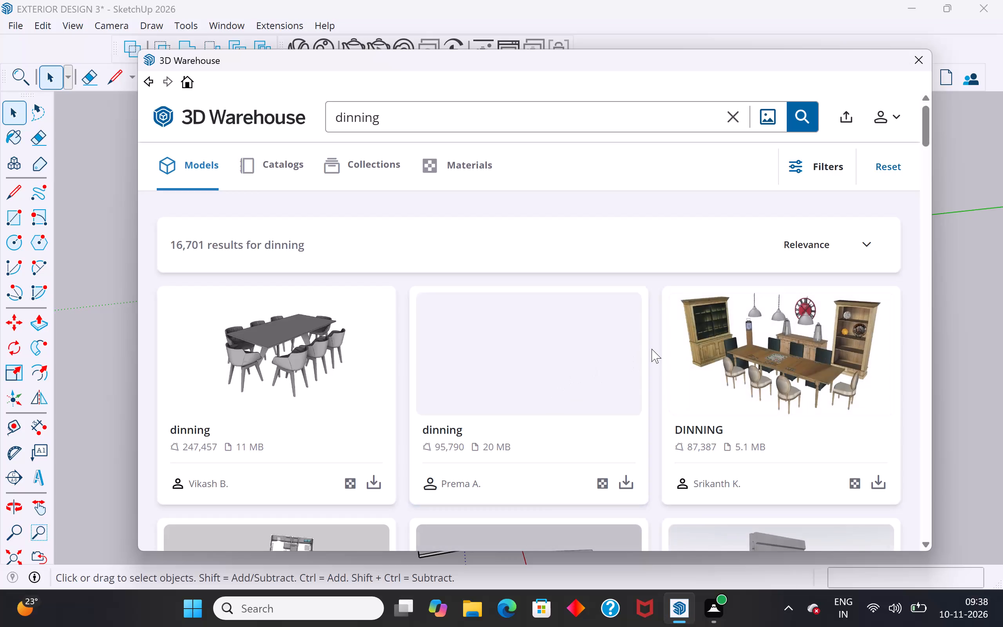
Move the 3D Warehouse window aside and examine the house's open floor between the sofa and kitchen for dining space.
{"action": "scroll", "coordinate": [652, 349], "scroll_direction": "down", "scroll_amount": 1}
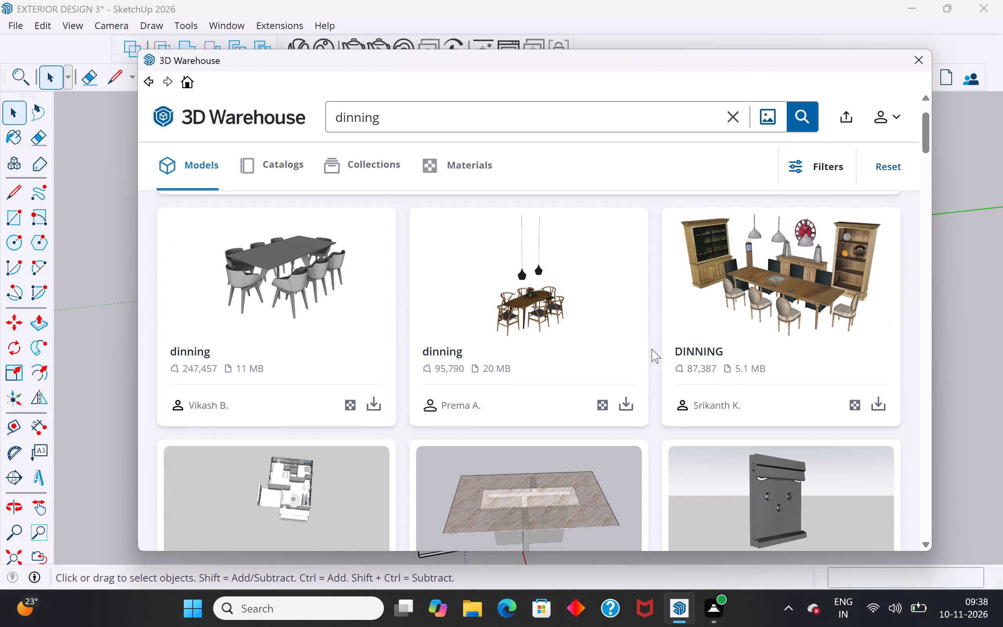
{"action": "left_click_drag", "start_coordinate": [652, 63], "coordinate": [662, 494]}
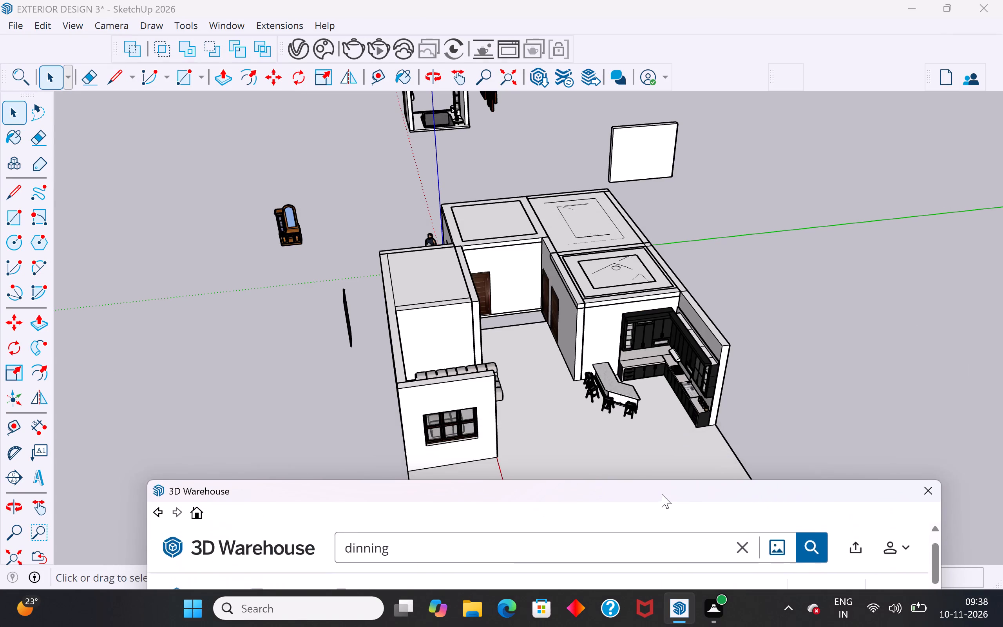
{"action": "left_click_drag", "start_coordinate": [662, 494], "coordinate": [693, 447]}
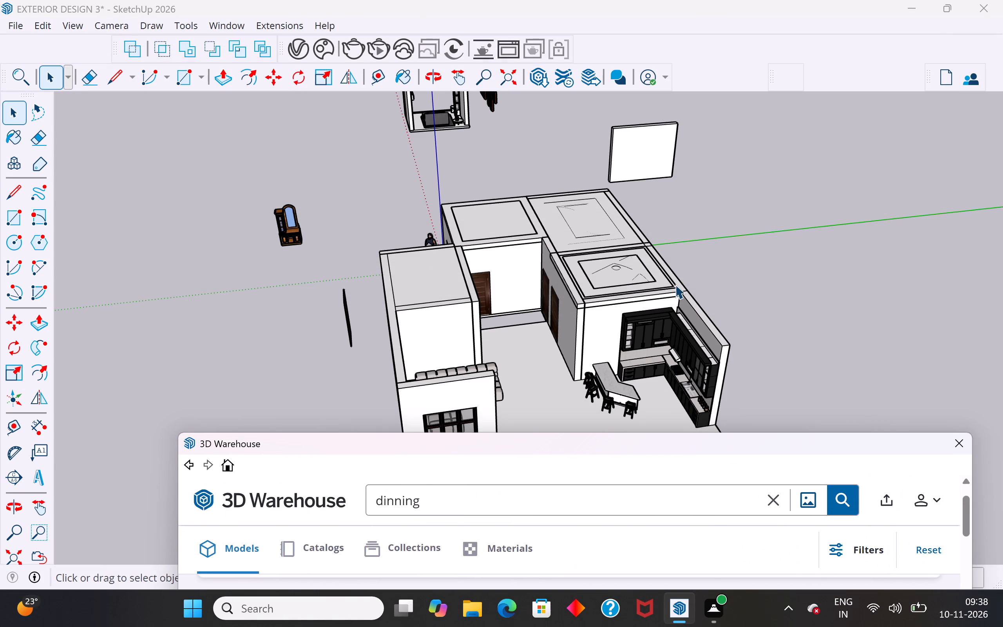
{"action": "scroll", "coordinate": [675, 285], "scroll_direction": "down", "scroll_amount": 5}
{"action": "middle_click_drag", "start_coordinate": [661, 252], "coordinate": [650, 208]}
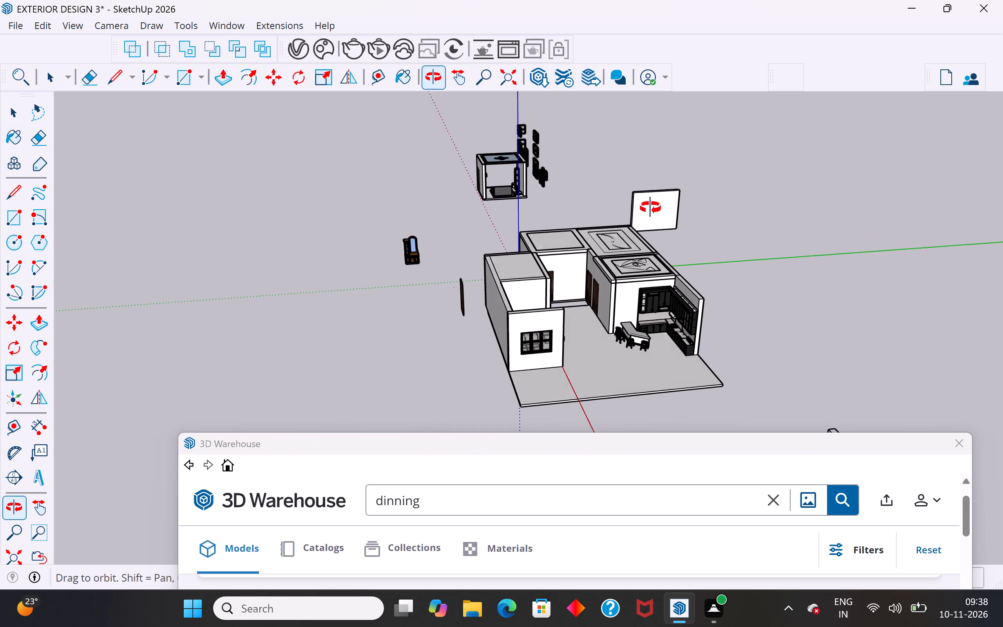
{"action": "middle_click_drag", "start_coordinate": [650, 208], "coordinate": [649, 200]}
{"action": "scroll", "coordinate": [613, 354], "scroll_direction": "up", "scroll_amount": 1}
{"action": "scroll", "coordinate": [623, 216], "scroll_direction": "down", "scroll_amount": 3}
{"action": "scroll", "coordinate": [622, 263], "scroll_direction": "up", "scroll_amount": 7}
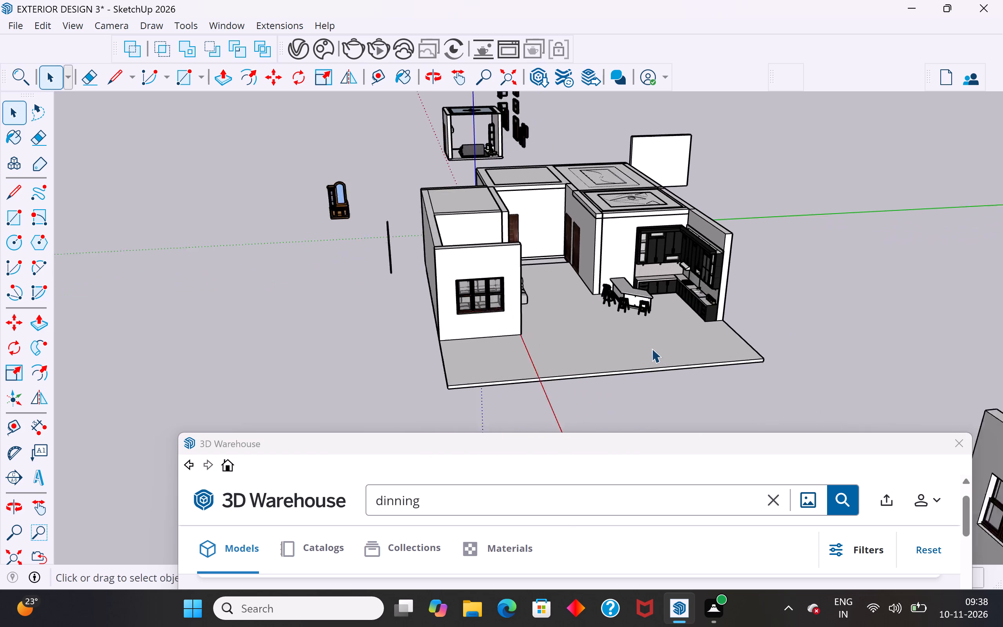
{"action": "scroll", "coordinate": [652, 348], "scroll_direction": "up", "scroll_amount": 4}
{"action": "middle_click_drag", "start_coordinate": [664, 355], "coordinate": [764, 359]}
{"action": "scroll", "coordinate": [609, 174], "scroll_direction": "down", "scroll_amount": 4}
{"action": "middle_click_drag", "start_coordinate": [555, 234], "coordinate": [592, 273]}
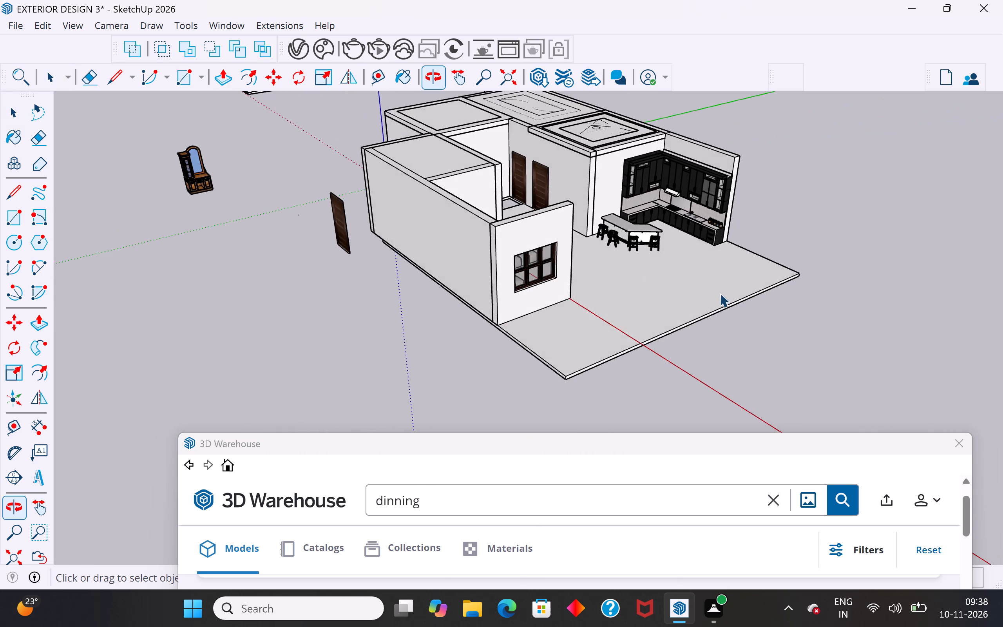
{"action": "scroll", "coordinate": [720, 293], "scroll_direction": "up", "scroll_amount": 5}
{"action": "middle_click_drag", "start_coordinate": [748, 310], "coordinate": [781, 428]}
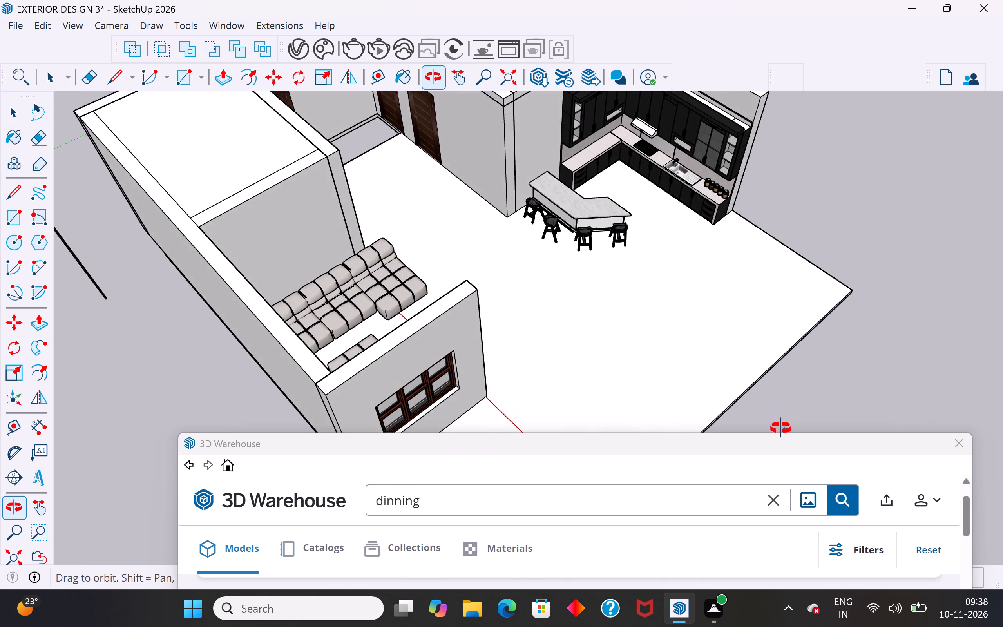
{"action": "middle_click_drag", "start_coordinate": [781, 428], "coordinate": [427, 437]}
{"action": "scroll", "coordinate": [565, 225], "scroll_direction": "down", "scroll_amount": 9}
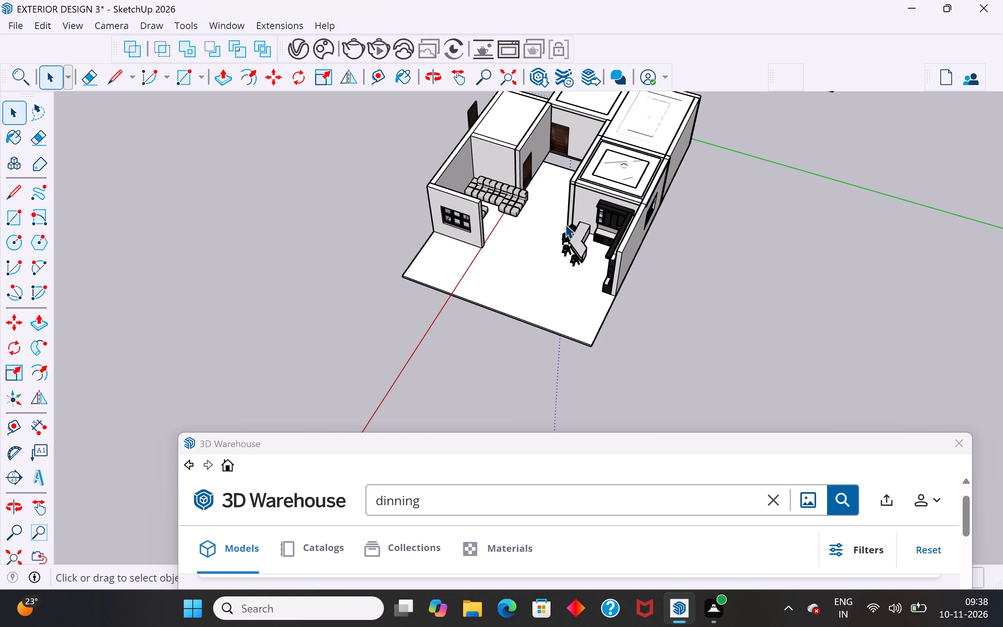
{"action": "scroll", "coordinate": [565, 224], "scroll_direction": "up", "scroll_amount": 6}
{"action": "middle_click_drag", "start_coordinate": [560, 229], "coordinate": [600, 174]}
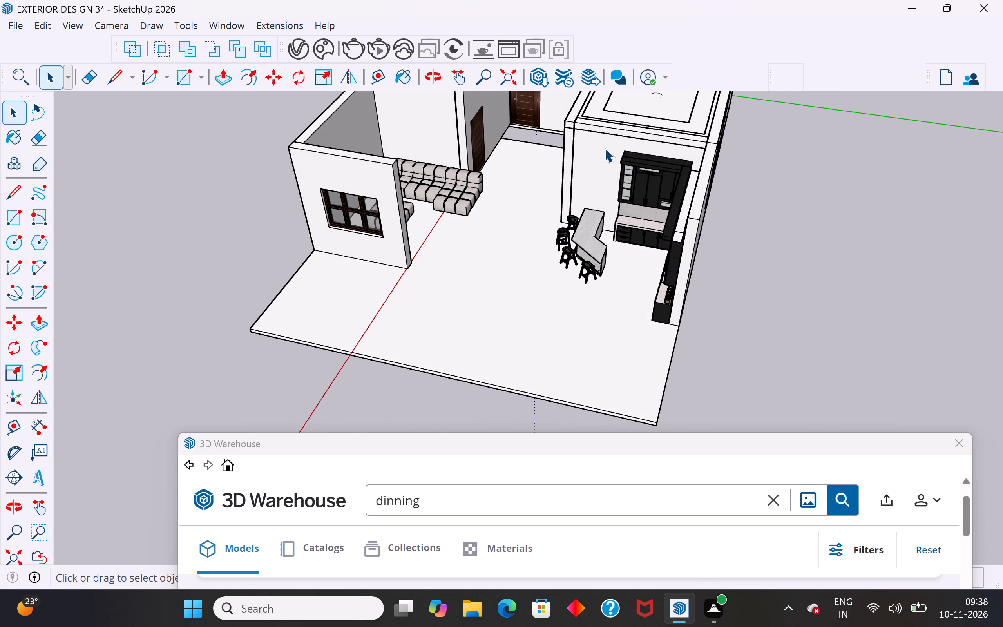
{"action": "scroll", "coordinate": [605, 148], "scroll_direction": "down", "scroll_amount": 4}
Download the 11 MB "dinning" model, a dark rectangular table with grey chairs, from 3D Warehouse into the model.
{"action": "left_click_drag", "start_coordinate": [606, 443], "coordinate": [615, 179]}
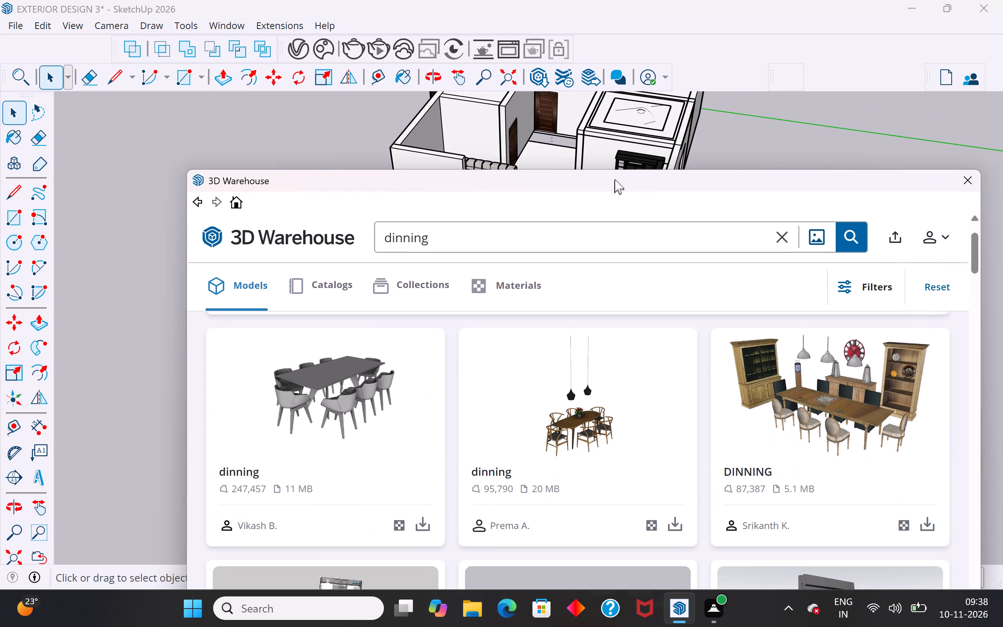
{"action": "left_click_drag", "start_coordinate": [615, 179], "coordinate": [618, 164]}
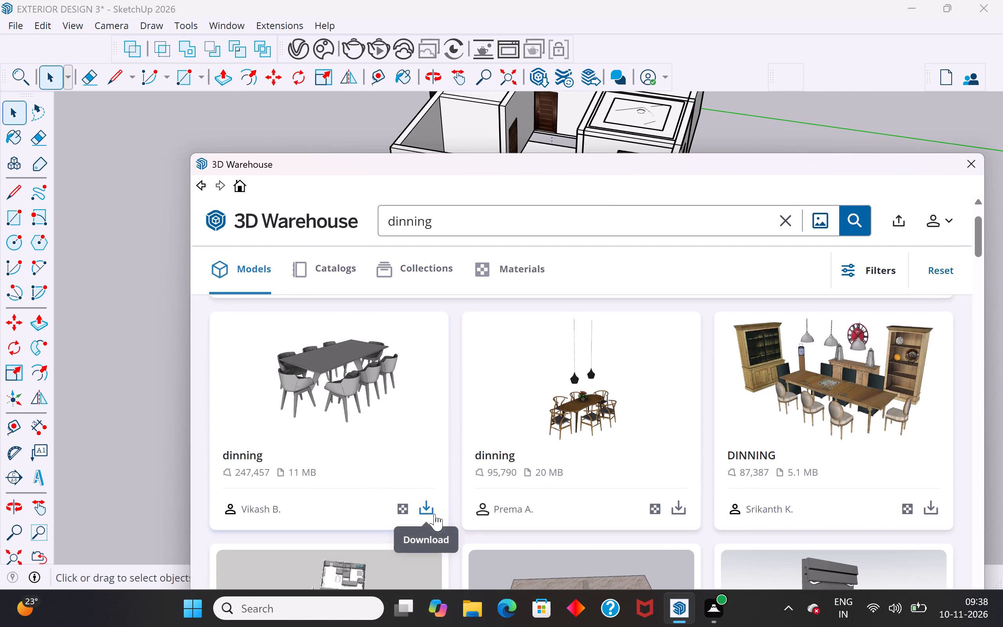
{"action": "left_click", "coordinate": [435, 514]}
{"action": "left_click", "coordinate": [555, 432]}
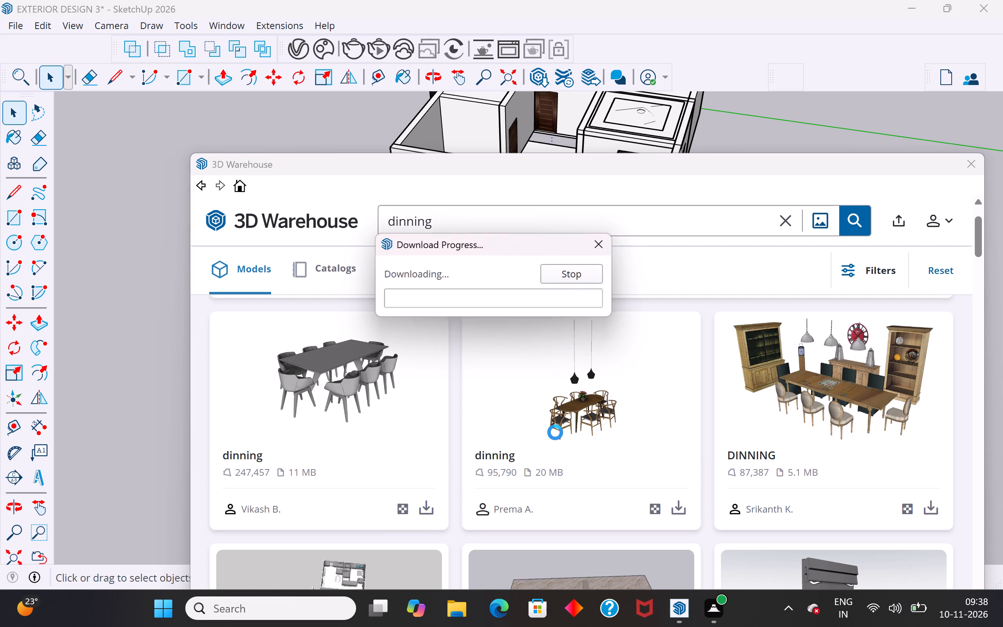
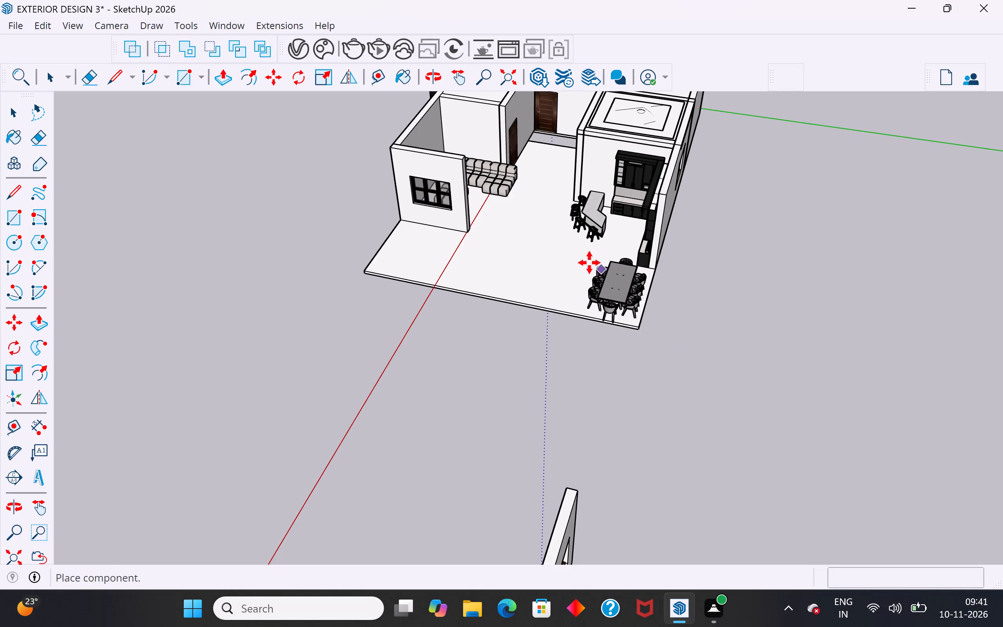
Place the downloaded dining set on the open floor in front of the kitchen.
{"action": "scroll", "coordinate": [584, 259], "scroll_direction": "up", "scroll_amount": 6}
{"action": "middle_click_drag", "start_coordinate": [584, 259], "coordinate": [848, 219]}
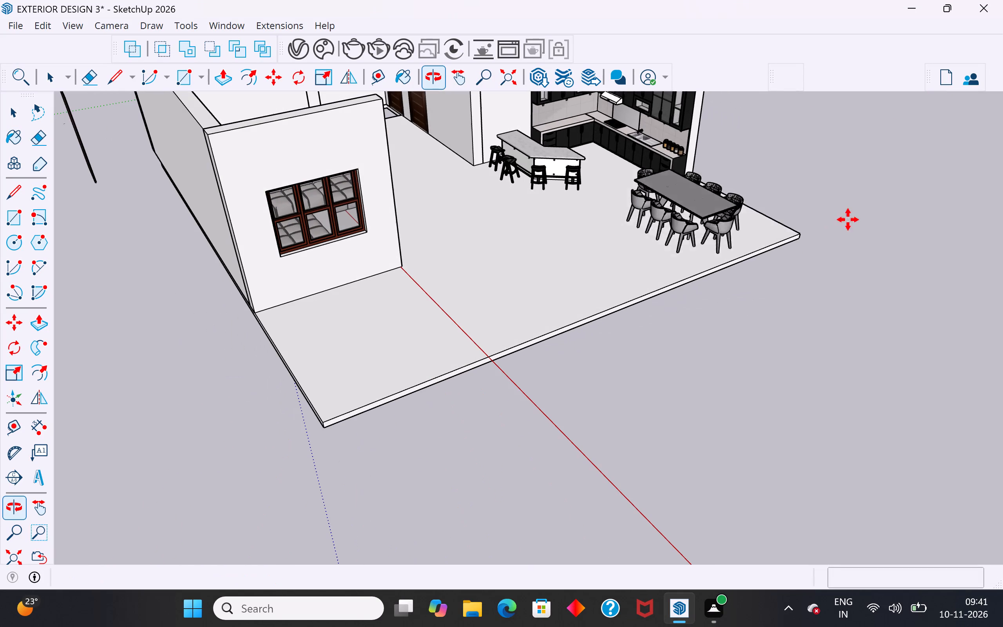
{"action": "left_click", "coordinate": [581, 215]}
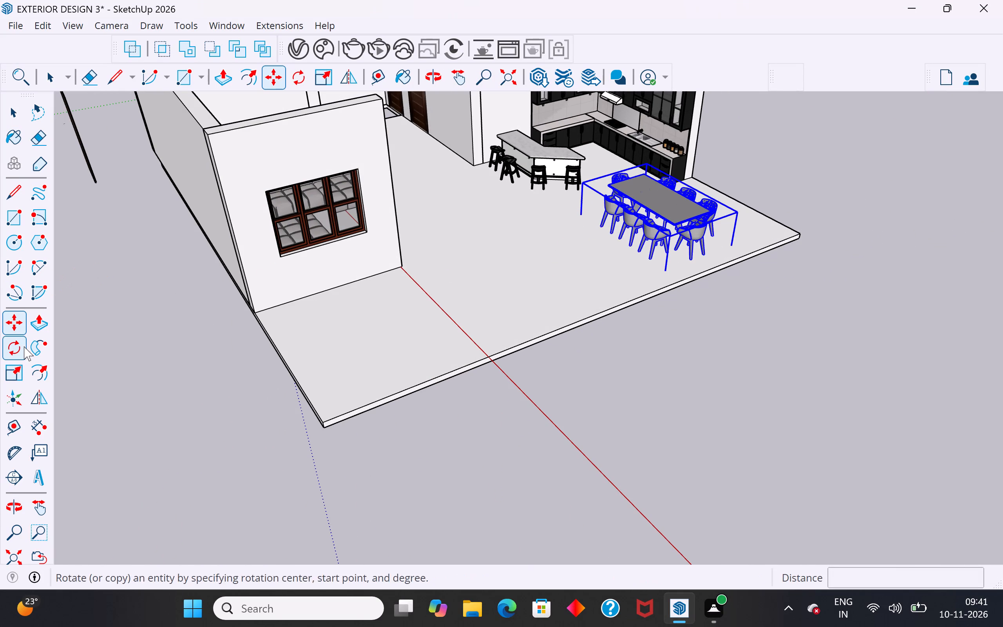
Rotate the dining set 90 degrees about its origin point on the floor.
{"action": "left_click", "coordinate": [18, 352]}
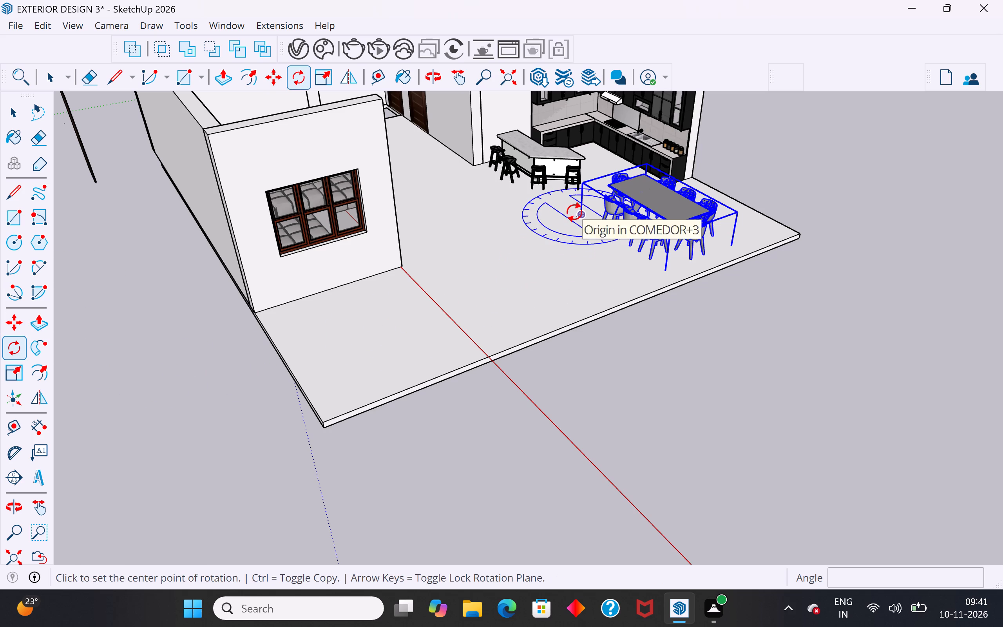
{"action": "left_click", "coordinate": [574, 212]}
{"action": "left_click", "coordinate": [667, 279]}
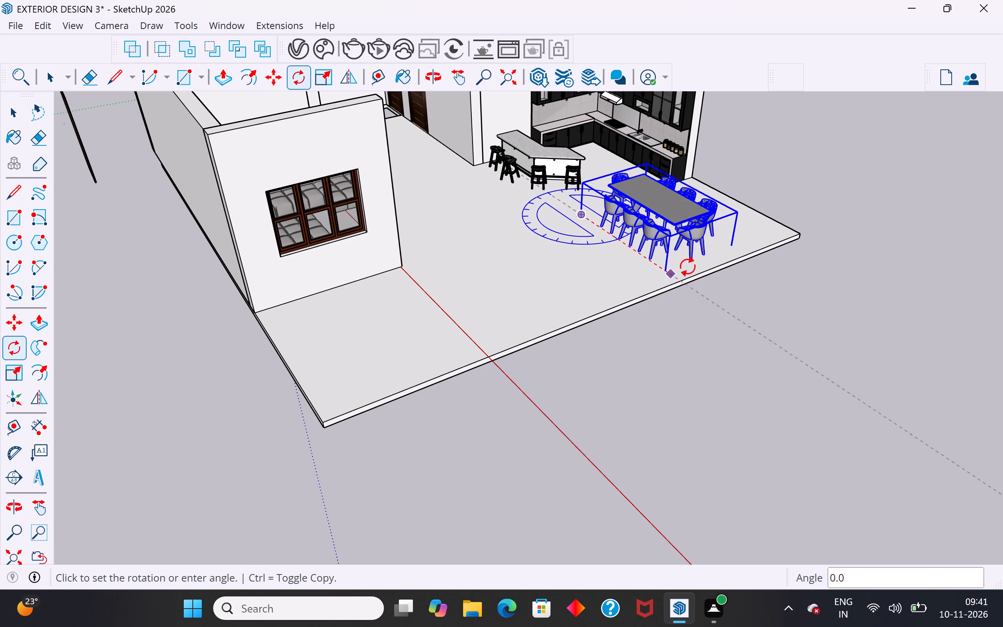
{"action": "left_click", "coordinate": [700, 174]}
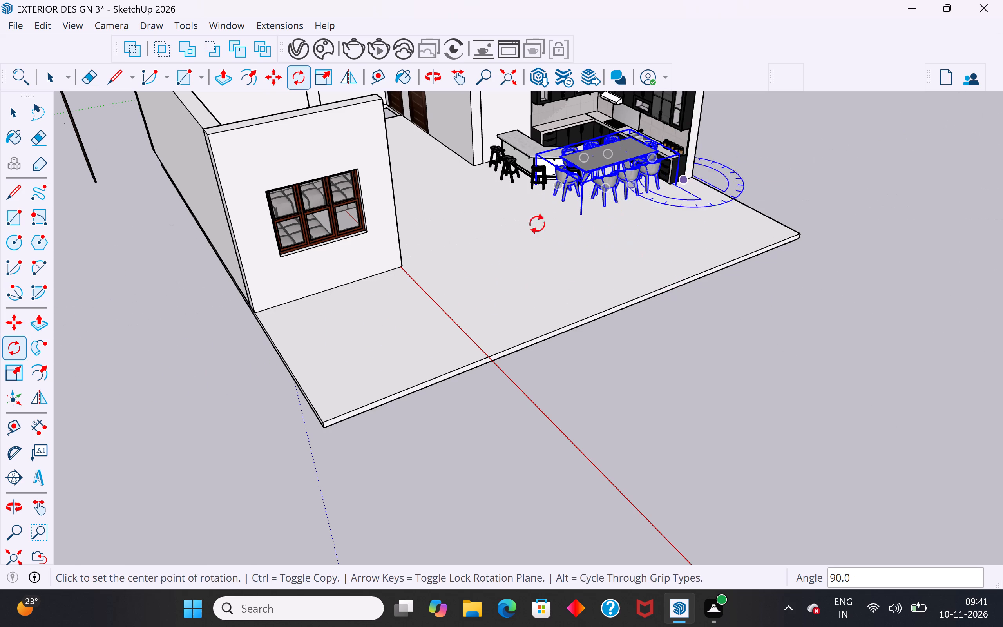
{"action": "left_click", "coordinate": [15, 120]}
{"action": "left_click", "coordinate": [91, 287]}
Move the dining set about 7' 3" across the floor, away from the kitchen island and cabinets.
{"action": "left_click", "coordinate": [599, 186]}
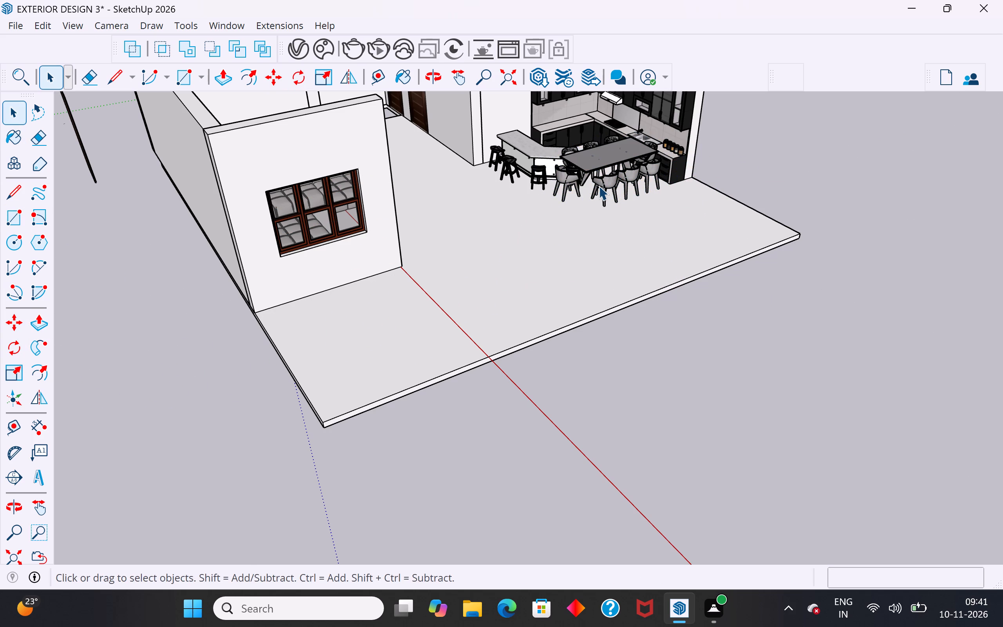
{"action": "key", "text": "m"}
{"action": "left_click", "coordinate": [580, 221]}
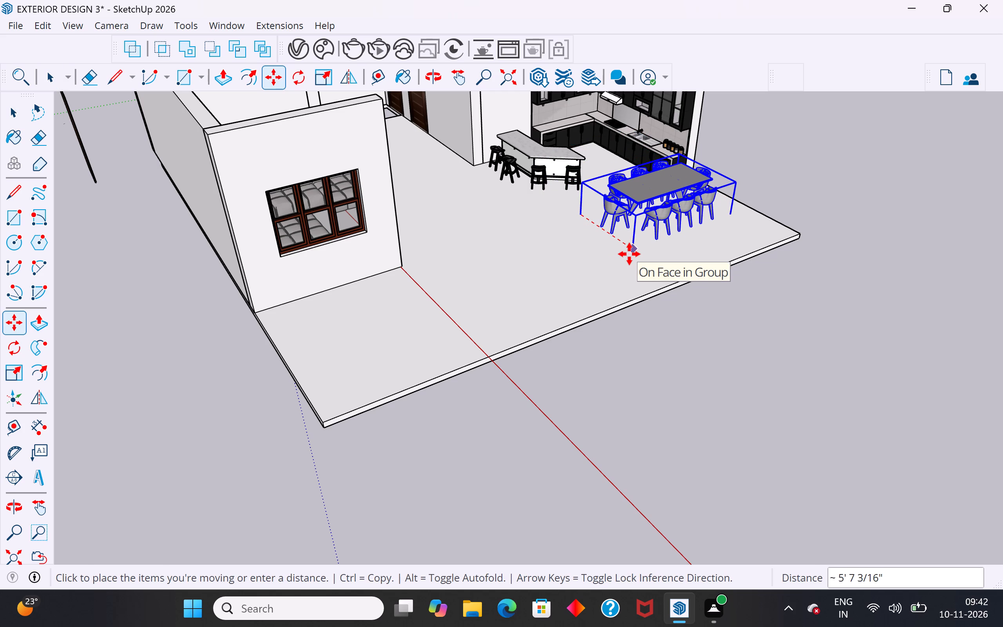
{"action": "left_click", "coordinate": [649, 262]}
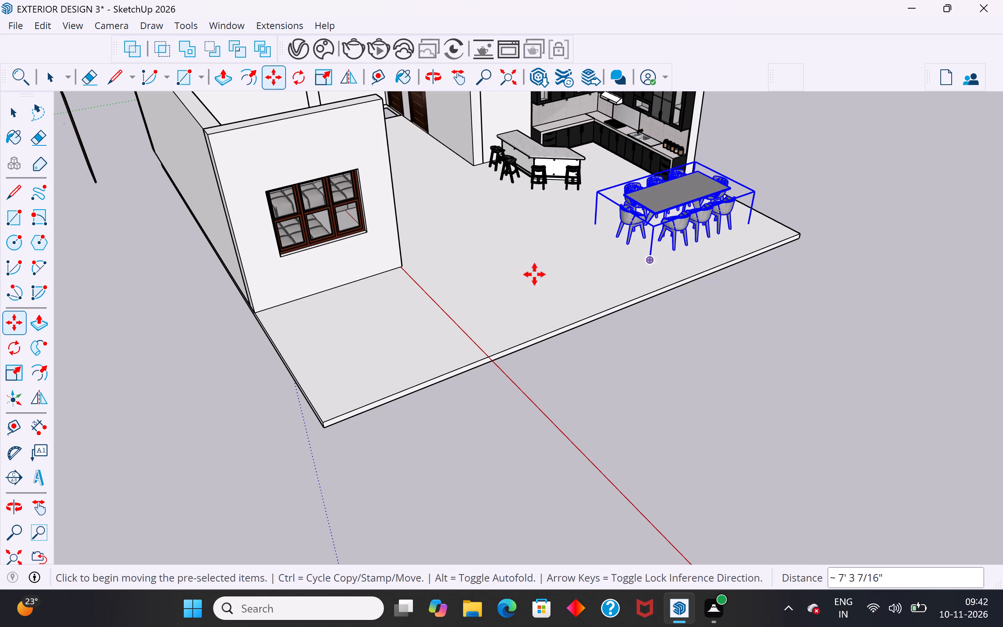
{"action": "left_click", "coordinate": [24, 115]}
{"action": "left_click", "coordinate": [145, 298]}
Raise the dining set about 3 7/16" so that its chair legs stand on the floor slab.
{"action": "scroll", "coordinate": [635, 315], "scroll_direction": "up", "scroll_amount": 1}
{"action": "middle_click_drag", "start_coordinate": [635, 315], "coordinate": [407, 214]}
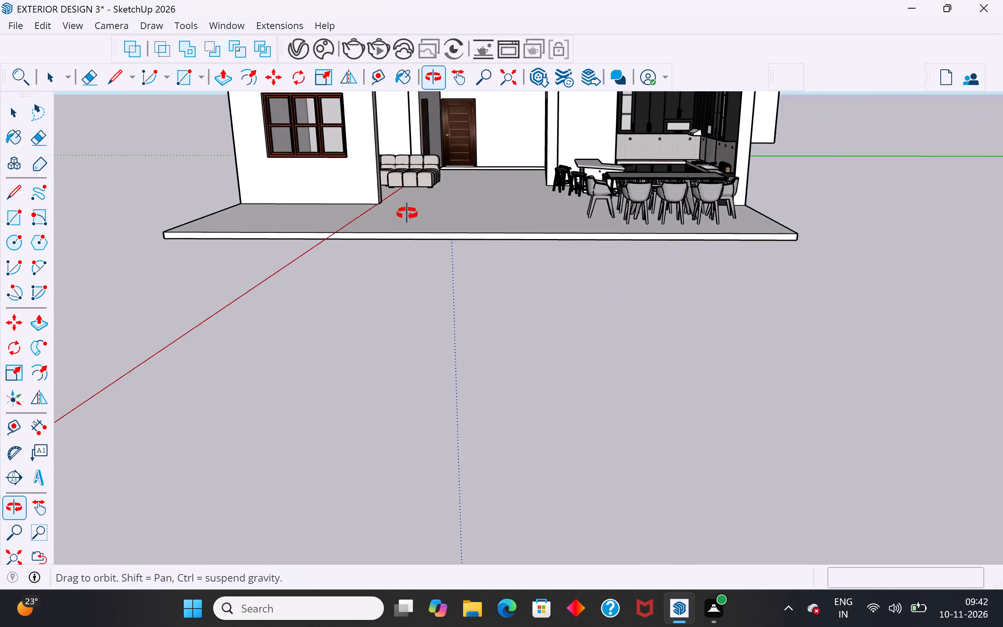
{"action": "middle_click_drag", "start_coordinate": [407, 214], "coordinate": [375, 214]}
{"action": "middle_click_drag", "start_coordinate": [691, 249], "coordinate": [745, 285]}
{"action": "scroll", "coordinate": [801, 322], "scroll_direction": "down", "scroll_amount": 11}
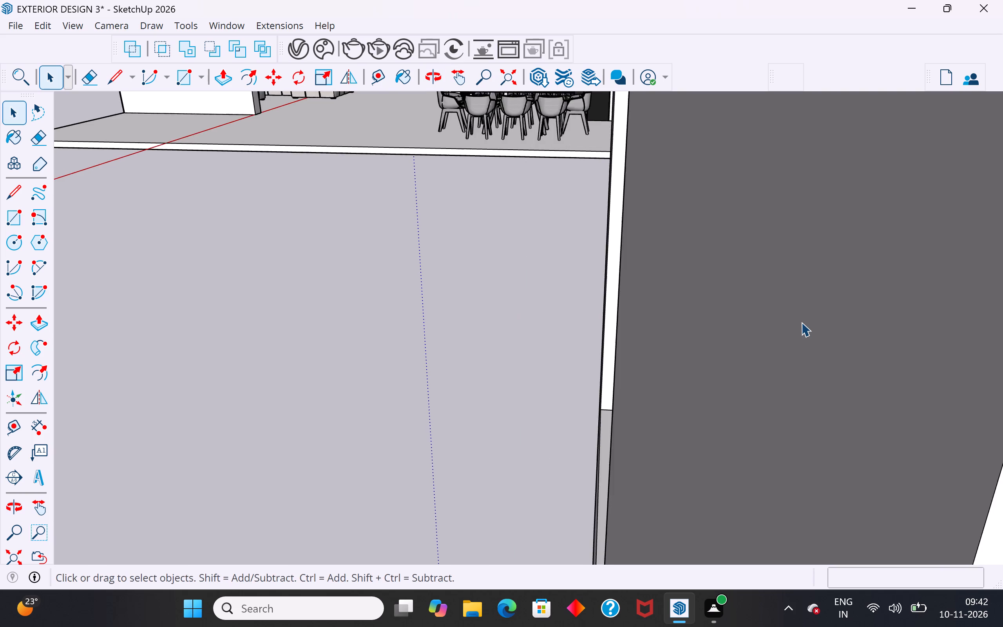
{"action": "scroll", "coordinate": [801, 322], "scroll_direction": "down", "scroll_amount": 8}
{"action": "scroll", "coordinate": [588, 386], "scroll_direction": "down", "scroll_amount": 7}
{"action": "middle_click_drag", "start_coordinate": [459, 360], "coordinate": [321, 499]}
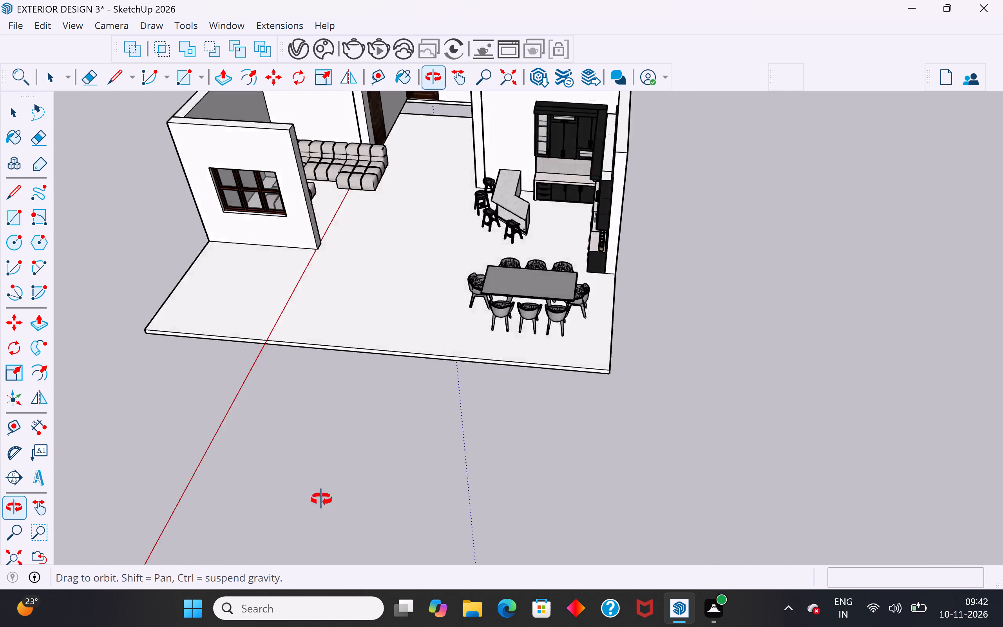
{"action": "middle_click_drag", "start_coordinate": [321, 499], "coordinate": [141, 568]}
{"action": "scroll", "coordinate": [341, 368], "scroll_direction": "up", "scroll_amount": 10}
{"action": "middle_click_drag", "start_coordinate": [347, 318], "coordinate": [323, 139]}
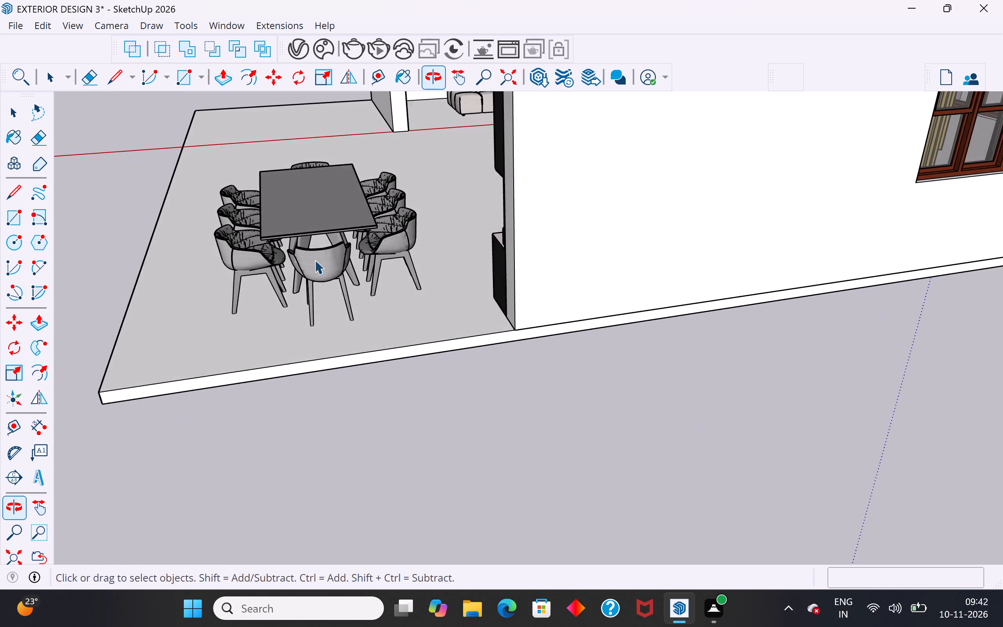
{"action": "scroll", "coordinate": [310, 275], "scroll_direction": "up", "scroll_amount": 5}
{"action": "middle_click", "coordinate": [310, 275]}
{"action": "left_click", "coordinate": [343, 247]}
{"action": "middle_click_drag", "start_coordinate": [442, 362], "coordinate": [437, 279]}
{"action": "key", "text": "m"}
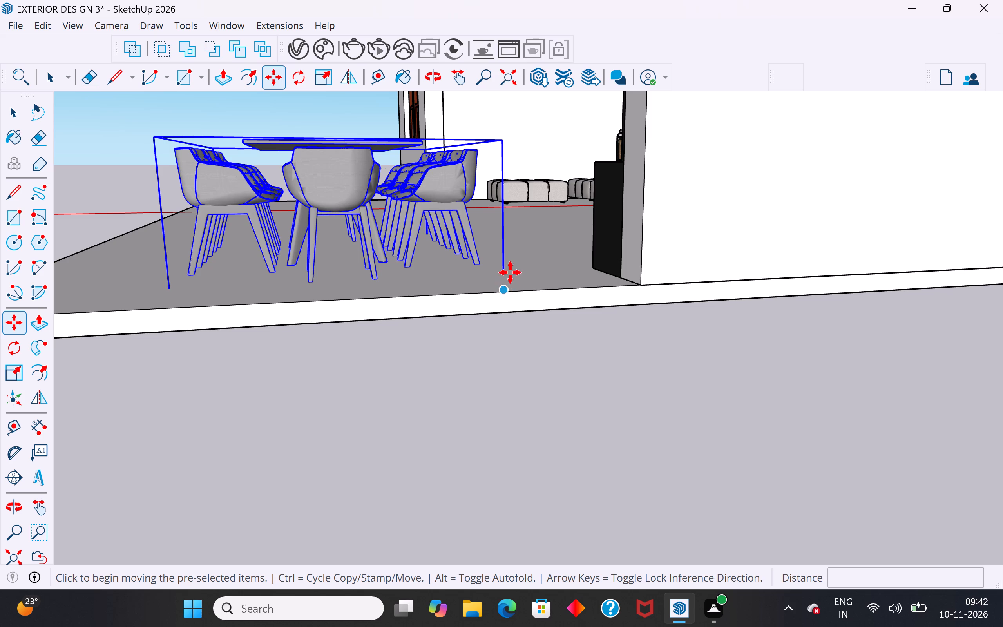
{"action": "left_click", "coordinate": [501, 282]}
{"action": "left_click", "coordinate": [501, 275]}
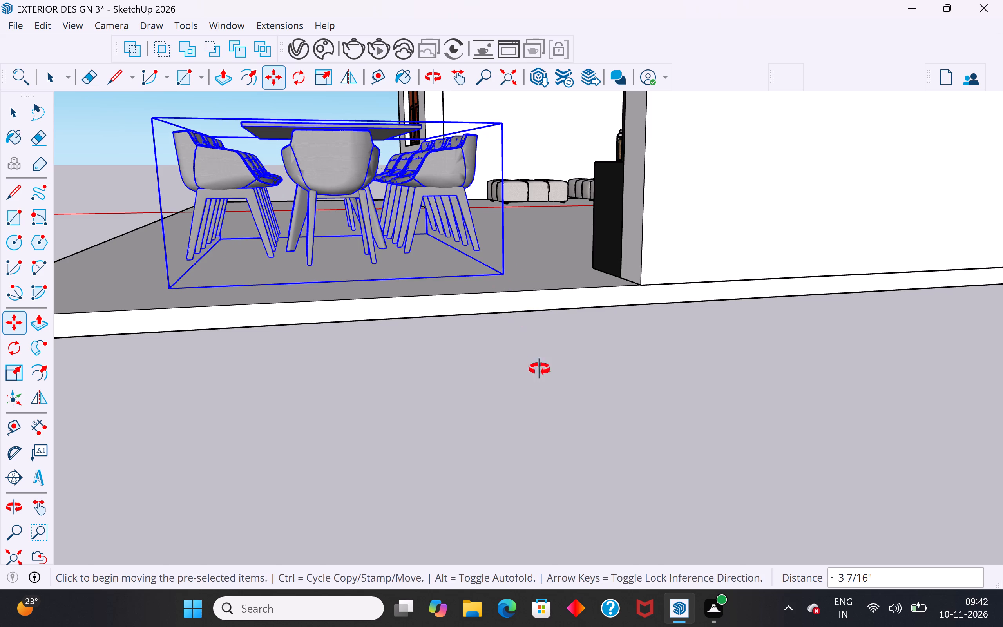
Examine the dining set's position relative to the kitchen, sofa and front edge of the floor, leaving nothing selected.
{"action": "middle_click_drag", "start_coordinate": [539, 368], "coordinate": [552, 438]}
{"action": "scroll", "coordinate": [571, 378], "scroll_direction": "down", "scroll_amount": 10}
{"action": "middle_click_drag", "start_coordinate": [576, 381], "coordinate": [905, 417]}
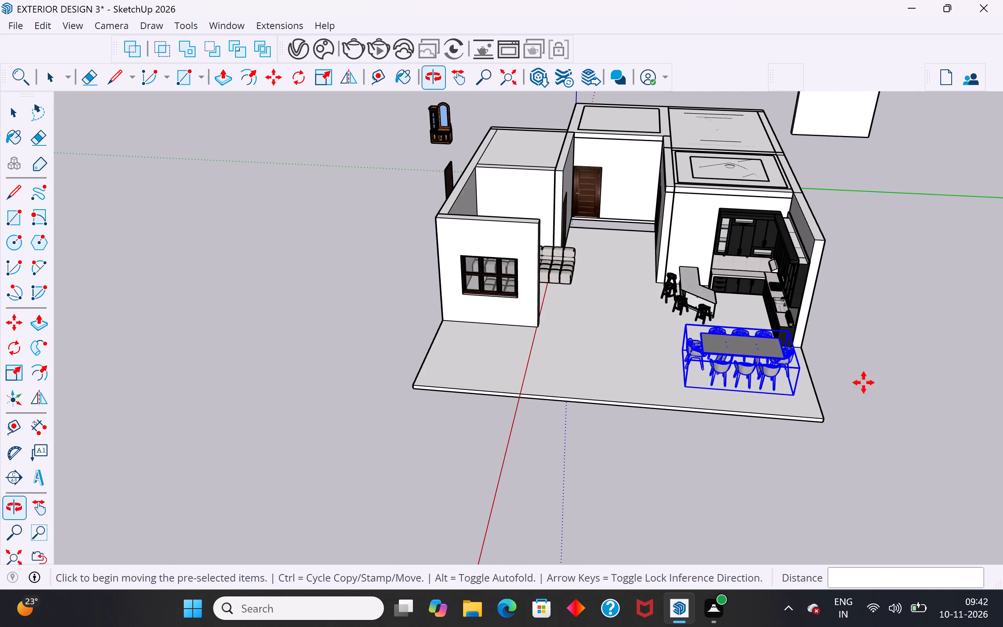
{"action": "middle_click_drag", "start_coordinate": [773, 386], "coordinate": [922, 423]}
{"action": "scroll", "coordinate": [852, 345], "scroll_direction": "up", "scroll_amount": 3}
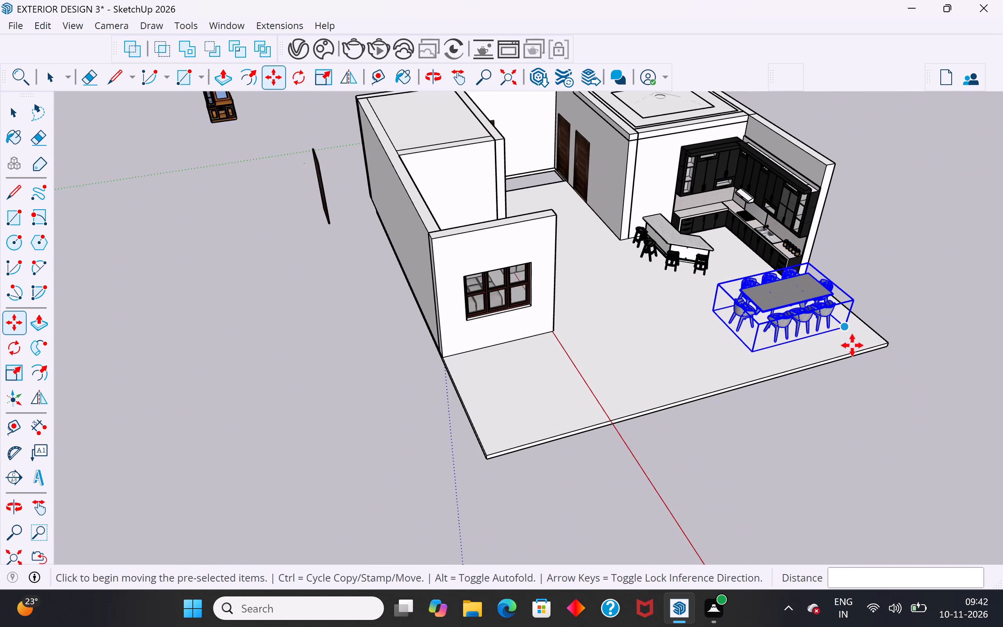
{"action": "middle_click_drag", "start_coordinate": [852, 345], "coordinate": [940, 415]}
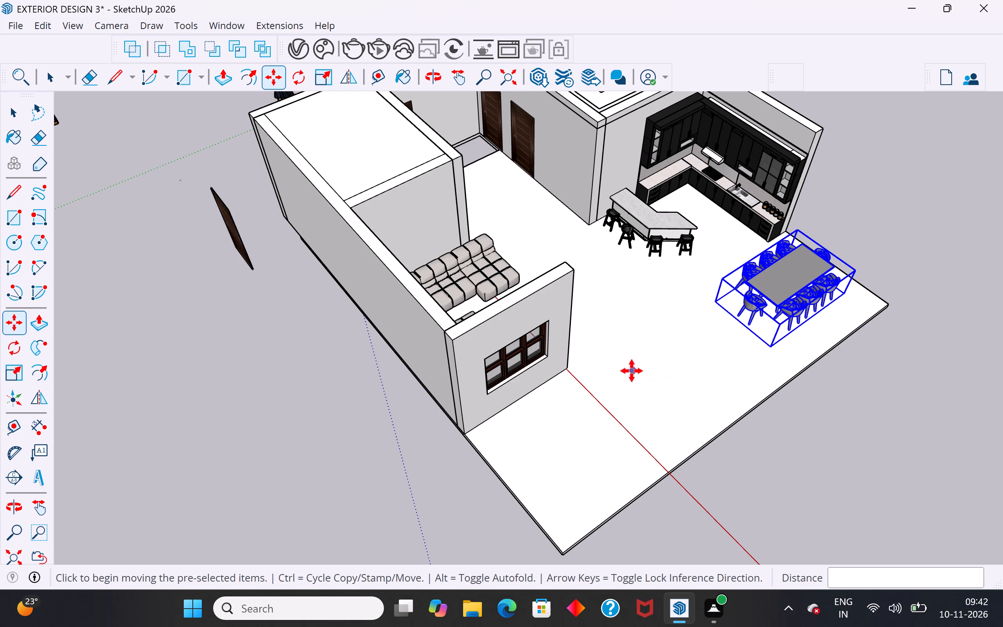
{"action": "middle_click_drag", "start_coordinate": [616, 380], "coordinate": [510, 443]}
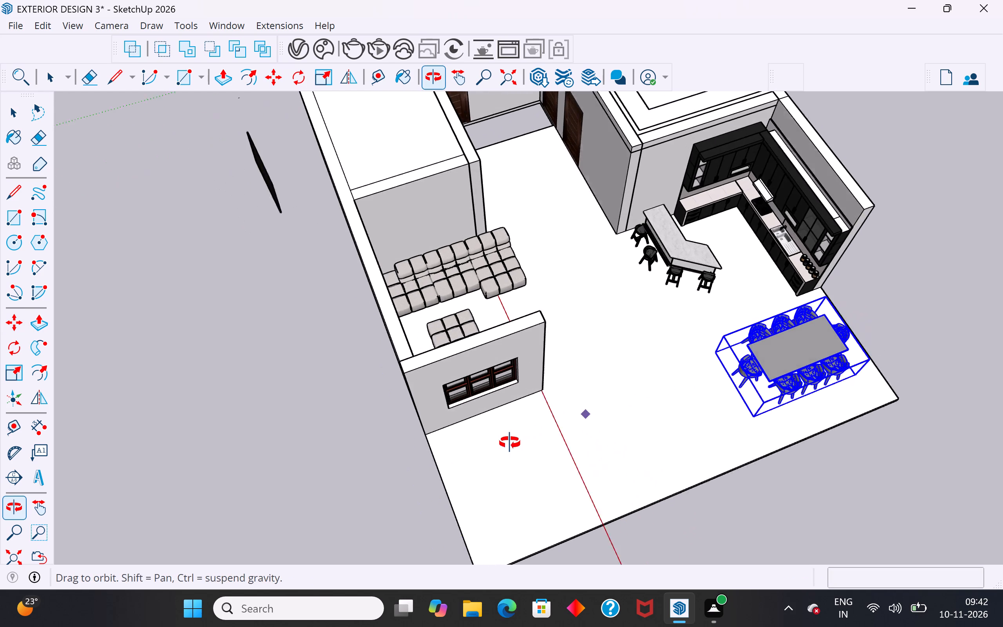
{"action": "middle_click_drag", "start_coordinate": [510, 443], "coordinate": [509, 443]}
{"action": "left_click", "coordinate": [16, 107]}
{"action": "left_click", "coordinate": [115, 253]}
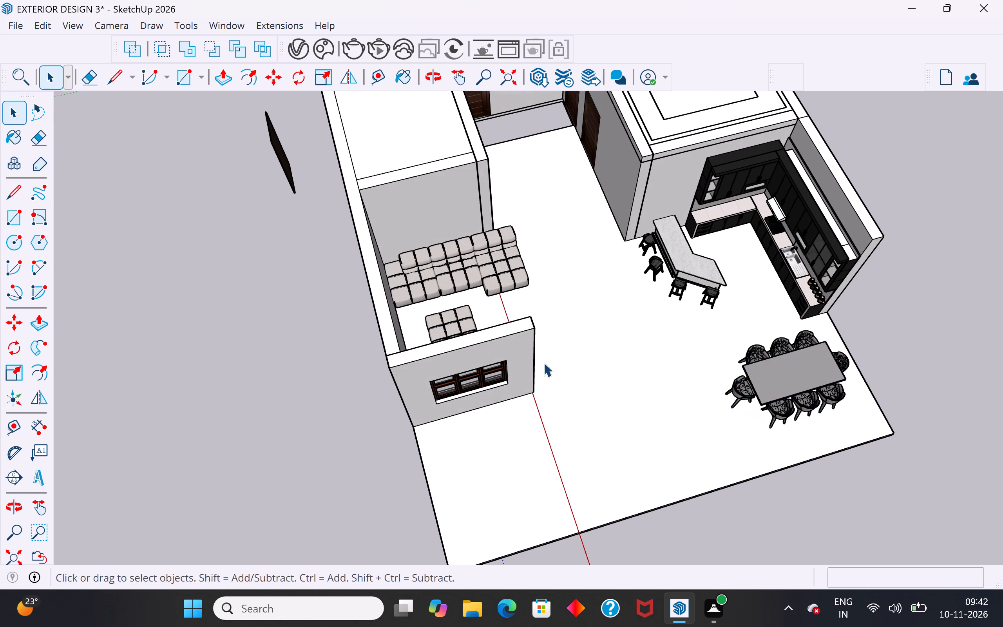
Copy the front wall with its window about 24' along the green axis to the floor's kitchen-side edge.
{"action": "scroll", "coordinate": [543, 362], "scroll_direction": "down", "scroll_amount": 6}
{"action": "middle_click_drag", "start_coordinate": [628, 402], "coordinate": [526, 381]}
{"action": "scroll", "coordinate": [646, 431], "scroll_direction": "up", "scroll_amount": 3}
{"action": "left_click", "coordinate": [427, 368]}
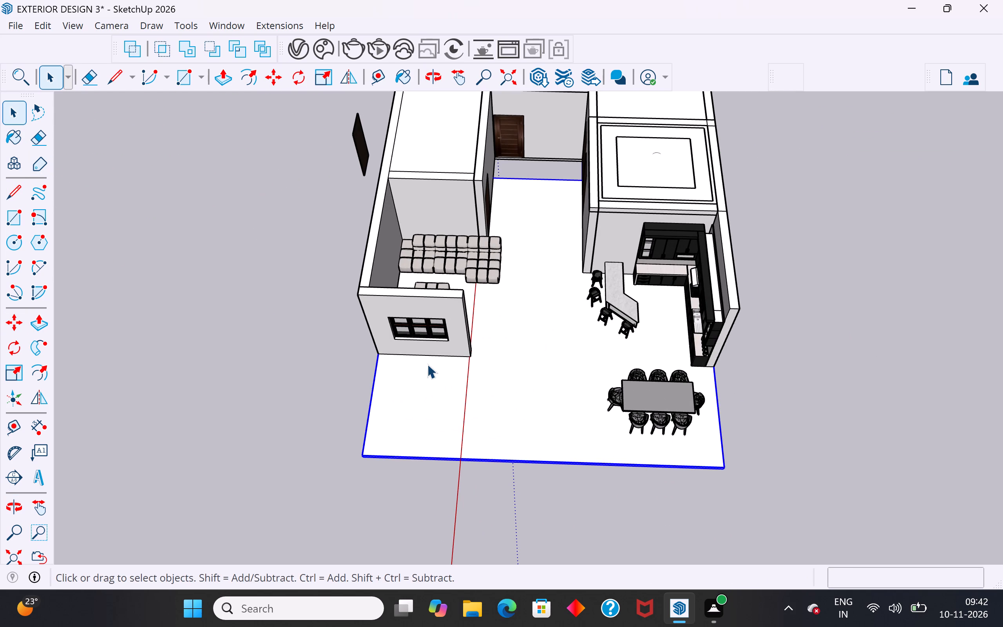
{"action": "left_click", "coordinate": [436, 345]}
{"action": "key", "text": "m"}
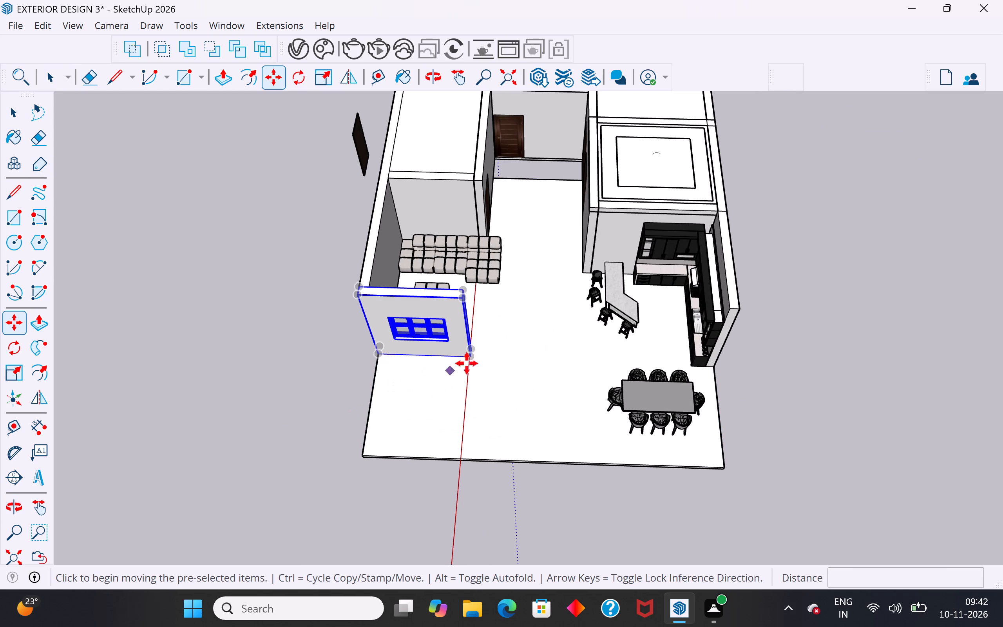
{"action": "left_click", "coordinate": [476, 357], "text": "ctrl"}
{"action": "scroll", "coordinate": [721, 371], "scroll_direction": "up", "scroll_amount": 4}
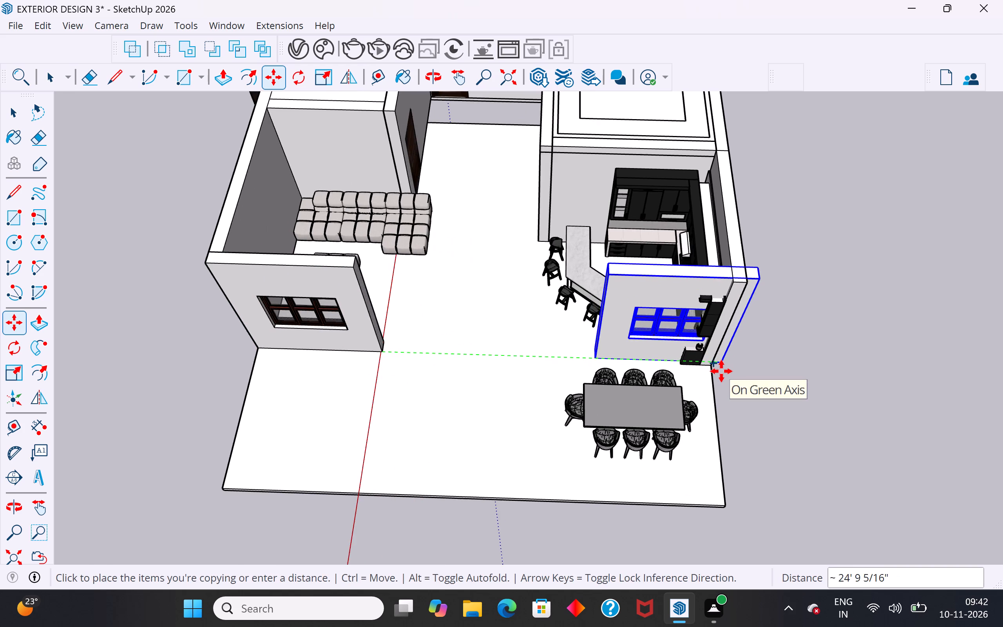
{"action": "scroll", "coordinate": [721, 371], "scroll_direction": "up", "scroll_amount": 7}
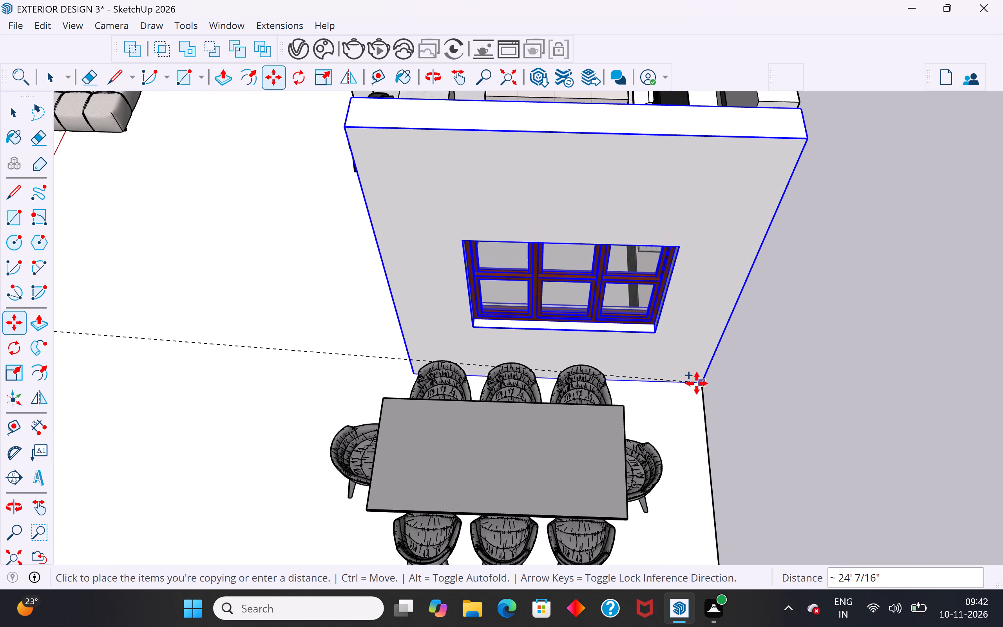
{"action": "left_click", "coordinate": [697, 383]}
Move the copied windowed wall about 2 1/4" to close the gap against the kitchen side wall, then deselect it.
{"action": "middle_click_drag", "start_coordinate": [745, 391], "coordinate": [306, 331]}
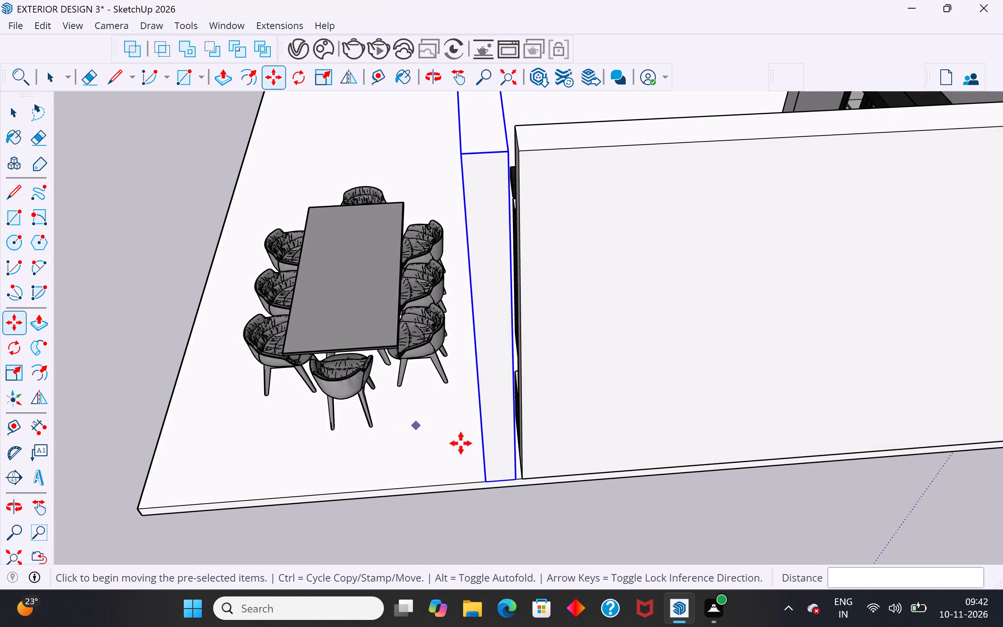
{"action": "scroll", "coordinate": [500, 473], "scroll_direction": "up", "scroll_amount": 3}
{"action": "left_click", "coordinate": [521, 485]}
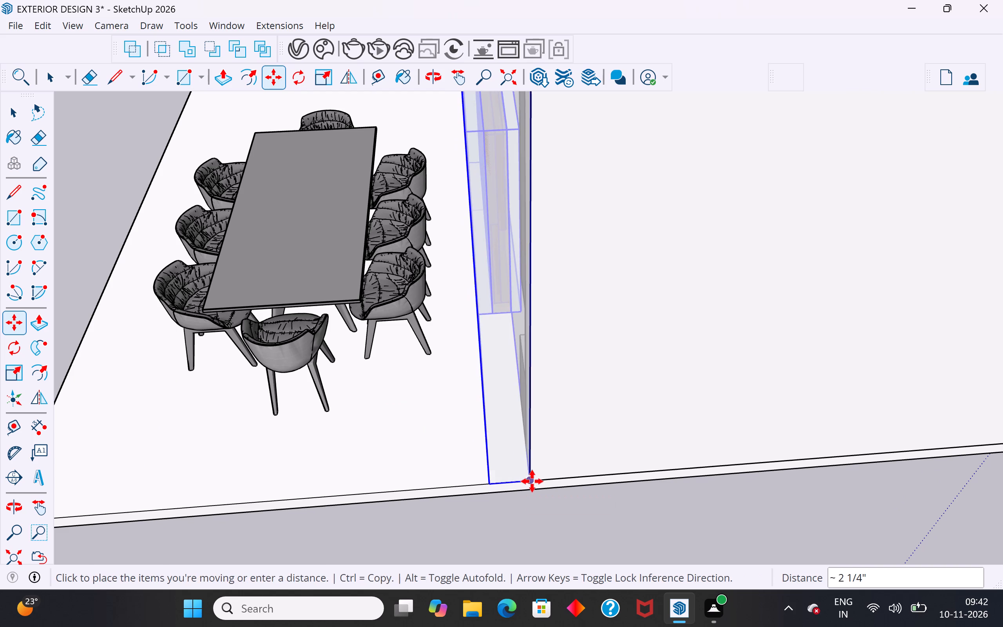
{"action": "left_click", "coordinate": [532, 481]}
{"action": "scroll", "coordinate": [655, 397], "scroll_direction": "down", "scroll_amount": 12}
{"action": "middle_click_drag", "start_coordinate": [625, 395], "coordinate": [970, 341]}
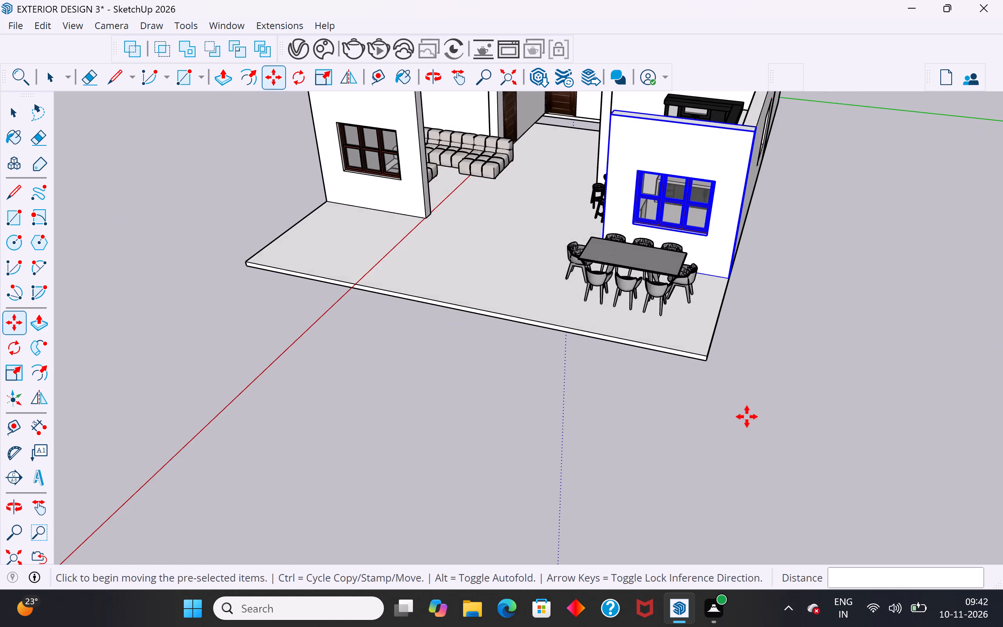
{"action": "scroll", "coordinate": [747, 417], "scroll_direction": "down", "scroll_amount": 5}
{"action": "middle_click_drag", "start_coordinate": [742, 417], "coordinate": [831, 454]}
{"action": "scroll", "coordinate": [678, 304], "scroll_direction": "up", "scroll_amount": 4}
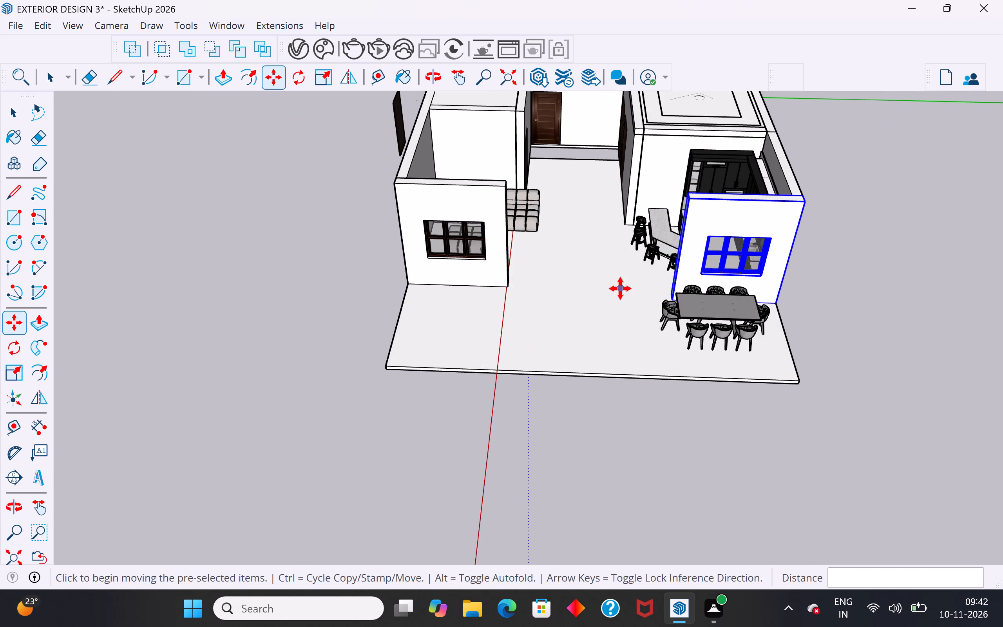
{"action": "left_click", "coordinate": [23, 112]}
{"action": "left_click", "coordinate": [149, 268]}
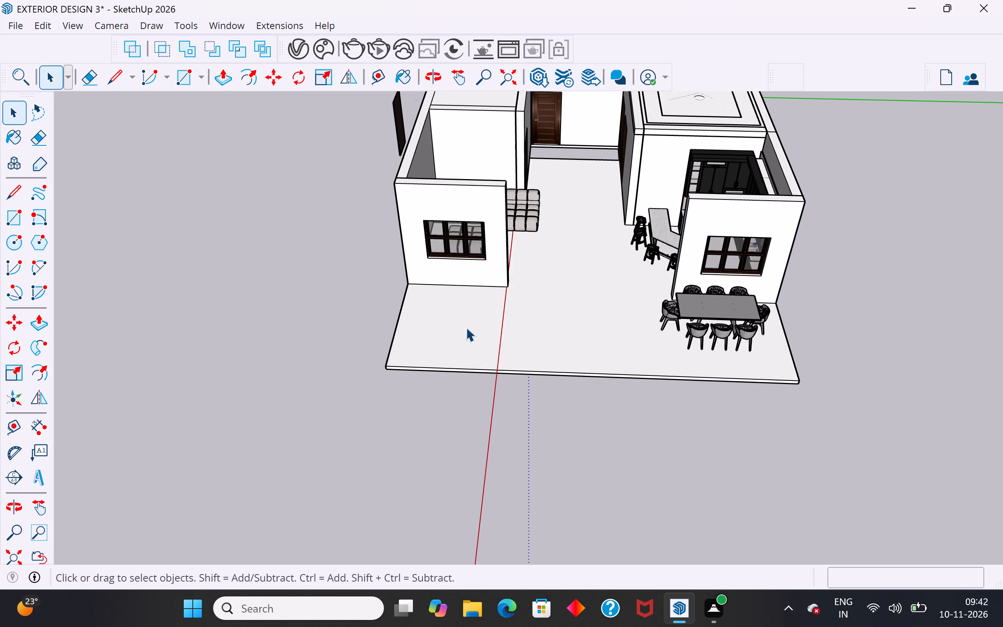
Move the dining set about 9" away from the new windowed wall, toward the floor's front edge.
{"action": "left_click", "coordinate": [702, 315]}
{"action": "scroll", "coordinate": [702, 315], "scroll_direction": "up", "scroll_amount": 7}
{"action": "middle_click_drag", "start_coordinate": [719, 323], "coordinate": [733, 253]}
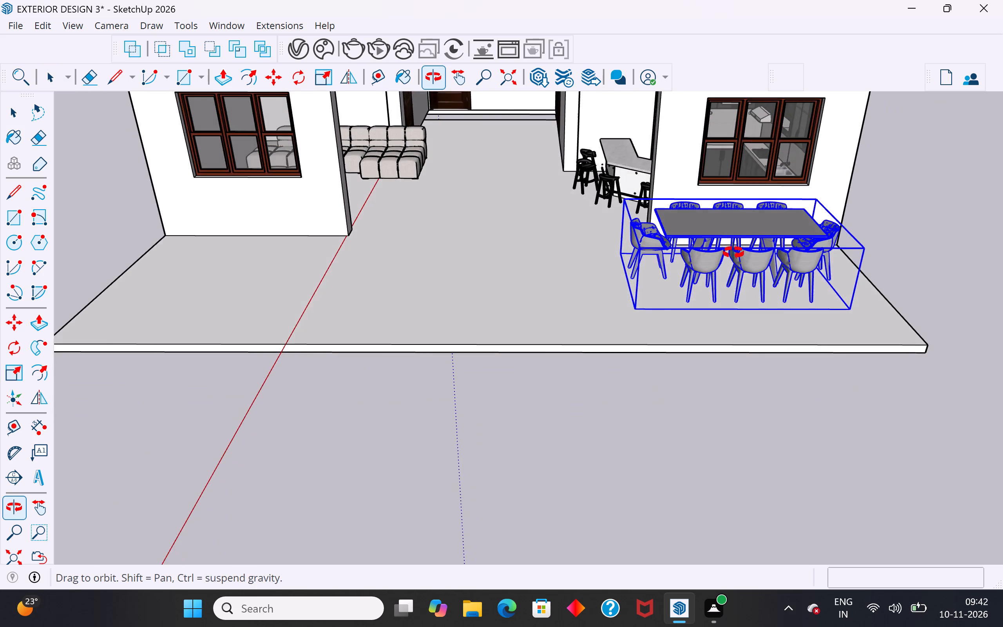
{"action": "middle_click_drag", "start_coordinate": [733, 253], "coordinate": [330, 304]}
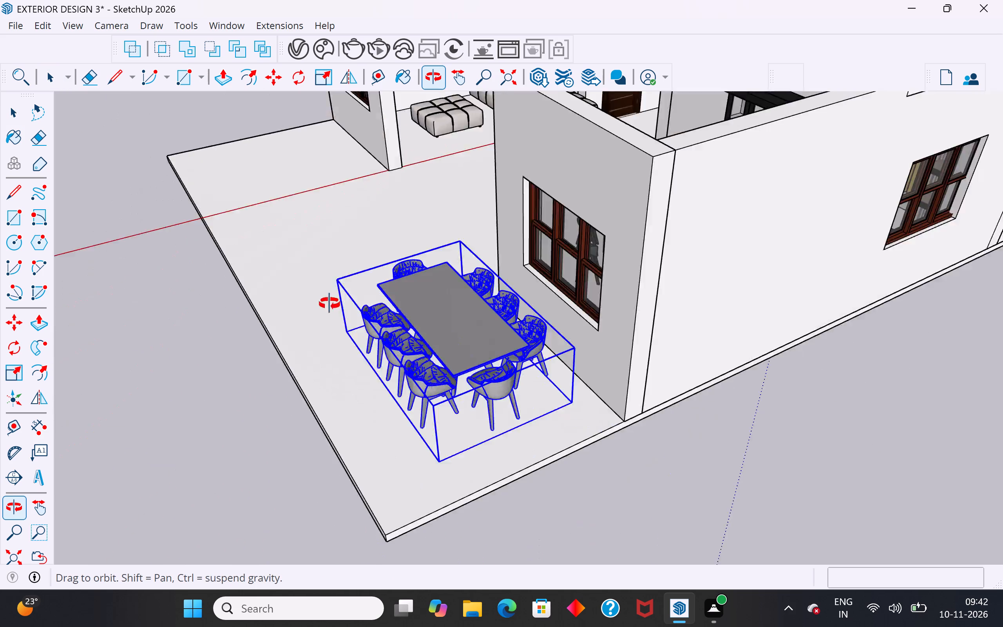
{"action": "middle_click_drag", "start_coordinate": [330, 304], "coordinate": [379, 274]}
{"action": "scroll", "coordinate": [331, 344], "scroll_direction": "up", "scroll_amount": 3}
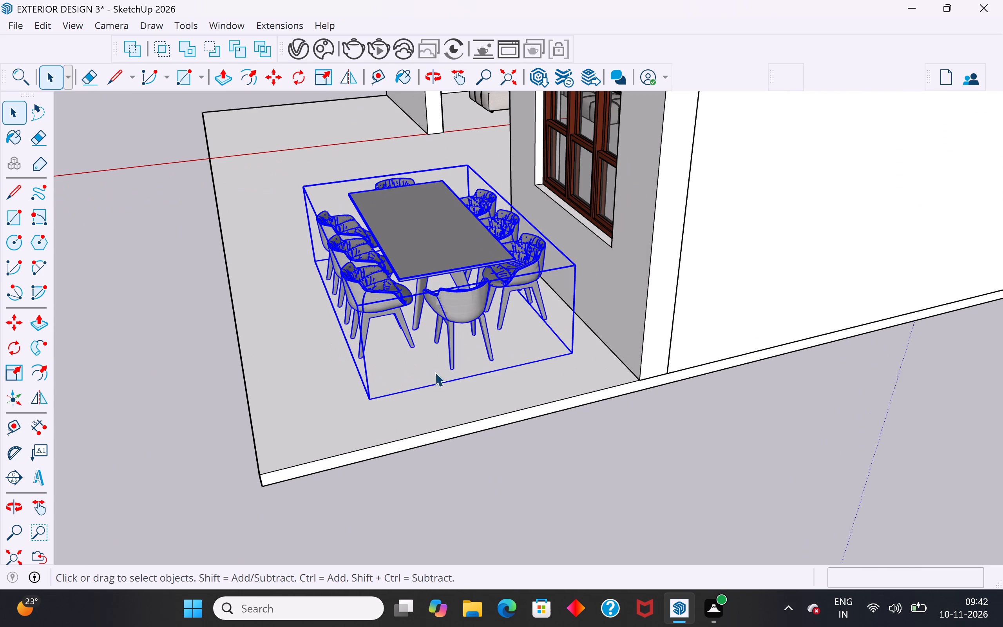
{"action": "key", "text": "m"}
{"action": "left_click", "coordinate": [372, 398]}
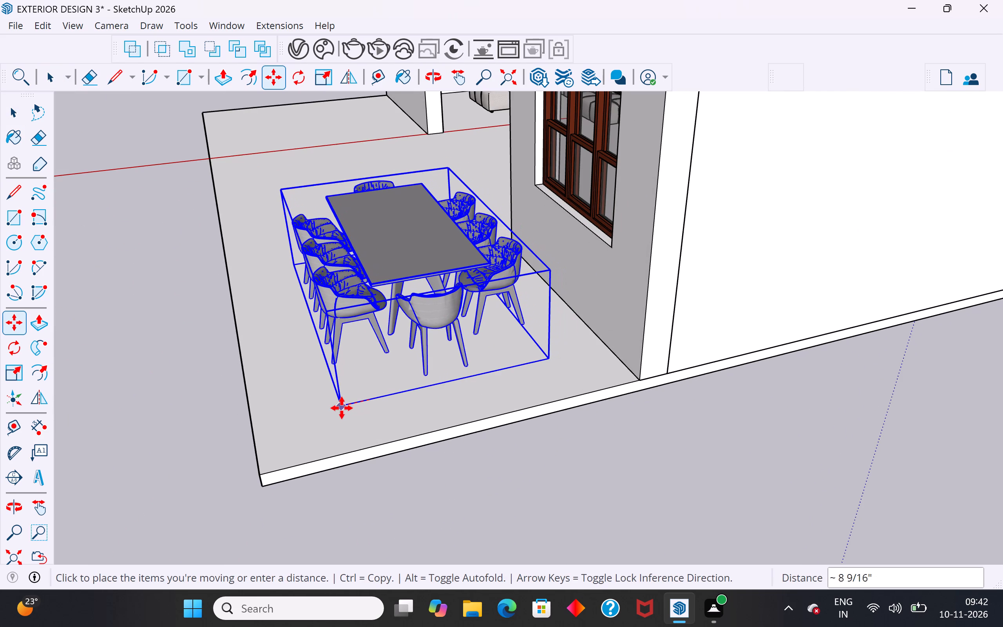
{"action": "left_click", "coordinate": [339, 409]}
{"action": "scroll", "coordinate": [593, 435], "scroll_direction": "down", "scroll_amount": 4}
{"action": "middle_click_drag", "start_coordinate": [584, 435], "coordinate": [854, 454]}
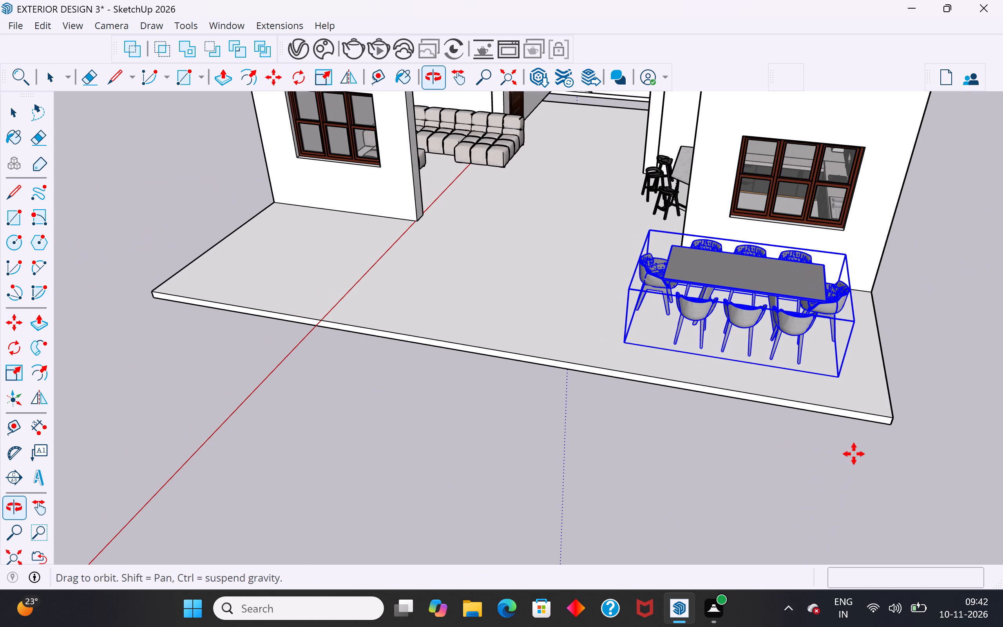
{"action": "middle_click_drag", "start_coordinate": [854, 454], "coordinate": [853, 454]}
{"action": "left_click", "coordinate": [17, 111]}
{"action": "left_click", "coordinate": [395, 457]}
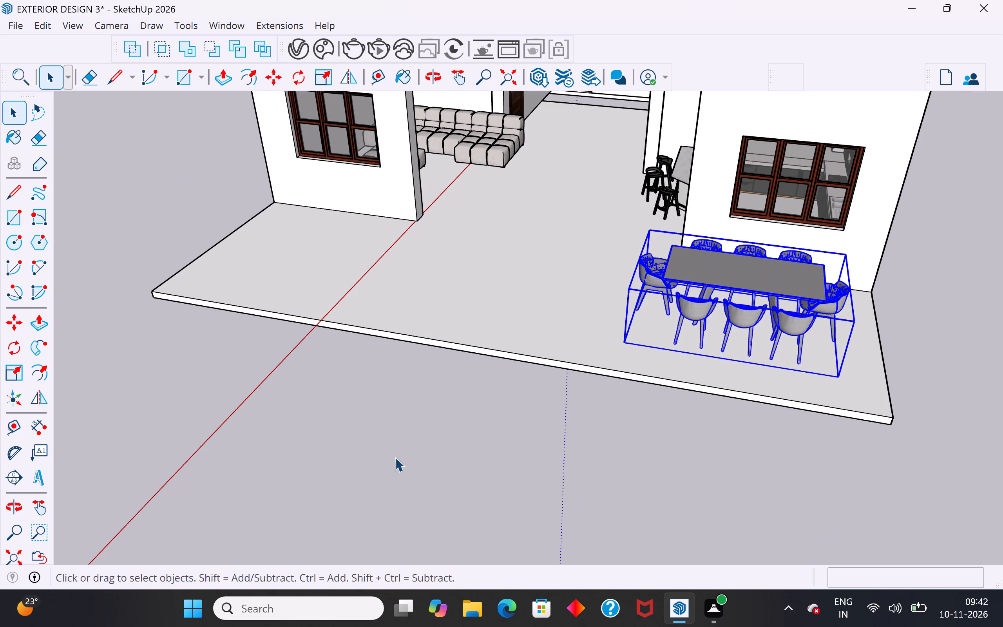
Examine the sofa area, kitchen island and new windowed wall from above and up close.
{"action": "middle_click_drag", "start_coordinate": [659, 419], "coordinate": [704, 414]}
{"action": "scroll", "coordinate": [621, 163], "scroll_direction": "up", "scroll_amount": 5}
{"action": "middle_click_drag", "start_coordinate": [693, 219], "coordinate": [785, 339]}
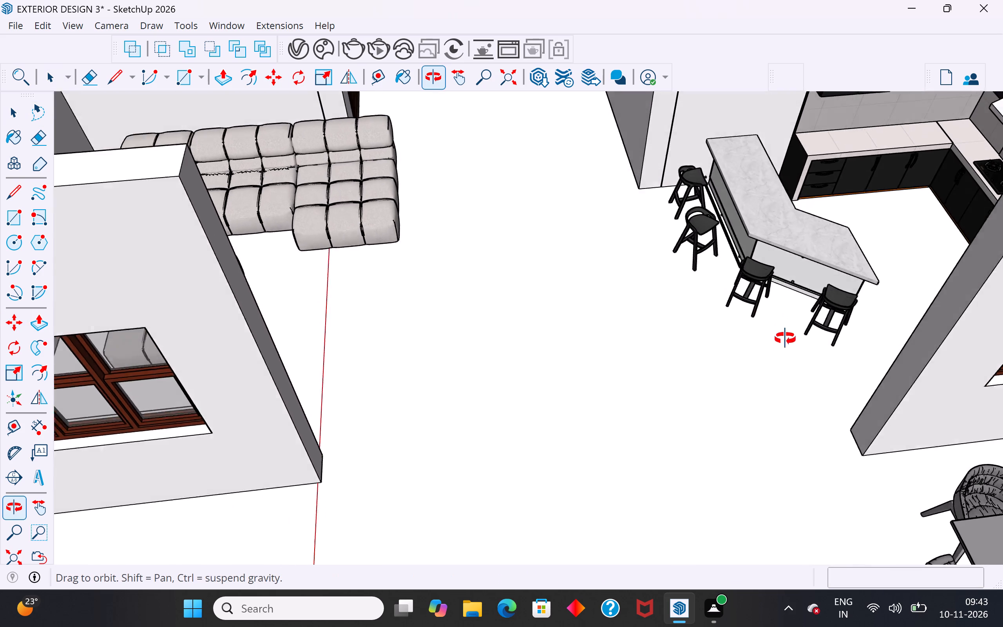
{"action": "middle_click_drag", "start_coordinate": [785, 339], "coordinate": [508, 366]}
{"action": "scroll", "coordinate": [529, 248], "scroll_direction": "down", "scroll_amount": 8}
{"action": "middle_click_drag", "start_coordinate": [571, 291], "coordinate": [650, 408]}
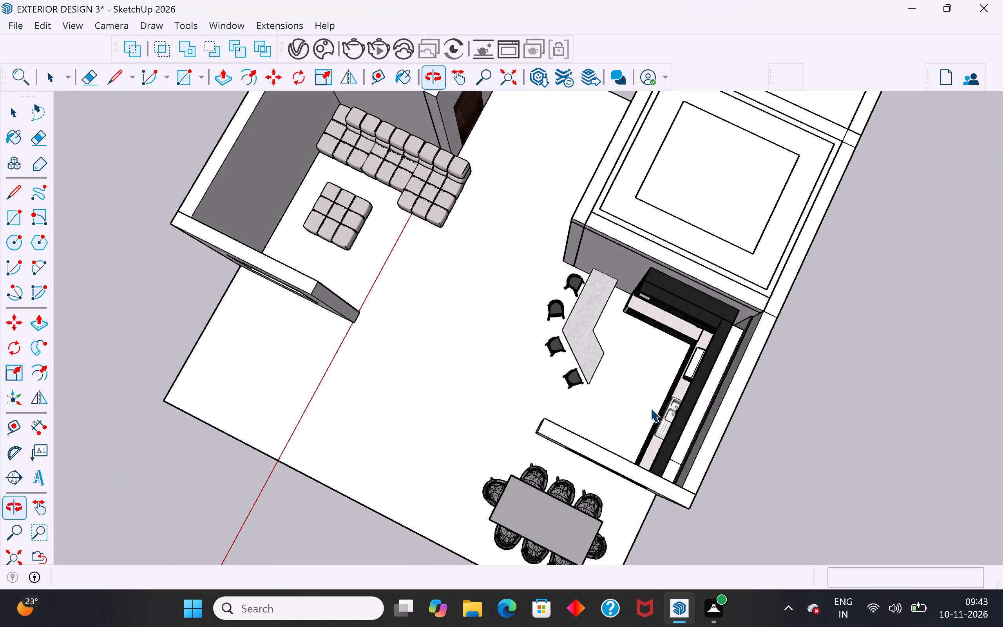
{"action": "scroll", "coordinate": [765, 383], "scroll_direction": "up", "scroll_amount": 17}
{"action": "middle_click_drag", "start_coordinate": [733, 314], "coordinate": [707, 294]}
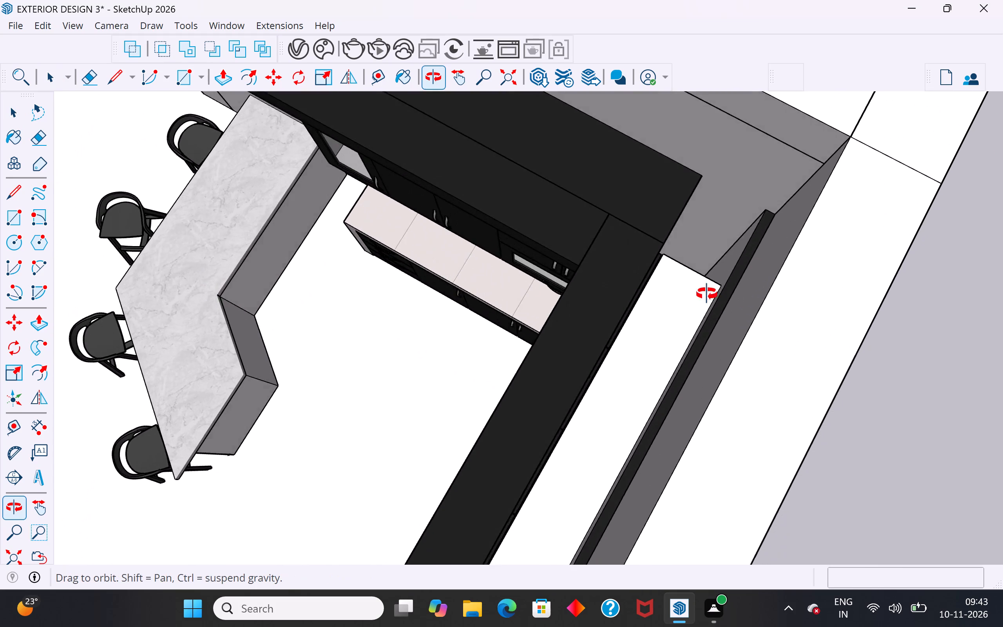
{"action": "middle_click_drag", "start_coordinate": [707, 294], "coordinate": [815, 254]}
{"action": "scroll", "coordinate": [815, 254], "scroll_direction": "up", "scroll_amount": 1}
{"action": "scroll", "coordinate": [887, 334], "scroll_direction": "down", "scroll_amount": 11}
{"action": "middle_click_drag", "start_coordinate": [781, 386], "coordinate": [802, 384]}
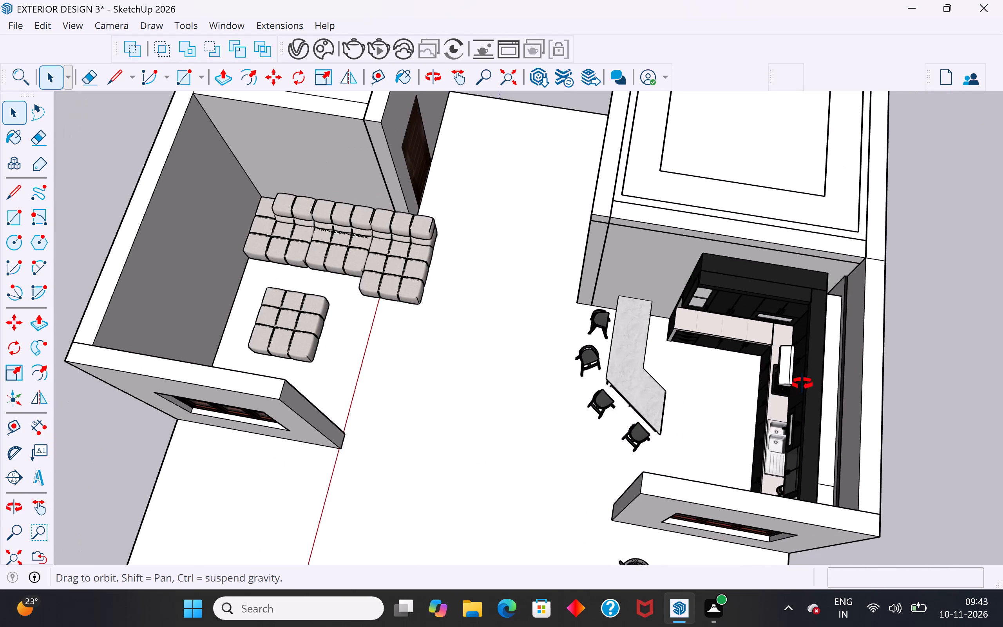
{"action": "middle_click_drag", "start_coordinate": [802, 384], "coordinate": [897, 374]}
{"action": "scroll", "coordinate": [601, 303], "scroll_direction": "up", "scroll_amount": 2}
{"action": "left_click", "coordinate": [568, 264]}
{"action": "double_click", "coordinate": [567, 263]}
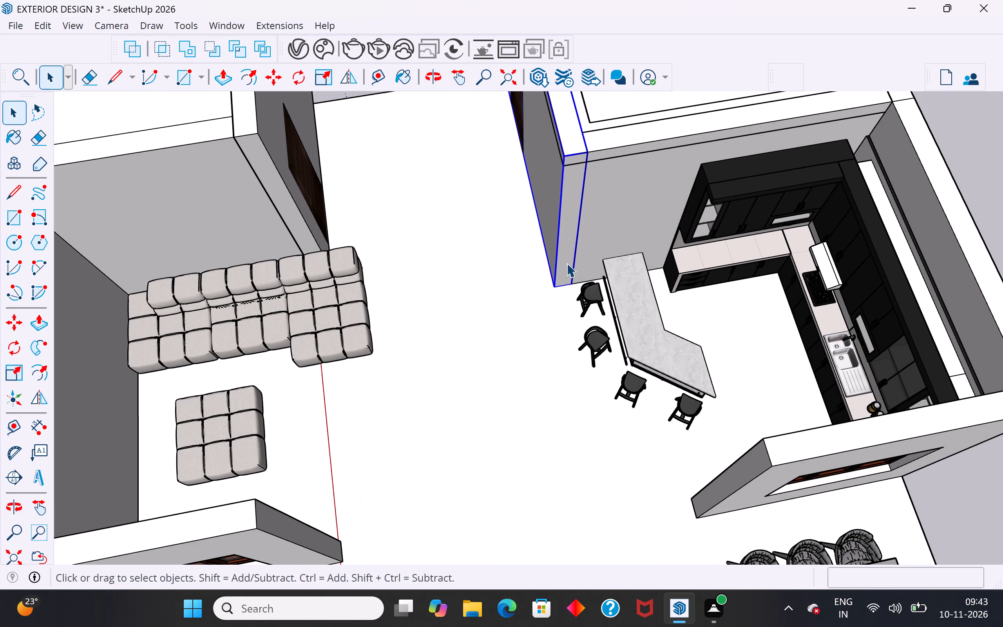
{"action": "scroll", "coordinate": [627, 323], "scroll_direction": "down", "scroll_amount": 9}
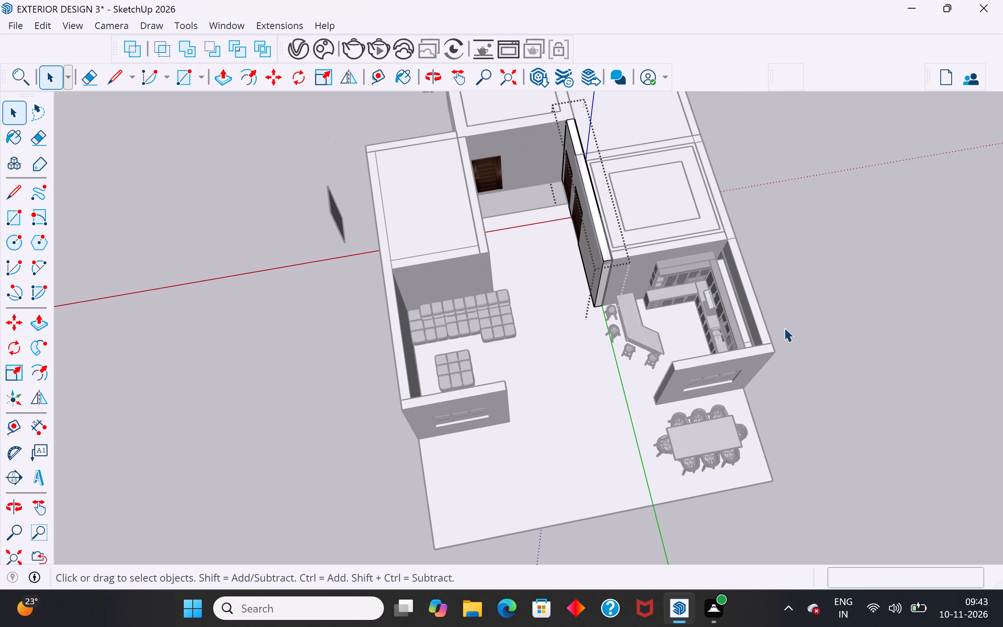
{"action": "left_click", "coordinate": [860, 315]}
Explode the kitchen component with its island, stools and cabinets into separate objects.
{"action": "scroll", "coordinate": [575, 365], "scroll_direction": "up", "scroll_amount": 4}
{"action": "left_click", "coordinate": [647, 333]}
{"action": "right_click", "coordinate": [652, 330]}
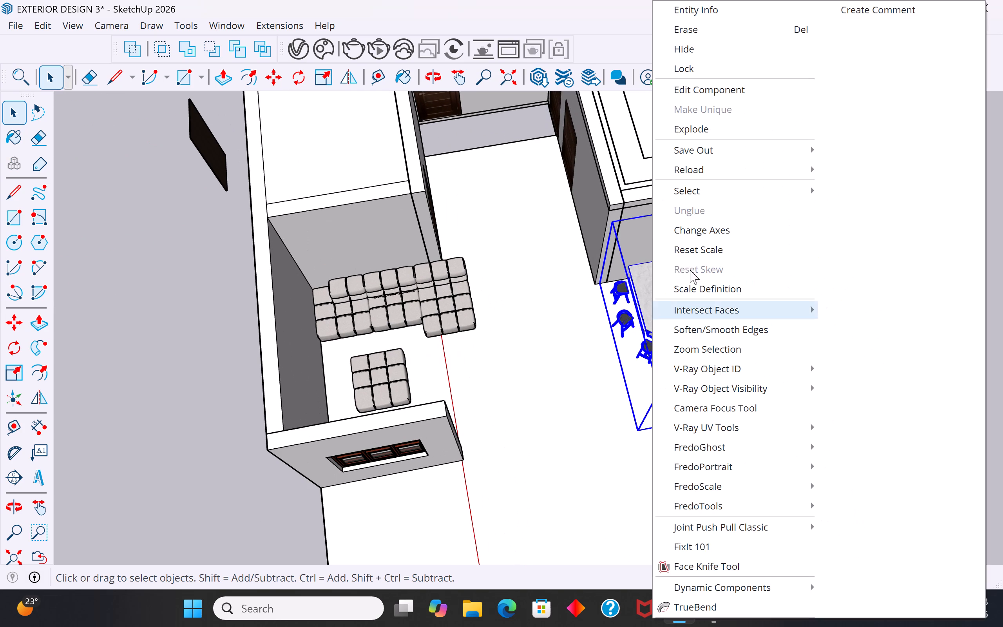
{"action": "left_click", "coordinate": [722, 127]}
{"action": "left_click", "coordinate": [925, 243]}
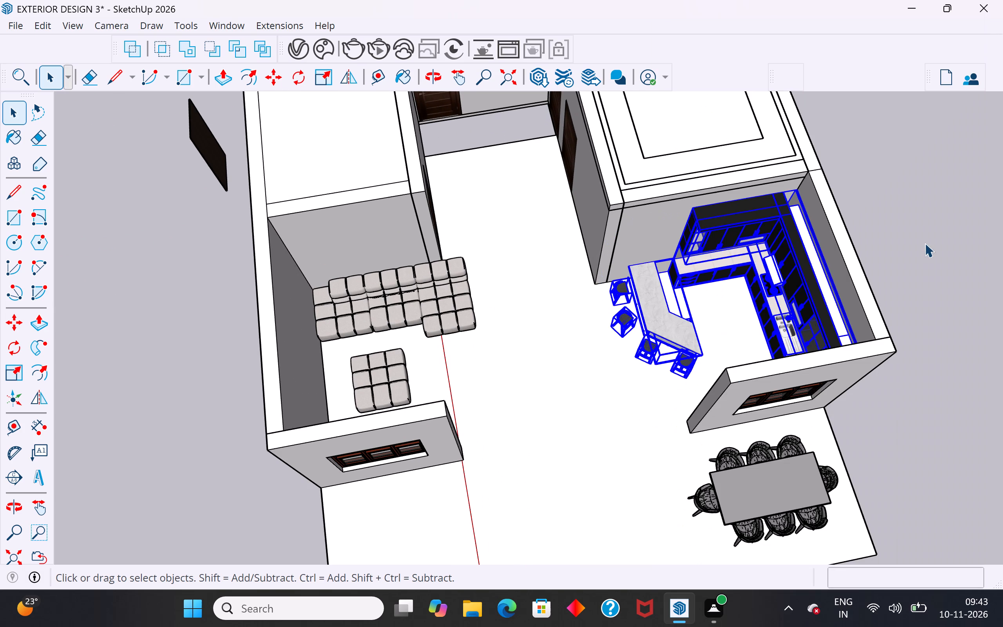
Examine the exploded kitchen island and the house front with both windowed walls, leaving nothing selected.
{"action": "middle_click_drag", "start_coordinate": [677, 321], "coordinate": [622, 271]}
{"action": "left_click", "coordinate": [640, 348]}
{"action": "middle_click_drag", "start_coordinate": [693, 390], "coordinate": [771, 256]}
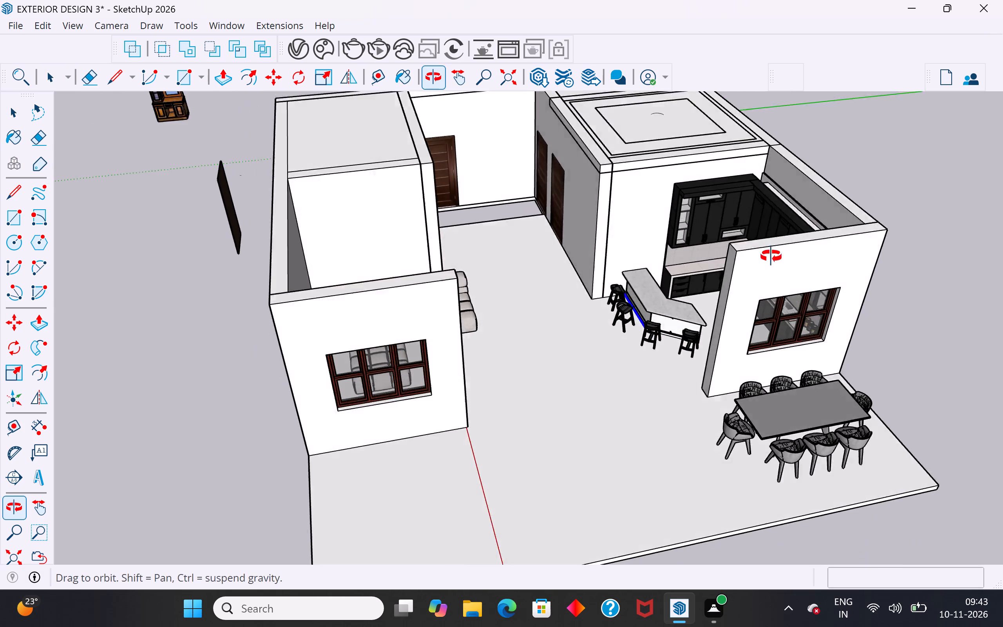
{"action": "middle_click_drag", "start_coordinate": [771, 256], "coordinate": [789, 190]}
{"action": "scroll", "coordinate": [675, 282], "scroll_direction": "up", "scroll_amount": 8}
{"action": "middle_click_drag", "start_coordinate": [650, 332], "coordinate": [616, 288]}
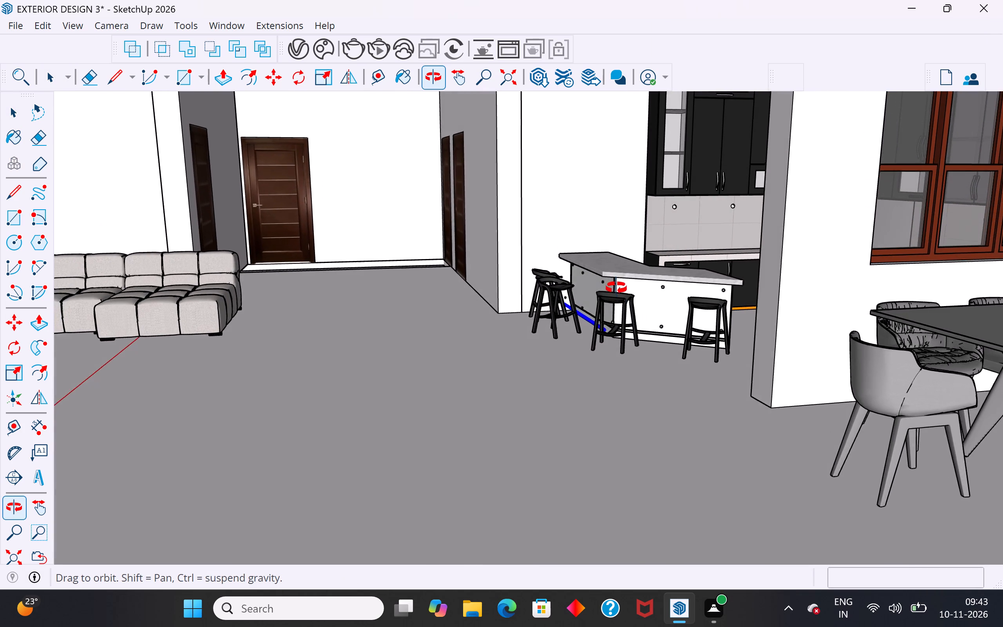
{"action": "middle_click_drag", "start_coordinate": [616, 288], "coordinate": [675, 313]}
{"action": "scroll", "coordinate": [699, 383], "scroll_direction": "down", "scroll_amount": 9}
{"action": "middle_click_drag", "start_coordinate": [766, 403], "coordinate": [685, 406]}
{"action": "middle_click_drag", "start_coordinate": [709, 390], "coordinate": [856, 385]}
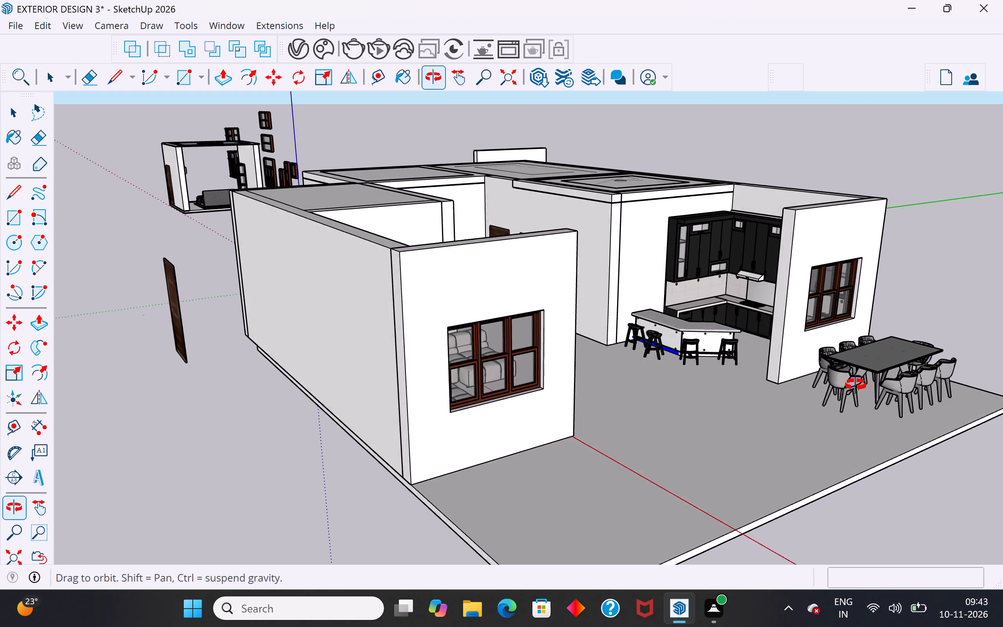
{"action": "middle_click_drag", "start_coordinate": [856, 385], "coordinate": [775, 394]}
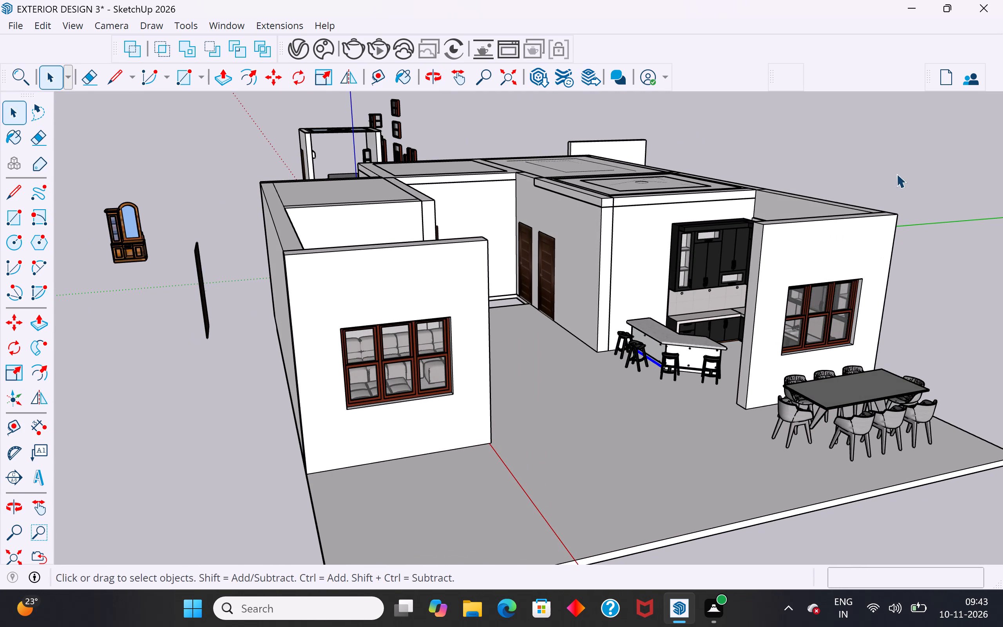
{"action": "left_click", "coordinate": [855, 174]}
{"action": "middle_click_drag", "start_coordinate": [877, 246], "coordinate": [739, 284]}
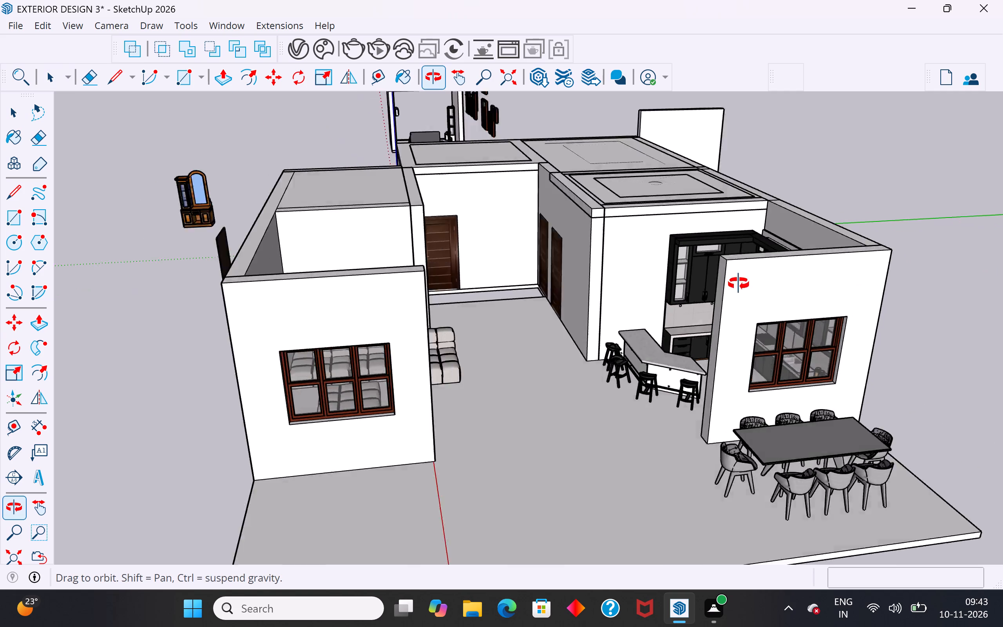
{"action": "middle_click_drag", "start_coordinate": [739, 284], "coordinate": [744, 323]}
{"action": "scroll", "coordinate": [775, 222], "scroll_direction": "down", "scroll_amount": 9}
{"action": "middle_click_drag", "start_coordinate": [674, 332], "coordinate": [665, 348]}
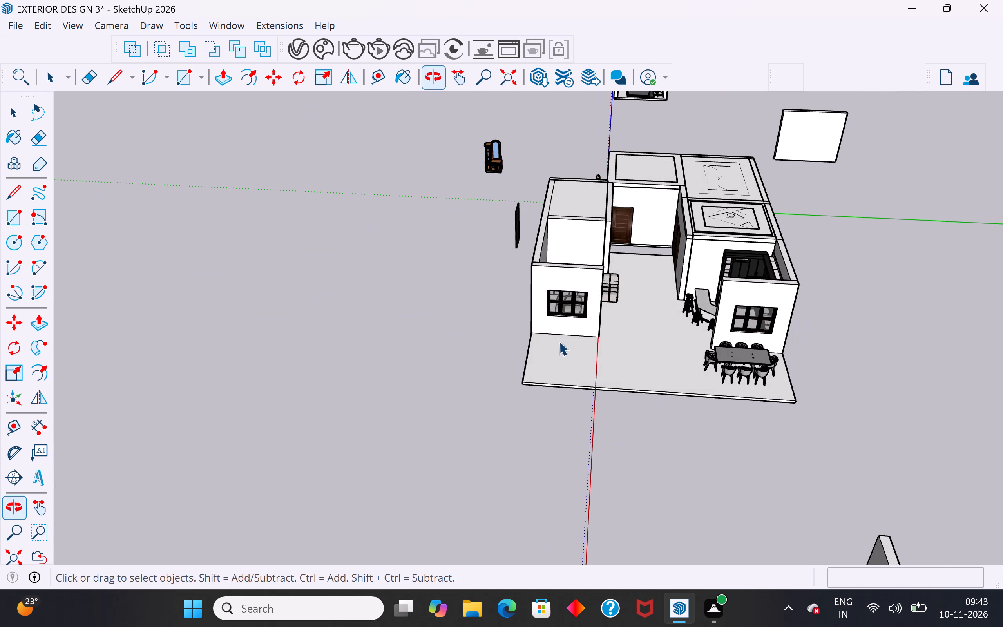
Move the living-room windowed wall about 11' 6" along the red axis to the floor's front corner, then deselect it.
{"action": "left_click", "coordinate": [559, 326]}
{"action": "middle_click_drag", "start_coordinate": [566, 343], "coordinate": [853, 295]}
{"action": "scroll", "coordinate": [527, 277], "scroll_direction": "up", "scroll_amount": 7}
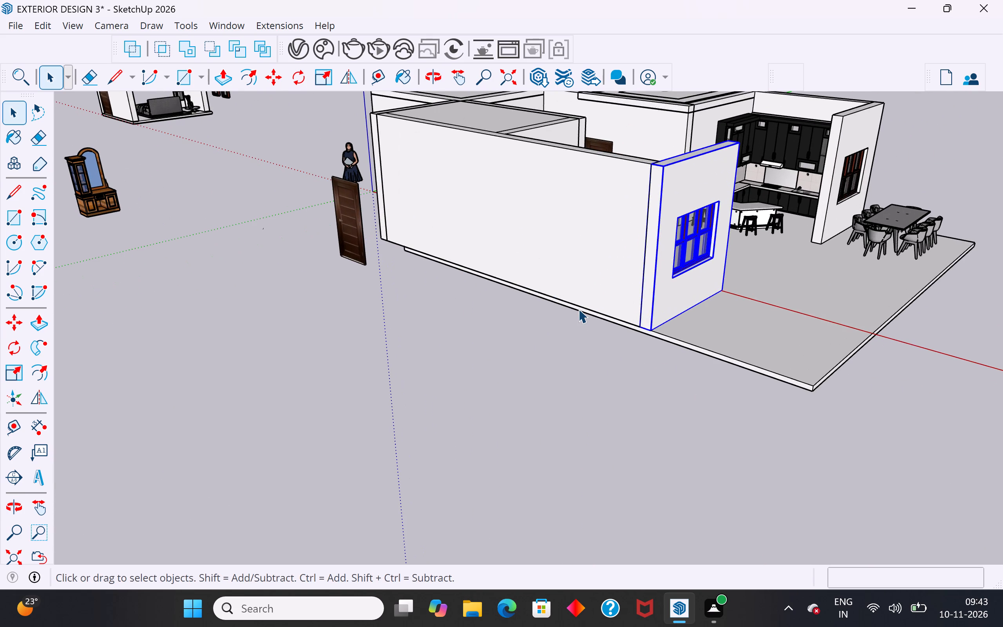
{"action": "key", "text": "m"}
{"action": "left_click", "coordinate": [653, 336]}
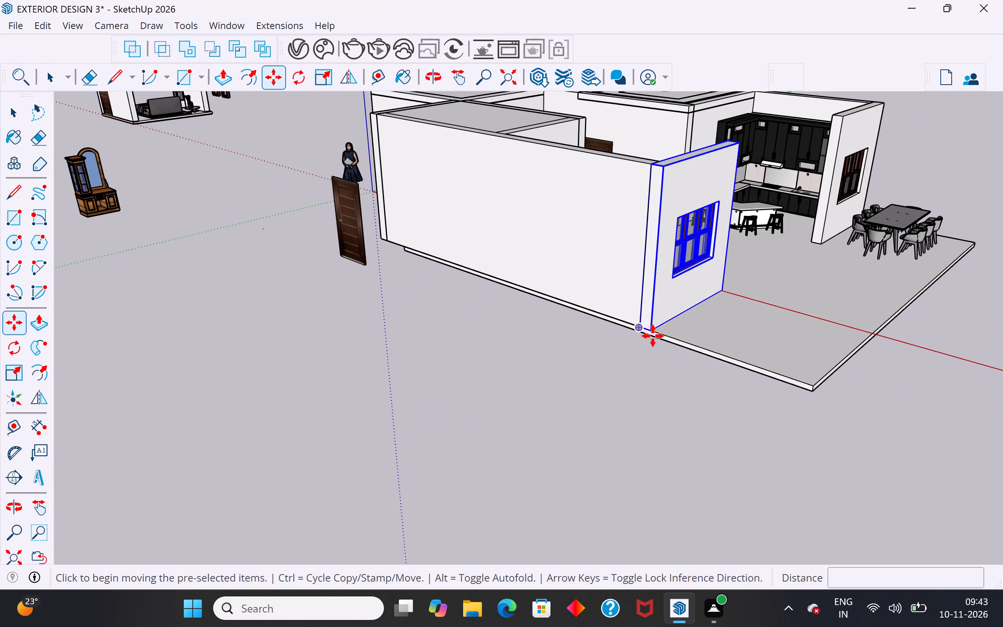
{"action": "left_click", "coordinate": [813, 382]}
{"action": "left_click", "coordinate": [16, 115]}
{"action": "left_click", "coordinate": [339, 420]}
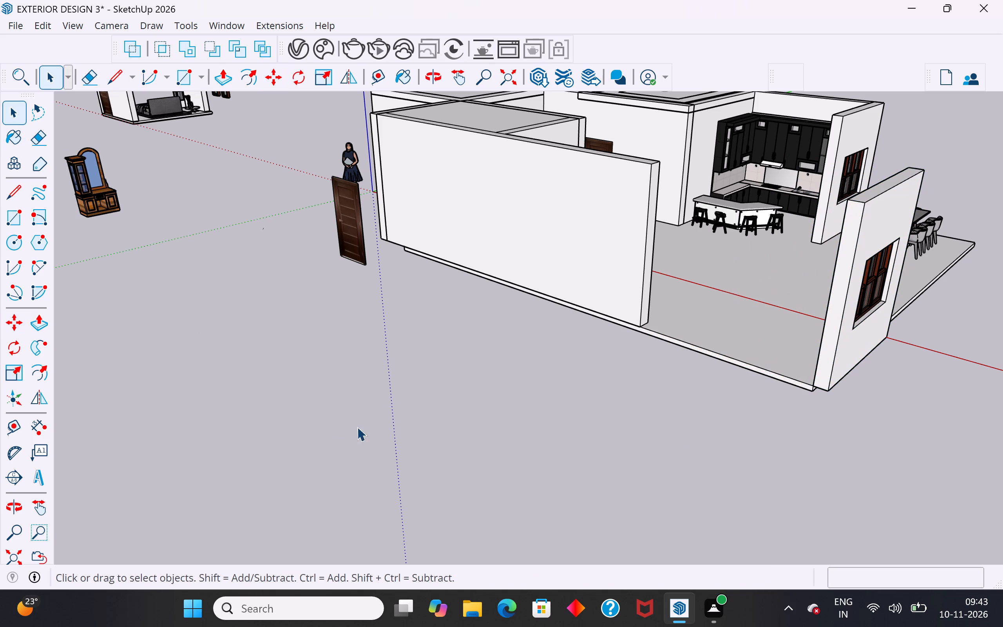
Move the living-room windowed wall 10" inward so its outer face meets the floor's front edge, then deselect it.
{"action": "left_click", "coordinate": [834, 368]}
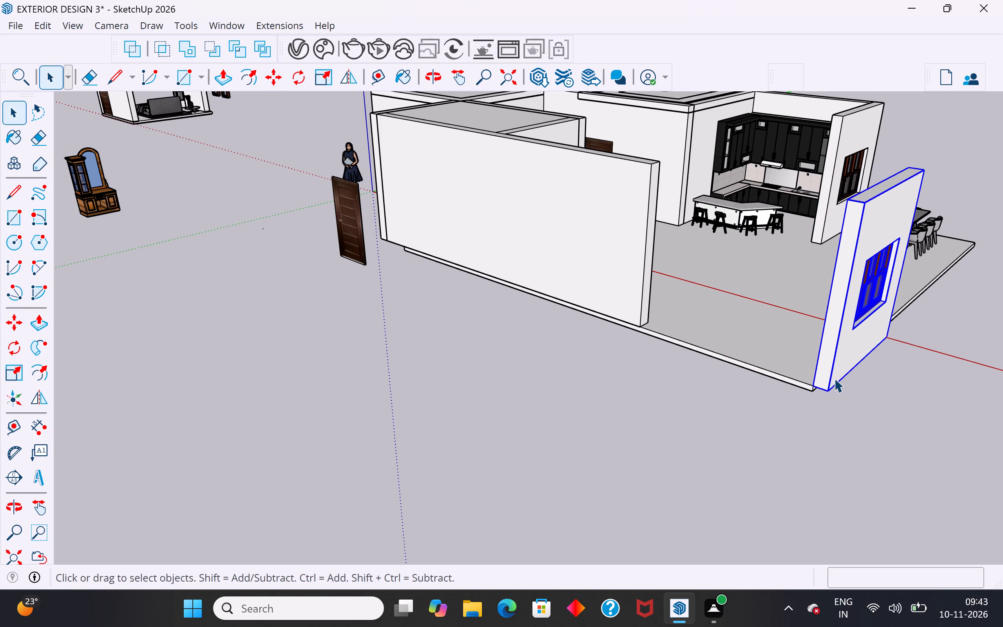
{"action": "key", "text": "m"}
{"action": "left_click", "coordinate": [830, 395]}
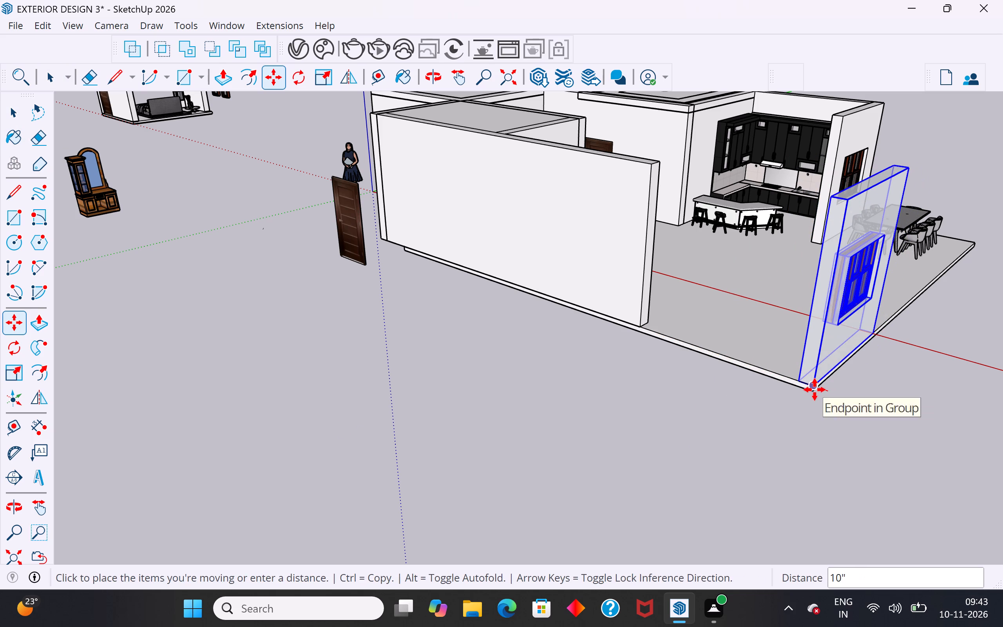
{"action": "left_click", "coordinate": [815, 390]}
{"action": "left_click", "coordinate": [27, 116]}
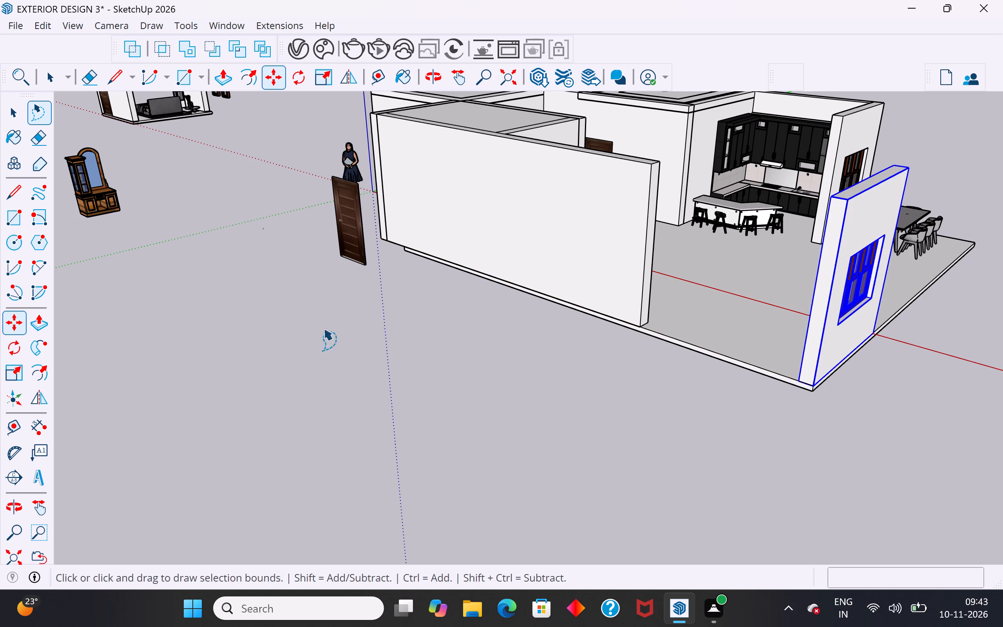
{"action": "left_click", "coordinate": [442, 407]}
Examine the relocated windowed wall's position relative to the sofa, side wall and floor edge.
{"action": "middle_click_drag", "start_coordinate": [767, 393], "coordinate": [552, 534]}
{"action": "scroll", "coordinate": [586, 409], "scroll_direction": "down", "scroll_amount": 4}
{"action": "middle_click_drag", "start_coordinate": [604, 420], "coordinate": [304, 381]}
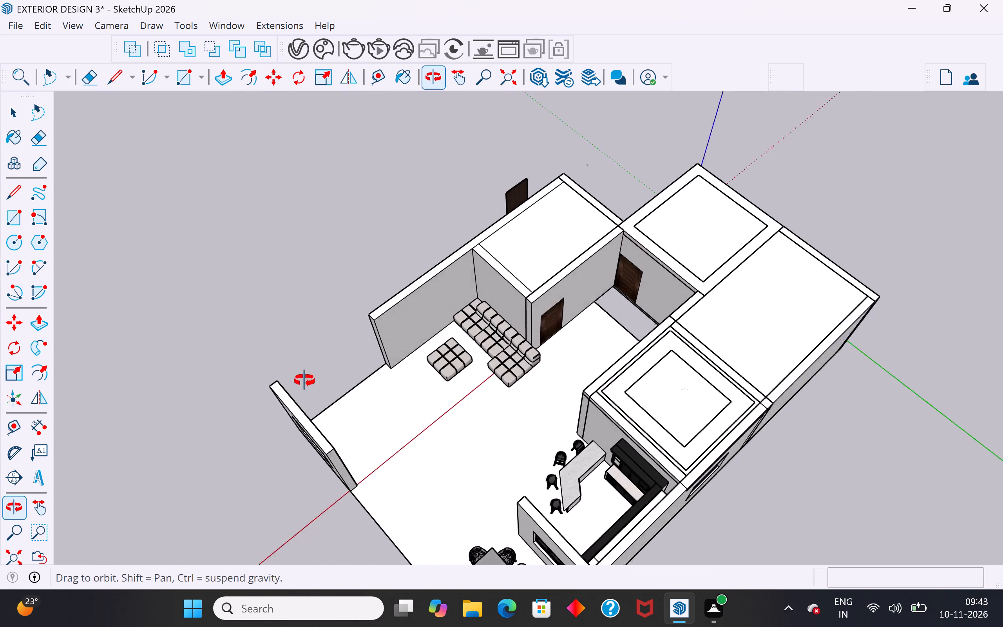
{"action": "middle_click_drag", "start_coordinate": [304, 381], "coordinate": [303, 364]}
{"action": "middle_click_drag", "start_coordinate": [395, 442], "coordinate": [310, 462]}
{"action": "scroll", "coordinate": [359, 265], "scroll_direction": "up", "scroll_amount": 4}
{"action": "left_click", "coordinate": [13, 113]}
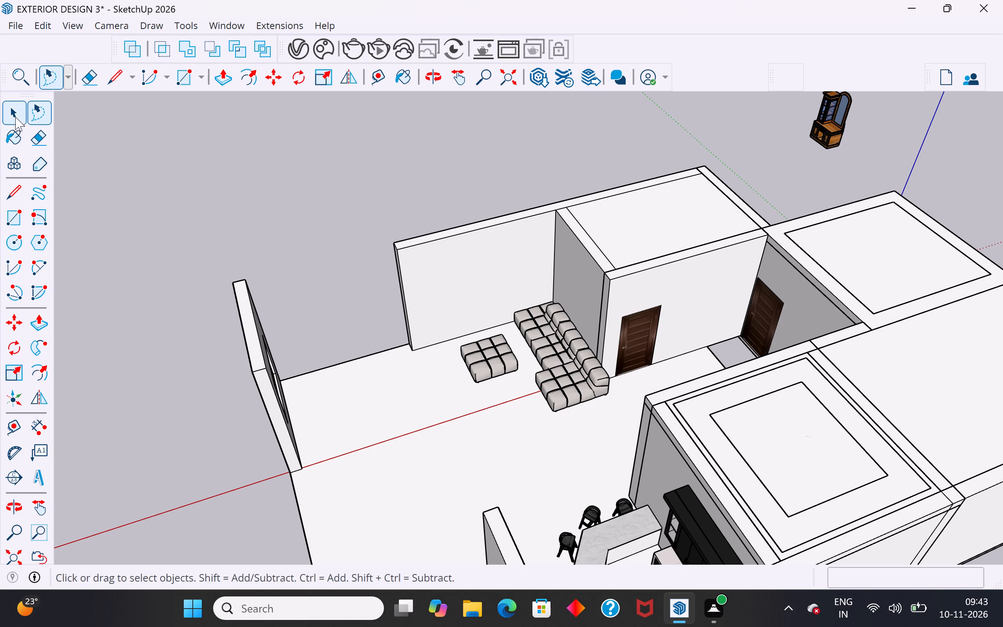
{"action": "left_click", "coordinate": [171, 246]}
{"action": "scroll", "coordinate": [442, 373], "scroll_direction": "up", "scroll_amount": 4}
{"action": "middle_click_drag", "start_coordinate": [417, 381], "coordinate": [354, 382]}
{"action": "scroll", "coordinate": [425, 340], "scroll_direction": "down", "scroll_amount": 4}
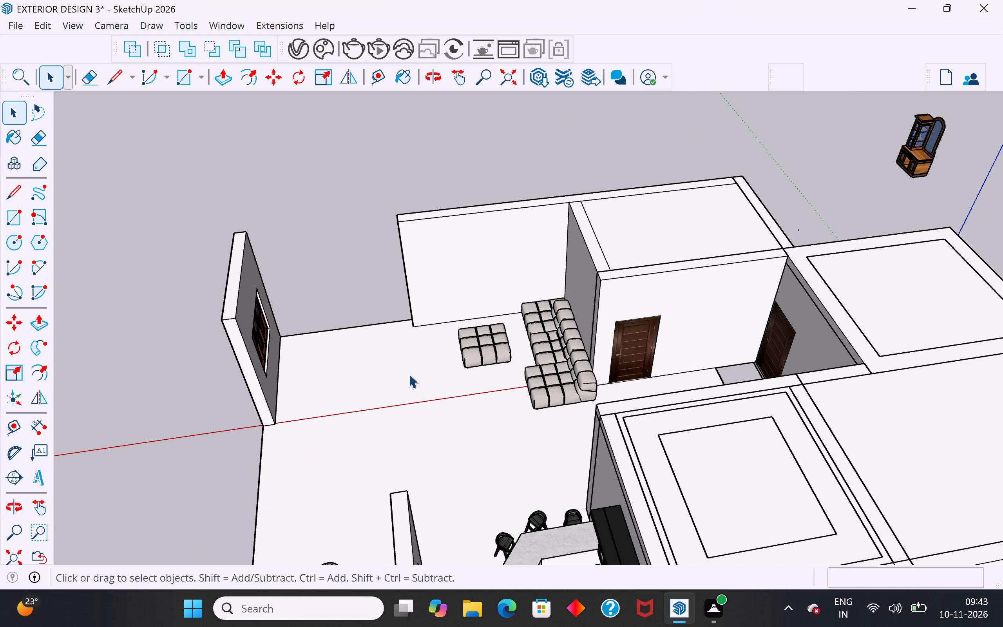
{"action": "middle_click_drag", "start_coordinate": [379, 380], "coordinate": [400, 381]}
{"action": "scroll", "coordinate": [252, 383], "scroll_direction": "up", "scroll_amount": 1}
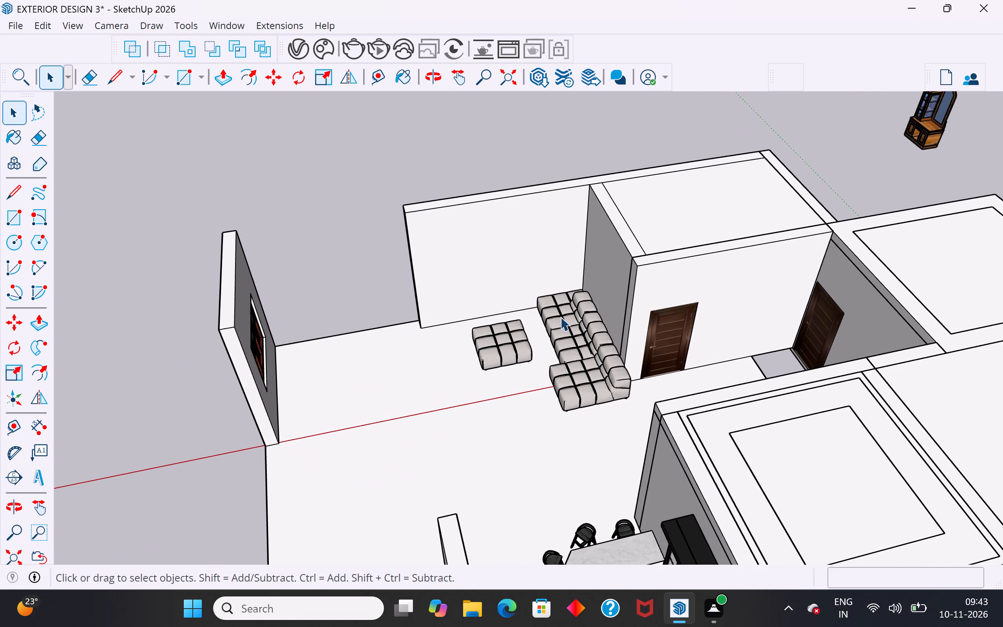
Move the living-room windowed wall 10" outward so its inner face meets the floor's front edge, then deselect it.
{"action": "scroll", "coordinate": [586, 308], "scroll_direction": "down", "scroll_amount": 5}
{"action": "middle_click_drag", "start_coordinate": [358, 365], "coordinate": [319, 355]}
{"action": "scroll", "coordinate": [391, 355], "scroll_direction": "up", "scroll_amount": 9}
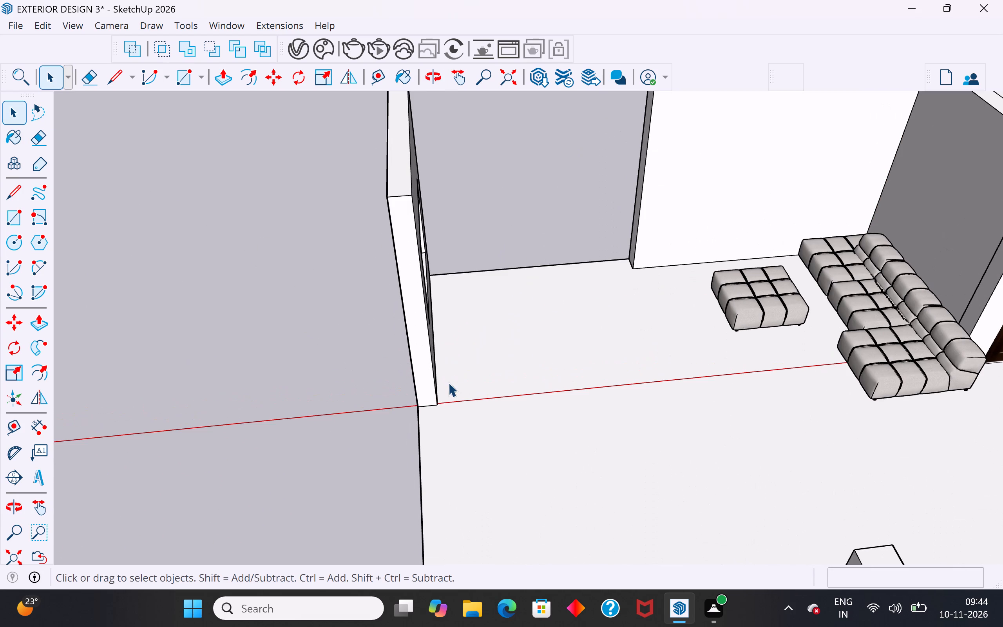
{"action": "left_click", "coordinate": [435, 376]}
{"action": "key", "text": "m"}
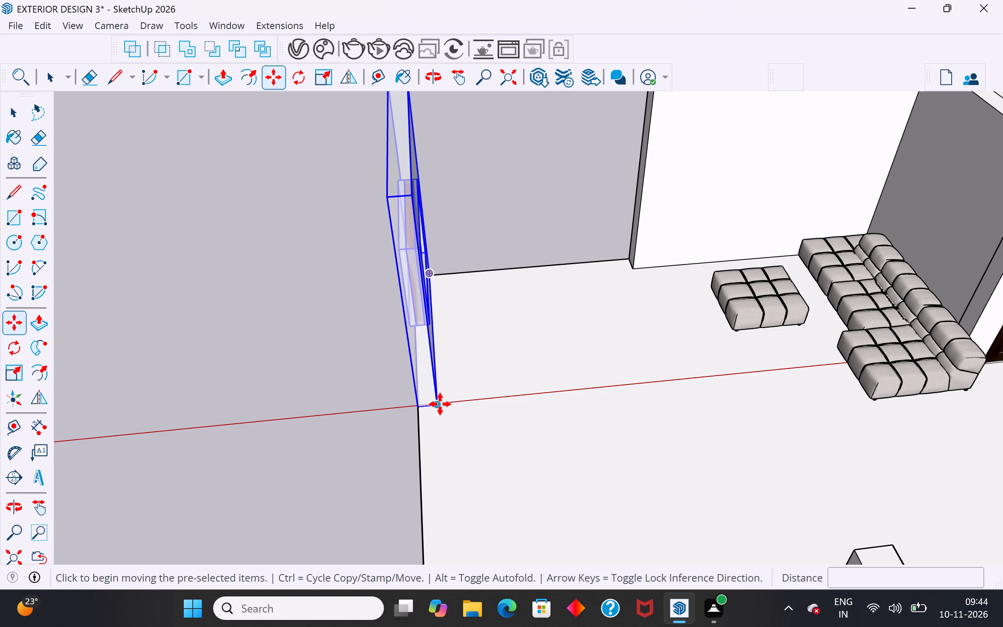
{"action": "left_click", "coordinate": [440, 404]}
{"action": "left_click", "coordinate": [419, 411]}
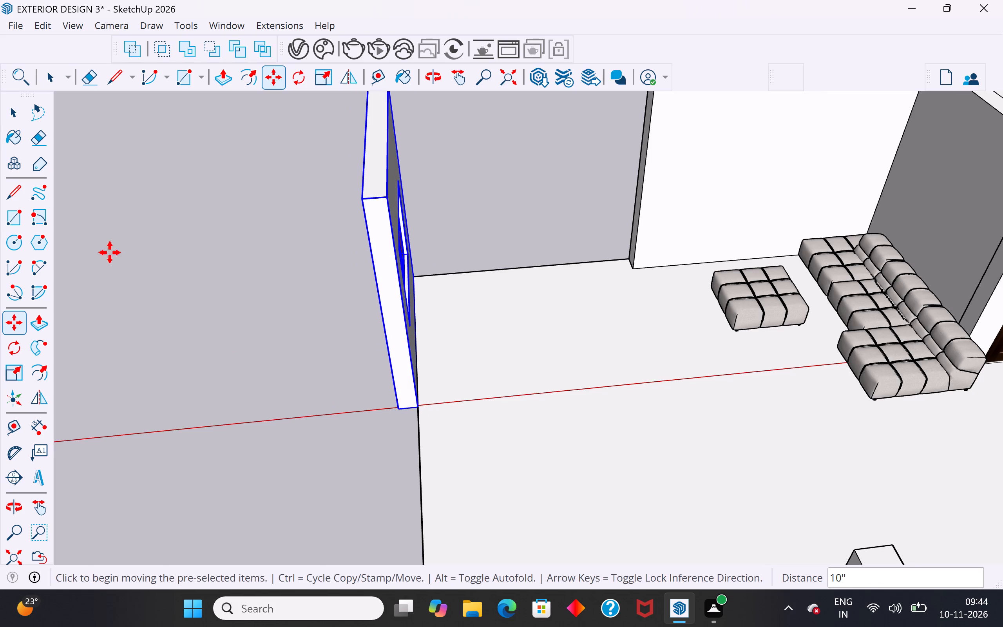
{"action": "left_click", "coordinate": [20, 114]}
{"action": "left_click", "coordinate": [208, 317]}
Place a guide line 3' in from the floor's outer side edge, between the windowed wall and the sofa area.
{"action": "scroll", "coordinate": [515, 409], "scroll_direction": "down", "scroll_amount": 7}
{"action": "middle_click_drag", "start_coordinate": [515, 409], "coordinate": [481, 460]}
{"action": "scroll", "coordinate": [519, 313], "scroll_direction": "up", "scroll_amount": 4}
{"action": "left_click", "coordinate": [19, 433]}
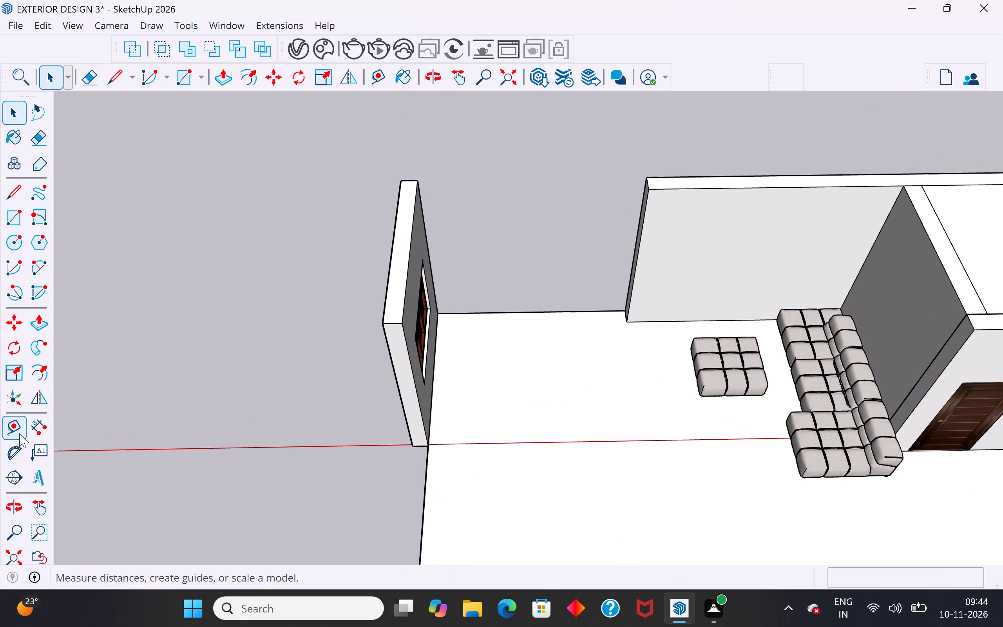
{"action": "left_click", "coordinate": [536, 310]}
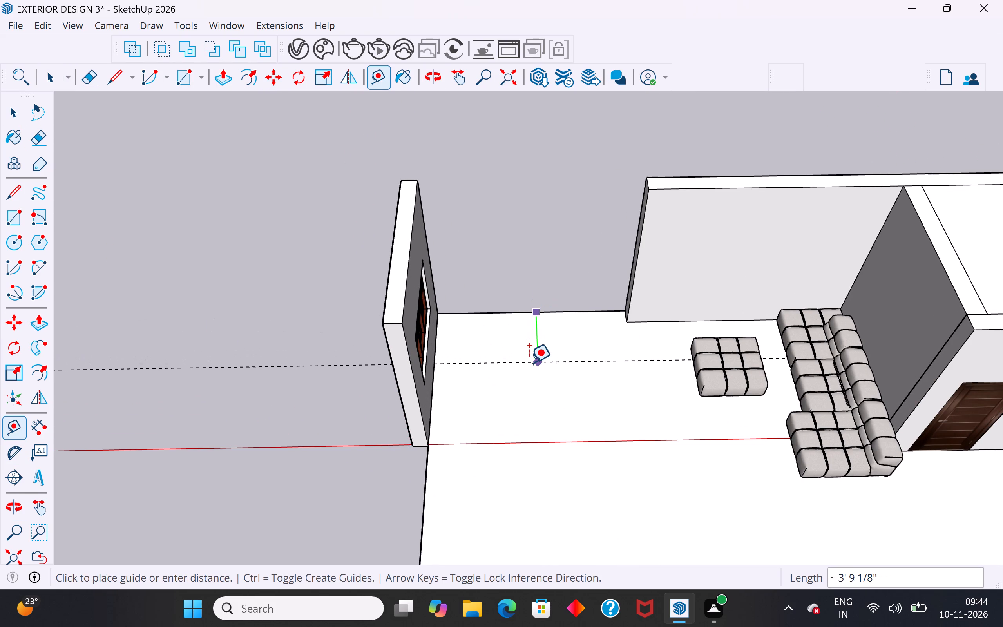
{"action": "type", "text": "3'"}
{"action": "key", "text": "Return"}
Place a guide line 3' inward from the base of the living-room windowed wall.
{"action": "scroll", "coordinate": [455, 370], "scroll_direction": "up", "scroll_amount": 5}
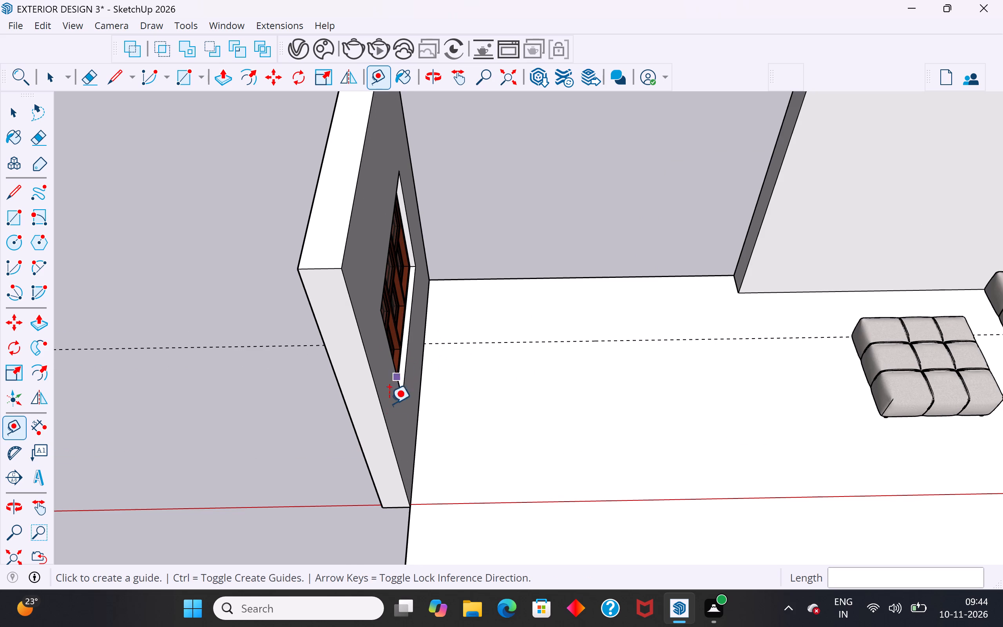
{"action": "left_click", "coordinate": [414, 435]}
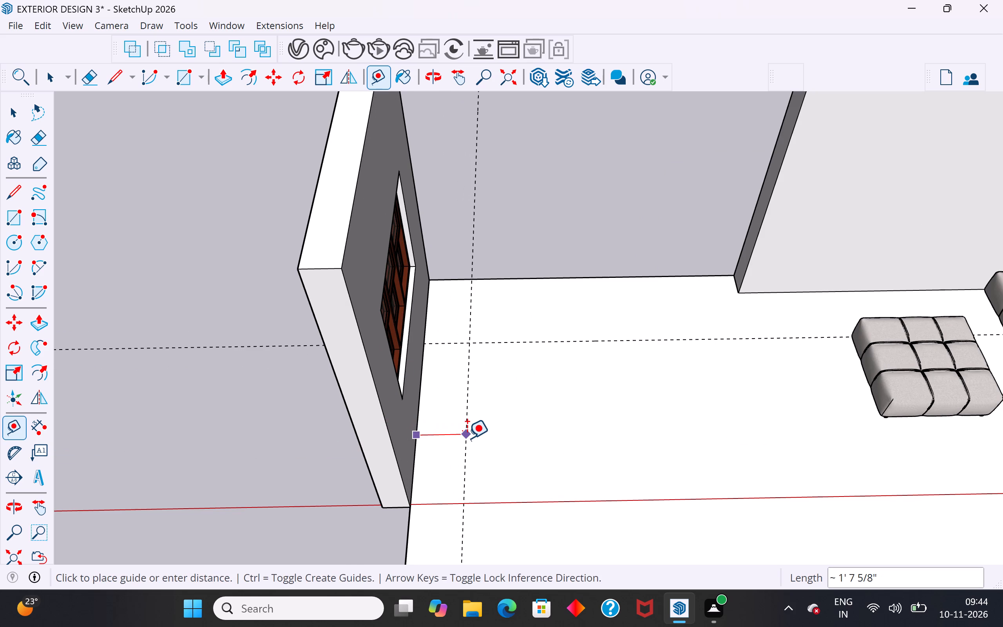
{"action": "type", "text": "3'"}
{"action": "key", "text": "Return"}
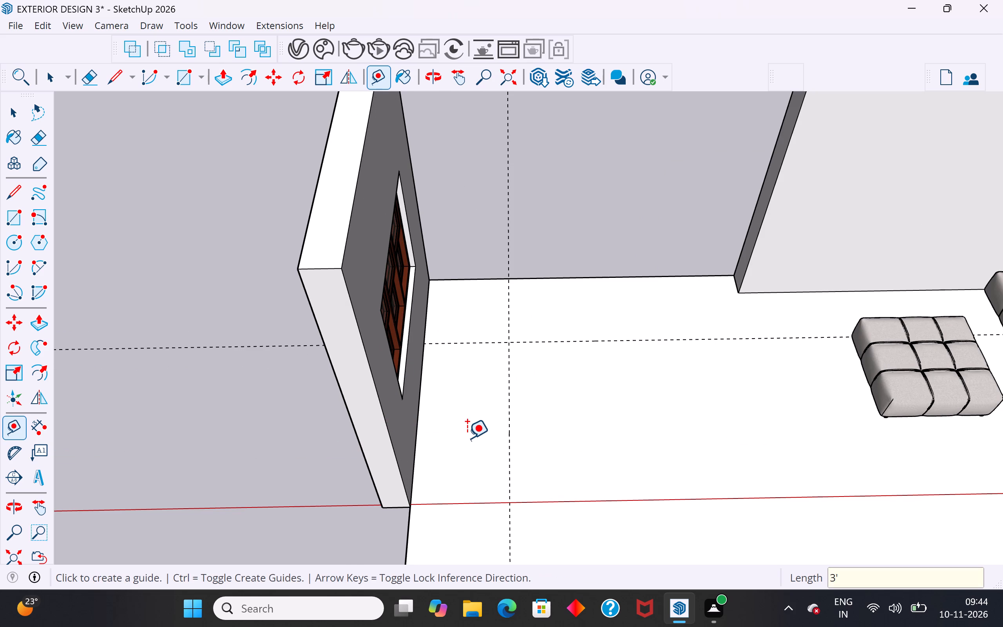
Place another guide line 3' farther inward from the guide parallel to the windowed wall.
{"action": "left_click", "coordinate": [507, 440]}
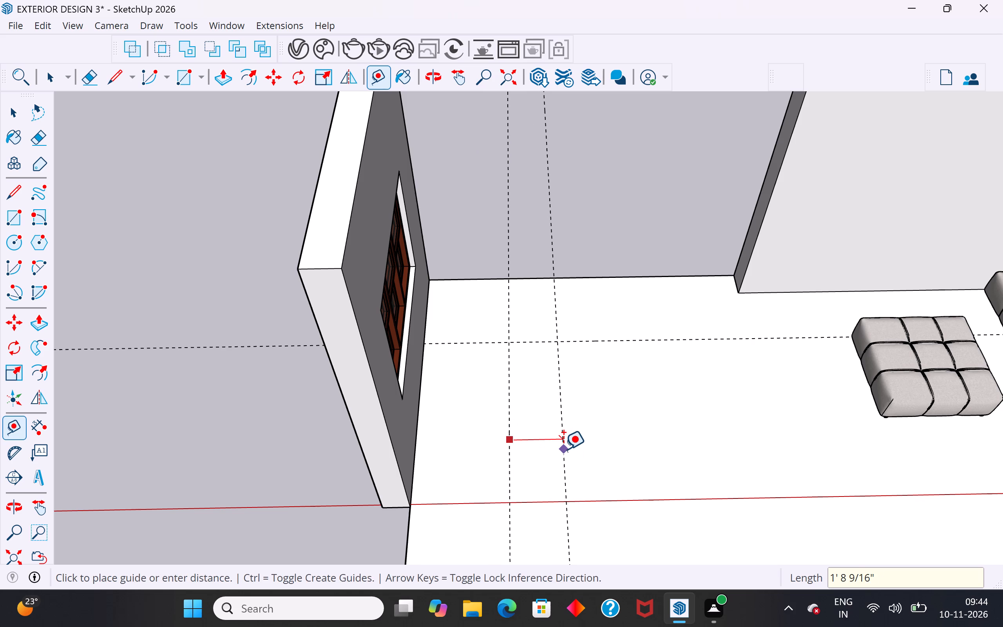
{"action": "type", "text": "3'"}
{"action": "key", "text": "Return"}
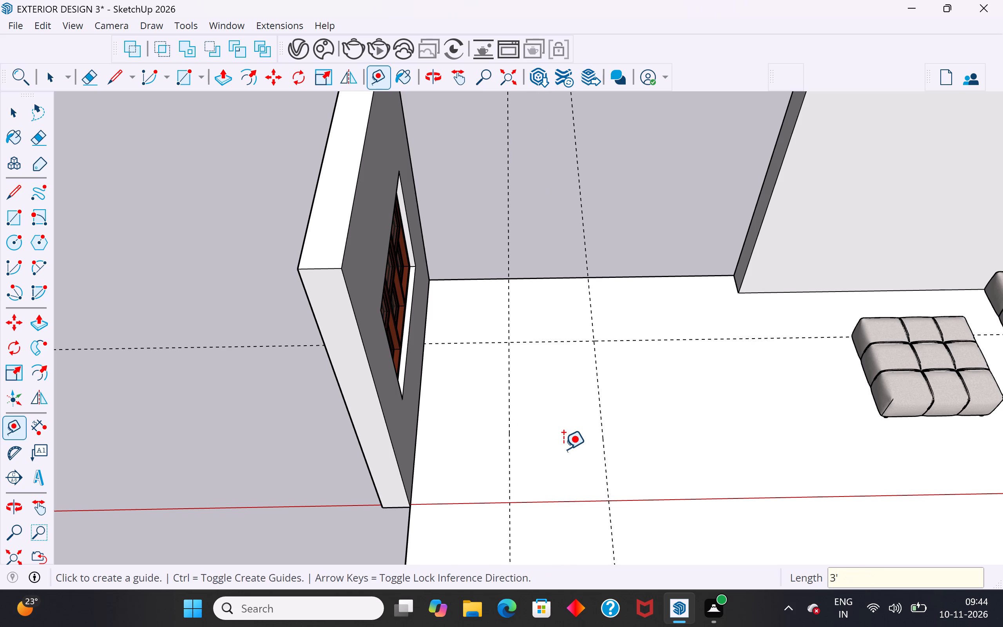
Place a third guide line parallel to the windowed wall, 3' farther inward from the second one.
{"action": "left_click", "coordinate": [604, 458]}
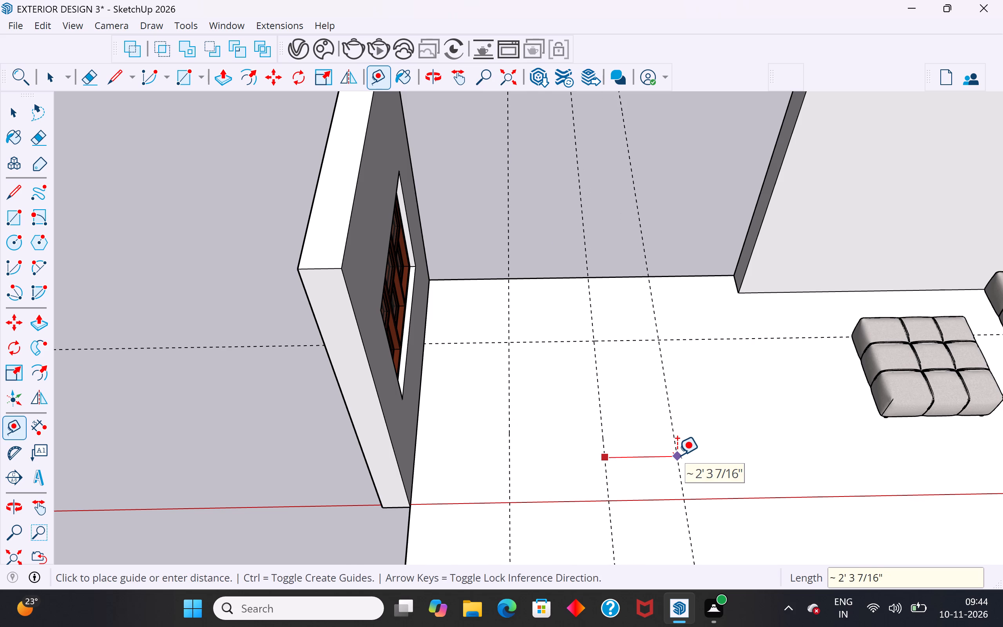
{"action": "type", "text": "3'"}
{"action": "key", "text": "Return"}
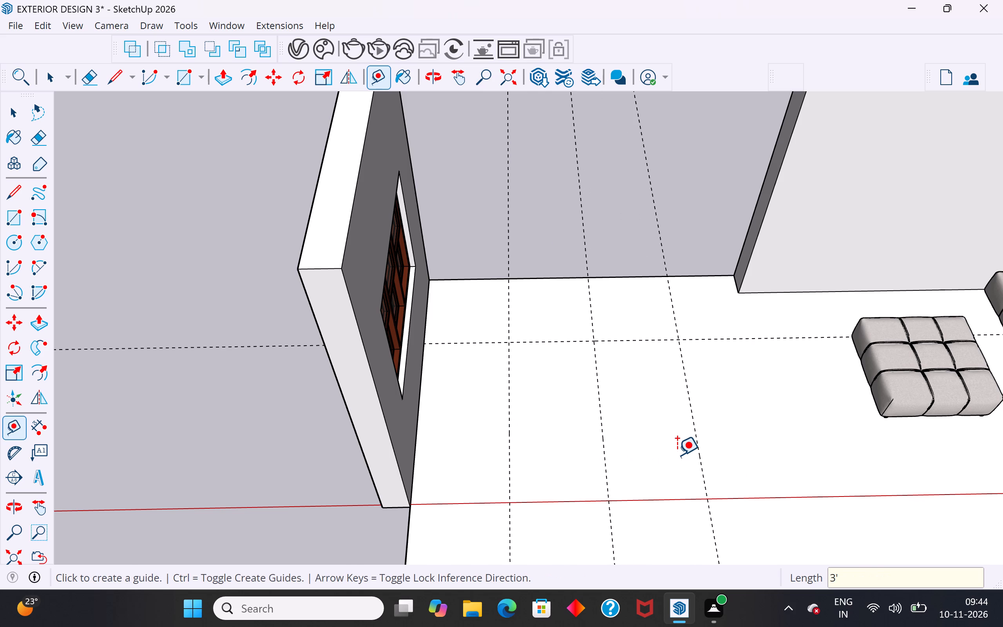
Save the model under its existing file name.
{"action": "scroll", "coordinate": [677, 455], "scroll_direction": "down", "scroll_amount": 5}
{"action": "middle_click_drag", "start_coordinate": [677, 455], "coordinate": [633, 320]}
{"action": "scroll", "coordinate": [769, 366], "scroll_direction": "down", "scroll_amount": 2}
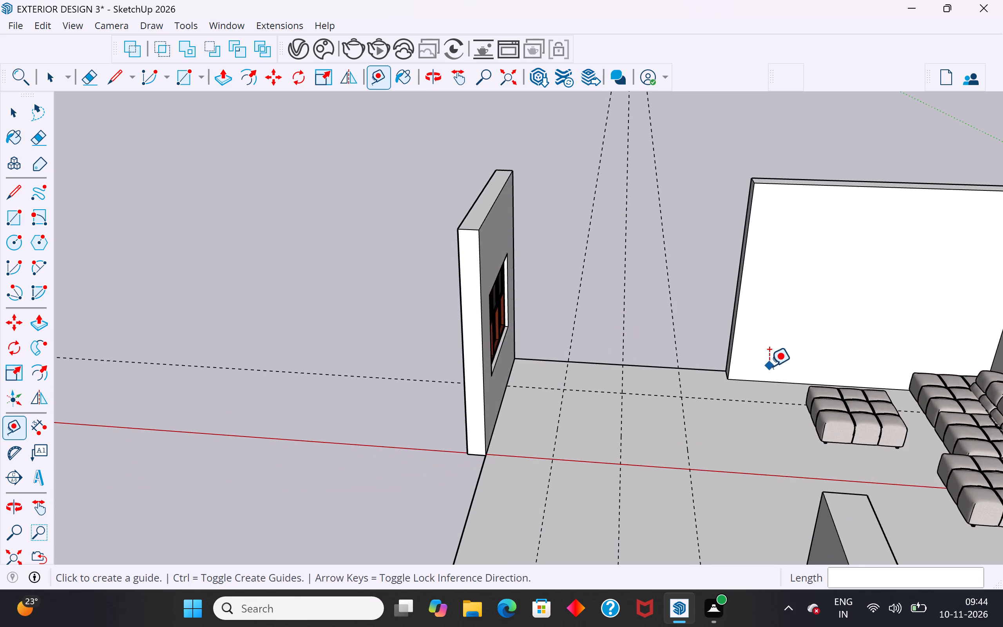
{"action": "scroll", "coordinate": [769, 366], "scroll_direction": "down", "scroll_amount": 2}
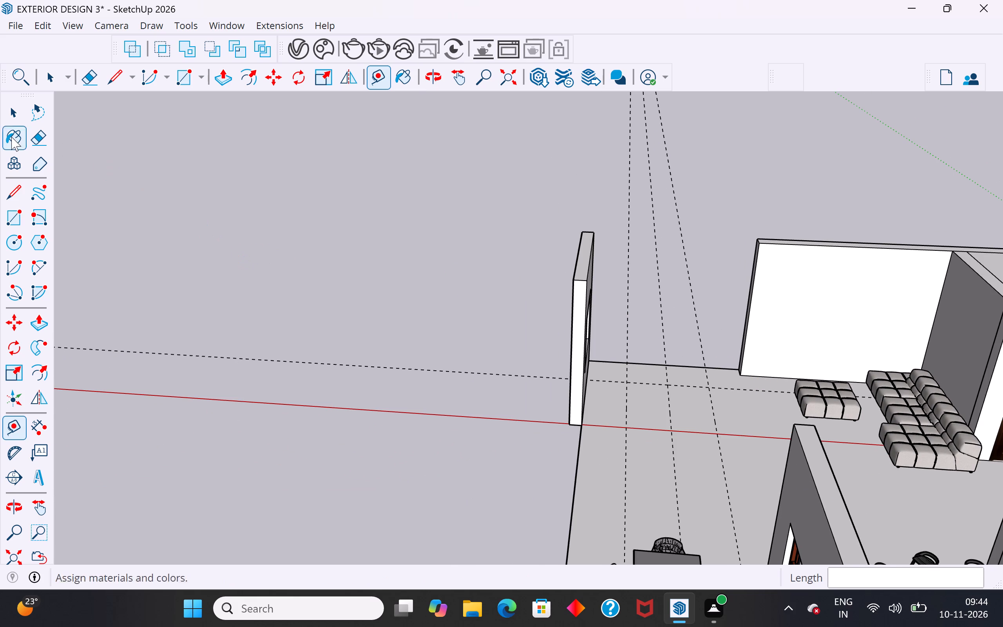
{"action": "left_click", "coordinate": [18, 116]}
{"action": "left_click", "coordinate": [378, 269]}
{"action": "scroll", "coordinate": [590, 346], "scroll_direction": "down", "scroll_amount": 4}
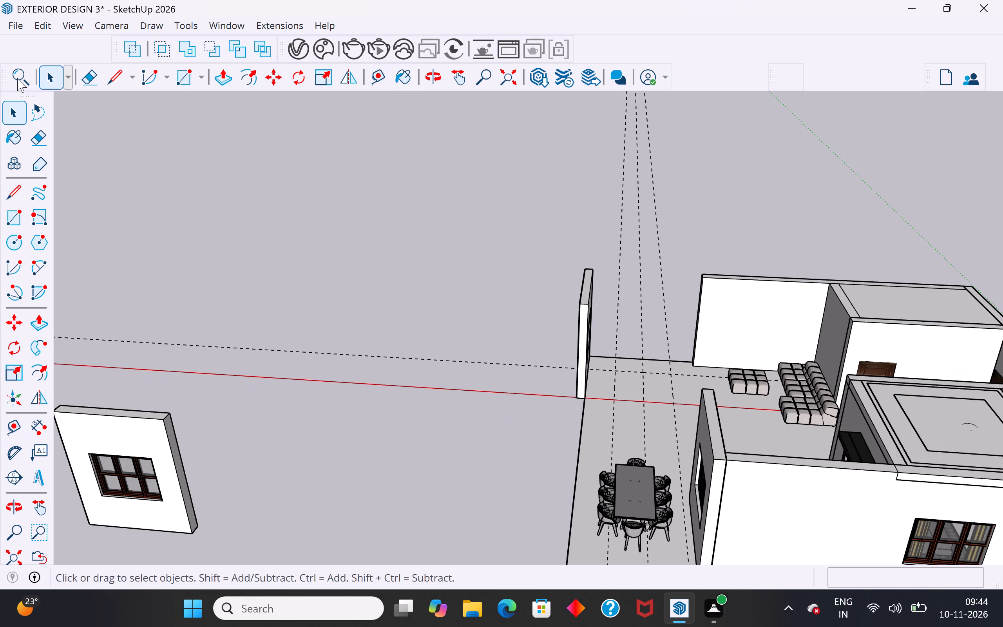
{"action": "left_click", "coordinate": [26, 22]}
{"action": "left_click", "coordinate": [15, 24]}
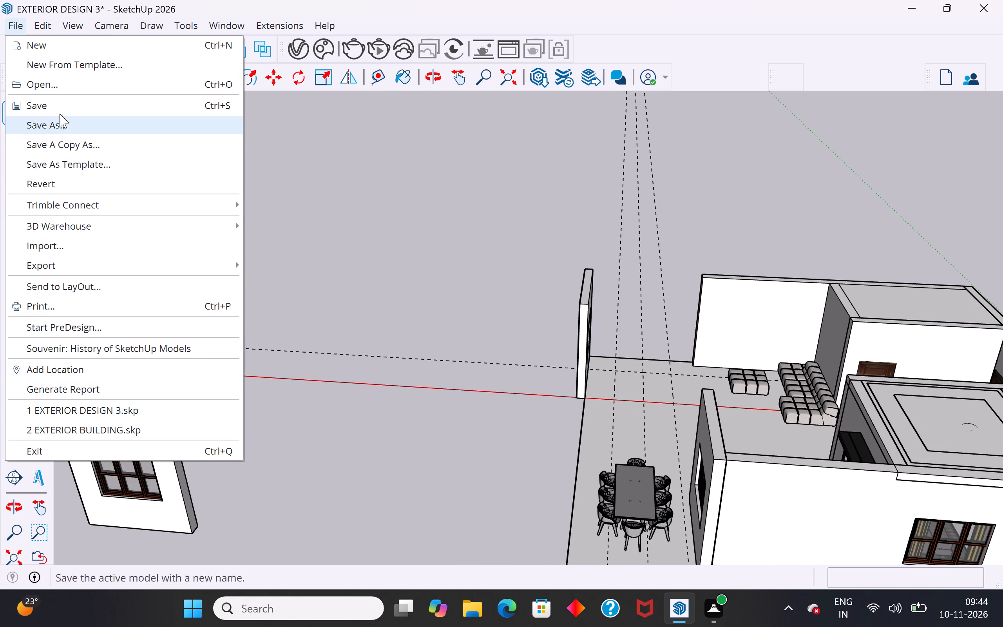
{"action": "left_click", "coordinate": [60, 111]}
{"action": "left_click", "coordinate": [431, 409]}
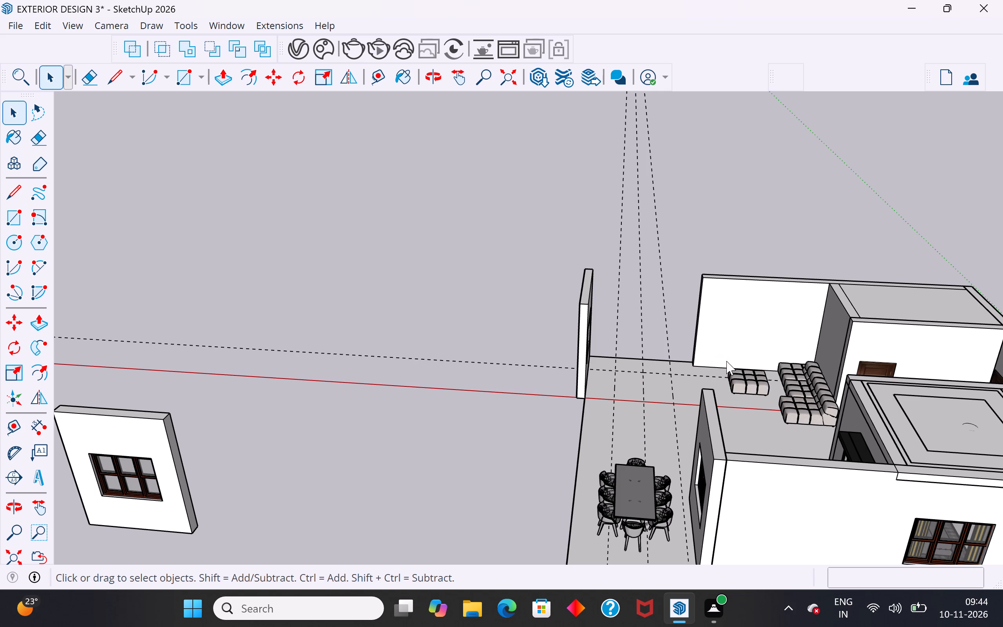
Place two successive guide lines at 7" spacing inward from the guide parallel to the floor's outer side edge.
{"action": "middle_click_drag", "start_coordinate": [671, 371], "coordinate": [635, 466]}
{"action": "scroll", "coordinate": [650, 354], "scroll_direction": "up", "scroll_amount": 5}
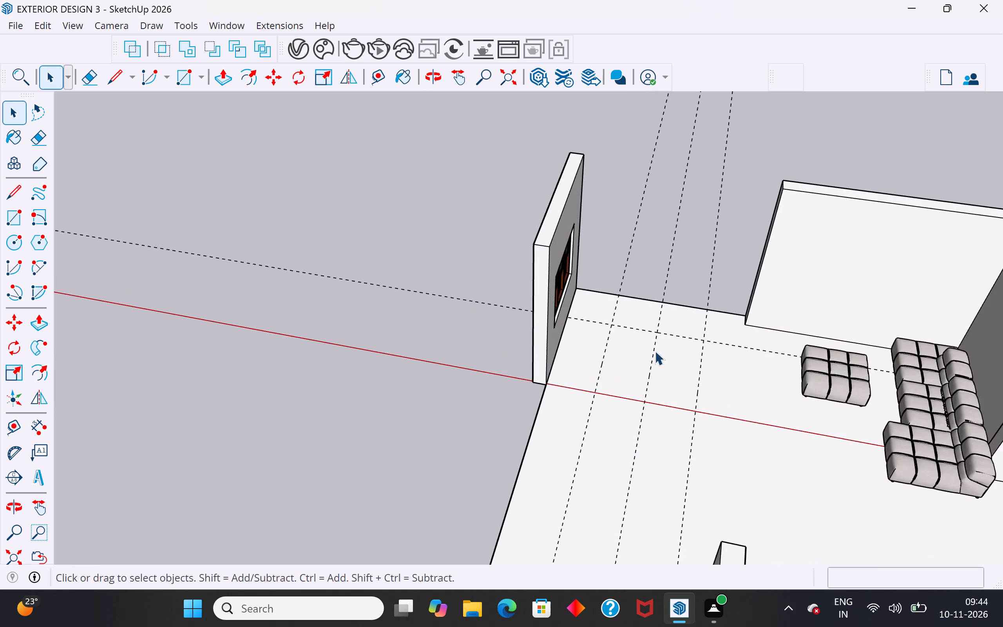
{"action": "middle_click_drag", "start_coordinate": [681, 368], "coordinate": [754, 366]}
{"action": "scroll", "coordinate": [601, 364], "scroll_direction": "up", "scroll_amount": 2}
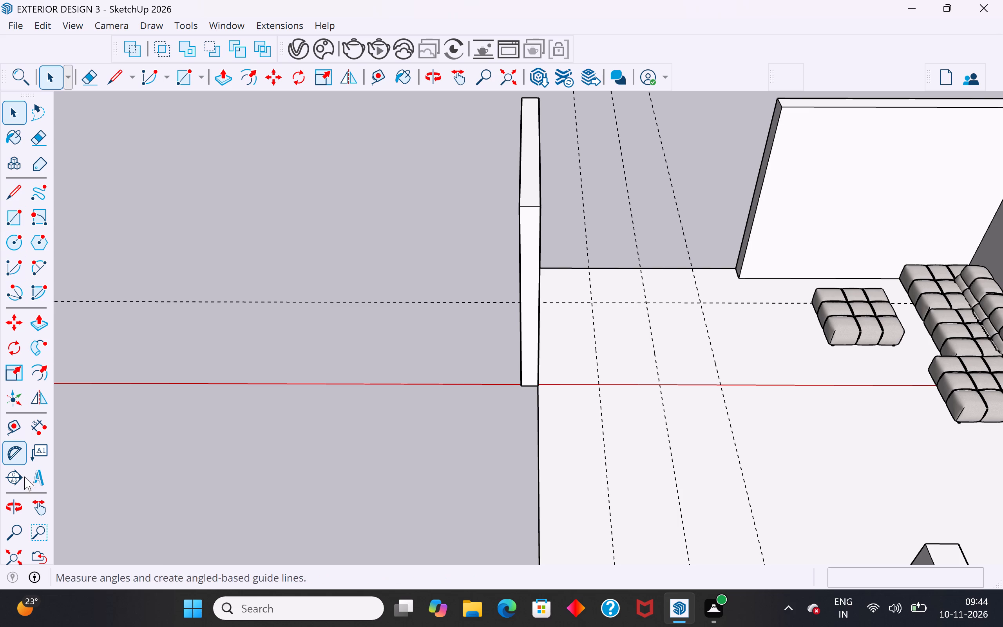
{"action": "left_click", "coordinate": [16, 430]}
{"action": "scroll", "coordinate": [665, 309], "scroll_direction": "up", "scroll_amount": 3}
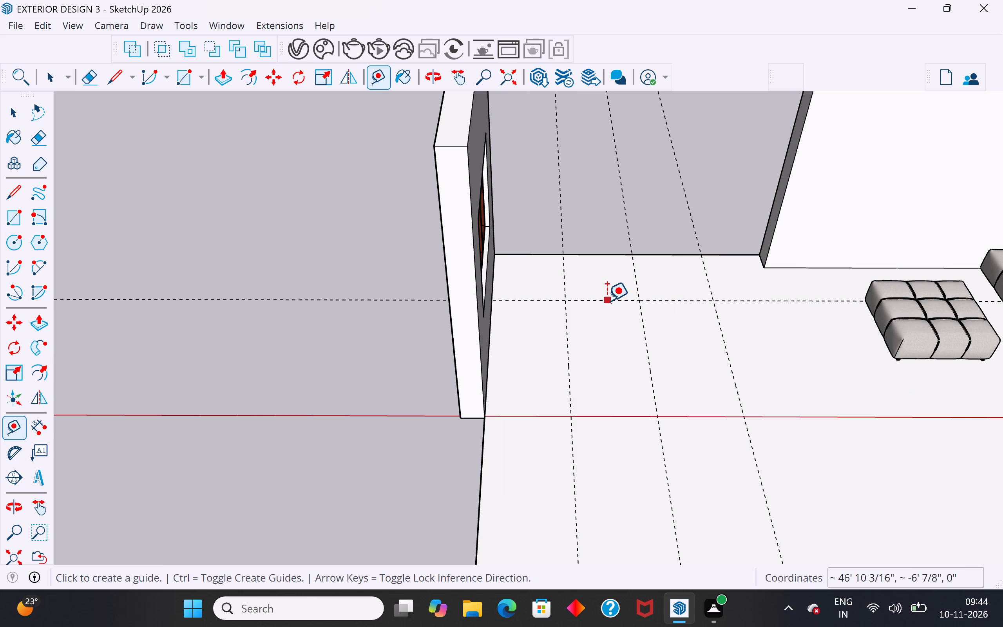
{"action": "left_click", "coordinate": [606, 300]}
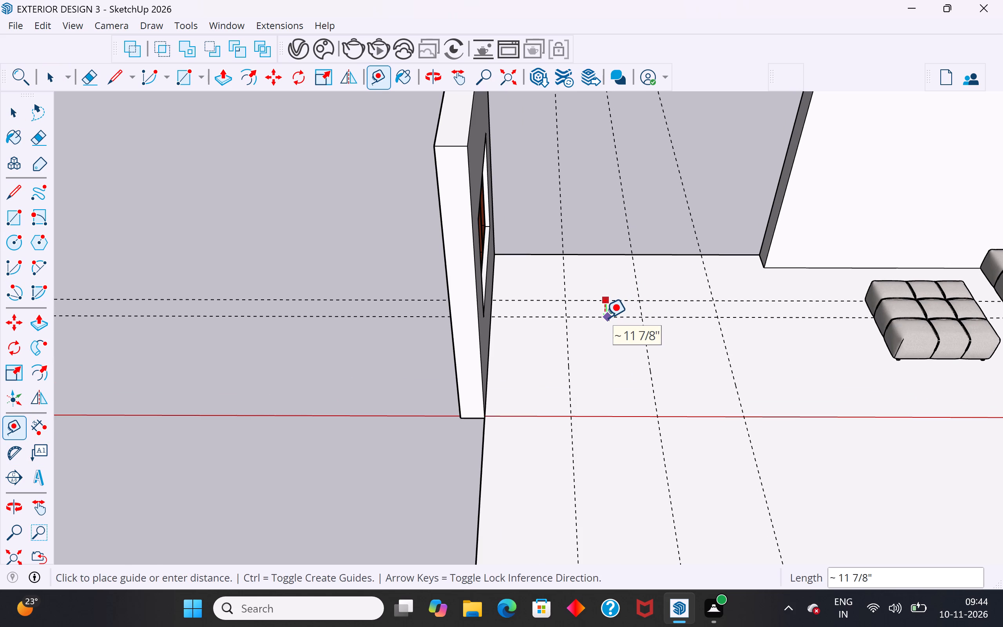
{"action": "type", "text": "7\""}
{"action": "key", "text": "Return"}
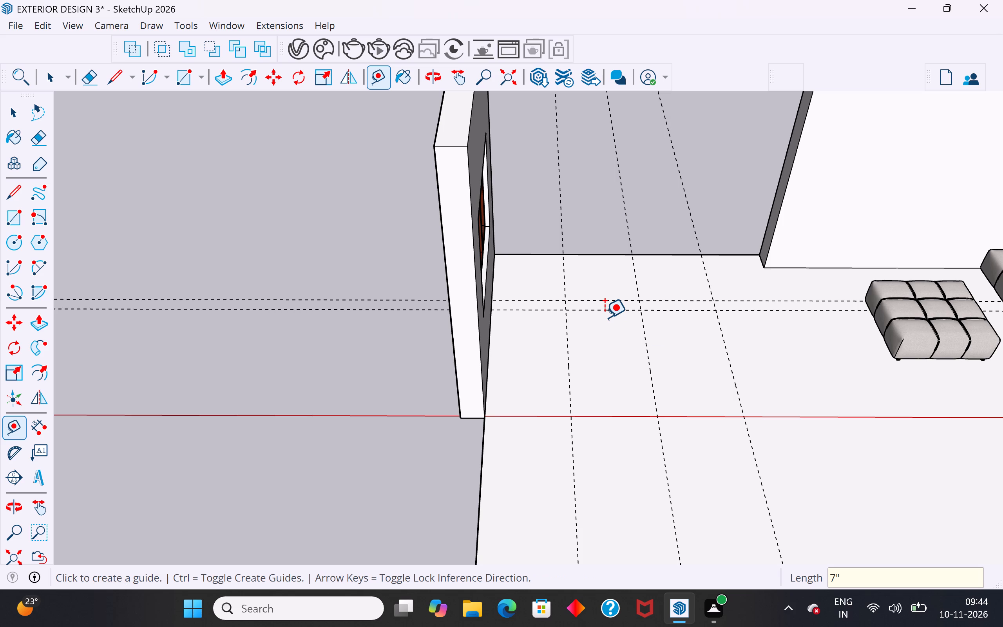
{"action": "left_click", "coordinate": [540, 307]}
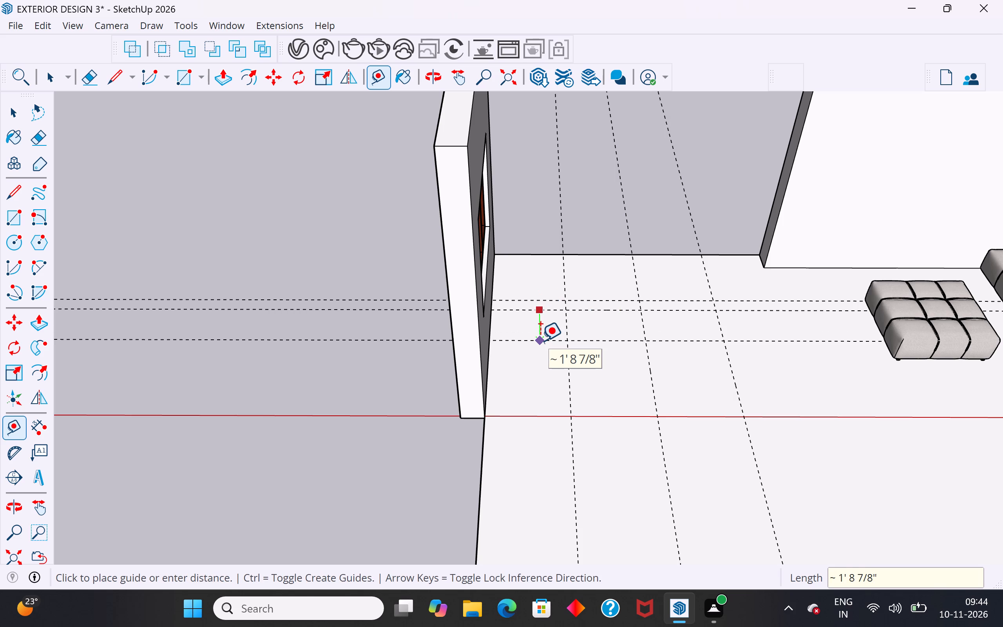
{"action": "type", "text": "7\""}
{"action": "key", "text": "Return"}
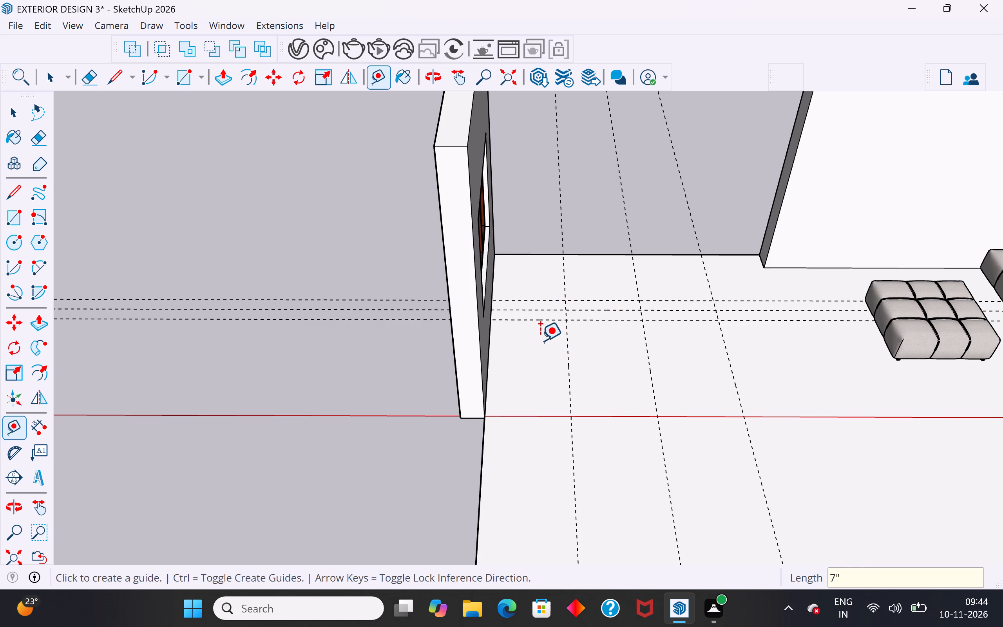
Add two more parallel guide lines toward the red axis, each 7" beyond the previous one.
{"action": "scroll", "coordinate": [540, 341], "scroll_direction": "up", "scroll_amount": 6}
{"action": "middle_click_drag", "start_coordinate": [540, 343], "coordinate": [522, 436]}
{"action": "scroll", "coordinate": [542, 359], "scroll_direction": "up", "scroll_amount": 3}
{"action": "left_click", "coordinate": [549, 317]}
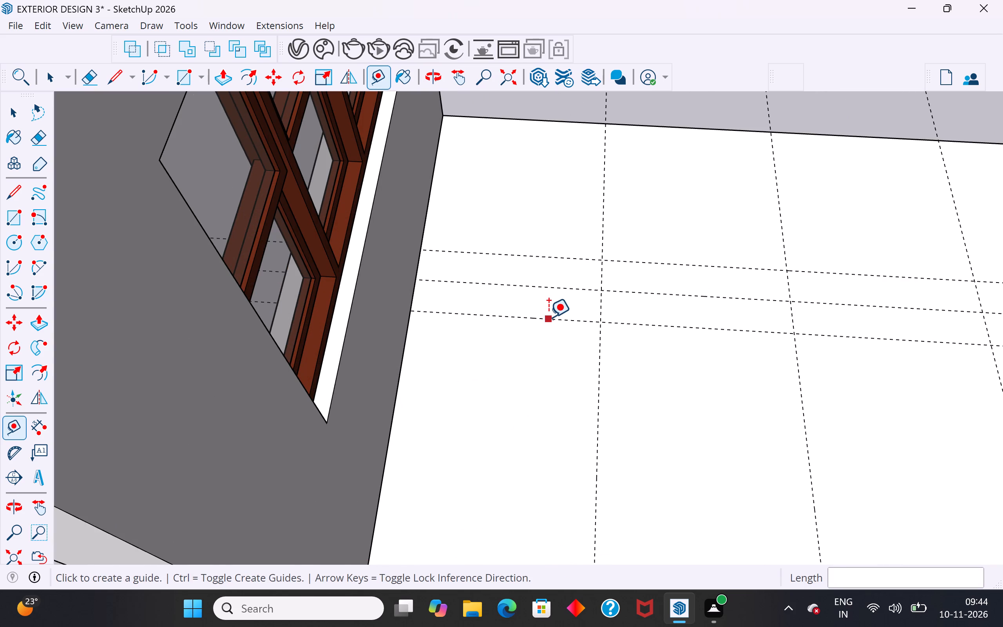
{"action": "type", "text": "7\""}
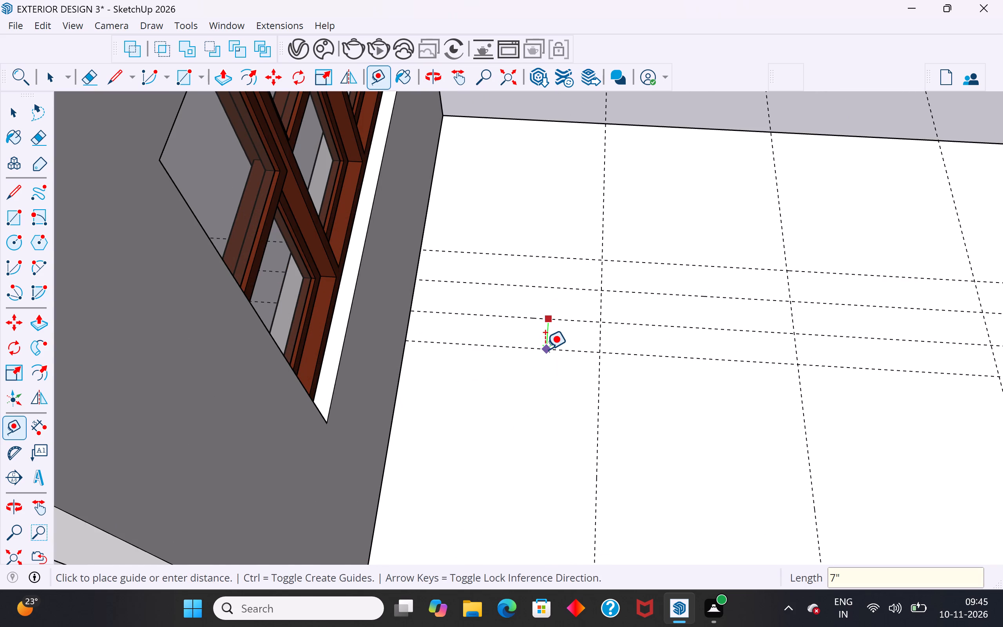
{"action": "key", "text": "Return"}
{"action": "scroll", "coordinate": [615, 270], "scroll_direction": "down", "scroll_amount": 6}
{"action": "scroll", "coordinate": [610, 236], "scroll_direction": "down", "scroll_amount": 3}
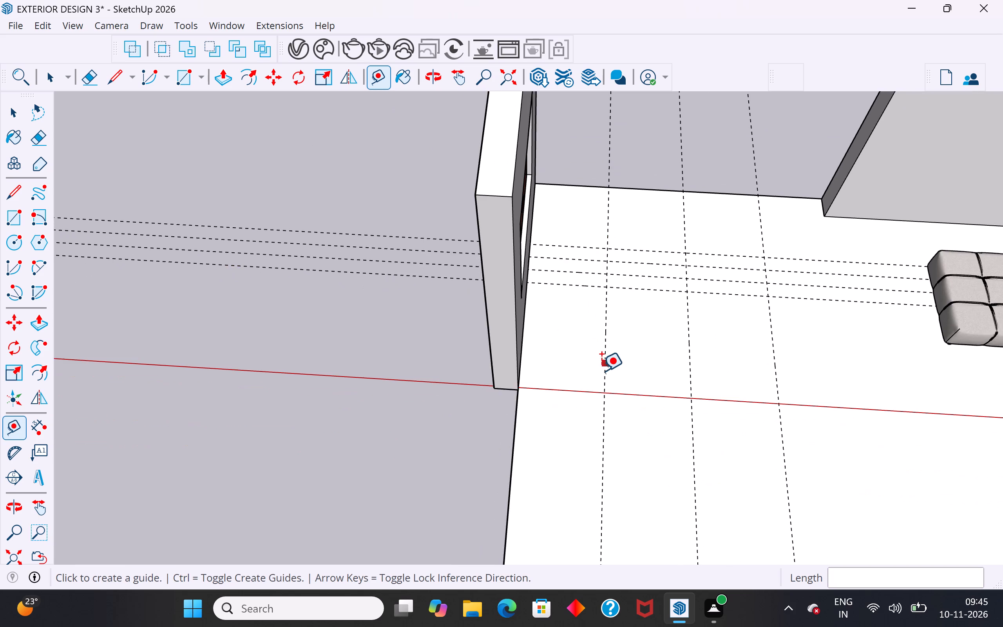
{"action": "scroll", "coordinate": [601, 371], "scroll_direction": "up", "scroll_amount": 4}
{"action": "left_click", "coordinate": [581, 244]}
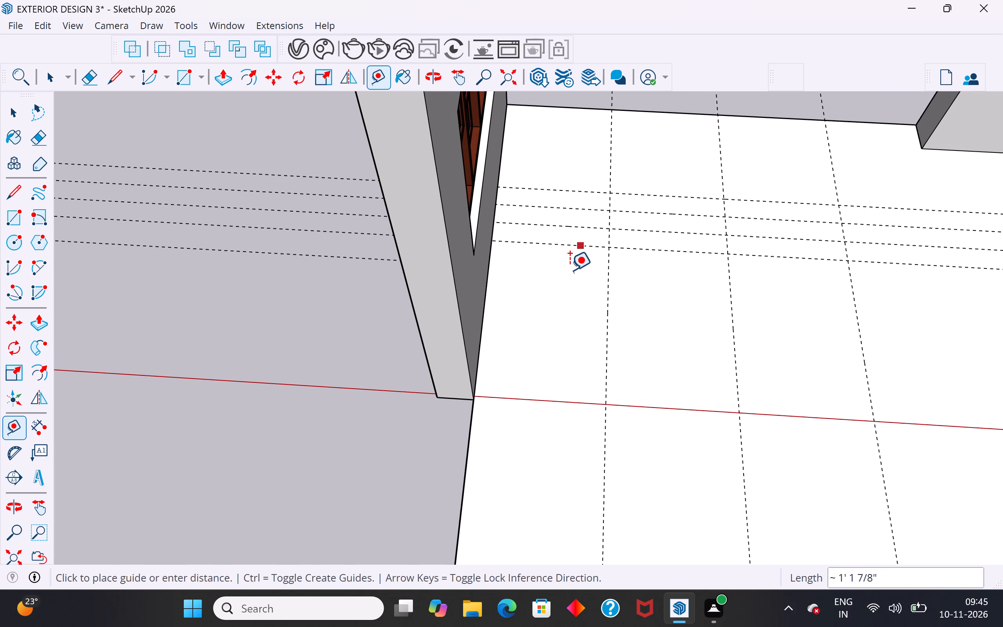
{"action": "middle_click_drag", "start_coordinate": [583, 256], "coordinate": [634, 194]}
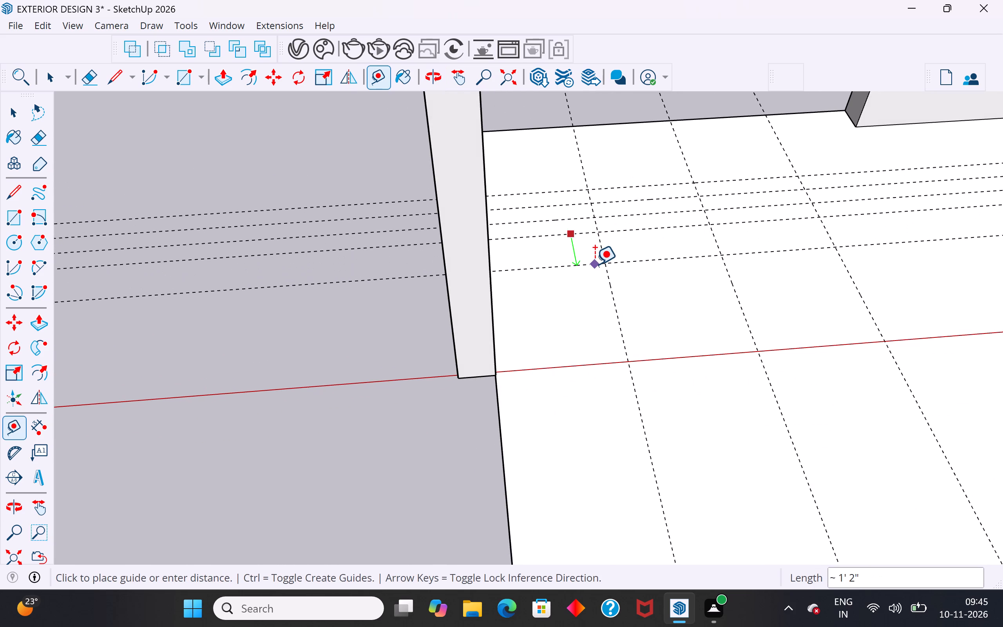
{"action": "type", "text": "7\""}
{"action": "key", "text": "Return"}
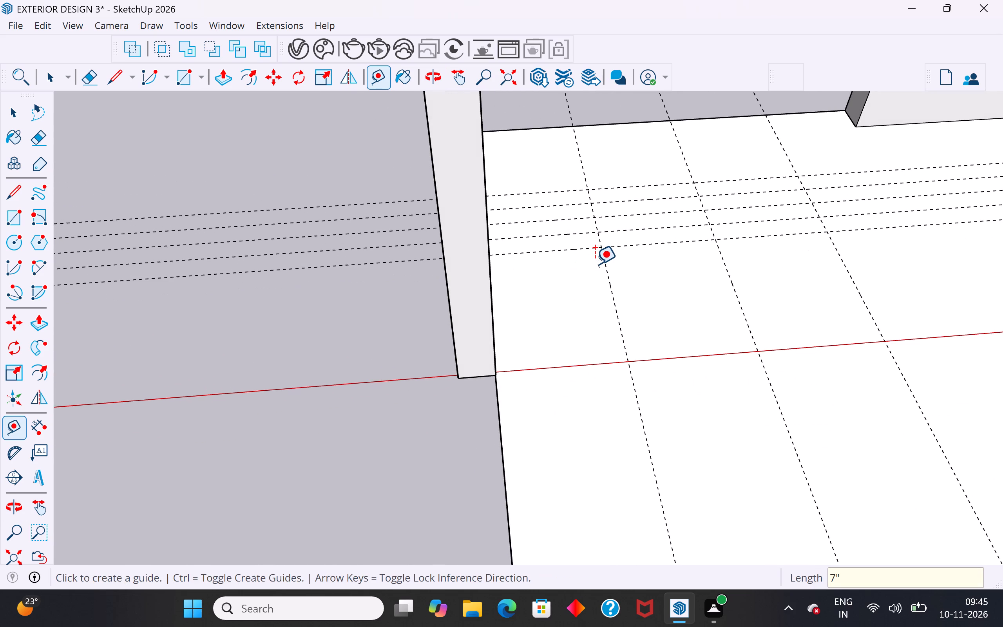
Continue the series toward the red axis with three more parallel guide lines, each offset 7" from the last.
{"action": "scroll", "coordinate": [595, 264], "scroll_direction": "up", "scroll_amount": 3}
{"action": "middle_click_drag", "start_coordinate": [573, 276], "coordinate": [585, 239]}
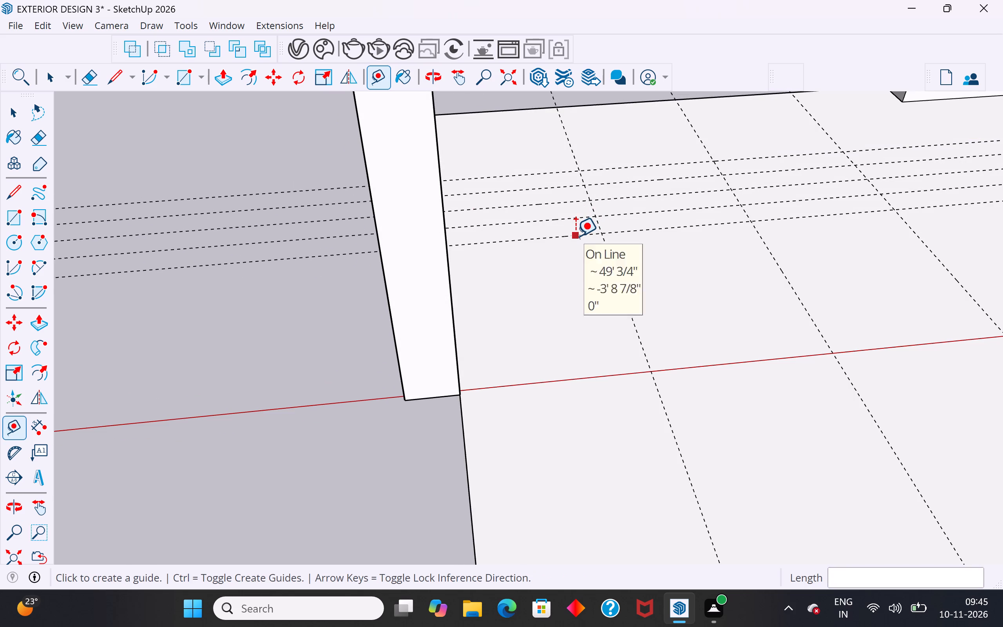
{"action": "left_click", "coordinate": [576, 235]}
{"action": "type", "text": "7\""}
{"action": "key", "text": "Return"}
{"action": "scroll", "coordinate": [578, 263], "scroll_direction": "up", "scroll_amount": 3}
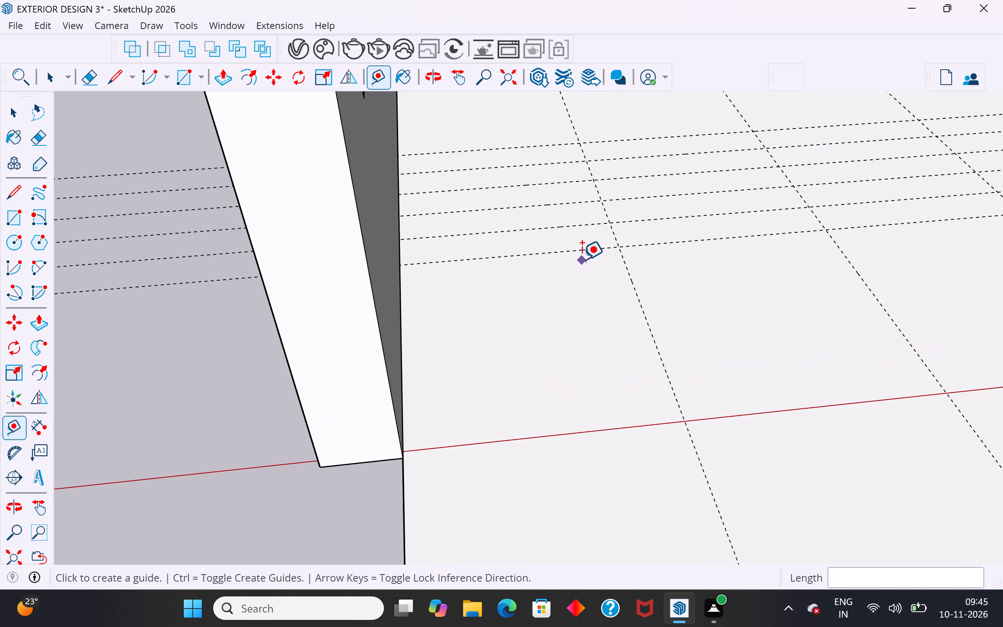
{"action": "left_click", "coordinate": [583, 253]}
{"action": "type", "text": "7\""}
{"action": "key", "text": "Return"}
{"action": "scroll", "coordinate": [590, 279], "scroll_direction": "up", "scroll_amount": 2}
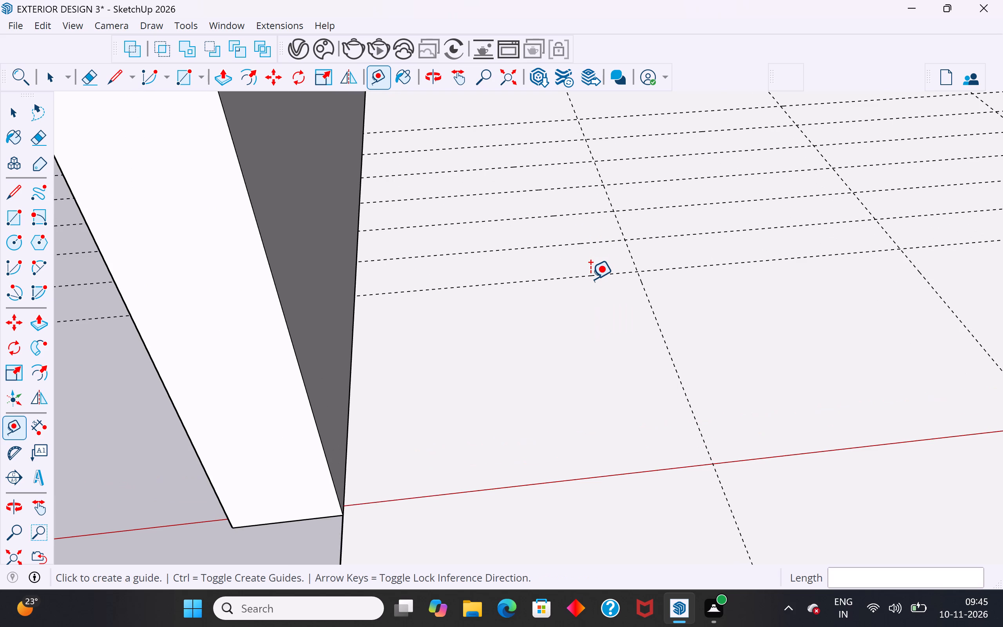
{"action": "left_click", "coordinate": [589, 276]}
{"action": "type", "text": "7\""}
{"action": "key", "text": "Return"}
Add two final guide lines at 7" spacing, ending just short of the red axis, and leave the Tape Measure tool.
{"action": "scroll", "coordinate": [590, 250], "scroll_direction": "down", "scroll_amount": 3}
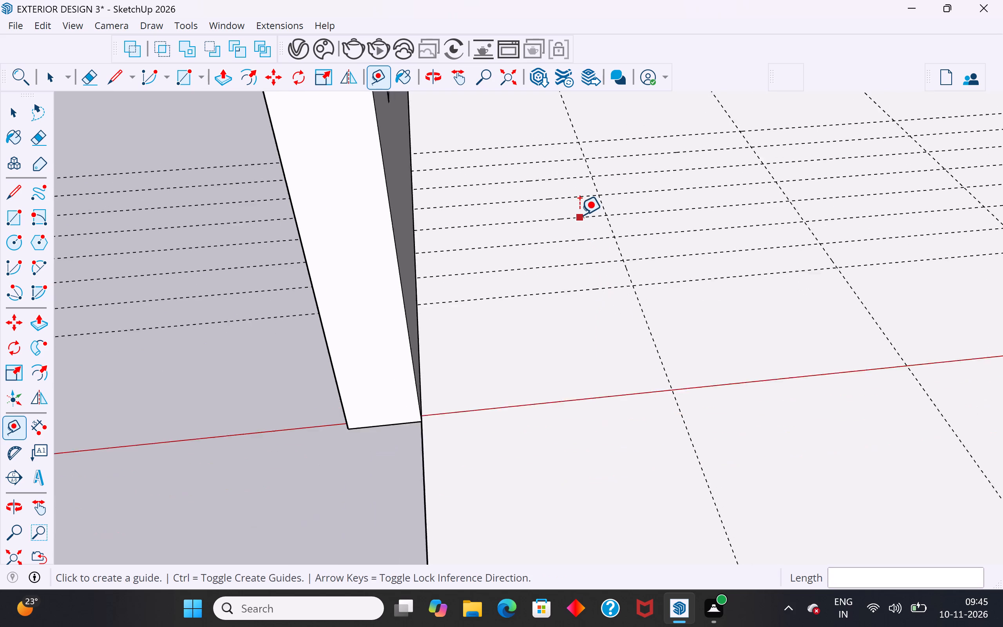
{"action": "scroll", "coordinate": [579, 215], "scroll_direction": "down", "scroll_amount": 6}
{"action": "middle_click_drag", "start_coordinate": [565, 304], "coordinate": [571, 241]}
{"action": "scroll", "coordinate": [571, 241], "scroll_direction": "up", "scroll_amount": 4}
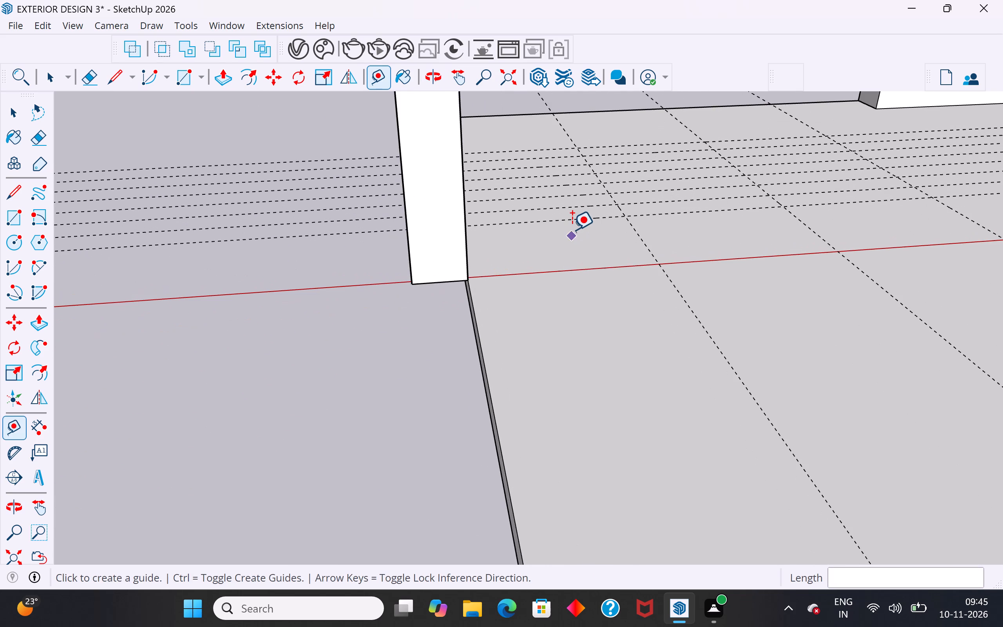
{"action": "left_click", "coordinate": [575, 220]}
{"action": "type", "text": "7\""}
{"action": "key", "text": "Return"}
{"action": "scroll", "coordinate": [581, 236], "scroll_direction": "up", "scroll_amount": 4}
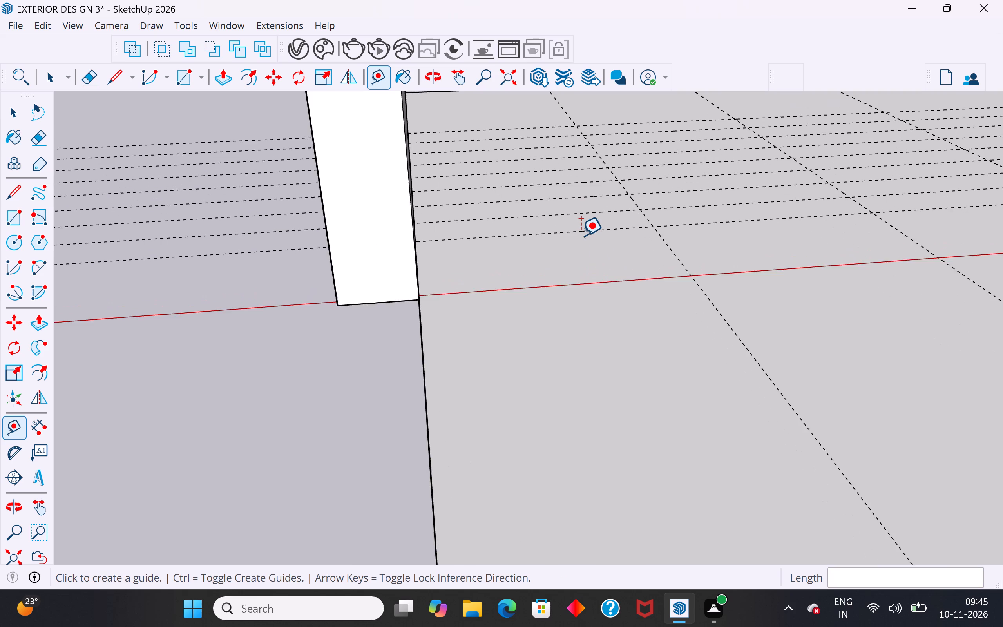
{"action": "left_click", "coordinate": [595, 232]}
{"action": "type", "text": "7\""}
{"action": "key", "text": "Return"}
{"action": "scroll", "coordinate": [604, 250], "scroll_direction": "down", "scroll_amount": 6}
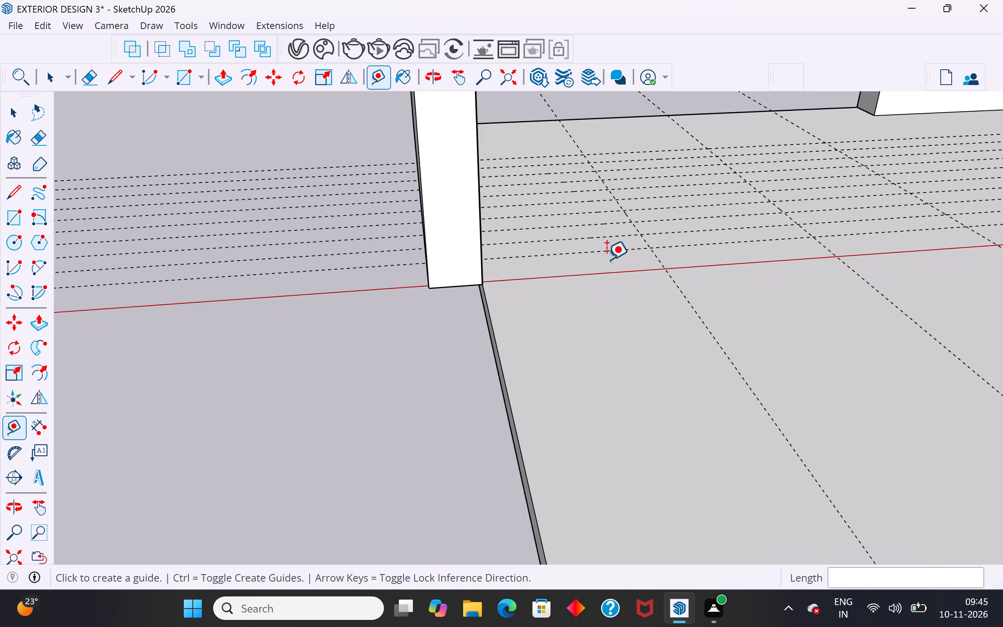
{"action": "middle_click_drag", "start_coordinate": [617, 280], "coordinate": [530, 399]}
{"action": "left_click", "coordinate": [15, 114]}
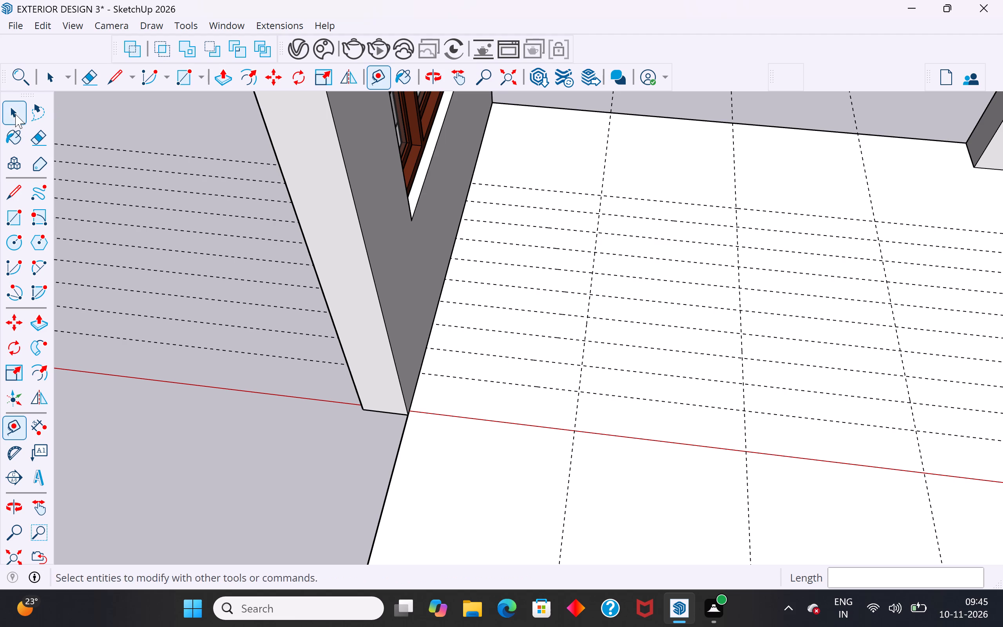
{"action": "left_click", "coordinate": [125, 114]}
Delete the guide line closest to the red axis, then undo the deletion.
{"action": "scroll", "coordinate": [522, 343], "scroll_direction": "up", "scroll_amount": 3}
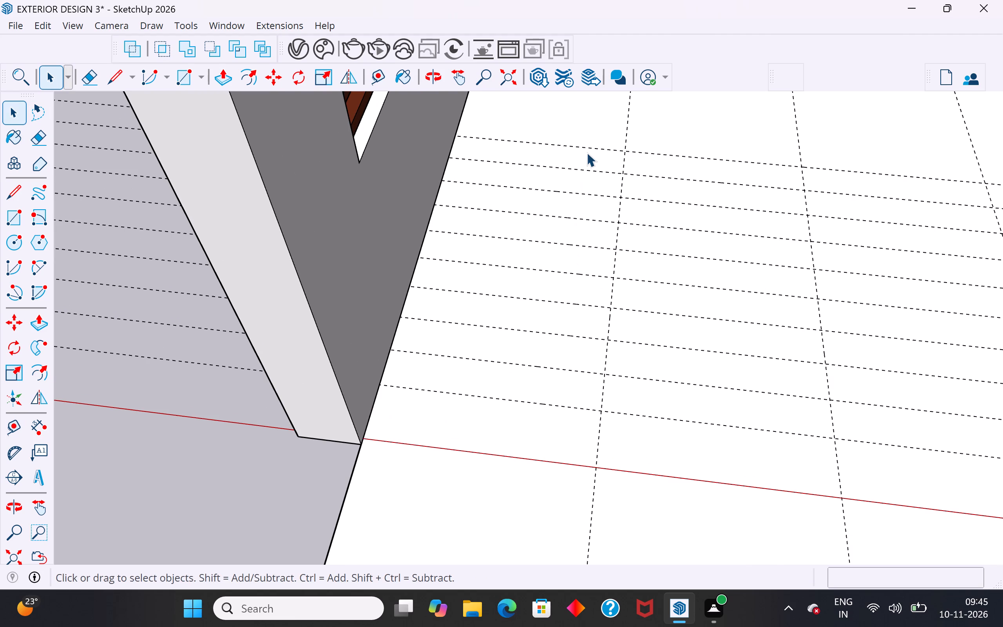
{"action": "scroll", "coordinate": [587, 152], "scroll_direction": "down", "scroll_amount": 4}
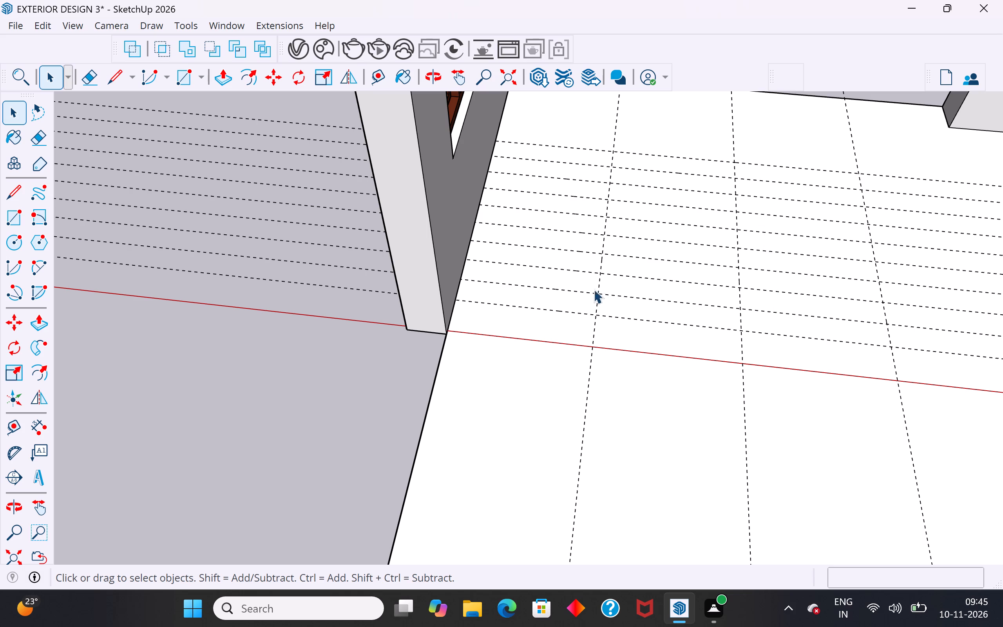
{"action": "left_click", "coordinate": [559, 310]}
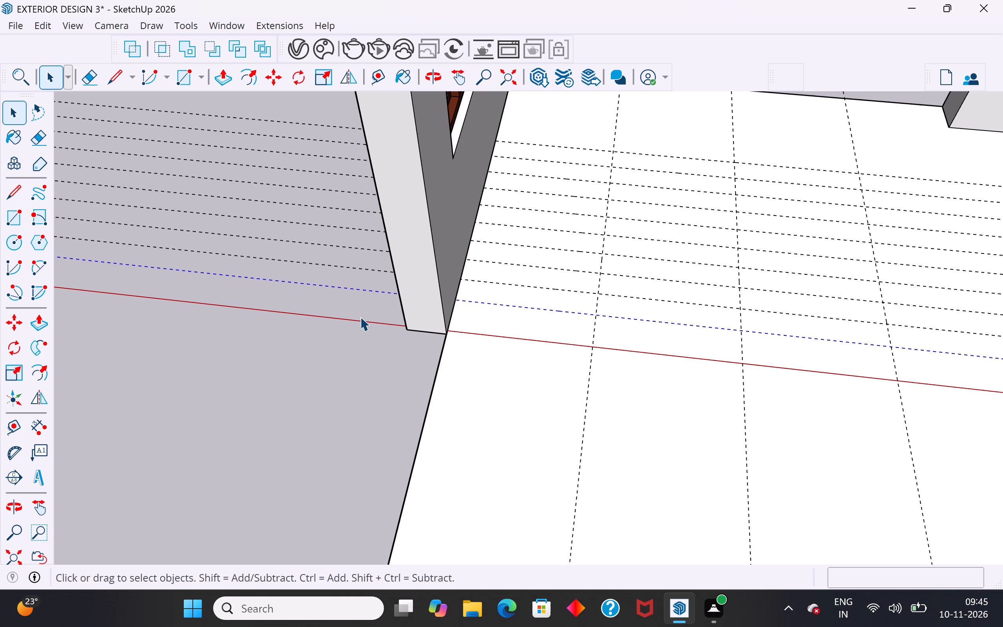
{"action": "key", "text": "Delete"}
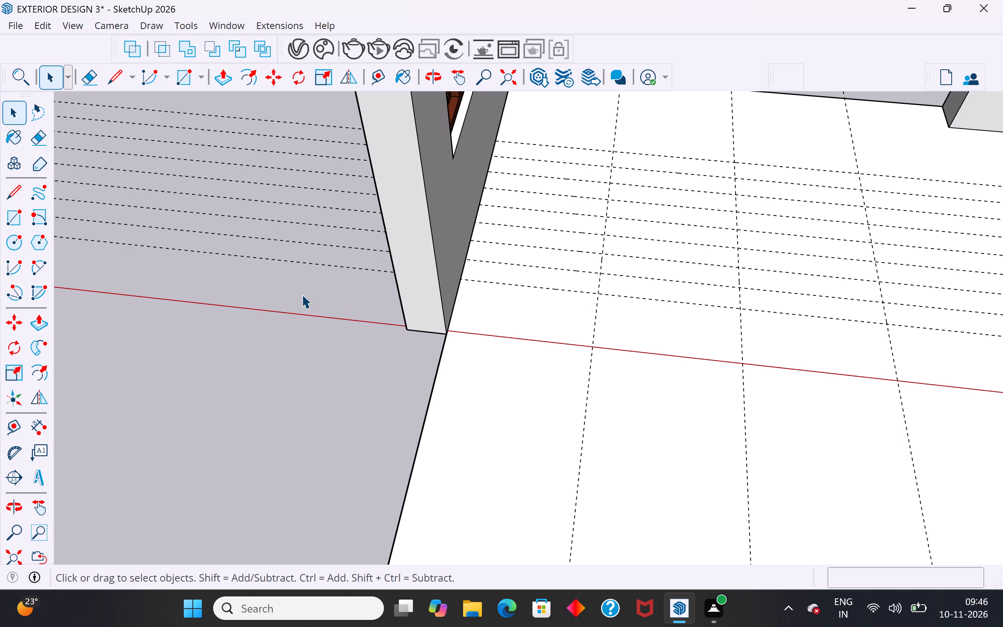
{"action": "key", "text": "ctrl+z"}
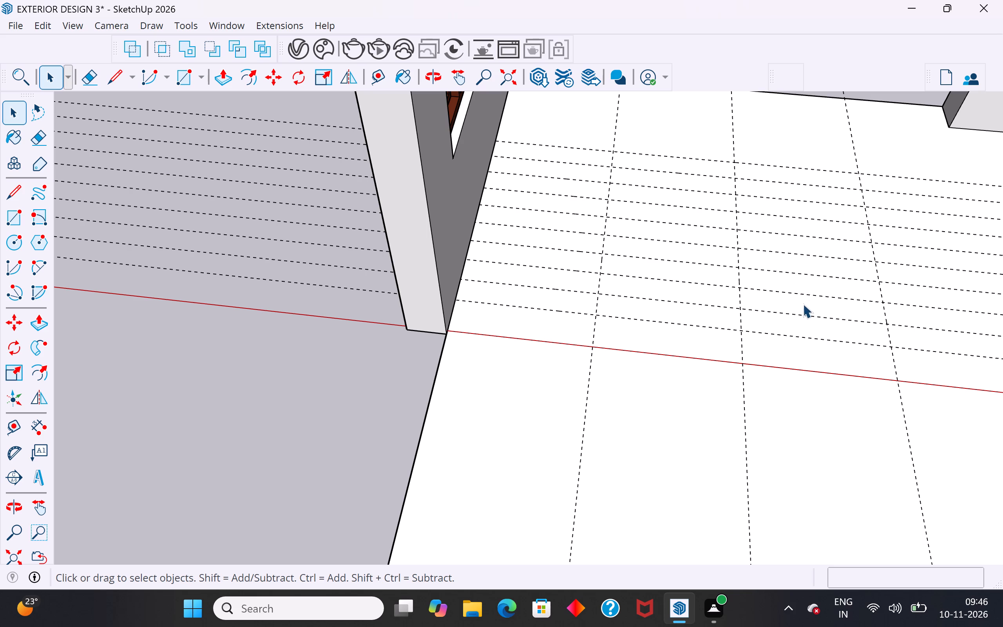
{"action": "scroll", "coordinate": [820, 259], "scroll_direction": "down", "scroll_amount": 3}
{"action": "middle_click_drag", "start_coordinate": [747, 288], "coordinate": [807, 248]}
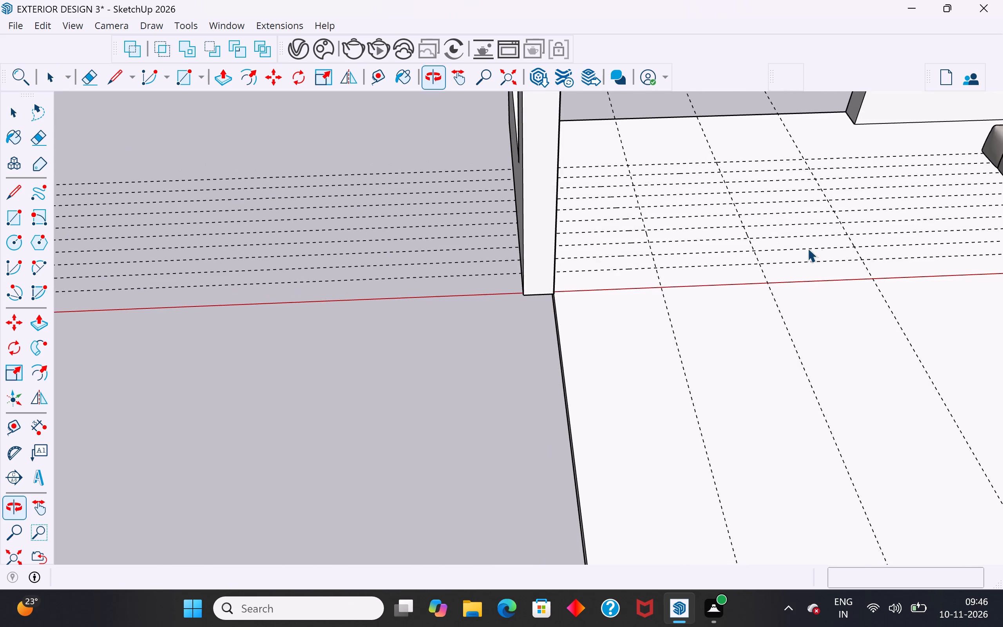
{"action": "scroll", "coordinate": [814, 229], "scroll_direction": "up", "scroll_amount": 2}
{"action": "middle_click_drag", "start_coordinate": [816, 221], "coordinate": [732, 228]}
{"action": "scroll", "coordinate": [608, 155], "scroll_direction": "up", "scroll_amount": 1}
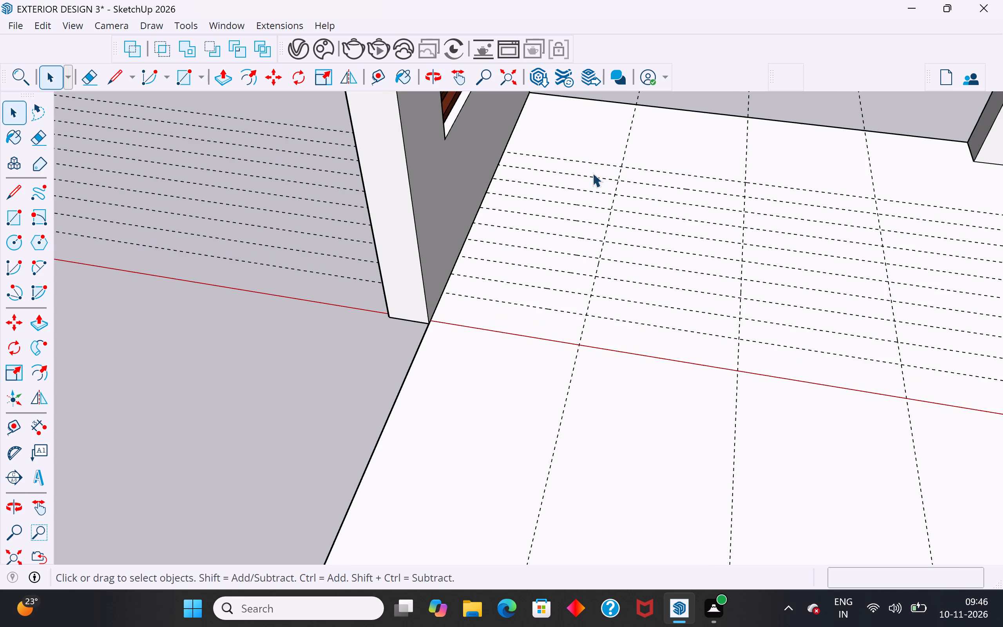
Draw a 3' by 7" rectangle on the floor against the windowed wall, between the two 7" guides nearest the red axis.
{"action": "middle_click_drag", "start_coordinate": [603, 204], "coordinate": [637, 219]}
{"action": "scroll", "coordinate": [559, 224], "scroll_direction": "up", "scroll_amount": 3}
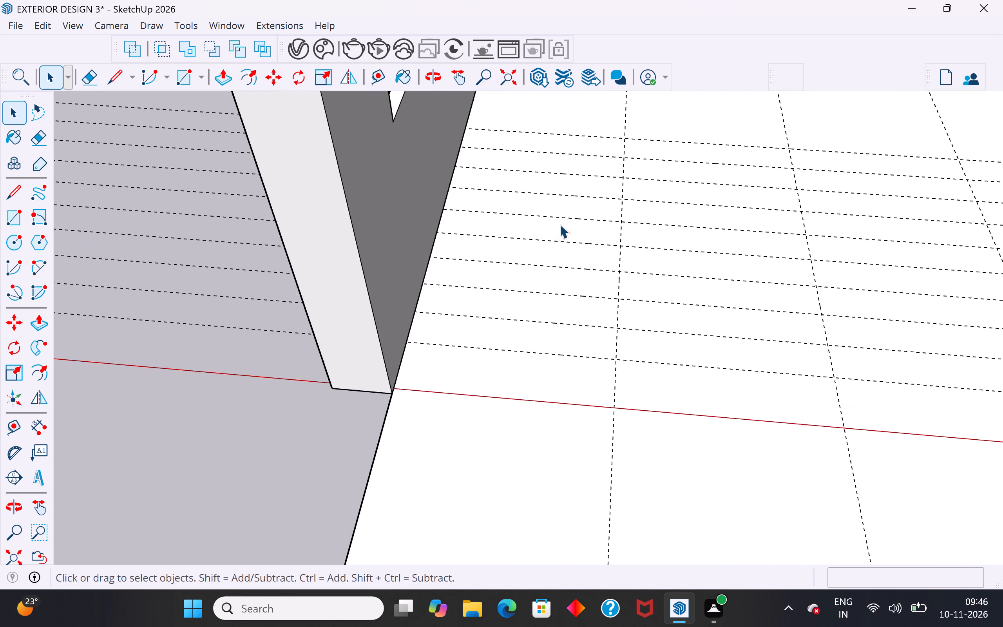
{"action": "middle_click_drag", "start_coordinate": [559, 224], "coordinate": [558, 200]}
{"action": "middle_click_drag", "start_coordinate": [514, 377], "coordinate": [501, 353]}
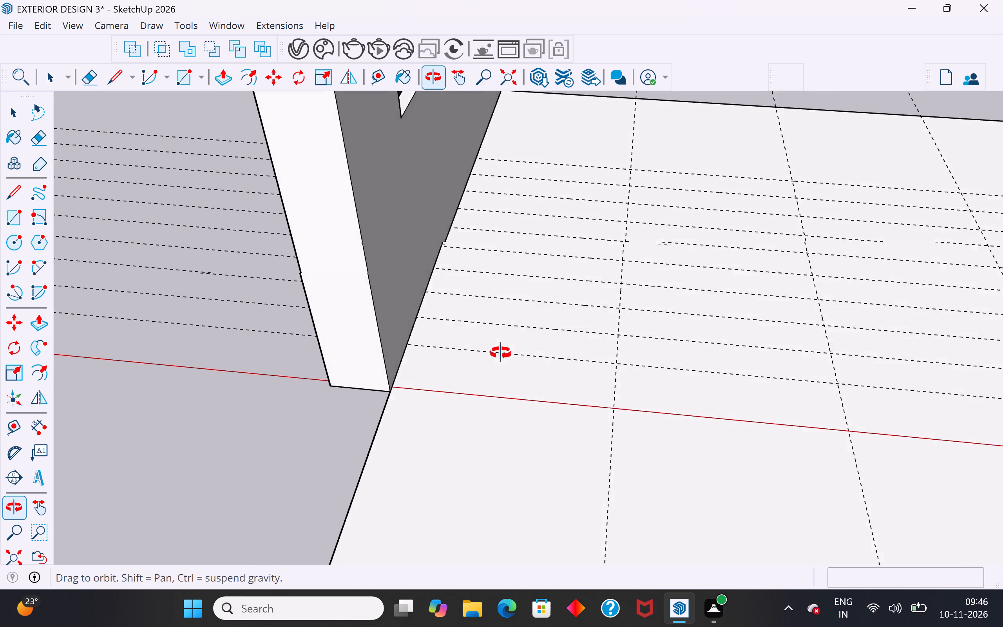
{"action": "middle_click_drag", "start_coordinate": [501, 353], "coordinate": [513, 301]}
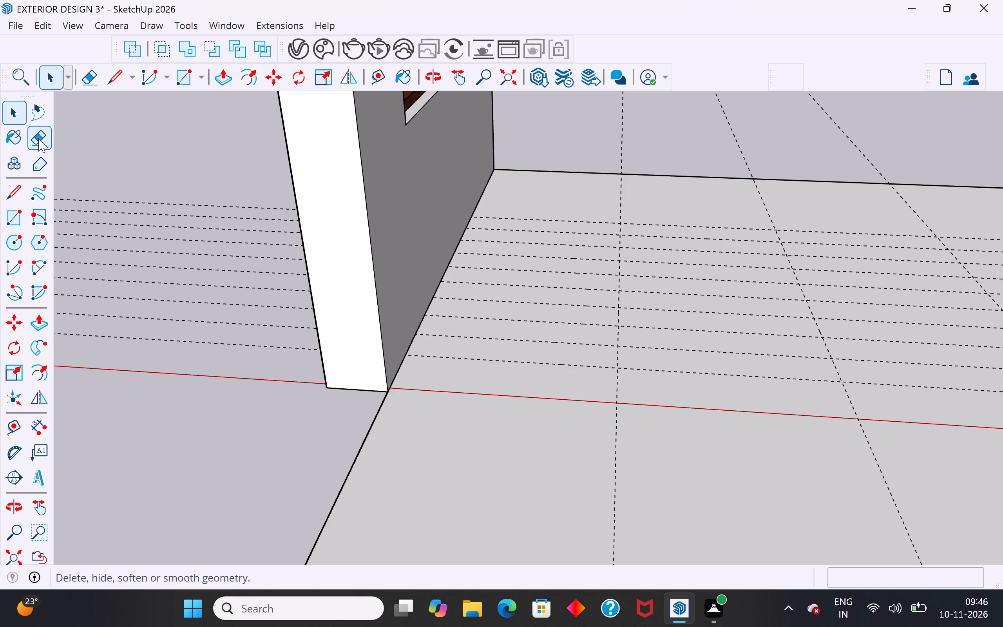
{"action": "left_click", "coordinate": [11, 223]}
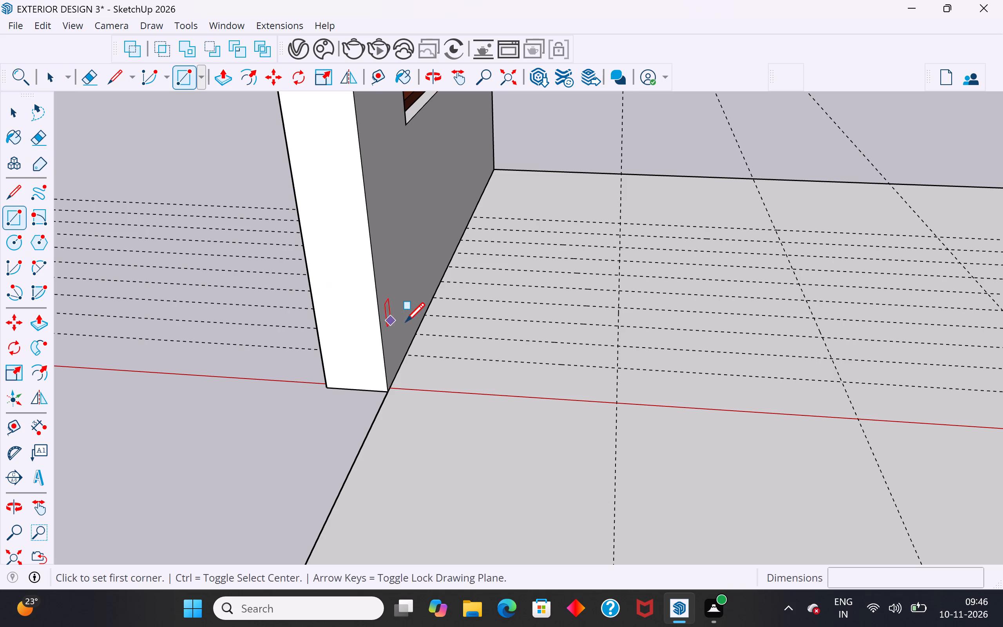
{"action": "scroll", "coordinate": [410, 319], "scroll_direction": "up", "scroll_amount": 4}
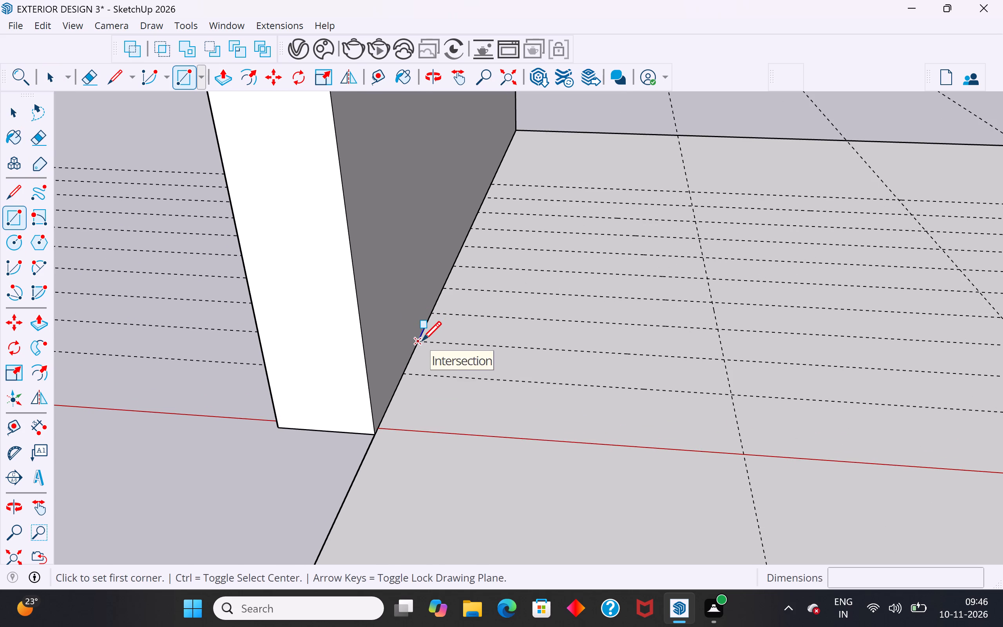
{"action": "left_click", "coordinate": [422, 342]}
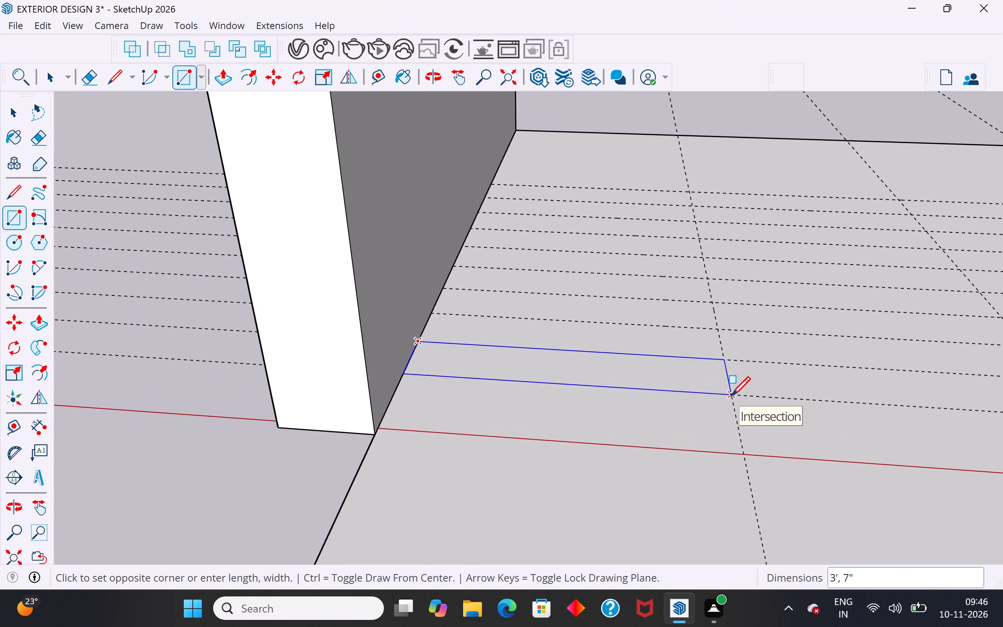
{"action": "left_click", "coordinate": [731, 398]}
{"action": "left_click", "coordinate": [13, 111]}
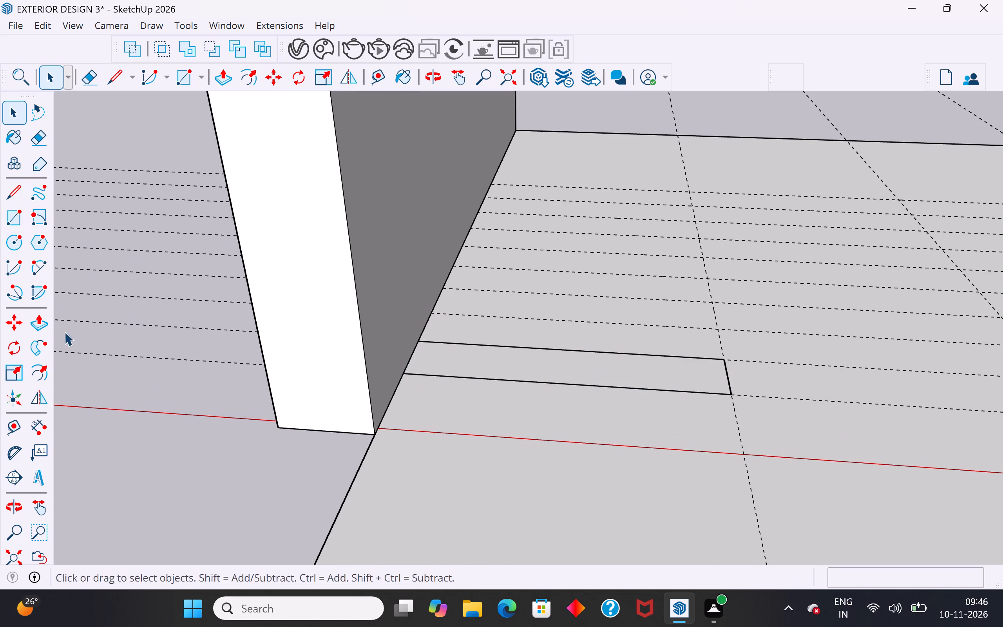
Push/Pull the floor rectangle up 6" to form the first stair block.
{"action": "left_click", "coordinate": [41, 325]}
{"action": "left_click", "coordinate": [504, 370]}
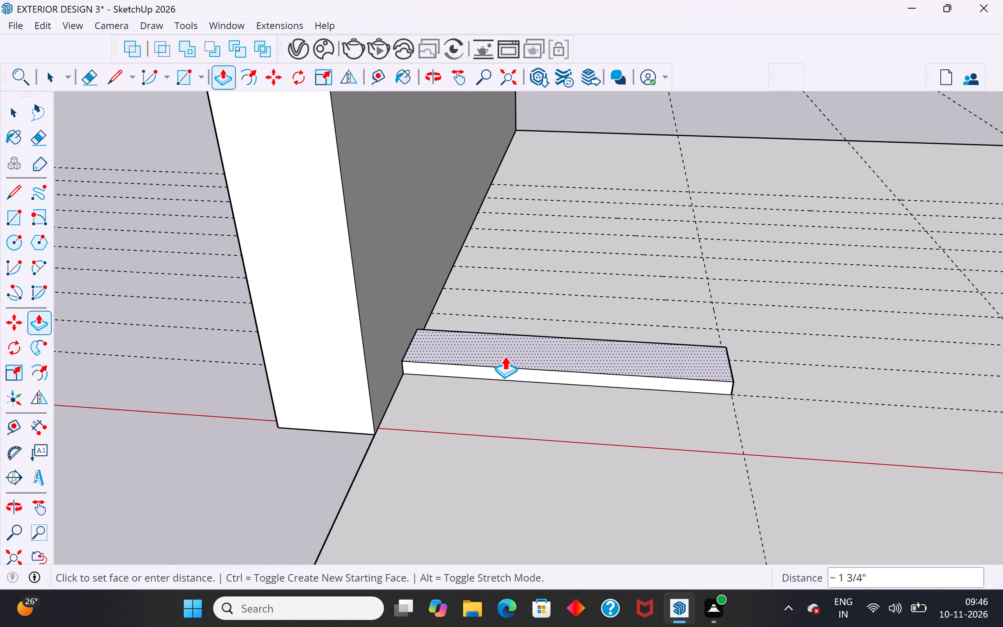
{"action": "type", "text": "6\""}
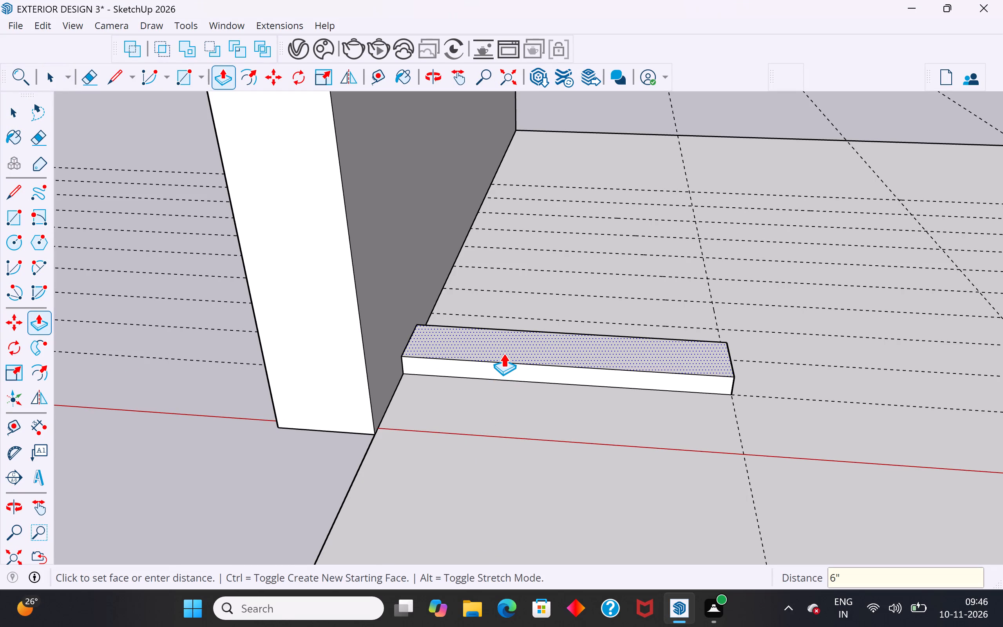
{"action": "key", "text": "Return"}
{"action": "left_click", "coordinate": [14, 115]}
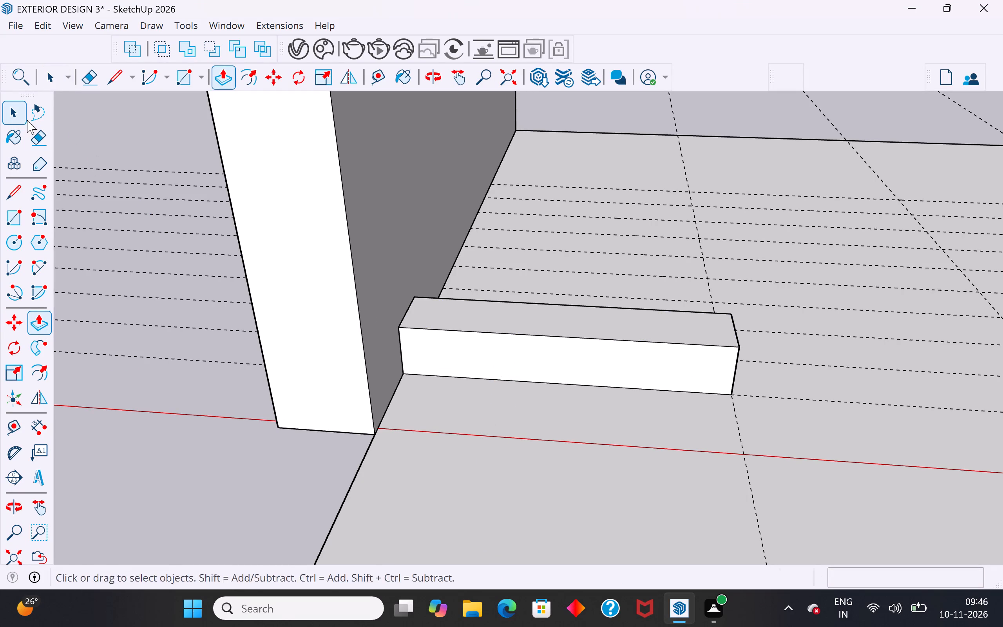
Select the whole stair block and make it a group.
{"action": "left_click", "coordinate": [88, 129]}
{"action": "triple_click", "coordinate": [528, 321]}
{"action": "right_click", "coordinate": [528, 321]}
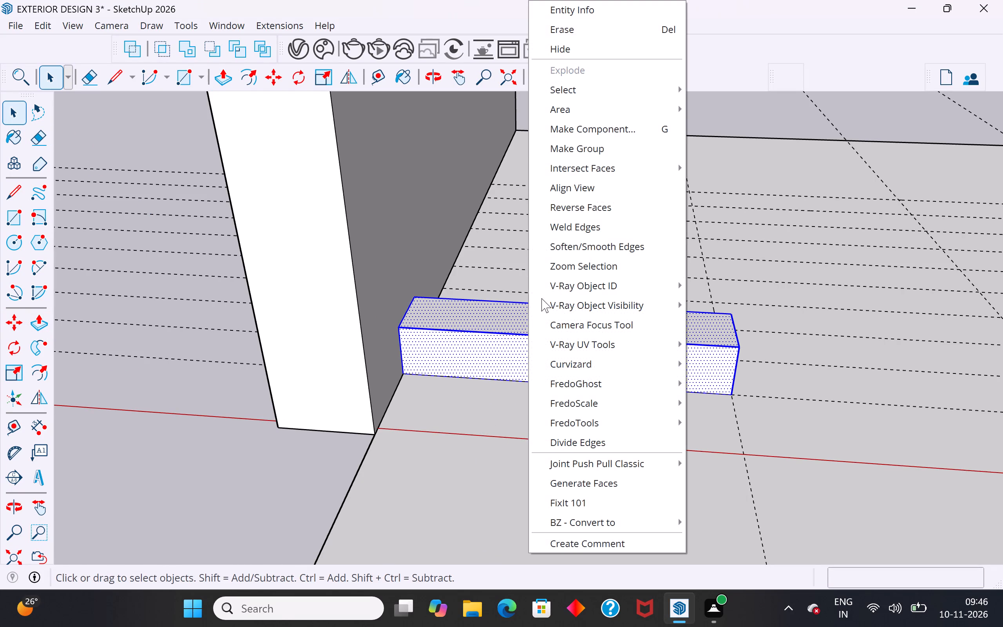
{"action": "left_click", "coordinate": [590, 148]}
Copy the grouped stair block from its lower front corner to its upper back corner as the second step.
{"action": "middle_click_drag", "start_coordinate": [590, 341], "coordinate": [505, 285]}
{"action": "middle_click_drag", "start_coordinate": [716, 343], "coordinate": [709, 338]}
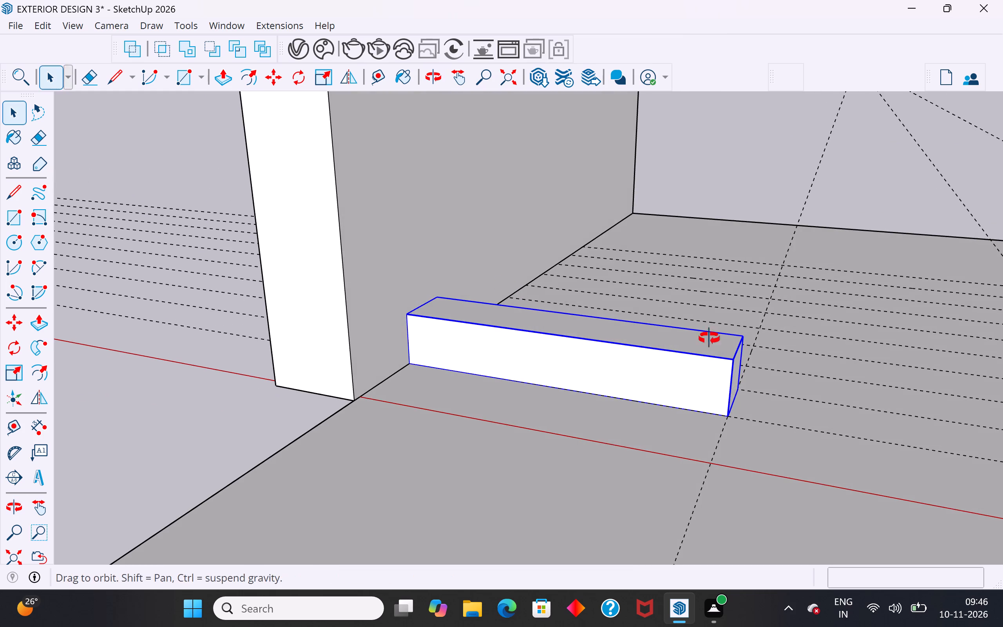
{"action": "middle_click_drag", "start_coordinate": [709, 338], "coordinate": [532, 304]}
{"action": "scroll", "coordinate": [532, 304], "scroll_direction": "up", "scroll_amount": 1}
{"action": "key", "text": "m"}
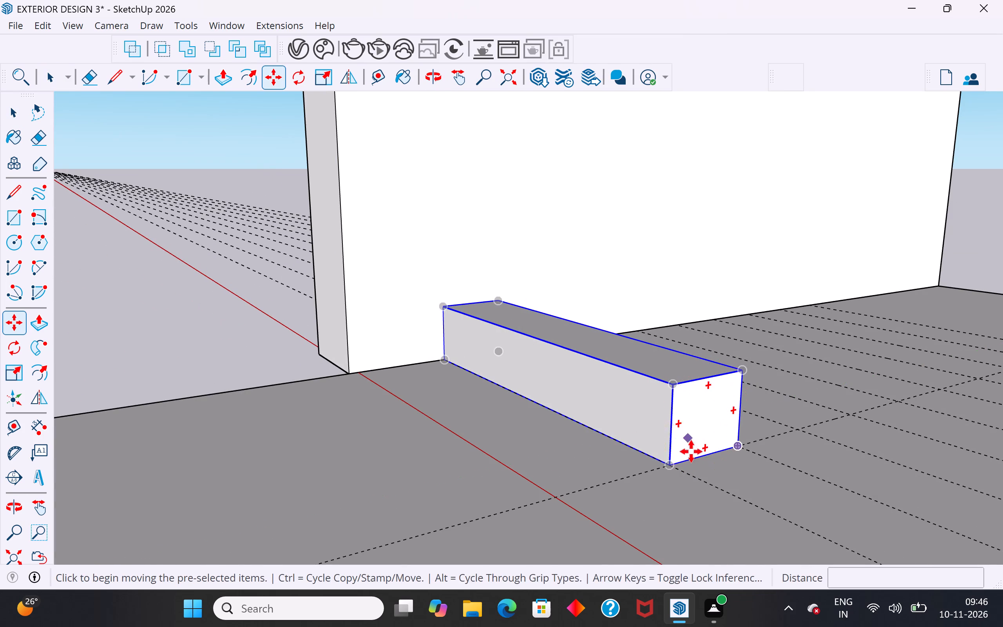
{"action": "left_click", "coordinate": [673, 463], "text": "ctrl"}
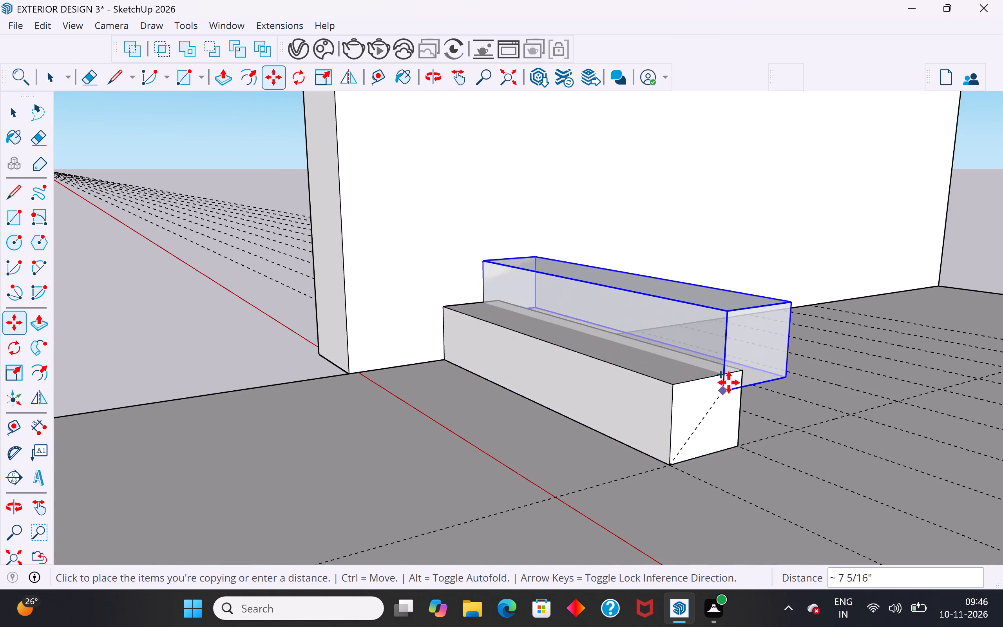
{"action": "left_click", "coordinate": [739, 370]}
Add three more stair copies in the same way, each about 9 1/4" diagonally up and back from the previous one.
{"action": "middle_click_drag", "start_coordinate": [806, 386], "coordinate": [703, 288]}
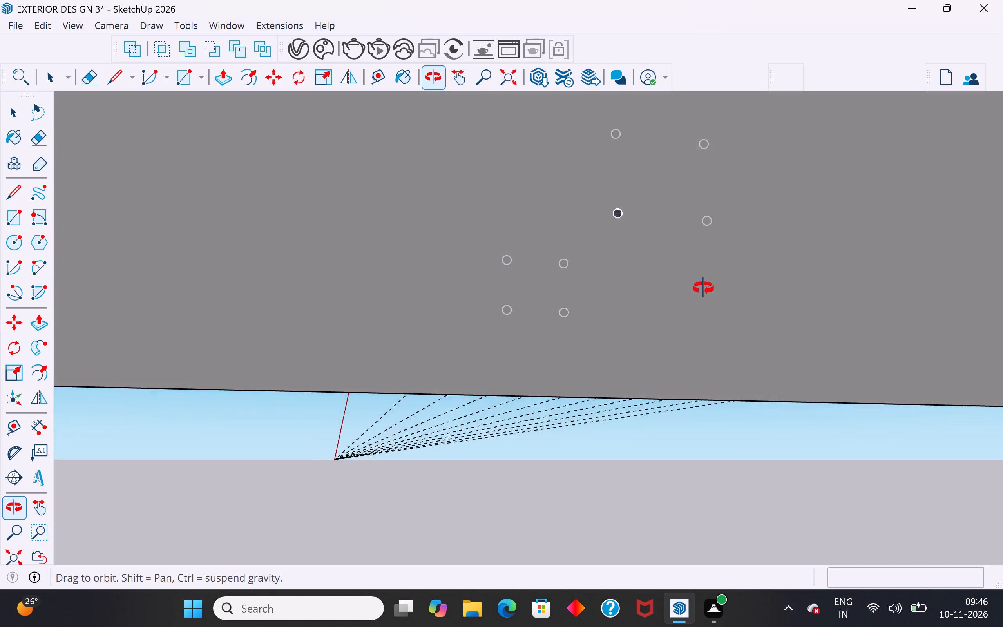
{"action": "middle_click_drag", "start_coordinate": [703, 288], "coordinate": [606, 331]}
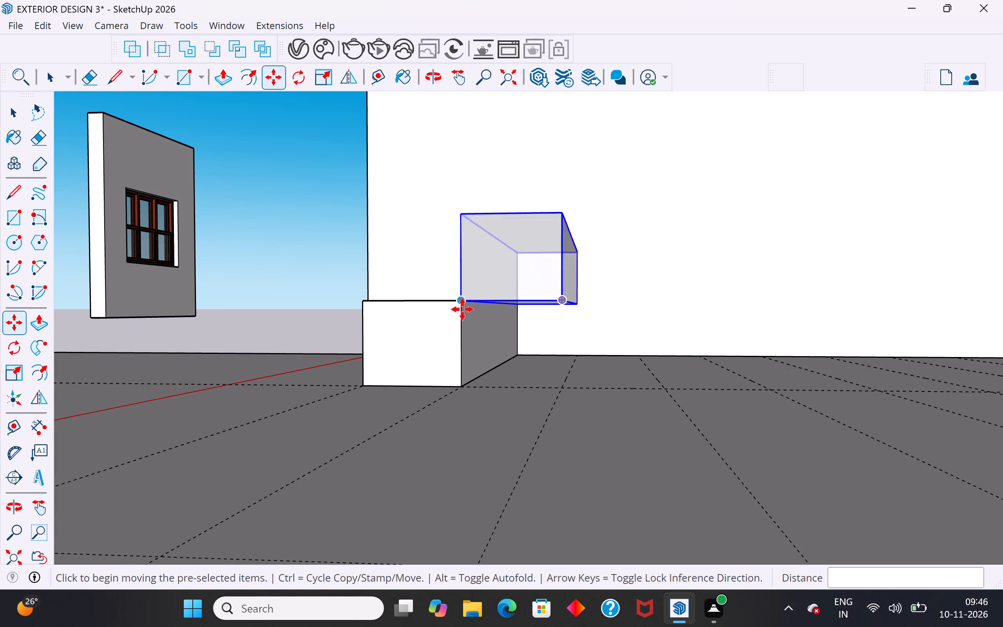
{"action": "middle_click_drag", "start_coordinate": [498, 358], "coordinate": [612, 484]}
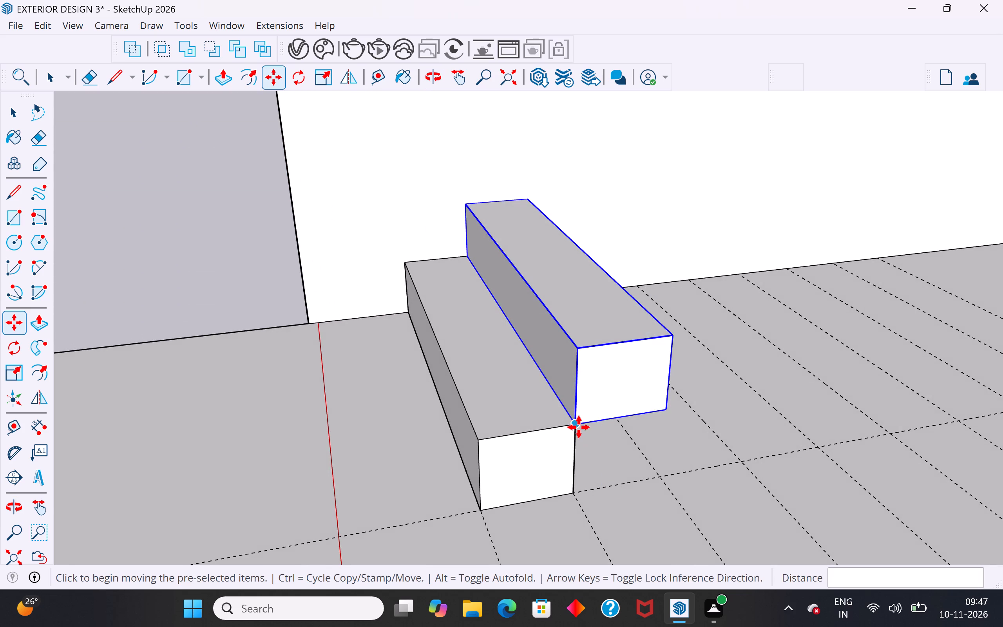
{"action": "key", "text": "m"}
{"action": "left_click", "coordinate": [579, 427]}
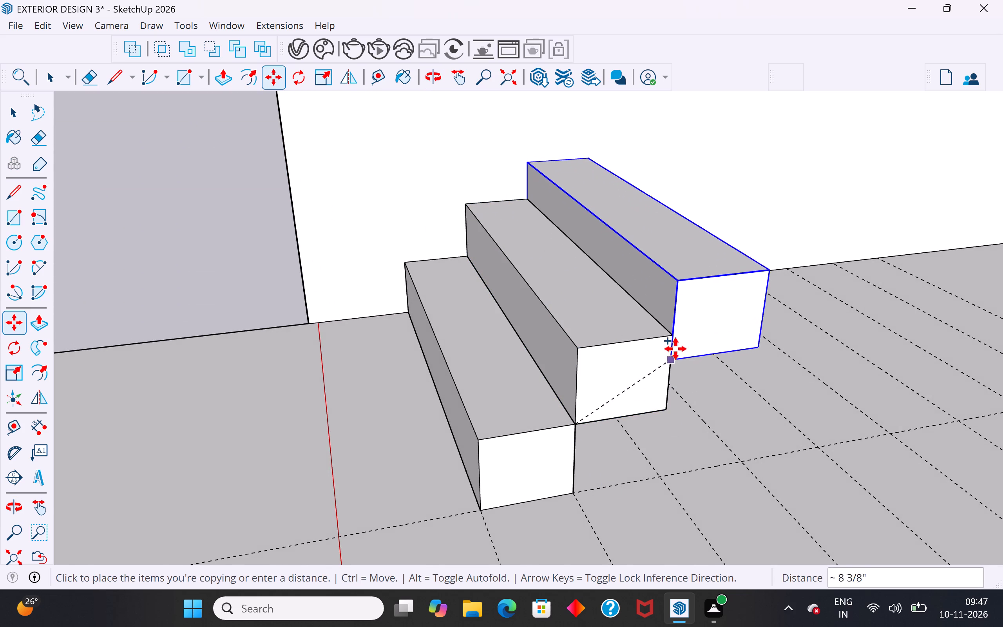
{"action": "left_click", "coordinate": [677, 339]}
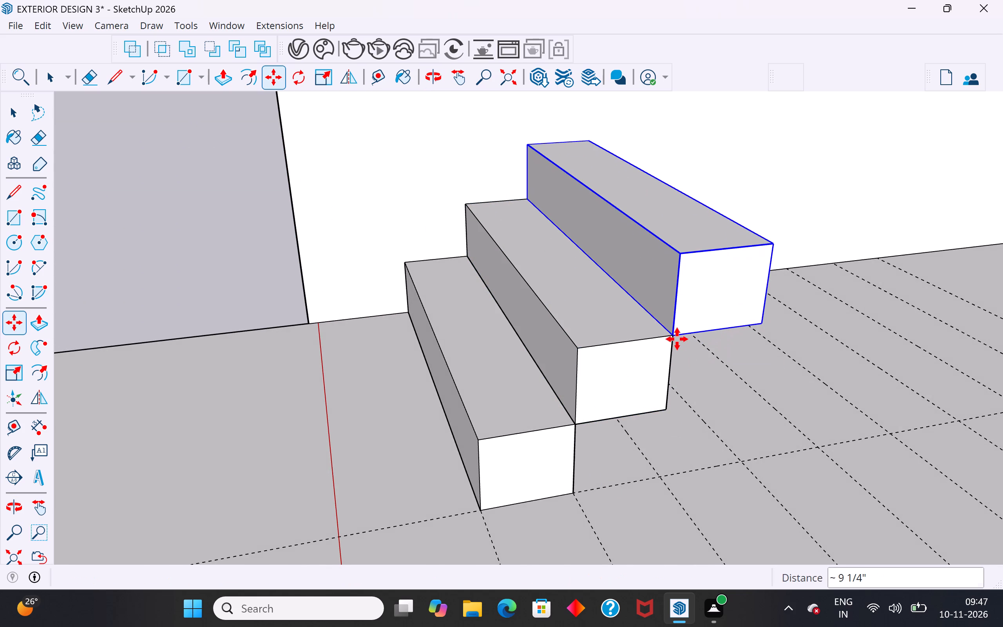
{"action": "key", "text": "m"}
{"action": "left_click", "coordinate": [677, 339], "text": "ctrl"}
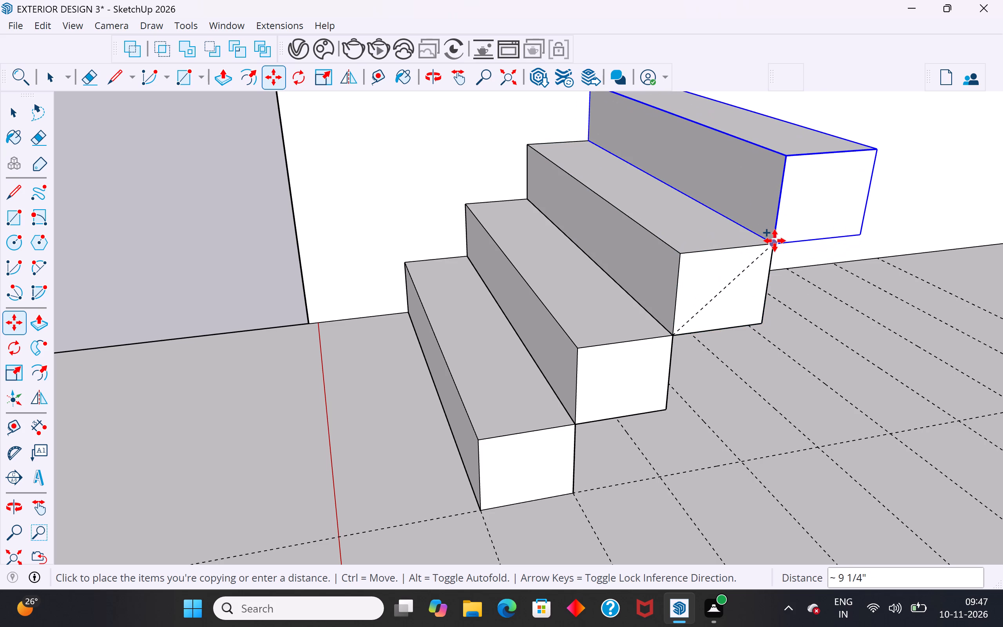
{"action": "left_click", "coordinate": [775, 240]}
{"action": "key", "text": "m"}
{"action": "left_click", "coordinate": [775, 240]}
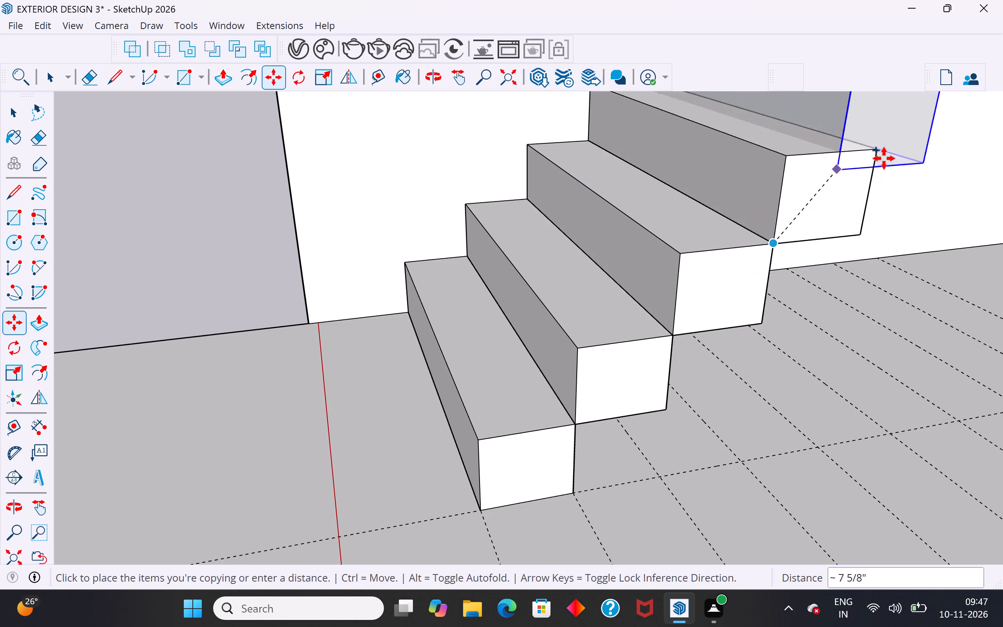
{"action": "left_click", "coordinate": [875, 146]}
Continue the flight with two more stair copies, each set on the previous block's upper back corner.
{"action": "scroll", "coordinate": [602, 373], "scroll_direction": "down", "scroll_amount": 9}
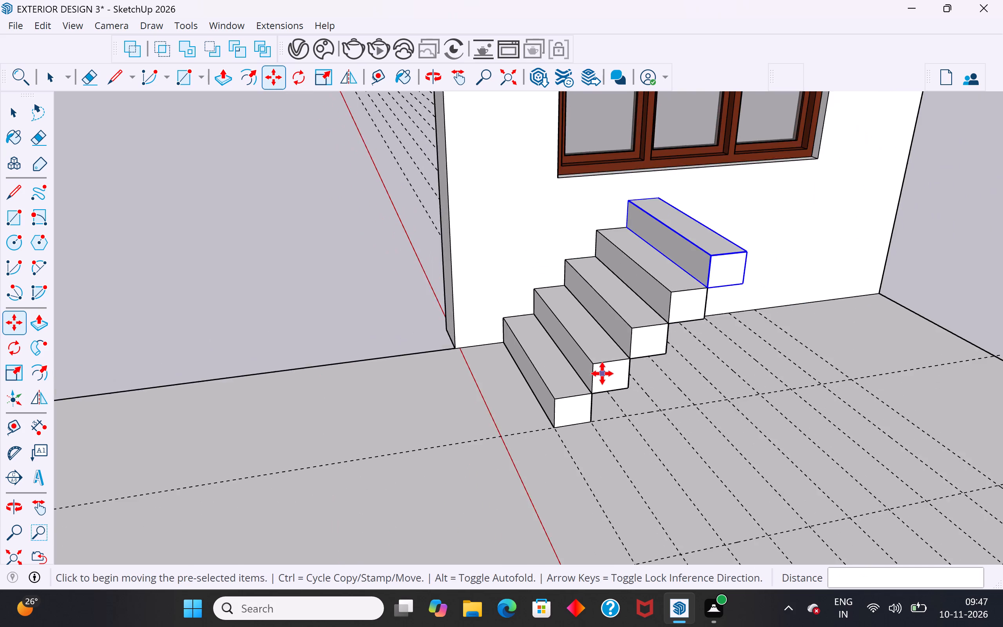
{"action": "scroll", "coordinate": [602, 373], "scroll_direction": "down", "scroll_amount": 2}
{"action": "middle_click_drag", "start_coordinate": [609, 374], "coordinate": [585, 408]}
{"action": "scroll", "coordinate": [712, 278], "scroll_direction": "up", "scroll_amount": 4}
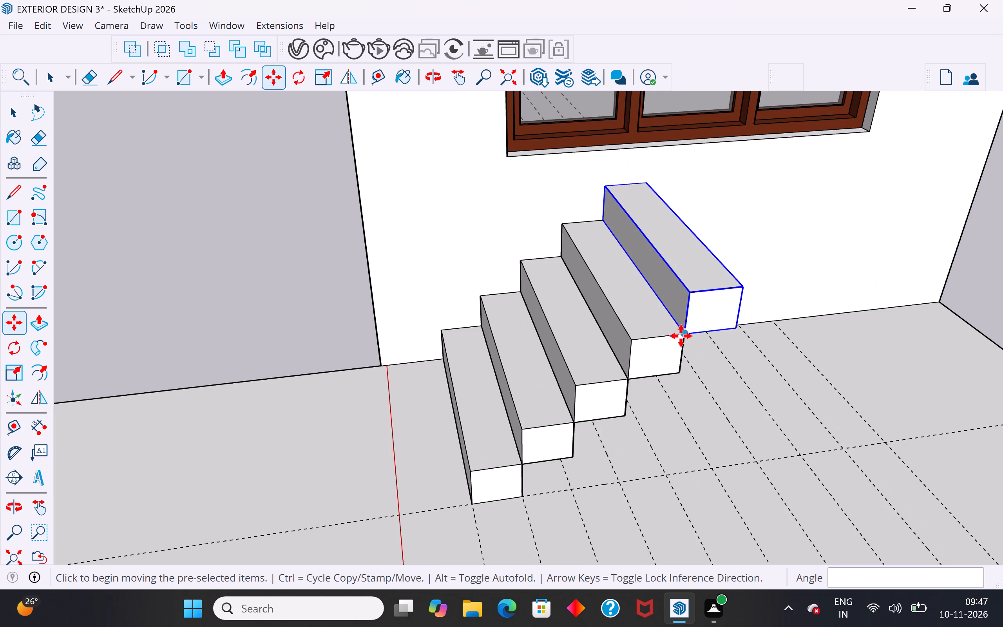
{"action": "left_click", "coordinate": [683, 338]}
{"action": "key", "text": "m"}
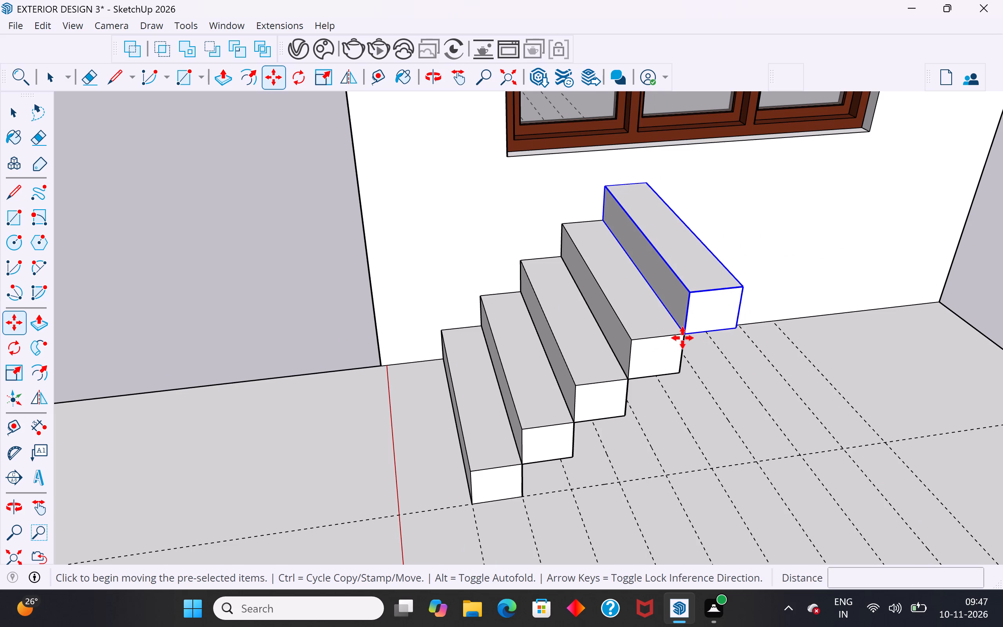
{"action": "left_click", "coordinate": [683, 338], "text": "ctrl"}
{"action": "left_click", "coordinate": [744, 286]}
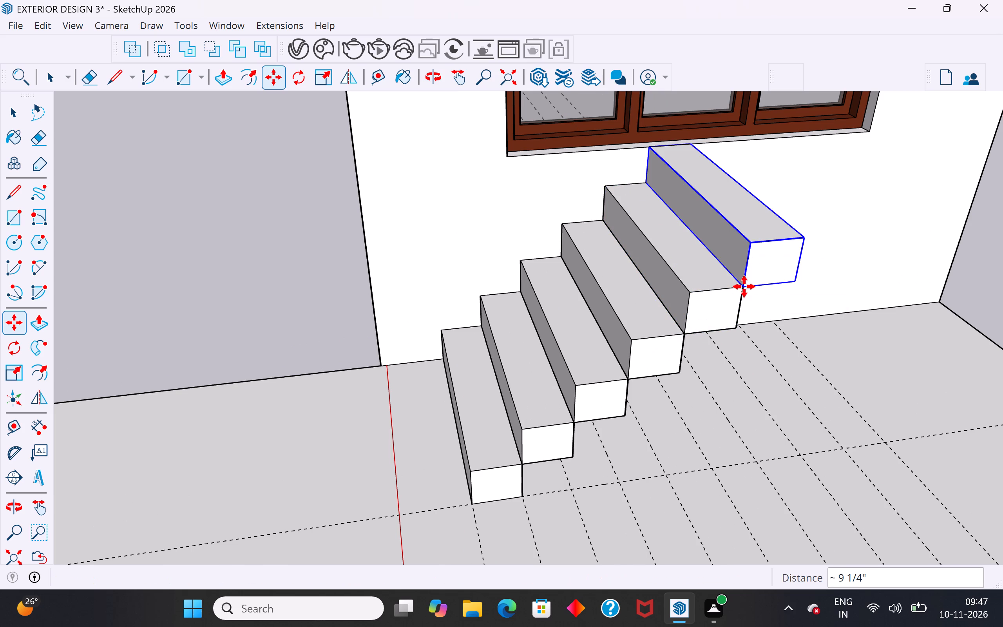
{"action": "key", "text": "m"}
{"action": "left_click", "coordinate": [744, 286], "text": "ctrl"}
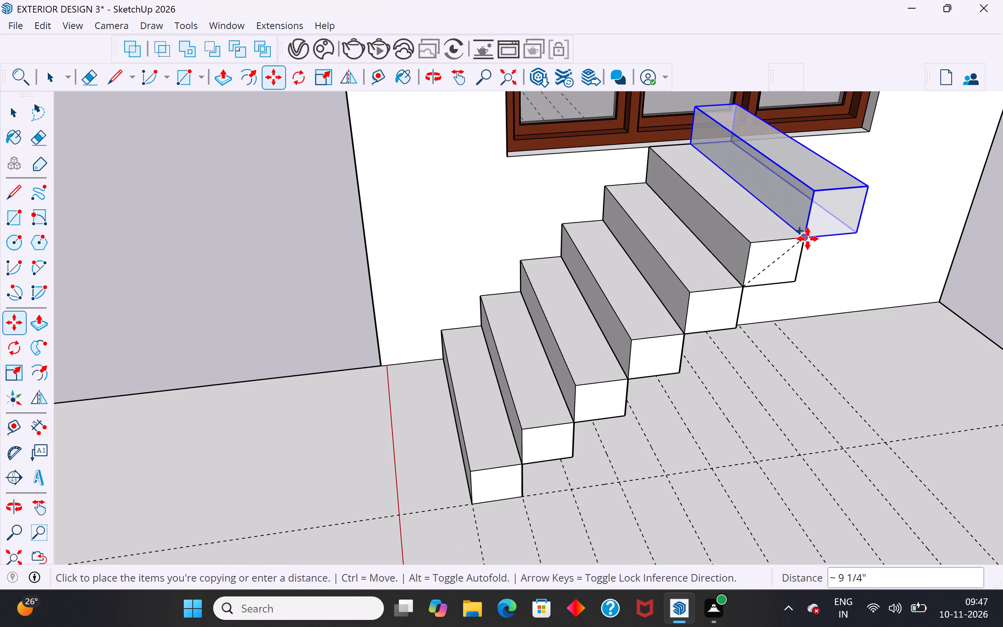
{"action": "left_click", "coordinate": [807, 239]}
Copy the top stair block up two more times at the same diagonal offset, and leave the Move tool.
{"action": "key", "text": "m"}
{"action": "left_click", "coordinate": [807, 239]}
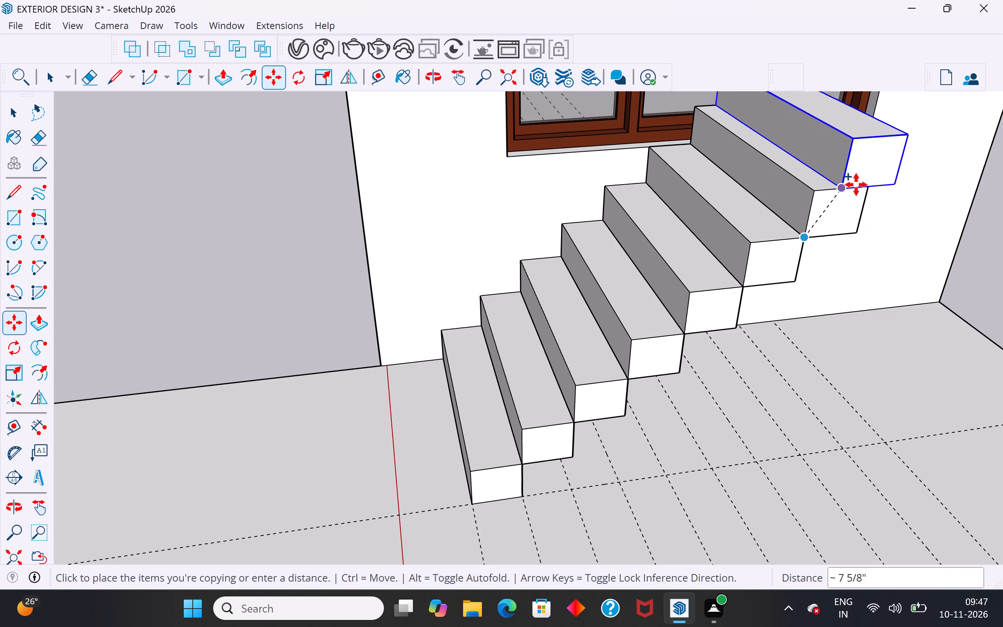
{"action": "left_click", "coordinate": [870, 180]}
{"action": "key", "text": "m"}
{"action": "scroll", "coordinate": [822, 229], "scroll_direction": "down", "scroll_amount": 4}
{"action": "left_click", "coordinate": [856, 200]}
{"action": "left_click", "coordinate": [901, 168]}
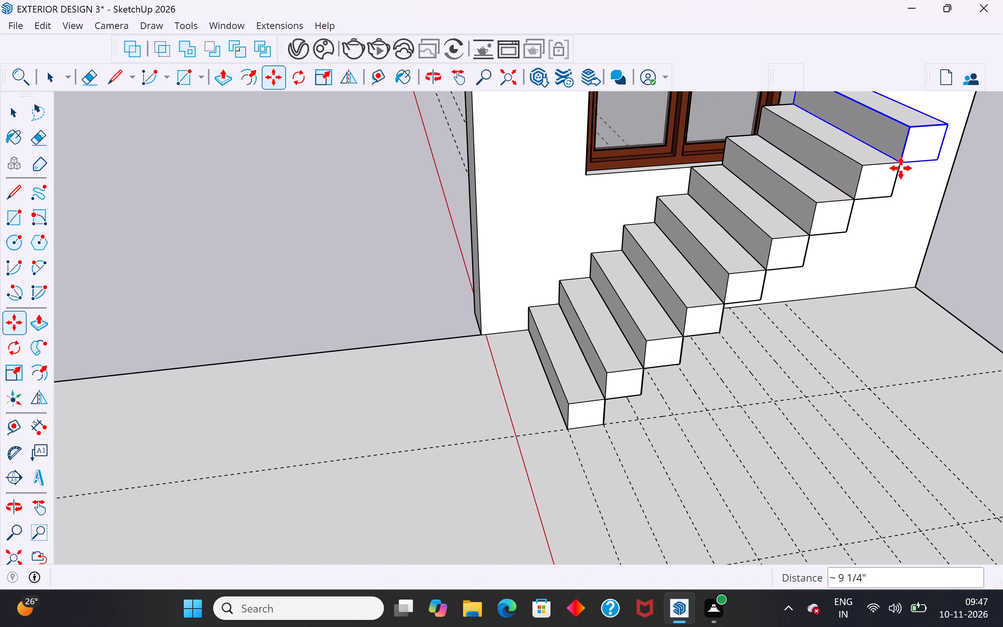
{"action": "left_click", "coordinate": [18, 113]}
Examine the stair flight from several angles against the windowed wall and floor guides, and clear the selection.
{"action": "scroll", "coordinate": [403, 354], "scroll_direction": "down", "scroll_amount": 6}
{"action": "middle_click_drag", "start_coordinate": [422, 364], "coordinate": [568, 379]}
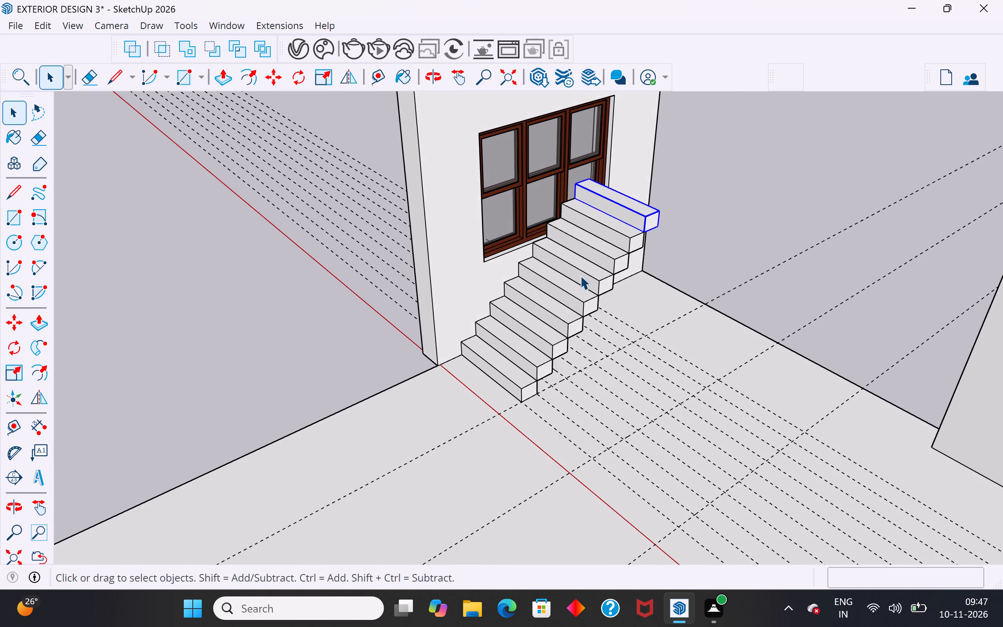
{"action": "scroll", "coordinate": [548, 343], "scroll_direction": "down", "scroll_amount": 5}
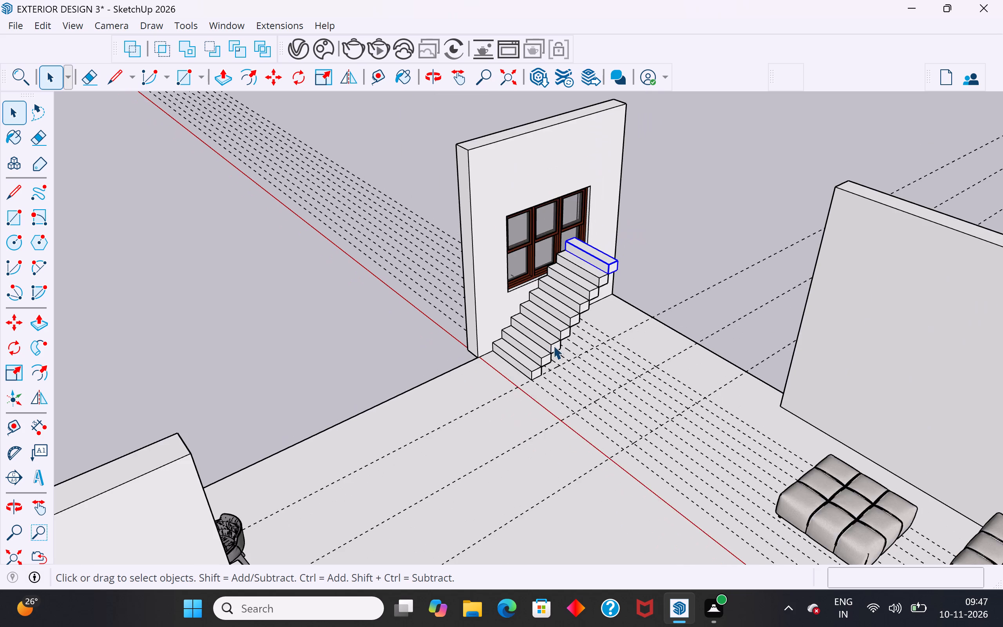
{"action": "middle_click_drag", "start_coordinate": [614, 347], "coordinate": [478, 426]}
{"action": "scroll", "coordinate": [596, 350], "scroll_direction": "up", "scroll_amount": 4}
{"action": "scroll", "coordinate": [512, 379], "scroll_direction": "up", "scroll_amount": 3}
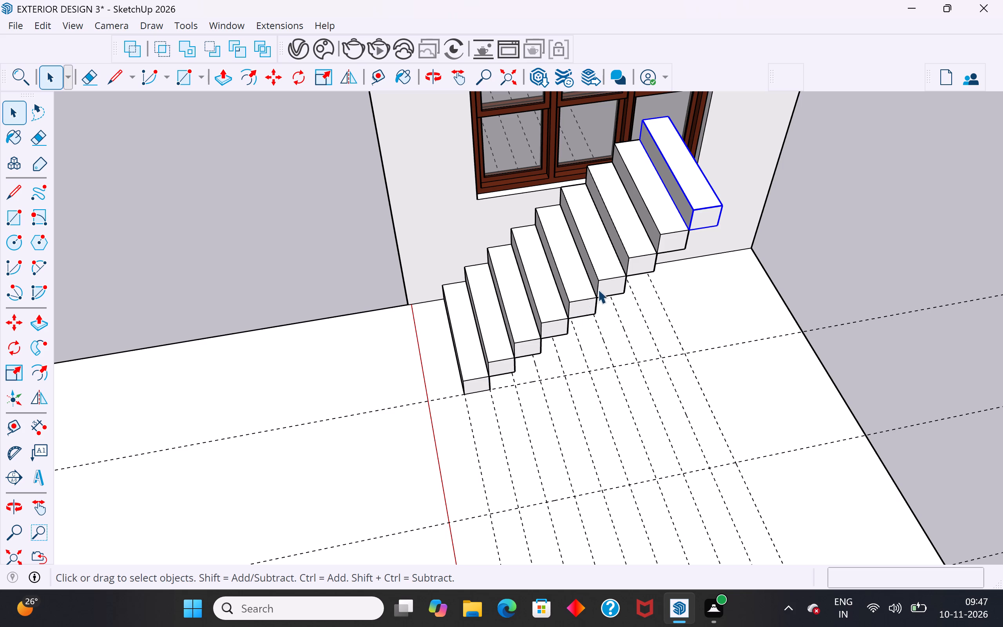
{"action": "middle_click_drag", "start_coordinate": [651, 310], "coordinate": [594, 303]}
{"action": "scroll", "coordinate": [661, 346], "scroll_direction": "down", "scroll_amount": 4}
{"action": "left_click", "coordinate": [401, 252]}
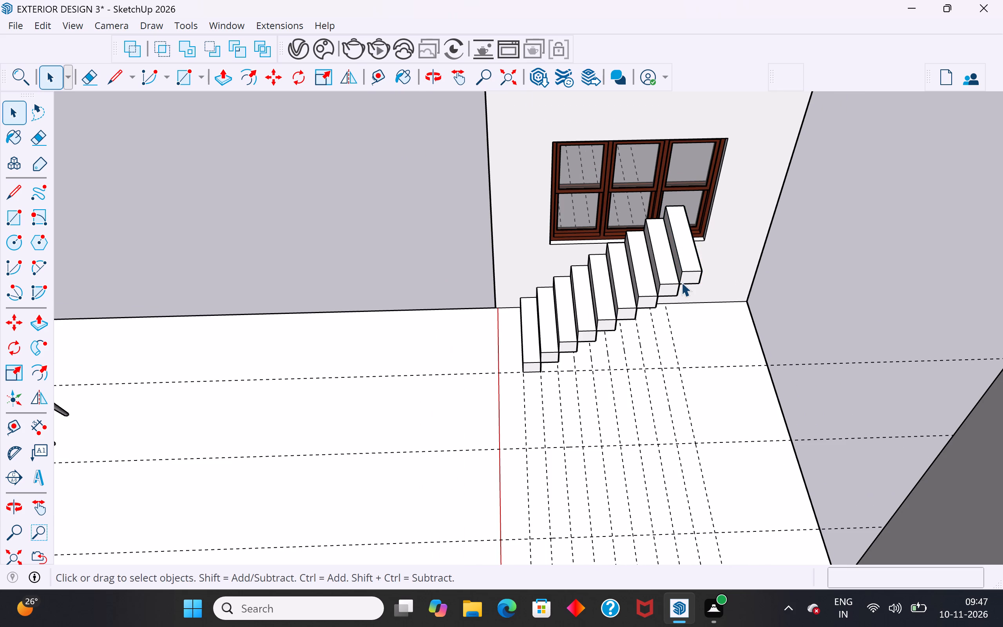
Copy the topmost stair block about 9 1/4" diagonally onto its own upper back corner to extend the flight by one step.
{"action": "left_click", "coordinate": [681, 282]}
{"action": "scroll", "coordinate": [689, 284], "scroll_direction": "up", "scroll_amount": 12}
{"action": "key", "text": "m"}
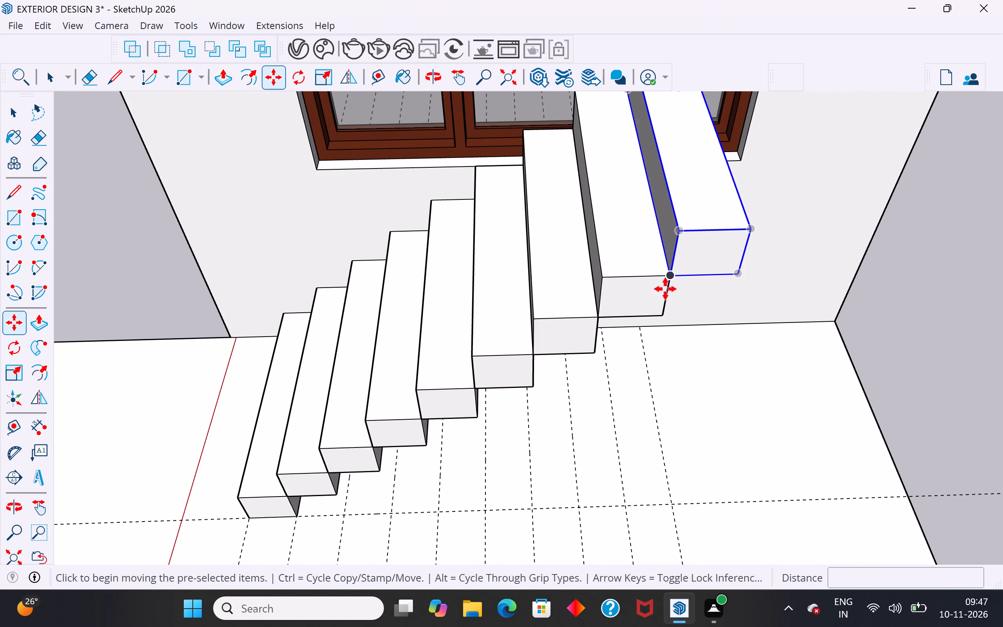
{"action": "left_click", "coordinate": [673, 279], "text": "ctrl"}
{"action": "left_click", "coordinate": [750, 231]}
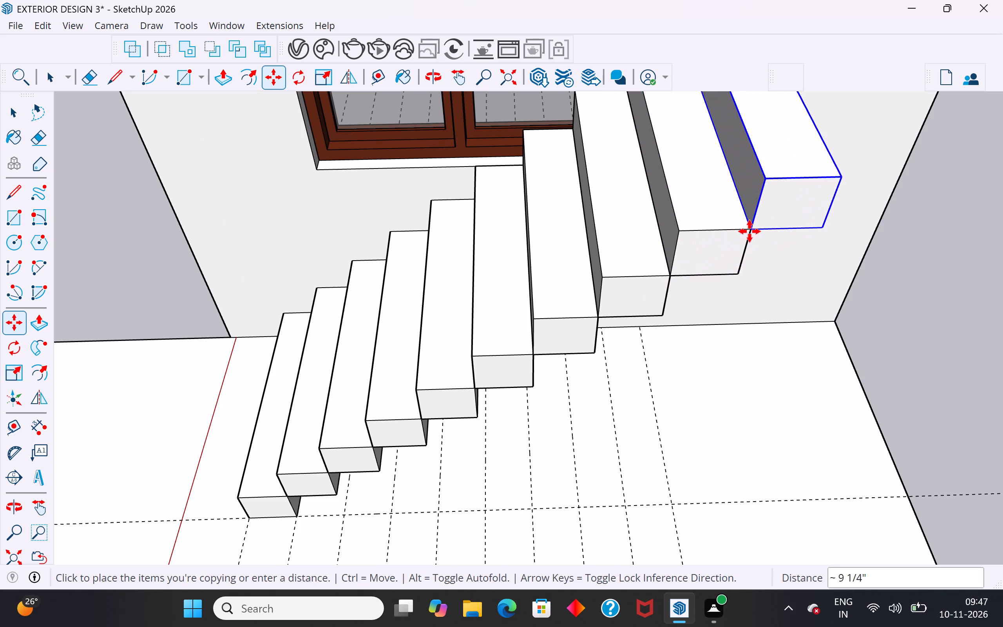
{"action": "scroll", "coordinate": [474, 326], "scroll_direction": "down", "scroll_amount": 8}
{"action": "middle_click_drag", "start_coordinate": [639, 287], "coordinate": [491, 232]}
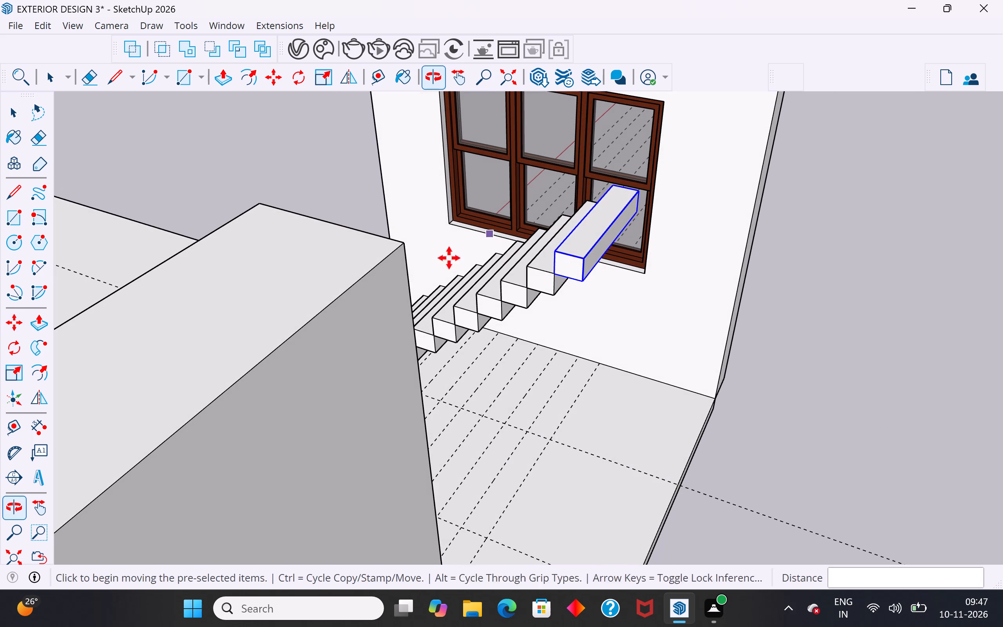
Inside the topmost stair block's group, push/pull its rear face out 2' 5" to form a landing, and leave the group.
{"action": "left_click", "coordinate": [13, 114]}
{"action": "left_click", "coordinate": [201, 148]}
{"action": "scroll", "coordinate": [418, 273], "scroll_direction": "down", "scroll_amount": 4}
{"action": "middle_click_drag", "start_coordinate": [436, 287], "coordinate": [466, 307]}
{"action": "scroll", "coordinate": [565, 290], "scroll_direction": "up", "scroll_amount": 8}
{"action": "triple_click", "coordinate": [516, 246]}
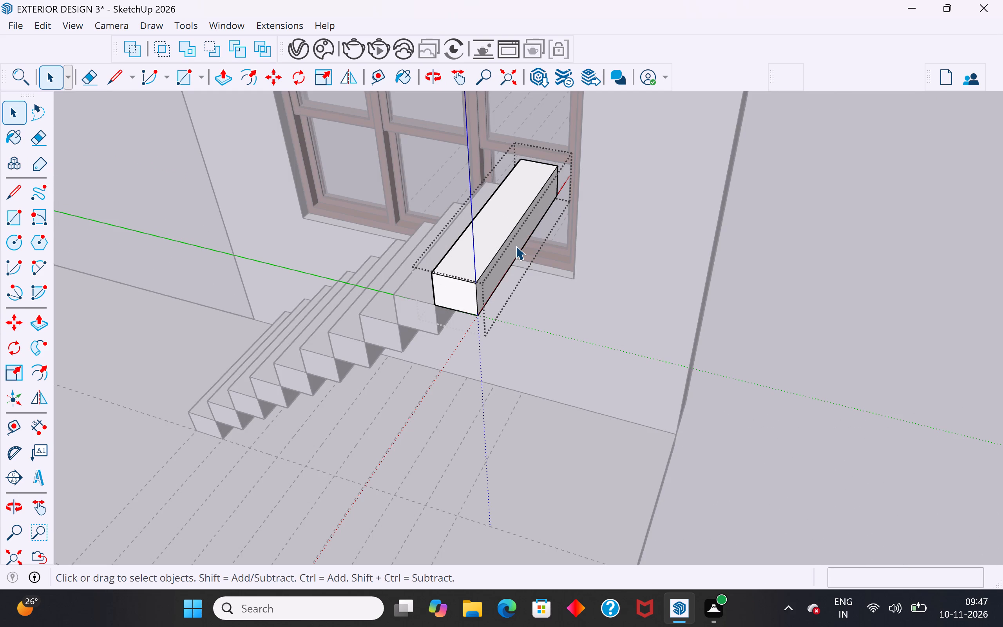
{"action": "left_click", "coordinate": [519, 248]}
{"action": "left_click", "coordinate": [514, 246]}
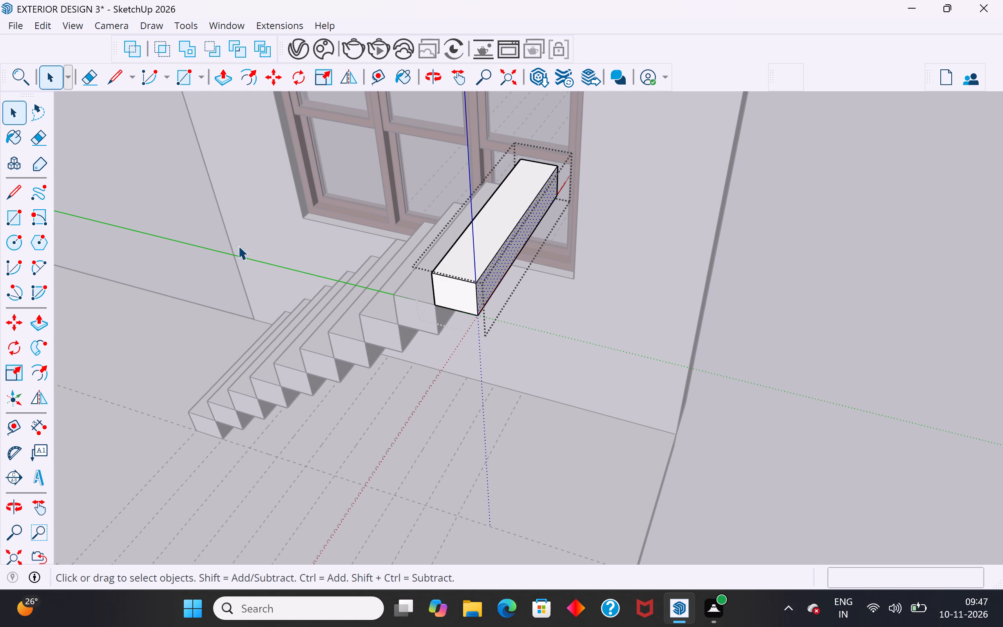
{"action": "left_click", "coordinate": [45, 325]}
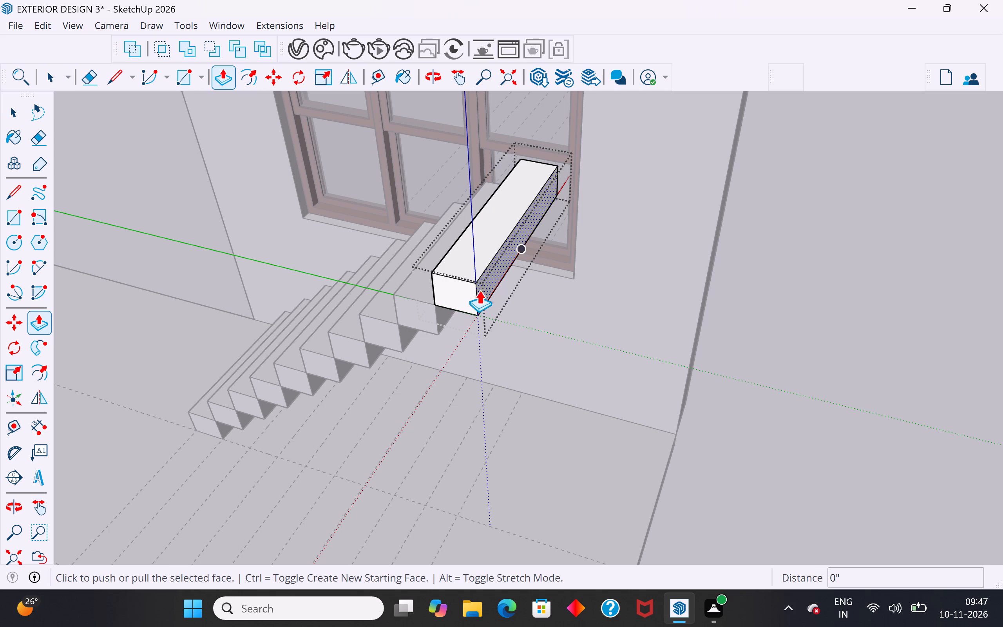
{"action": "left_click", "coordinate": [472, 281]}
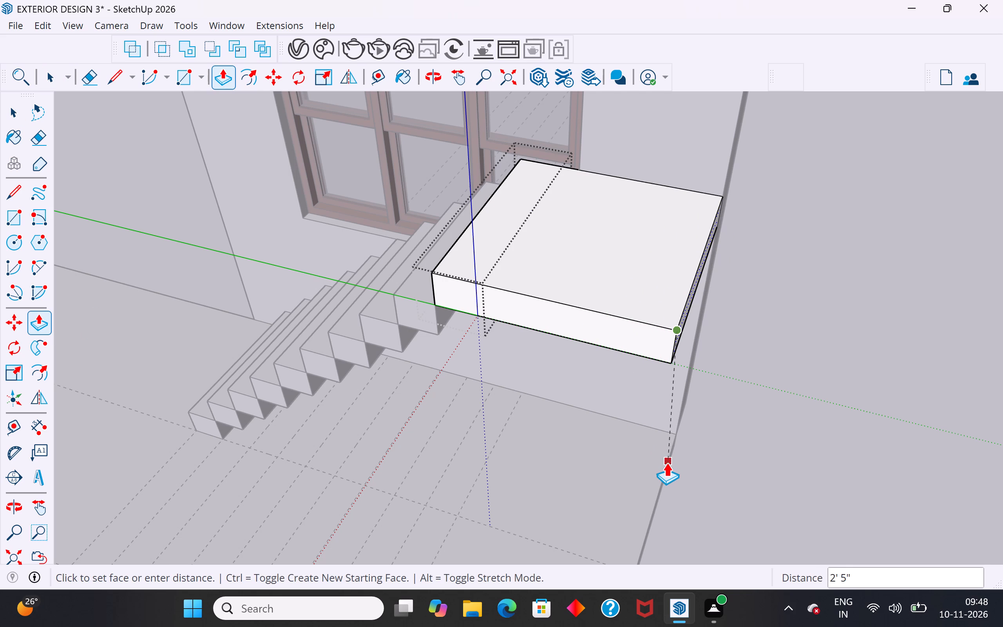
{"action": "left_click", "coordinate": [666, 463]}
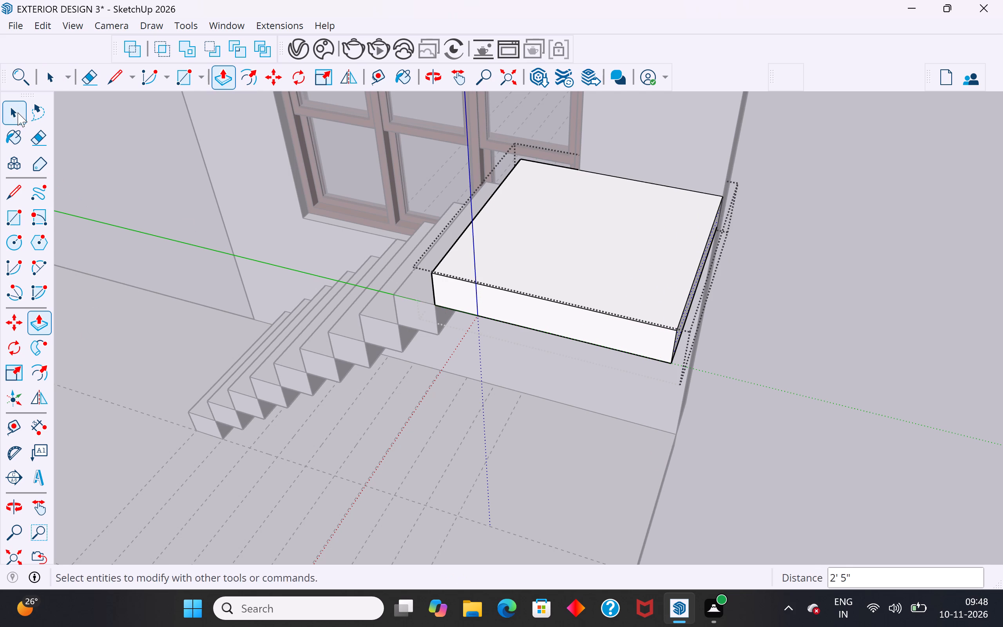
{"action": "left_click", "coordinate": [18, 112]}
{"action": "left_click", "coordinate": [127, 196]}
Copy the landing slab about 3' 1/2" sideways and up, setting its lower corner on the landing's outer upper front corner.
{"action": "scroll", "coordinate": [527, 364], "scroll_direction": "down", "scroll_amount": 5}
{"action": "middle_click_drag", "start_coordinate": [565, 374], "coordinate": [969, 360]}
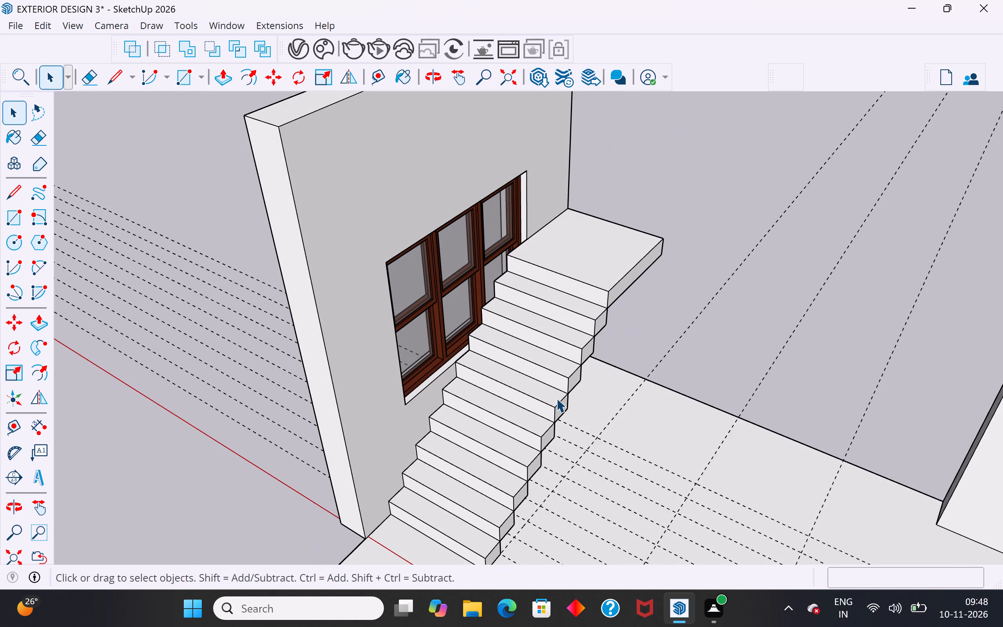
{"action": "scroll", "coordinate": [603, 378], "scroll_direction": "down", "scroll_amount": 3}
{"action": "middle_click_drag", "start_coordinate": [609, 377], "coordinate": [614, 378]}
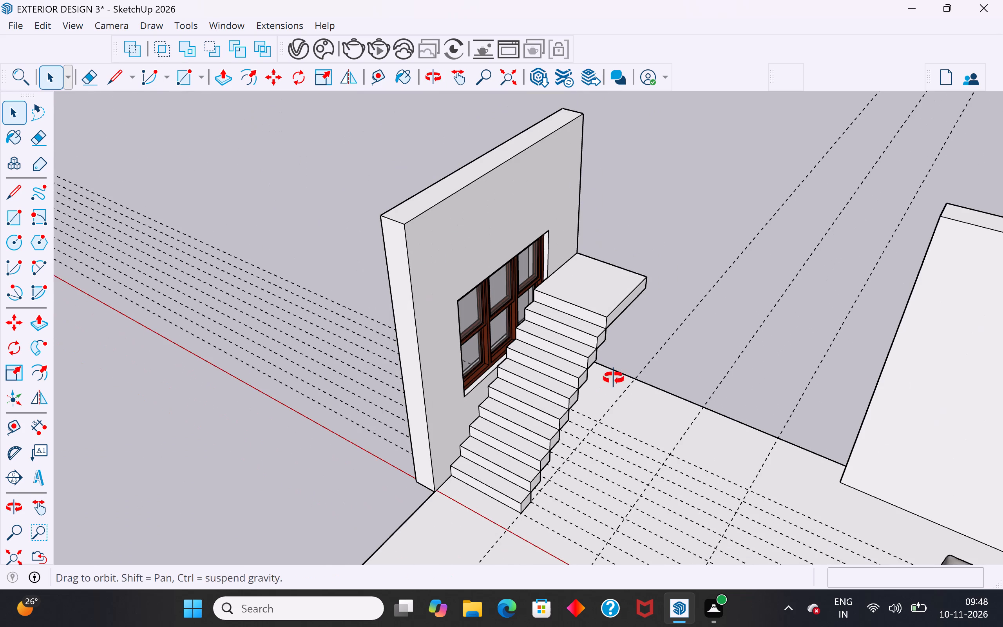
{"action": "middle_click_drag", "start_coordinate": [614, 378], "coordinate": [640, 370]}
{"action": "scroll", "coordinate": [581, 302], "scroll_direction": "up", "scroll_amount": 3}
{"action": "left_click", "coordinate": [544, 293]}
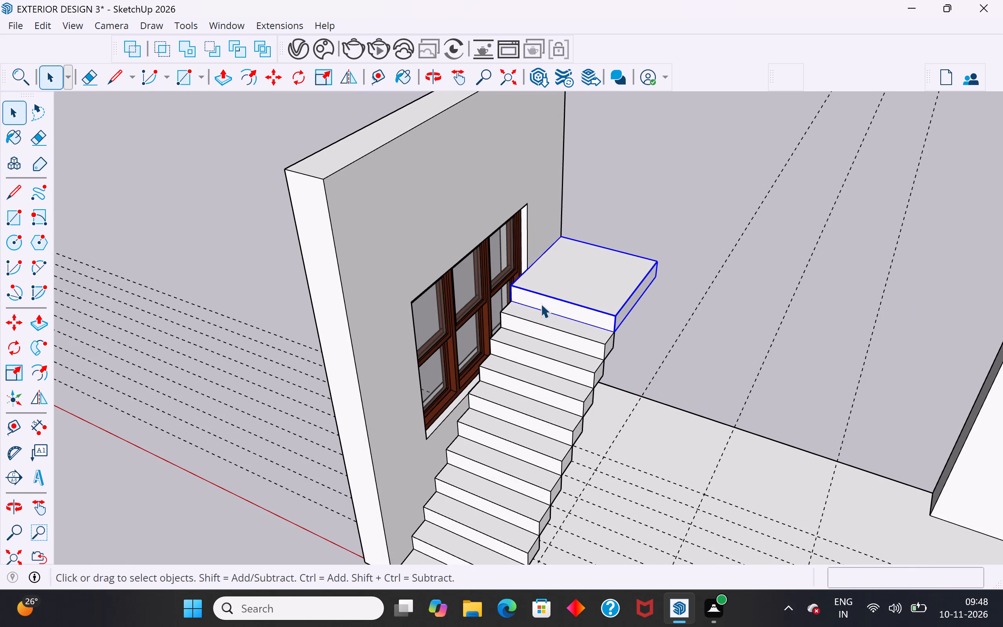
{"action": "scroll", "coordinate": [541, 304], "scroll_direction": "up", "scroll_amount": 3}
{"action": "key", "text": "m"}
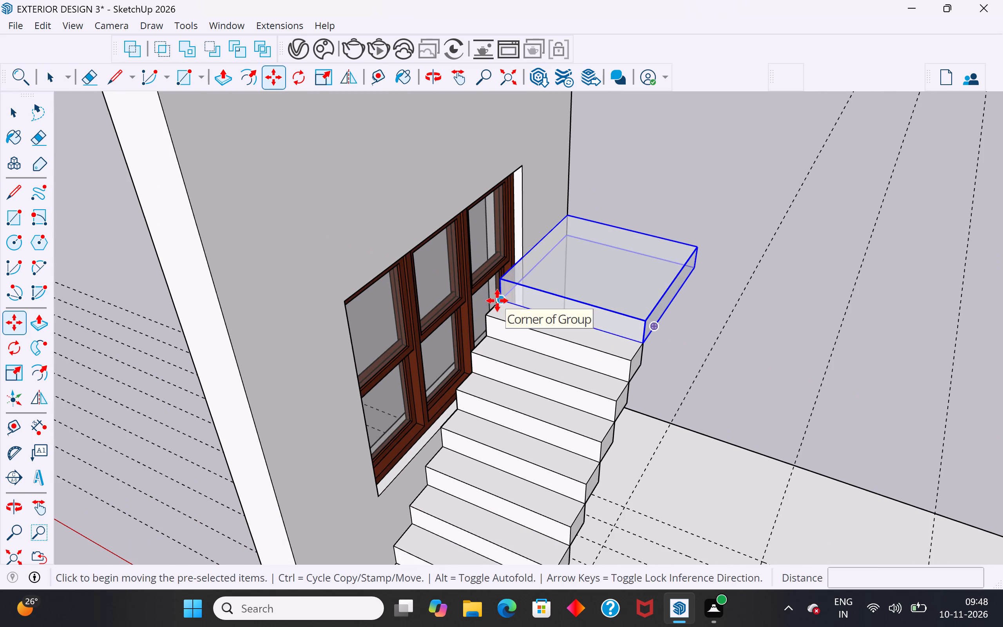
{"action": "left_click", "coordinate": [497, 301], "text": "ctrl"}
{"action": "left_click", "coordinate": [643, 327]}
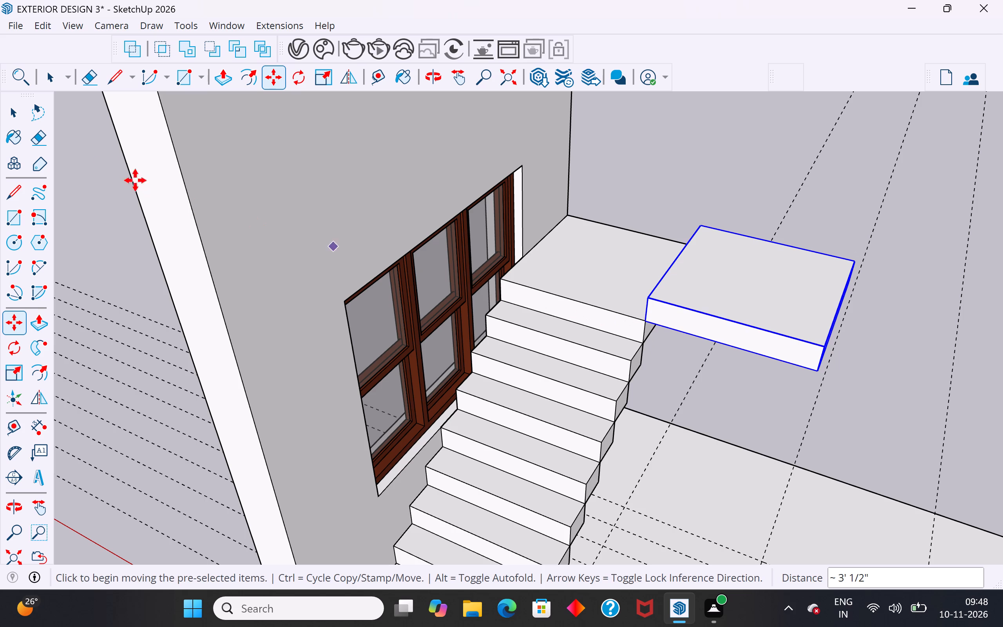
{"action": "left_click", "coordinate": [8, 116]}
{"action": "left_click", "coordinate": [781, 201]}
Copy the second landing slab about 3' 1/2" the same way, onto its own outer upper front corner, and clear the selection.
{"action": "scroll", "coordinate": [699, 281], "scroll_direction": "down", "scroll_amount": 4}
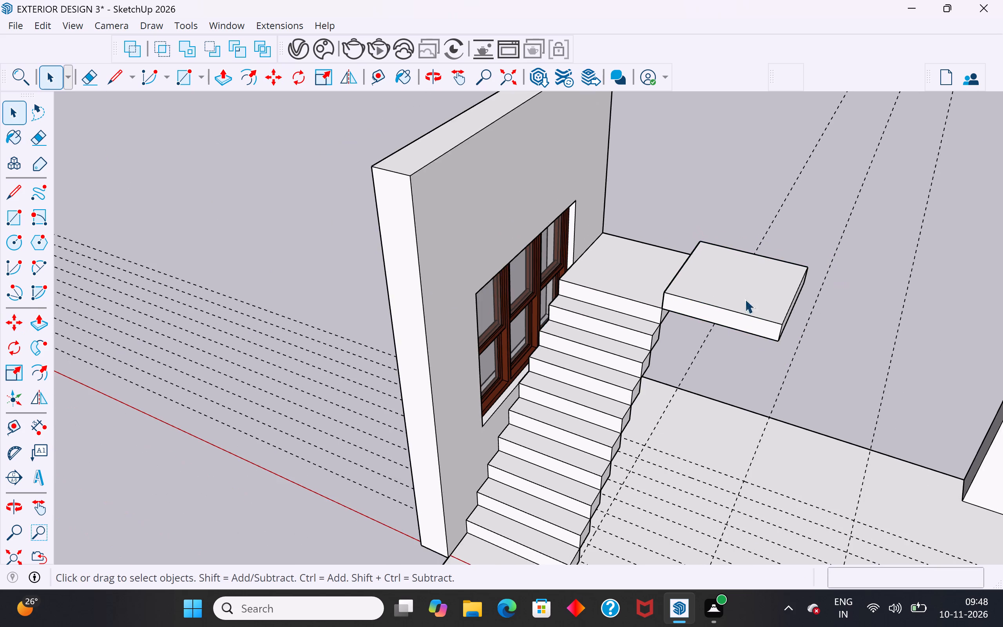
{"action": "middle_click_drag", "start_coordinate": [775, 311], "coordinate": [731, 305]}
{"action": "scroll", "coordinate": [731, 305], "scroll_direction": "down", "scroll_amount": 4}
{"action": "middle_click_drag", "start_coordinate": [730, 328], "coordinate": [849, 334]}
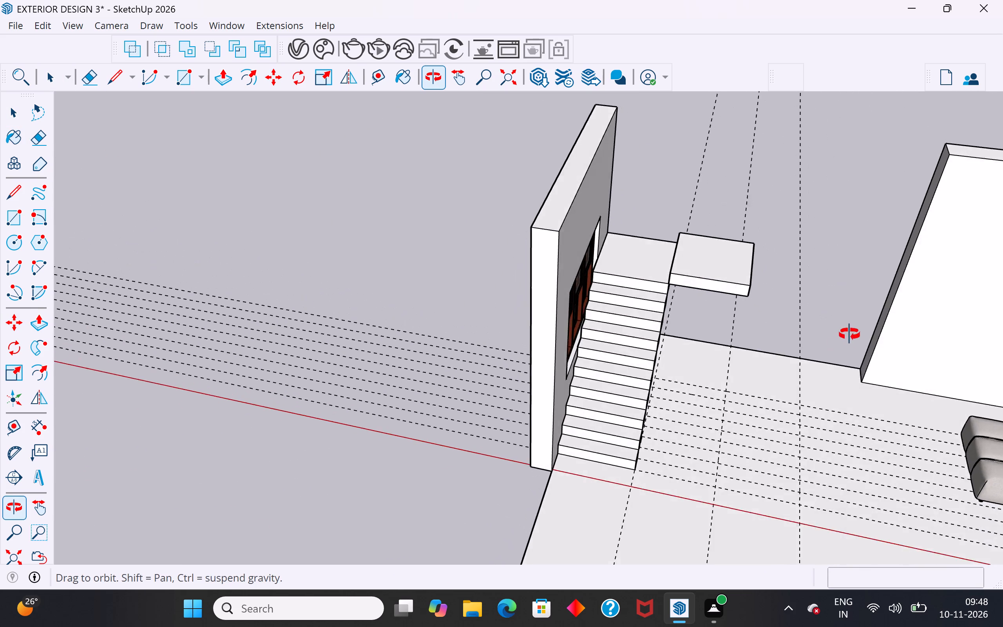
{"action": "middle_click_drag", "start_coordinate": [849, 334], "coordinate": [861, 313]}
{"action": "middle_click_drag", "start_coordinate": [770, 306], "coordinate": [782, 291]}
{"action": "scroll", "coordinate": [671, 265], "scroll_direction": "up", "scroll_amount": 1}
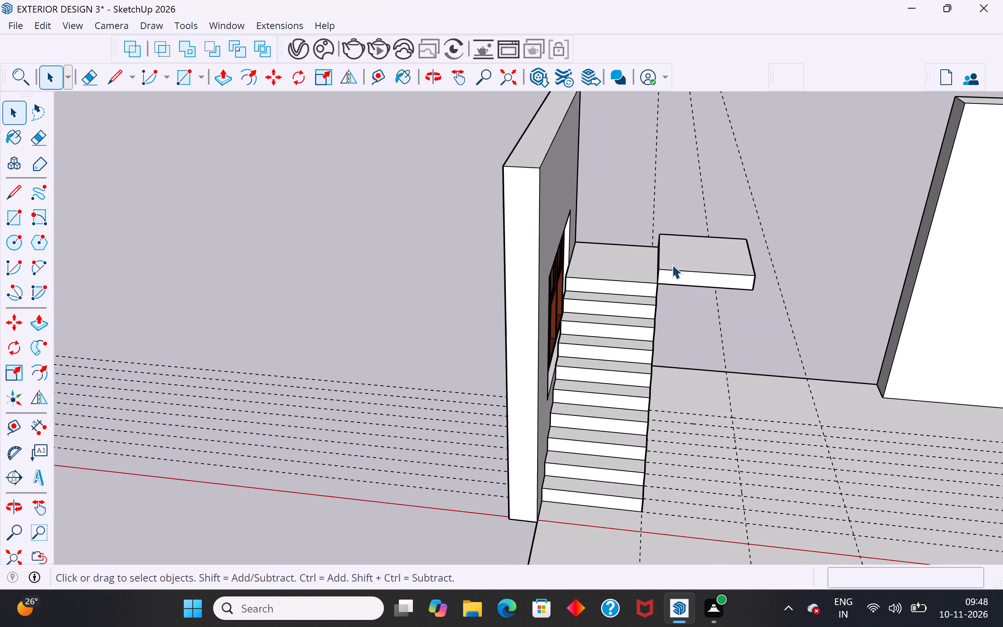
{"action": "scroll", "coordinate": [672, 265], "scroll_direction": "up", "scroll_amount": 2}
{"action": "left_click", "coordinate": [700, 279]}
{"action": "key", "text": "m"}
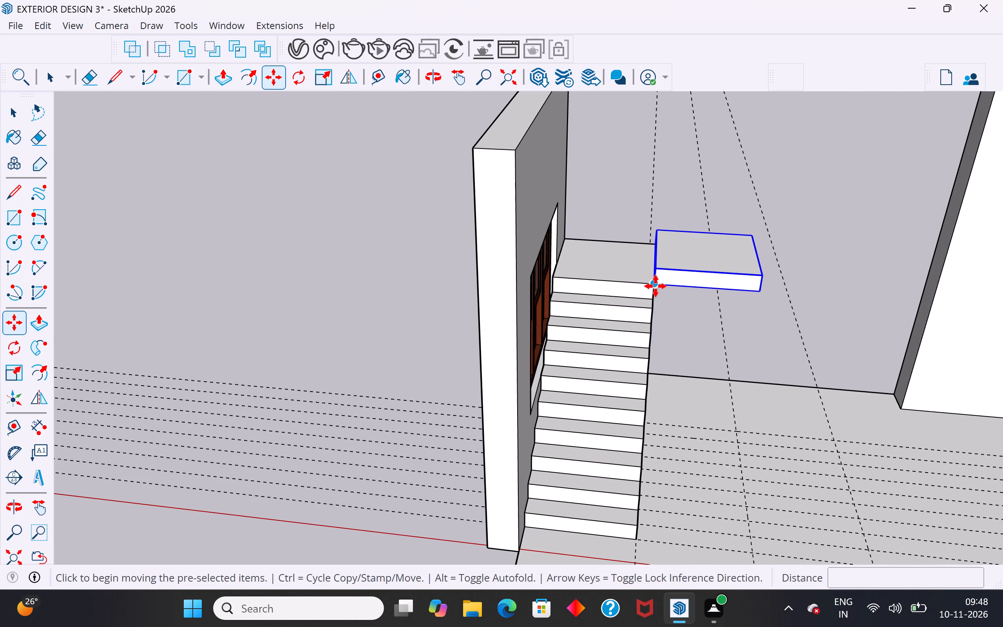
{"action": "left_click", "coordinate": [655, 285], "text": "ctrl"}
{"action": "left_click", "coordinate": [765, 275]}
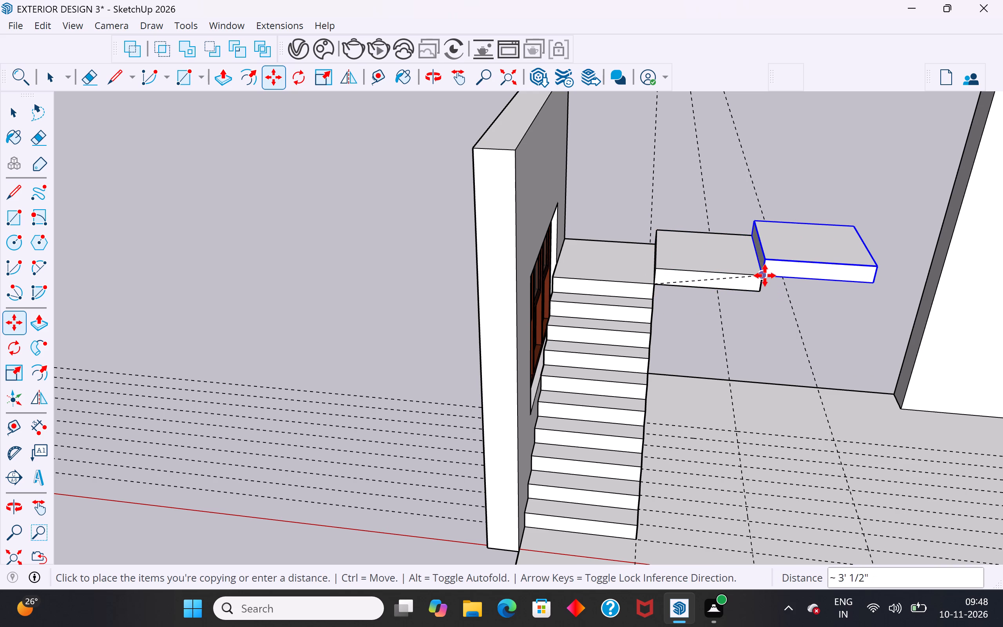
{"action": "left_click", "coordinate": [25, 112]}
{"action": "left_click", "coordinate": [206, 206]}
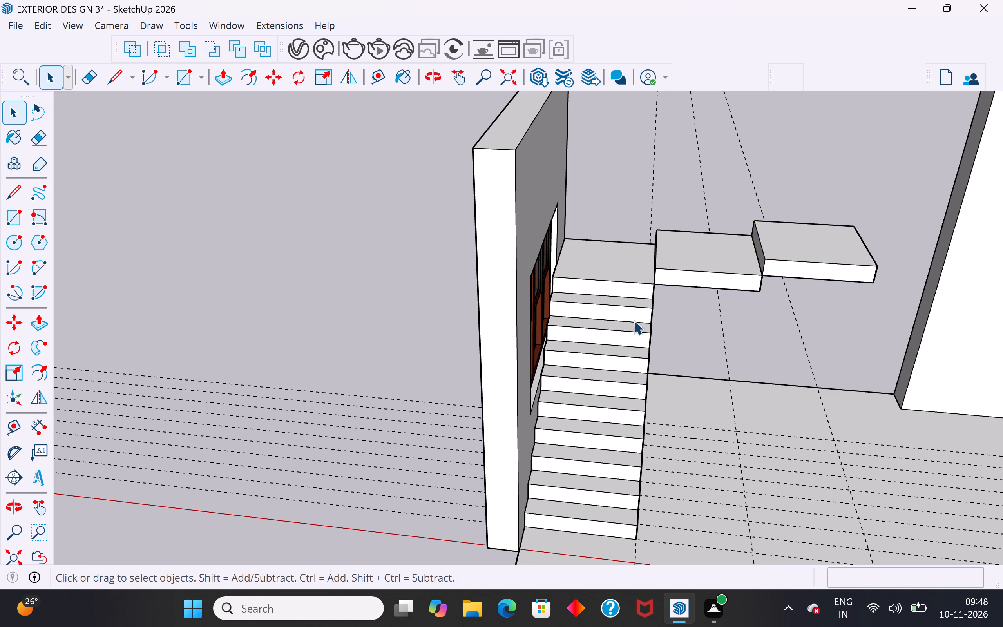
Examine the stair flight, the stepped landing slabs and the floor guides below them from several angles.
{"action": "scroll", "coordinate": [634, 321], "scroll_direction": "down", "scroll_amount": 5}
{"action": "middle_click_drag", "start_coordinate": [660, 342], "coordinate": [544, 307]}
{"action": "scroll", "coordinate": [722, 399], "scroll_direction": "down", "scroll_amount": 4}
{"action": "middle_click_drag", "start_coordinate": [789, 463], "coordinate": [579, 484]}
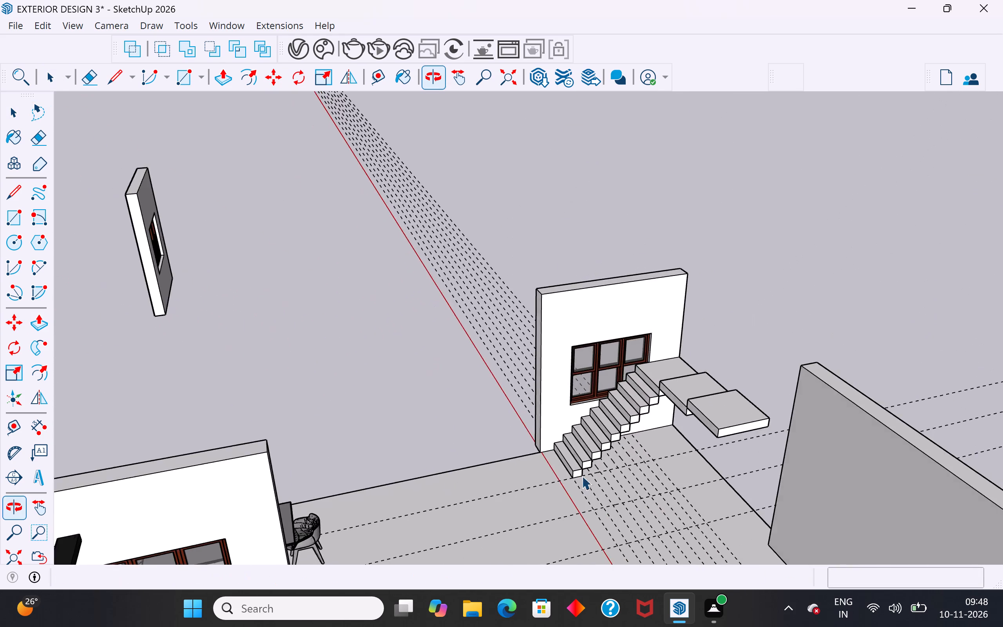
{"action": "scroll", "coordinate": [713, 341], "scroll_direction": "down", "scroll_amount": 4}
{"action": "middle_click_drag", "start_coordinate": [690, 435], "coordinate": [699, 500]}
{"action": "scroll", "coordinate": [685, 413], "scroll_direction": "up", "scroll_amount": 13}
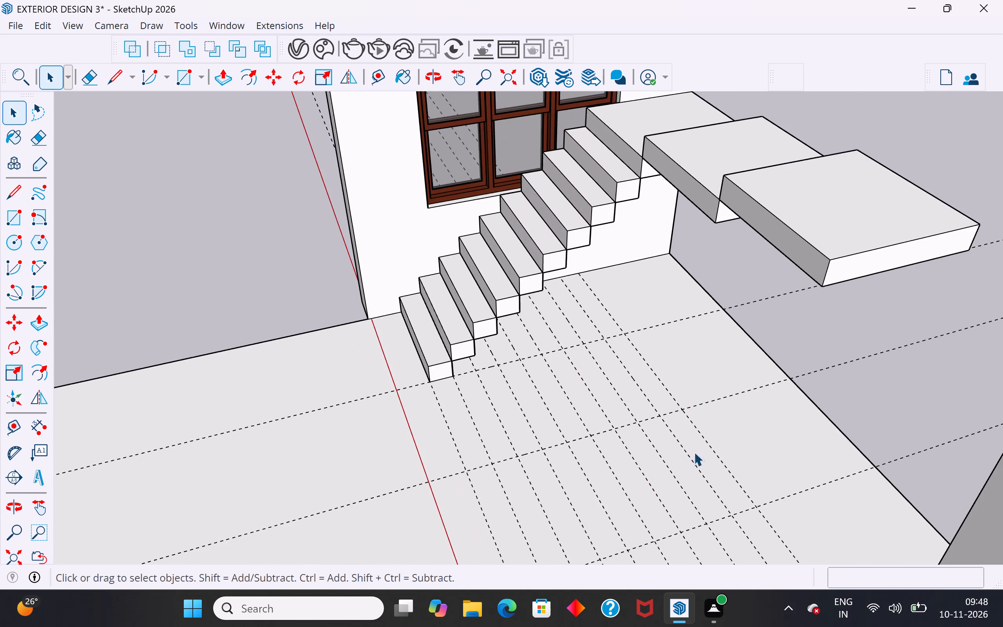
{"action": "scroll", "coordinate": [726, 321], "scroll_direction": "down", "scroll_amount": 3}
{"action": "middle_click_drag", "start_coordinate": [711, 339], "coordinate": [883, 434]}
{"action": "scroll", "coordinate": [659, 329], "scroll_direction": "up", "scroll_amount": 3}
{"action": "middle_click_drag", "start_coordinate": [671, 334], "coordinate": [684, 335]}
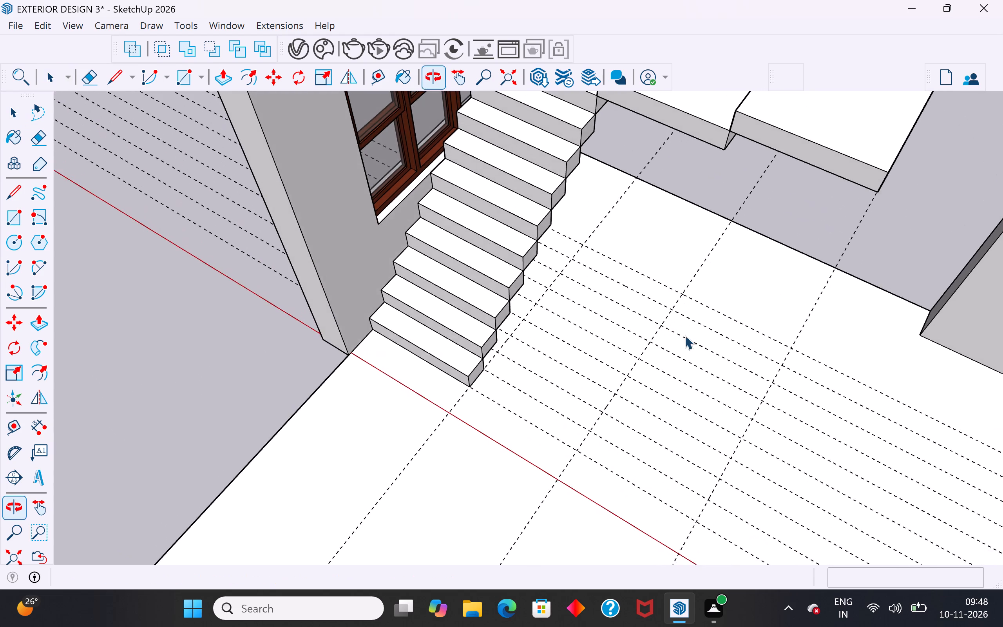
Draw a 3' by 7" rectangle on the floor between the second and third lengthwise guides, in the strip nearest the open floor edge.
{"action": "scroll", "coordinate": [681, 311], "scroll_direction": "up", "scroll_amount": 4}
{"action": "middle_click_drag", "start_coordinate": [681, 311], "coordinate": [743, 175]}
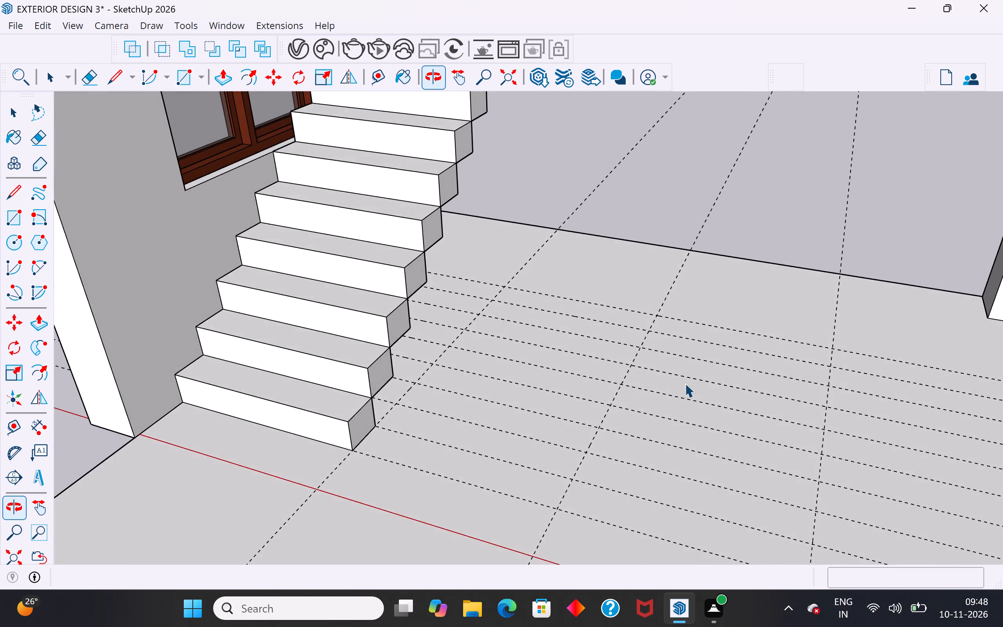
{"action": "scroll", "coordinate": [681, 388], "scroll_direction": "down", "scroll_amount": 9}
{"action": "middle_click_drag", "start_coordinate": [680, 389], "coordinate": [655, 389]}
{"action": "scroll", "coordinate": [698, 352], "scroll_direction": "up", "scroll_amount": 7}
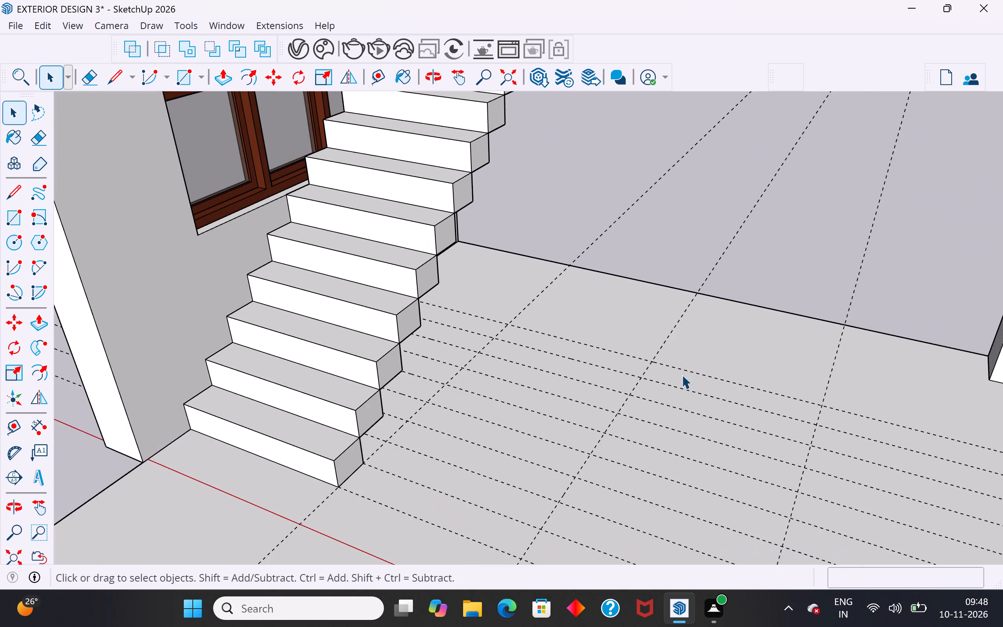
{"action": "middle_click_drag", "start_coordinate": [686, 376], "coordinate": [820, 389]}
{"action": "scroll", "coordinate": [812, 368], "scroll_direction": "up", "scroll_amount": 6}
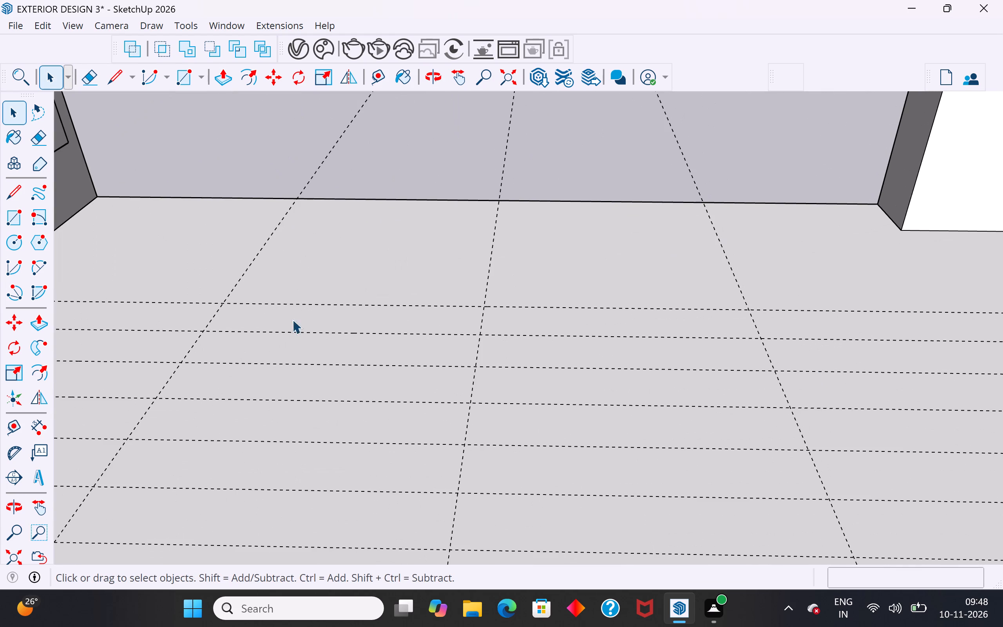
{"action": "left_click", "coordinate": [17, 212]}
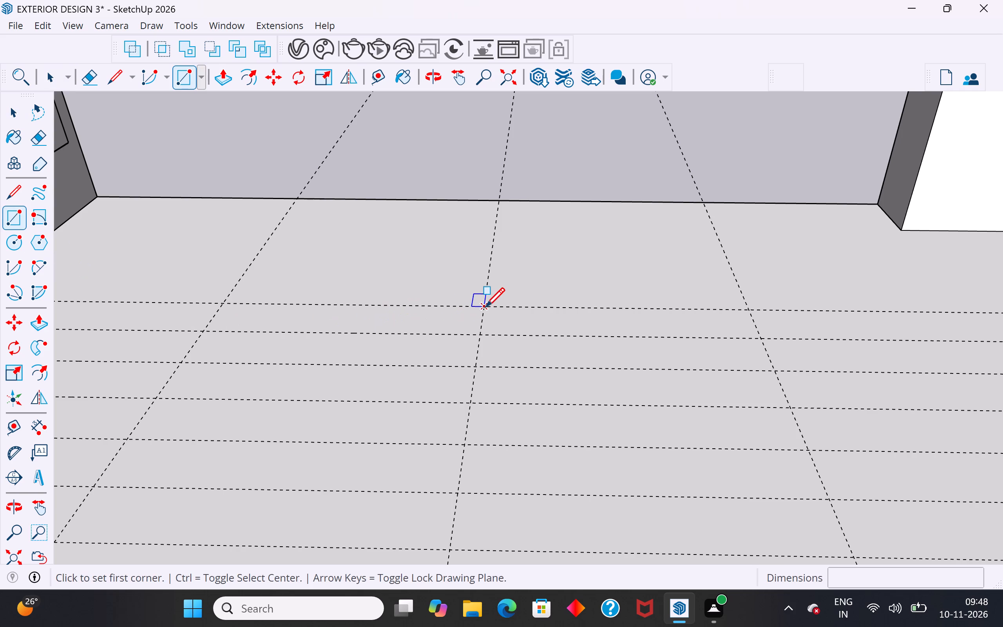
{"action": "left_click", "coordinate": [487, 307]}
{"action": "left_click", "coordinate": [766, 338]}
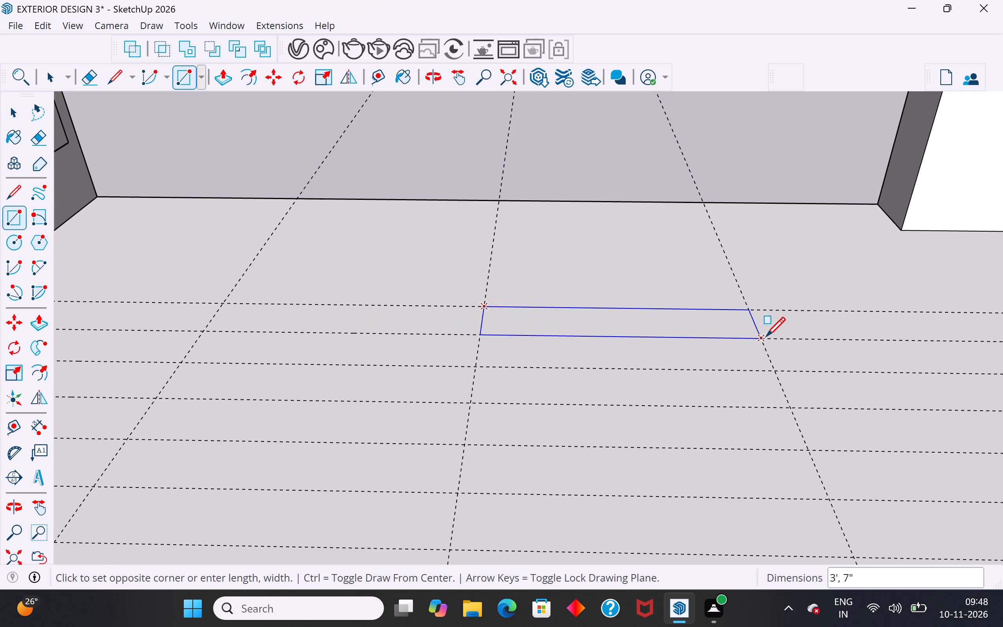
{"action": "left_click", "coordinate": [16, 113]}
{"action": "left_click", "coordinate": [447, 179]}
Push/pull the new floor rectangle up 6" to form a stair block.
{"action": "scroll", "coordinate": [714, 301], "scroll_direction": "down", "scroll_amount": 5}
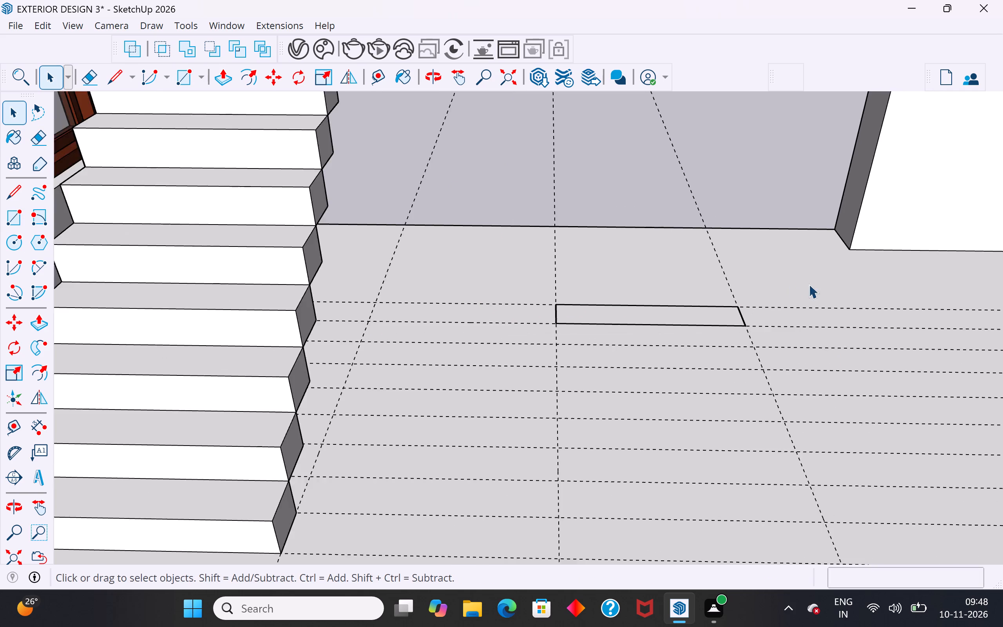
{"action": "middle_click_drag", "start_coordinate": [809, 284], "coordinate": [632, 273]}
{"action": "scroll", "coordinate": [626, 276], "scroll_direction": "down", "scroll_amount": 6}
{"action": "middle_click_drag", "start_coordinate": [725, 342], "coordinate": [626, 342]}
{"action": "scroll", "coordinate": [722, 349], "scroll_direction": "up", "scroll_amount": 4}
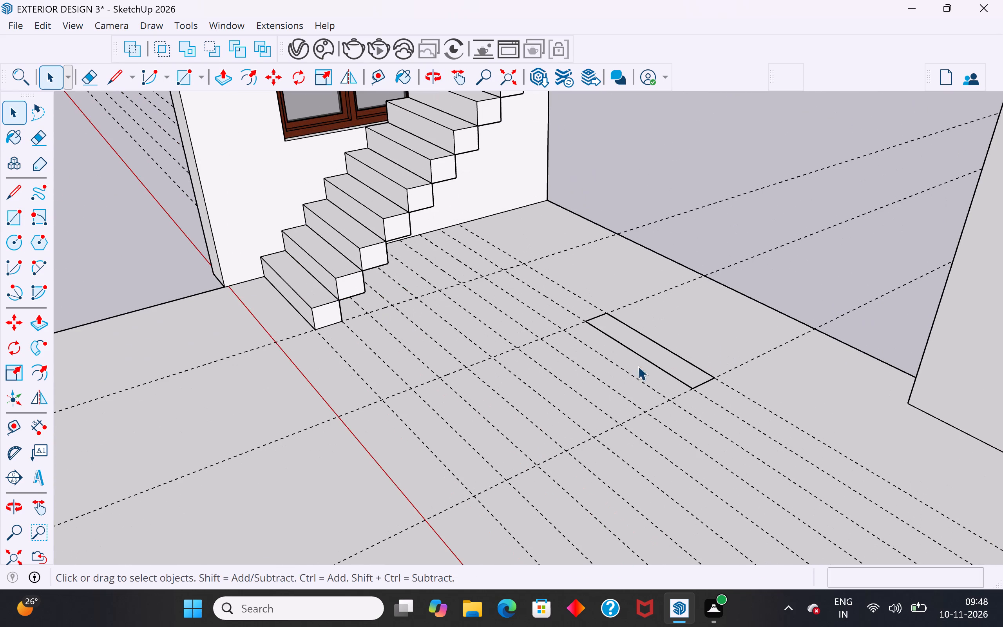
{"action": "left_click", "coordinate": [36, 323]}
{"action": "left_click", "coordinate": [689, 370]}
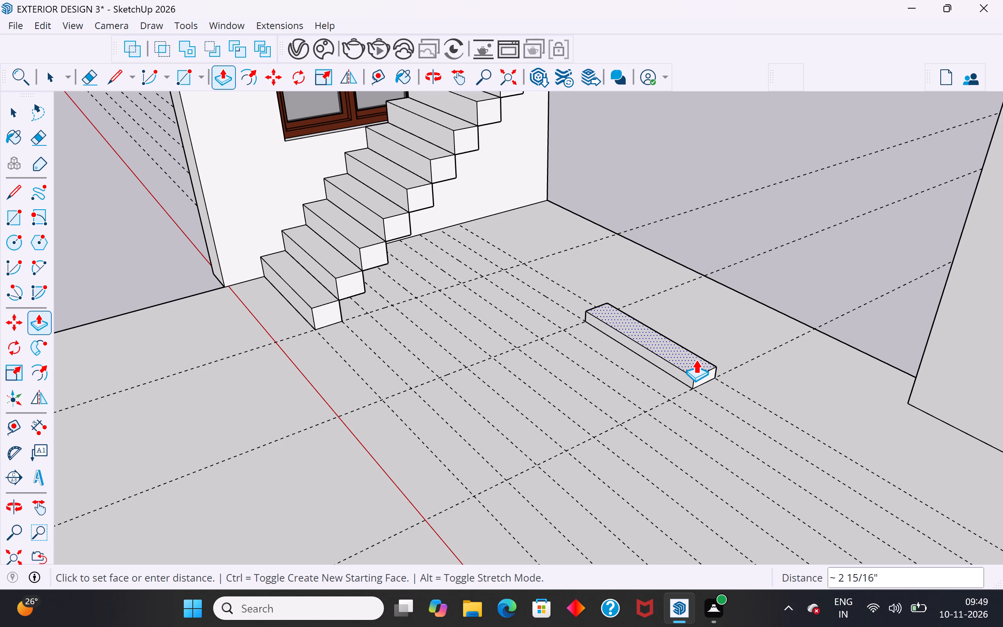
{"action": "type", "text": "6\""}
{"action": "key", "text": "Return"}
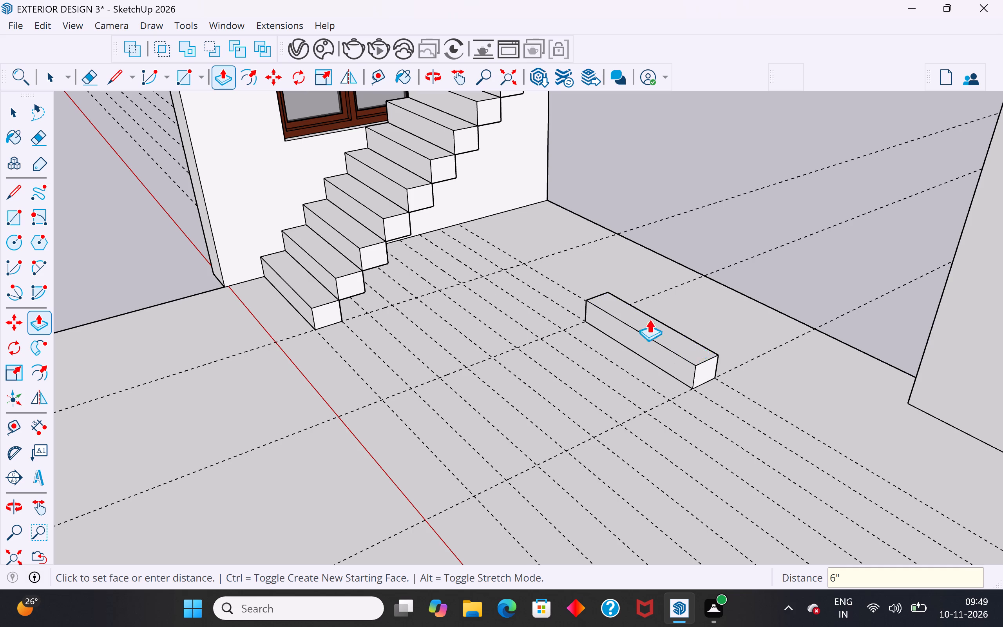
Select the whole new stair block and make it a group.
{"action": "left_click", "coordinate": [15, 120]}
{"action": "triple_click", "coordinate": [662, 346]}
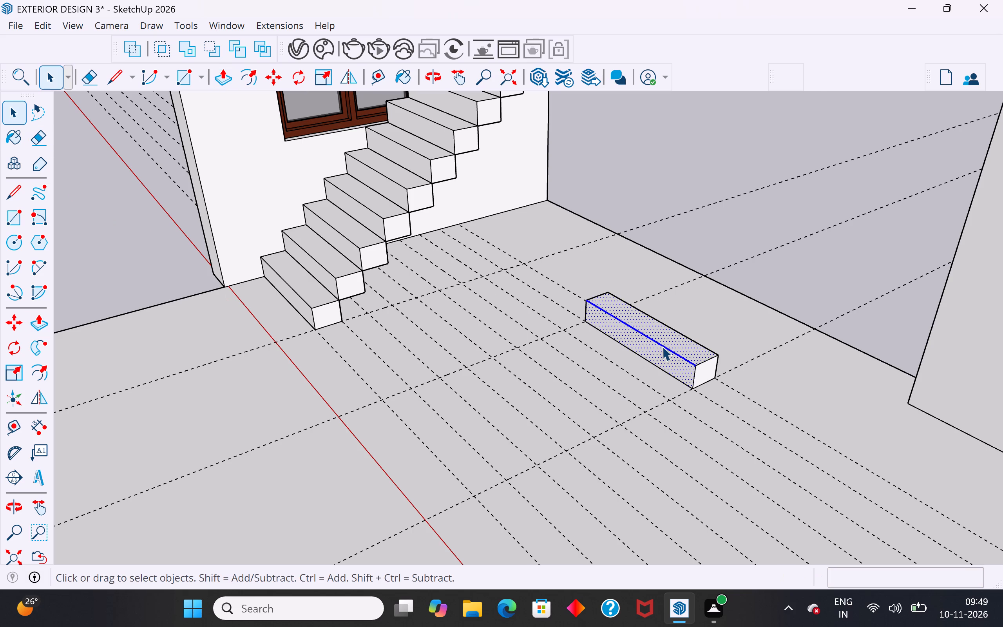
{"action": "right_click", "coordinate": [662, 346]}
{"action": "left_click", "coordinate": [742, 148]}
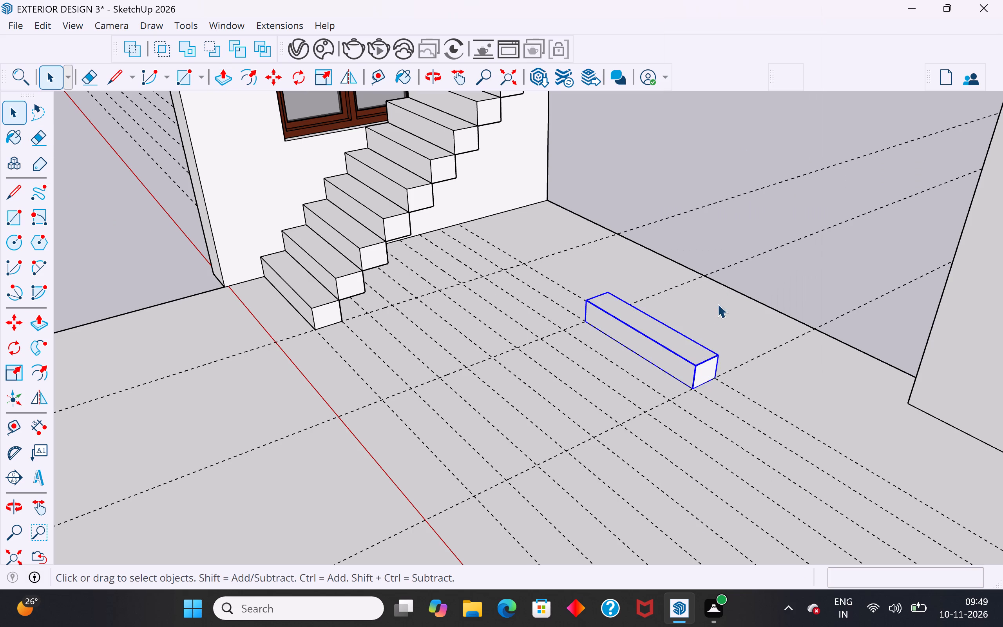
Copy the new stair block about 9 1/4" diagonally, setting its lower rear corner on the original's upper front corner.
{"action": "key", "text": "m"}
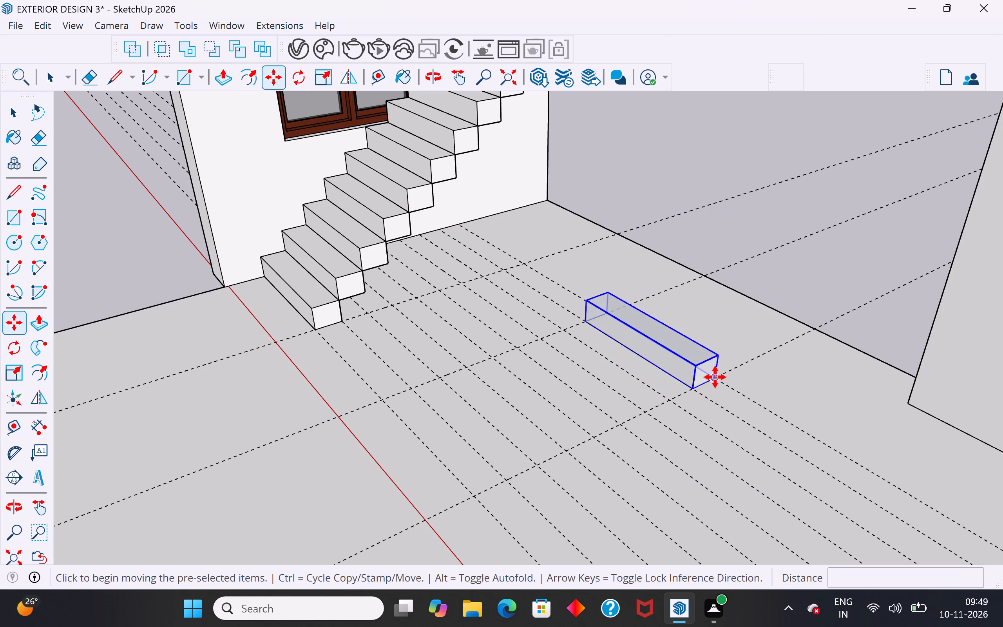
{"action": "left_click", "coordinate": [715, 377], "text": "ctrl"}
{"action": "left_click", "coordinate": [697, 370]}
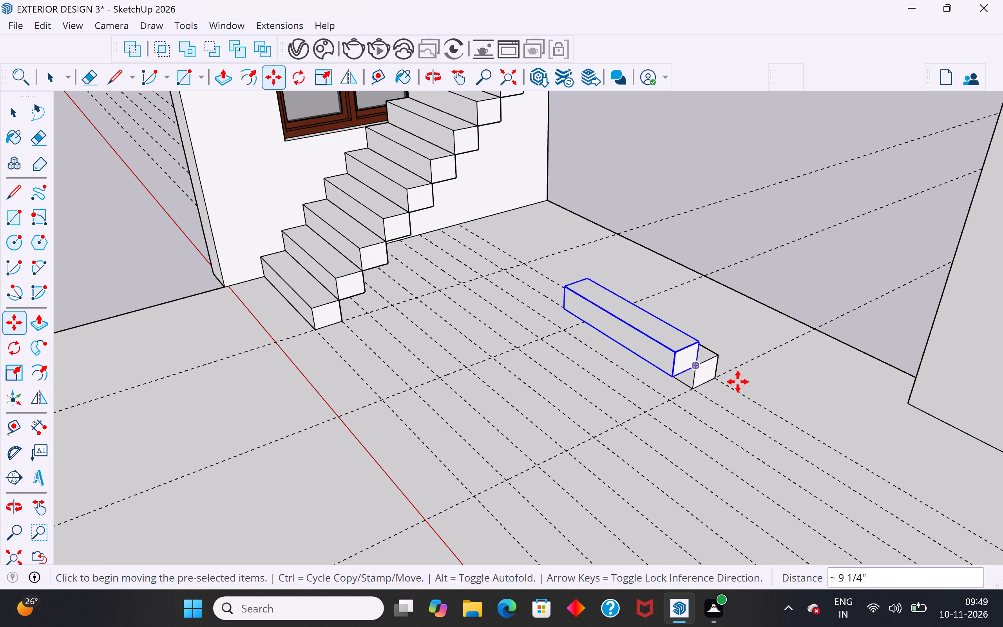
{"action": "middle_click_drag", "start_coordinate": [738, 382], "coordinate": [724, 257]}
{"action": "scroll", "coordinate": [682, 274], "scroll_direction": "up", "scroll_amount": 7}
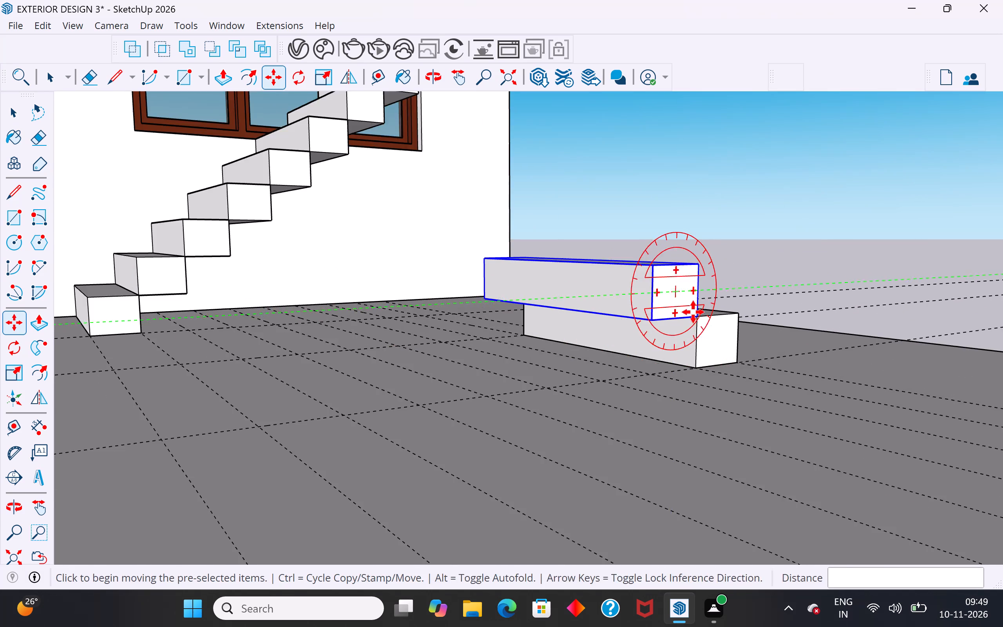
{"action": "scroll", "coordinate": [693, 312], "scroll_direction": "up", "scroll_amount": 6}
{"action": "middle_click_drag", "start_coordinate": [708, 323], "coordinate": [723, 281]}
{"action": "scroll", "coordinate": [694, 295], "scroll_direction": "up", "scroll_amount": 4}
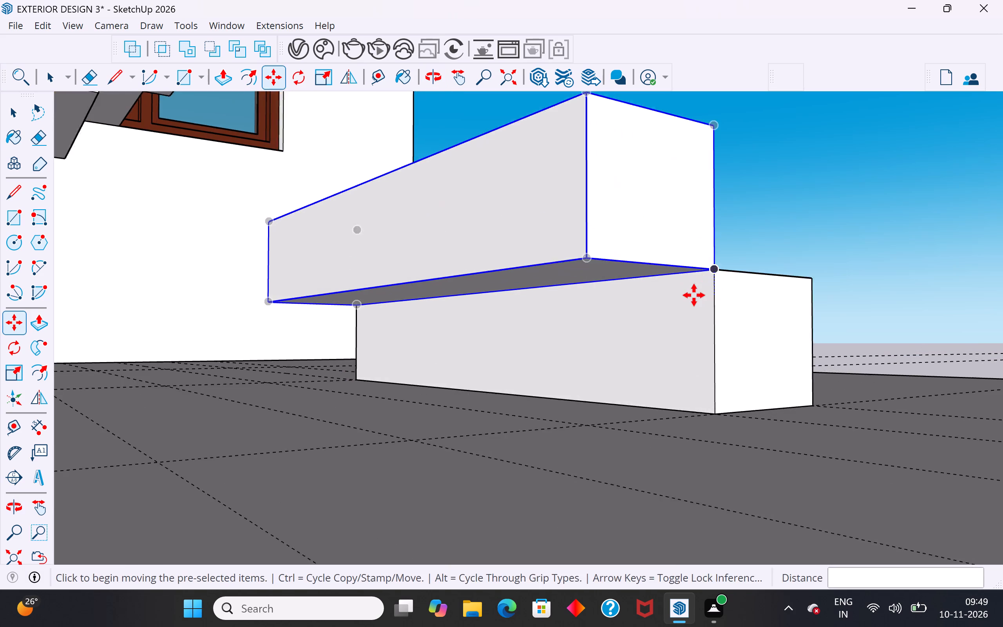
{"action": "middle_click_drag", "start_coordinate": [784, 335], "coordinate": [545, 406]}
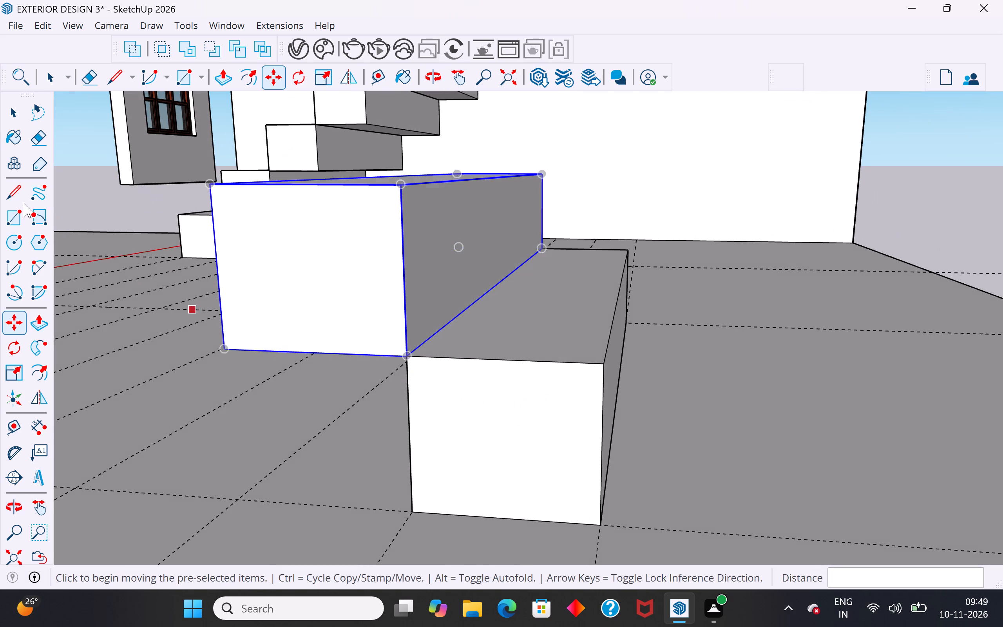
Review the whole house model, then return to the pair of stair blocks on the floor beside the landings.
{"action": "left_click", "coordinate": [26, 117]}
{"action": "left_click", "coordinate": [13, 111]}
{"action": "left_click", "coordinate": [76, 158]}
{"action": "scroll", "coordinate": [546, 286], "scroll_direction": "down", "scroll_amount": 5}
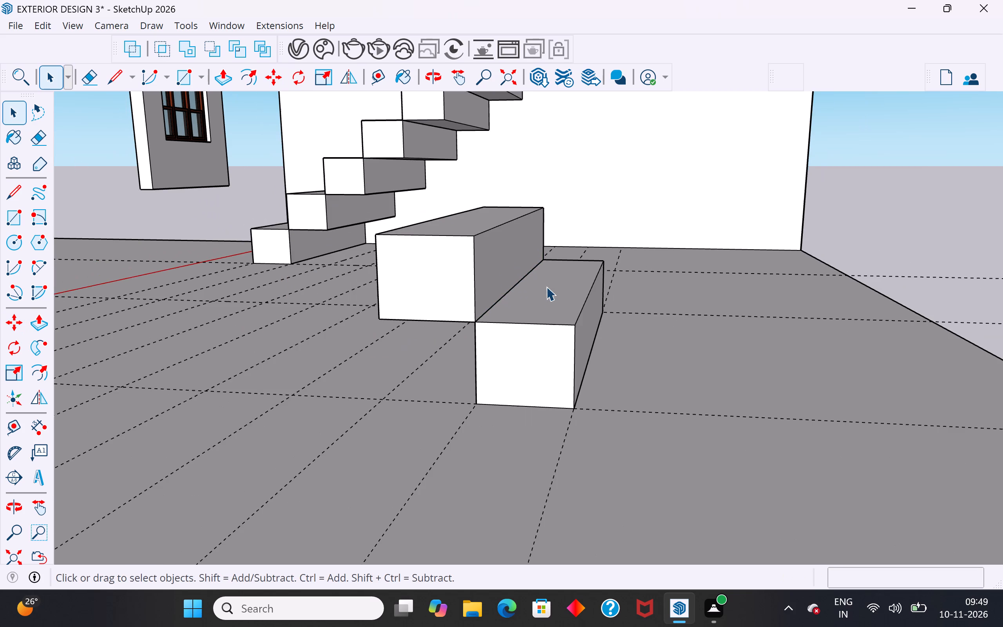
{"action": "scroll", "coordinate": [498, 321], "scroll_direction": "down", "scroll_amount": 5}
{"action": "middle_click_drag", "start_coordinate": [531, 355], "coordinate": [556, 371]}
{"action": "scroll", "coordinate": [597, 399], "scroll_direction": "down", "scroll_amount": 6}
{"action": "scroll", "coordinate": [563, 362], "scroll_direction": "down", "scroll_amount": 3}
{"action": "middle_click_drag", "start_coordinate": [559, 373], "coordinate": [561, 374]}
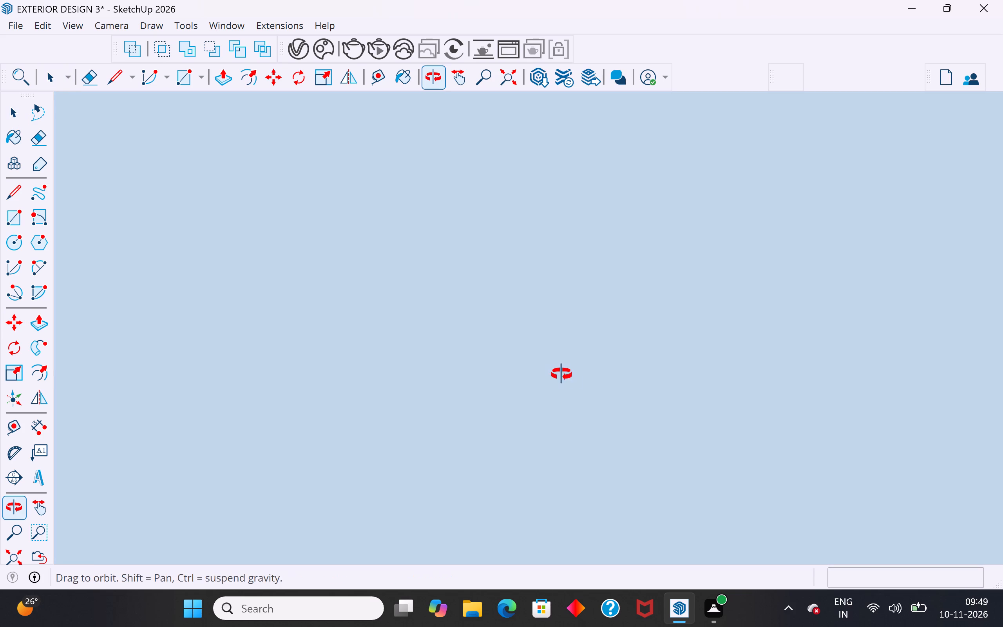
{"action": "middle_click_drag", "start_coordinate": [561, 374], "coordinate": [648, 384]}
{"action": "scroll", "coordinate": [661, 426], "scroll_direction": "down", "scroll_amount": 20}
{"action": "scroll", "coordinate": [661, 426], "scroll_direction": "down", "scroll_amount": 6}
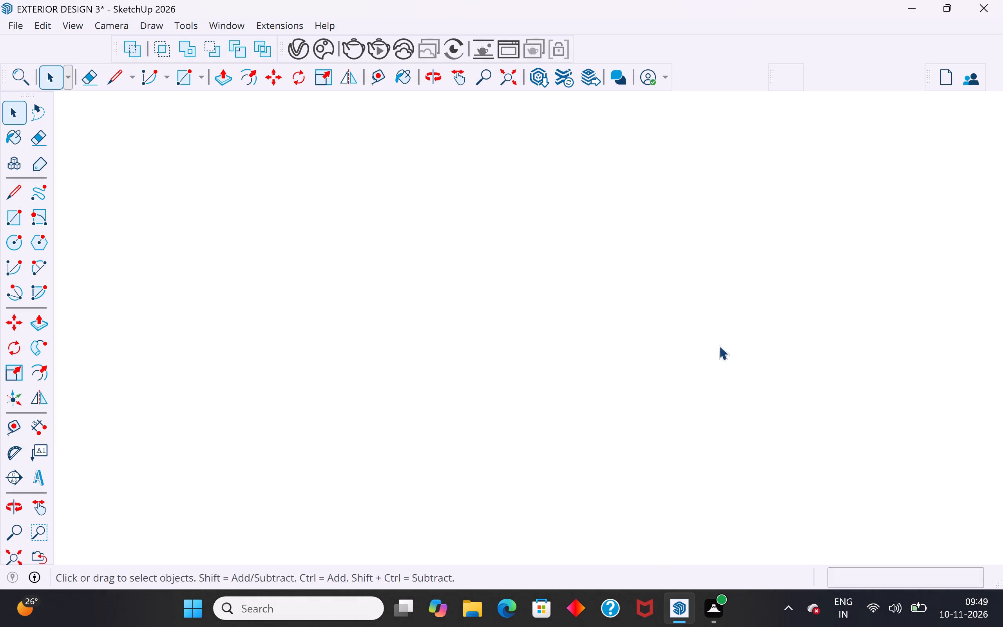
{"action": "left_click", "coordinate": [8, 556]}
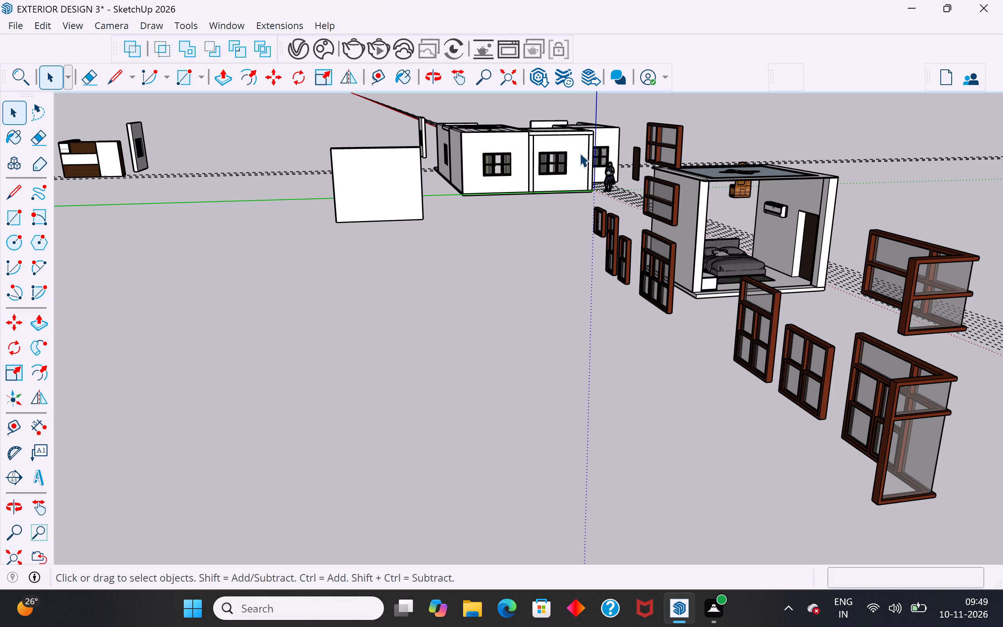
{"action": "scroll", "coordinate": [579, 153], "scroll_direction": "up", "scroll_amount": 4}
{"action": "scroll", "coordinate": [560, 261], "scroll_direction": "down", "scroll_amount": 5}
{"action": "middle_click_drag", "start_coordinate": [793, 308], "coordinate": [788, 310]}
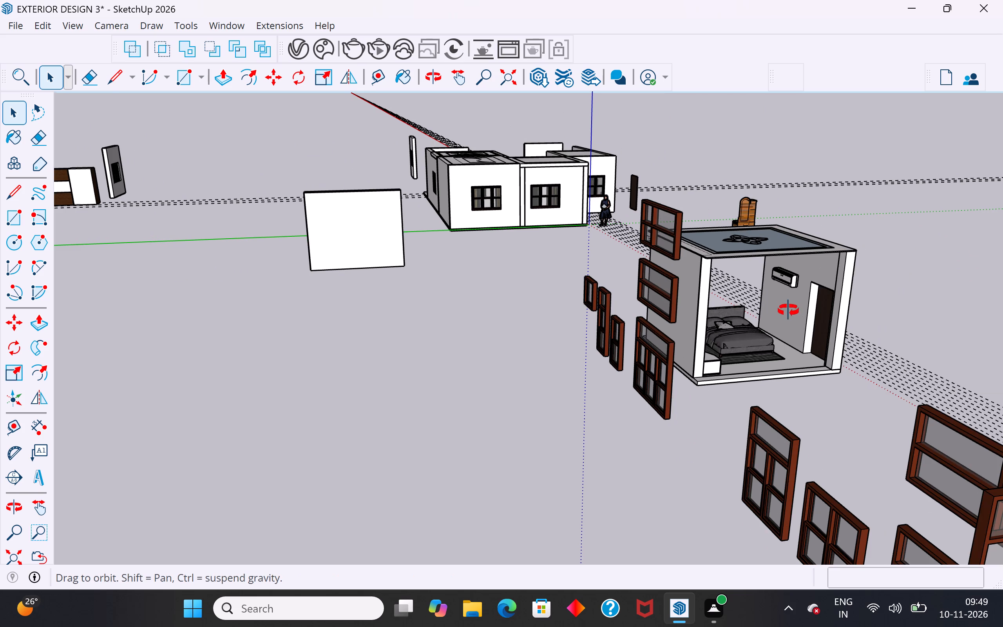
{"action": "middle_click_drag", "start_coordinate": [788, 310], "coordinate": [907, 411]}
{"action": "scroll", "coordinate": [566, 365], "scroll_direction": "down", "scroll_amount": 9}
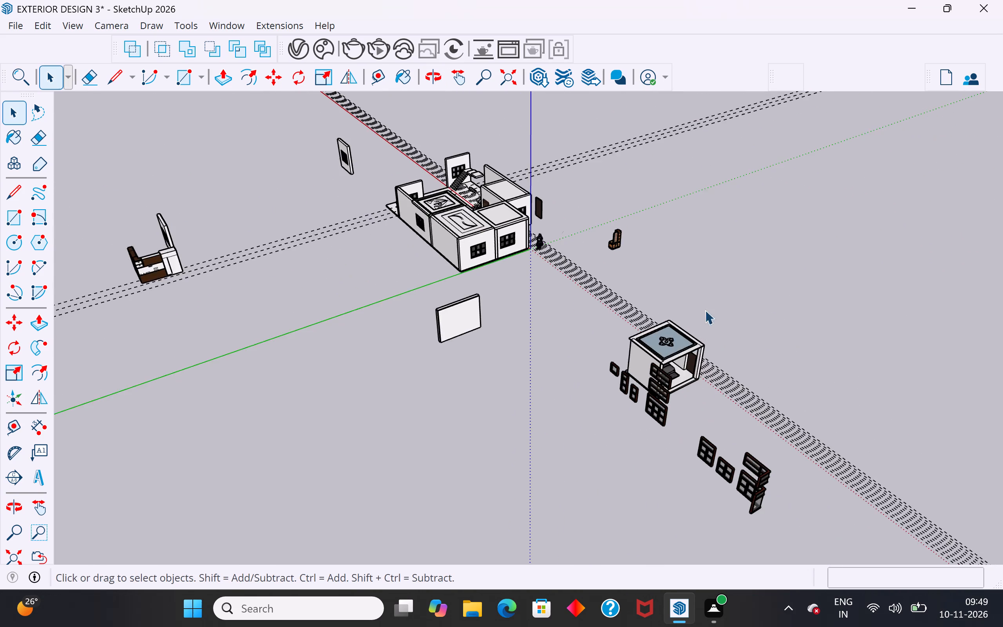
{"action": "middle_click_drag", "start_coordinate": [705, 310], "coordinate": [306, 305]}
{"action": "scroll", "coordinate": [705, 232], "scroll_direction": "up", "scroll_amount": 3}
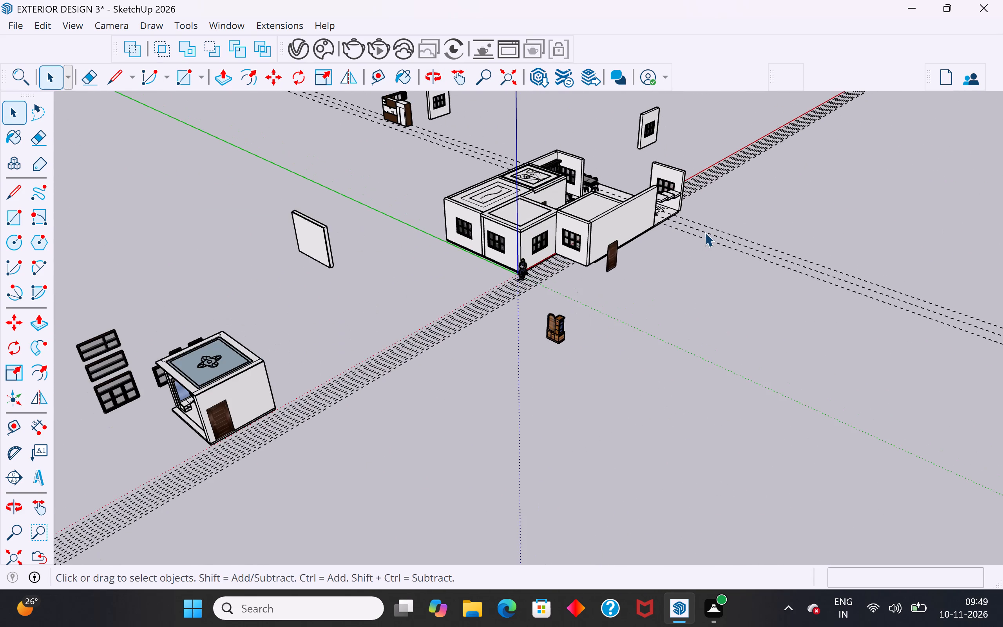
{"action": "middle_click_drag", "start_coordinate": [742, 227], "coordinate": [274, 267]}
{"action": "middle_click_drag", "start_coordinate": [697, 342], "coordinate": [304, 346]}
{"action": "scroll", "coordinate": [465, 365], "scroll_direction": "up", "scroll_amount": 6}
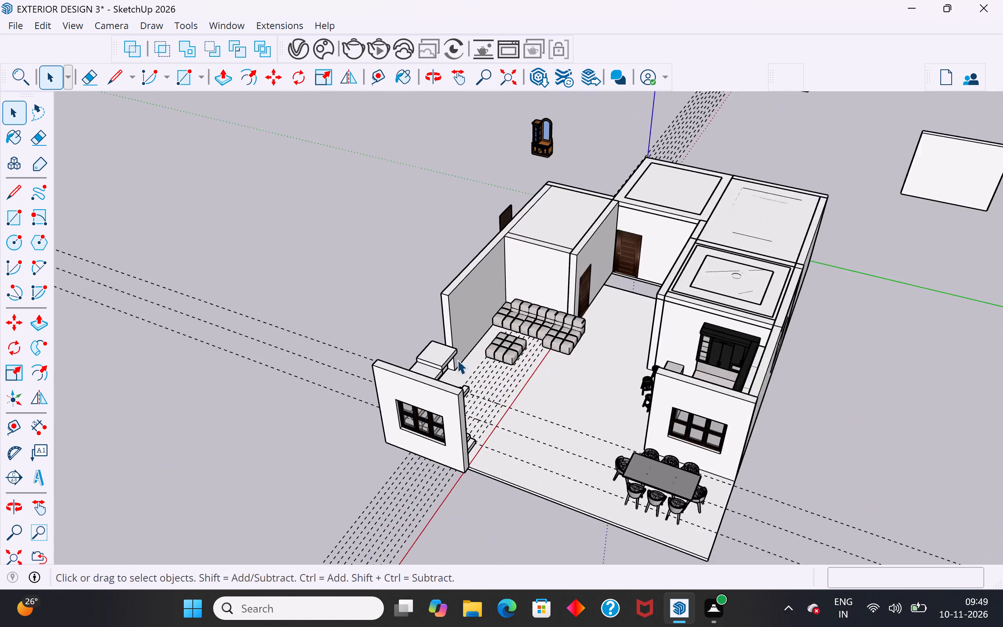
{"action": "scroll", "coordinate": [457, 360], "scroll_direction": "up", "scroll_amount": 14}
{"action": "scroll", "coordinate": [444, 369], "scroll_direction": "down", "scroll_amount": 7}
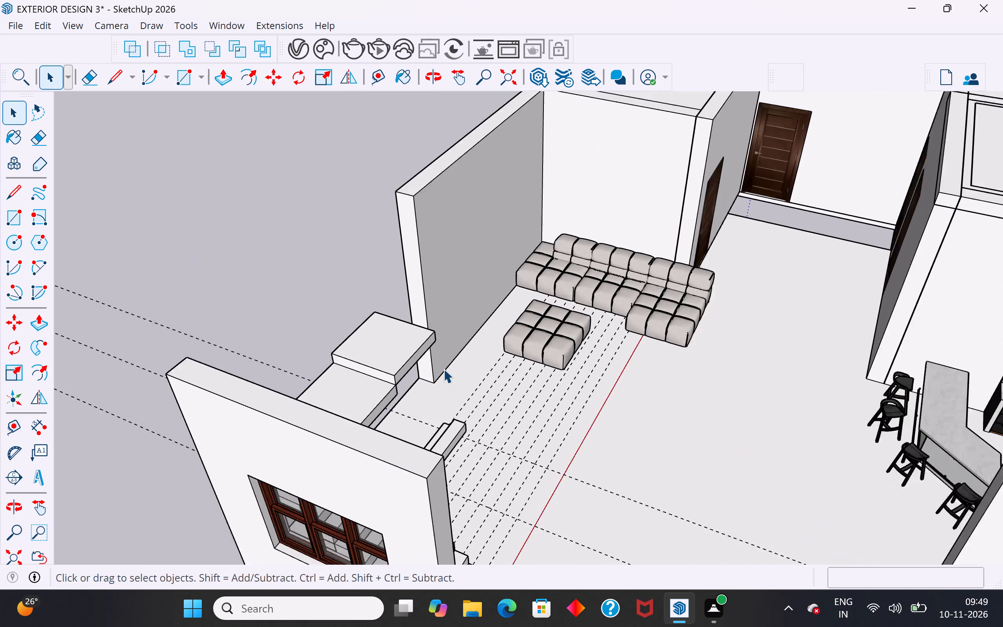
{"action": "scroll", "coordinate": [444, 369], "scroll_direction": "down", "scroll_amount": 2}
{"action": "middle_click_drag", "start_coordinate": [458, 420], "coordinate": [335, 410]}
{"action": "scroll", "coordinate": [335, 410], "scroll_direction": "up", "scroll_amount": 6}
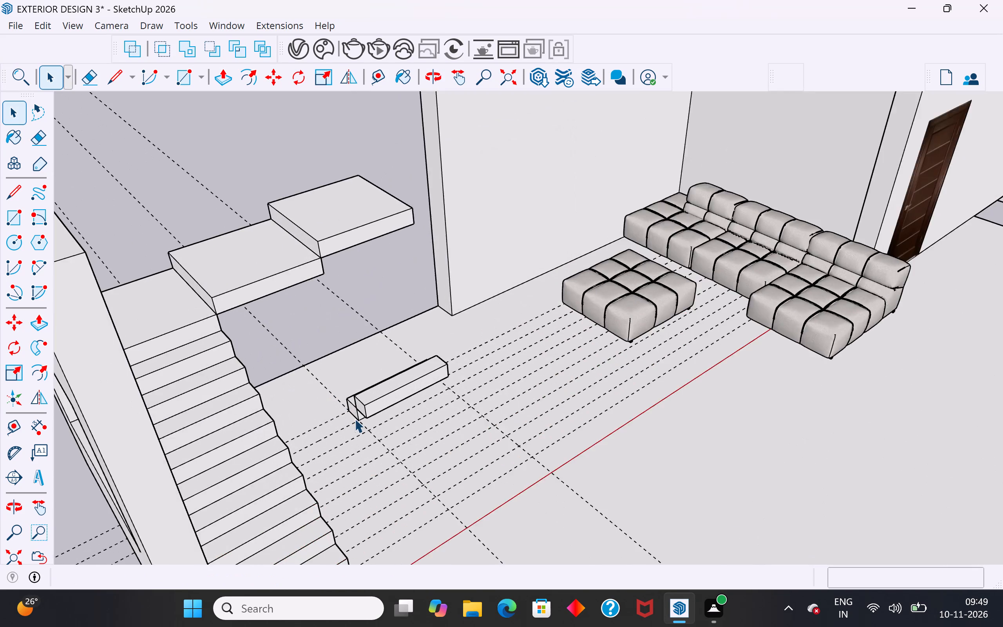
{"action": "scroll", "coordinate": [355, 419], "scroll_direction": "up", "scroll_amount": 2}
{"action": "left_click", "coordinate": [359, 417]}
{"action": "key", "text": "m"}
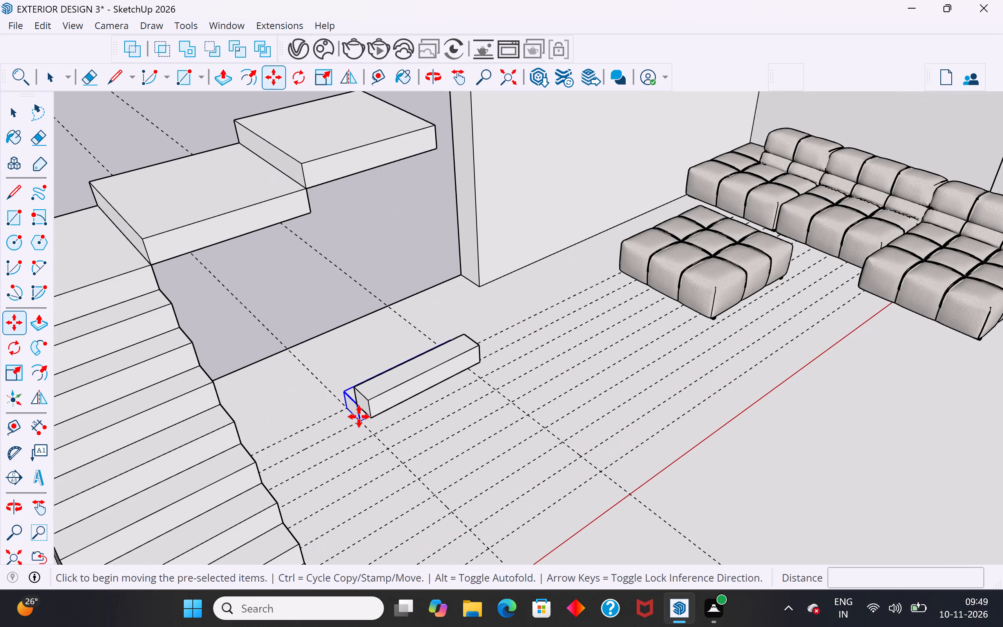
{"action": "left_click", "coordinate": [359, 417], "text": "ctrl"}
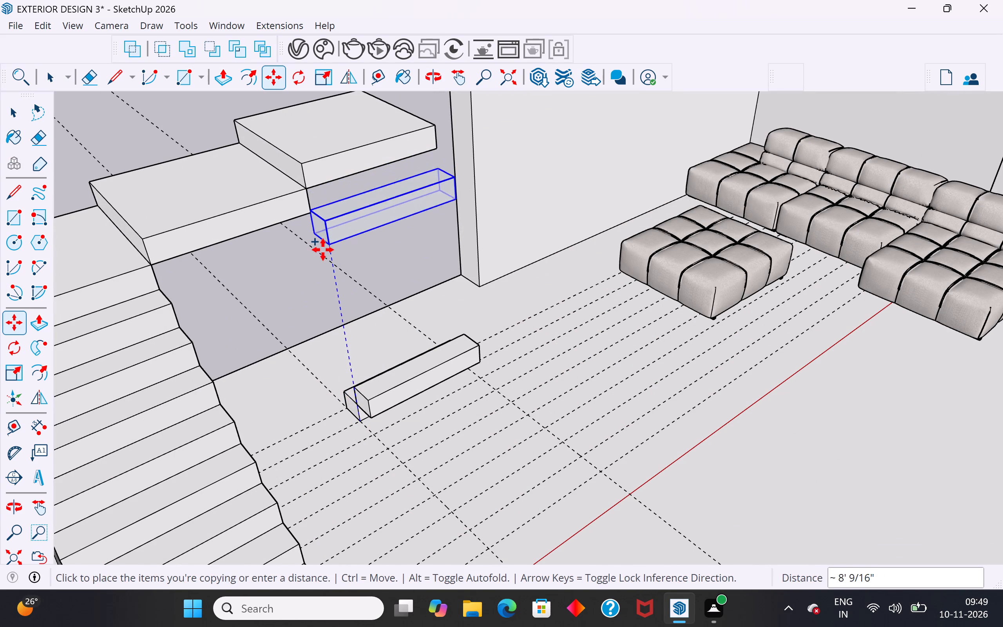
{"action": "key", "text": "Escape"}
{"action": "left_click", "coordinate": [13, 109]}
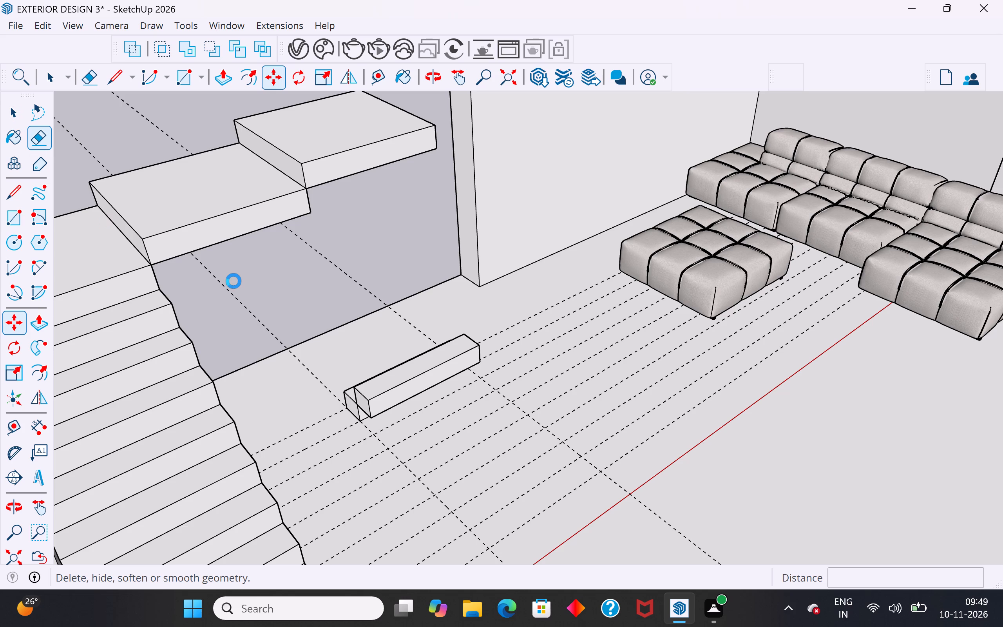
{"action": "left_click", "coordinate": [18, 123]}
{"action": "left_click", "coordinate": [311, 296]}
Move both stair blocks together off the floor, setting their lower rear corner on the upper landing's top corner nearest the open floor.
{"action": "scroll", "coordinate": [373, 426], "scroll_direction": "up", "scroll_amount": 7}
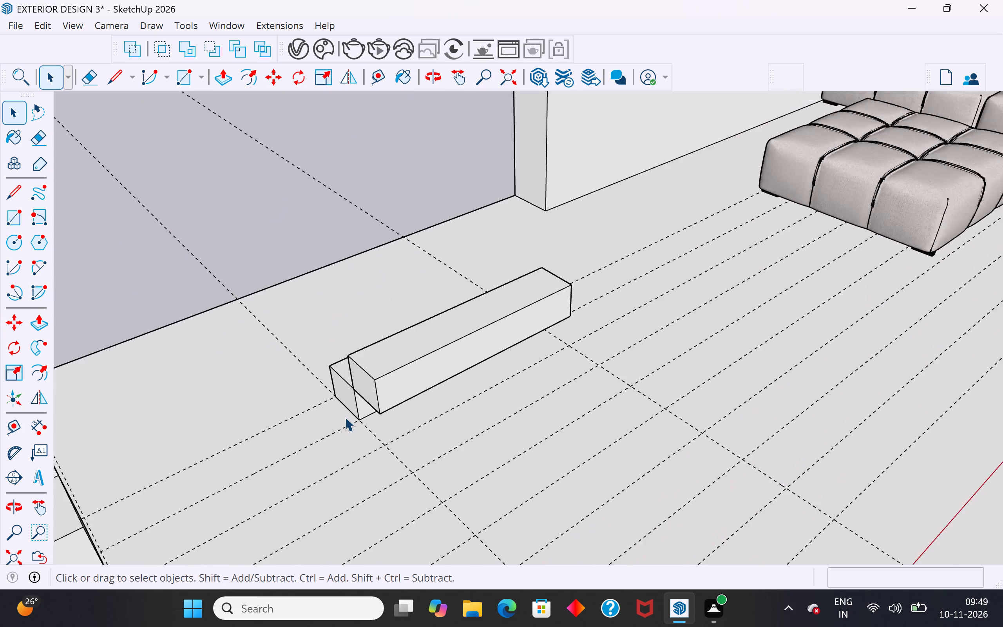
{"action": "scroll", "coordinate": [345, 417], "scroll_direction": "up", "scroll_amount": 1}
{"action": "left_click", "coordinate": [344, 398]}
{"action": "left_click", "coordinate": [349, 383]}
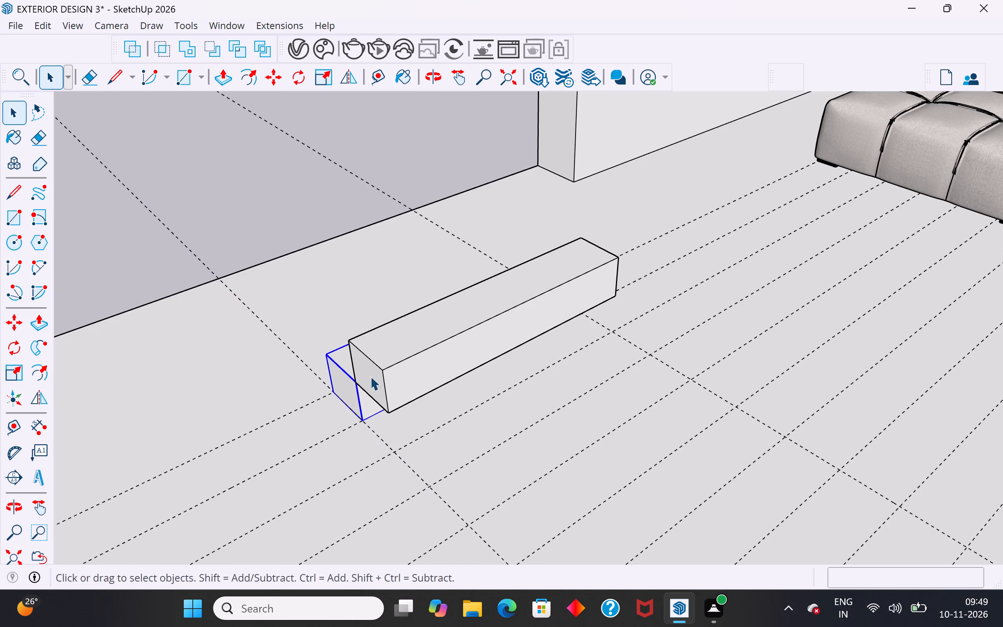
{"action": "left_click", "coordinate": [388, 362], "text": "ctrl"}
{"action": "key", "text": "m"}
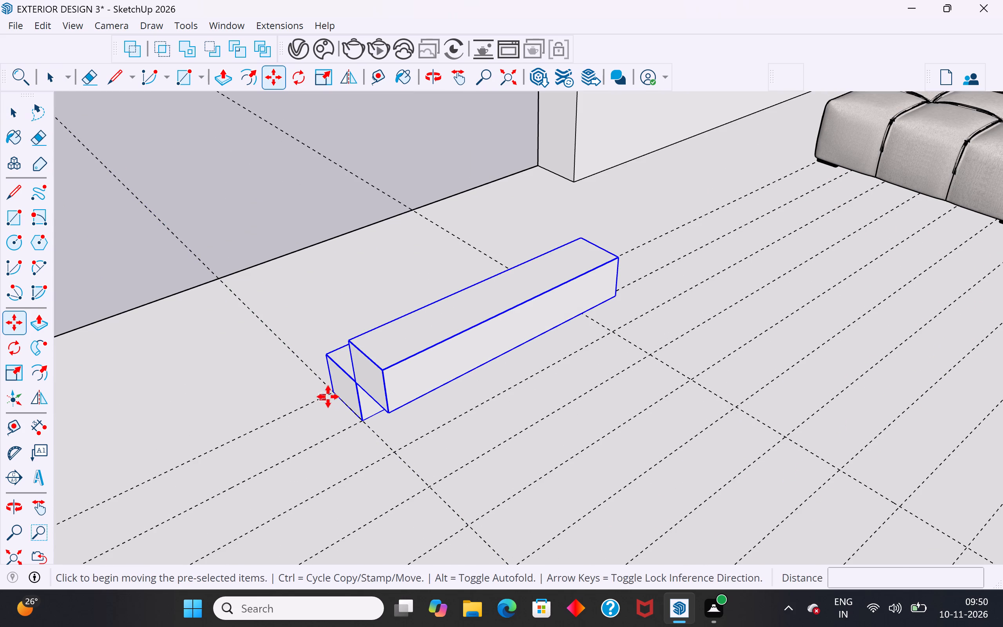
{"action": "left_click", "coordinate": [333, 397]}
{"action": "scroll", "coordinate": [514, 428], "scroll_direction": "down", "scroll_amount": 10}
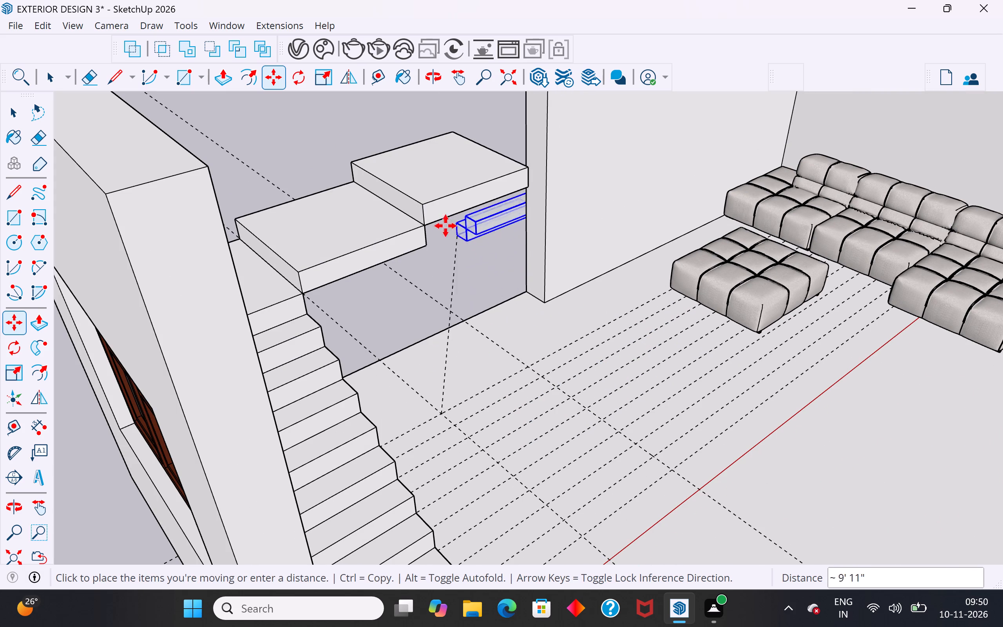
{"action": "left_click", "coordinate": [420, 208]}
{"action": "scroll", "coordinate": [465, 406], "scroll_direction": "down", "scroll_amount": 12}
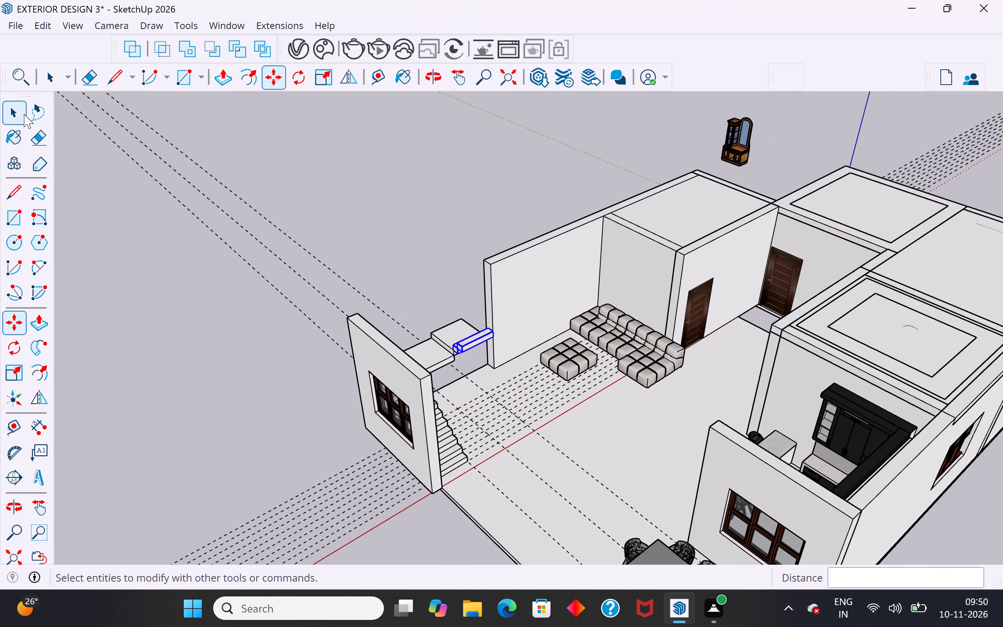
{"action": "left_click", "coordinate": [15, 116]}
{"action": "left_click", "coordinate": [440, 233]}
Copy the pair of stair blocks diagonally upward, setting its lower rear corner on the second block's upper front corner.
{"action": "scroll", "coordinate": [458, 329], "scroll_direction": "up", "scroll_amount": 13}
{"action": "middle_click_drag", "start_coordinate": [486, 373], "coordinate": [490, 373]}
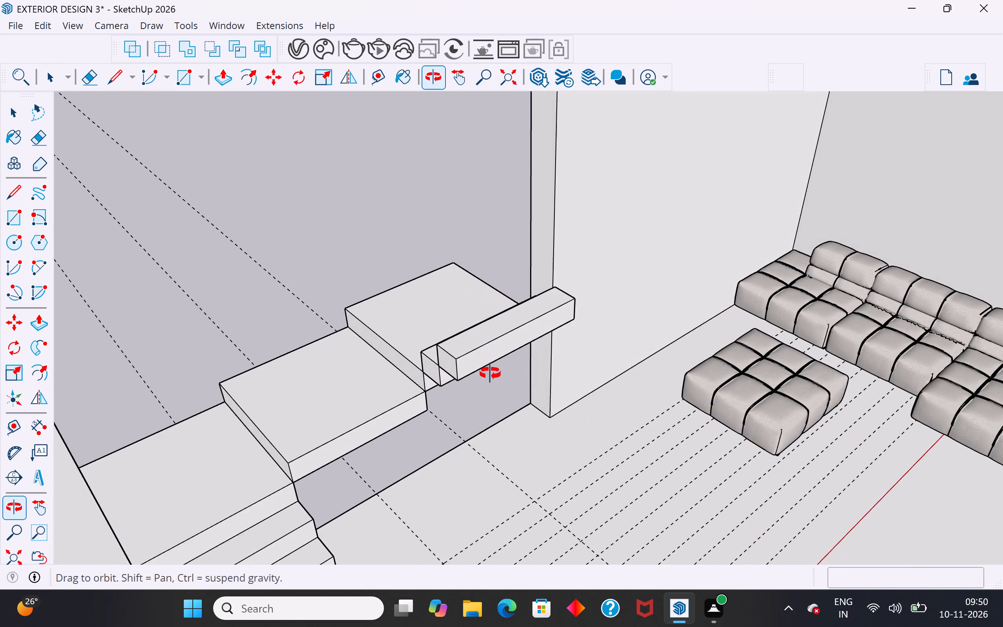
{"action": "middle_click_drag", "start_coordinate": [490, 373], "coordinate": [554, 387]}
{"action": "scroll", "coordinate": [554, 387], "scroll_direction": "up", "scroll_amount": 5}
{"action": "left_click", "coordinate": [503, 402]}
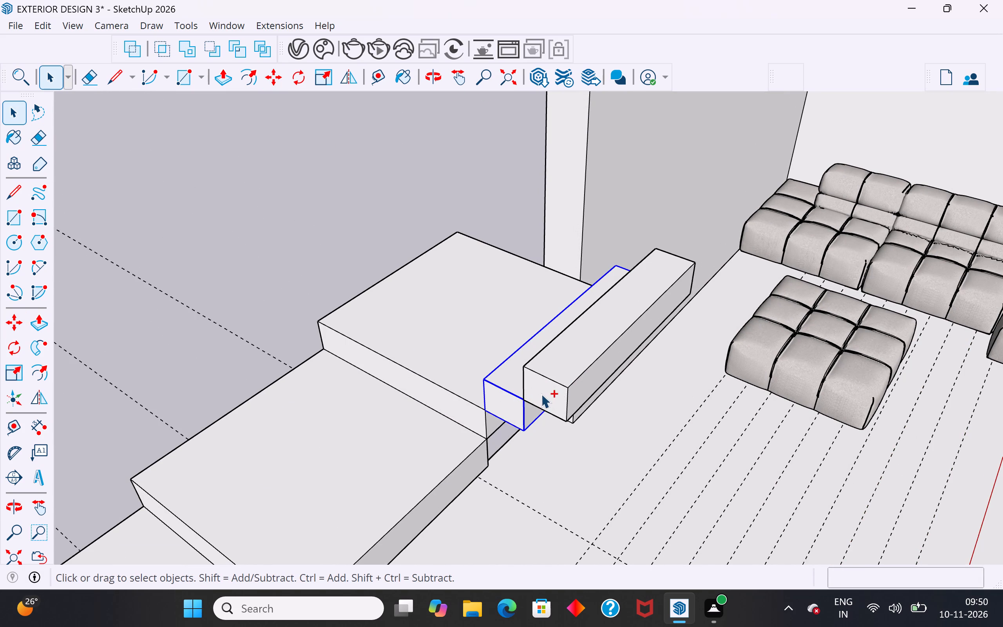
{"action": "left_click", "coordinate": [541, 394], "text": "ctrl"}
{"action": "key", "text": "m"}
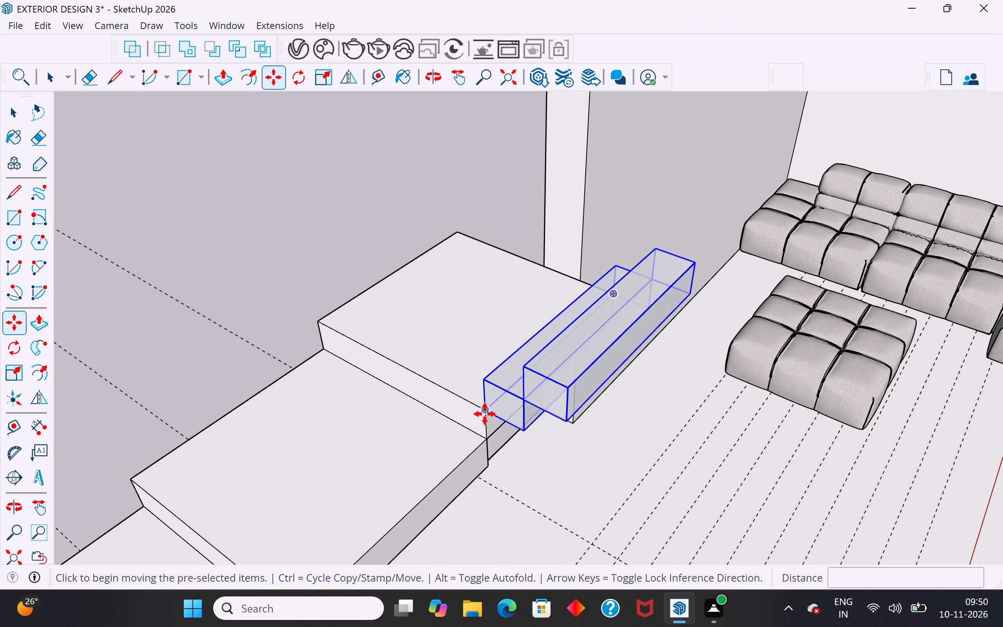
{"action": "left_click", "coordinate": [485, 414], "text": "ctrl"}
{"action": "left_click", "coordinate": [571, 390]}
Copy the selected pair of blocks up the flight twice more, about 1' 6 7/16" each time, corner to corner.
{"action": "middle_click_drag", "start_coordinate": [564, 406], "coordinate": [672, 421]}
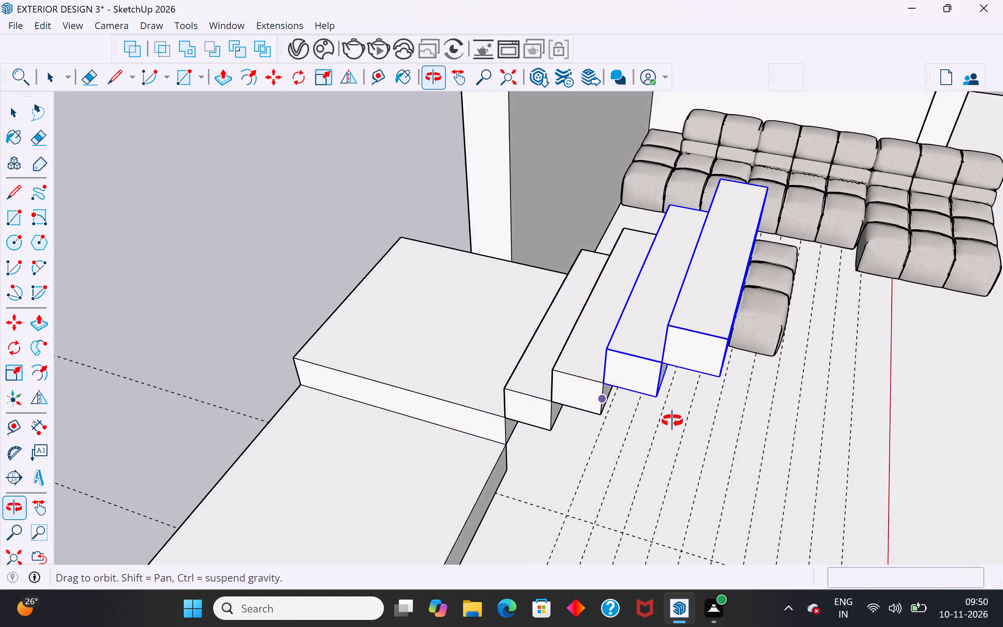
{"action": "middle_click_drag", "start_coordinate": [672, 421], "coordinate": [686, 417]}
{"action": "key", "text": "m"}
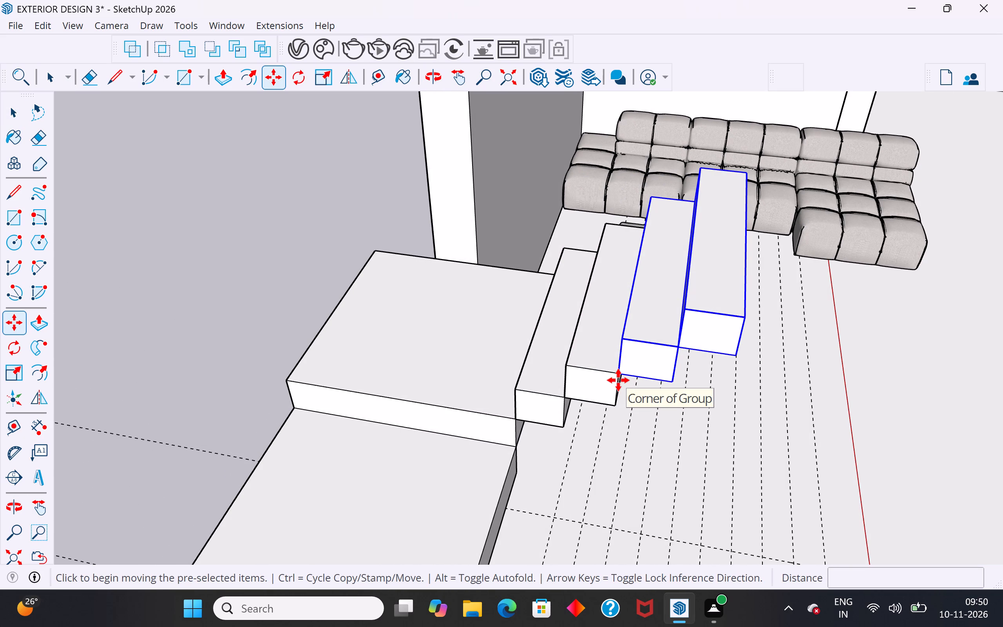
{"action": "left_click", "coordinate": [618, 380]}
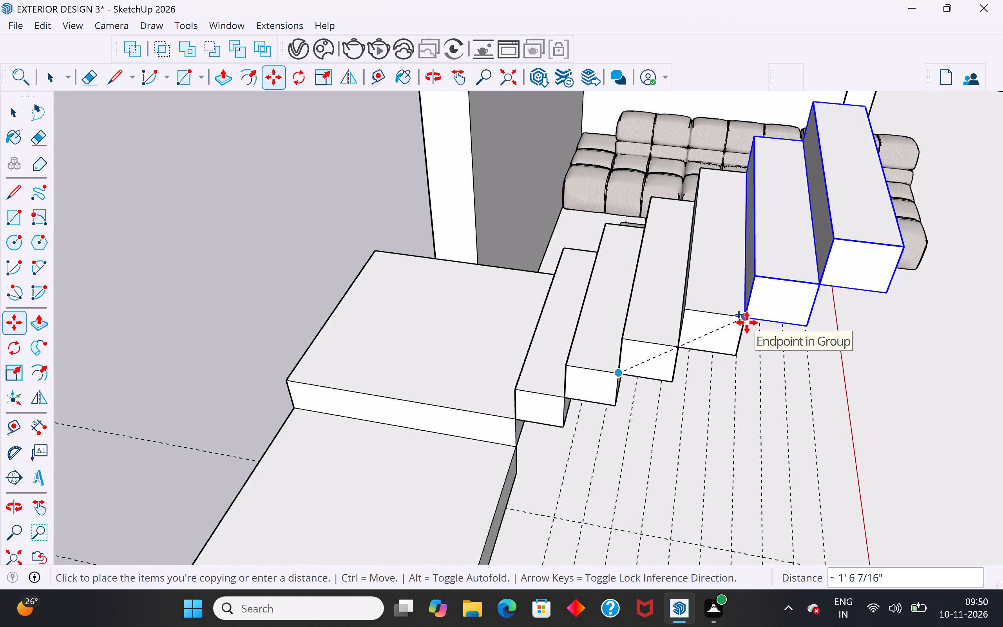
{"action": "left_click", "coordinate": [747, 323]}
{"action": "key", "text": "m"}
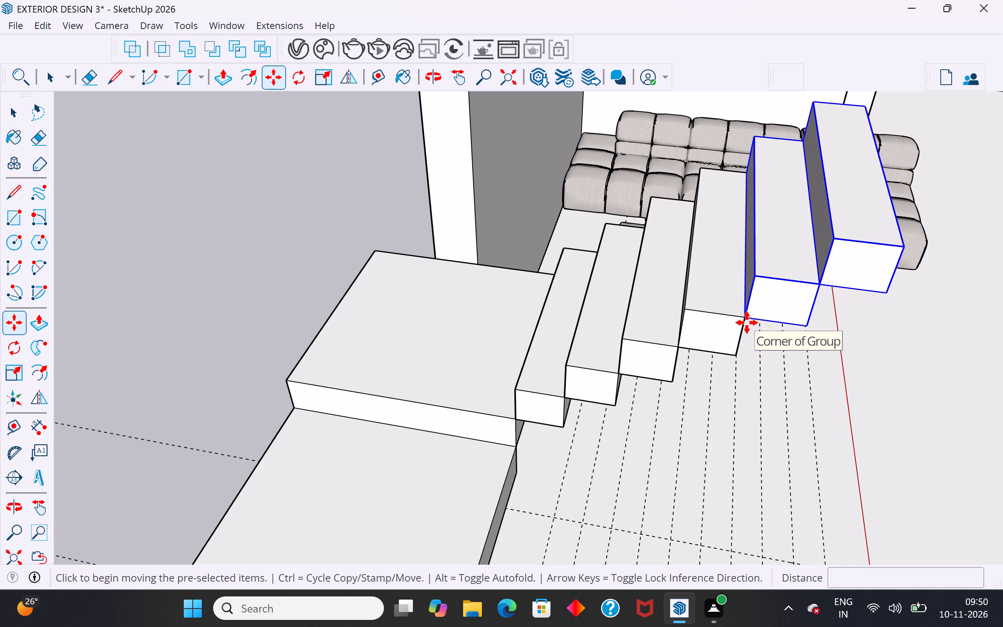
{"action": "left_click", "coordinate": [747, 323]}
{"action": "left_click", "coordinate": [904, 247]}
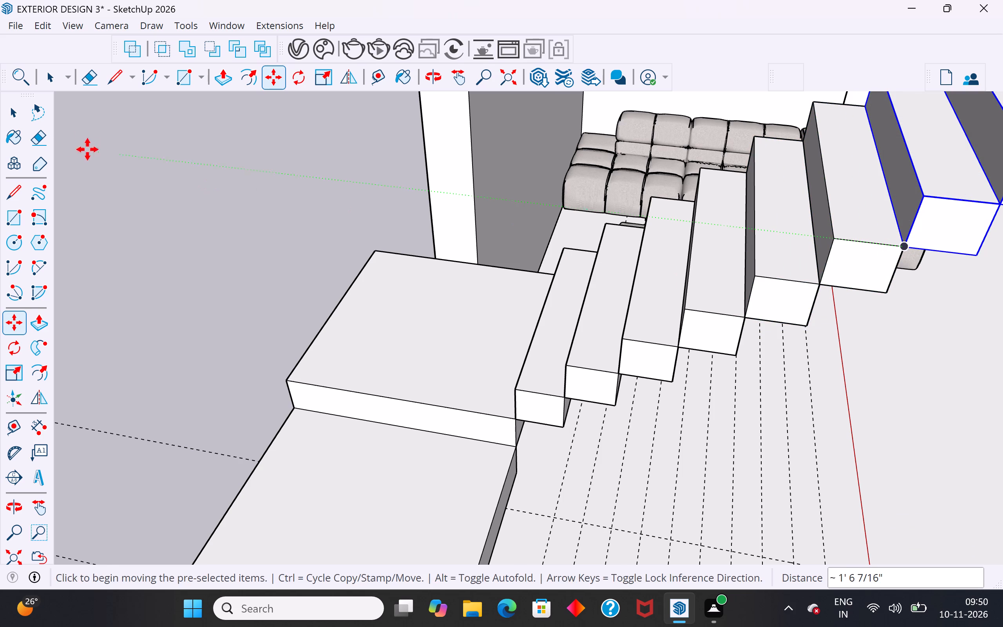
{"action": "left_click", "coordinate": [16, 112]}
{"action": "left_click", "coordinate": [343, 277]}
Copy the topmost stair block about 9 1/4" diagonally, adding one more step at the top of the second flight.
{"action": "scroll", "coordinate": [311, 343], "scroll_direction": "down", "scroll_amount": 9}
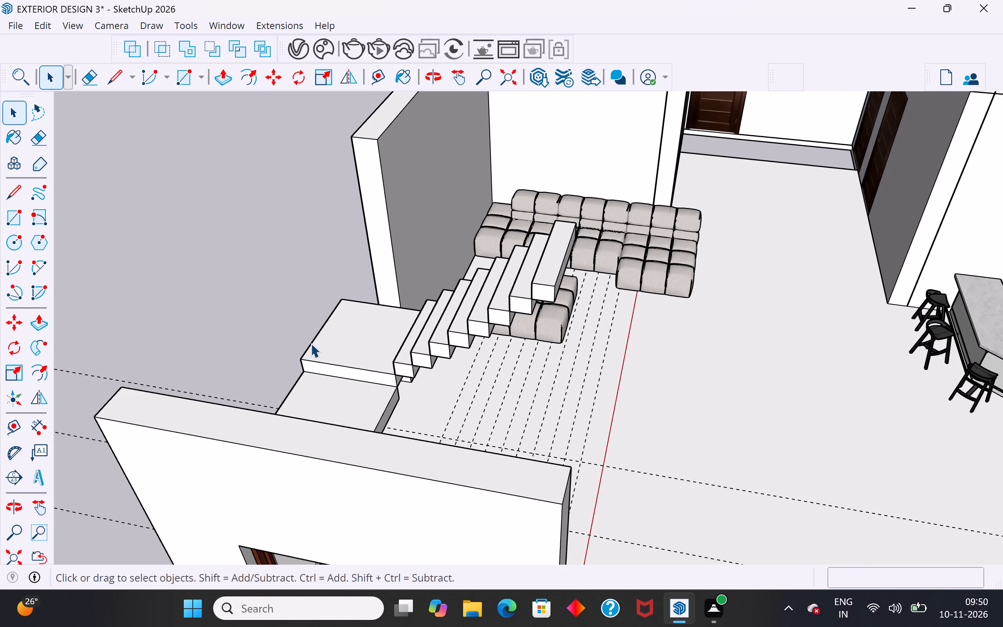
{"action": "middle_click_drag", "start_coordinate": [311, 343], "coordinate": [572, 376]}
{"action": "middle_click_drag", "start_coordinate": [744, 410], "coordinate": [667, 389]}
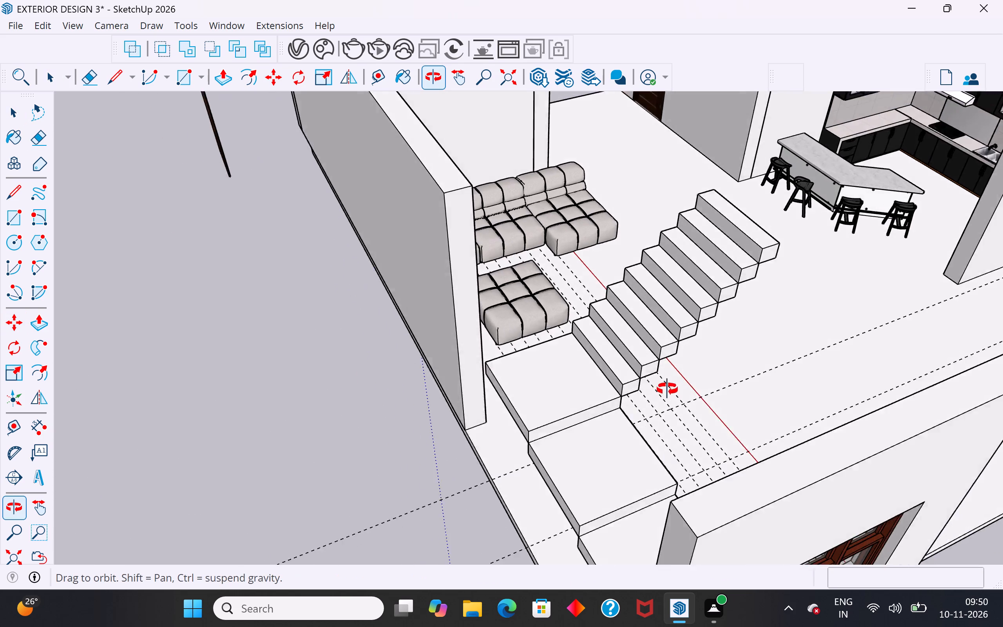
{"action": "middle_click_drag", "start_coordinate": [667, 389], "coordinate": [587, 399]}
{"action": "scroll", "coordinate": [587, 399], "scroll_direction": "up", "scroll_amount": 2}
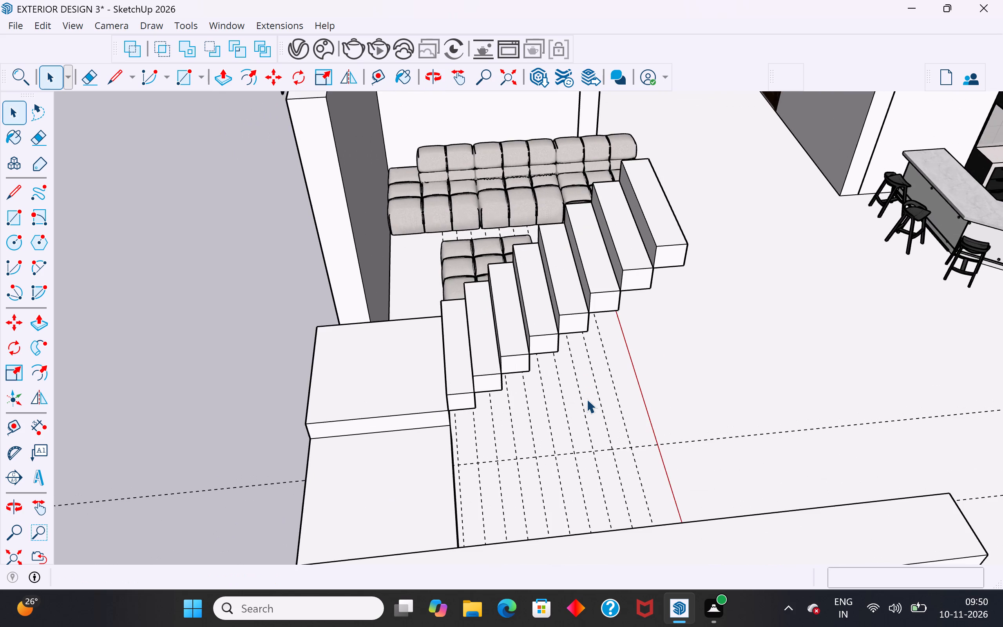
{"action": "scroll", "coordinate": [587, 399], "scroll_direction": "down", "scroll_amount": 4}
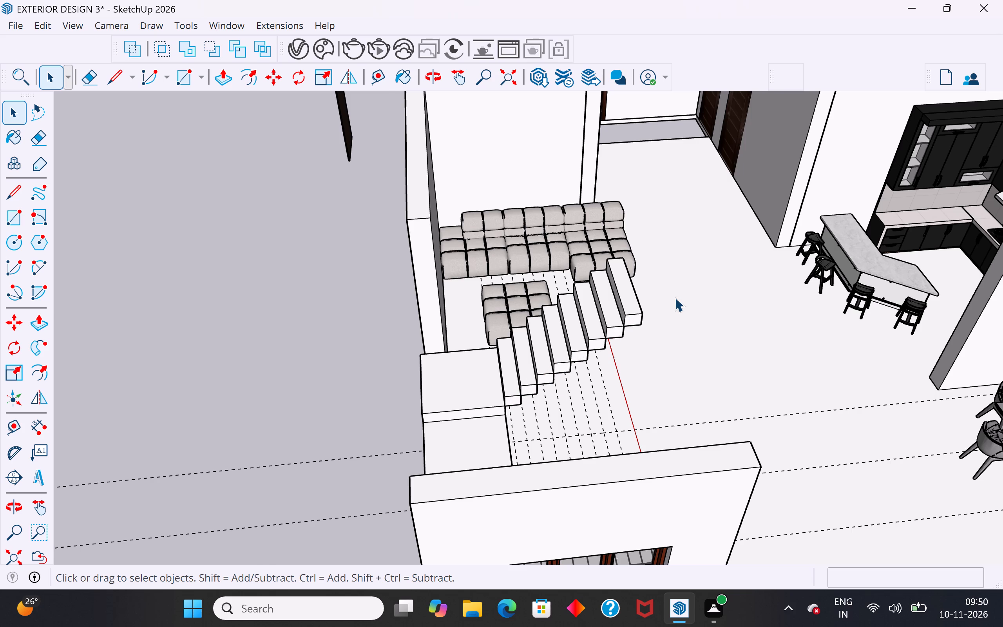
{"action": "scroll", "coordinate": [675, 297], "scroll_direction": "up", "scroll_amount": 3}
{"action": "key", "text": "m"}
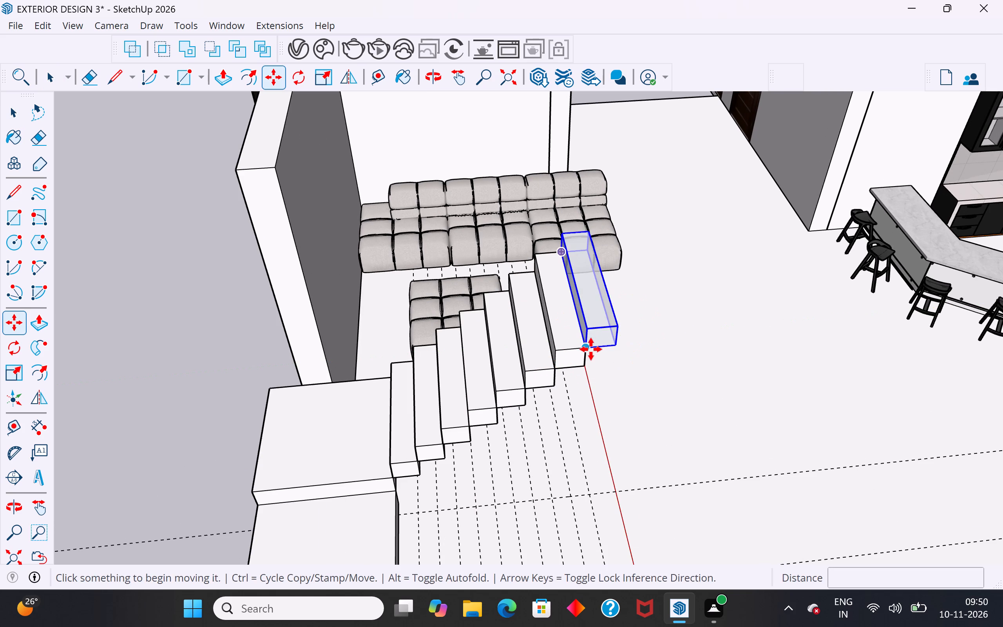
{"action": "left_click", "coordinate": [591, 349], "text": "ctrl"}
{"action": "left_click", "coordinate": [621, 329]}
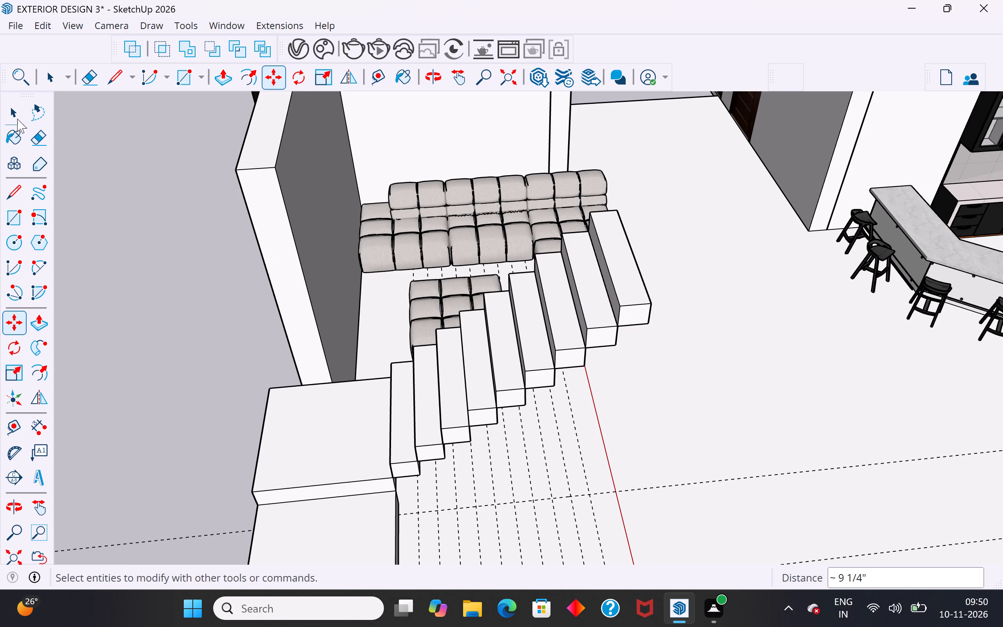
{"action": "left_click", "coordinate": [15, 116]}
{"action": "left_click", "coordinate": [125, 271]}
Examine the second flight together with the landings and the lower flight from several angles.
{"action": "scroll", "coordinate": [498, 333], "scroll_direction": "down", "scroll_amount": 11}
{"action": "middle_click_drag", "start_coordinate": [635, 362], "coordinate": [252, 398]}
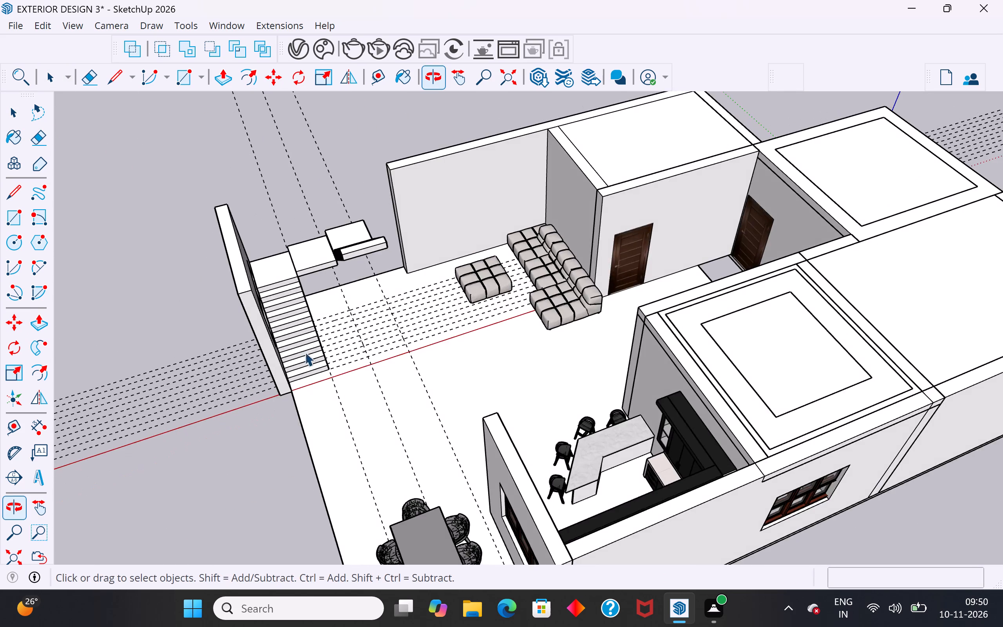
{"action": "scroll", "coordinate": [309, 339], "scroll_direction": "up", "scroll_amount": 5}
{"action": "middle_click_drag", "start_coordinate": [439, 372], "coordinate": [251, 488]}
{"action": "scroll", "coordinate": [286, 522], "scroll_direction": "down", "scroll_amount": 5}
{"action": "middle_click_drag", "start_coordinate": [406, 324], "coordinate": [273, 303]}
{"action": "scroll", "coordinate": [330, 260], "scroll_direction": "up", "scroll_amount": 8}
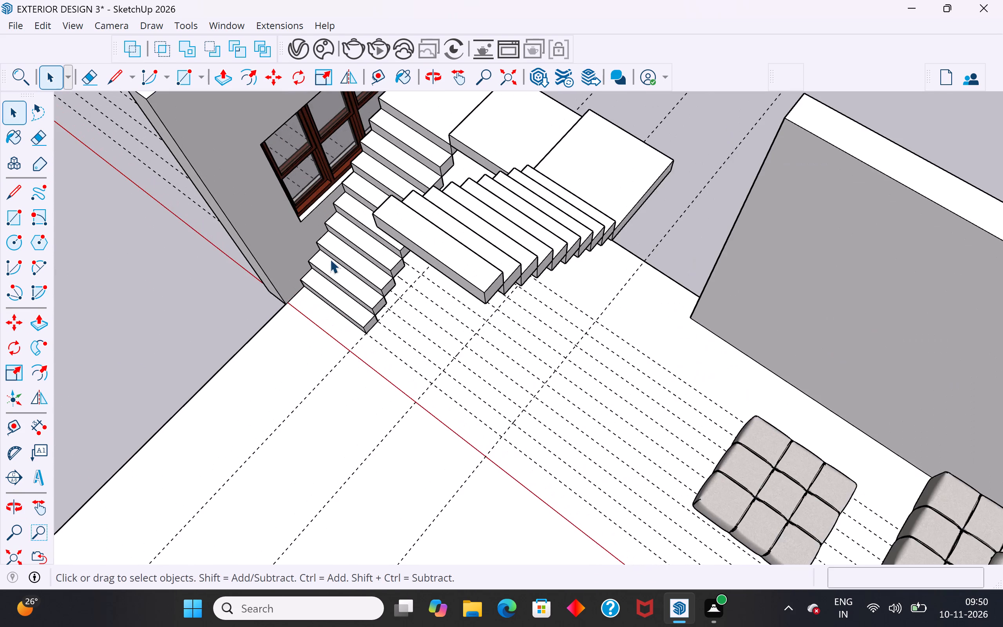
{"action": "middle_click_drag", "start_coordinate": [344, 324], "coordinate": [440, 266]}
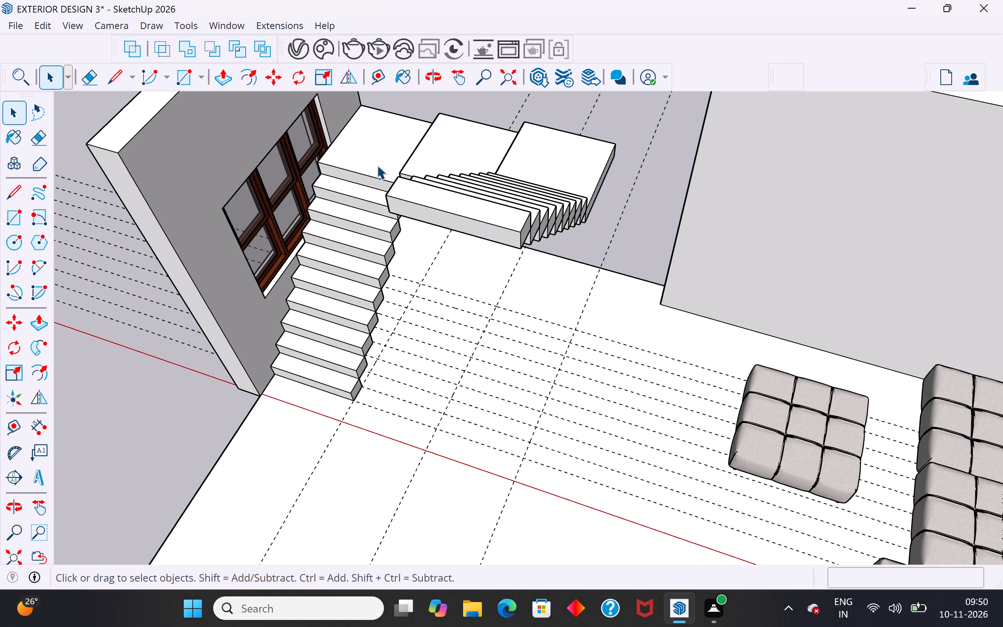
Examine both stair flights and the landings, comparing the second flight's steps with the lower flight beside the window wall.
{"action": "middle_click_drag", "start_coordinate": [601, 190], "coordinate": [471, 241]}
{"action": "middle_click_drag", "start_coordinate": [623, 241], "coordinate": [344, 233]}
{"action": "scroll", "coordinate": [662, 293], "scroll_direction": "up", "scroll_amount": 5}
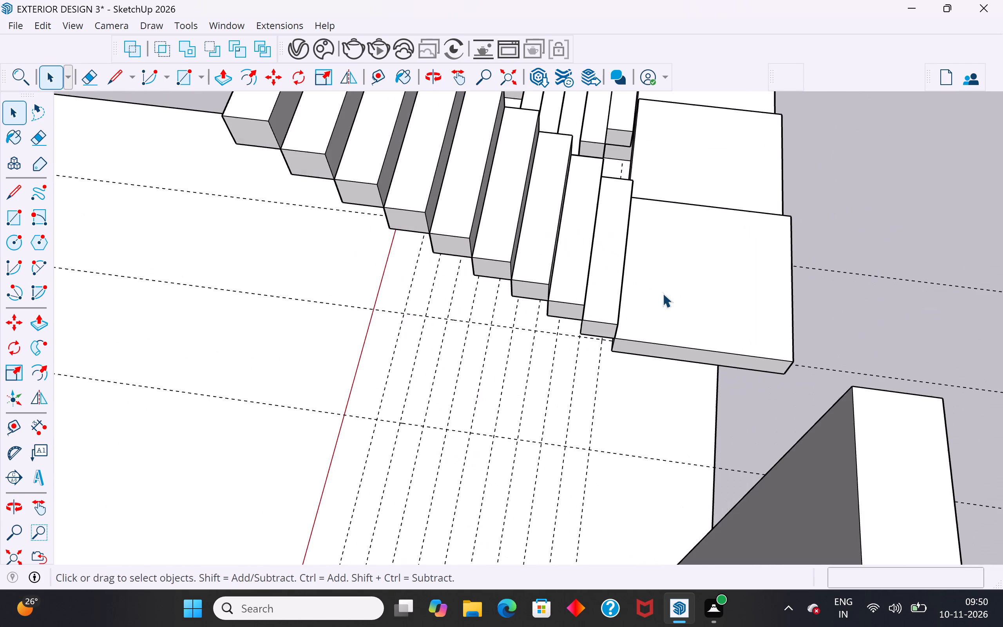
{"action": "scroll", "coordinate": [667, 336], "scroll_direction": "down", "scroll_amount": 11}
{"action": "middle_click_drag", "start_coordinate": [836, 284], "coordinate": [402, 312]}
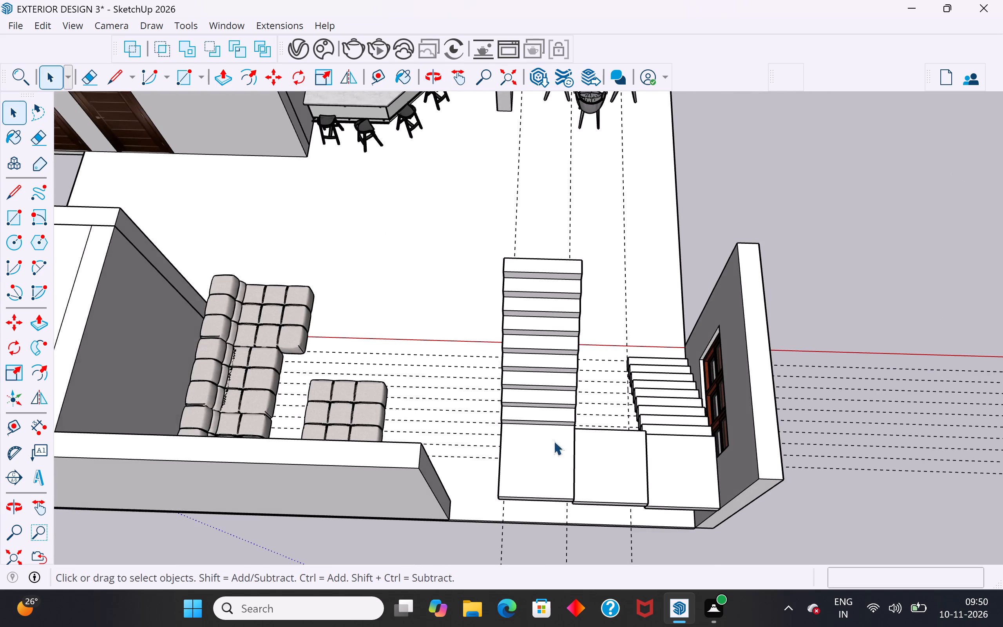
{"action": "middle_click_drag", "start_coordinate": [554, 441], "coordinate": [507, 327]}
{"action": "scroll", "coordinate": [616, 388], "scroll_direction": "up", "scroll_amount": 5}
{"action": "middle_click_drag", "start_coordinate": [631, 395], "coordinate": [616, 497]}
{"action": "scroll", "coordinate": [654, 361], "scroll_direction": "up", "scroll_amount": 4}
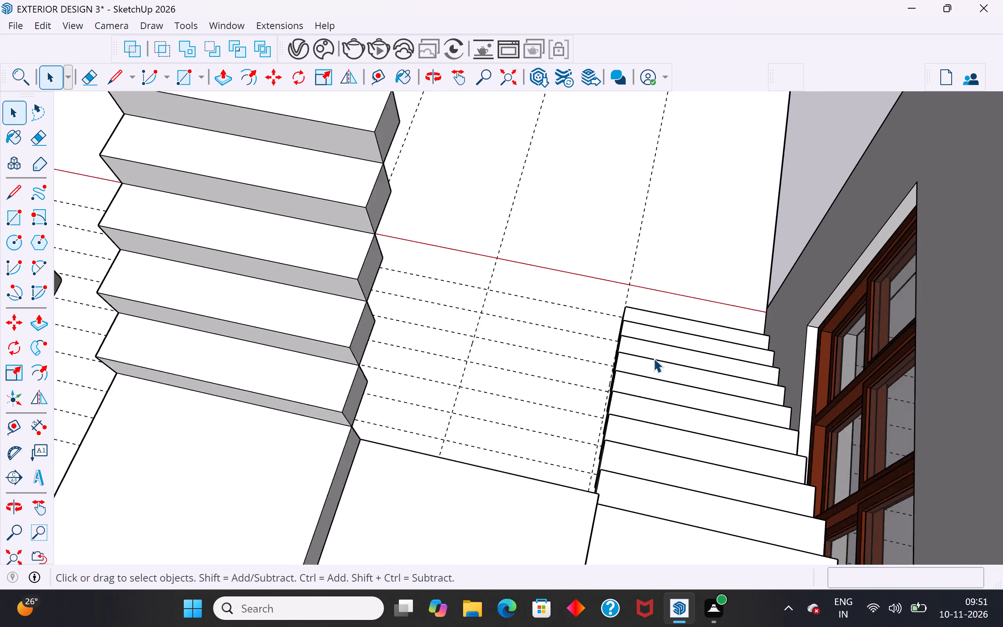
{"action": "scroll", "coordinate": [654, 358], "scroll_direction": "up", "scroll_amount": 2}
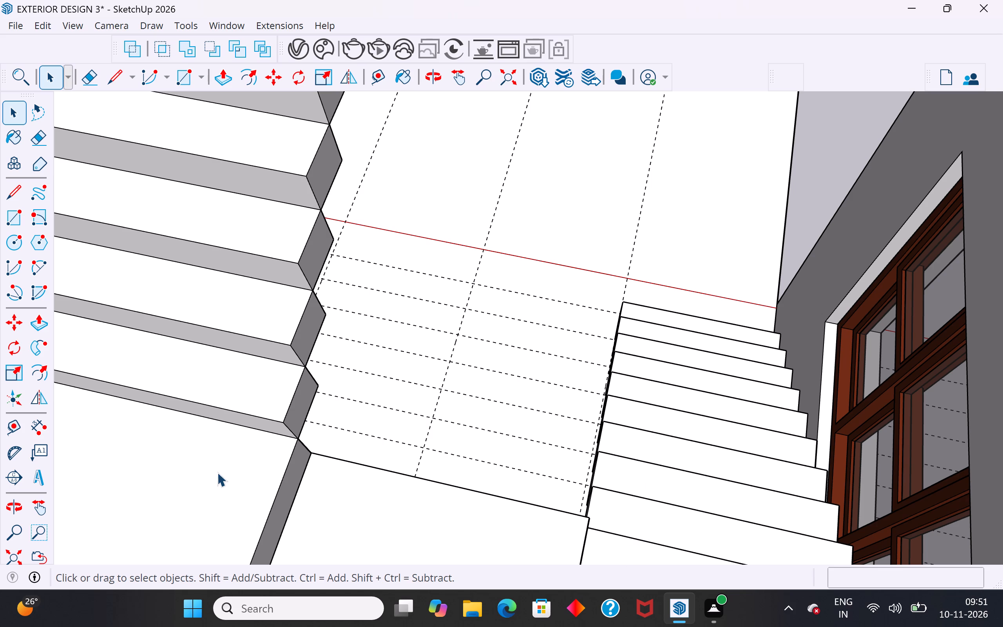
Delete the topmost stair block of the second flight.
{"action": "scroll", "coordinate": [231, 472], "scroll_direction": "down", "scroll_amount": 11}
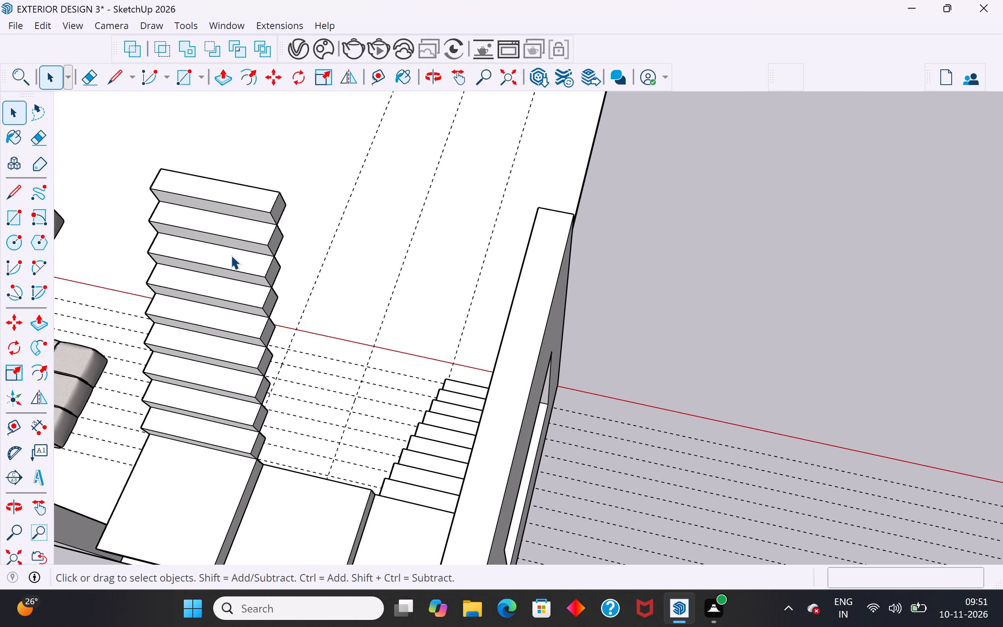
{"action": "left_click", "coordinate": [249, 202]}
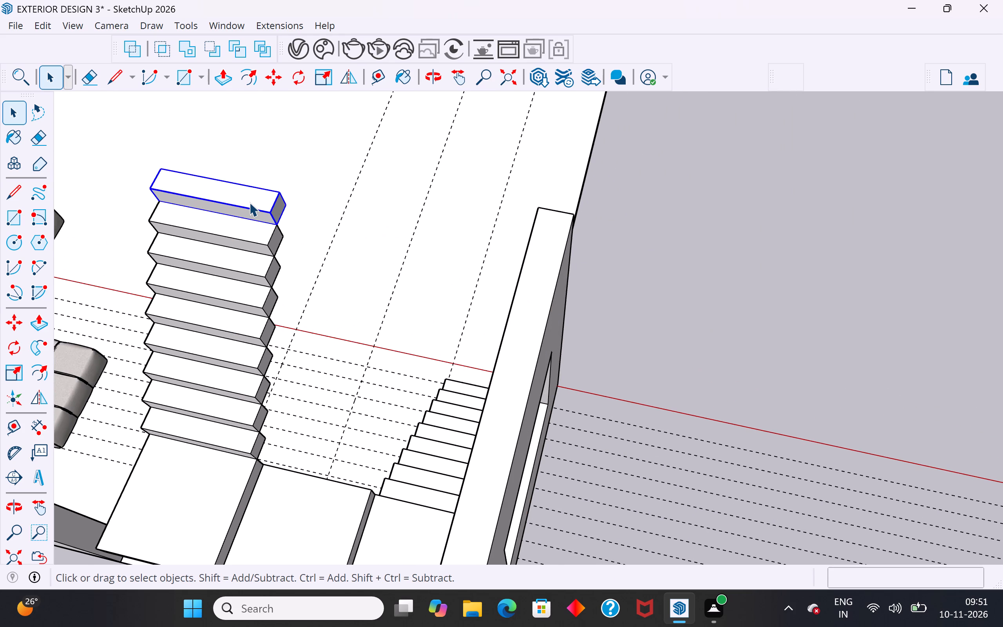
{"action": "key", "text": "Delete"}
Copy the window wall beside the staircase about 11' 5 13/16" along the floor edge to the end of the living area's long wall.
{"action": "scroll", "coordinate": [755, 278], "scroll_direction": "down", "scroll_amount": 16}
{"action": "middle_click_drag", "start_coordinate": [635, 422], "coordinate": [1002, 346]}
{"action": "middle_click_drag", "start_coordinate": [400, 387], "coordinate": [704, 320]}
{"action": "scroll", "coordinate": [406, 215], "scroll_direction": "up", "scroll_amount": 5}
{"action": "middle_click_drag", "start_coordinate": [442, 255], "coordinate": [676, 285]}
{"action": "scroll", "coordinate": [411, 280], "scroll_direction": "up", "scroll_amount": 3}
{"action": "middle_click_drag", "start_coordinate": [425, 290], "coordinate": [453, 303]}
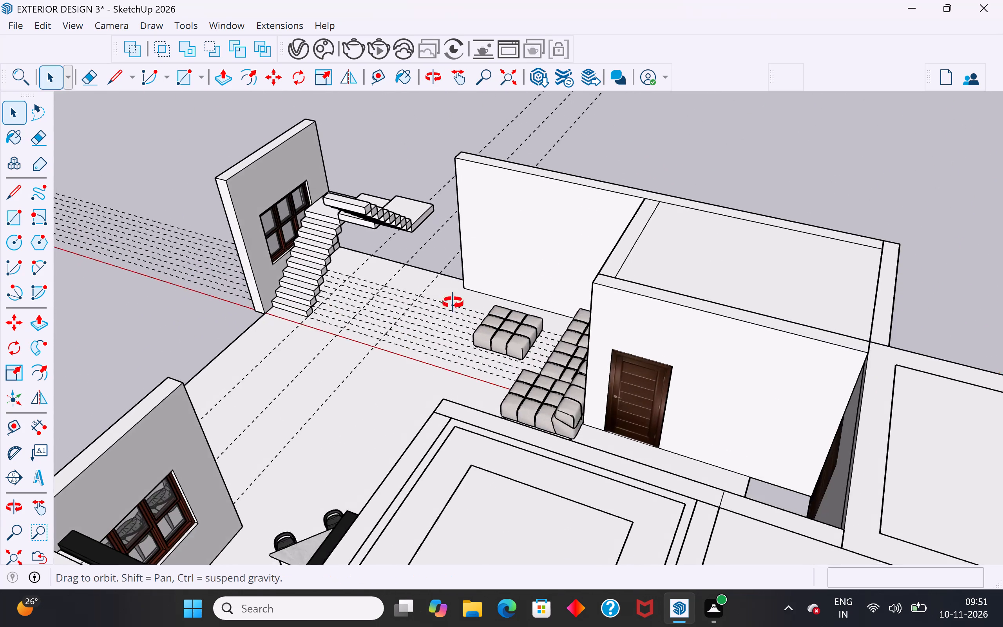
{"action": "middle_click_drag", "start_coordinate": [453, 303], "coordinate": [521, 279]}
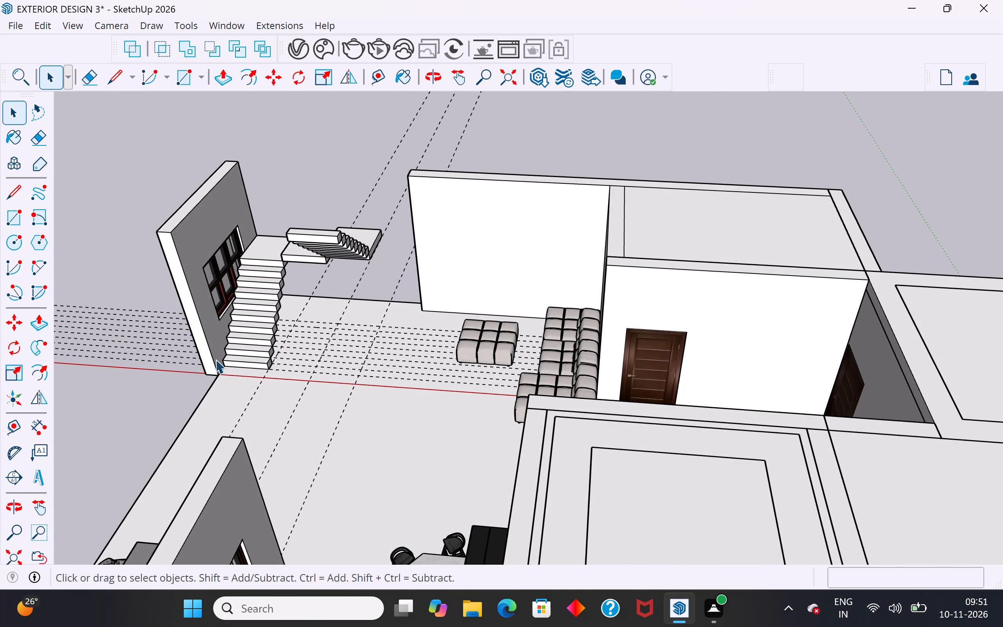
{"action": "left_click", "coordinate": [215, 359]}
{"action": "key", "text": "m"}
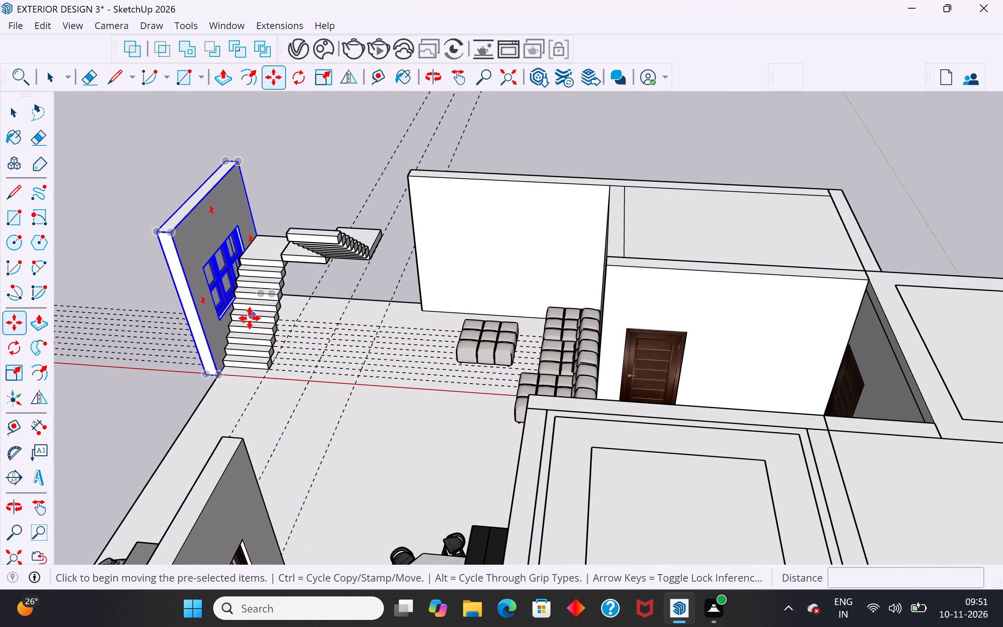
{"action": "middle_click_drag", "start_coordinate": [255, 320], "coordinate": [1002, 199]}
{"action": "scroll", "coordinate": [587, 301], "scroll_direction": "down", "scroll_amount": 4}
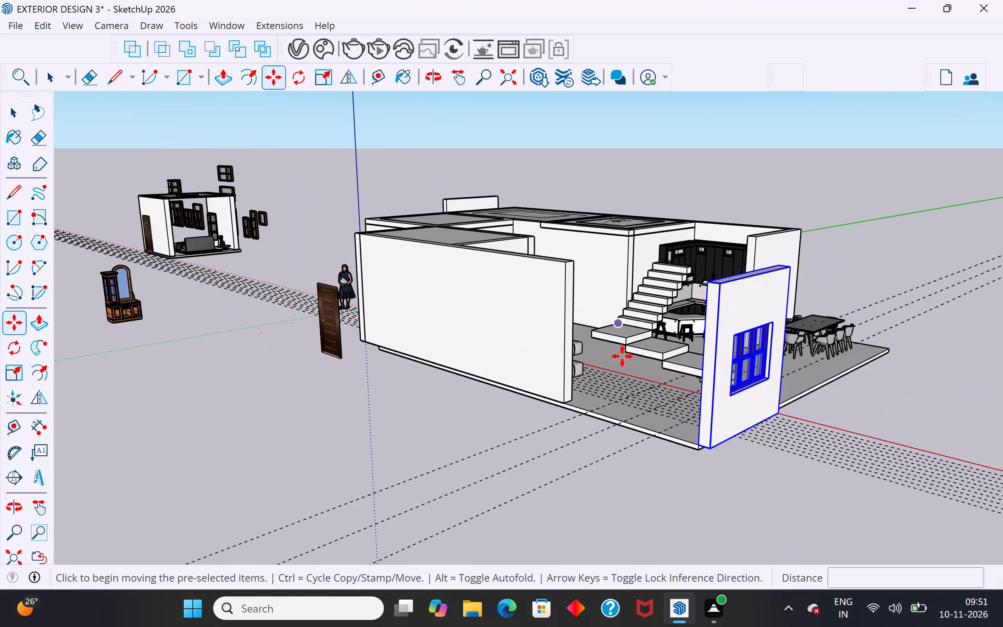
{"action": "middle_click_drag", "start_coordinate": [641, 375], "coordinate": [729, 373]}
{"action": "left_click", "coordinate": [810, 421], "text": "ctrl"}
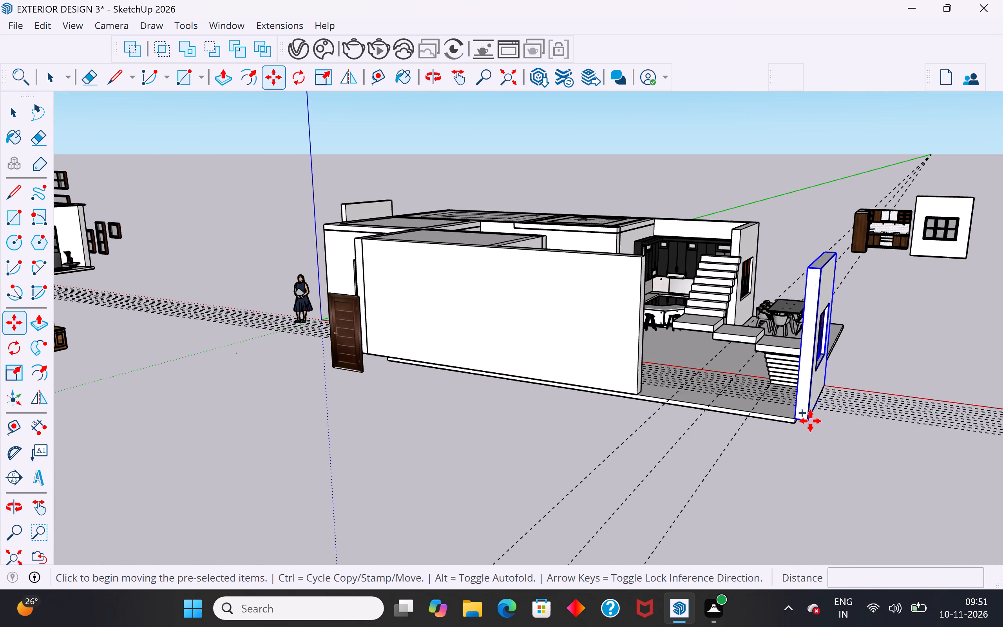
{"action": "scroll", "coordinate": [657, 404], "scroll_direction": "up", "scroll_amount": 3}
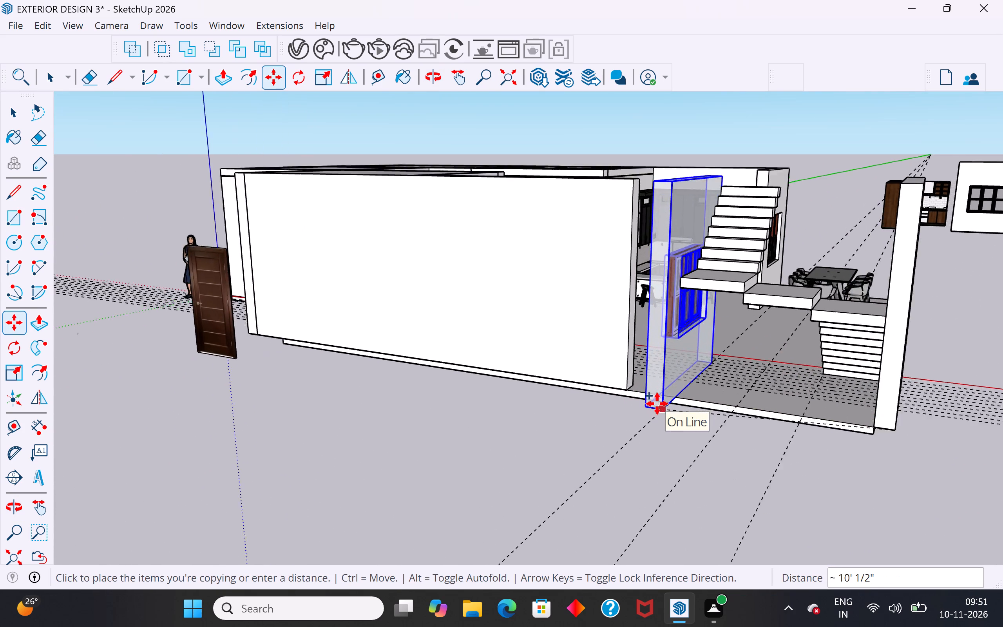
{"action": "scroll", "coordinate": [657, 404], "scroll_direction": "up", "scroll_amount": 7}
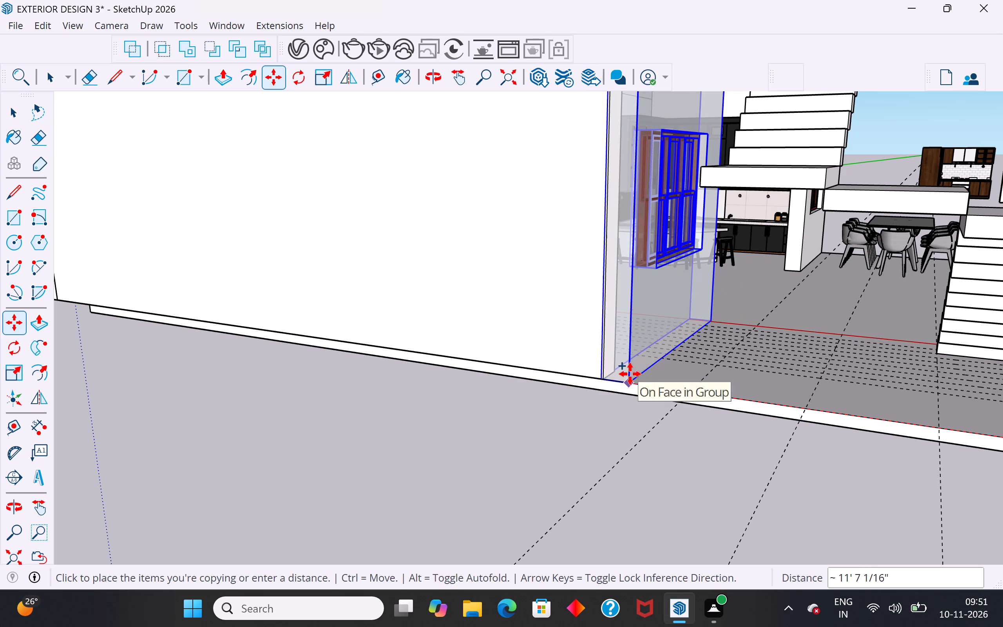
{"action": "left_click", "coordinate": [634, 374]}
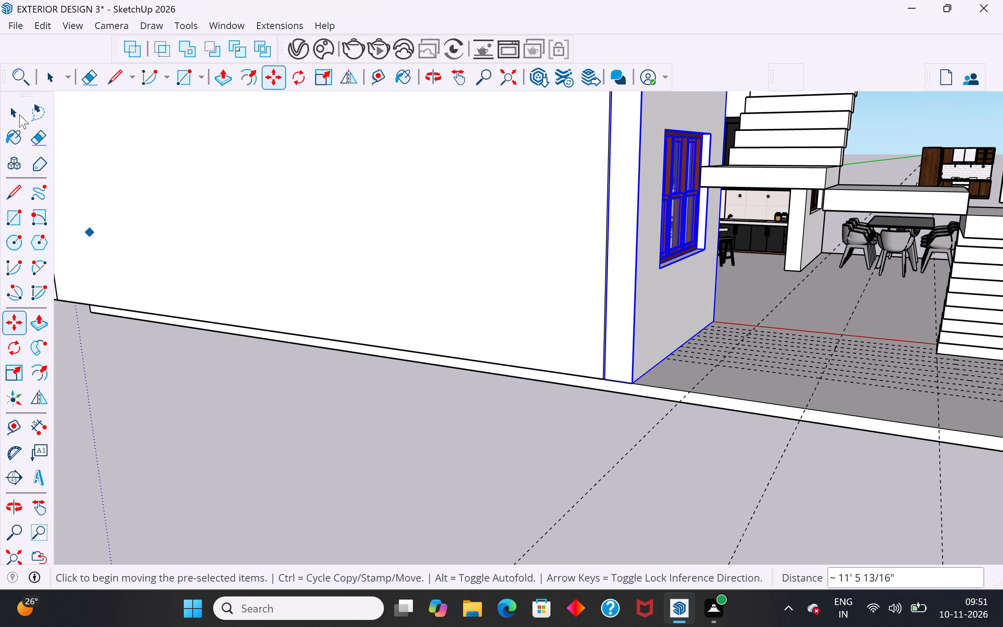
{"action": "left_click", "coordinate": [15, 113]}
{"action": "left_click", "coordinate": [309, 421]}
Move the copied window wall about 5/8" so its lower corner meets the long wall's end corner, closing the gap.
{"action": "middle_click_drag", "start_coordinate": [519, 452], "coordinate": [634, 464]}
{"action": "scroll", "coordinate": [707, 398], "scroll_direction": "up", "scroll_amount": 14}
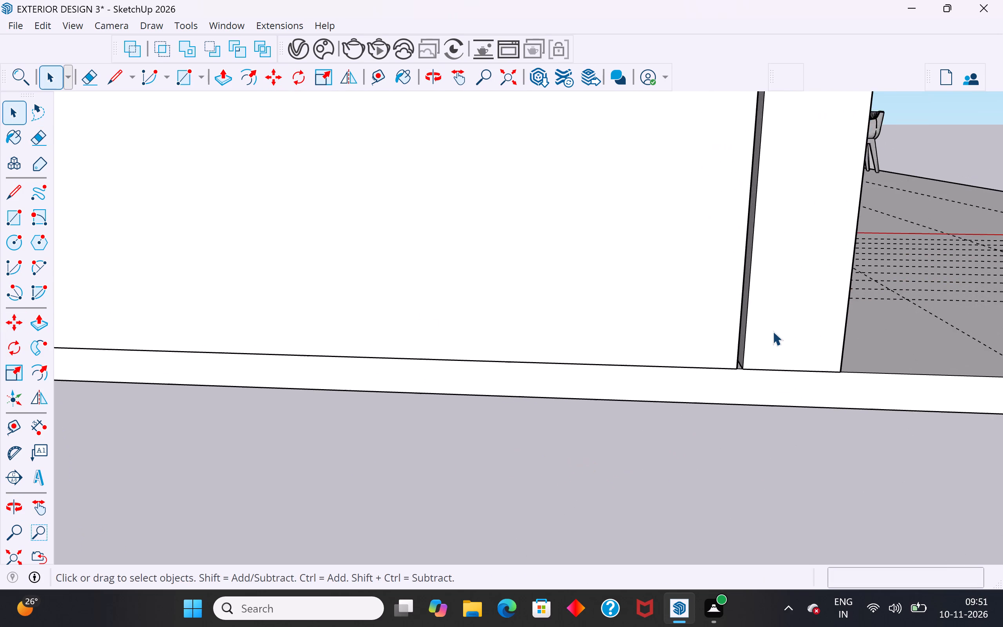
{"action": "left_click", "coordinate": [773, 331]}
{"action": "scroll", "coordinate": [744, 362], "scroll_direction": "up", "scroll_amount": 9}
{"action": "key", "text": "m"}
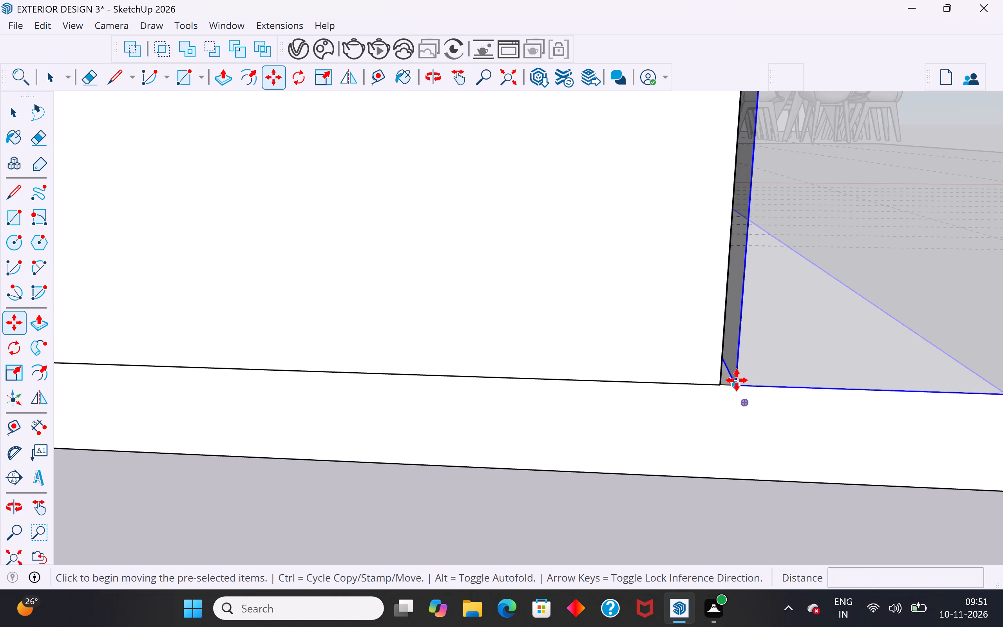
{"action": "left_click", "coordinate": [737, 380]}
{"action": "left_click", "coordinate": [717, 381]}
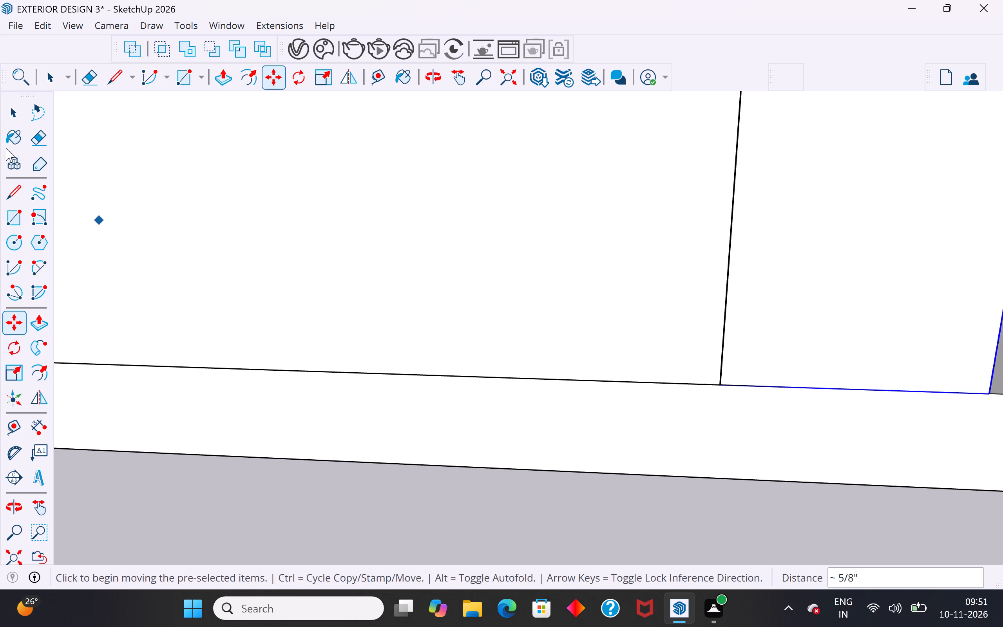
{"action": "left_click", "coordinate": [13, 120]}
{"action": "left_click", "coordinate": [242, 483]}
Examine the whole house from several angles, checking the copied window wall against the staircase, sofa area and dining area.
{"action": "scroll", "coordinate": [336, 466], "scroll_direction": "down", "scroll_amount": 12}
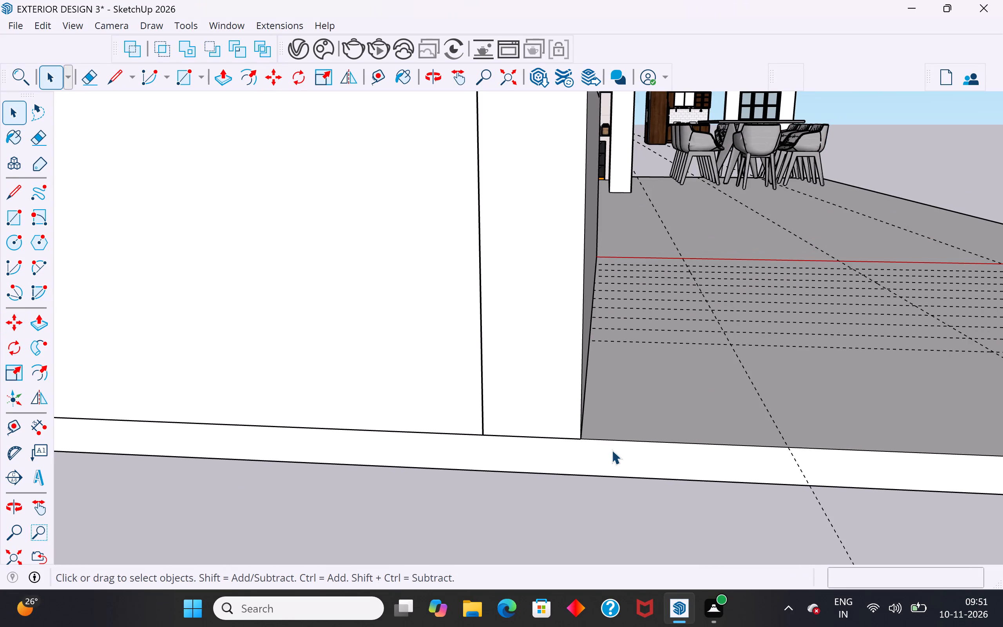
{"action": "scroll", "coordinate": [612, 449], "scroll_direction": "down", "scroll_amount": 6}
{"action": "middle_click_drag", "start_coordinate": [620, 450], "coordinate": [395, 462]}
{"action": "scroll", "coordinate": [404, 390], "scroll_direction": "down", "scroll_amount": 16}
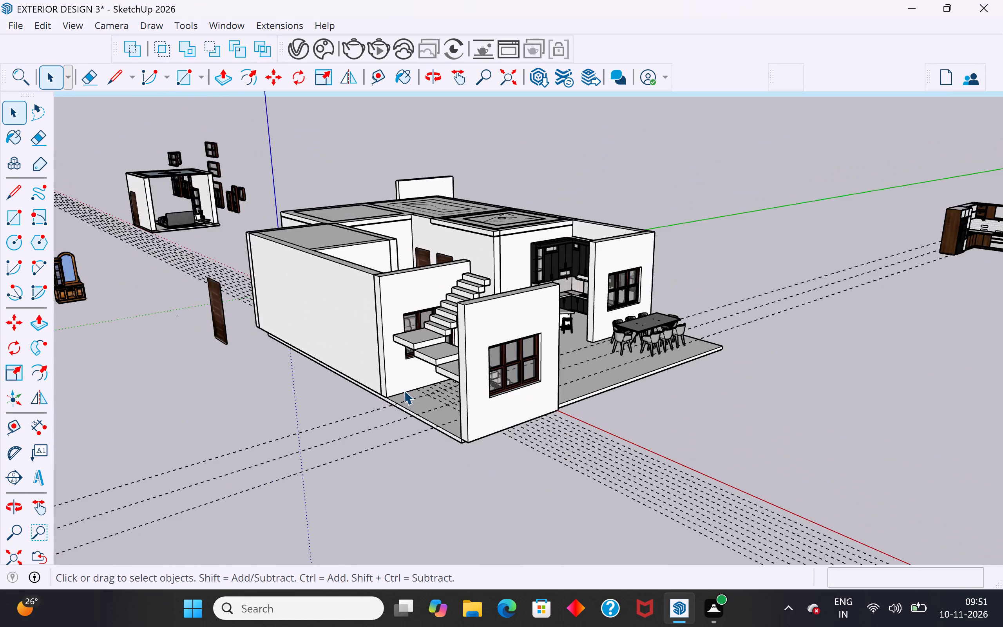
{"action": "scroll", "coordinate": [404, 390], "scroll_direction": "down", "scroll_amount": 14}
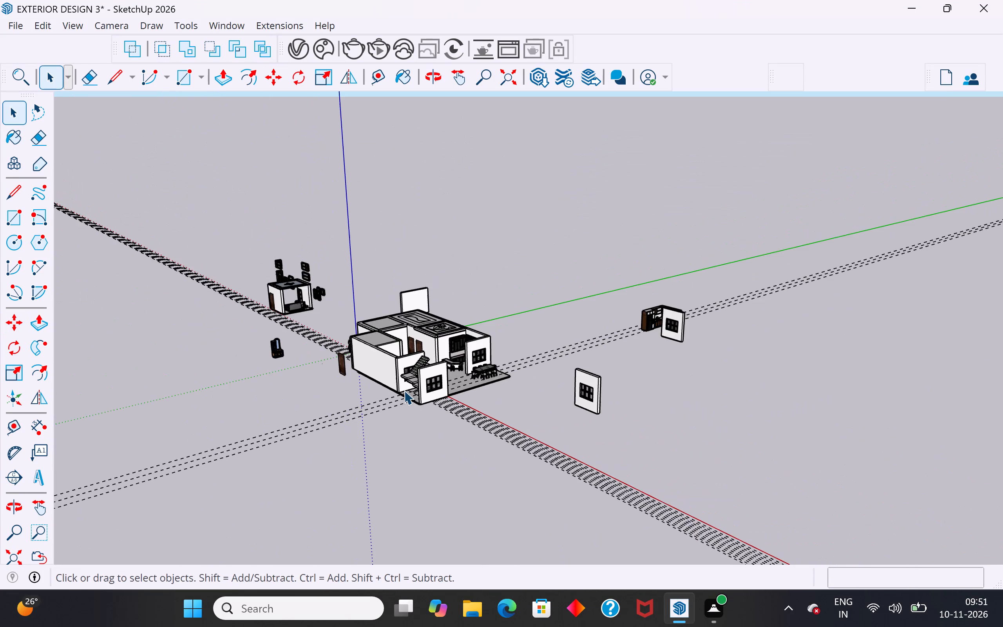
{"action": "middle_click_drag", "start_coordinate": [491, 420], "coordinate": [284, 513]}
{"action": "scroll", "coordinate": [402, 368], "scroll_direction": "up", "scroll_amount": 9}
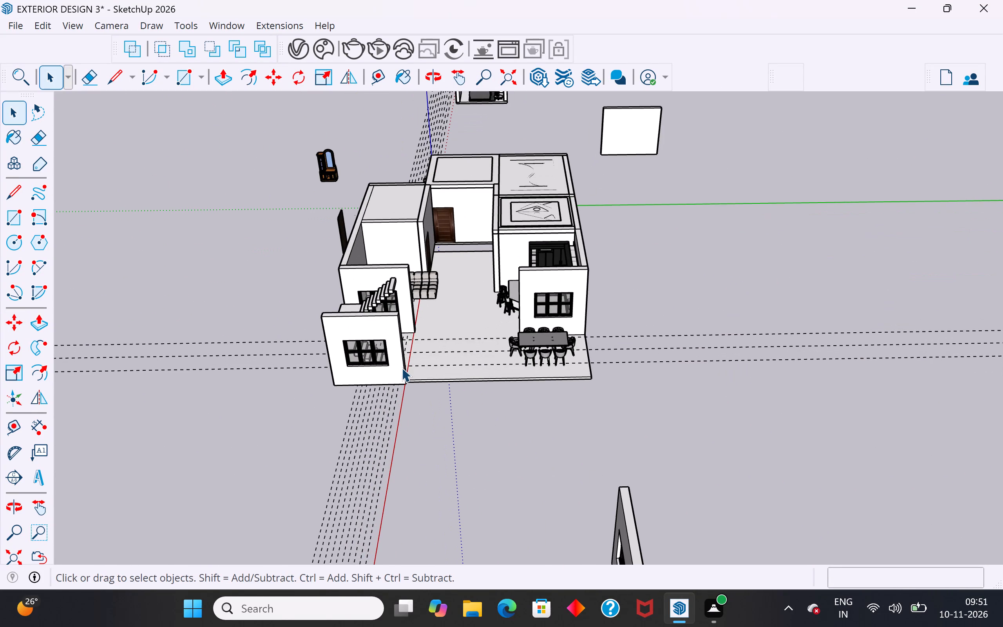
{"action": "middle_click_drag", "start_coordinate": [442, 379], "coordinate": [177, 396]}
{"action": "scroll", "coordinate": [471, 219], "scroll_direction": "up", "scroll_amount": 4}
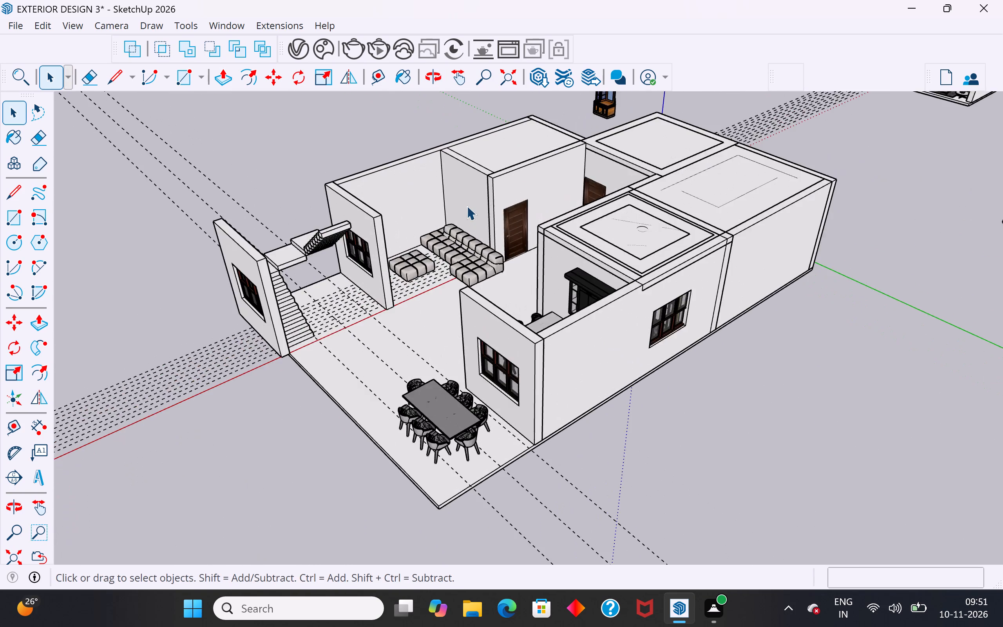
{"action": "scroll", "coordinate": [467, 206], "scroll_direction": "up", "scroll_amount": 4}
{"action": "middle_click_drag", "start_coordinate": [441, 218], "coordinate": [372, 287]}
{"action": "scroll", "coordinate": [372, 287], "scroll_direction": "down", "scroll_amount": 4}
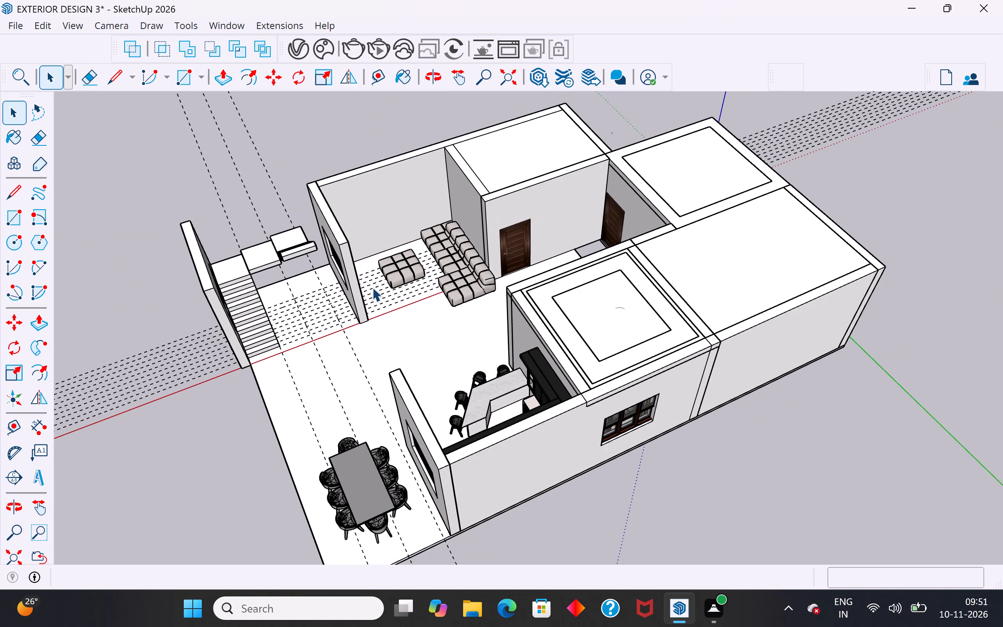
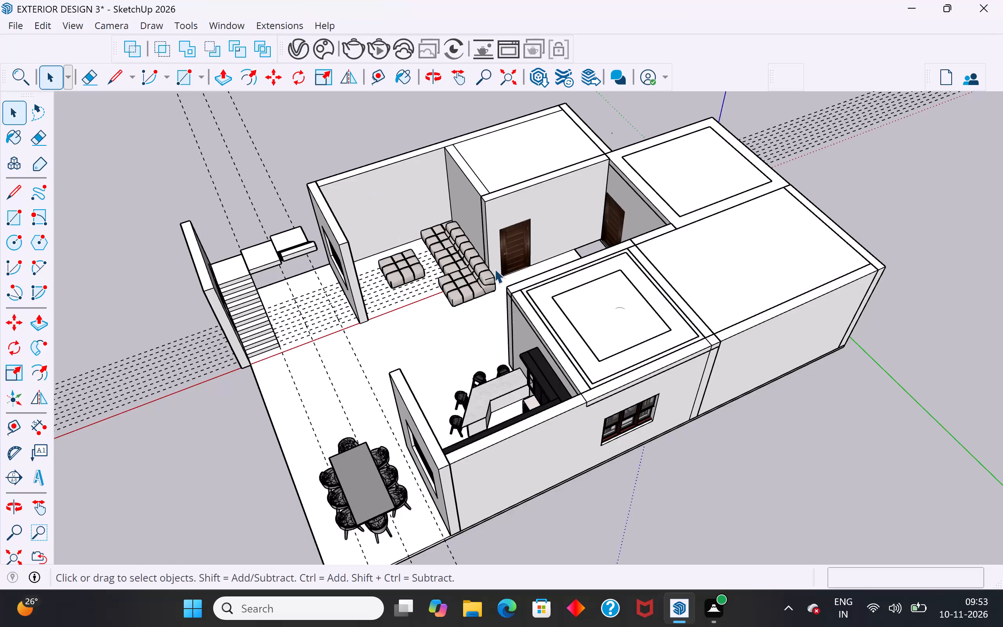
Delete the dashed construction guides running lengthwise and crosswise through the staircase and living area.
{"action": "scroll", "coordinate": [494, 269], "scroll_direction": "down", "scroll_amount": 4}
{"action": "middle_click_drag", "start_coordinate": [660, 270], "coordinate": [524, 205]}
{"action": "scroll", "coordinate": [524, 205], "scroll_direction": "up", "scroll_amount": 3}
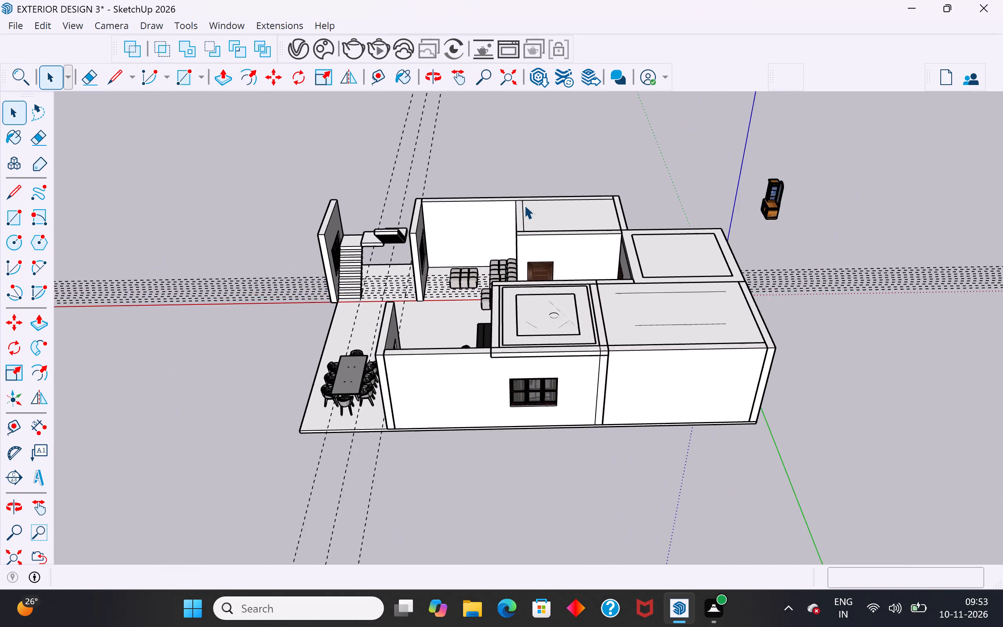
{"action": "scroll", "coordinate": [524, 205], "scroll_direction": "up", "scroll_amount": 2}
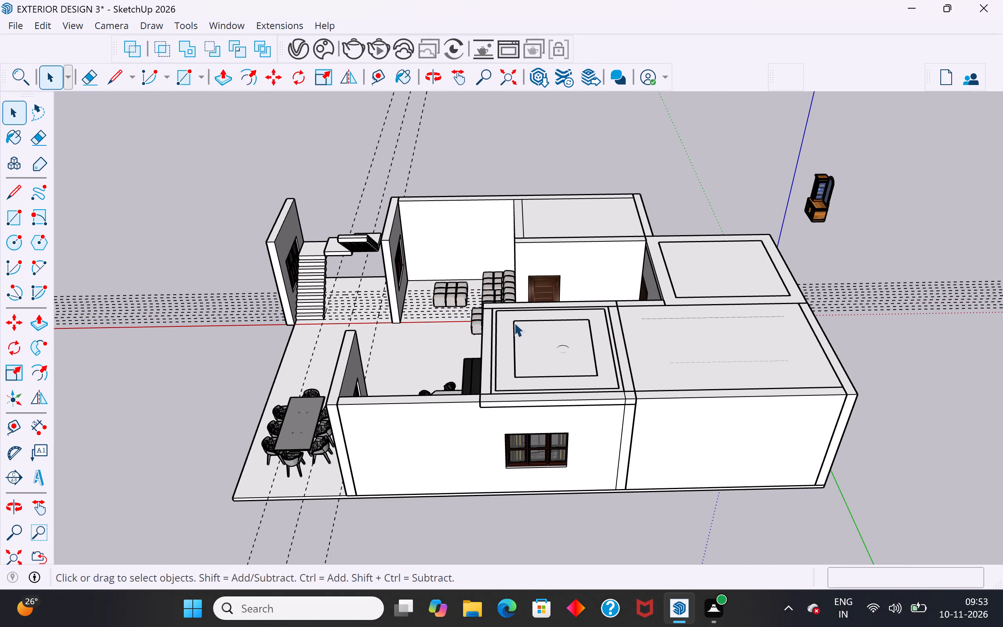
{"action": "scroll", "coordinate": [514, 323], "scroll_direction": "down", "scroll_amount": 4}
{"action": "scroll", "coordinate": [737, 265], "scroll_direction": "down", "scroll_amount": 5}
{"action": "scroll", "coordinate": [474, 341], "scroll_direction": "up", "scroll_amount": 4}
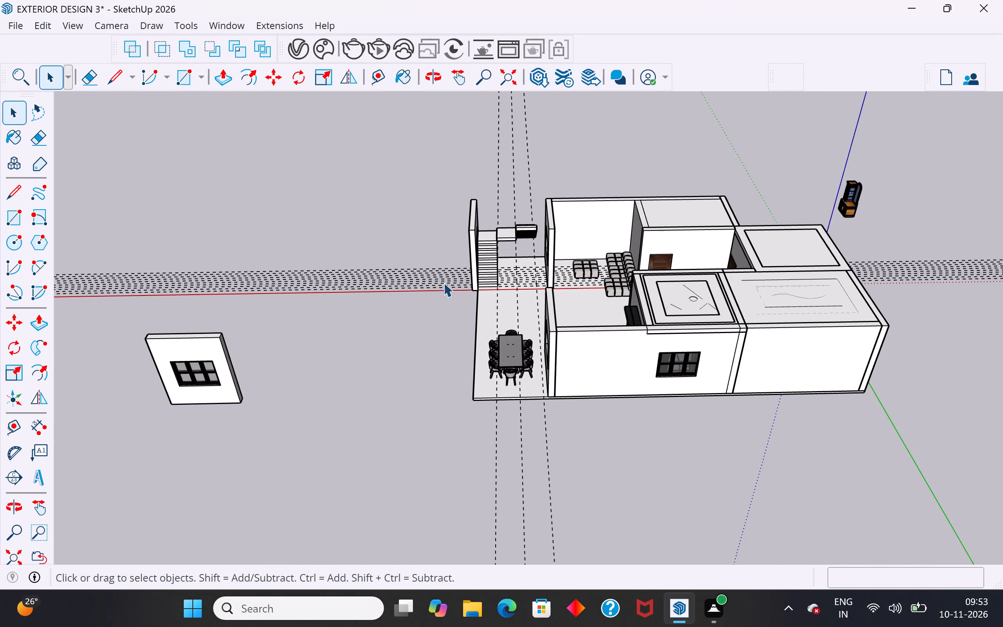
{"action": "left_click_drag", "start_coordinate": [438, 252], "coordinate": [407, 301]}
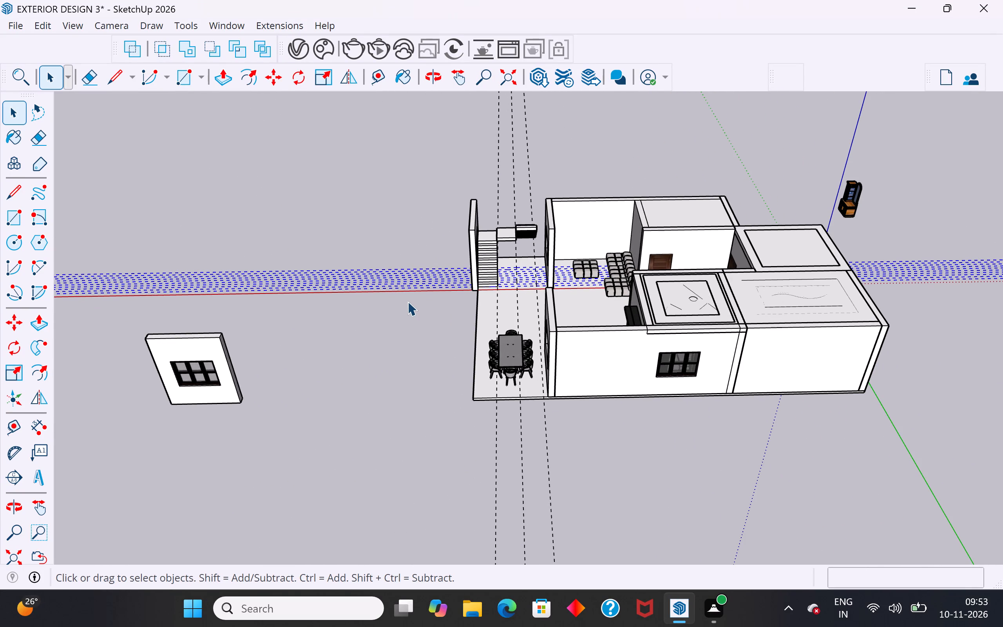
{"action": "key", "text": "Delete"}
{"action": "left_click_drag", "start_coordinate": [567, 445], "coordinate": [409, 516]}
{"action": "key", "text": "Delete"}
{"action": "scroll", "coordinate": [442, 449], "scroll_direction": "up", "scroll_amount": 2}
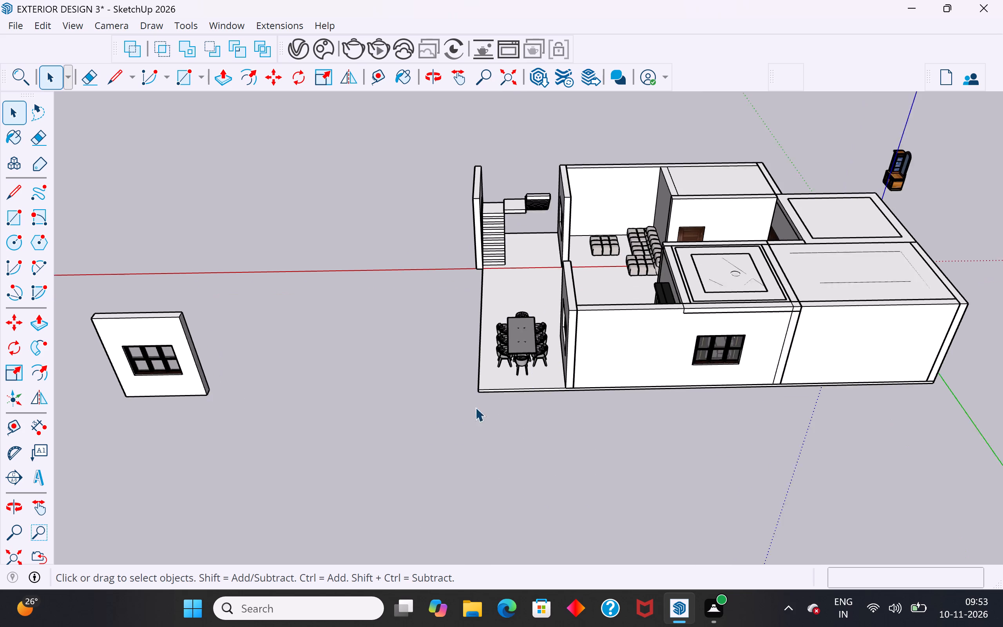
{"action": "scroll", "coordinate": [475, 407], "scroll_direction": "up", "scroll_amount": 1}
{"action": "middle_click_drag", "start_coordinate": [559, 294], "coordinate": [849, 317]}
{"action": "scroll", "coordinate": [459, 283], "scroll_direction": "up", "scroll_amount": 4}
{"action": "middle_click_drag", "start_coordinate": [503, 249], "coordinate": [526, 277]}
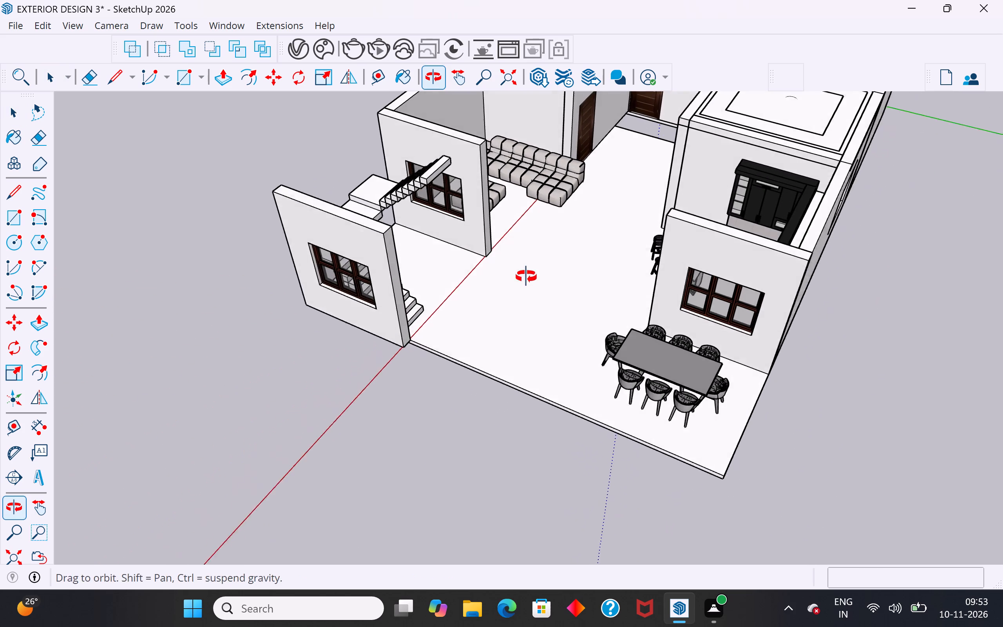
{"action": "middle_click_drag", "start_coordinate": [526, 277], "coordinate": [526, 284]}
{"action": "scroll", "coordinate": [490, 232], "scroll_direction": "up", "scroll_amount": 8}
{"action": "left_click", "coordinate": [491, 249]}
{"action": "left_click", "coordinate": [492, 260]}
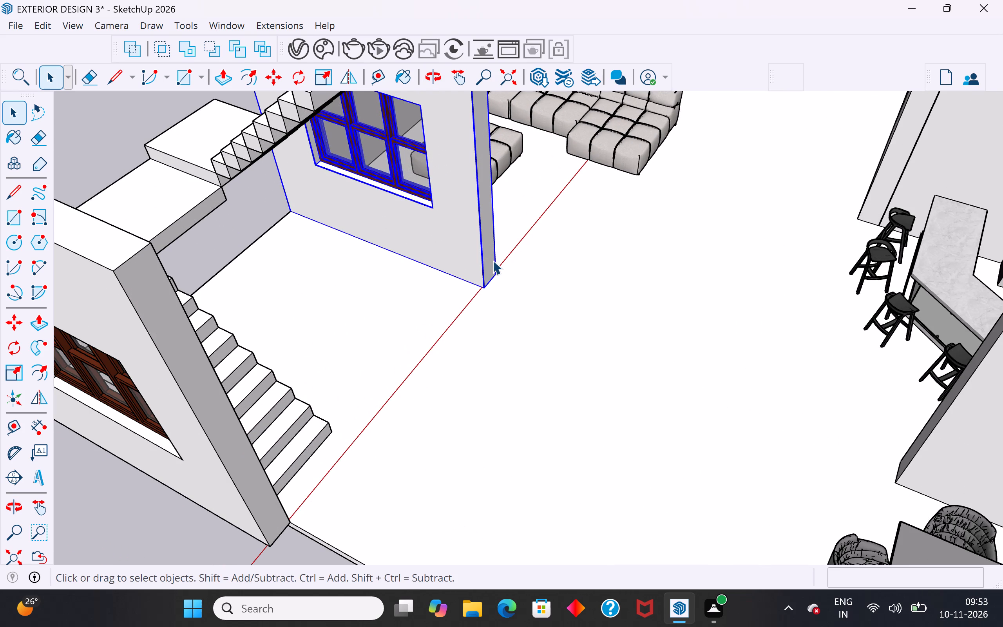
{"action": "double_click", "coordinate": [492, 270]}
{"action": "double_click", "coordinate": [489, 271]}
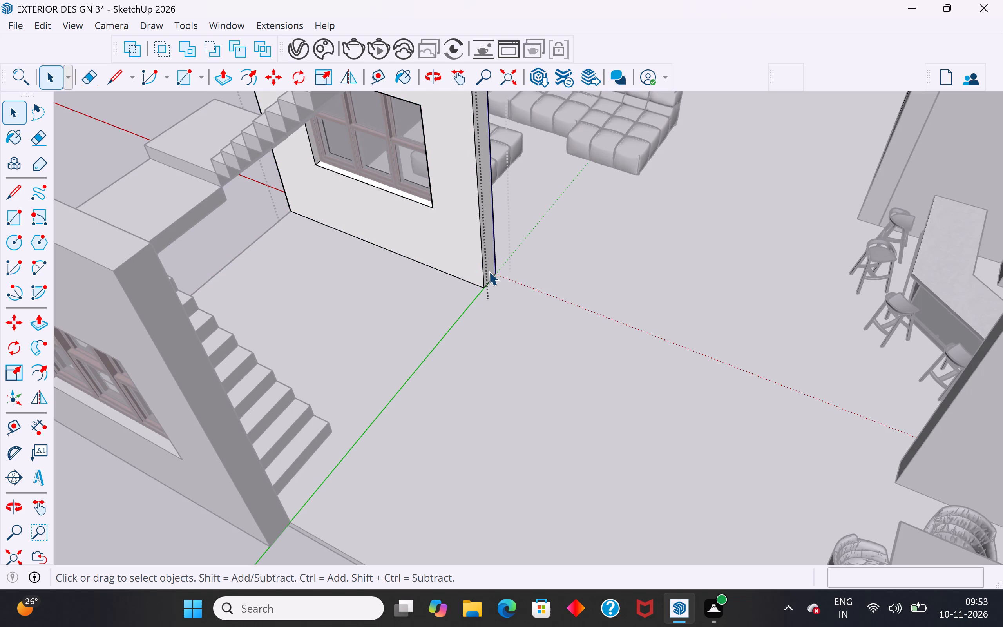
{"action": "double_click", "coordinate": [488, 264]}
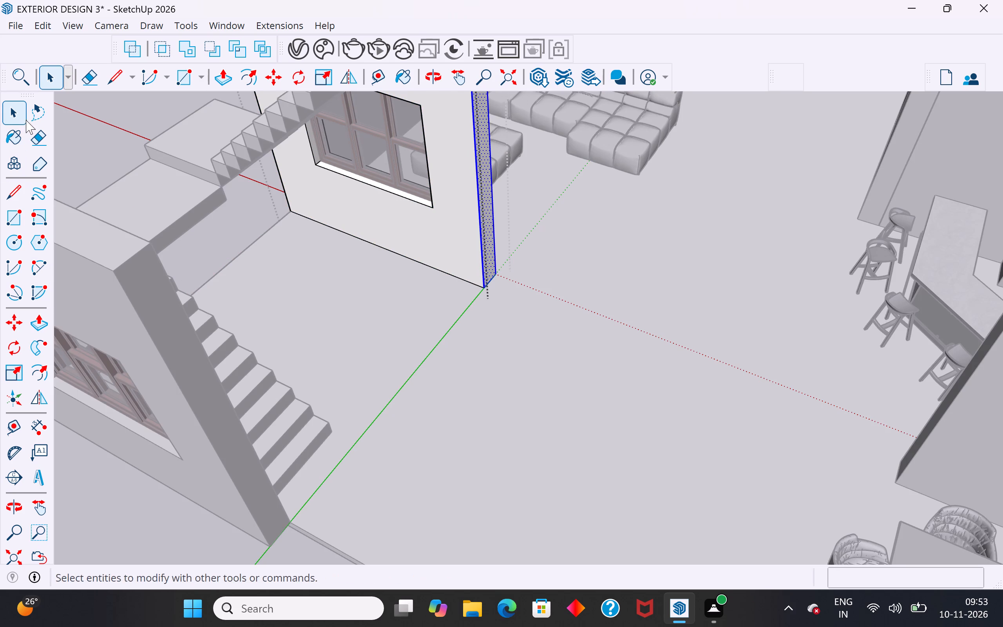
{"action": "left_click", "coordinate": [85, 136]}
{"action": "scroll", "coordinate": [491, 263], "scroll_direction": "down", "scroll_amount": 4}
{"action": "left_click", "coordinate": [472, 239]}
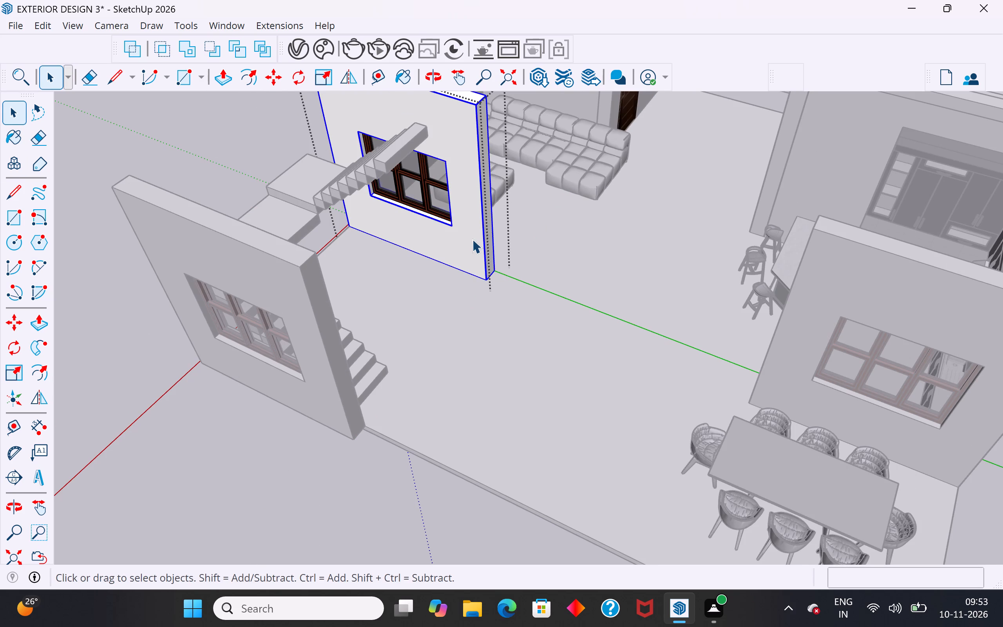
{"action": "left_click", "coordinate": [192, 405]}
Copy the window wall beside the staircase about 9' 1 15/16" along the floor's outer edge, so the copy starts at its end corner.
{"action": "middle_click_drag", "start_coordinate": [321, 443], "coordinate": [378, 368]}
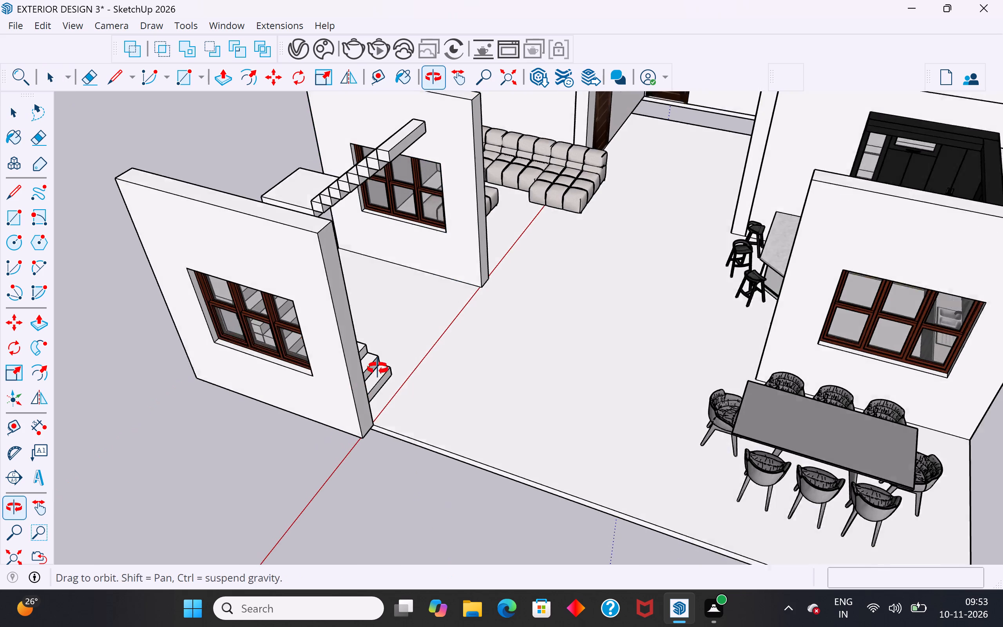
{"action": "middle_click_drag", "start_coordinate": [378, 368], "coordinate": [389, 355]}
{"action": "left_click", "coordinate": [339, 392]}
{"action": "key", "text": "m"}
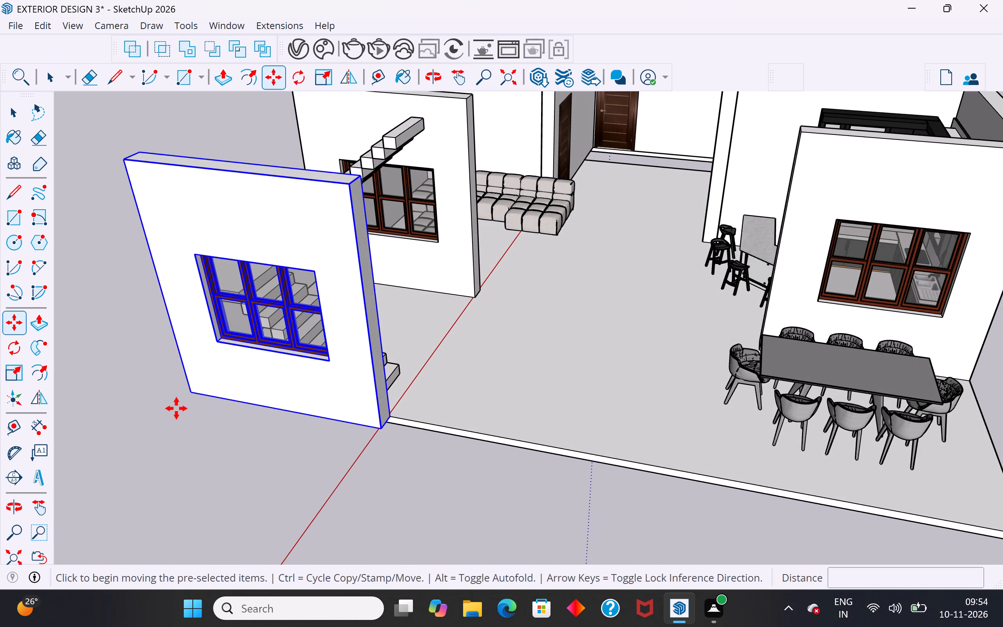
{"action": "left_click", "coordinate": [186, 404], "text": "ctrl"}
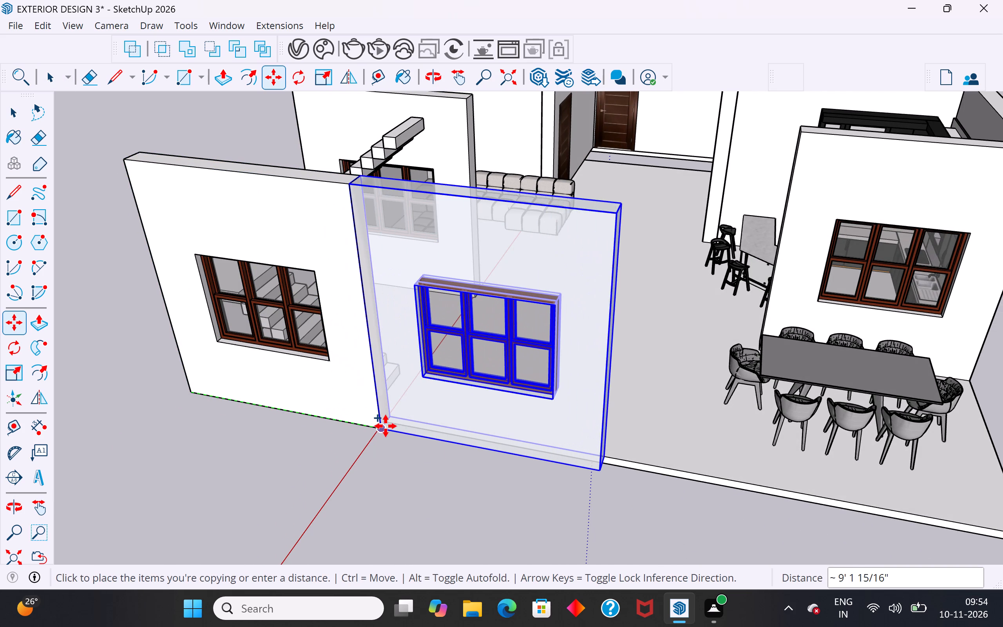
{"action": "left_click", "coordinate": [386, 426]}
Rotate the copied window wall about 89.1 degrees around its lower corner, turning it inward perpendicular to the floor's outer edge.
{"action": "left_click", "coordinate": [12, 352]}
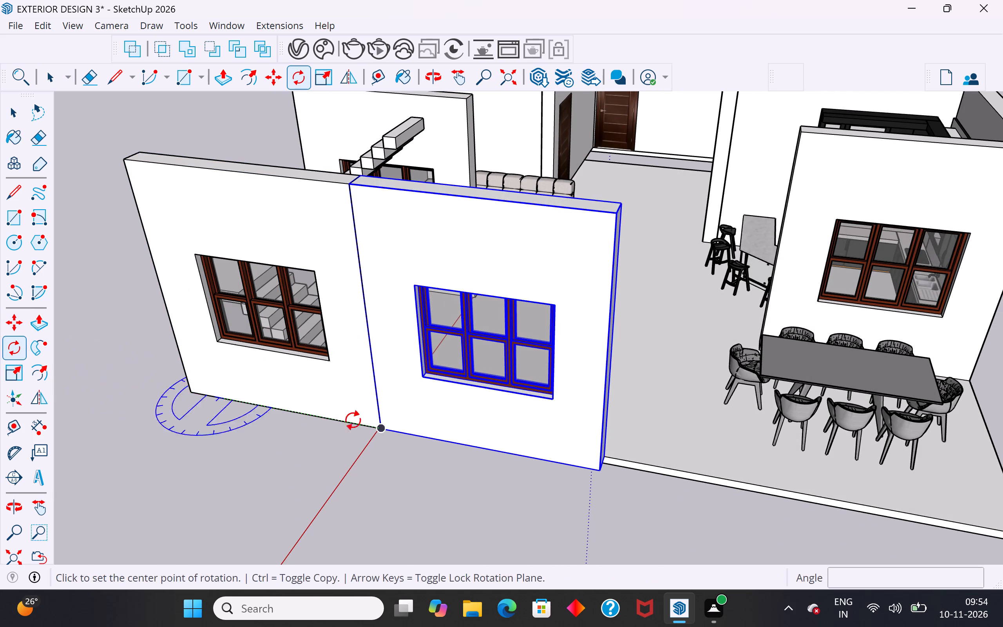
{"action": "scroll", "coordinate": [397, 425], "scroll_direction": "down", "scroll_amount": 3}
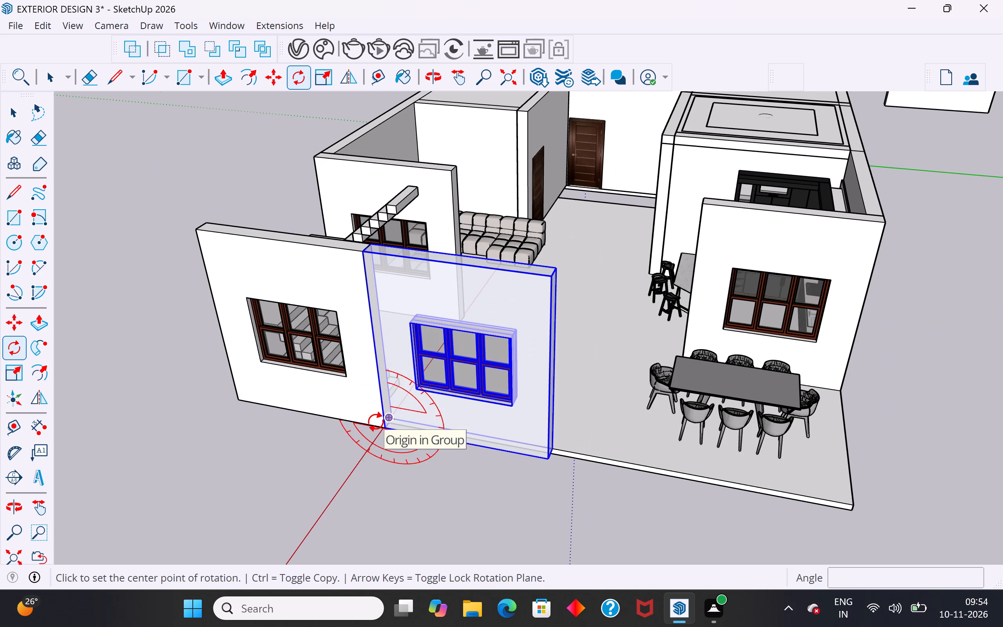
{"action": "scroll", "coordinate": [376, 421], "scroll_direction": "up", "scroll_amount": 8}
{"action": "middle_click_drag", "start_coordinate": [434, 410], "coordinate": [0, 447]}
{"action": "scroll", "coordinate": [434, 410], "scroll_direction": "up", "scroll_amount": 1}
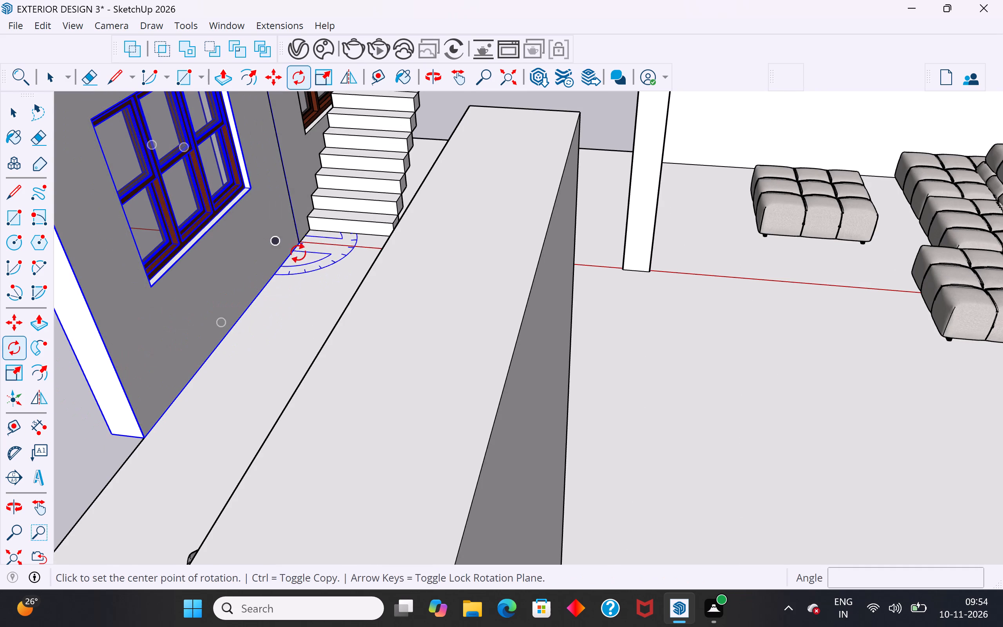
{"action": "left_click", "coordinate": [303, 256]}
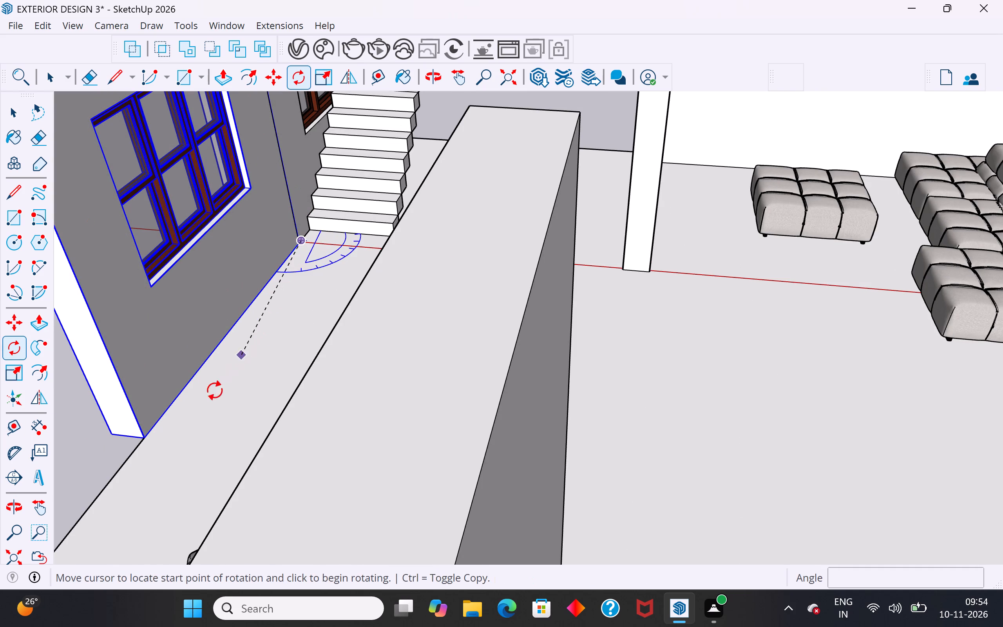
{"action": "left_click", "coordinate": [150, 436]}
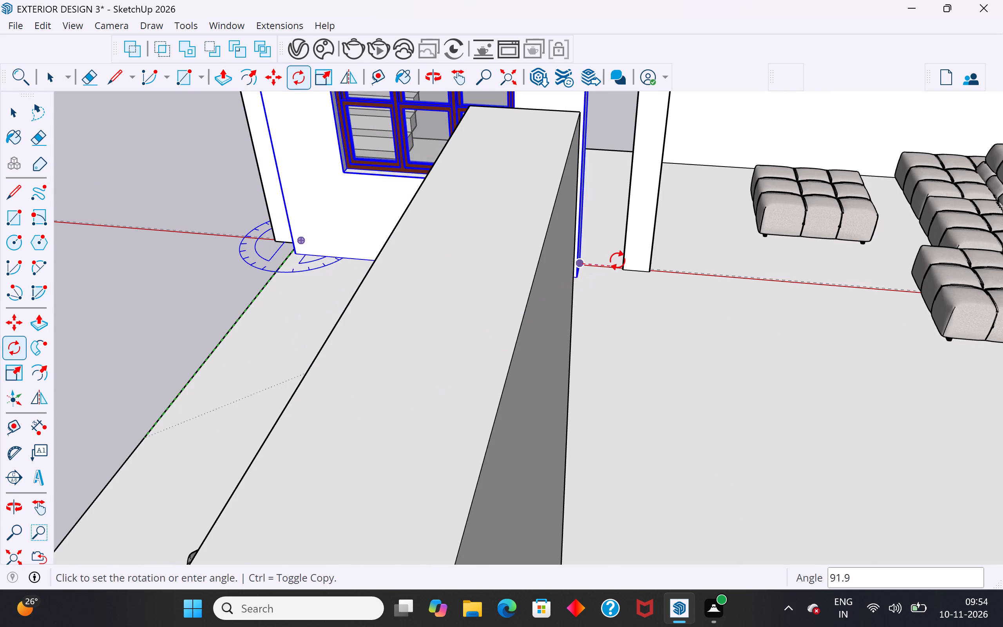
{"action": "left_click", "coordinate": [624, 255]}
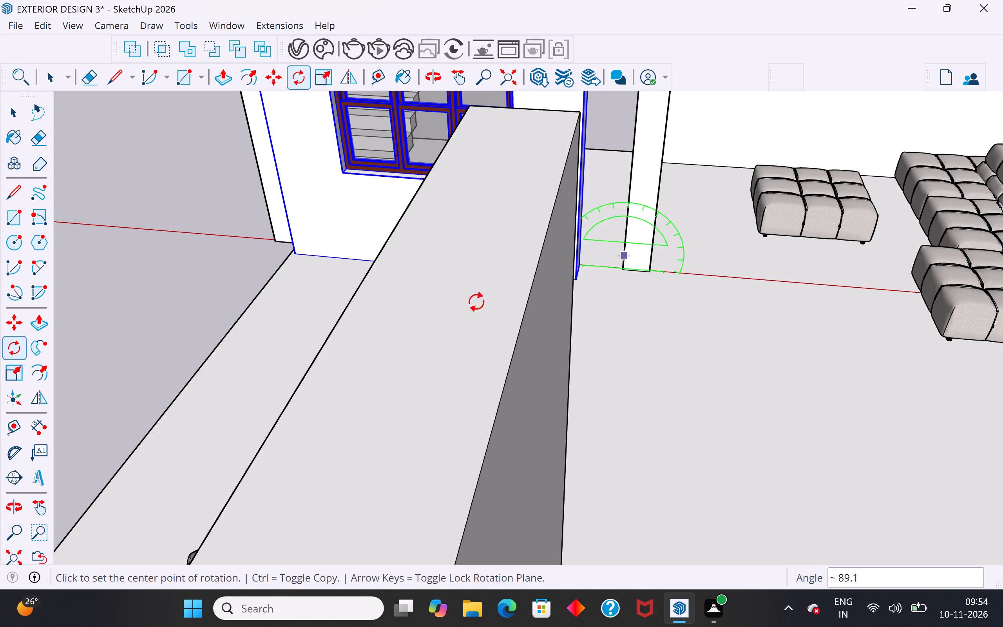
{"action": "middle_click_drag", "start_coordinate": [410, 313], "coordinate": [779, 269]}
{"action": "scroll", "coordinate": [778, 270], "scroll_direction": "down", "scroll_amount": 19}
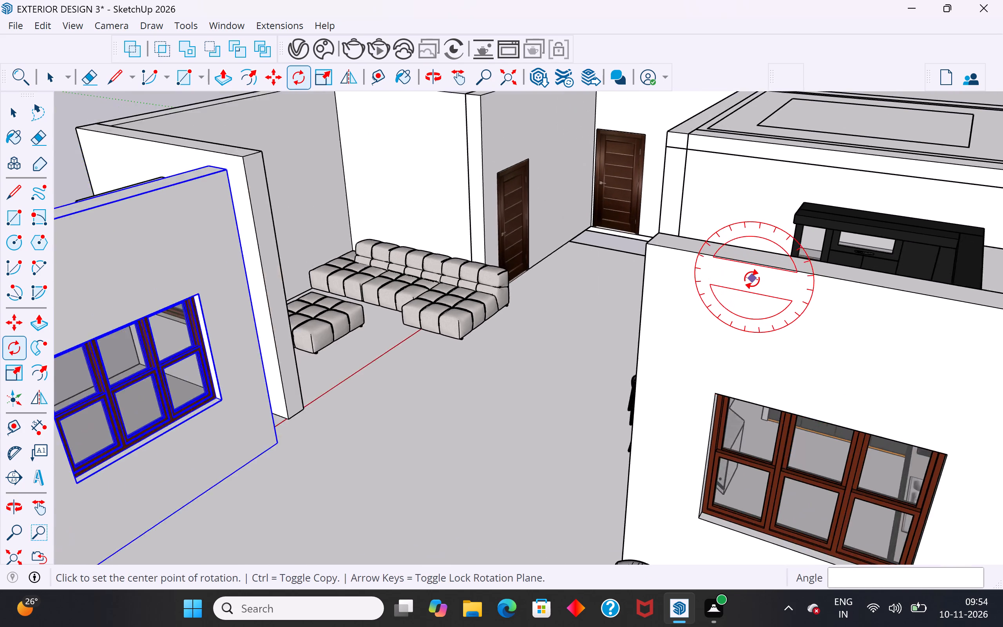
{"action": "scroll", "coordinate": [752, 279], "scroll_direction": "down", "scroll_amount": 3}
{"action": "left_click", "coordinate": [14, 118]}
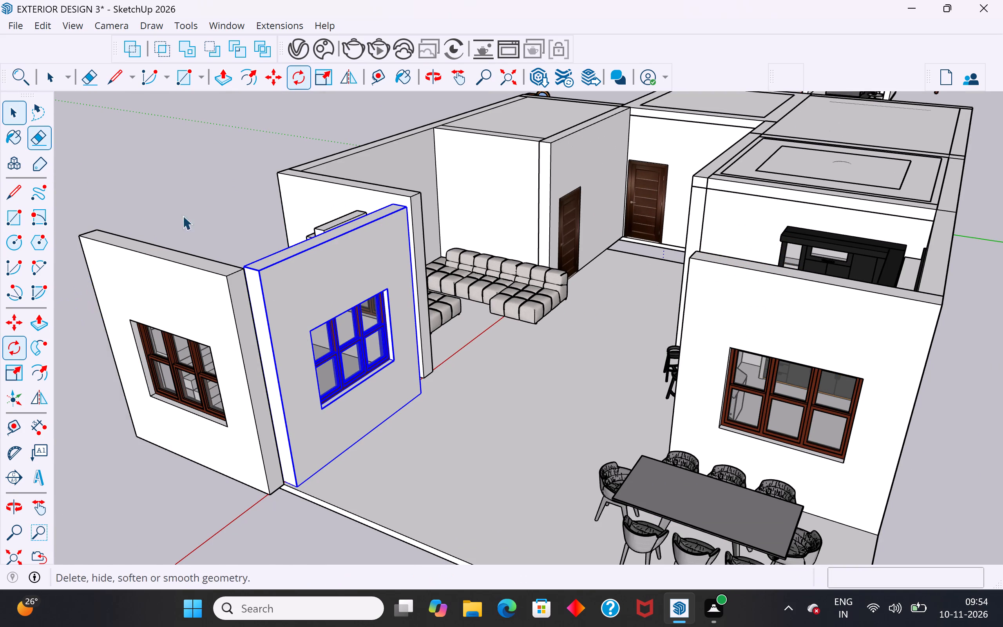
Move the rotated window wall about 6' 9" along the floor's outer edge from the stair wall toward the dining table.
{"action": "middle_click_drag", "start_coordinate": [199, 201], "coordinate": [274, 392]}
{"action": "scroll", "coordinate": [396, 428], "scroll_direction": "down", "scroll_amount": 5}
{"action": "middle_click_drag", "start_coordinate": [427, 434], "coordinate": [477, 300]}
{"action": "scroll", "coordinate": [482, 415], "scroll_direction": "up", "scroll_amount": 4}
{"action": "middle_click_drag", "start_coordinate": [484, 419], "coordinate": [333, 382]}
{"action": "scroll", "coordinate": [333, 382], "scroll_direction": "up", "scroll_amount": 4}
{"action": "middle_click_drag", "start_coordinate": [347, 381], "coordinate": [373, 368]}
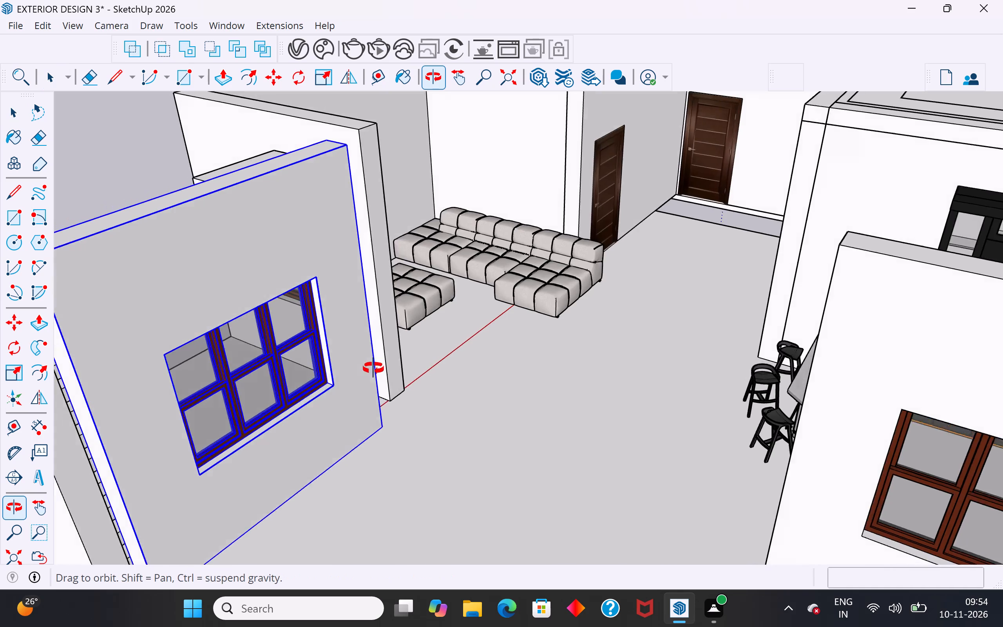
{"action": "middle_click_drag", "start_coordinate": [373, 368], "coordinate": [388, 359]}
{"action": "scroll", "coordinate": [388, 377], "scroll_direction": "up", "scroll_amount": 2}
{"action": "scroll", "coordinate": [402, 375], "scroll_direction": "down", "scroll_amount": 2}
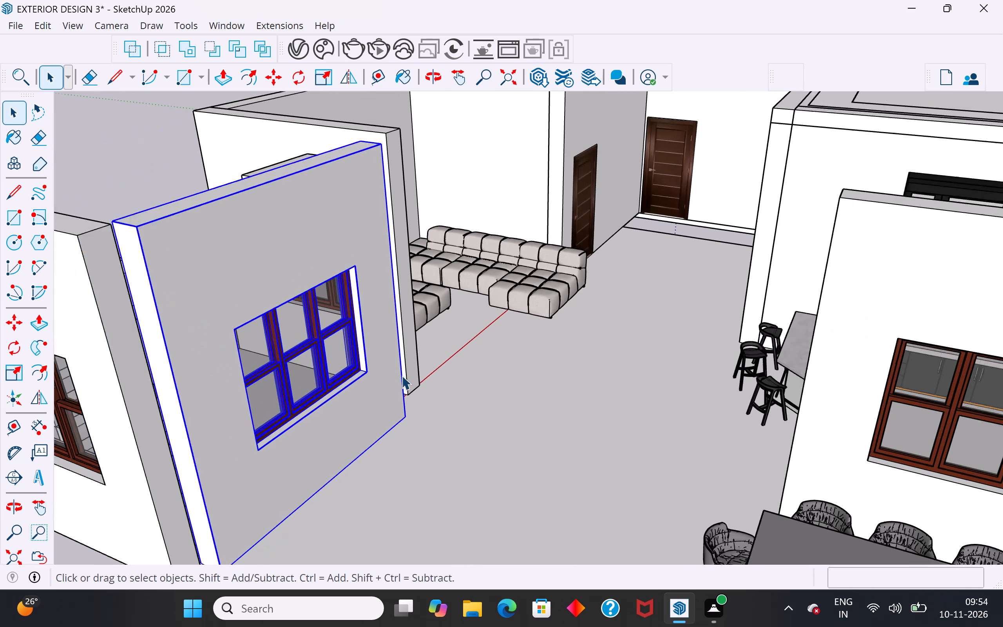
{"action": "scroll", "coordinate": [402, 375], "scroll_direction": "down", "scroll_amount": 2}
{"action": "key", "text": "m"}
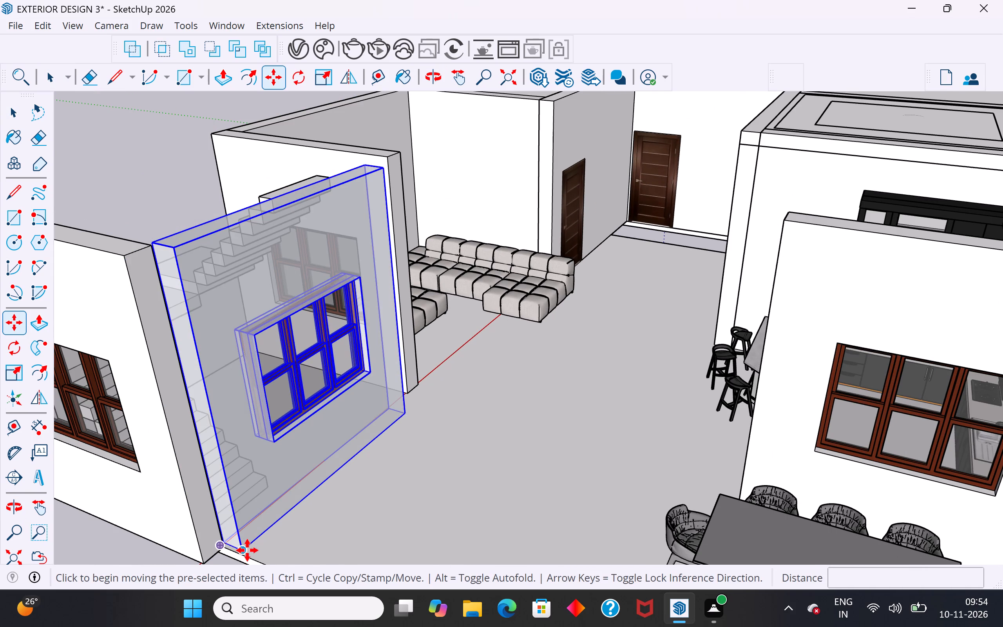
{"action": "left_click", "coordinate": [247, 550]}
{"action": "scroll", "coordinate": [415, 445], "scroll_direction": "down", "scroll_amount": 7}
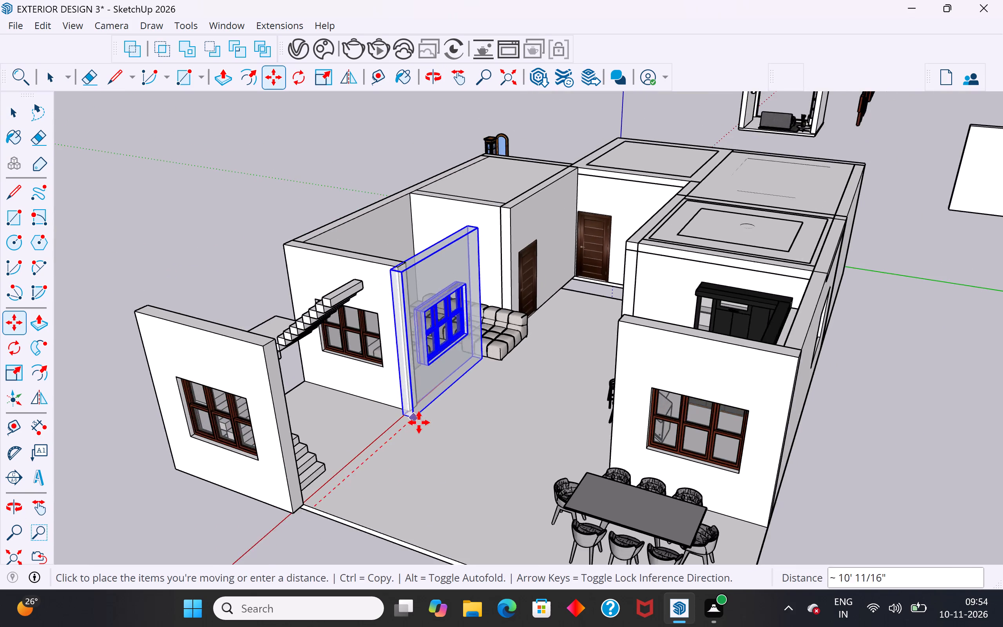
{"action": "scroll", "coordinate": [419, 422], "scroll_direction": "down", "scroll_amount": 2}
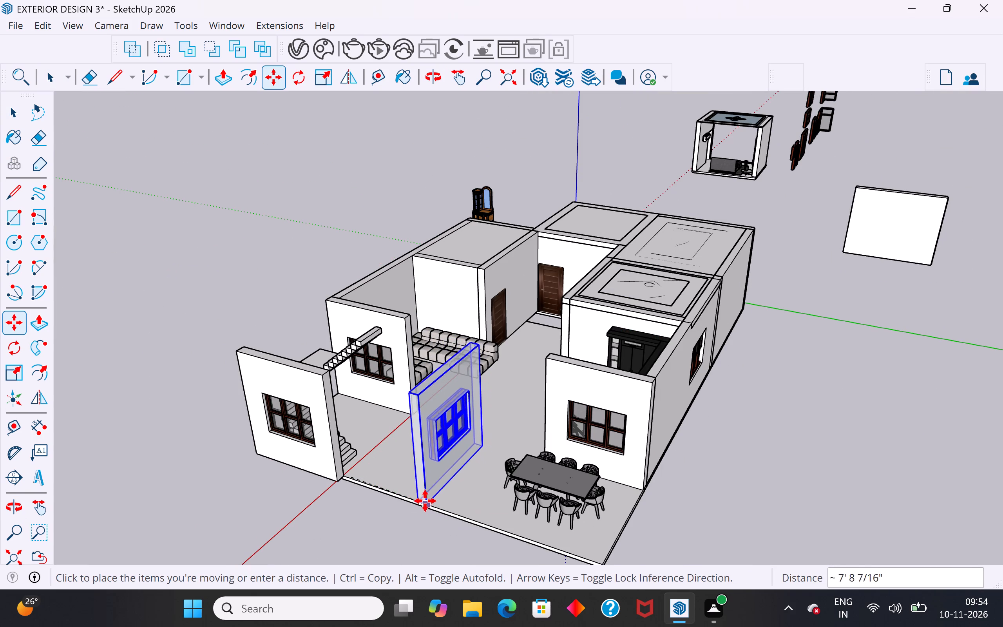
{"action": "left_click", "coordinate": [417, 499]}
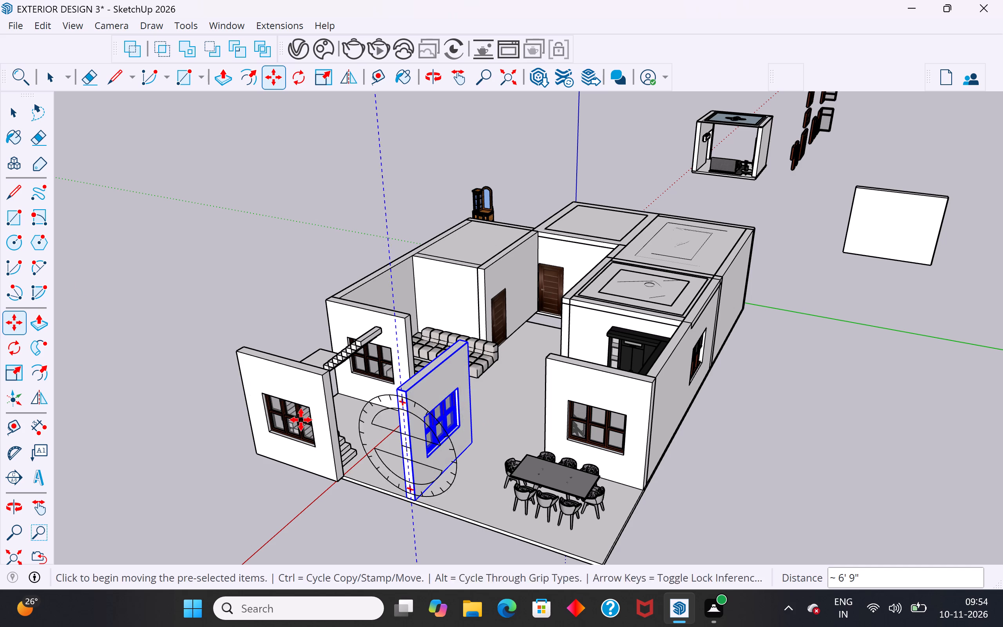
{"action": "left_click", "coordinate": [10, 116]}
{"action": "left_click", "coordinate": [152, 274]}
Move the rotated window wall slightly back along the floor's outer edge toward the staircase.
{"action": "middle_click_drag", "start_coordinate": [353, 401], "coordinate": [523, 436]}
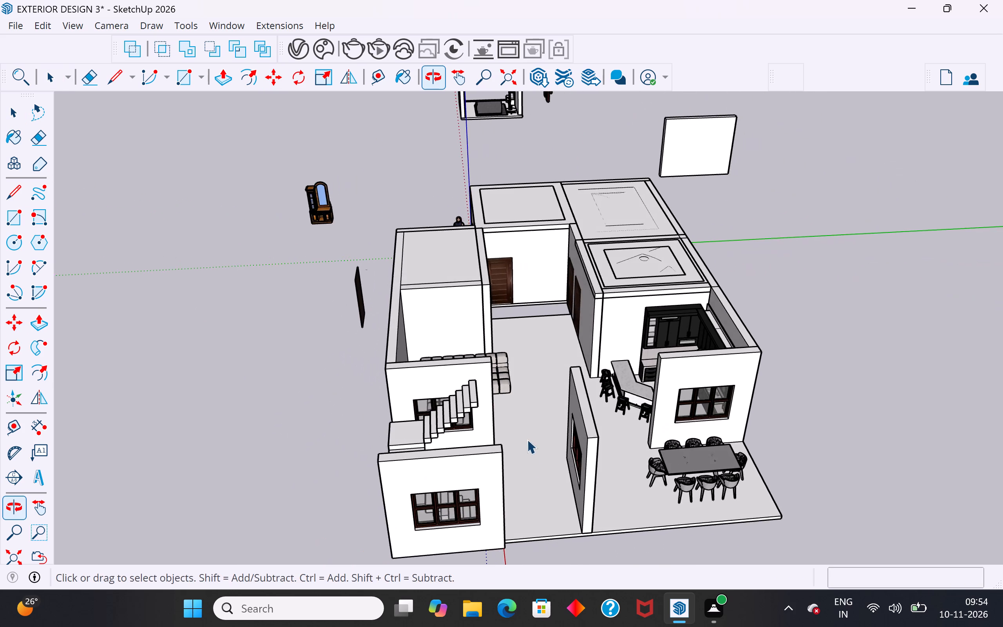
{"action": "scroll", "coordinate": [541, 475], "scroll_direction": "up", "scroll_amount": 3}
{"action": "middle_click_drag", "start_coordinate": [594, 509], "coordinate": [581, 445]}
{"action": "scroll", "coordinate": [588, 475], "scroll_direction": "up", "scroll_amount": 3}
{"action": "left_click", "coordinate": [590, 499]}
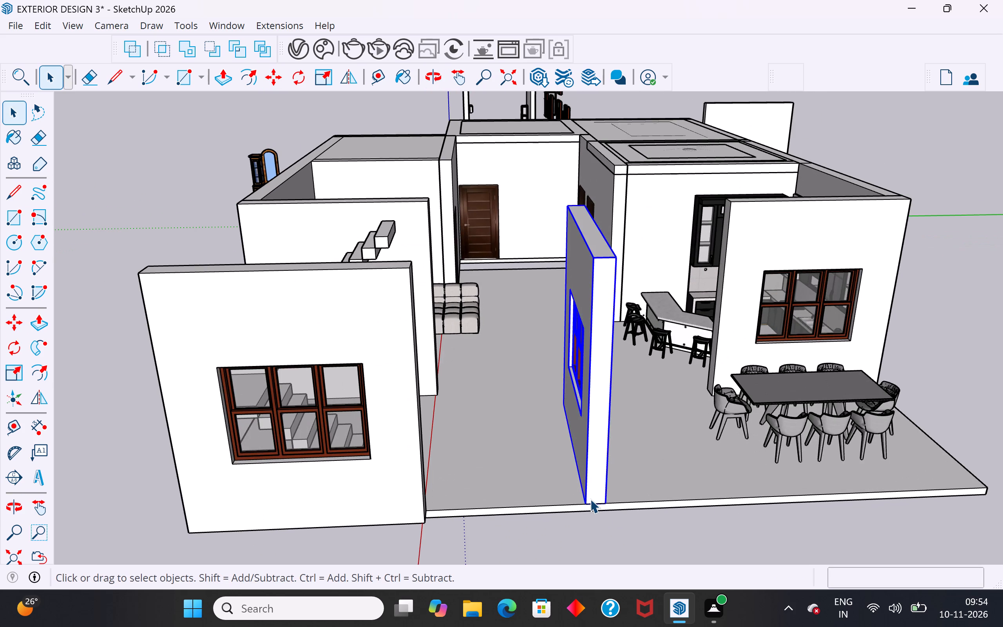
{"action": "scroll", "coordinate": [590, 499], "scroll_direction": "up", "scroll_amount": 4}
{"action": "key", "text": "m"}
{"action": "left_click", "coordinate": [586, 505]}
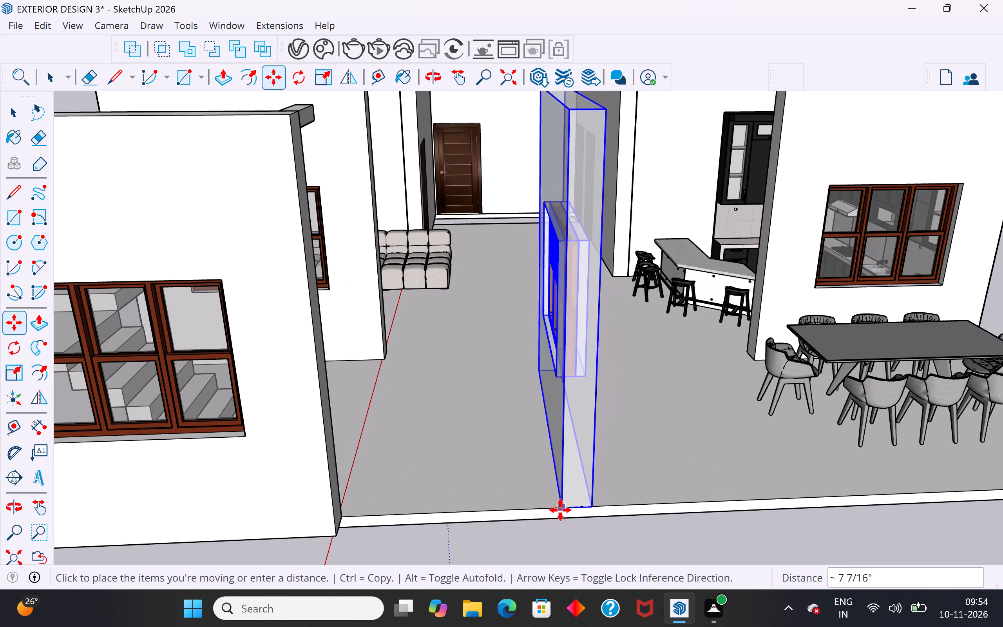
{"action": "left_click", "coordinate": [544, 511]}
{"action": "middle_click_drag", "start_coordinate": [487, 471], "coordinate": [541, 626]}
{"action": "middle_click_drag", "start_coordinate": [546, 491], "coordinate": [721, 549]}
{"action": "scroll", "coordinate": [711, 579], "scroll_direction": "up", "scroll_amount": 1}
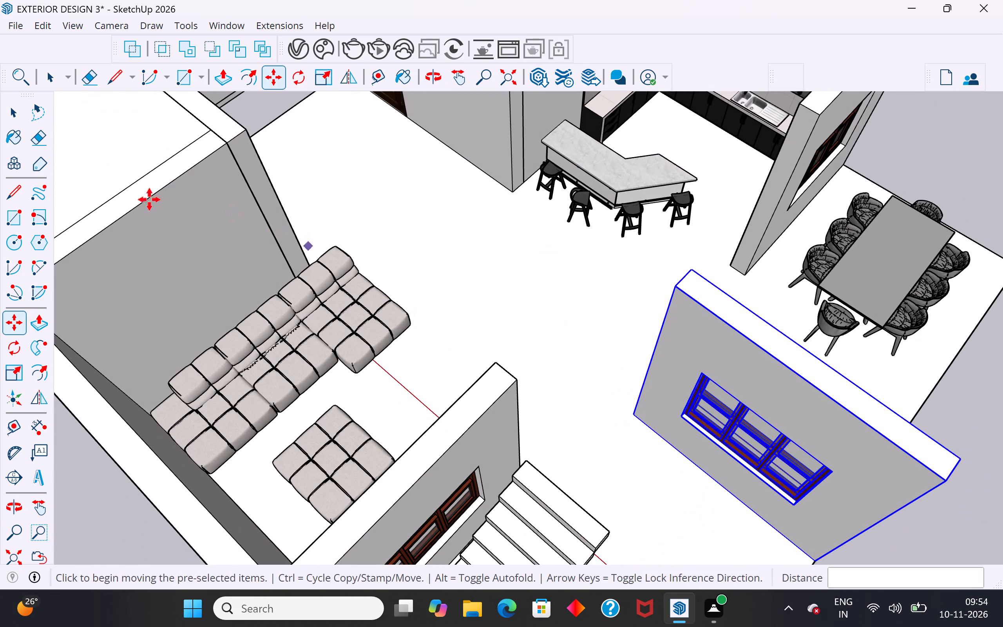
{"action": "left_click", "coordinate": [8, 124]}
{"action": "scroll", "coordinate": [411, 194], "scroll_direction": "down", "scroll_amount": 10}
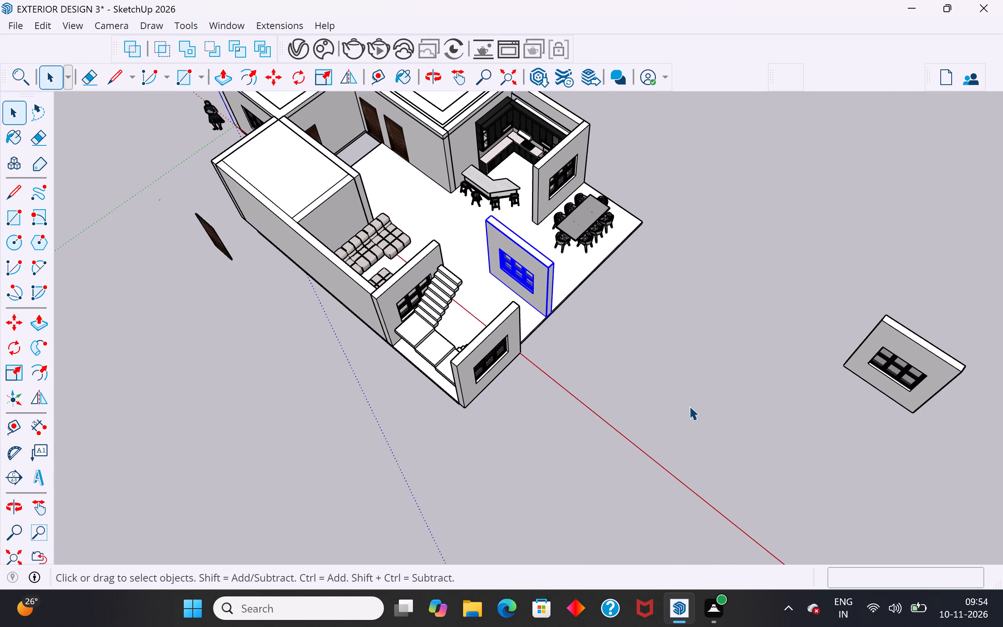
{"action": "left_click", "coordinate": [689, 406]}
Examine the rotated window wall's placement against the floor edge, the staircase and the dining area from several angles.
{"action": "middle_click_drag", "start_coordinate": [696, 312], "coordinate": [698, 363]}
{"action": "scroll", "coordinate": [529, 262], "scroll_direction": "up", "scroll_amount": 4}
{"action": "middle_click_drag", "start_coordinate": [508, 317], "coordinate": [525, 242]}
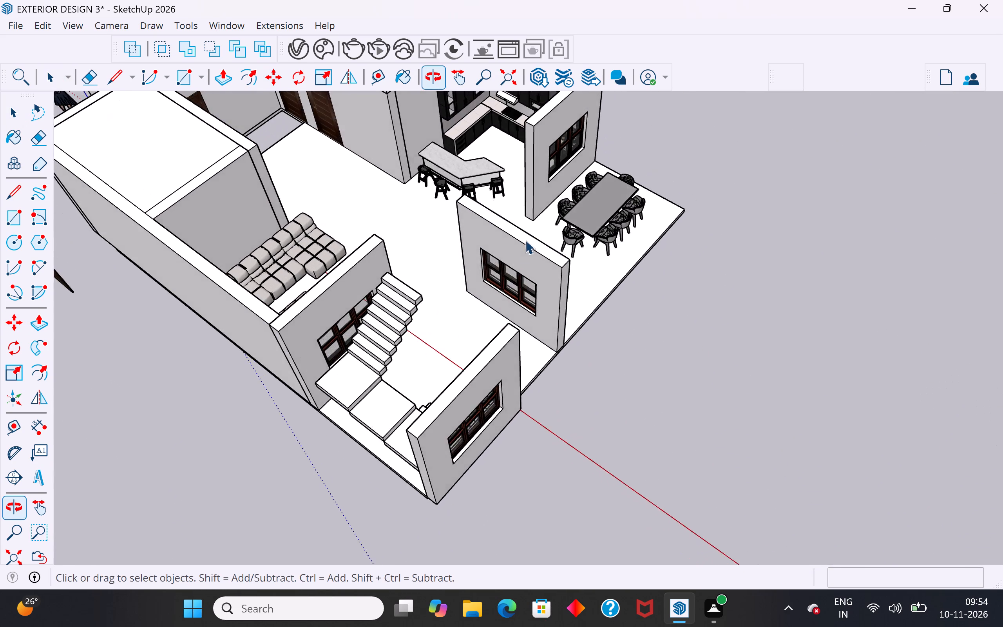
{"action": "scroll", "coordinate": [508, 262], "scroll_direction": "up", "scroll_amount": 10}
{"action": "middle_click_drag", "start_coordinate": [537, 312], "coordinate": [616, 399]}
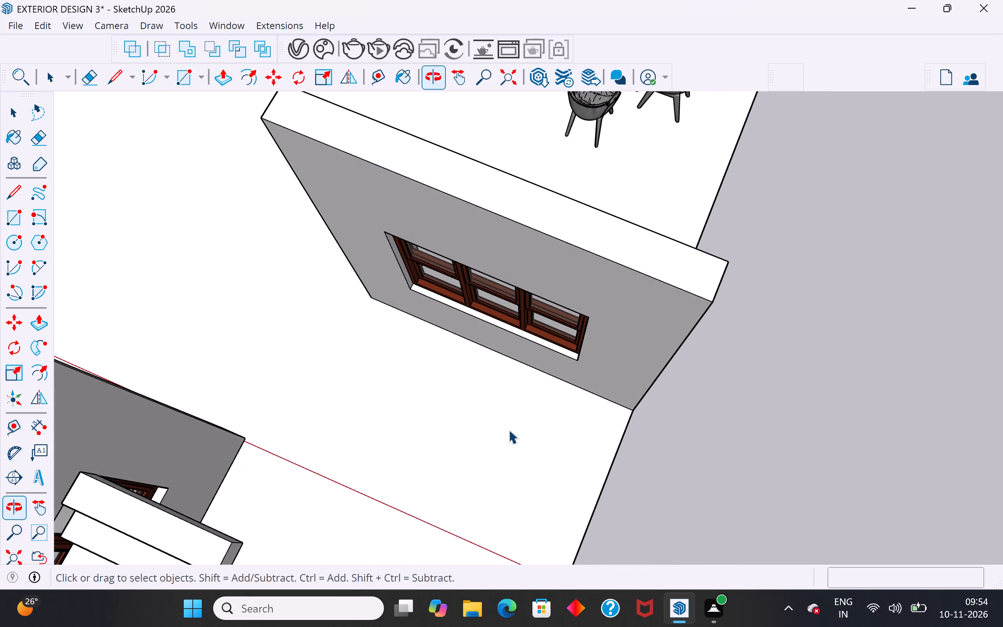
{"action": "scroll", "coordinate": [509, 429], "scroll_direction": "down", "scroll_amount": 10}
{"action": "middle_click_drag", "start_coordinate": [573, 415], "coordinate": [358, 377]}
{"action": "scroll", "coordinate": [395, 464], "scroll_direction": "down", "scroll_amount": 5}
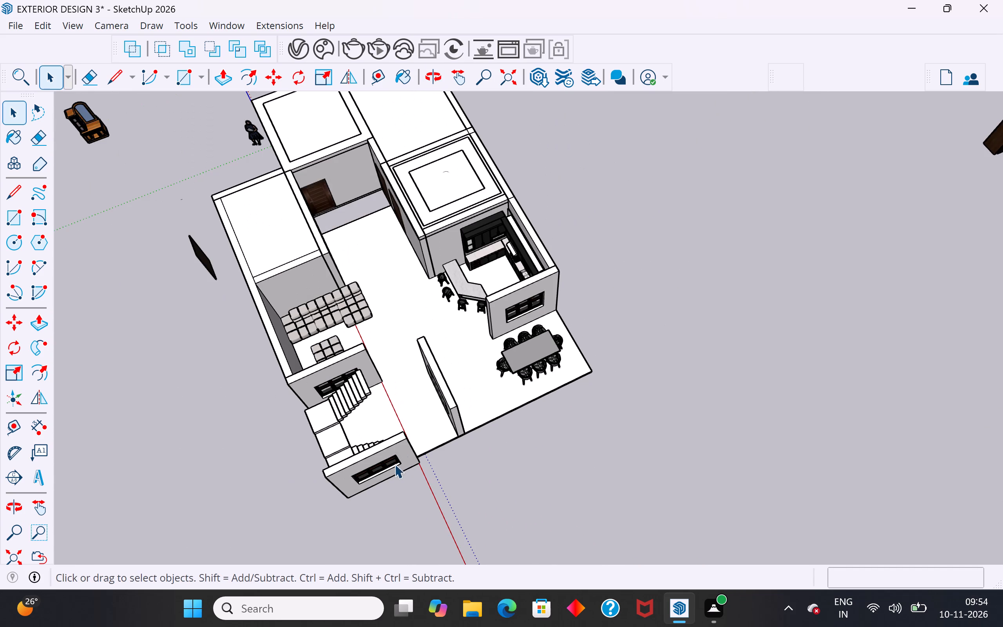
Examine the gap between the kitchen's window wall and the rotated window wall near the dining table.
{"action": "middle_click_drag", "start_coordinate": [444, 365], "coordinate": [431, 290]}
{"action": "scroll", "coordinate": [453, 328], "scroll_direction": "up", "scroll_amount": 8}
{"action": "middle_click_drag", "start_coordinate": [516, 351], "coordinate": [476, 337]}
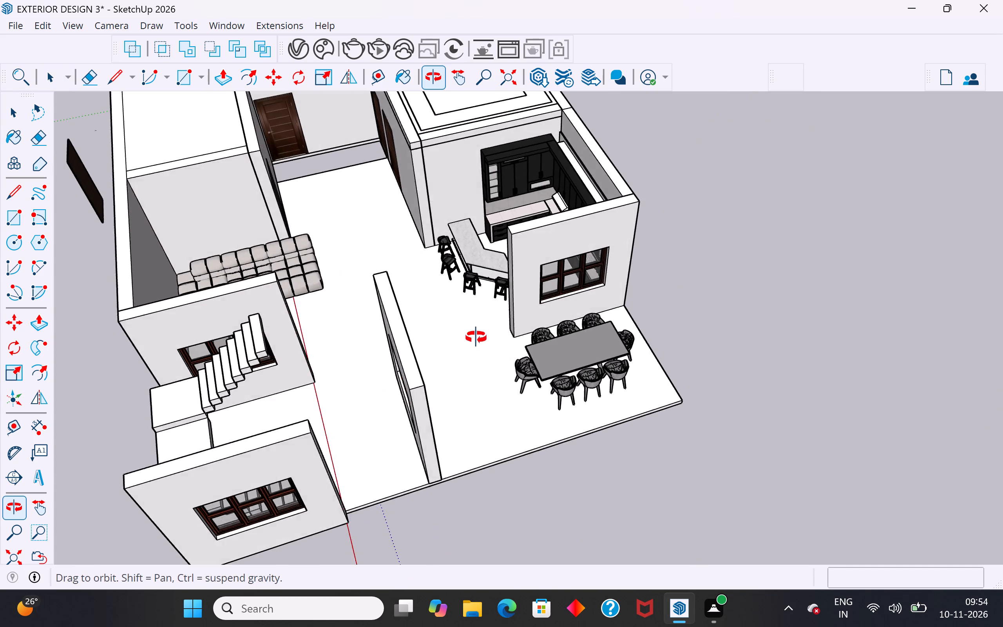
{"action": "middle_click_drag", "start_coordinate": [476, 337], "coordinate": [453, 285]}
{"action": "scroll", "coordinate": [453, 285], "scroll_direction": "up", "scroll_amount": 4}
{"action": "middle_click_drag", "start_coordinate": [489, 301], "coordinate": [424, 364]}
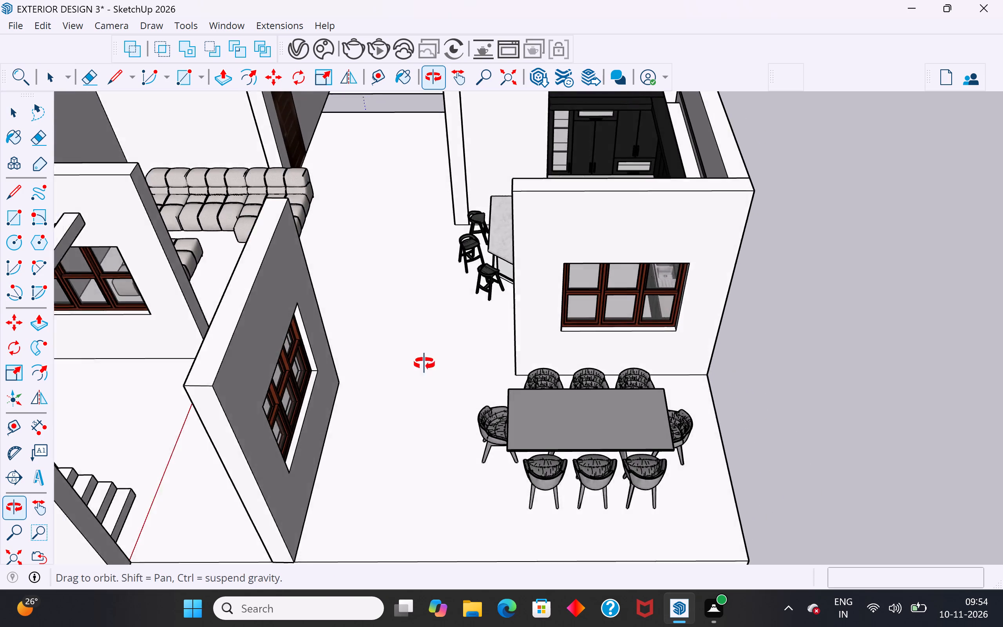
{"action": "middle_click_drag", "start_coordinate": [424, 364], "coordinate": [426, 403]}
{"action": "scroll", "coordinate": [409, 397], "scroll_direction": "up", "scroll_amount": 2}
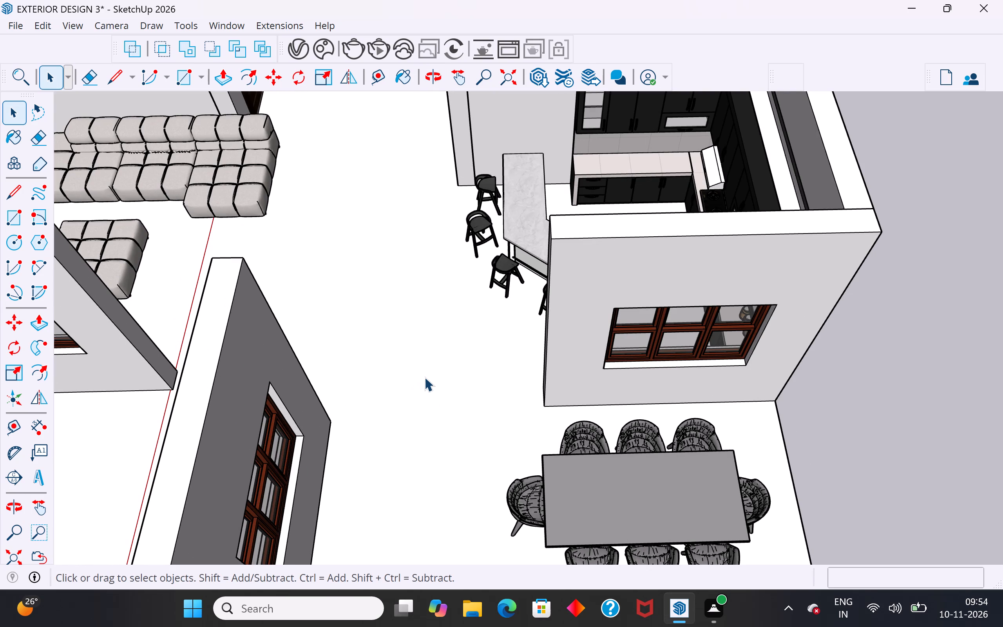
{"action": "middle_click_drag", "start_coordinate": [480, 364], "coordinate": [747, 308]}
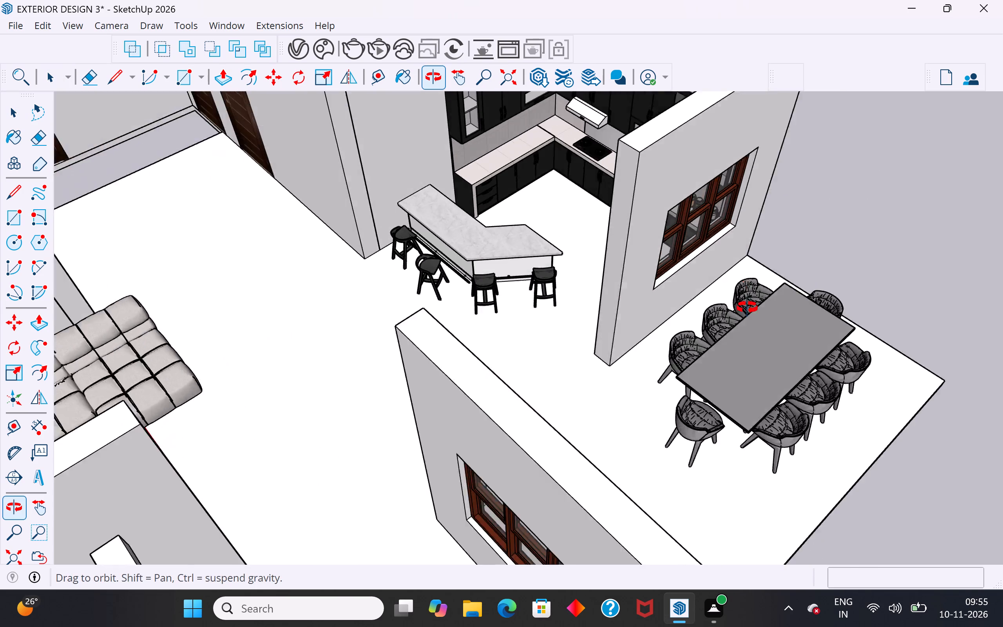
{"action": "middle_click_drag", "start_coordinate": [747, 308], "coordinate": [759, 303]}
{"action": "scroll", "coordinate": [563, 332], "scroll_direction": "up", "scroll_amount": 2}
{"action": "middle_click_drag", "start_coordinate": [594, 323], "coordinate": [712, 342]}
{"action": "scroll", "coordinate": [512, 357], "scroll_direction": "down", "scroll_amount": 8}
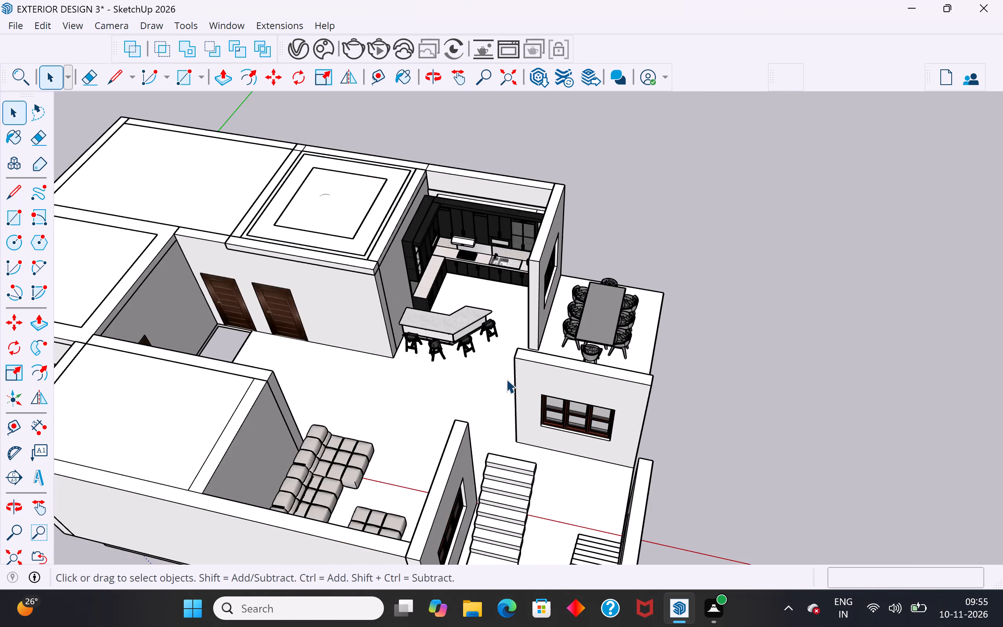
Push/Pull the free end face of the kitchen's window wall about 10' across the floor, past the rotated window wall.
{"action": "scroll", "coordinate": [506, 379], "scroll_direction": "down", "scroll_amount": 1}
{"action": "scroll", "coordinate": [531, 266], "scroll_direction": "up", "scroll_amount": 8}
{"action": "double_click", "coordinate": [538, 288]}
{"action": "left_click", "coordinate": [531, 285]}
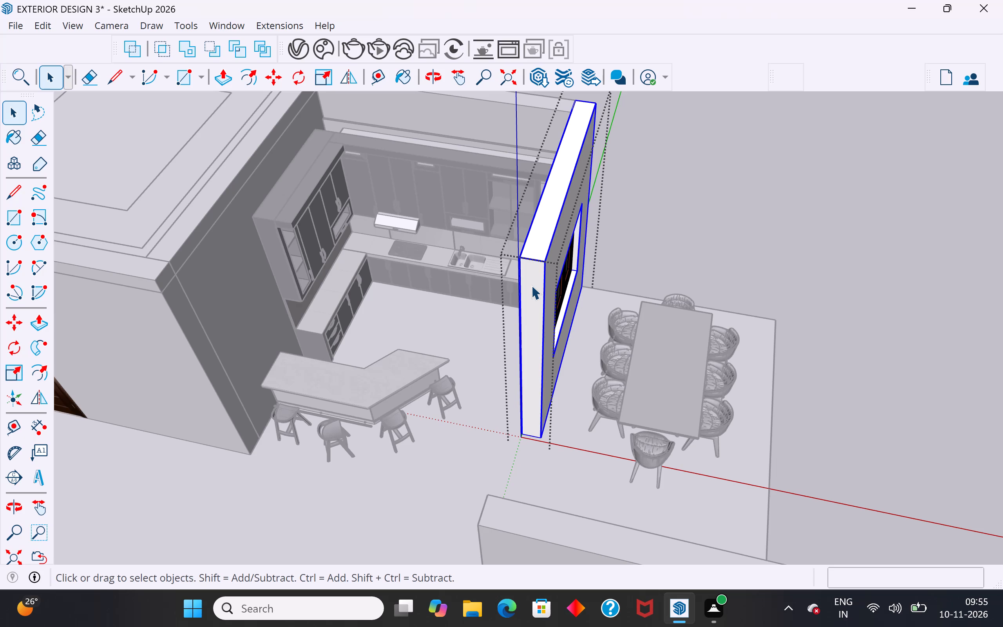
{"action": "double_click", "coordinate": [531, 284]}
{"action": "left_click", "coordinate": [540, 276]}
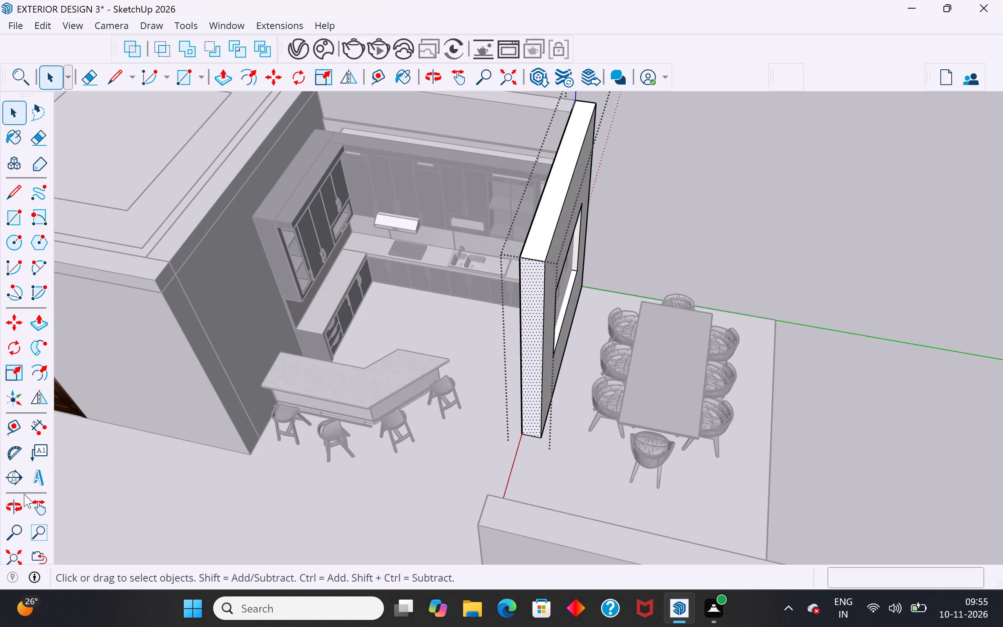
{"action": "left_click", "coordinate": [40, 330]}
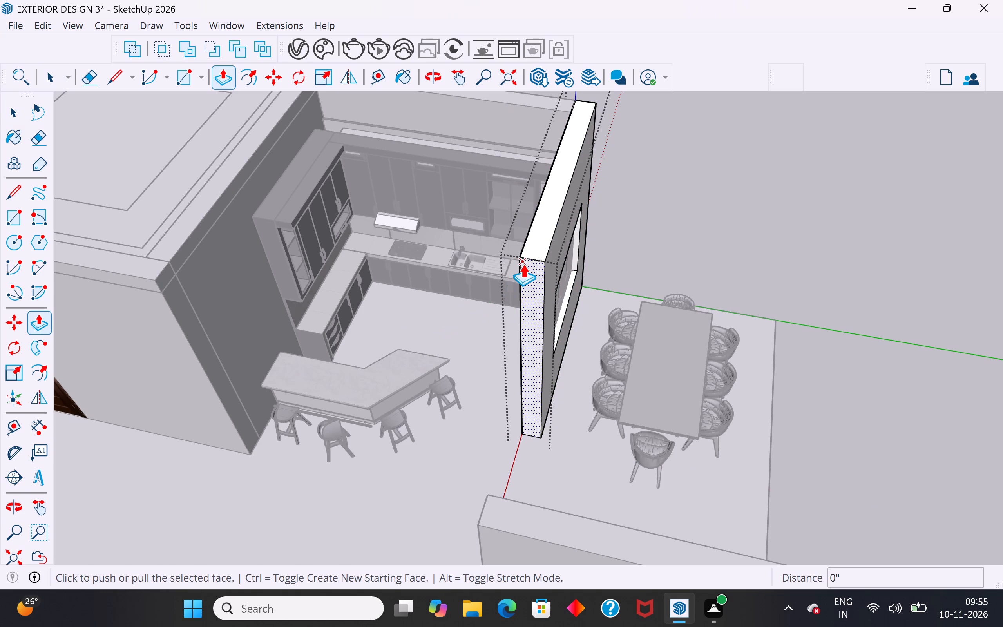
{"action": "left_click", "coordinate": [520, 259]}
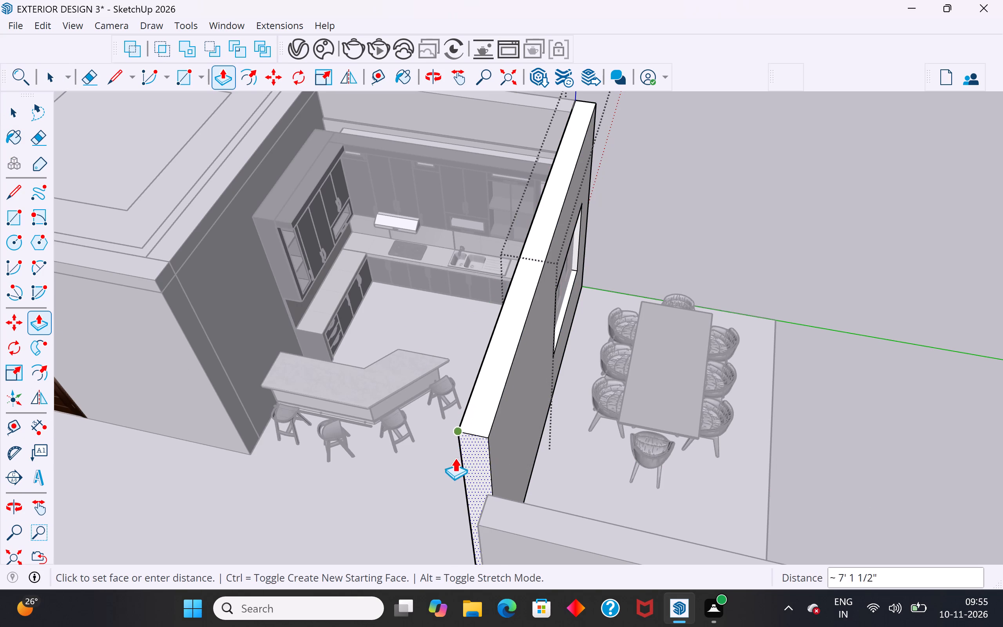
{"action": "scroll", "coordinate": [435, 500], "scroll_direction": "down", "scroll_amount": 9}
{"action": "middle_click_drag", "start_coordinate": [437, 493], "coordinate": [460, 348]}
{"action": "scroll", "coordinate": [453, 359], "scroll_direction": "down", "scroll_amount": 4}
{"action": "scroll", "coordinate": [448, 395], "scroll_direction": "down", "scroll_amount": 2}
{"action": "middle_click_drag", "start_coordinate": [448, 395], "coordinate": [192, 533]}
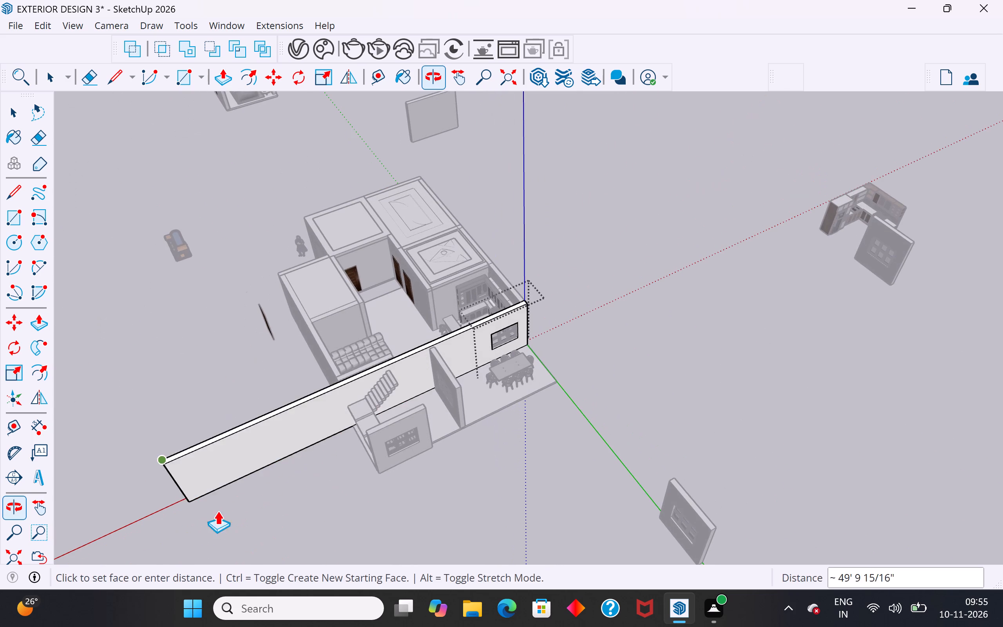
{"action": "scroll", "coordinate": [434, 370], "scroll_direction": "up", "scroll_amount": 8}
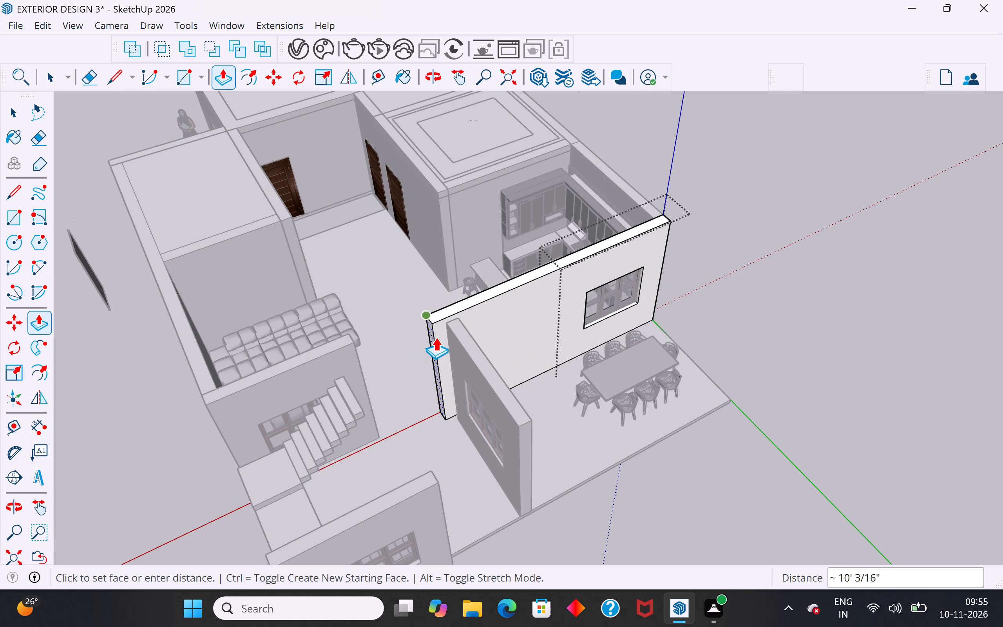
{"action": "left_click", "coordinate": [436, 337]}
{"action": "left_click", "coordinate": [20, 109]}
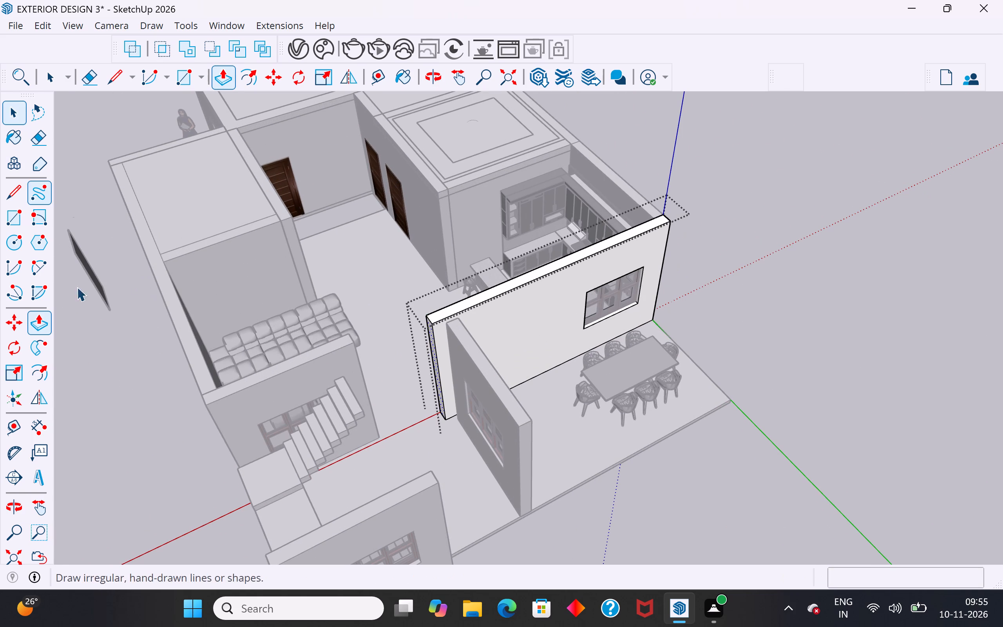
{"action": "left_click", "coordinate": [113, 341]}
{"action": "scroll", "coordinate": [437, 333], "scroll_direction": "down", "scroll_amount": 5}
{"action": "middle_click_drag", "start_coordinate": [407, 358], "coordinate": [470, 381]}
{"action": "left_click", "coordinate": [661, 502]}
Examine the extended kitchen wall in relation to the rotated window wall, the staircase and the living area from several angles.
{"action": "middle_click_drag", "start_coordinate": [483, 371], "coordinate": [493, 367]}
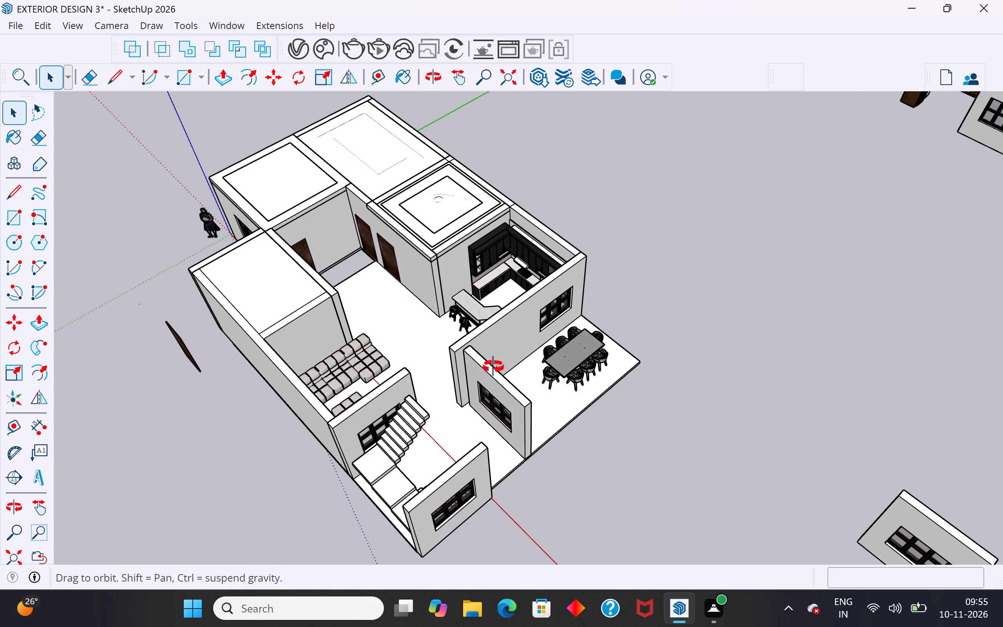
{"action": "middle_click_drag", "start_coordinate": [493, 367], "coordinate": [670, 266]}
{"action": "scroll", "coordinate": [510, 460], "scroll_direction": "up", "scroll_amount": 2}
{"action": "middle_click_drag", "start_coordinate": [531, 454], "coordinate": [593, 424]}
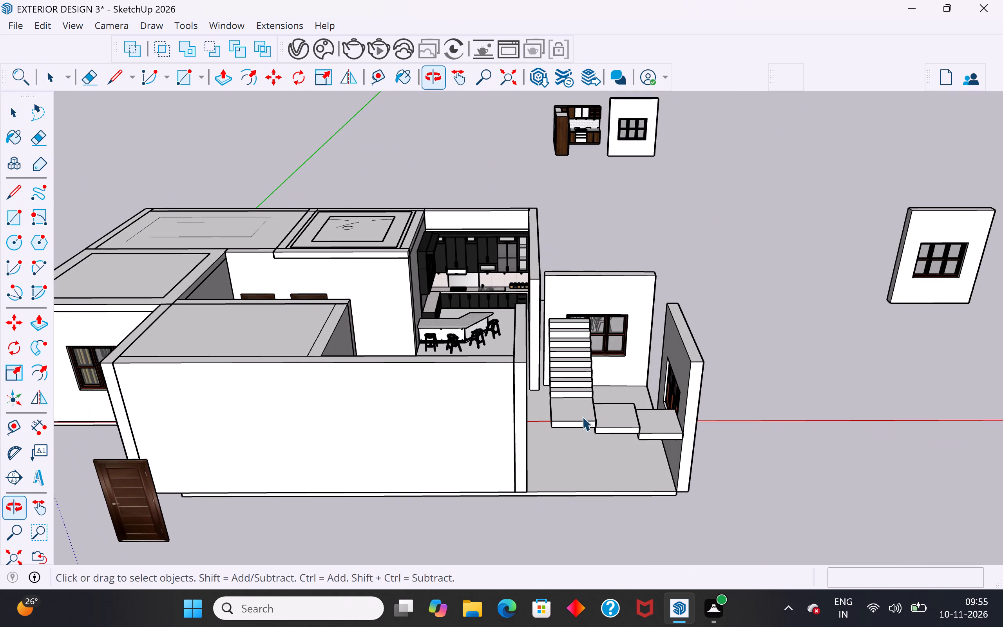
{"action": "middle_click_drag", "start_coordinate": [536, 381], "coordinate": [285, 480]}
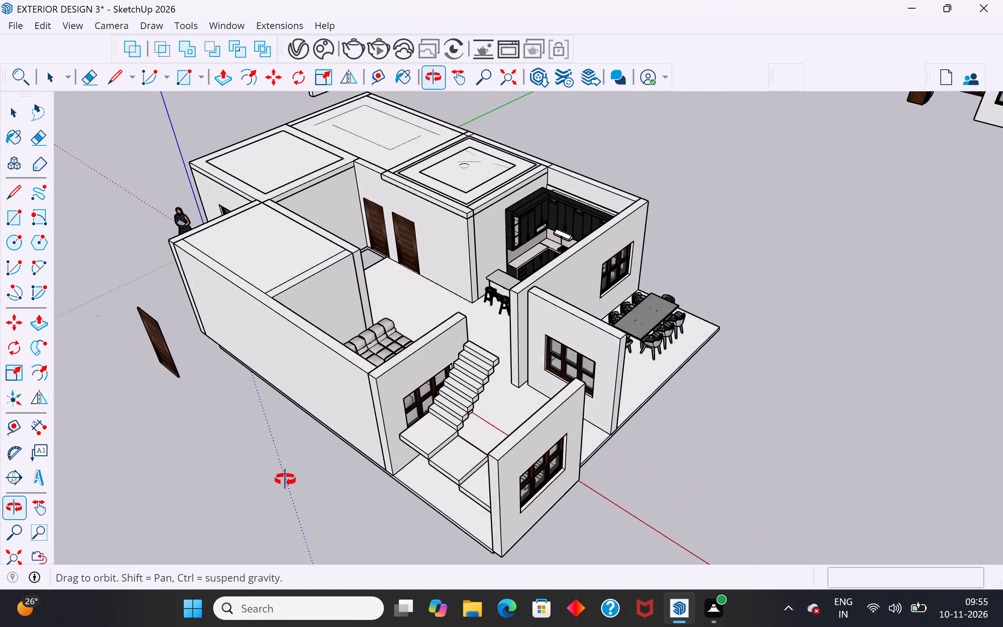
{"action": "middle_click_drag", "start_coordinate": [285, 480], "coordinate": [94, 491]}
{"action": "scroll", "coordinate": [324, 319], "scroll_direction": "up", "scroll_amount": 3}
{"action": "middle_click_drag", "start_coordinate": [472, 370], "coordinate": [474, 382]}
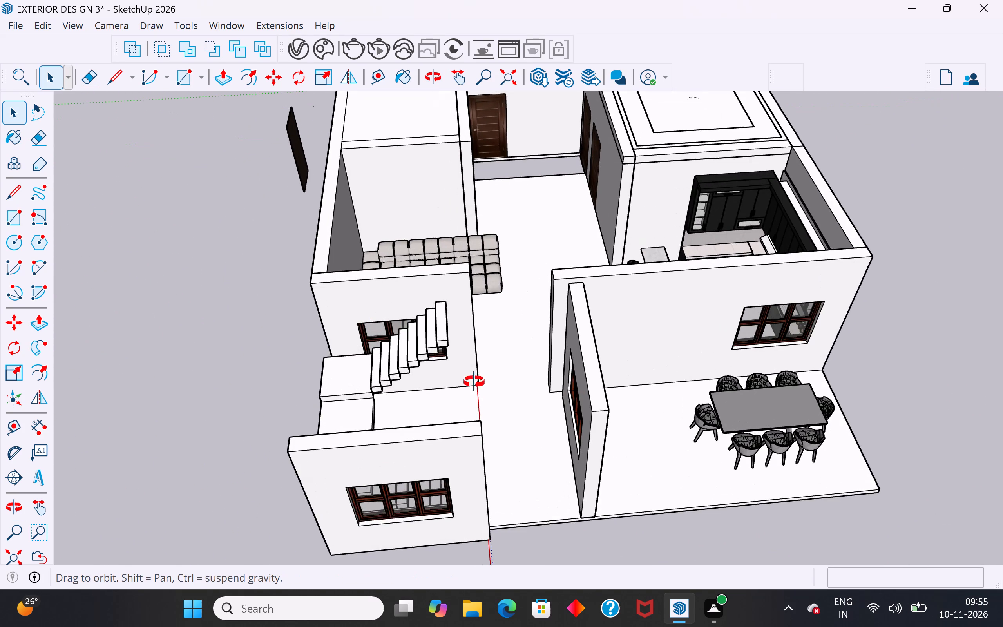
{"action": "middle_click_drag", "start_coordinate": [474, 382], "coordinate": [420, 516]}
{"action": "scroll", "coordinate": [465, 305], "scroll_direction": "down", "scroll_amount": 4}
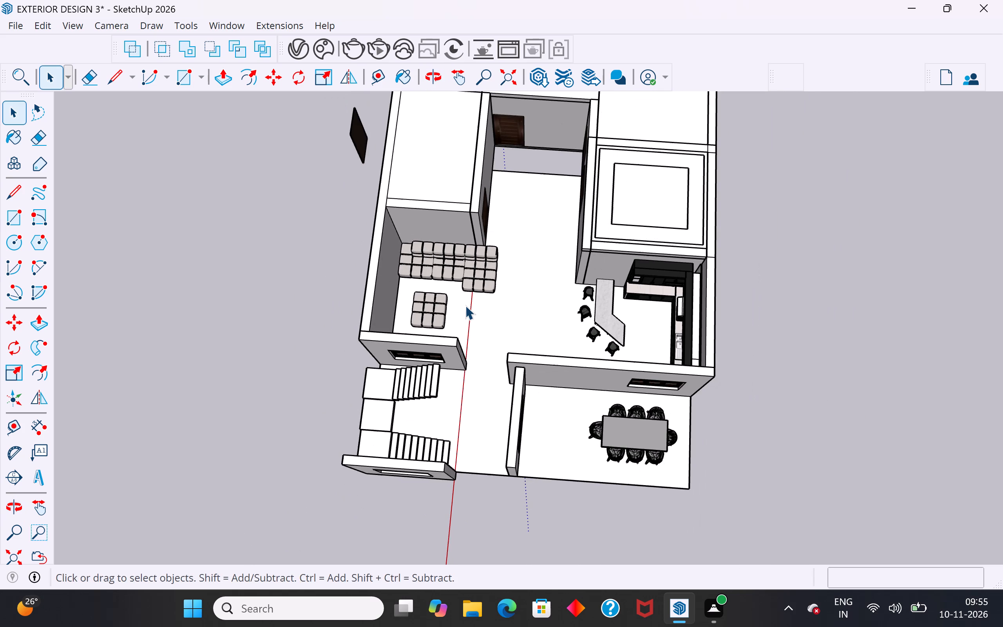
{"action": "middle_click_drag", "start_coordinate": [467, 383], "coordinate": [509, 450]}
{"action": "middle_click_drag", "start_coordinate": [521, 461], "coordinate": [513, 409]}
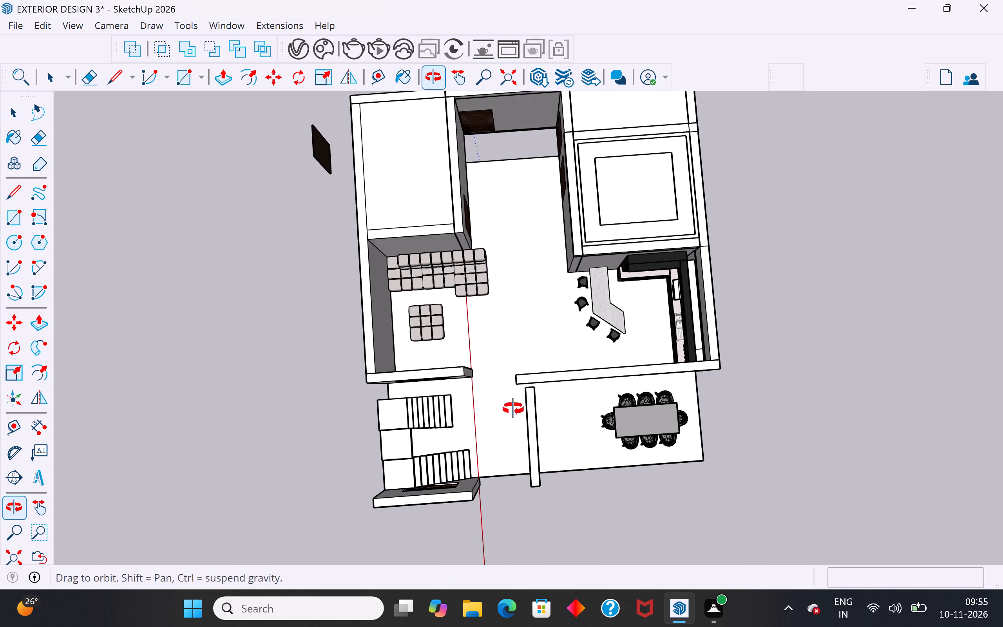
{"action": "middle_click_drag", "start_coordinate": [513, 409], "coordinate": [532, 275]}
{"action": "scroll", "coordinate": [523, 391], "scroll_direction": "up", "scroll_amount": 5}
{"action": "middle_click_drag", "start_coordinate": [530, 388], "coordinate": [549, 340]}
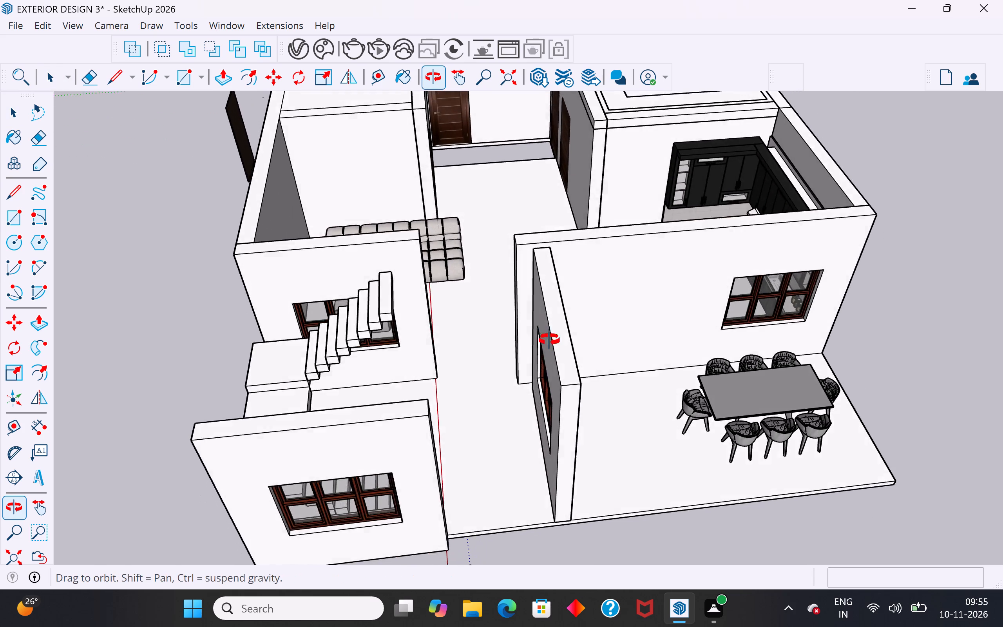
{"action": "middle_click_drag", "start_coordinate": [549, 340], "coordinate": [638, 355]}
{"action": "scroll", "coordinate": [594, 314], "scroll_direction": "up", "scroll_amount": 4}
{"action": "middle_click_drag", "start_coordinate": [574, 286], "coordinate": [658, 445]}
Push/Pull the inner end face of the rotated window wall about 5" to meet the side of the extended kitchen wall.
{"action": "scroll", "coordinate": [639, 403], "scroll_direction": "up", "scroll_amount": 3}
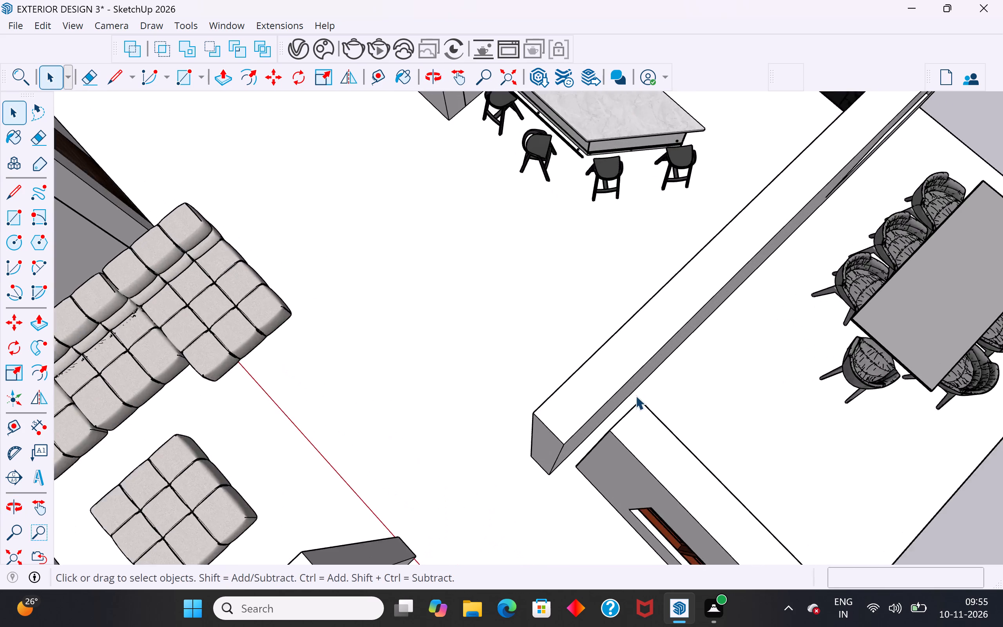
{"action": "scroll", "coordinate": [635, 395], "scroll_direction": "up", "scroll_amount": 4}
{"action": "middle_click_drag", "start_coordinate": [592, 423], "coordinate": [831, 414]}
{"action": "scroll", "coordinate": [772, 285], "scroll_direction": "up", "scroll_amount": 3}
{"action": "double_click", "coordinate": [808, 250]}
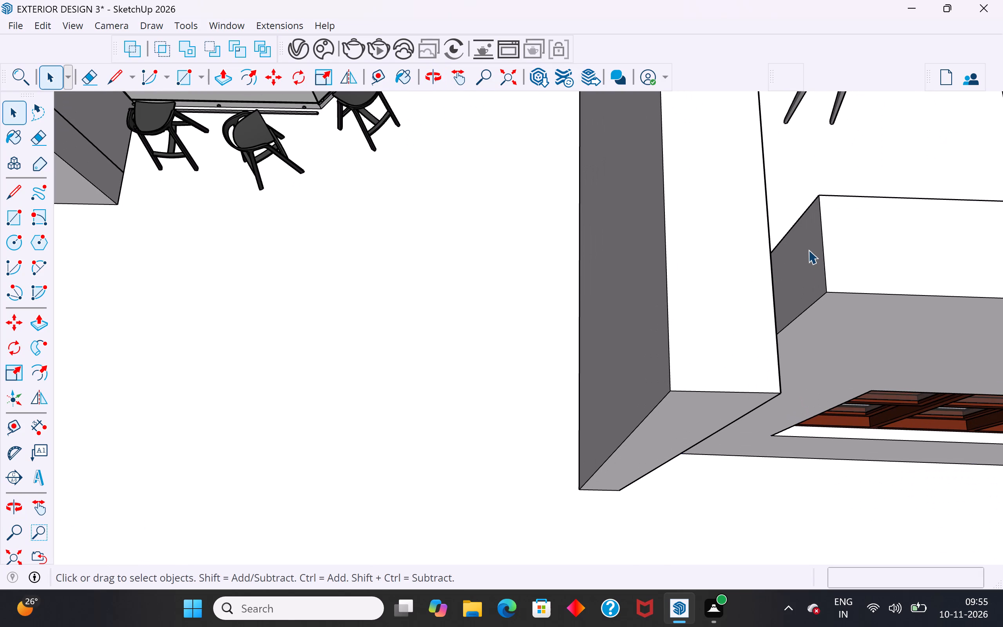
{"action": "left_click", "coordinate": [808, 246]}
{"action": "double_click", "coordinate": [812, 240]}
{"action": "left_click", "coordinate": [811, 245]}
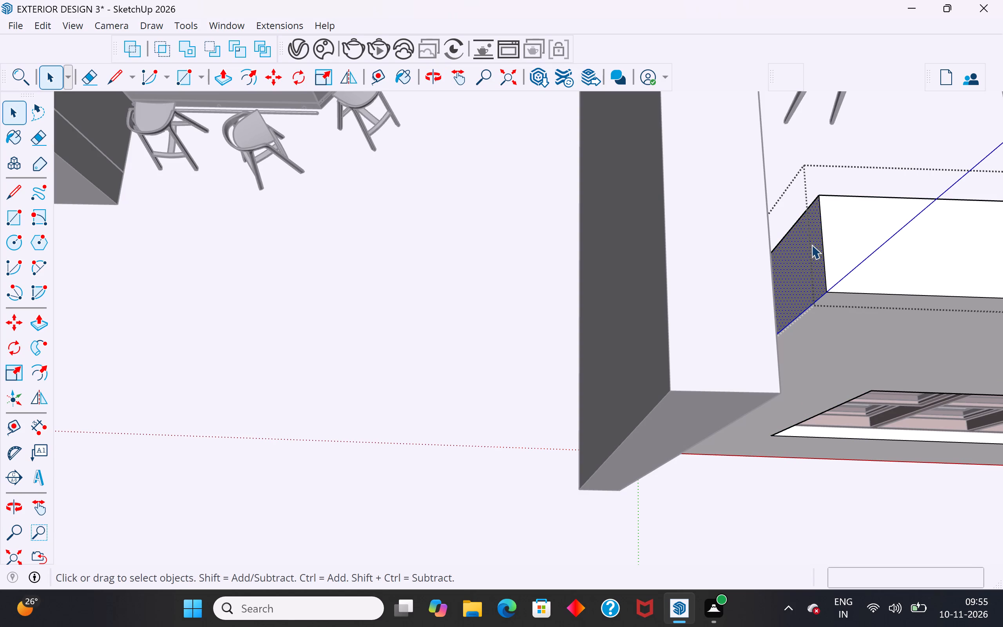
{"action": "left_click", "coordinate": [40, 325]}
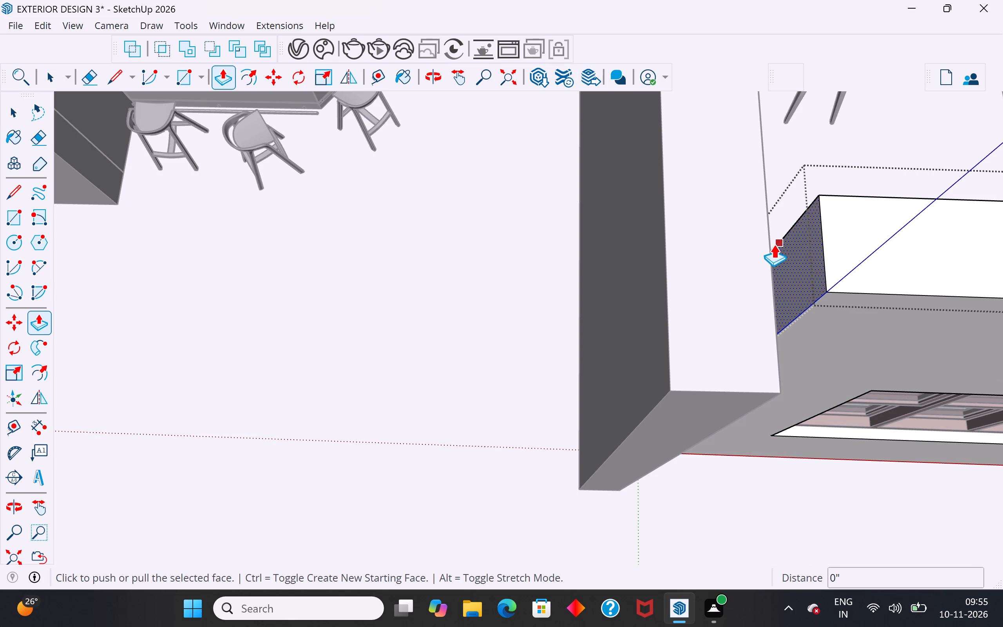
{"action": "left_click", "coordinate": [777, 246]}
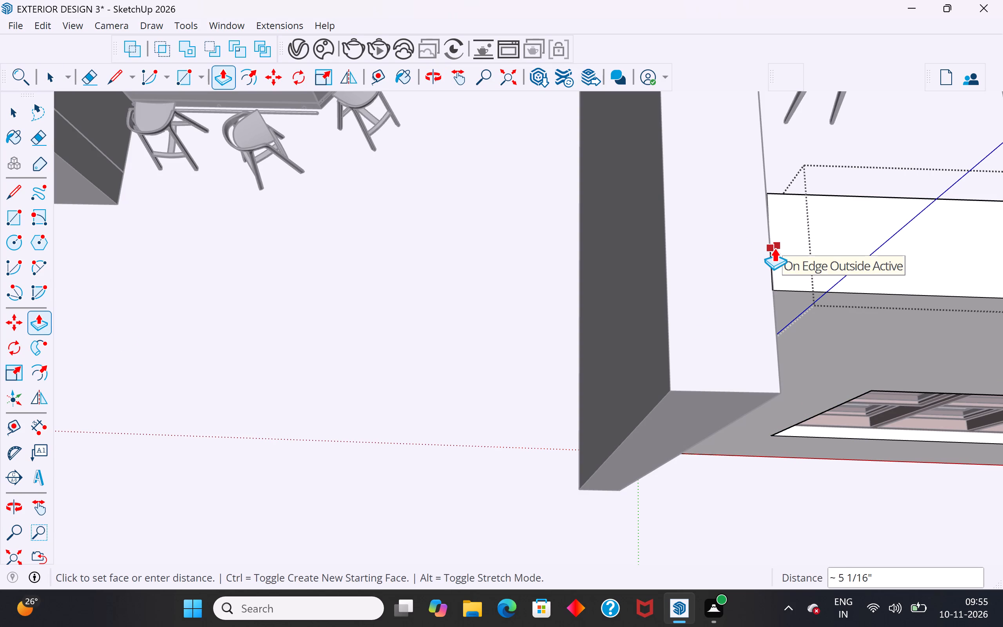
{"action": "left_click", "coordinate": [774, 248]}
{"action": "left_click", "coordinate": [16, 114]}
{"action": "left_click", "coordinate": [413, 314]}
{"action": "scroll", "coordinate": [385, 323], "scroll_direction": "down", "scroll_amount": 4}
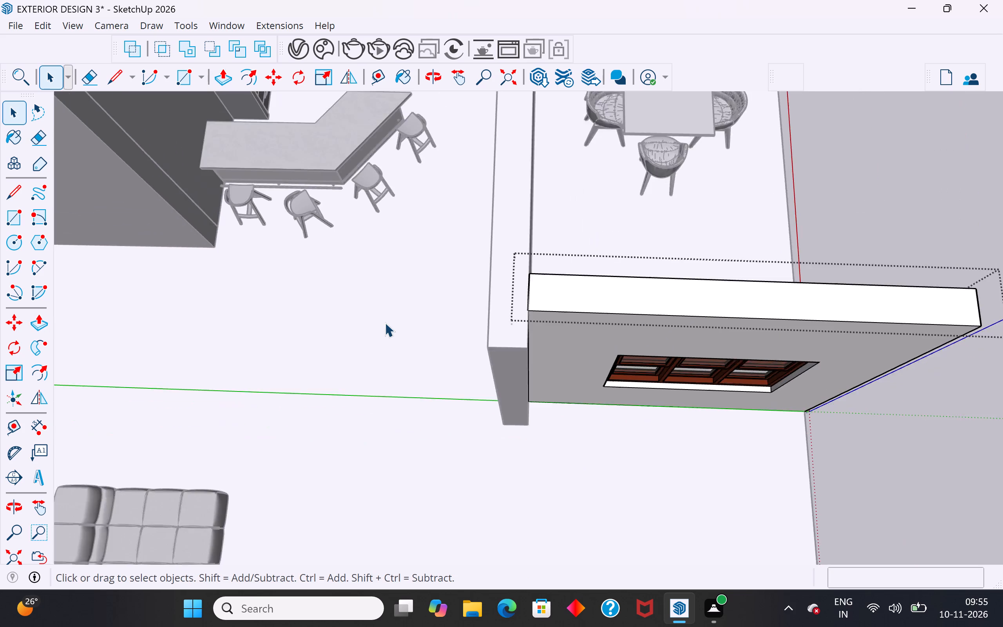
{"action": "scroll", "coordinate": [385, 323], "scroll_direction": "down", "scroll_amount": 12}
{"action": "left_click", "coordinate": [764, 353]}
Push the extended kitchen wall's end face back about 9 13/16" to line up with the rotated window wall's stair-side face.
{"action": "middle_click_drag", "start_coordinate": [436, 357], "coordinate": [353, 176]}
{"action": "scroll", "coordinate": [390, 239], "scroll_direction": "up", "scroll_amount": 5}
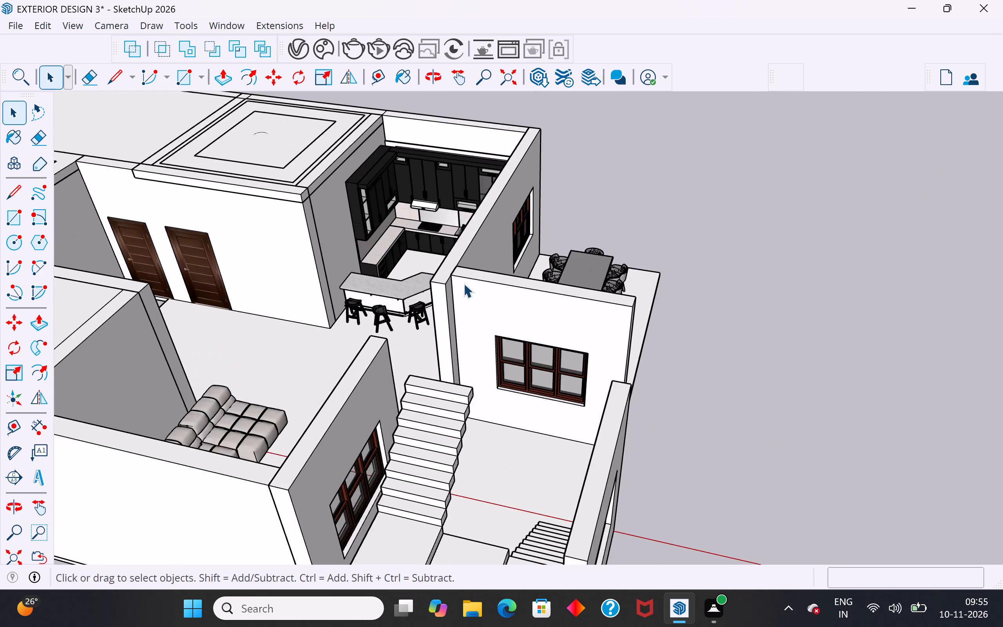
{"action": "scroll", "coordinate": [463, 283], "scroll_direction": "up", "scroll_amount": 11}
{"action": "double_click", "coordinate": [391, 304]}
{"action": "double_click", "coordinate": [391, 304]}
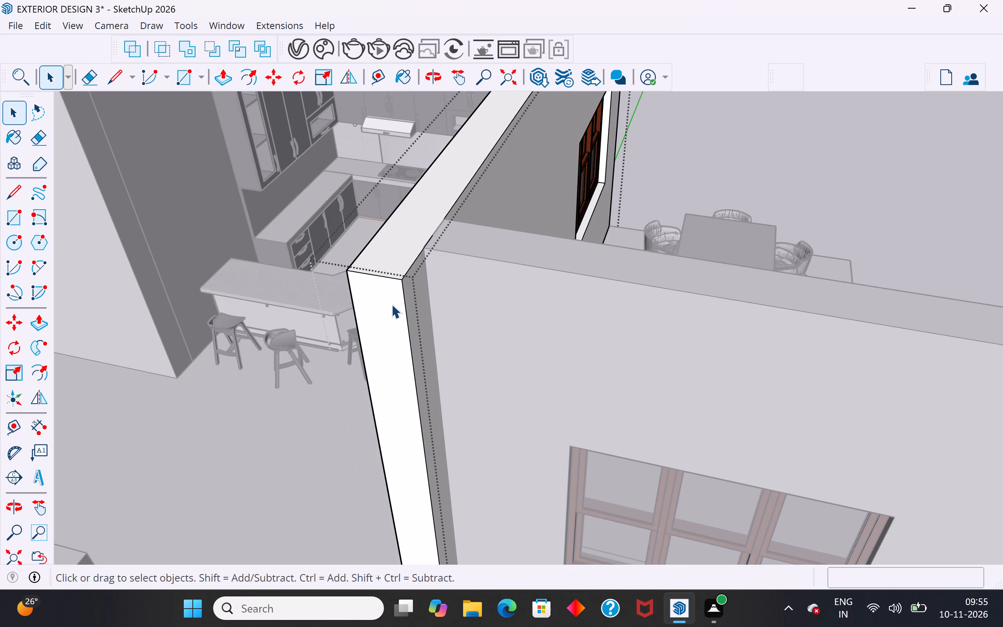
{"action": "left_click", "coordinate": [394, 292]}
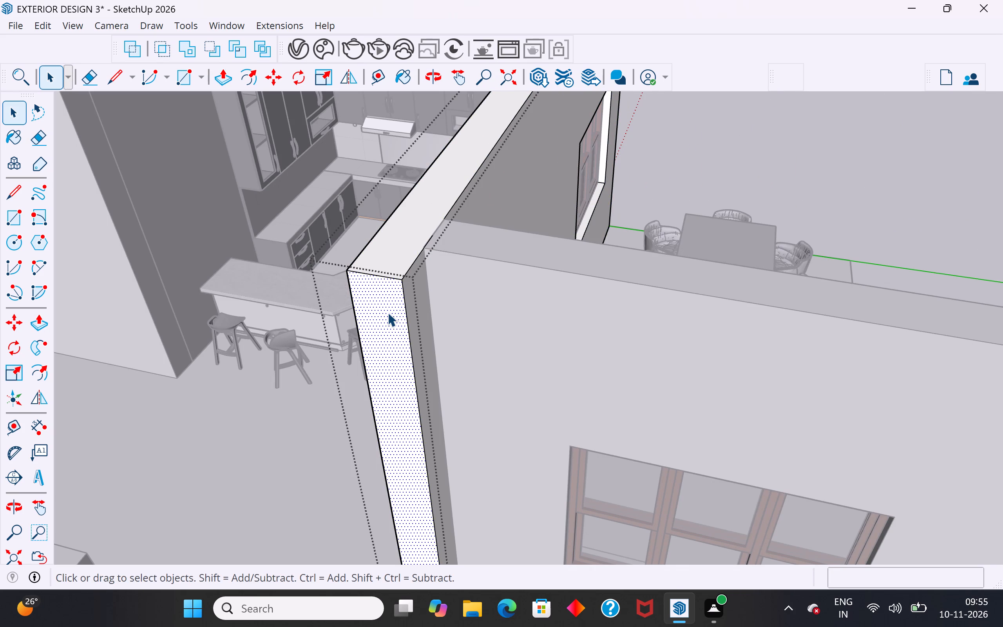
{"action": "left_click", "coordinate": [386, 314]}
{"action": "left_click", "coordinate": [798, 167]}
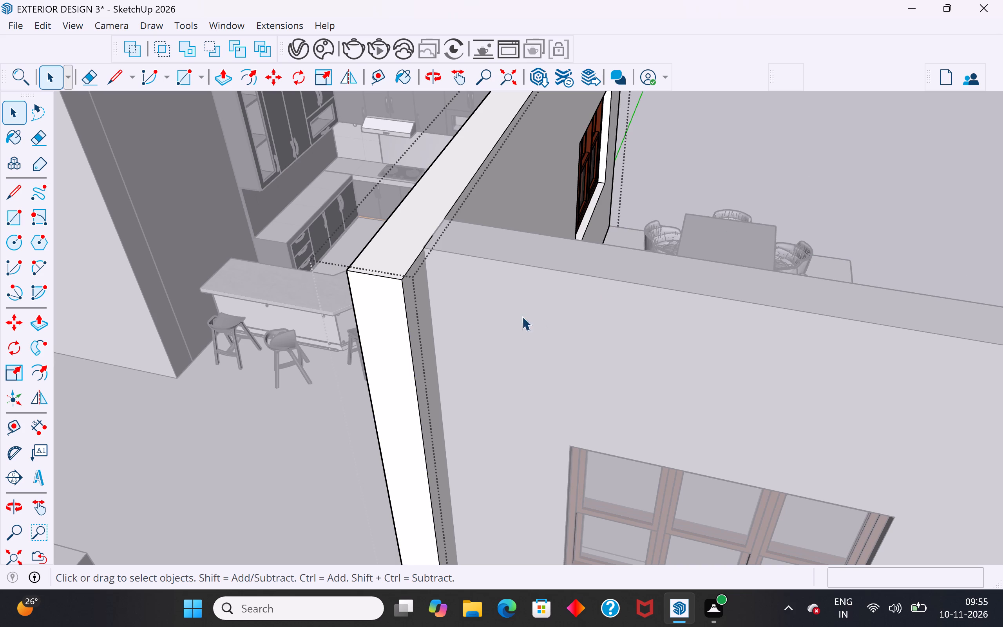
{"action": "double_click", "coordinate": [380, 319]}
{"action": "double_click", "coordinate": [389, 302]}
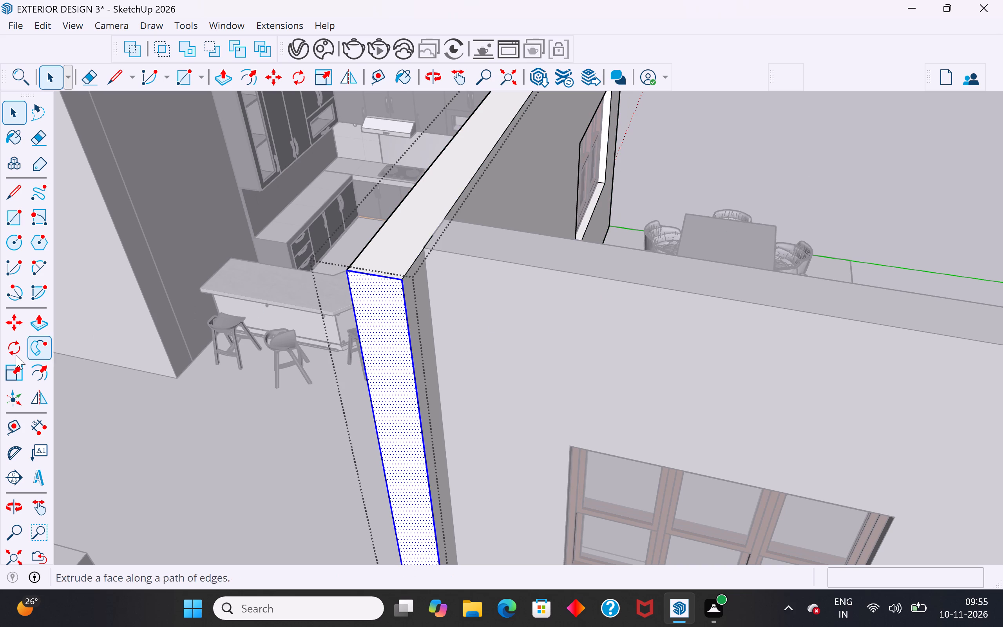
{"action": "left_click", "coordinate": [38, 325]}
{"action": "left_click", "coordinate": [397, 280]}
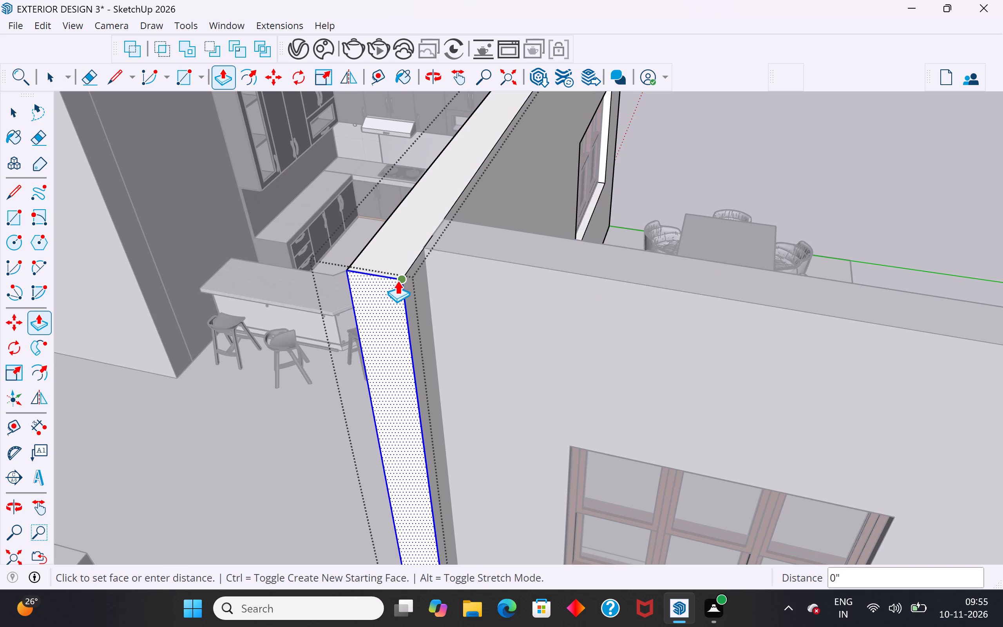
{"action": "left_click", "coordinate": [431, 248]}
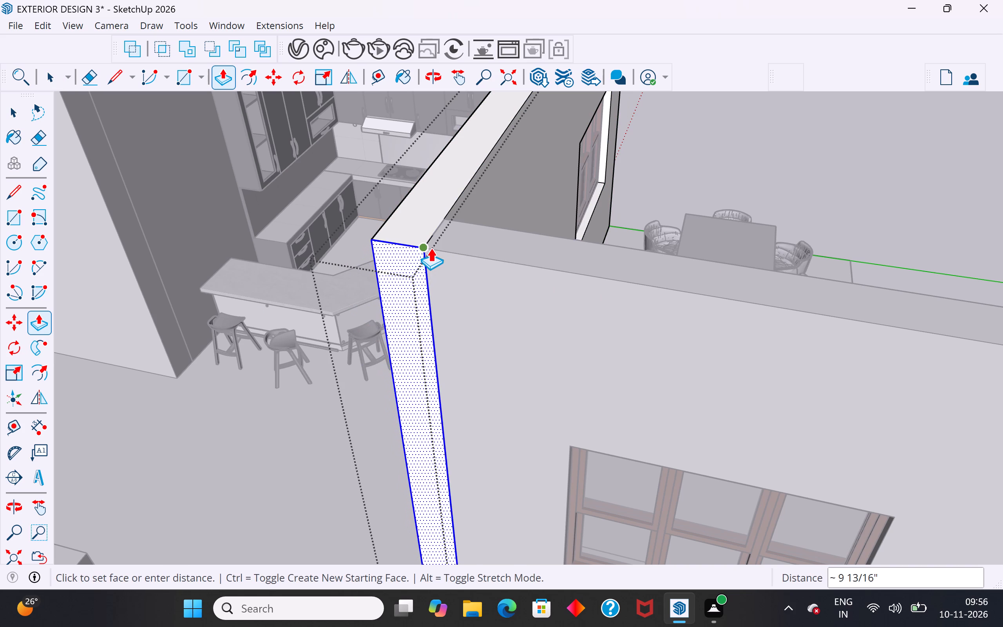
{"action": "left_click", "coordinate": [16, 109]}
{"action": "left_click", "coordinate": [742, 146]}
{"action": "scroll", "coordinate": [576, 377], "scroll_direction": "down", "scroll_amount": 3}
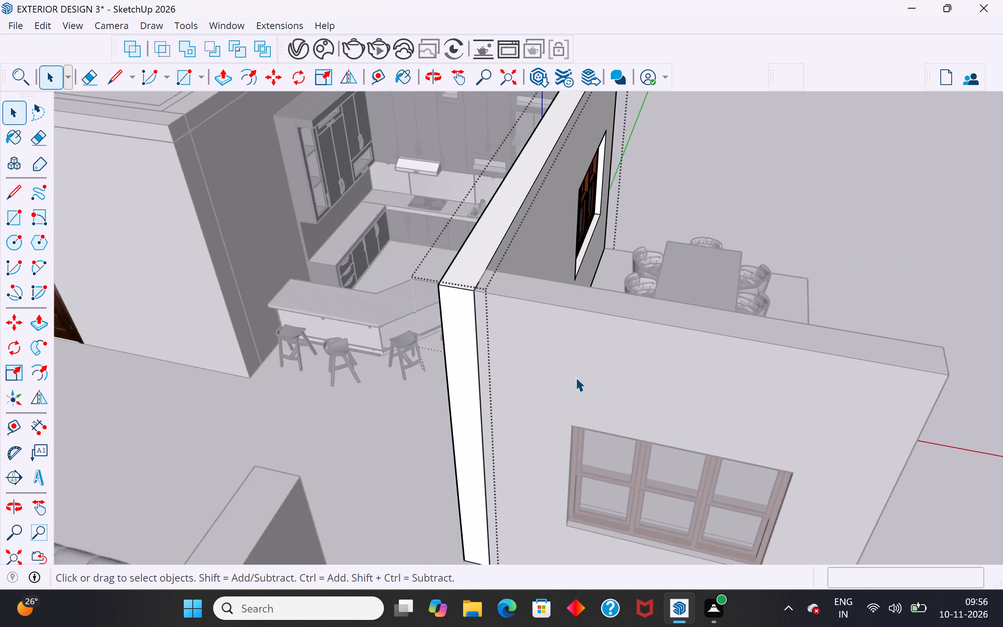
{"action": "scroll", "coordinate": [576, 377], "scroll_direction": "down", "scroll_amount": 9}
{"action": "middle_click_drag", "start_coordinate": [809, 350], "coordinate": [482, 302]}
{"action": "left_click", "coordinate": [828, 362]}
{"action": "middle_click_drag", "start_coordinate": [828, 362], "coordinate": [640, 342]}
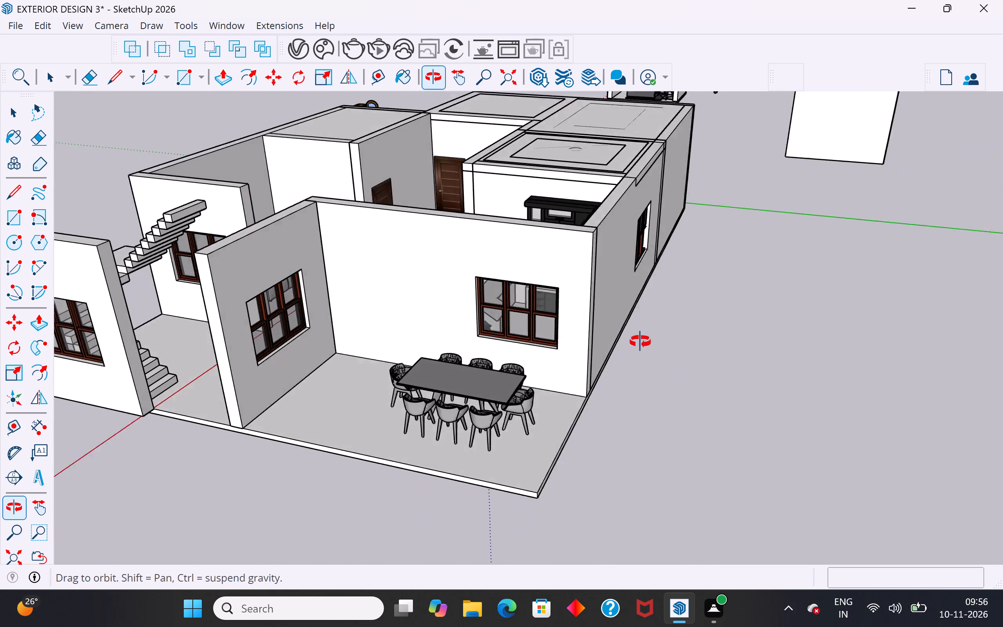
Examine the staircase, its surrounding window walls and the overall house layout from several angles.
{"action": "middle_click_drag", "start_coordinate": [640, 342], "coordinate": [779, 338]}
{"action": "middle_click_drag", "start_coordinate": [538, 434], "coordinate": [673, 457]}
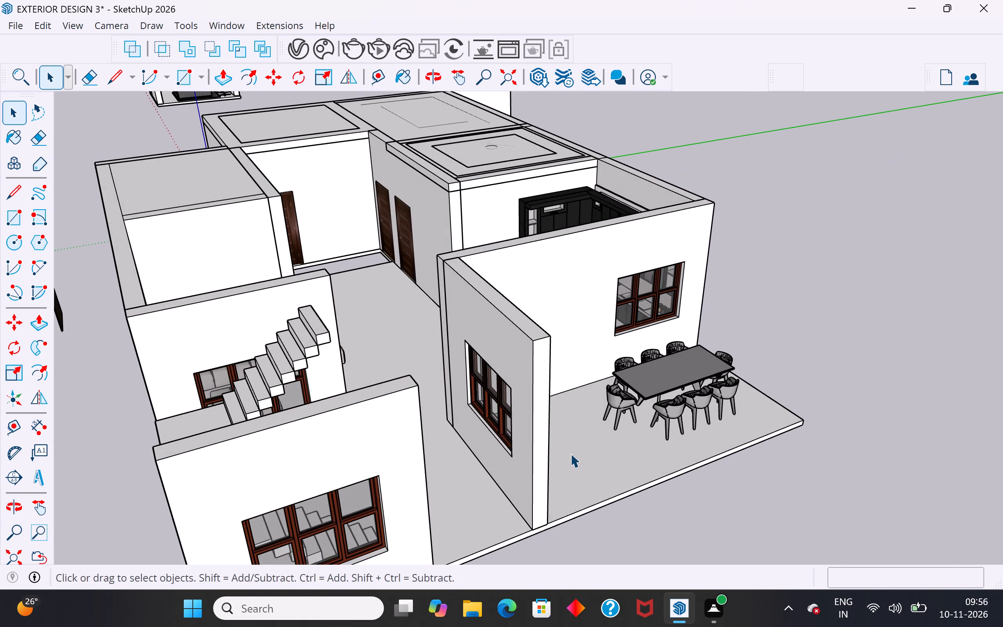
{"action": "scroll", "coordinate": [569, 453], "scroll_direction": "down", "scroll_amount": 8}
{"action": "scroll", "coordinate": [626, 366], "scroll_direction": "down", "scroll_amount": 4}
{"action": "middle_click_drag", "start_coordinate": [627, 380], "coordinate": [558, 420]}
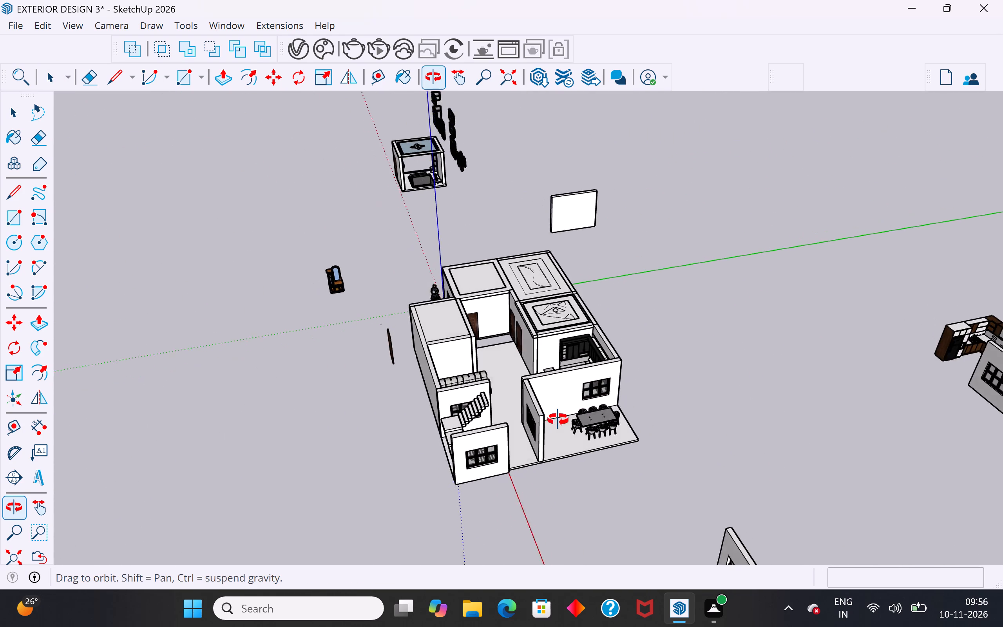
{"action": "middle_click_drag", "start_coordinate": [558, 420], "coordinate": [487, 412]}
{"action": "scroll", "coordinate": [456, 402], "scroll_direction": "up", "scroll_amount": 12}
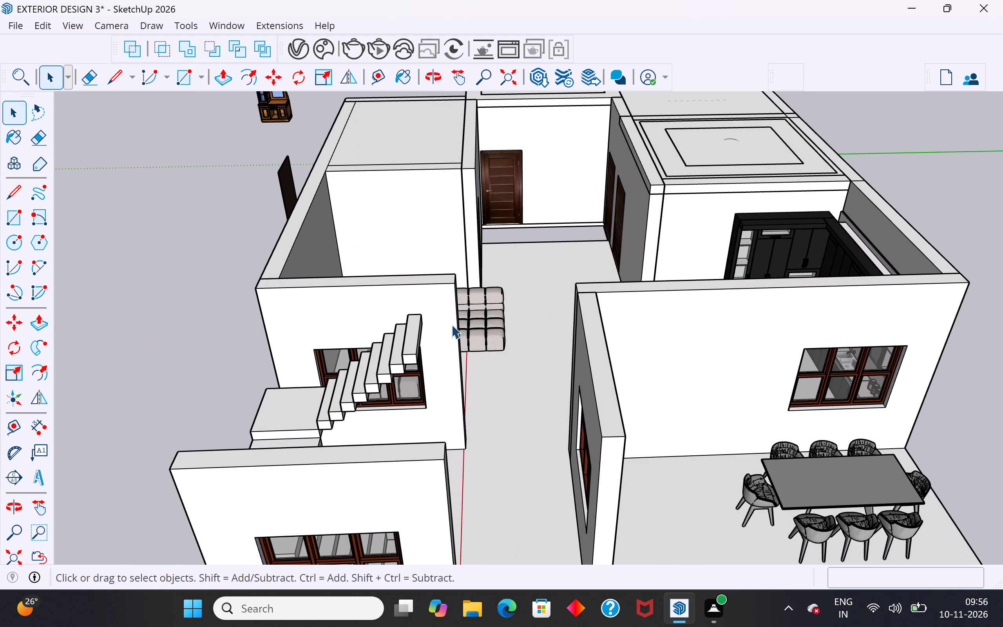
{"action": "middle_click_drag", "start_coordinate": [429, 381], "coordinate": [520, 256]}
{"action": "scroll", "coordinate": [515, 344], "scroll_direction": "down", "scroll_amount": 3}
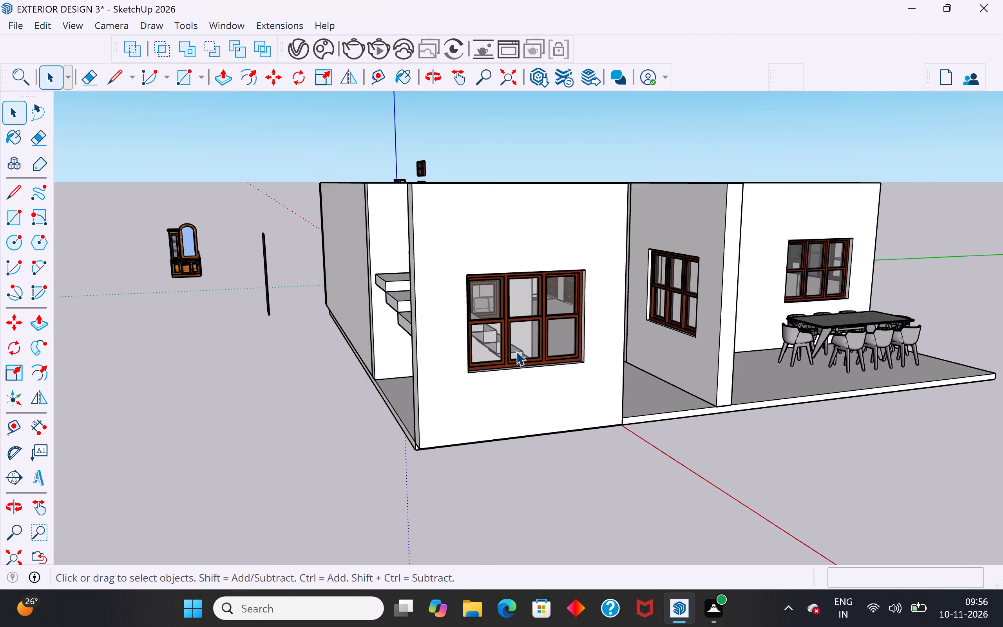
{"action": "middle_click_drag", "start_coordinate": [526, 360], "coordinate": [699, 379]}
{"action": "middle_click_drag", "start_coordinate": [614, 360], "coordinate": [566, 365]}
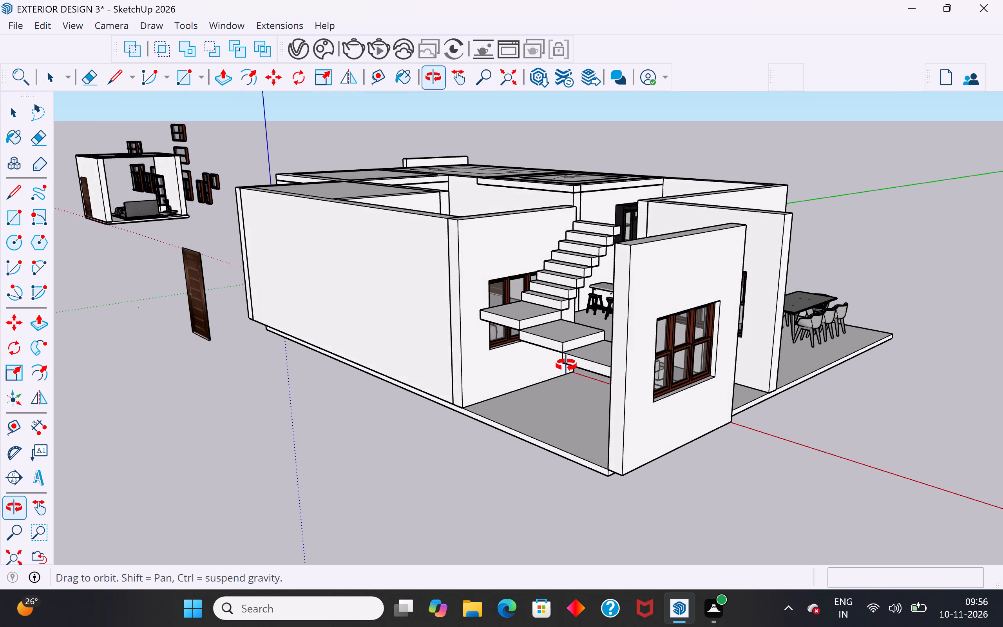
{"action": "middle_click_drag", "start_coordinate": [566, 365], "coordinate": [517, 371]}
Copy the top stair tread about 9 1/4" diagonally upward, corner to corner, to add one more step to the flight.
{"action": "scroll", "coordinate": [562, 179], "scroll_direction": "up", "scroll_amount": 7}
{"action": "left_click", "coordinate": [516, 337]}
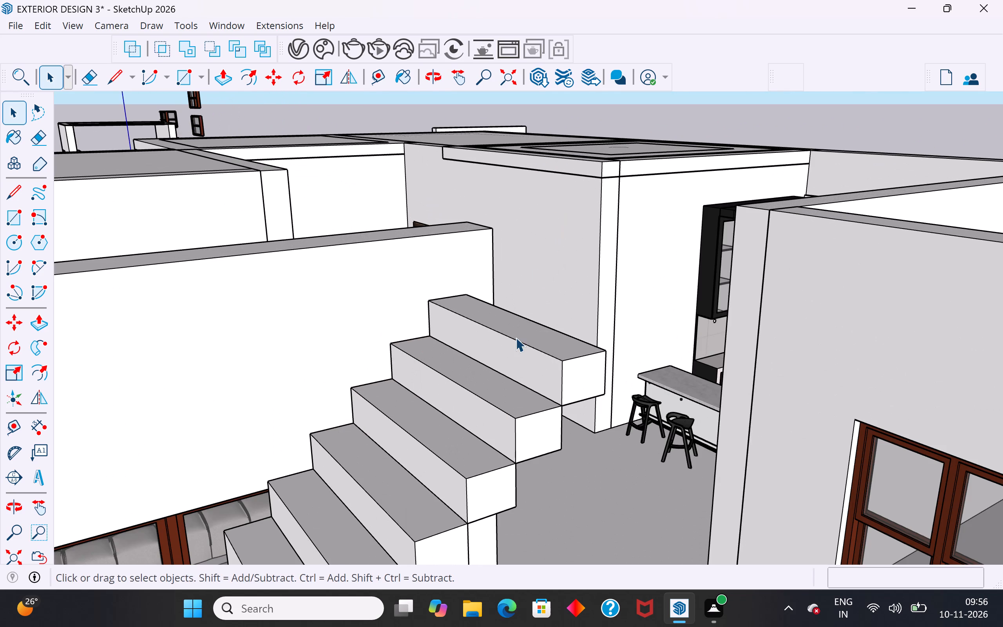
{"action": "key", "text": "m"}
{"action": "left_click", "coordinate": [563, 411], "text": "ctrl"}
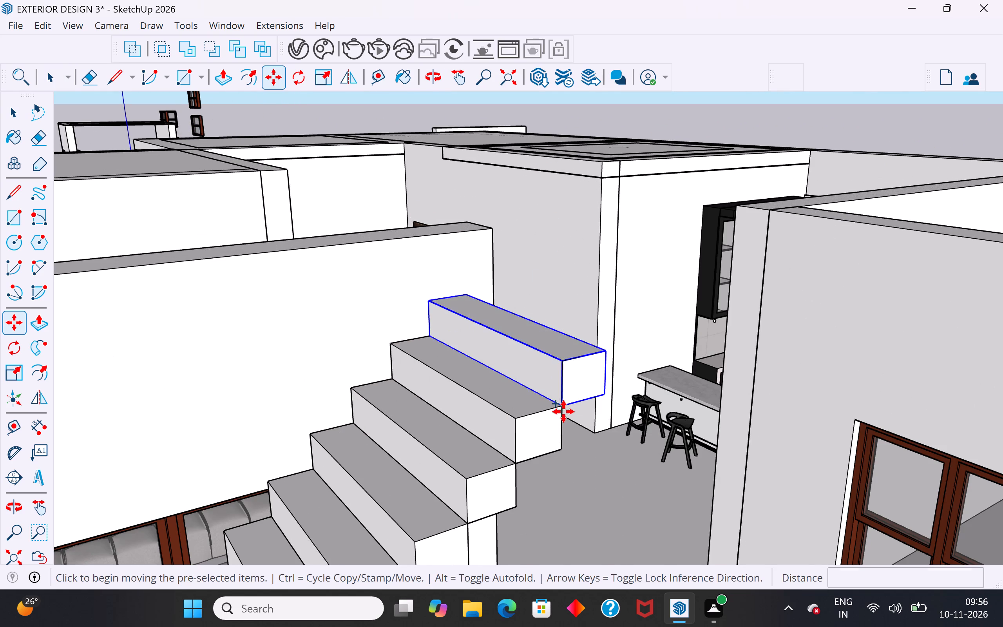
{"action": "left_click", "coordinate": [602, 350]}
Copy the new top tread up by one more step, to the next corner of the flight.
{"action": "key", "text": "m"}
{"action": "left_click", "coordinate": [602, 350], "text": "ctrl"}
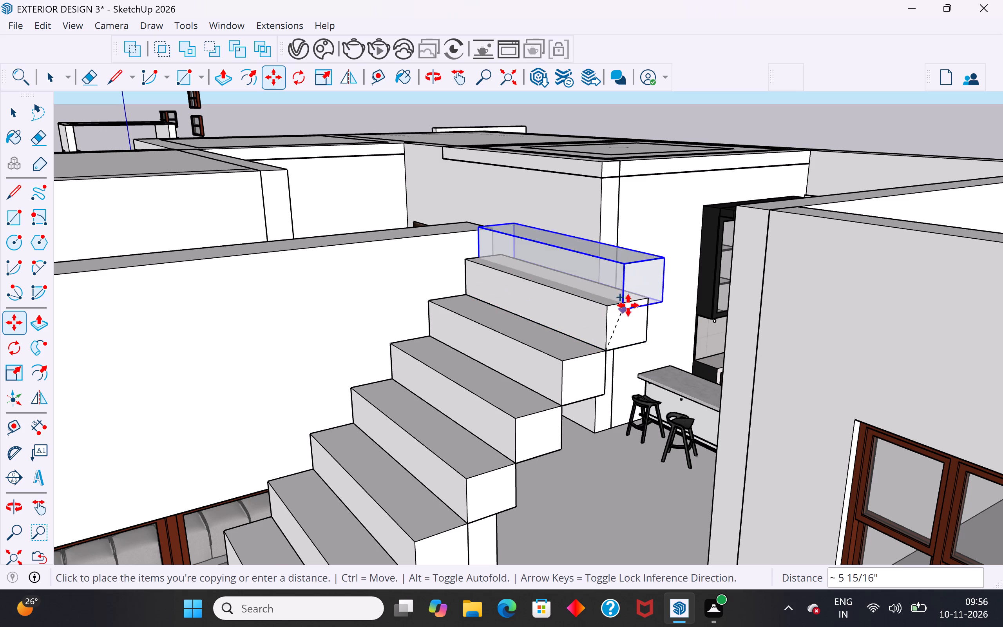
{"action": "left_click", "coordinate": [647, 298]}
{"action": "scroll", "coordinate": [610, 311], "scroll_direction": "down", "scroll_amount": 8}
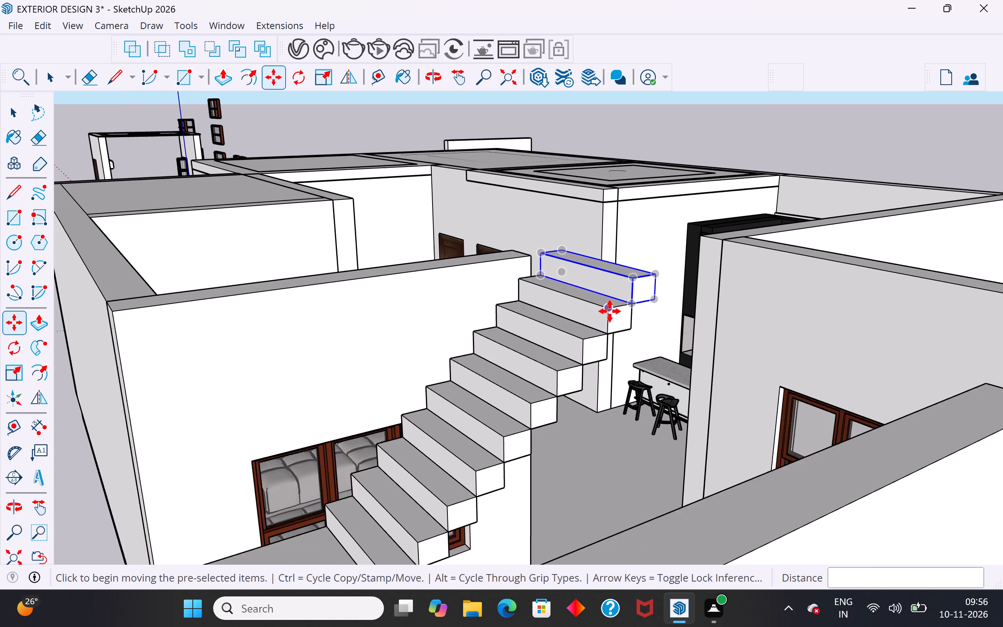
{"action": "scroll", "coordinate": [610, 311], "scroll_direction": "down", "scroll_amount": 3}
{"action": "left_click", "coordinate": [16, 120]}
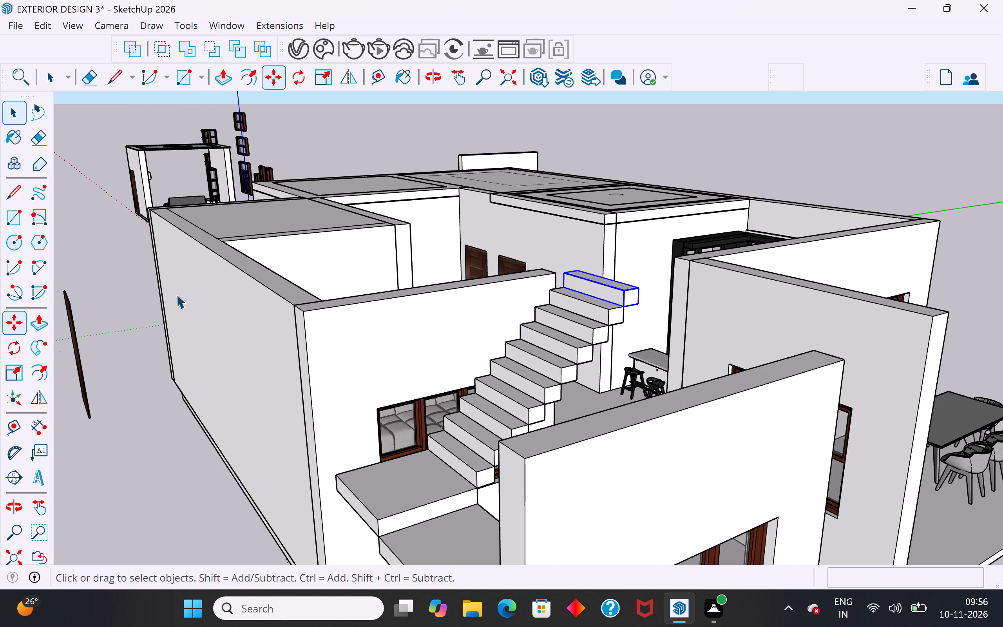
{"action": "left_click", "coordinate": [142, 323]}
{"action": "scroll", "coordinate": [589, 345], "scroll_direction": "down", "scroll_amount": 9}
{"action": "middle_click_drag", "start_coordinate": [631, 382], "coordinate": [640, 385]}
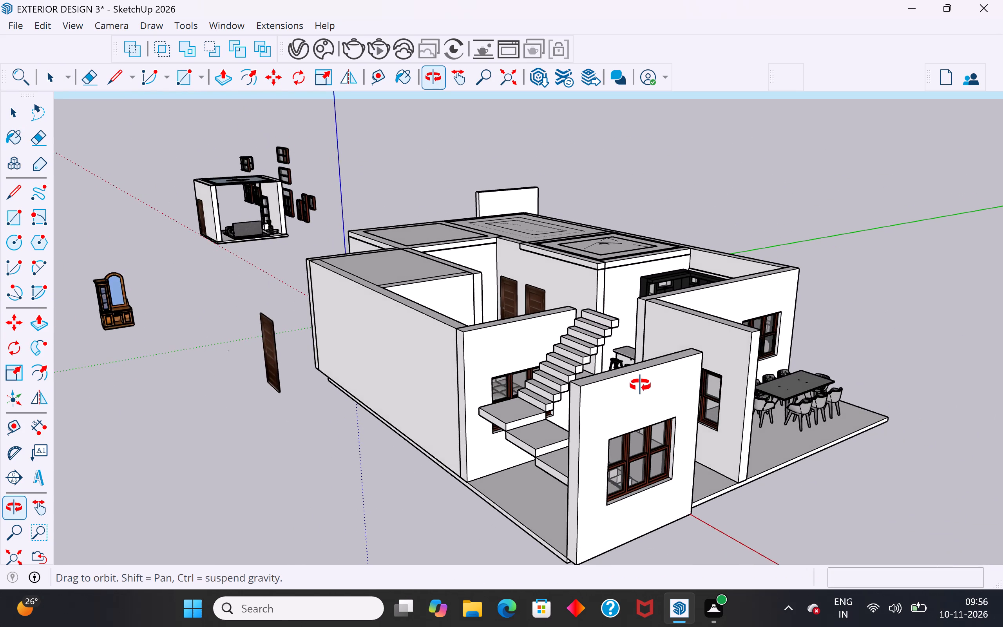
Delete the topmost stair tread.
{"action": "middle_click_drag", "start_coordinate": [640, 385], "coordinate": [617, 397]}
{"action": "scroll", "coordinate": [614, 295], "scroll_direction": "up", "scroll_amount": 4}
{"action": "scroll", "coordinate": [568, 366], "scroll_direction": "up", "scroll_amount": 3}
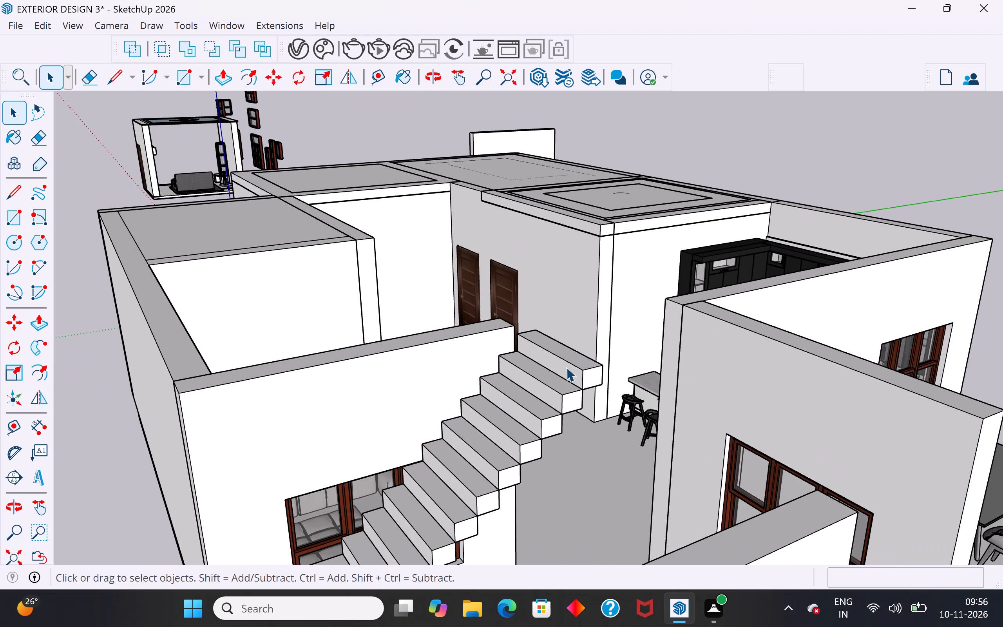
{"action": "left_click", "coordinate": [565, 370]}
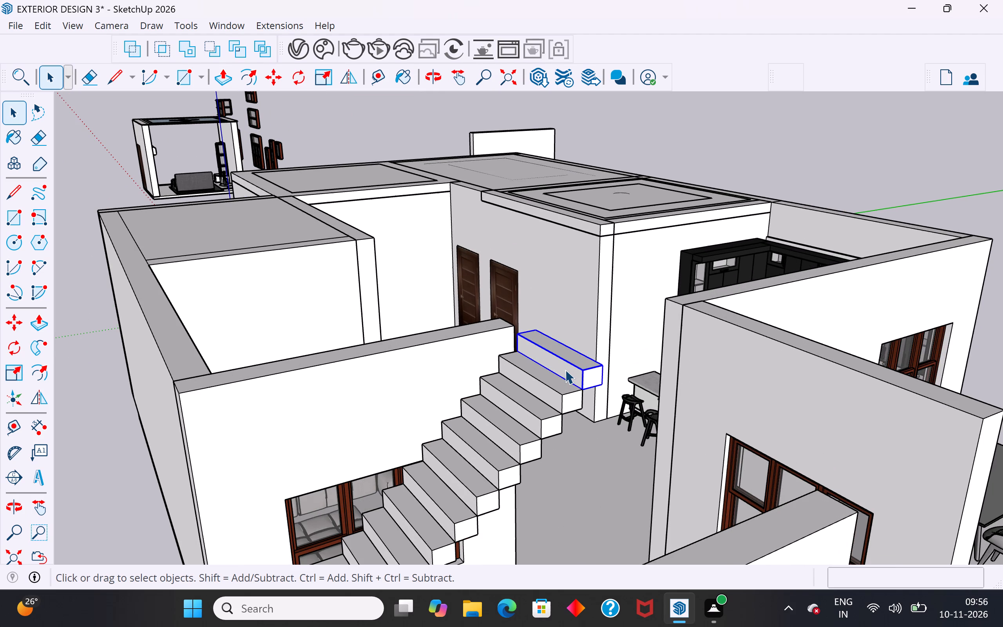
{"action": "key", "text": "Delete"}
Examine the staircase, the long side wall and the living area from outside and above.
{"action": "scroll", "coordinate": [561, 419], "scroll_direction": "down", "scroll_amount": 5}
{"action": "middle_click_drag", "start_coordinate": [565, 419], "coordinate": [720, 362]}
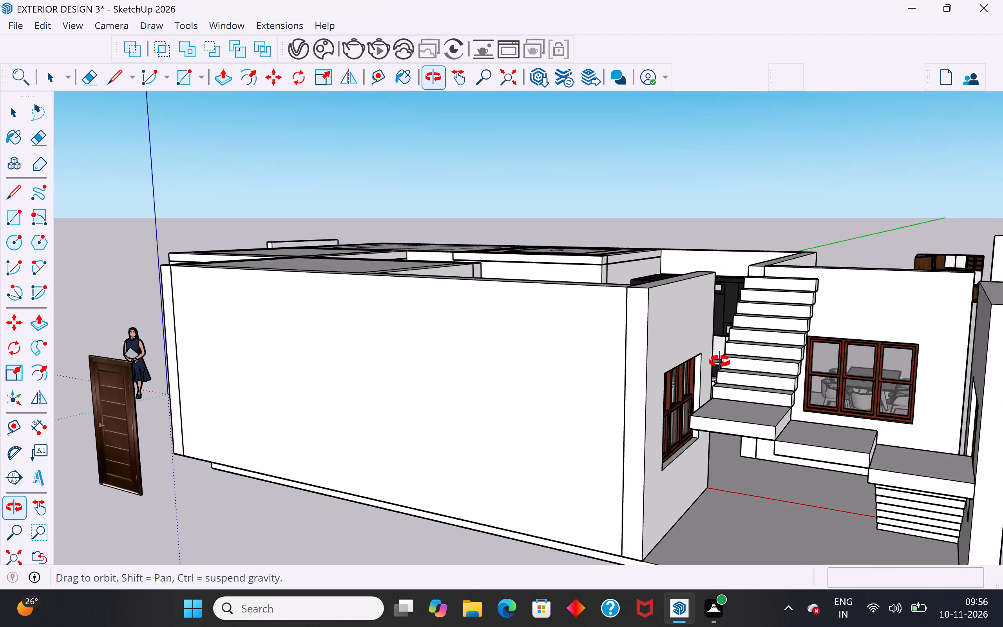
{"action": "middle_click_drag", "start_coordinate": [720, 362], "coordinate": [773, 353]}
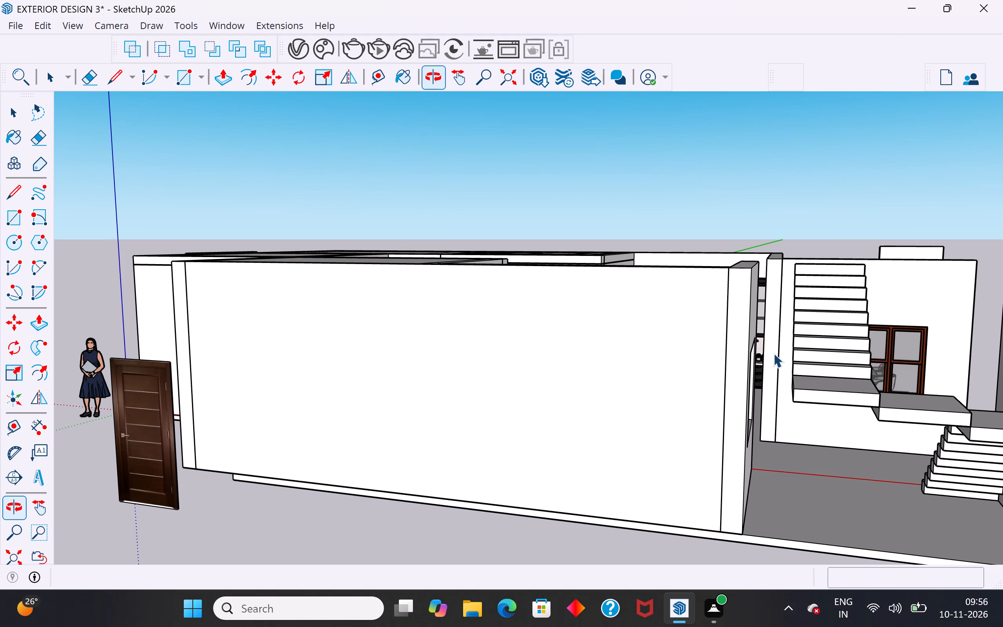
{"action": "scroll", "coordinate": [773, 353], "scroll_direction": "down", "scroll_amount": 4}
{"action": "middle_click_drag", "start_coordinate": [789, 384], "coordinate": [737, 434]}
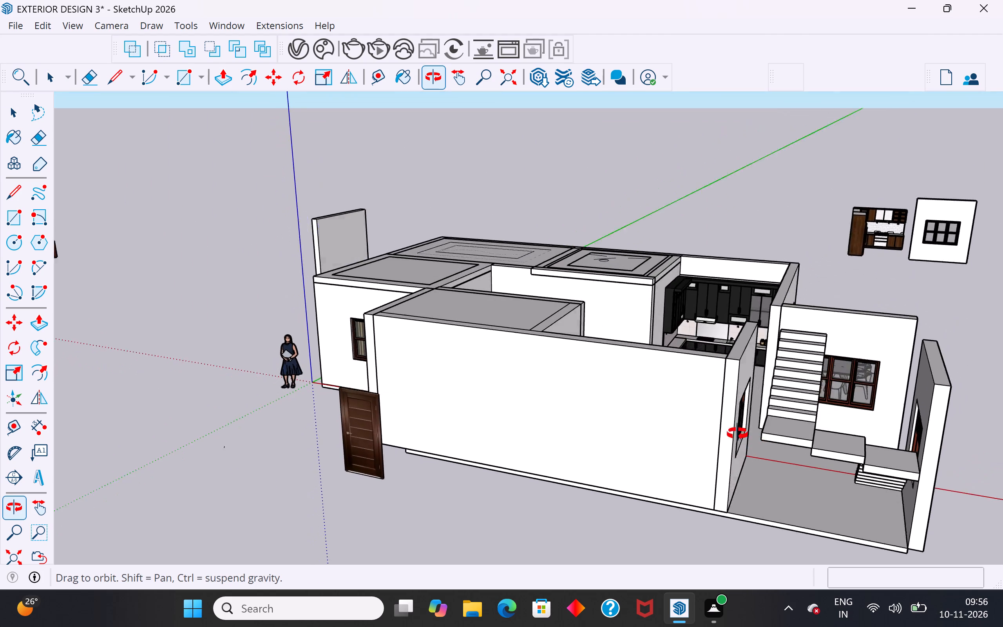
{"action": "middle_click_drag", "start_coordinate": [737, 434], "coordinate": [368, 459]}
{"action": "scroll", "coordinate": [701, 366], "scroll_direction": "down", "scroll_amount": 5}
{"action": "middle_click_drag", "start_coordinate": [595, 436], "coordinate": [568, 461]}
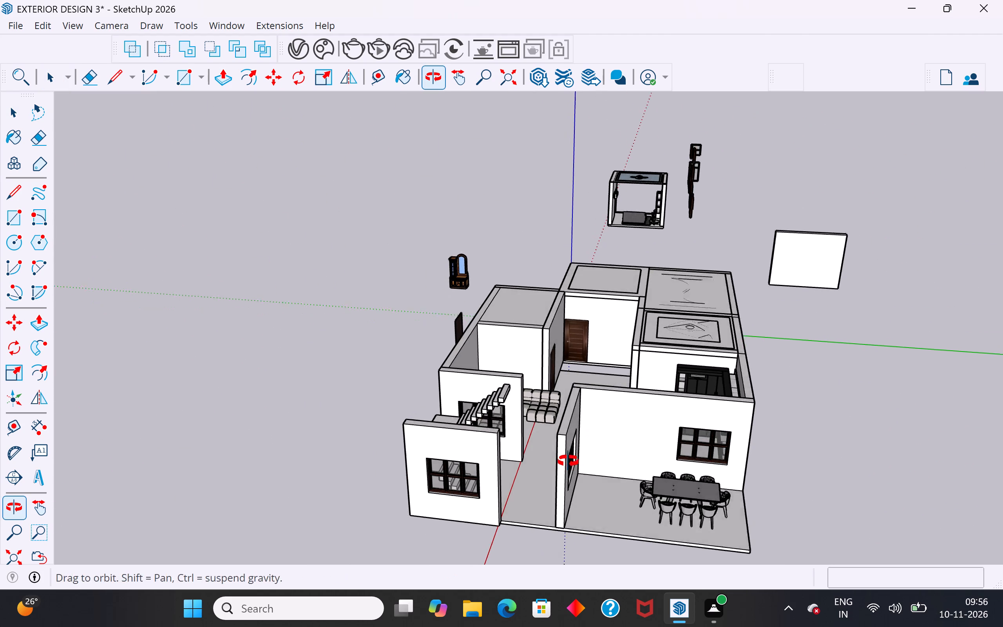
{"action": "middle_click_drag", "start_coordinate": [568, 461], "coordinate": [560, 469]}
{"action": "scroll", "coordinate": [566, 436], "scroll_direction": "up", "scroll_amount": 7}
{"action": "middle_click_drag", "start_coordinate": [552, 442], "coordinate": [672, 467]}
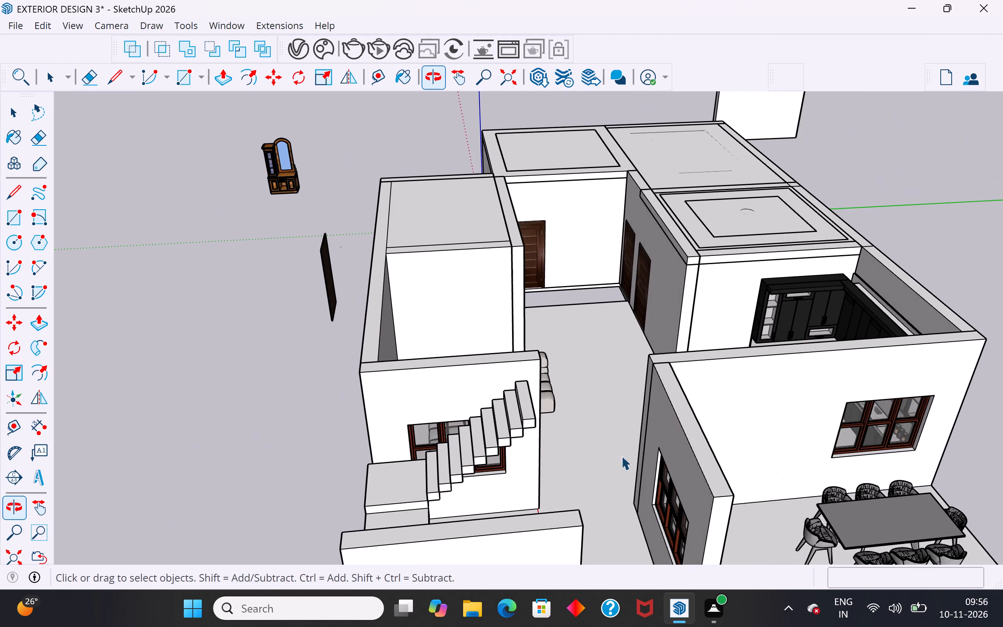
{"action": "scroll", "coordinate": [582, 448], "scroll_direction": "up", "scroll_amount": 3}
{"action": "middle_click_drag", "start_coordinate": [572, 479], "coordinate": [480, 474]}
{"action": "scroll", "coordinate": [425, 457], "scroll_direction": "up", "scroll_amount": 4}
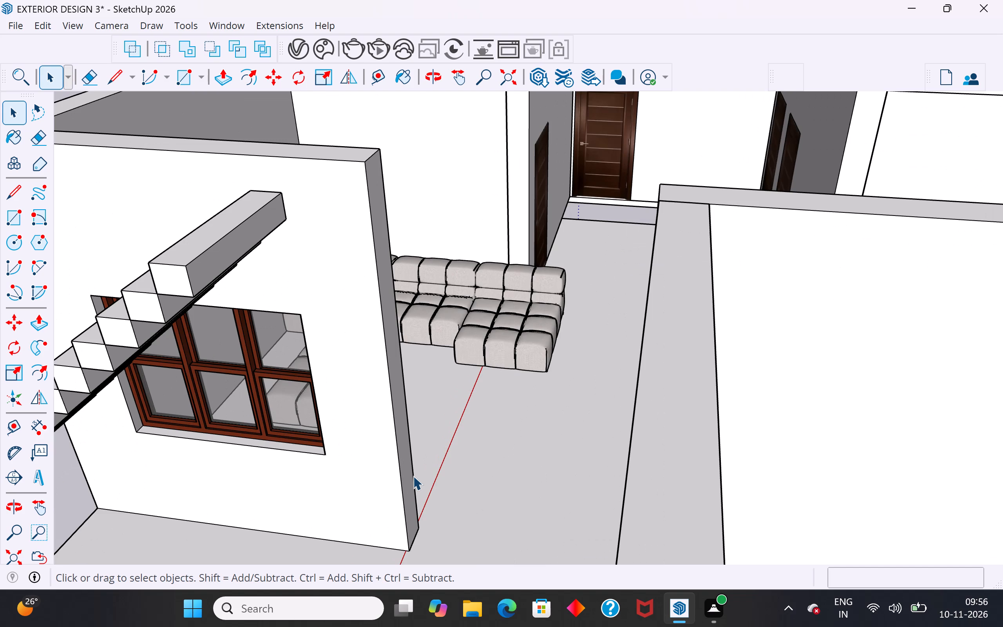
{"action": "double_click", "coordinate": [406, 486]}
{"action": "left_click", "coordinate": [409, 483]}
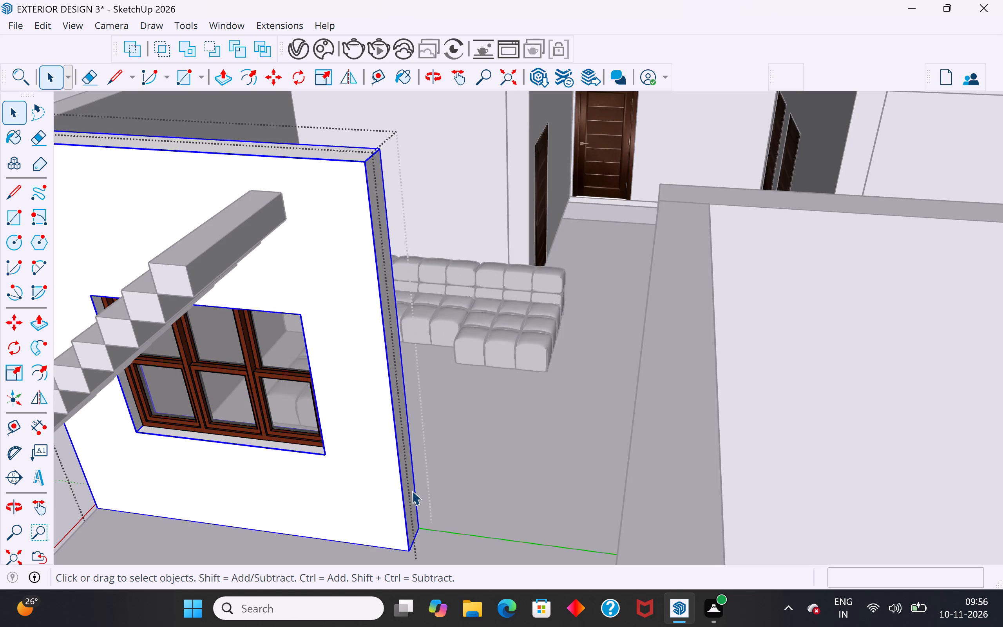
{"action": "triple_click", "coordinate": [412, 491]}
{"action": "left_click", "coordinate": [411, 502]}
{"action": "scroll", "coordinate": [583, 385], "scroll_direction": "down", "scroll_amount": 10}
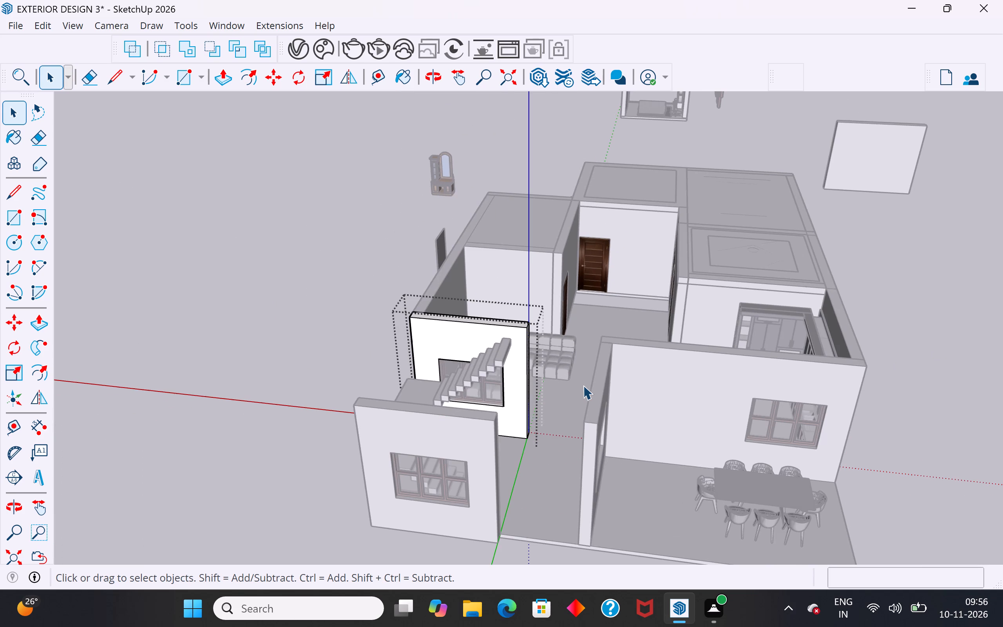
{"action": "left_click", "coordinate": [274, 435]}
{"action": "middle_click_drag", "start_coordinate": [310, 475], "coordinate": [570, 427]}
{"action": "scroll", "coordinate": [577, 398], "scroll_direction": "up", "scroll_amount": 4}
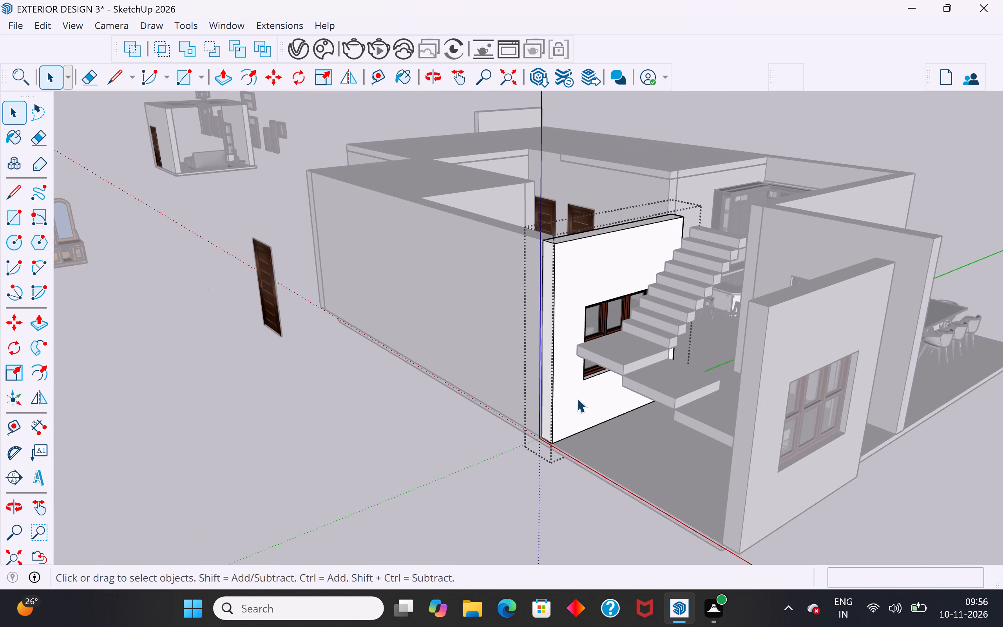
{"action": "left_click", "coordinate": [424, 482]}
Push the outer end face of the window wall behind the staircase back about 10 7/16" to the long side wall's inner face.
{"action": "scroll", "coordinate": [548, 404], "scroll_direction": "up", "scroll_amount": 5}
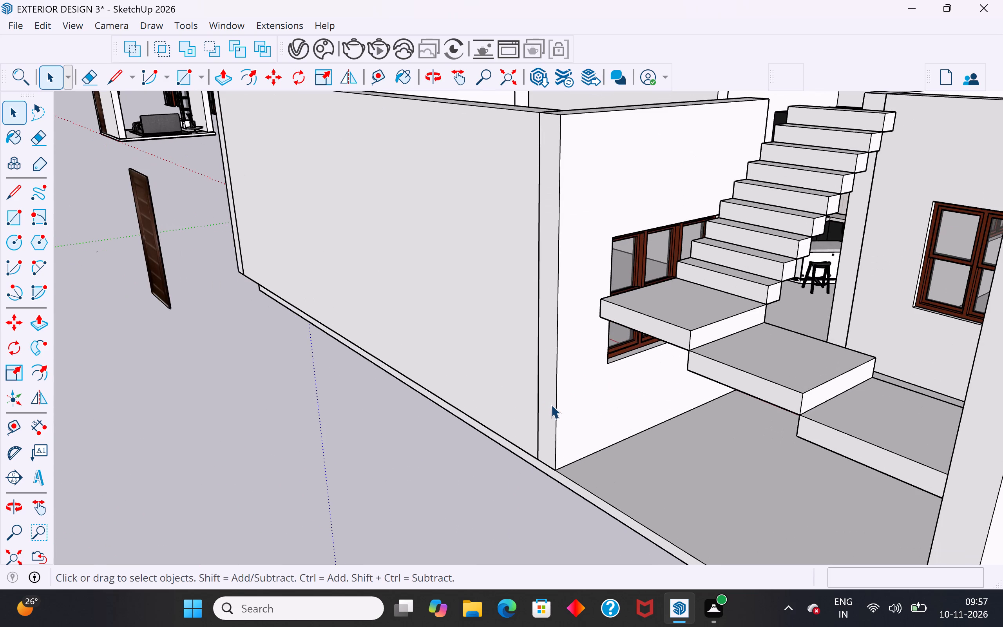
{"action": "left_click", "coordinate": [551, 404]}
{"action": "middle_click_drag", "start_coordinate": [559, 414], "coordinate": [617, 536]}
{"action": "scroll", "coordinate": [578, 357], "scroll_direction": "up", "scroll_amount": 3}
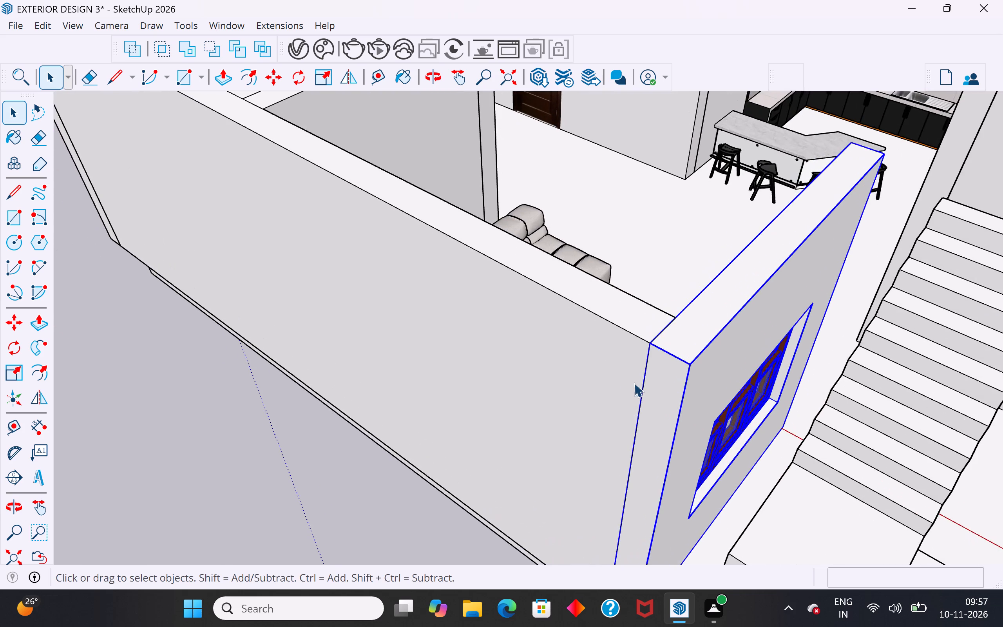
{"action": "double_click", "coordinate": [665, 375]}
{"action": "left_click", "coordinate": [664, 373]}
{"action": "triple_click", "coordinate": [664, 373]}
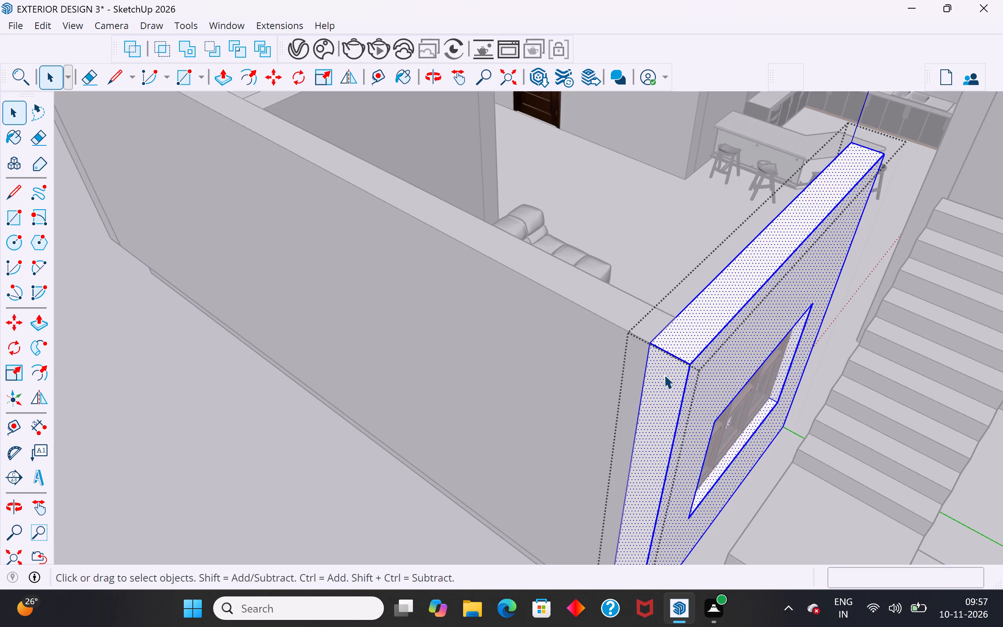
{"action": "left_click", "coordinate": [664, 377]}
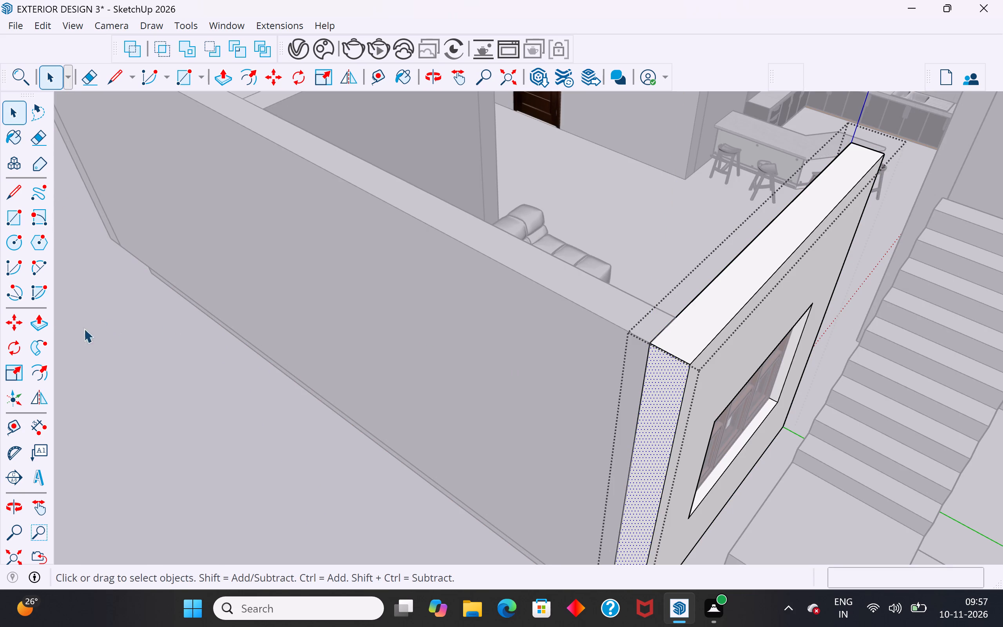
{"action": "left_click", "coordinate": [42, 329]}
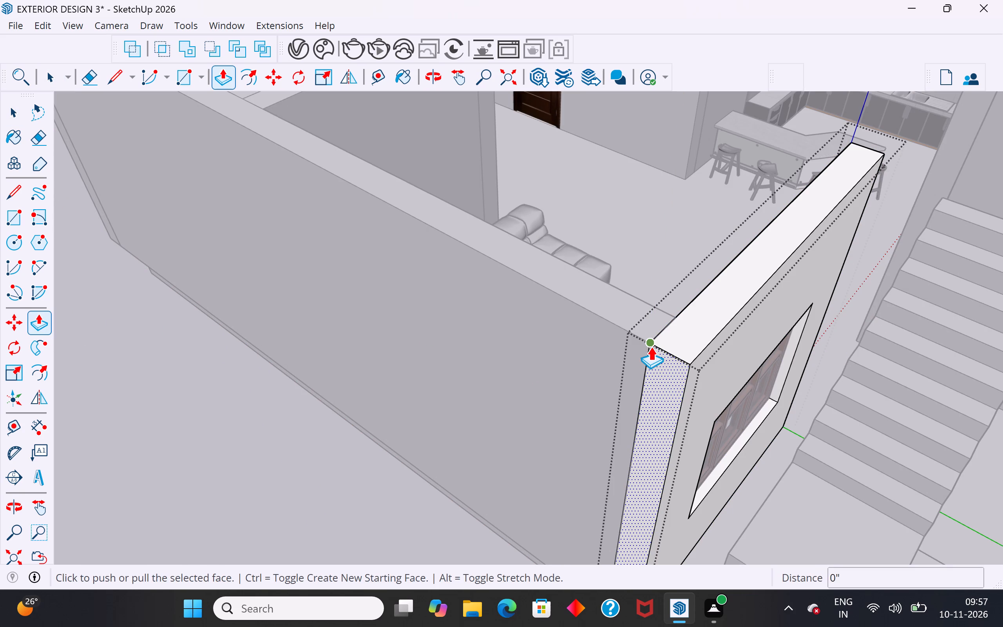
{"action": "left_click", "coordinate": [651, 346]}
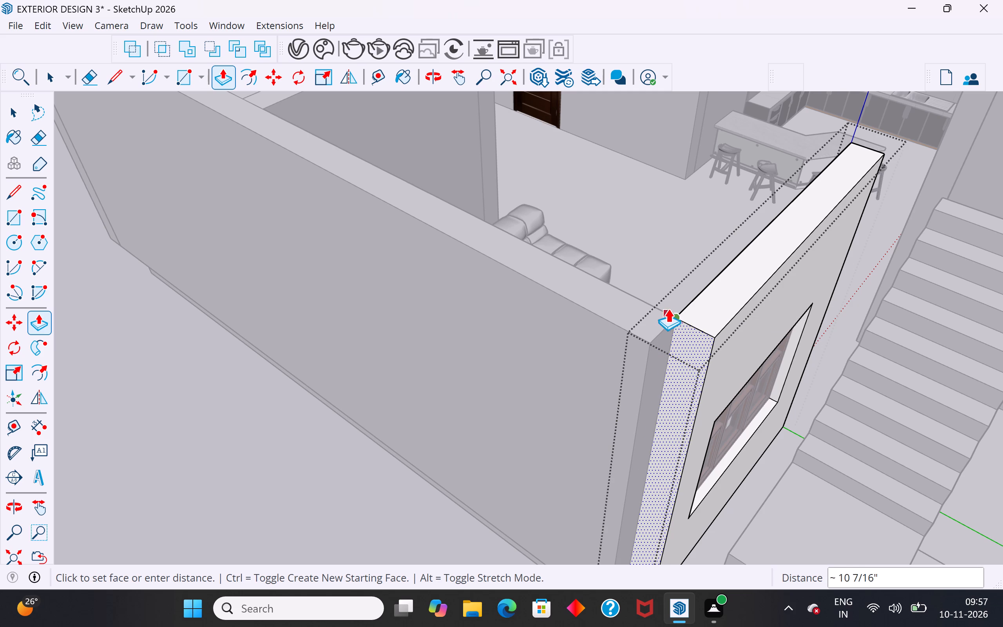
{"action": "left_click", "coordinate": [666, 308]}
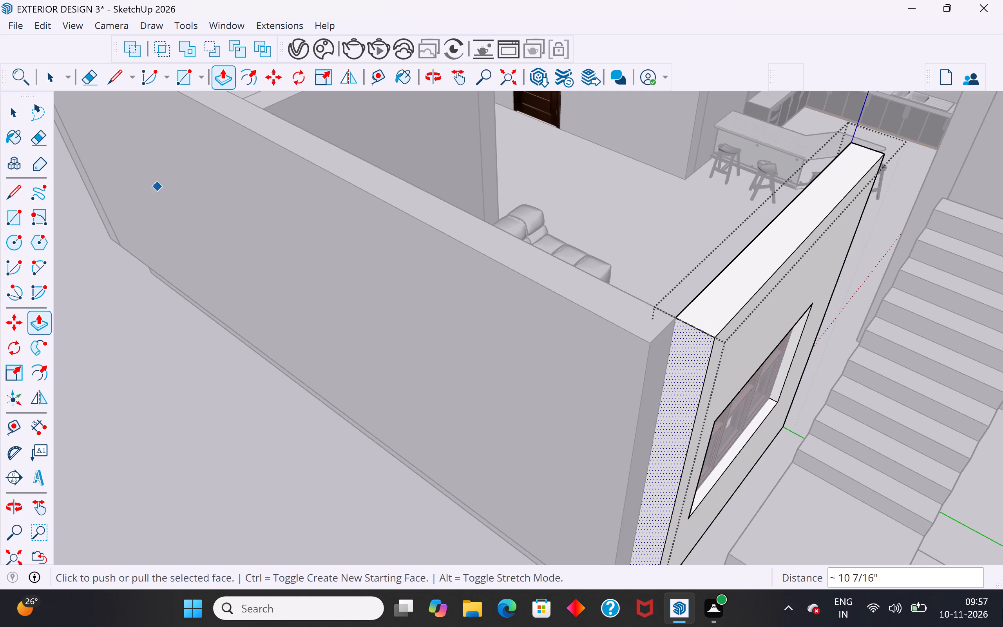
{"action": "left_click", "coordinate": [6, 120]}
{"action": "left_click", "coordinate": [122, 386]}
{"action": "scroll", "coordinate": [341, 333], "scroll_direction": "down", "scroll_amount": 2}
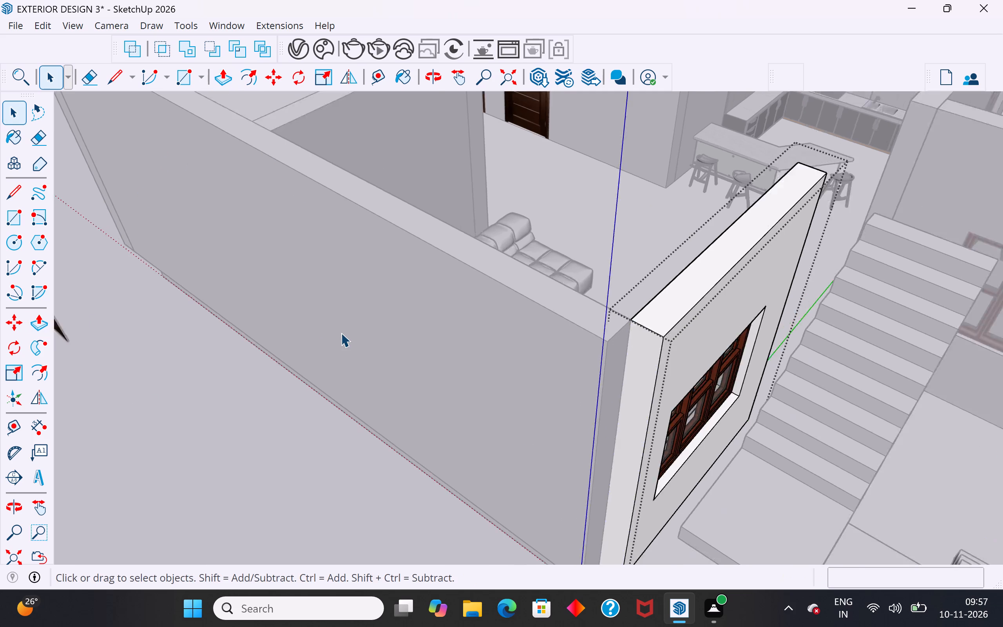
{"action": "scroll", "coordinate": [341, 333], "scroll_direction": "down", "scroll_amount": 10}
{"action": "left_click", "coordinate": [366, 460]}
Push/Pull the long side wall's end face about 11' 6 7/16" past the stair landings to meet the front window wall.
{"action": "middle_click_drag", "start_coordinate": [447, 464], "coordinate": [368, 439]}
{"action": "scroll", "coordinate": [395, 394], "scroll_direction": "up", "scroll_amount": 5}
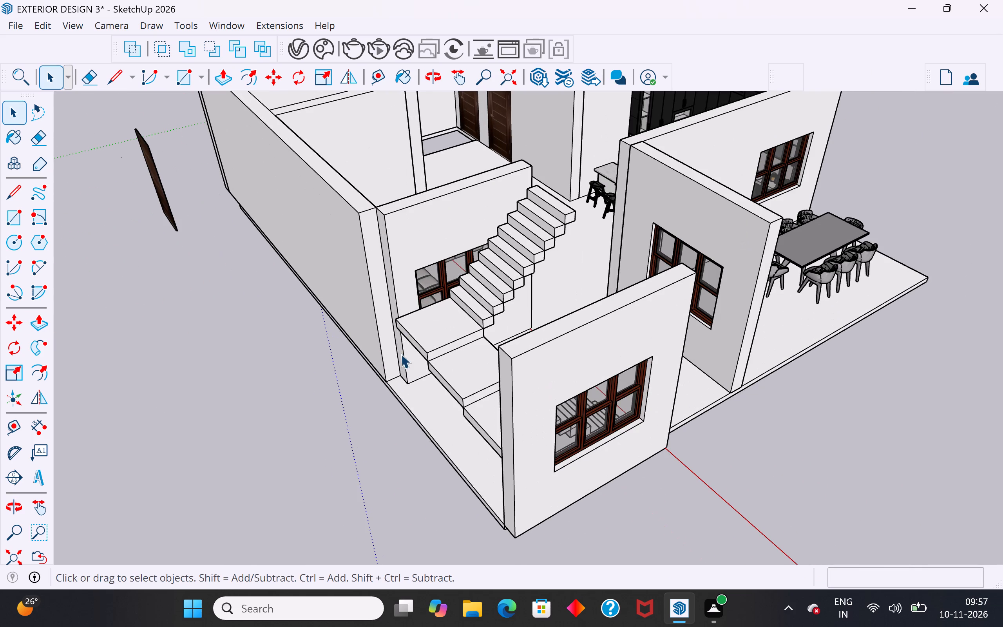
{"action": "double_click", "coordinate": [389, 341]}
{"action": "left_click", "coordinate": [389, 351]}
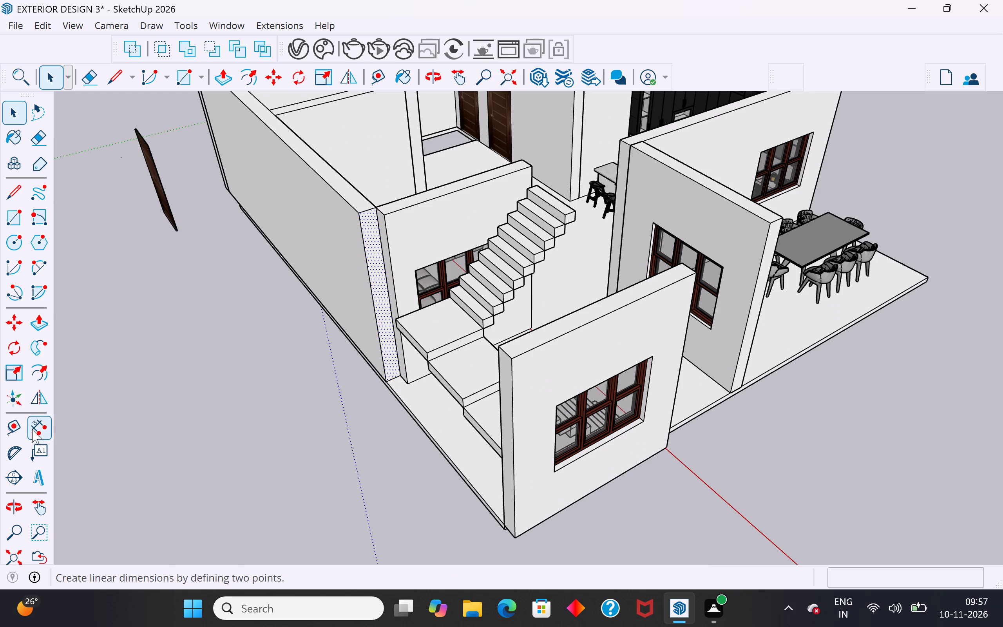
{"action": "left_click", "coordinate": [43, 321]}
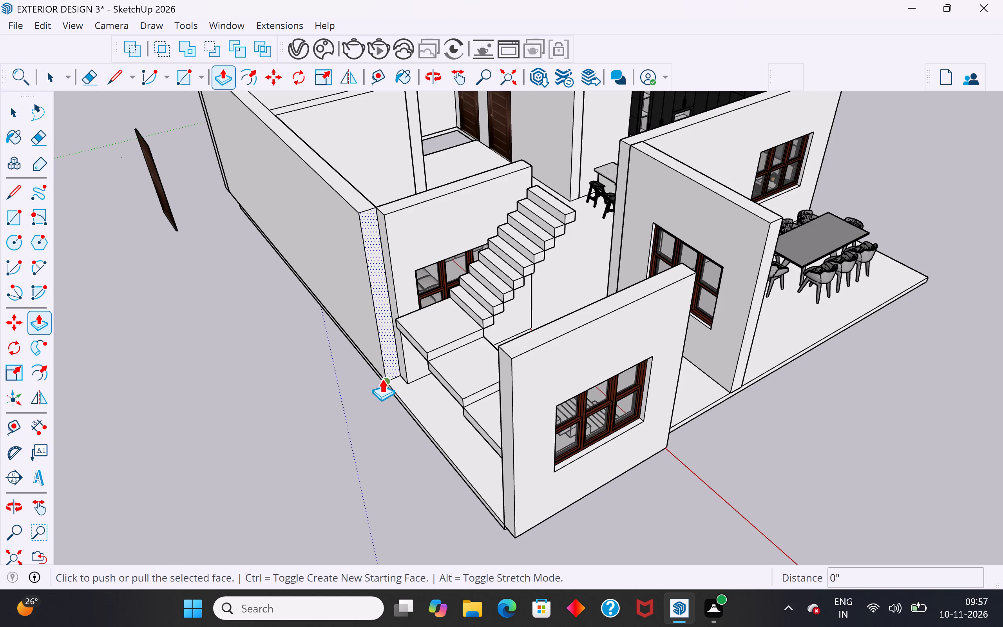
{"action": "left_click", "coordinate": [383, 380]}
{"action": "left_click", "coordinate": [509, 518]}
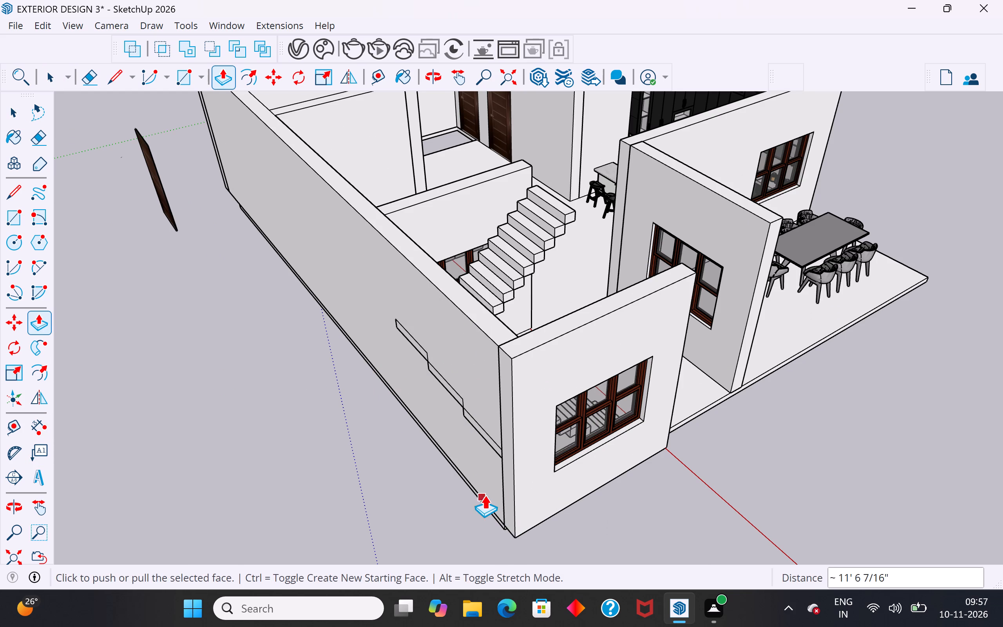
{"action": "middle_click_drag", "start_coordinate": [396, 437], "coordinate": [165, 495]}
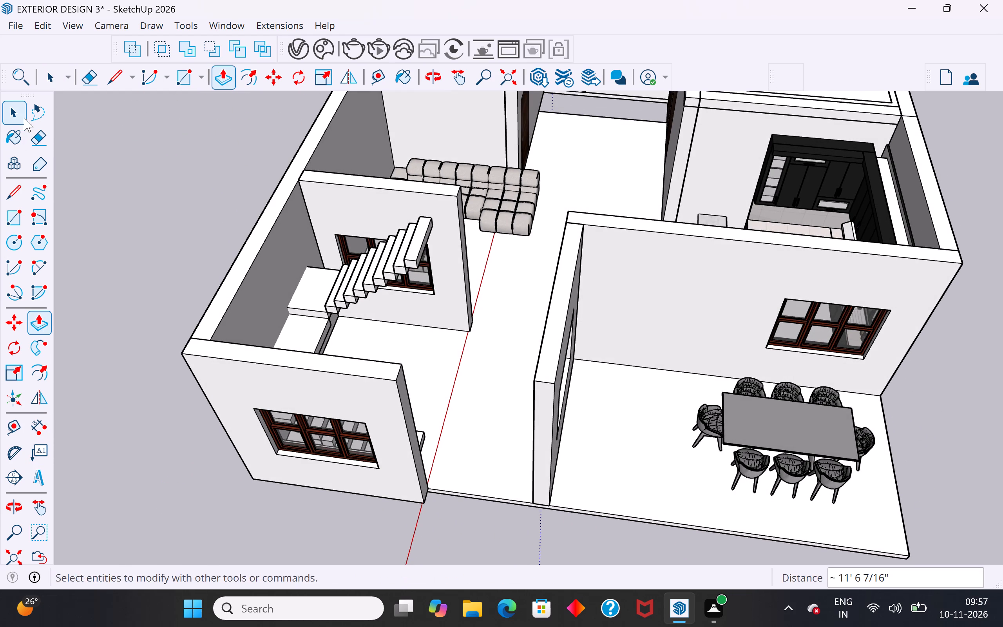
Combine all the stair treads of both flights and the landings into one group.
{"action": "left_click", "coordinate": [17, 114]}
{"action": "left_click", "coordinate": [147, 270]}
{"action": "scroll", "coordinate": [288, 338], "scroll_direction": "up", "scroll_amount": 4}
{"action": "middle_click_drag", "start_coordinate": [375, 336], "coordinate": [192, 427]}
{"action": "scroll", "coordinate": [353, 511], "scroll_direction": "up", "scroll_amount": 2}
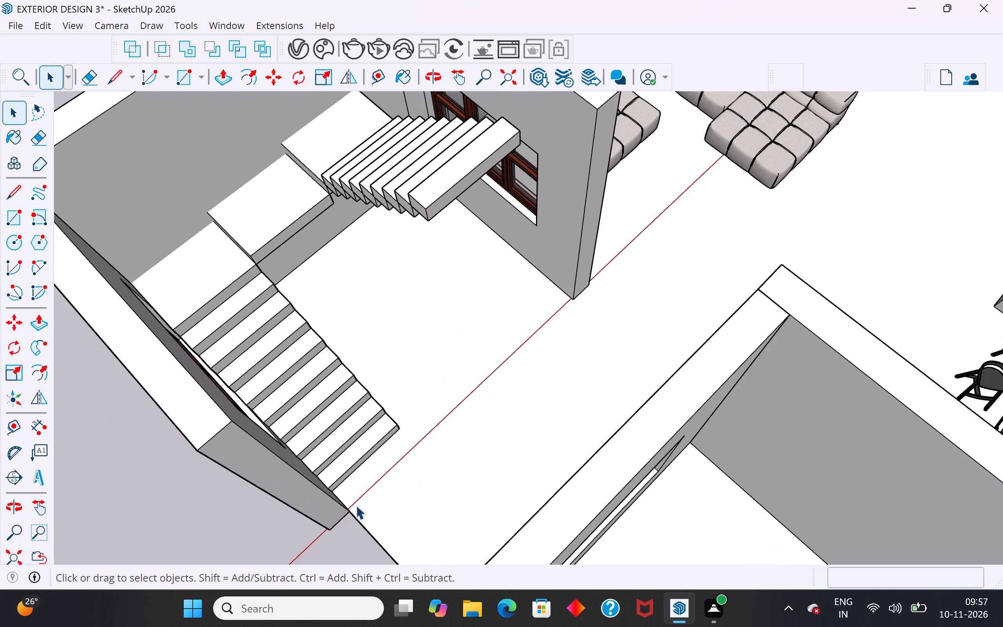
{"action": "left_click", "coordinate": [363, 449]}
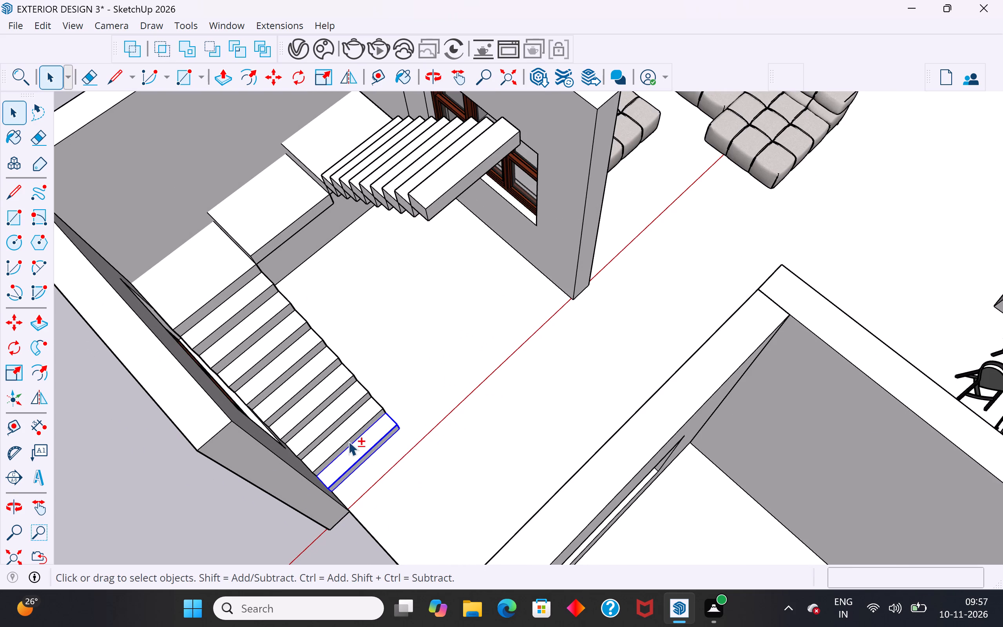
{"action": "left_click", "coordinate": [345, 434], "text": "shift"}
{"action": "left_click", "coordinate": [331, 419], "text": "shift"}
{"action": "left_click", "coordinate": [313, 403], "text": "shift"}
{"action": "left_click", "coordinate": [300, 386], "text": "shift"}
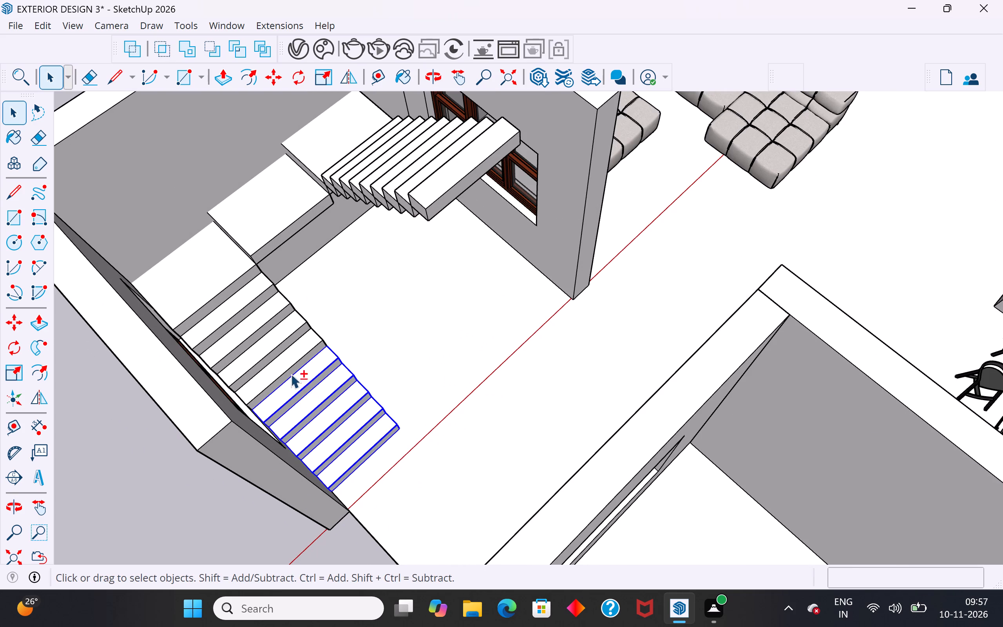
{"action": "left_click", "coordinate": [286, 365], "text": "shift"}
{"action": "left_click", "coordinate": [272, 344], "text": "shift"}
{"action": "left_click", "coordinate": [255, 319], "text": "shift"}
{"action": "left_click", "coordinate": [240, 300], "text": "shift"}
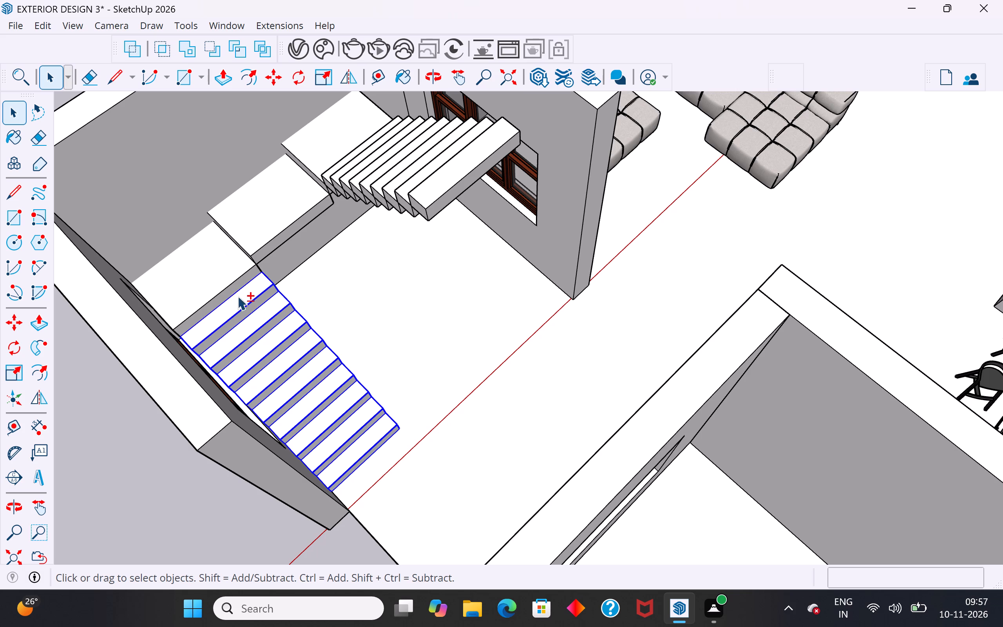
{"action": "left_click", "coordinate": [232, 284], "text": "shift"}
{"action": "left_click", "coordinate": [281, 230], "text": "shift"}
{"action": "middle_click_drag", "start_coordinate": [346, 389], "coordinate": [401, 286]}
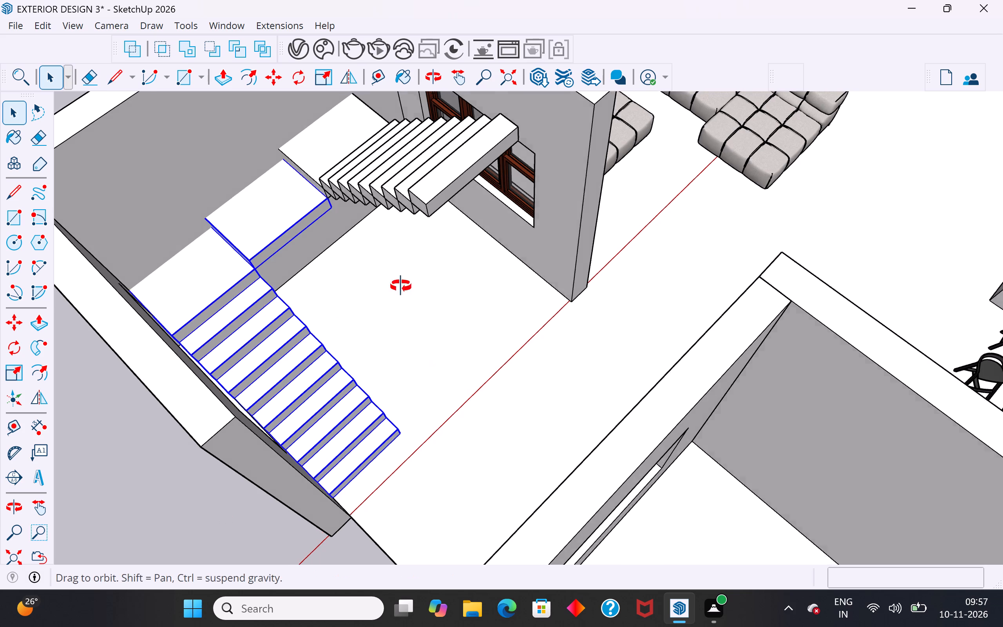
{"action": "middle_click_drag", "start_coordinate": [401, 286], "coordinate": [417, 209]}
{"action": "scroll", "coordinate": [320, 238], "scroll_direction": "up", "scroll_amount": 7}
{"action": "left_click", "coordinate": [310, 228], "text": "shift"}
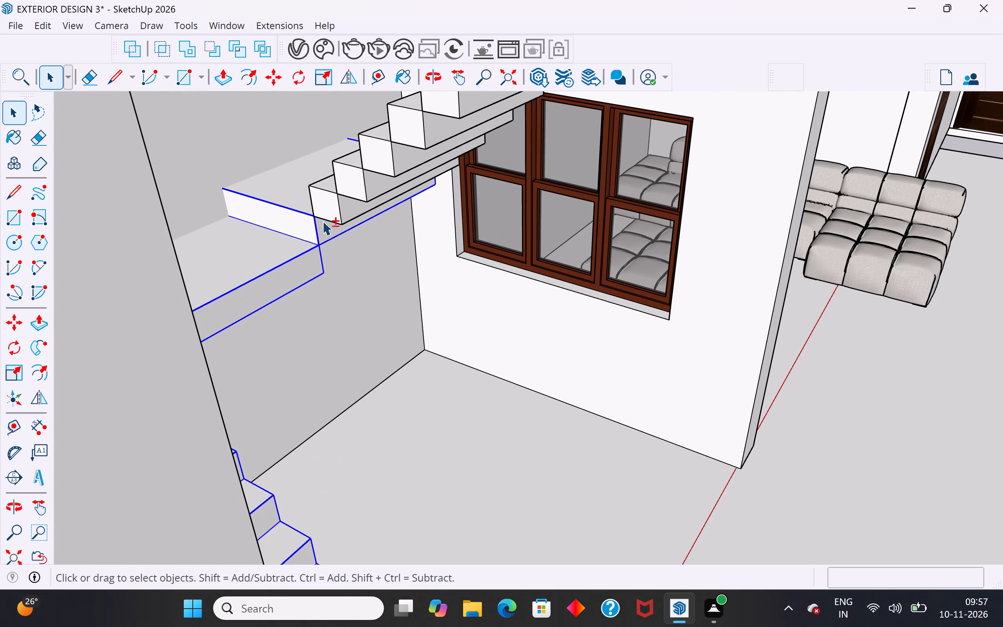
{"action": "left_click", "coordinate": [333, 209], "text": "shift"}
{"action": "left_click", "coordinate": [355, 179], "text": "shift"}
{"action": "left_click", "coordinate": [391, 152], "text": "shift"}
{"action": "scroll", "coordinate": [333, 326], "scroll_direction": "down", "scroll_amount": 4}
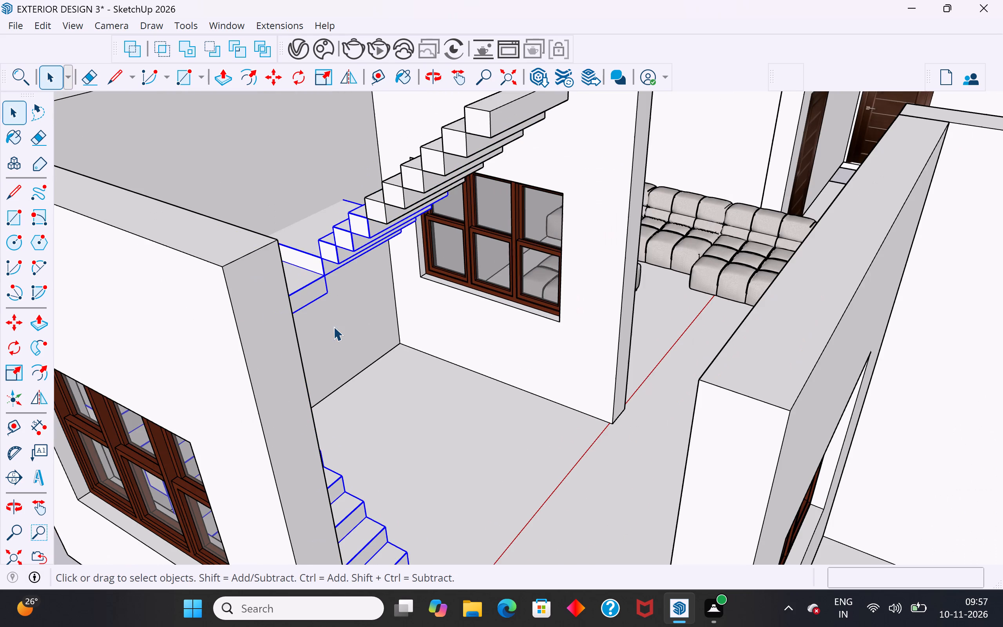
{"action": "left_click", "coordinate": [375, 210], "text": "shift"}
{"action": "left_click", "coordinate": [400, 195], "text": "shift"}
{"action": "left_click", "coordinate": [419, 176], "text": "shift"}
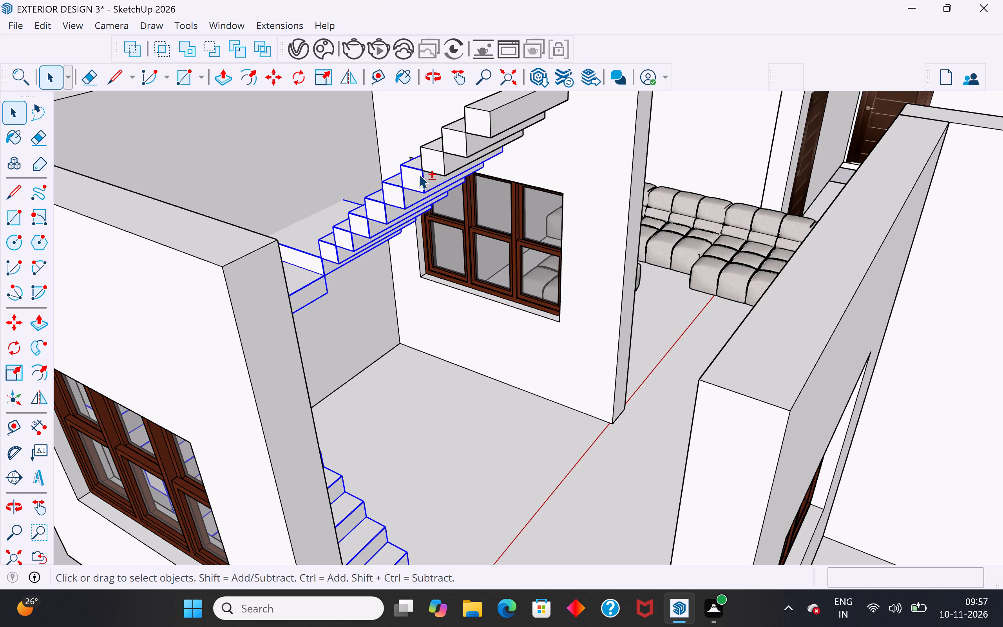
{"action": "left_click", "coordinate": [438, 157], "text": "shift"}
{"action": "left_click", "coordinate": [458, 139], "text": "shift"}
{"action": "left_click", "coordinate": [477, 126], "text": "shift"}
{"action": "right_click", "coordinate": [477, 126]}
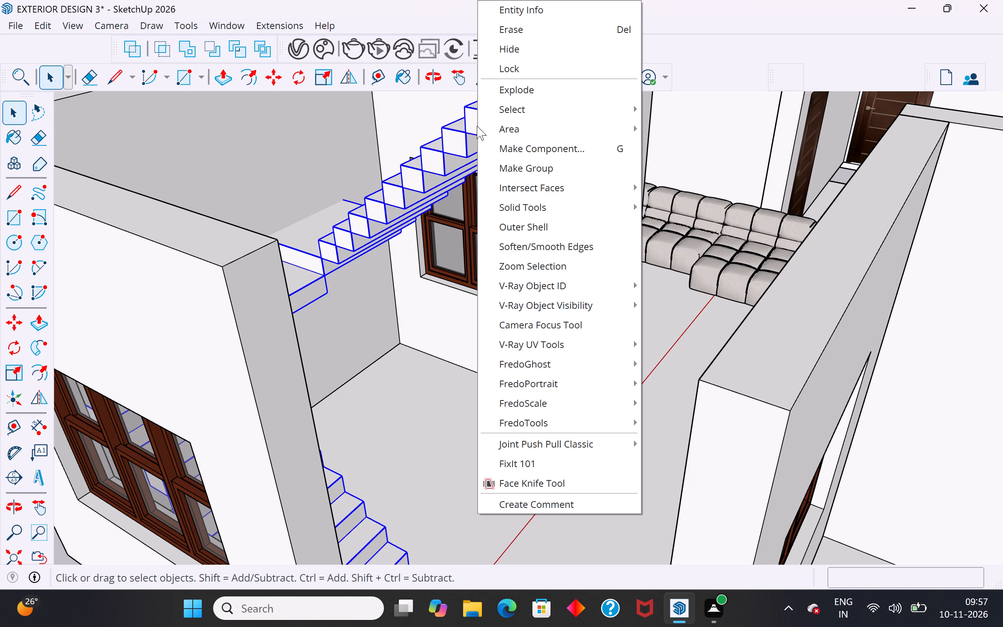
{"action": "left_click", "coordinate": [518, 165]}
Move the staircase group about 6 7/16" along the front window wall toward that wall's free end.
{"action": "scroll", "coordinate": [528, 258], "scroll_direction": "down", "scroll_amount": 10}
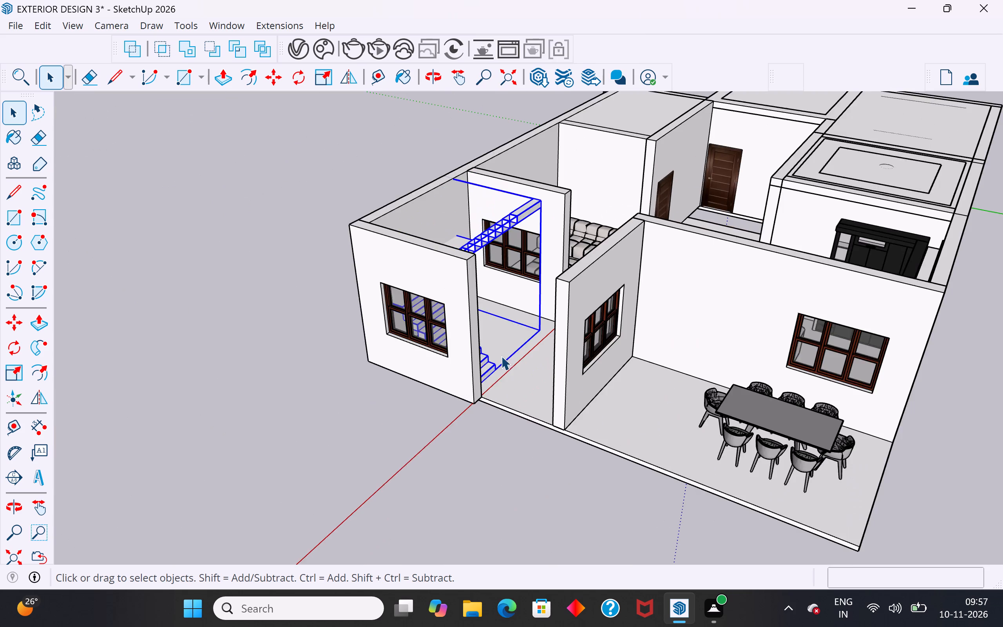
{"action": "middle_click_drag", "start_coordinate": [500, 356], "coordinate": [436, 457]}
{"action": "scroll", "coordinate": [452, 431], "scroll_direction": "up", "scroll_amount": 6}
{"action": "middle_click_drag", "start_coordinate": [474, 394], "coordinate": [388, 419]}
{"action": "scroll", "coordinate": [400, 398], "scroll_direction": "up", "scroll_amount": 4}
{"action": "middle_click_drag", "start_coordinate": [413, 391], "coordinate": [343, 440]}
{"action": "scroll", "coordinate": [413, 391], "scroll_direction": "up", "scroll_amount": 1}
{"action": "scroll", "coordinate": [351, 402], "scroll_direction": "up", "scroll_amount": 9}
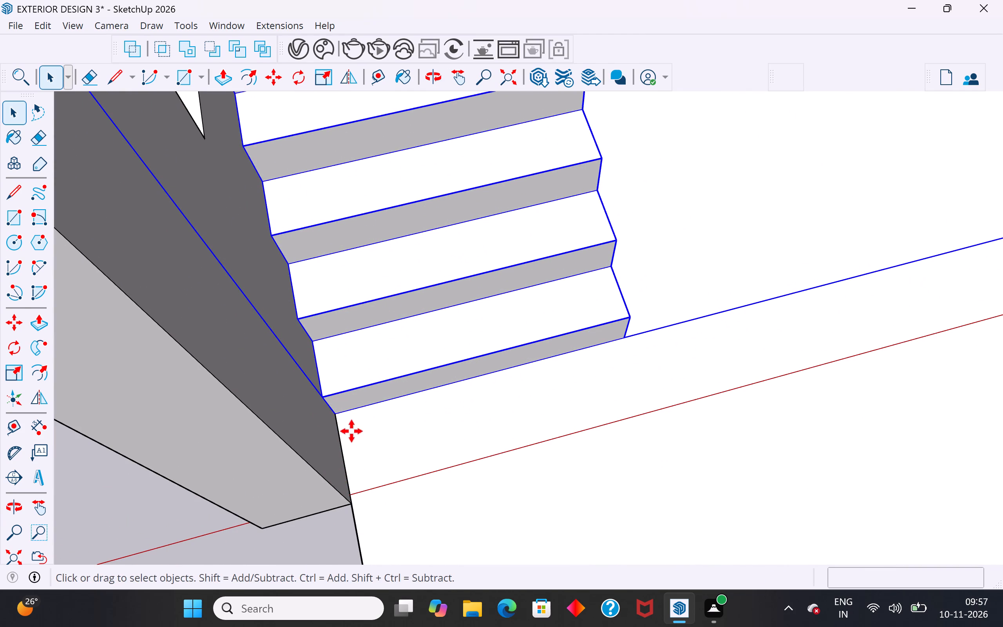
{"action": "key", "text": "m"}
{"action": "left_click", "coordinate": [336, 412]}
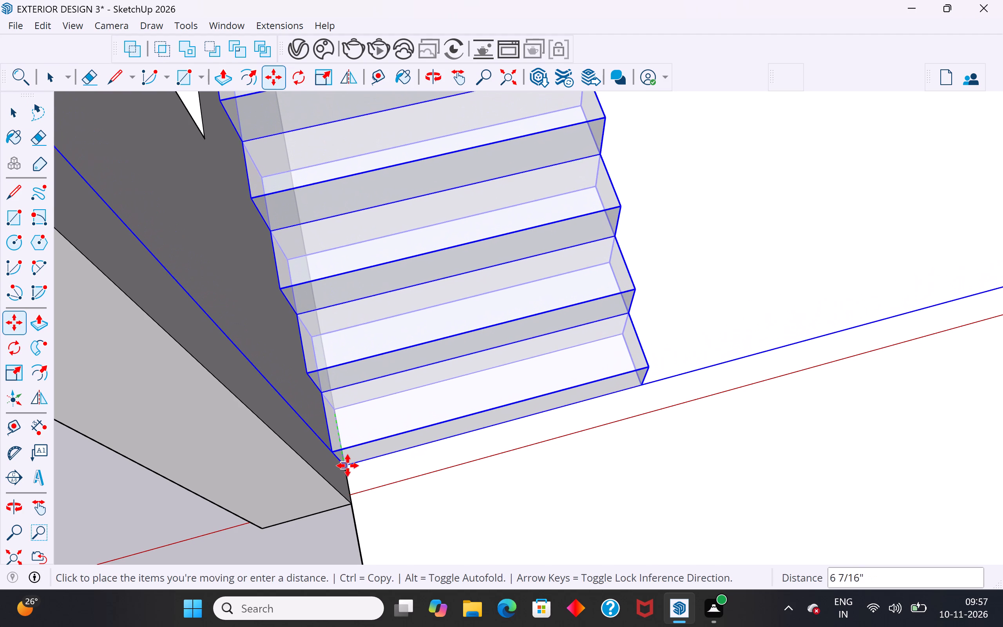
{"action": "left_click", "coordinate": [348, 466]}
Move the staircase group about 4 7/16" further, snapping its bottom step's base corner to the front window wall's free-end corner.
{"action": "scroll", "coordinate": [443, 494], "scroll_direction": "down", "scroll_amount": 12}
{"action": "middle_click_drag", "start_coordinate": [461, 506], "coordinate": [577, 549]}
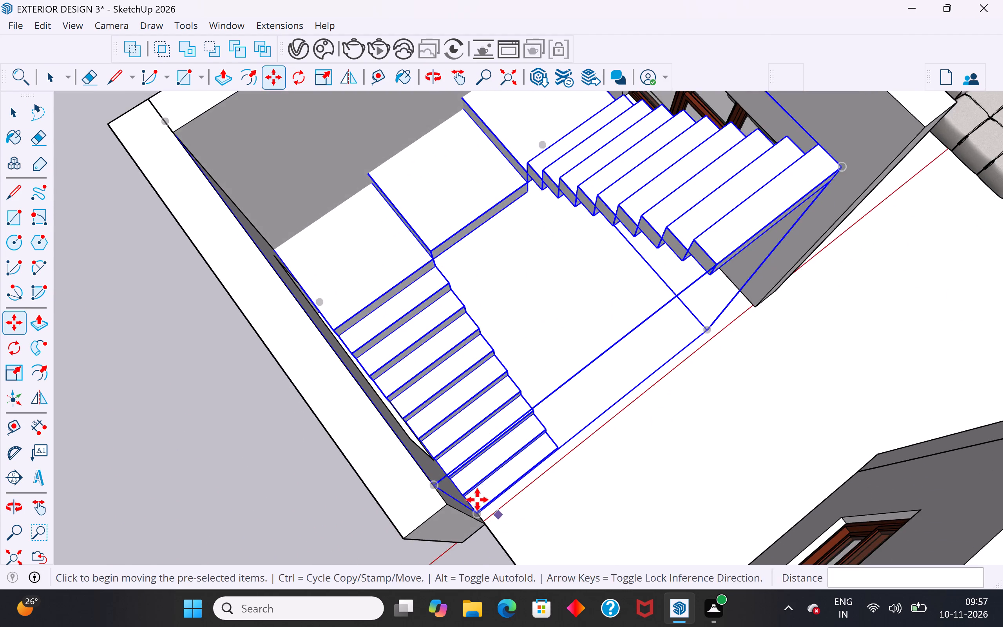
{"action": "middle_click_drag", "start_coordinate": [477, 500], "coordinate": [413, 373]}
{"action": "middle_click_drag", "start_coordinate": [459, 554], "coordinate": [468, 486]}
{"action": "scroll", "coordinate": [468, 486], "scroll_direction": "up", "scroll_amount": 8}
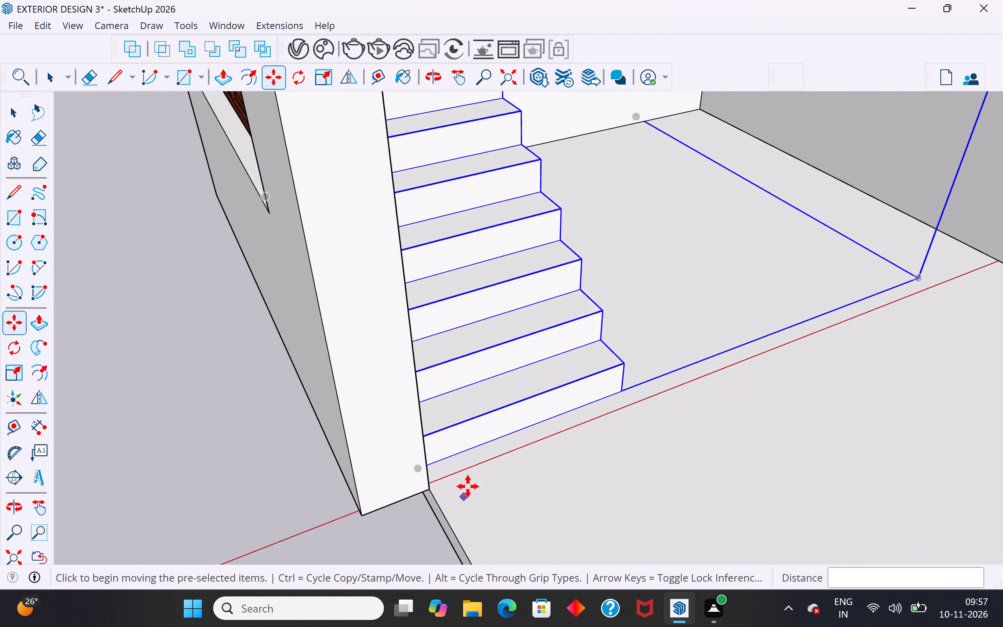
{"action": "scroll", "coordinate": [468, 486], "scroll_direction": "up", "scroll_amount": 2}
{"action": "middle_click_drag", "start_coordinate": [445, 462], "coordinate": [404, 462]}
{"action": "scroll", "coordinate": [400, 455], "scroll_direction": "up", "scroll_amount": 8}
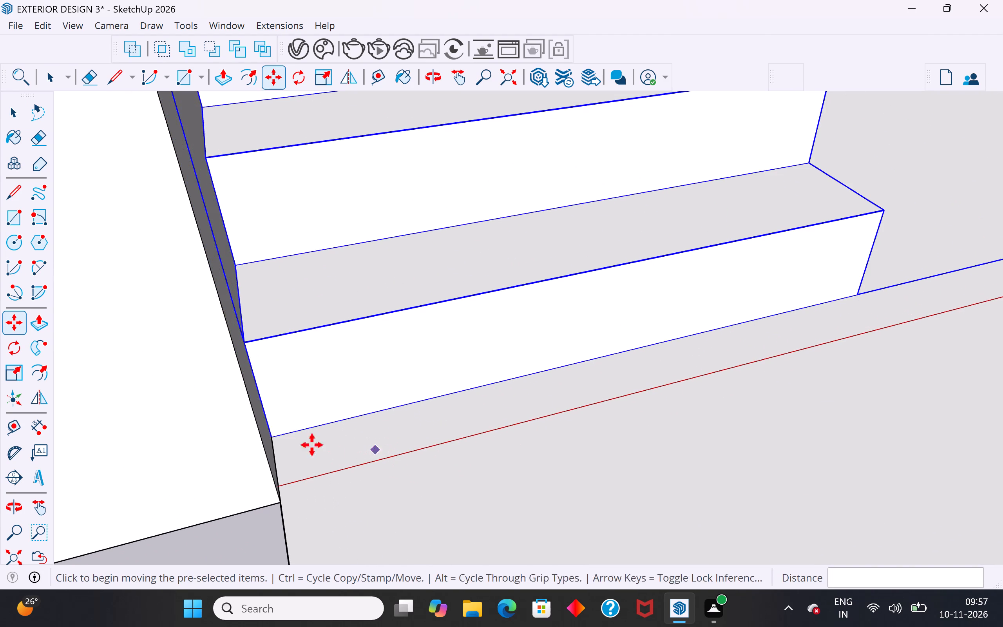
{"action": "left_click", "coordinate": [276, 438]}
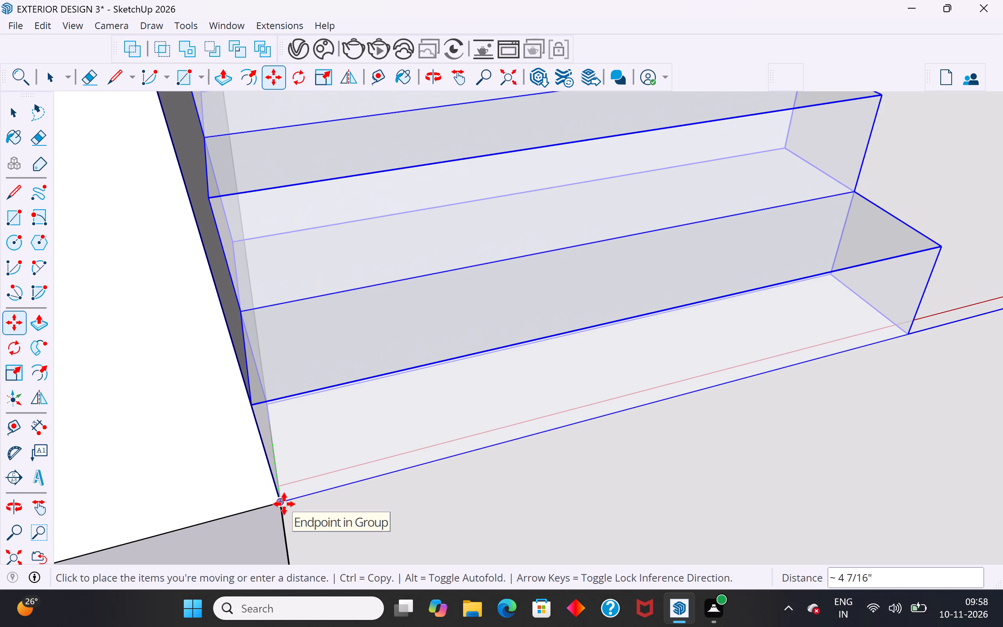
{"action": "left_click", "coordinate": [284, 504]}
Examine the staircase's fit against the long side wall, both window walls and the adjoining living area.
{"action": "scroll", "coordinate": [487, 471], "scroll_direction": "down", "scroll_amount": 20}
{"action": "scroll", "coordinate": [487, 471], "scroll_direction": "down", "scroll_amount": 4}
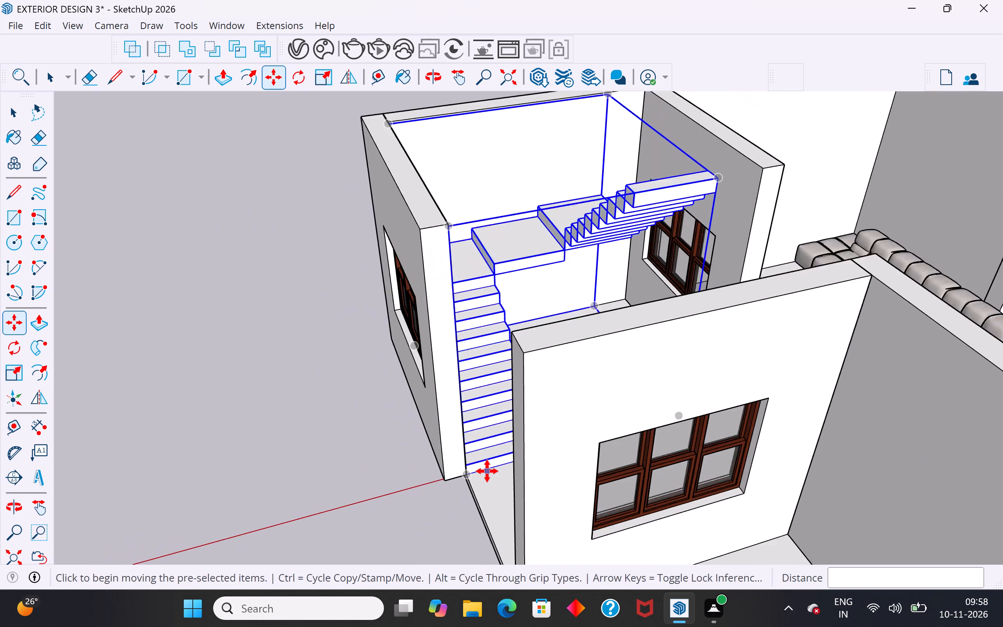
{"action": "scroll", "coordinate": [487, 471], "scroll_direction": "down", "scroll_amount": 1}
{"action": "middle_click_drag", "start_coordinate": [454, 460], "coordinate": [647, 585]}
{"action": "middle_click_drag", "start_coordinate": [551, 412], "coordinate": [612, 479]}
{"action": "scroll", "coordinate": [563, 293], "scroll_direction": "up", "scroll_amount": 2}
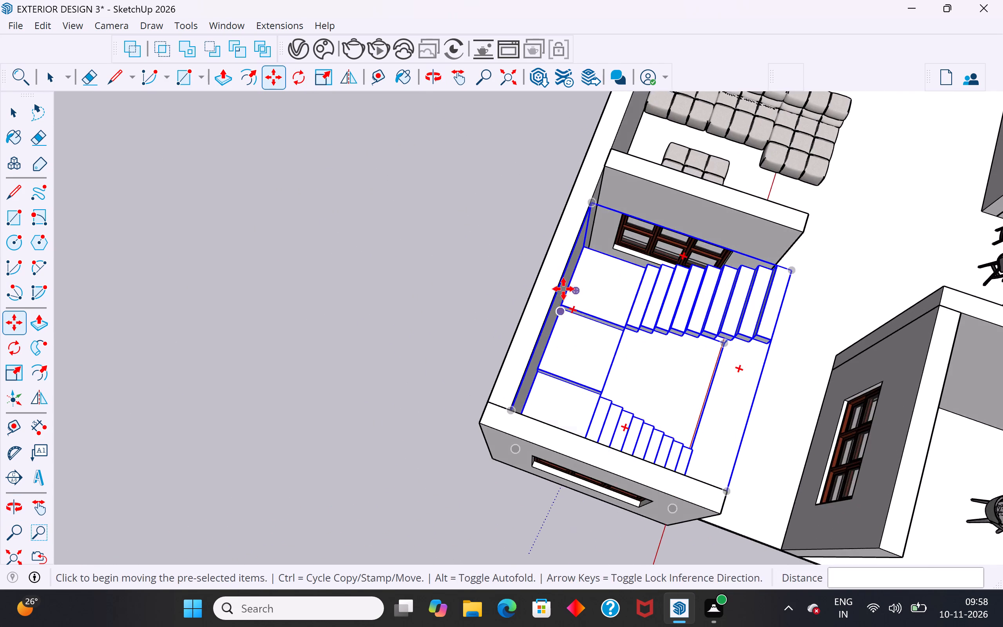
{"action": "scroll", "coordinate": [563, 289], "scroll_direction": "up", "scroll_amount": 12}
{"action": "middle_click_drag", "start_coordinate": [603, 249], "coordinate": [360, 297]}
{"action": "scroll", "coordinate": [411, 263], "scroll_direction": "down", "scroll_amount": 2}
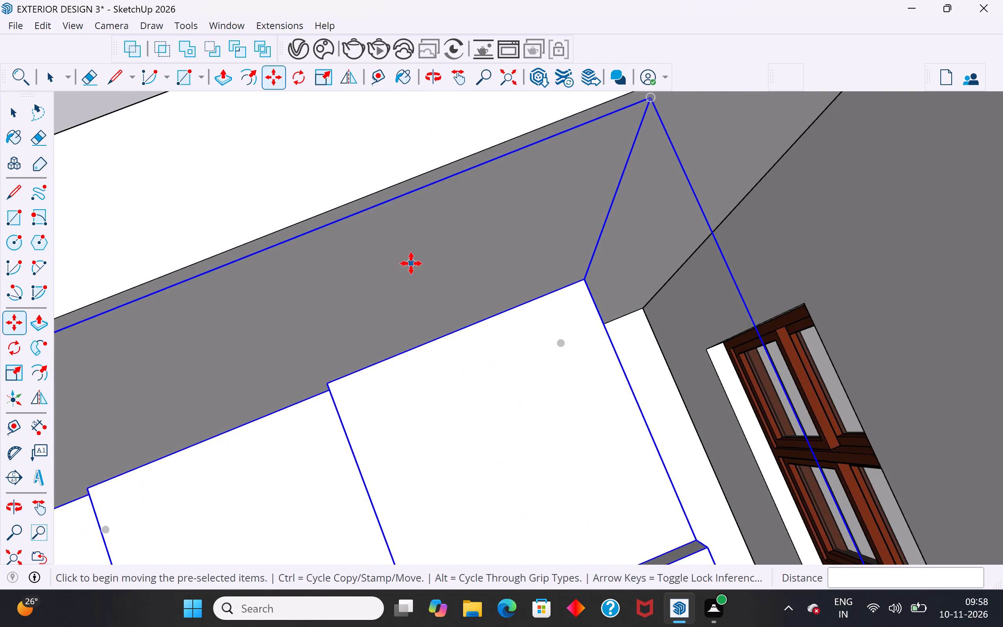
{"action": "scroll", "coordinate": [411, 263], "scroll_direction": "down", "scroll_amount": 18}
{"action": "middle_click_drag", "start_coordinate": [447, 302], "coordinate": [417, 202]}
{"action": "left_click", "coordinate": [12, 116]}
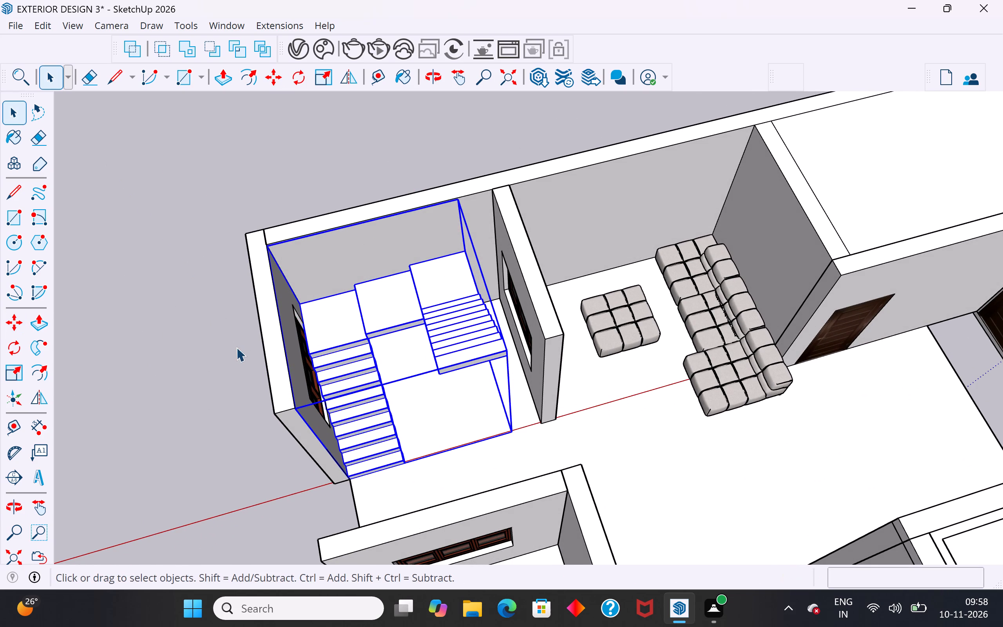
{"action": "left_click", "coordinate": [236, 347]}
{"action": "middle_click_drag", "start_coordinate": [471, 419], "coordinate": [273, 436]}
{"action": "scroll", "coordinate": [551, 406], "scroll_direction": "up", "scroll_amount": 1}
{"action": "middle_click", "coordinate": [551, 406]}
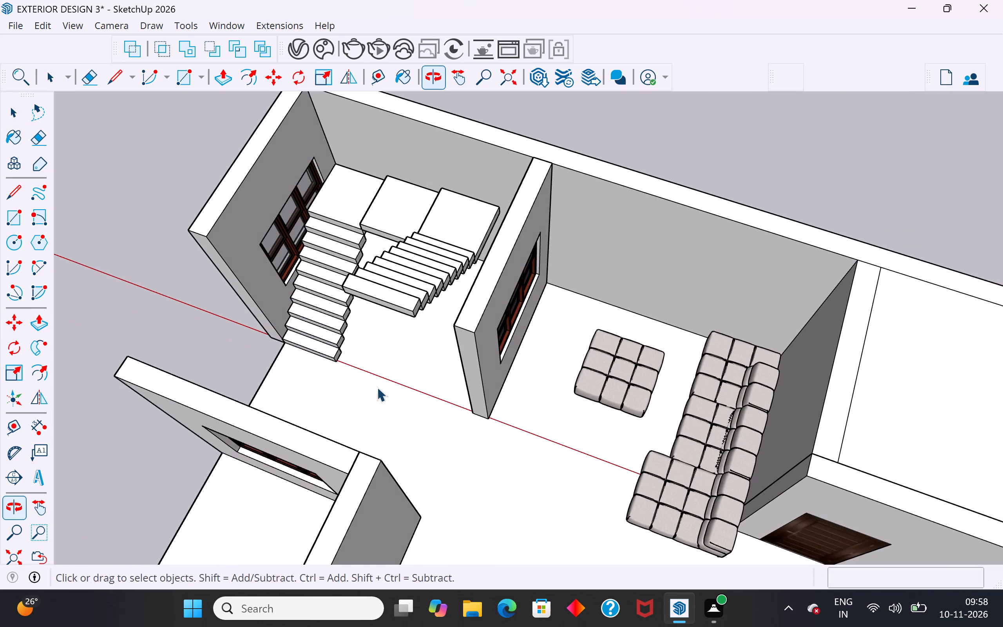
{"action": "middle_click_drag", "start_coordinate": [399, 388], "coordinate": [500, 344]}
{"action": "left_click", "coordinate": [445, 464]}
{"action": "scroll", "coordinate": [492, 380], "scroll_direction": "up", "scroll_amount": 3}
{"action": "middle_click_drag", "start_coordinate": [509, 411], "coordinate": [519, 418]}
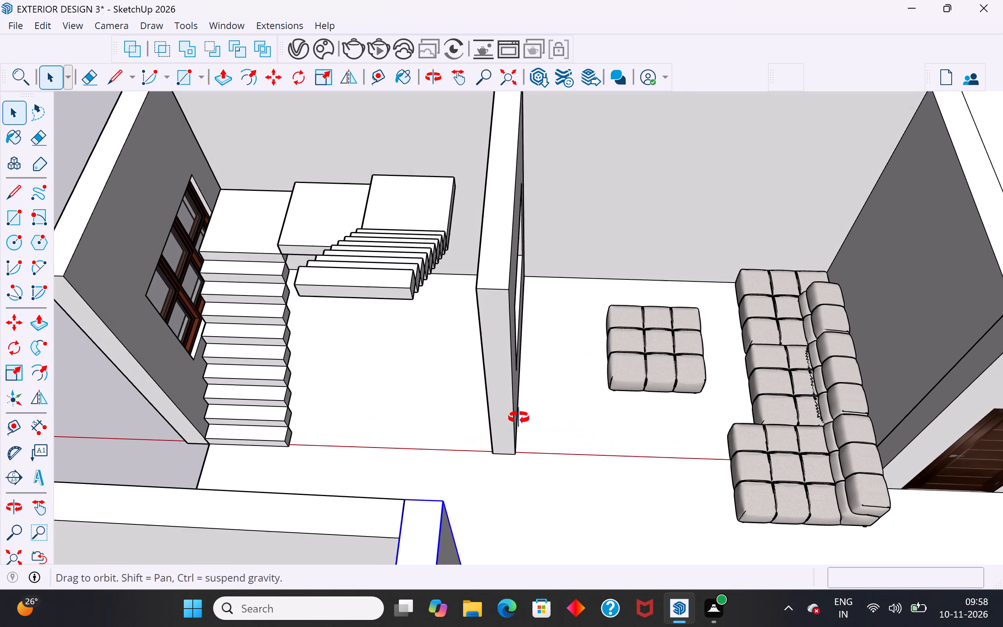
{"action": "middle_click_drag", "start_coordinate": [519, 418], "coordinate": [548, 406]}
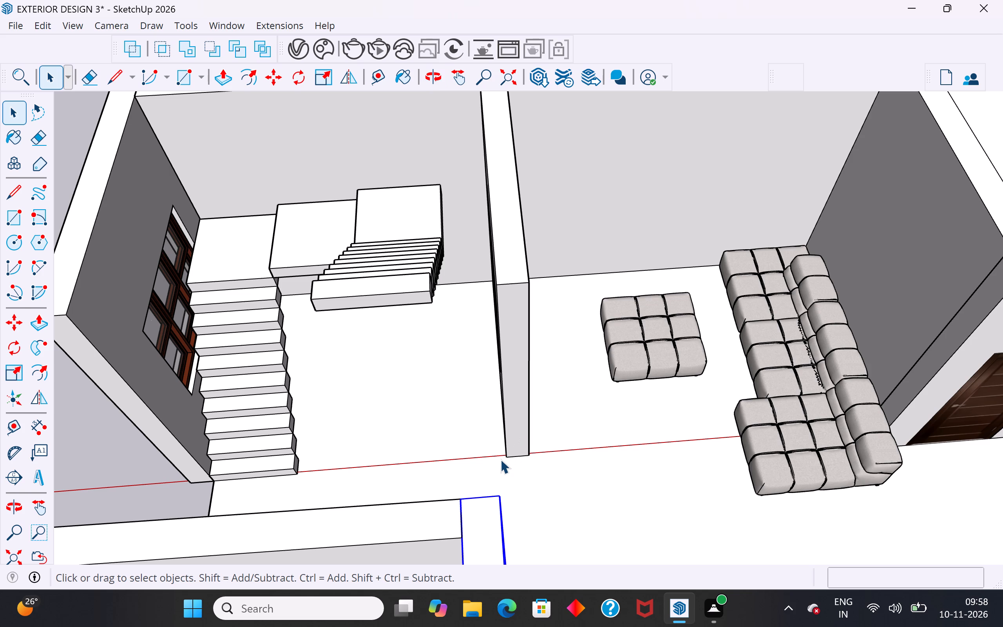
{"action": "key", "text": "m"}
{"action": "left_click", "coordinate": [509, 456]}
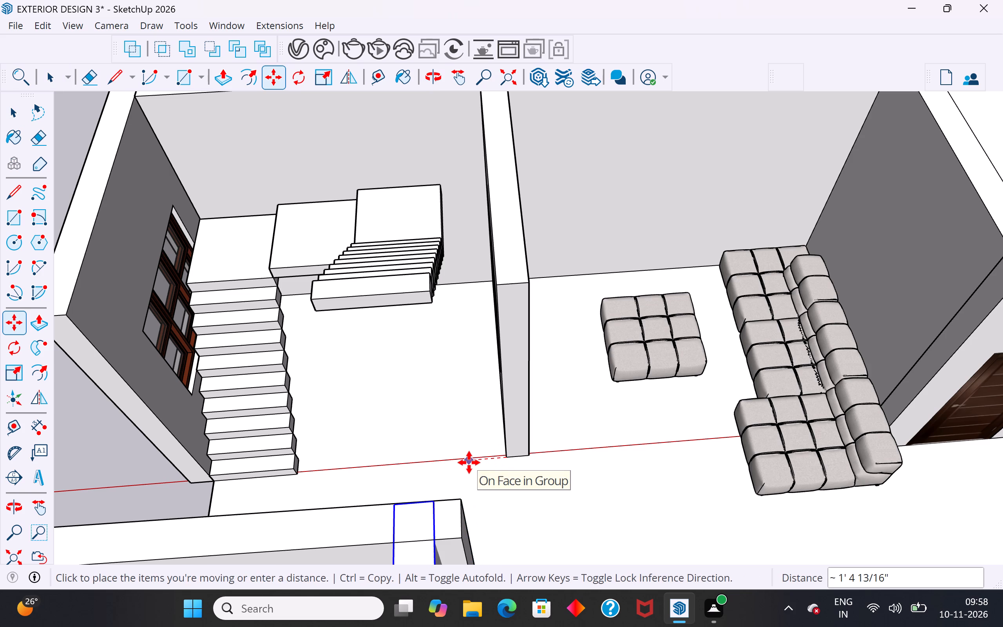
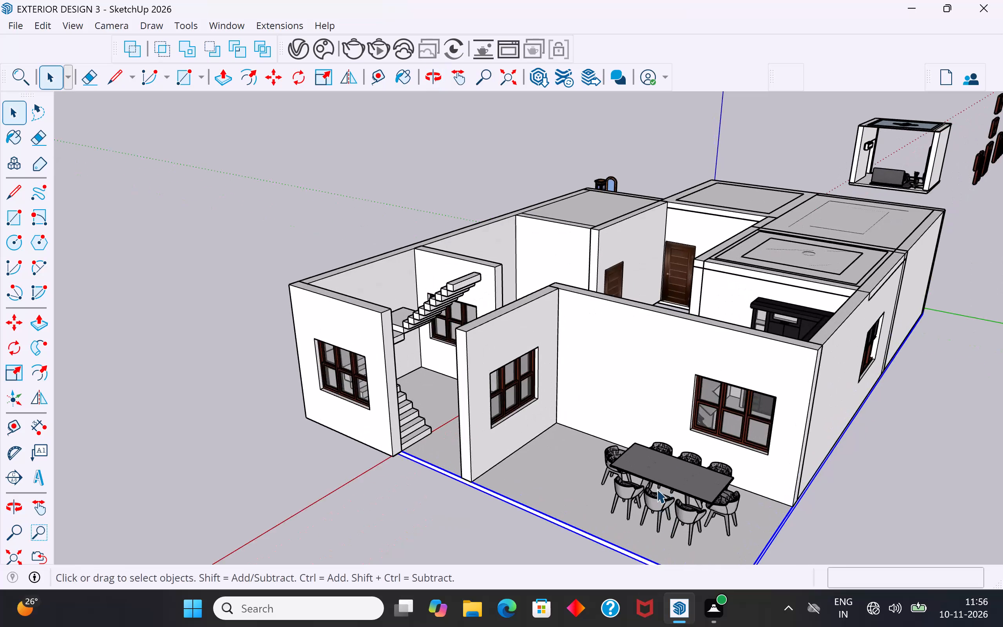
Examine the staircase enclosure, front walls, dining area and passage into the living room from several sides.
{"action": "middle_click_drag", "start_coordinate": [688, 495], "coordinate": [860, 508]}
{"action": "scroll", "coordinate": [693, 438], "scroll_direction": "up", "scroll_amount": 3}
{"action": "middle_click_drag", "start_coordinate": [672, 421], "coordinate": [657, 392]}
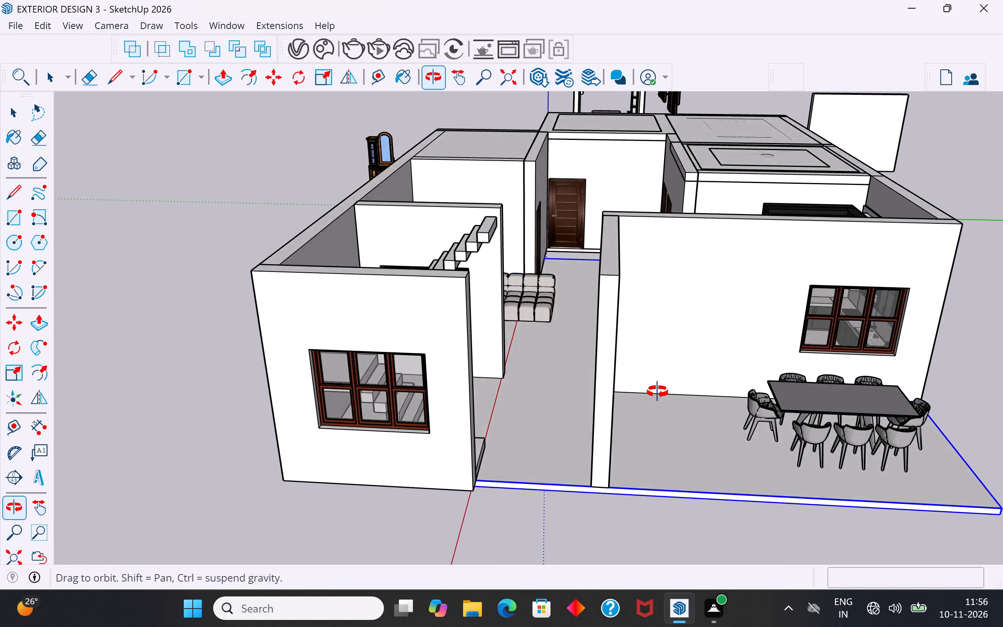
{"action": "middle_click_drag", "start_coordinate": [657, 392], "coordinate": [657, 367]}
{"action": "middle_click_drag", "start_coordinate": [655, 371], "coordinate": [652, 411]}
{"action": "scroll", "coordinate": [661, 370], "scroll_direction": "down", "scroll_amount": 3}
{"action": "middle_click_drag", "start_coordinate": [661, 370], "coordinate": [657, 410]}
{"action": "scroll", "coordinate": [657, 410], "scroll_direction": "up", "scroll_amount": 3}
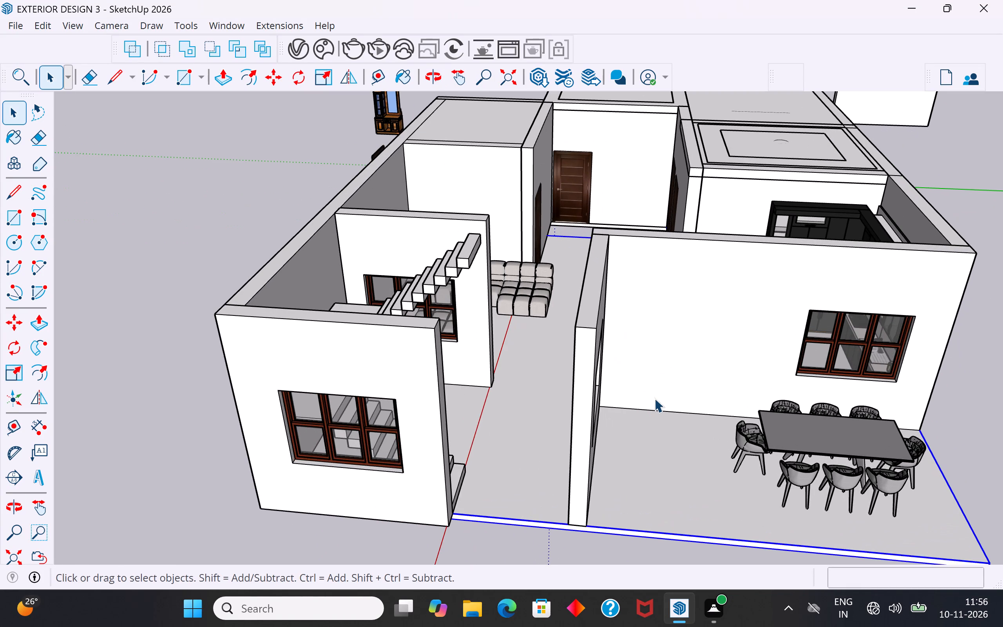
{"action": "scroll", "coordinate": [648, 382], "scroll_direction": "down", "scroll_amount": 2}
{"action": "middle_click_drag", "start_coordinate": [648, 382], "coordinate": [733, 330]}
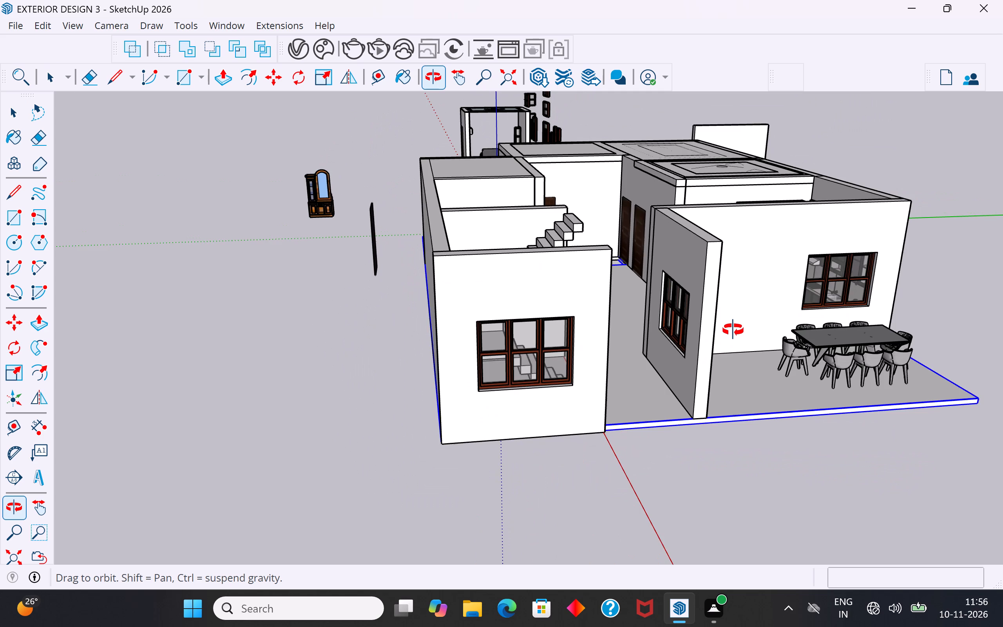
{"action": "middle_click_drag", "start_coordinate": [733, 330], "coordinate": [639, 364]}
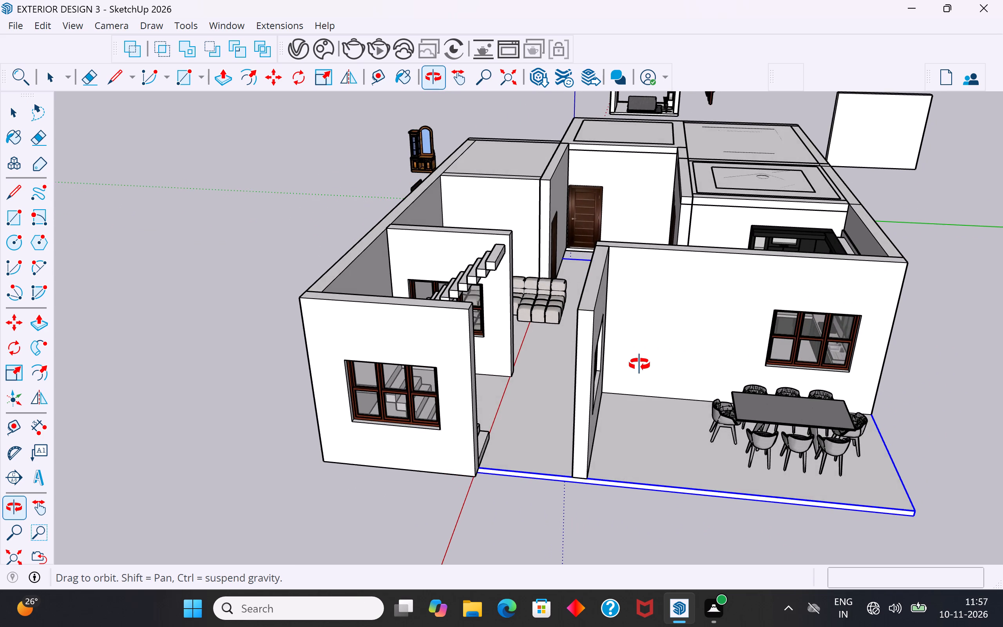
{"action": "middle_click_drag", "start_coordinate": [639, 364], "coordinate": [635, 381]}
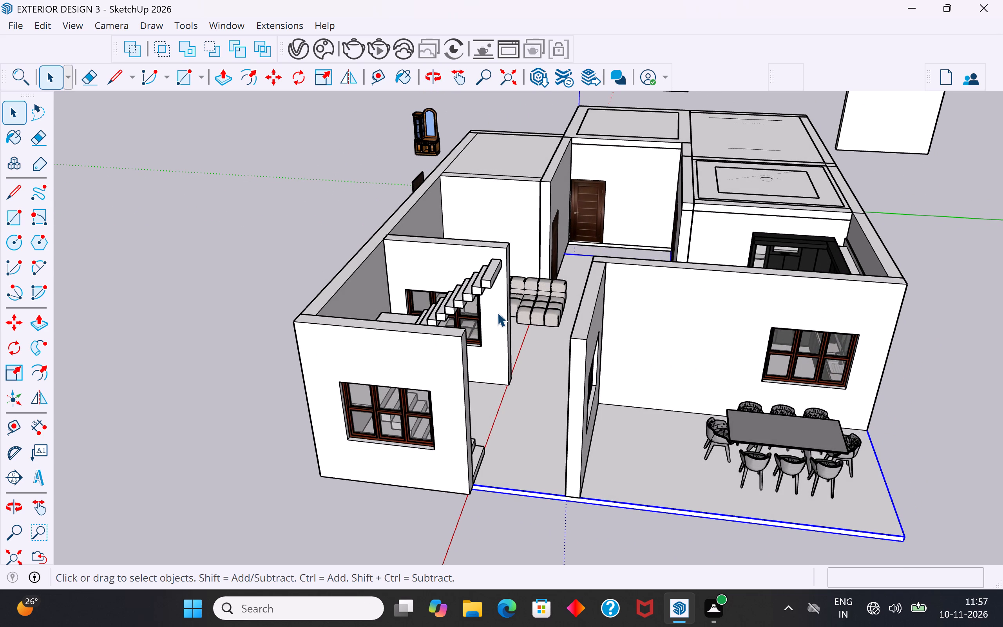
{"action": "scroll", "coordinate": [559, 389], "scroll_direction": "up", "scroll_amount": 4}
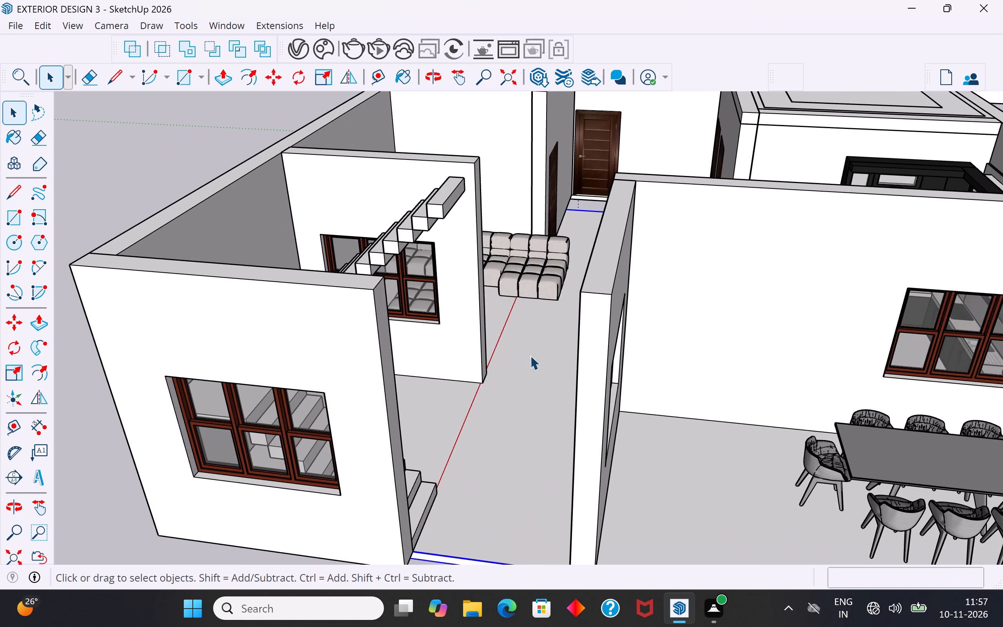
Rotate the living room sofa set 90° about its bounding-box corner on the floor facing the open passage.
{"action": "middle_click_drag", "start_coordinate": [527, 348], "coordinate": [143, 461]}
{"action": "scroll", "coordinate": [424, 227], "scroll_direction": "up", "scroll_amount": 3}
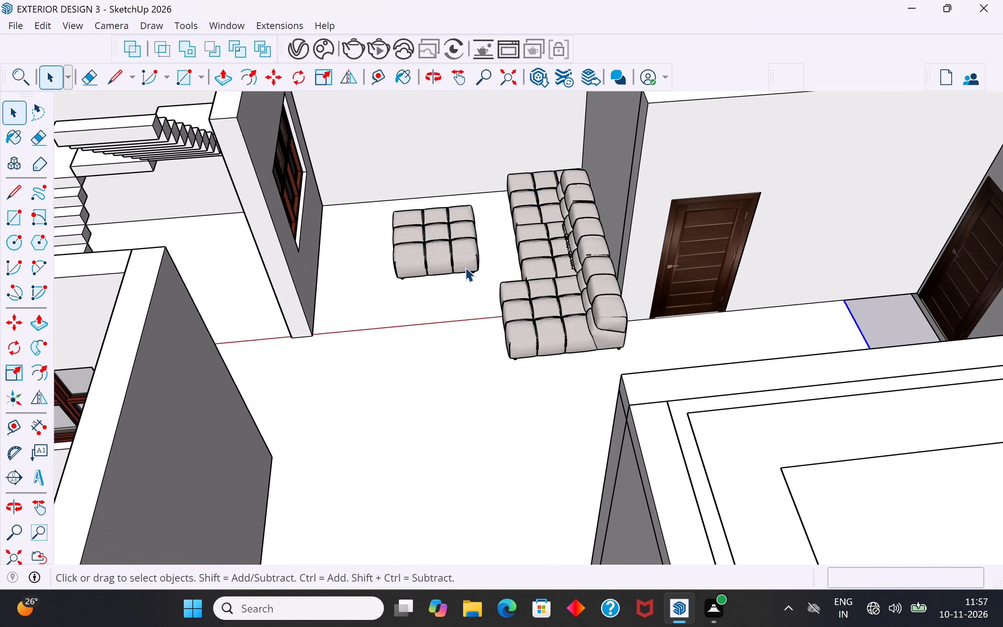
{"action": "middle_click_drag", "start_coordinate": [469, 270], "coordinate": [528, 182]}
{"action": "scroll", "coordinate": [524, 252], "scroll_direction": "up", "scroll_amount": 3}
{"action": "middle_click_drag", "start_coordinate": [508, 239], "coordinate": [488, 232]}
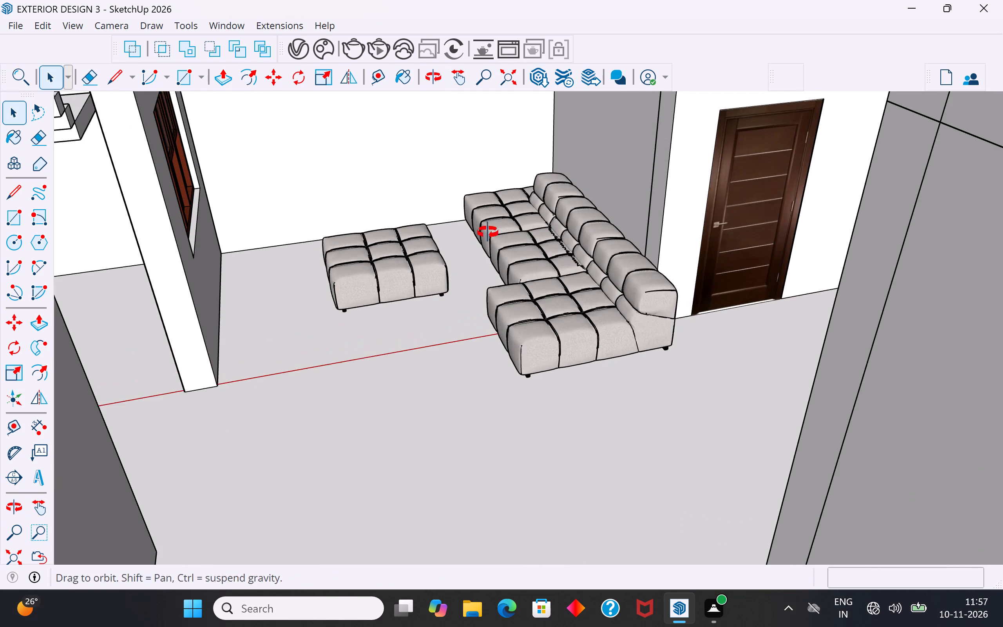
{"action": "middle_click_drag", "start_coordinate": [488, 232], "coordinate": [485, 252]}
{"action": "left_click", "coordinate": [556, 304]}
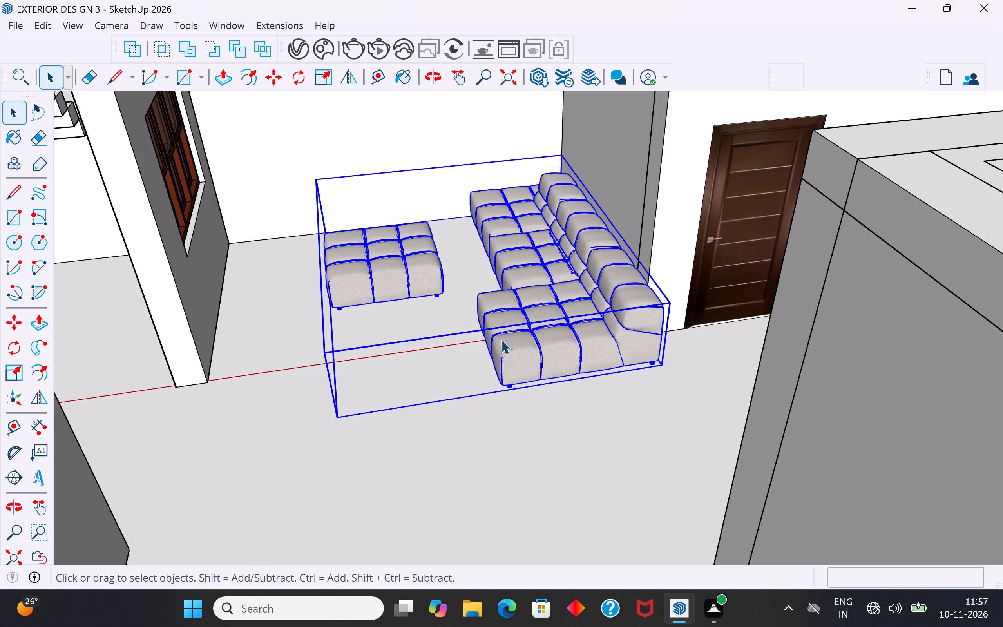
{"action": "middle_click_drag", "start_coordinate": [500, 407], "coordinate": [484, 506]}
{"action": "scroll", "coordinate": [475, 198], "scroll_direction": "down", "scroll_amount": 5}
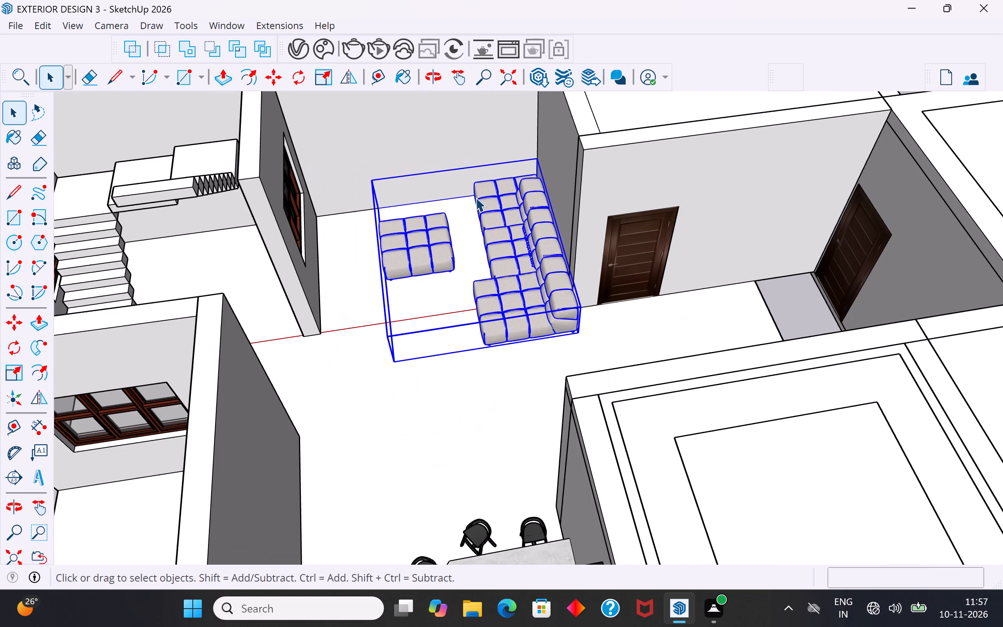
{"action": "scroll", "coordinate": [431, 272], "scroll_direction": "down", "scroll_amount": 3}
{"action": "middle_click_drag", "start_coordinate": [428, 276], "coordinate": [456, 265]}
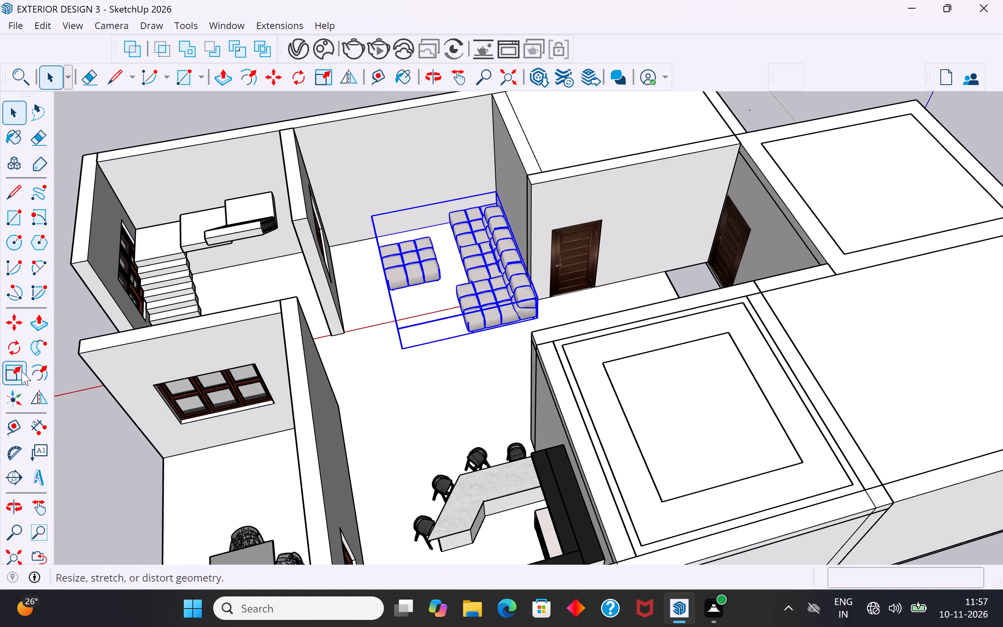
{"action": "left_click", "coordinate": [10, 351]}
{"action": "scroll", "coordinate": [396, 410], "scroll_direction": "up", "scroll_amount": 4}
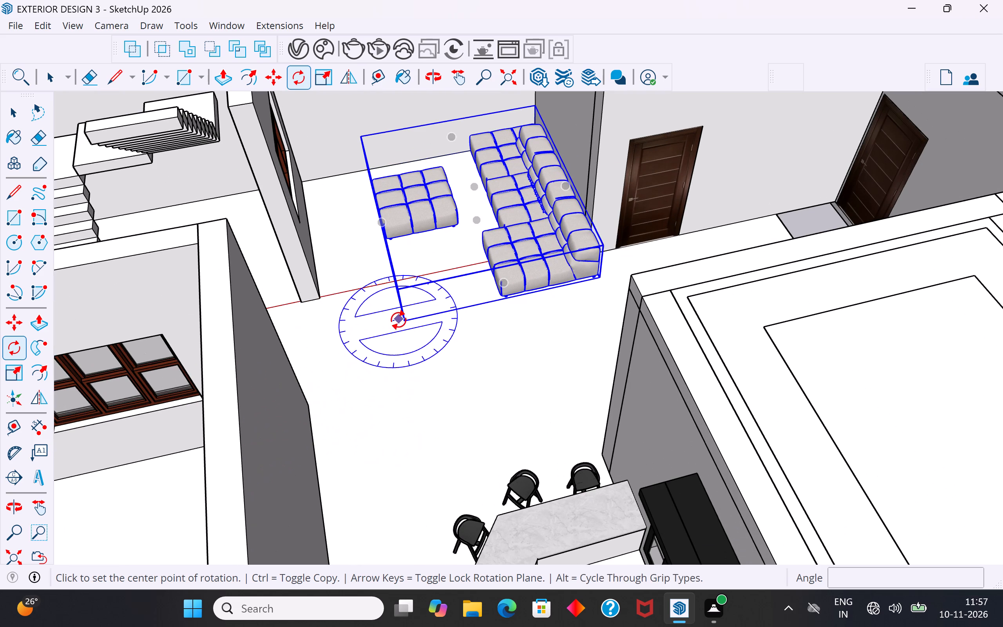
{"action": "scroll", "coordinate": [402, 322], "scroll_direction": "up", "scroll_amount": 12}
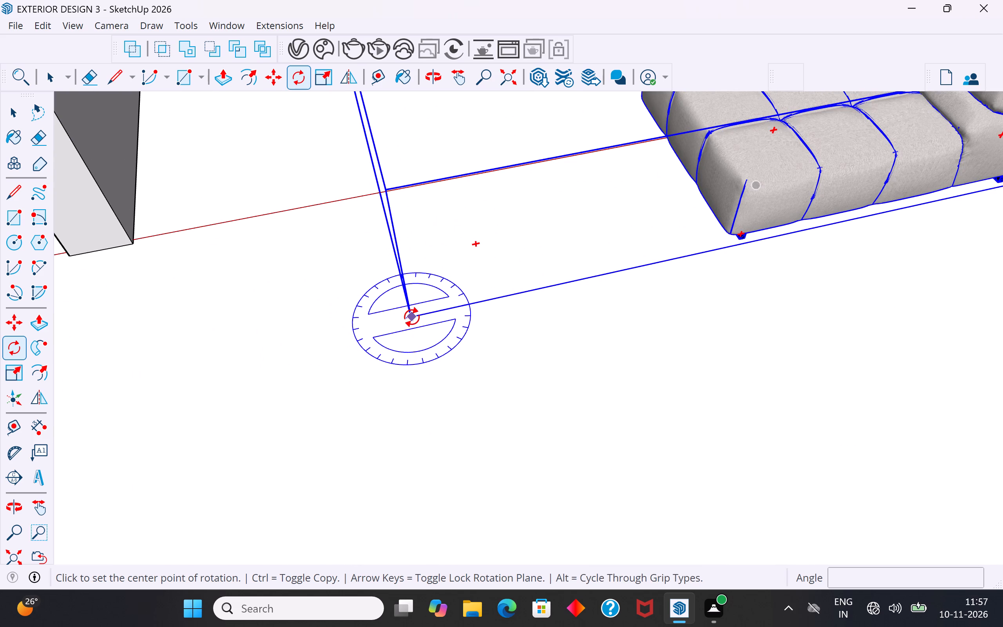
{"action": "left_click", "coordinate": [409, 313]}
{"action": "left_click", "coordinate": [748, 242]}
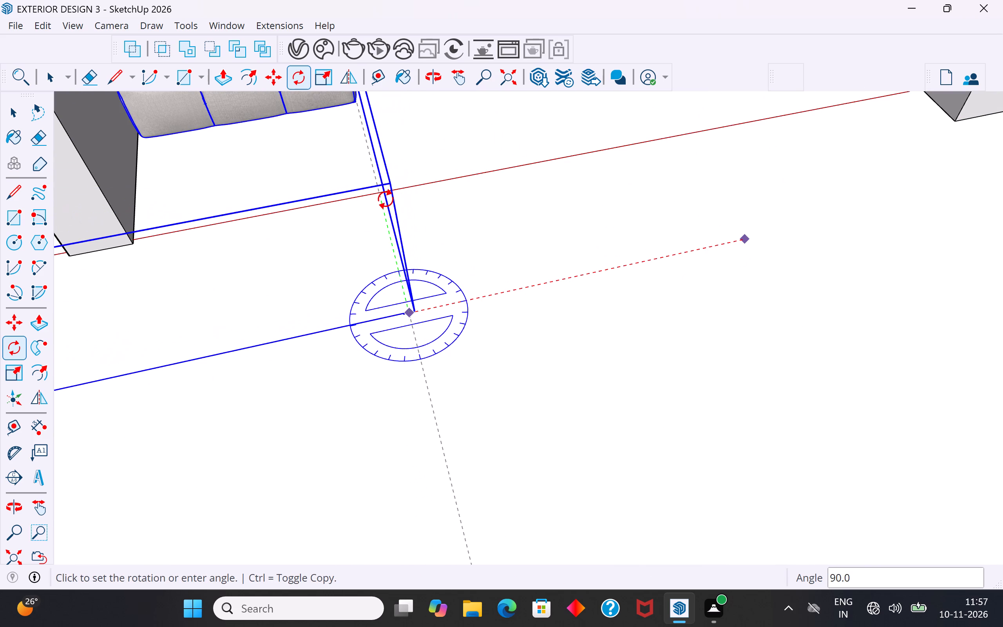
{"action": "left_click", "coordinate": [386, 199]}
{"action": "scroll", "coordinate": [561, 324], "scroll_direction": "down", "scroll_amount": 12}
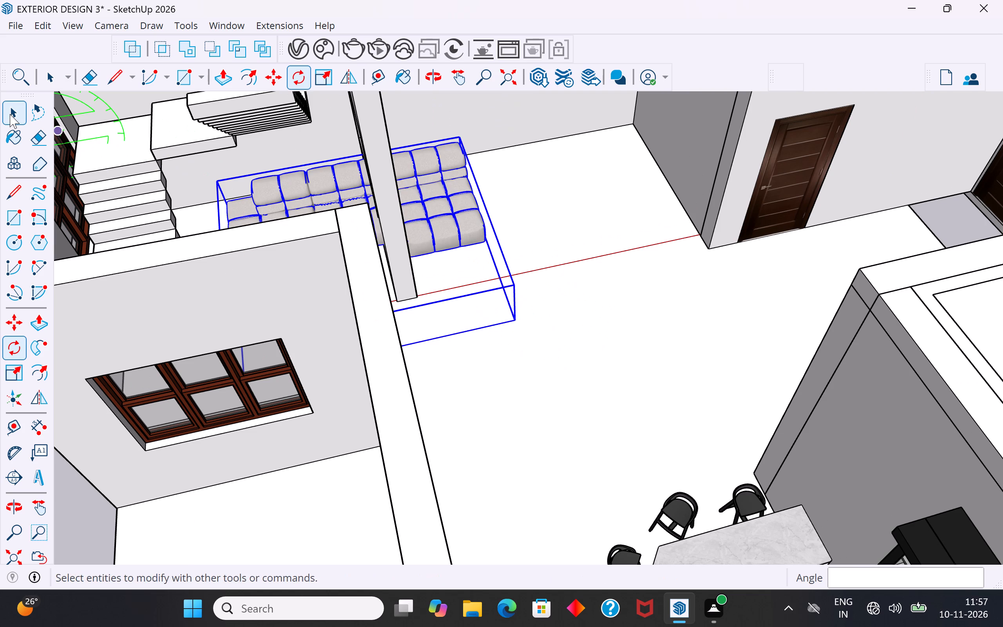
{"action": "left_click", "coordinate": [10, 114]}
Move the sofa set about 9' 3 7/16", snapping its rear base corner to the living room's back floor corner beside the door-side wall.
{"action": "scroll", "coordinate": [608, 360], "scroll_direction": "down", "scroll_amount": 11}
{"action": "middle_click_drag", "start_coordinate": [640, 386], "coordinate": [478, 384]}
{"action": "scroll", "coordinate": [662, 142], "scroll_direction": "up", "scroll_amount": 3}
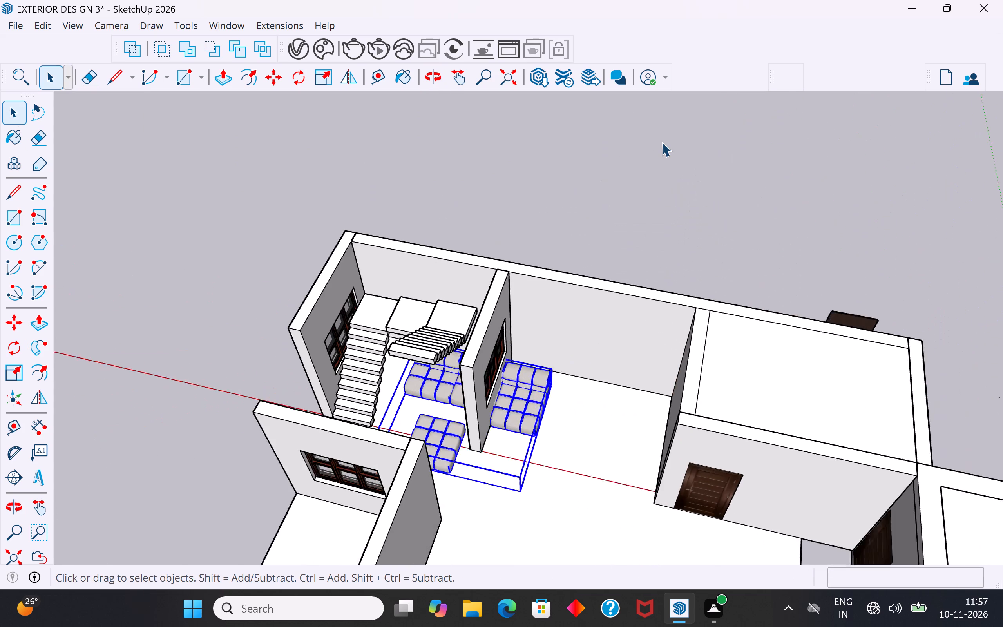
{"action": "scroll", "coordinate": [662, 142], "scroll_direction": "up", "scroll_amount": 2}
{"action": "left_click", "coordinate": [669, 207]}
{"action": "middle_click_drag", "start_coordinate": [631, 344], "coordinate": [690, 334]}
{"action": "left_click", "coordinate": [514, 453]}
{"action": "scroll", "coordinate": [549, 278], "scroll_direction": "down", "scroll_amount": 6}
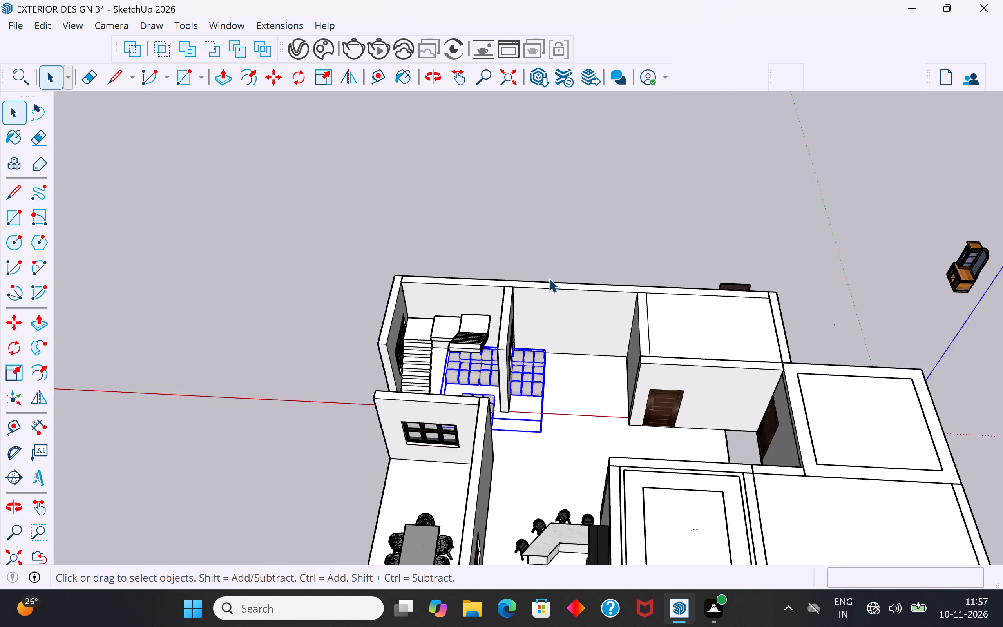
{"action": "middle_click_drag", "start_coordinate": [546, 348], "coordinate": [569, 370]}
{"action": "scroll", "coordinate": [565, 368], "scroll_direction": "up", "scroll_amount": 8}
{"action": "key", "text": "m"}
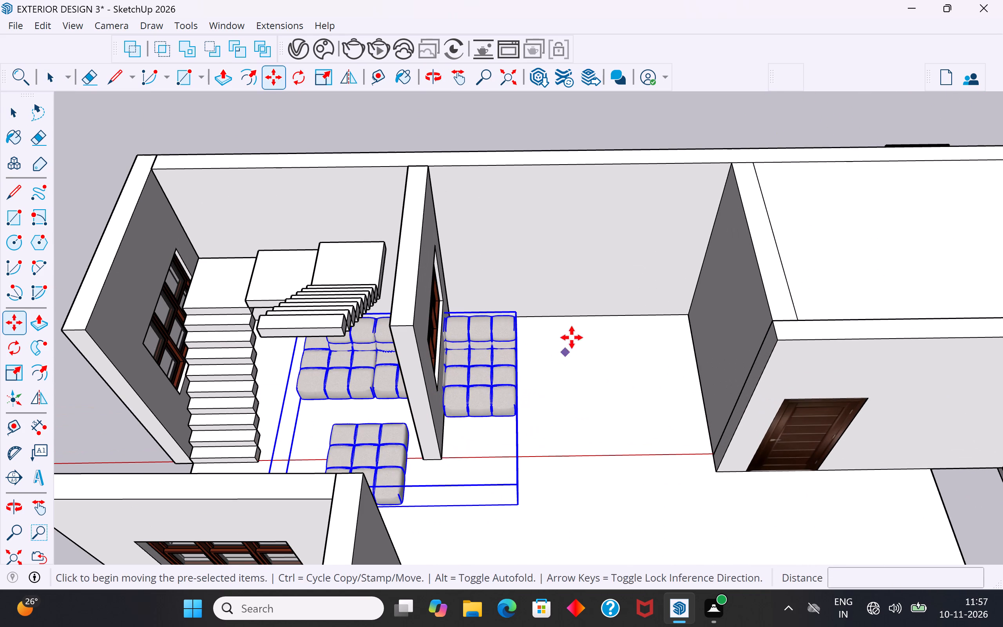
{"action": "scroll", "coordinate": [570, 353], "scroll_direction": "up", "scroll_amount": 5}
{"action": "middle_click_drag", "start_coordinate": [622, 363], "coordinate": [551, 285]}
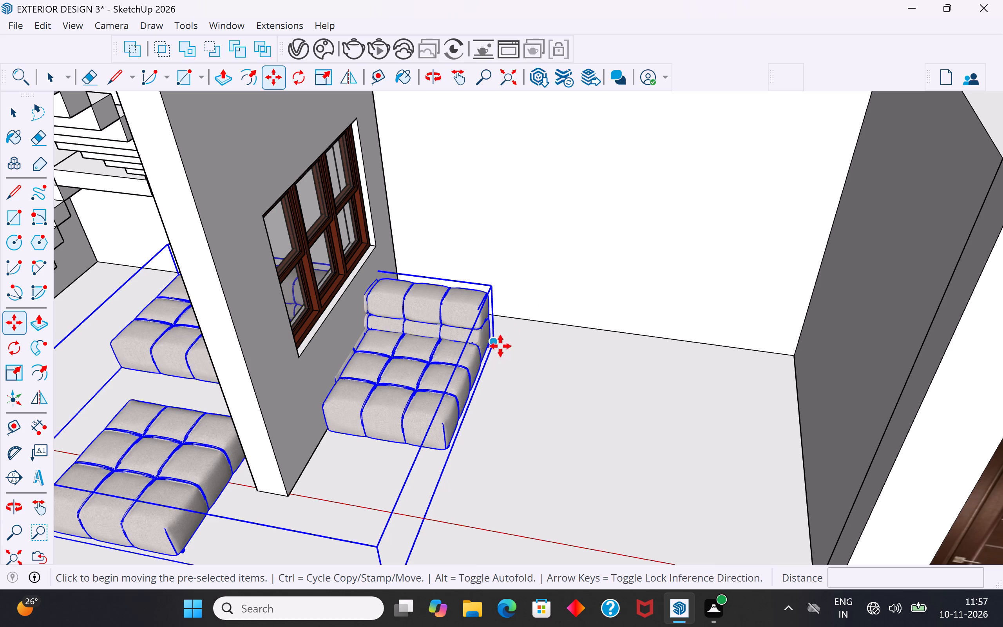
{"action": "left_click", "coordinate": [500, 344]}
{"action": "left_click", "coordinate": [797, 353]}
{"action": "scroll", "coordinate": [715, 384], "scroll_direction": "down", "scroll_amount": 2}
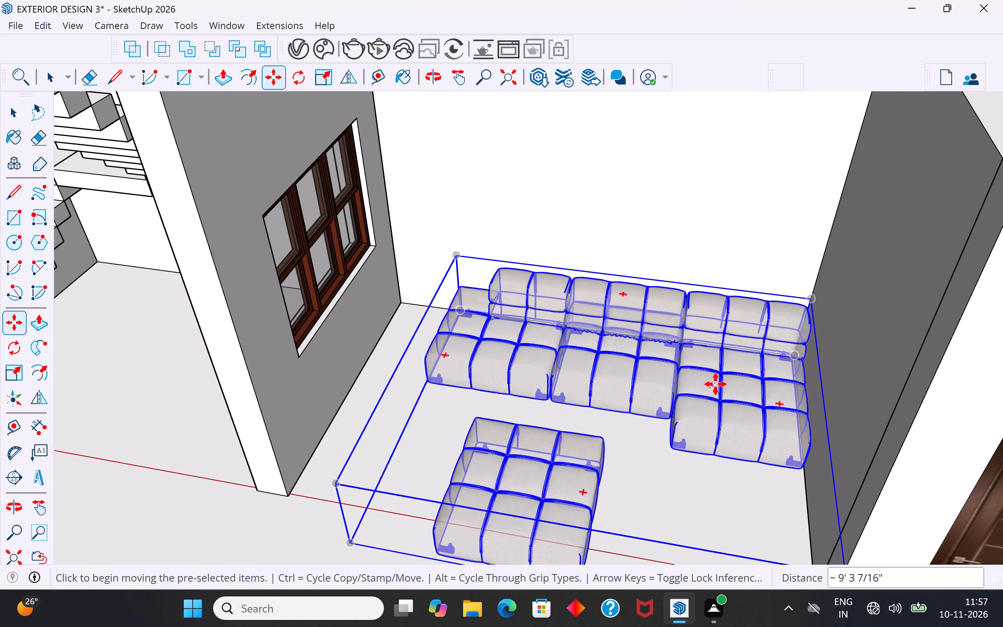
{"action": "scroll", "coordinate": [715, 384], "scroll_direction": "down", "scroll_amount": 8}
{"action": "left_click", "coordinate": [21, 116]}
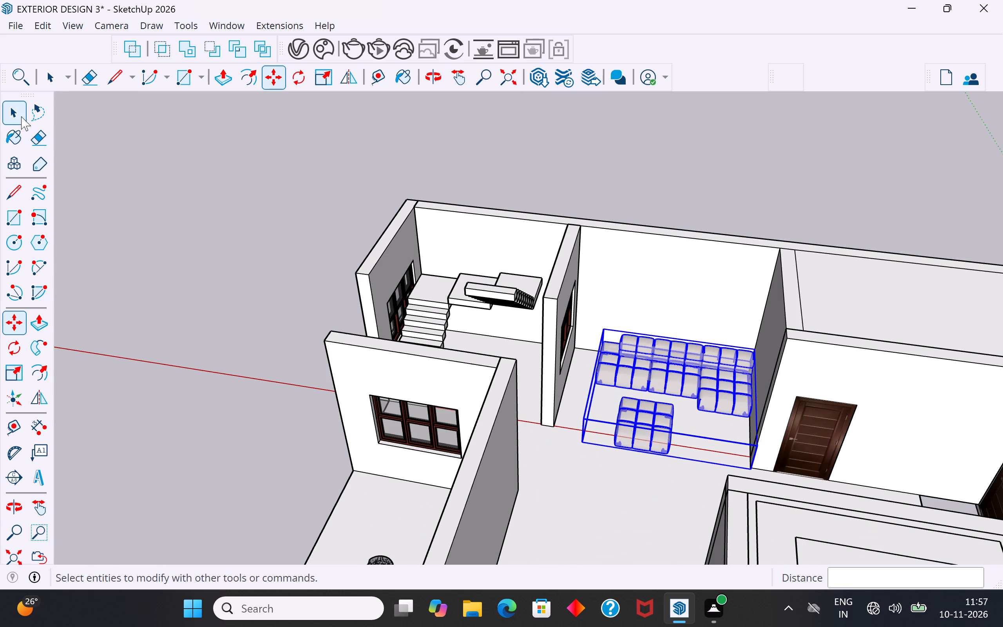
{"action": "left_click", "coordinate": [137, 236]}
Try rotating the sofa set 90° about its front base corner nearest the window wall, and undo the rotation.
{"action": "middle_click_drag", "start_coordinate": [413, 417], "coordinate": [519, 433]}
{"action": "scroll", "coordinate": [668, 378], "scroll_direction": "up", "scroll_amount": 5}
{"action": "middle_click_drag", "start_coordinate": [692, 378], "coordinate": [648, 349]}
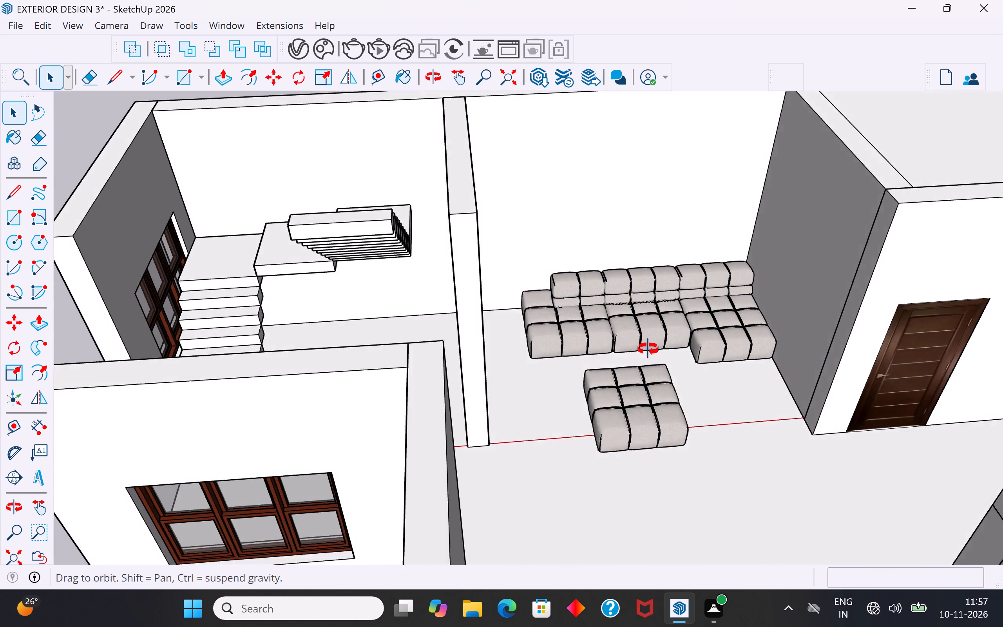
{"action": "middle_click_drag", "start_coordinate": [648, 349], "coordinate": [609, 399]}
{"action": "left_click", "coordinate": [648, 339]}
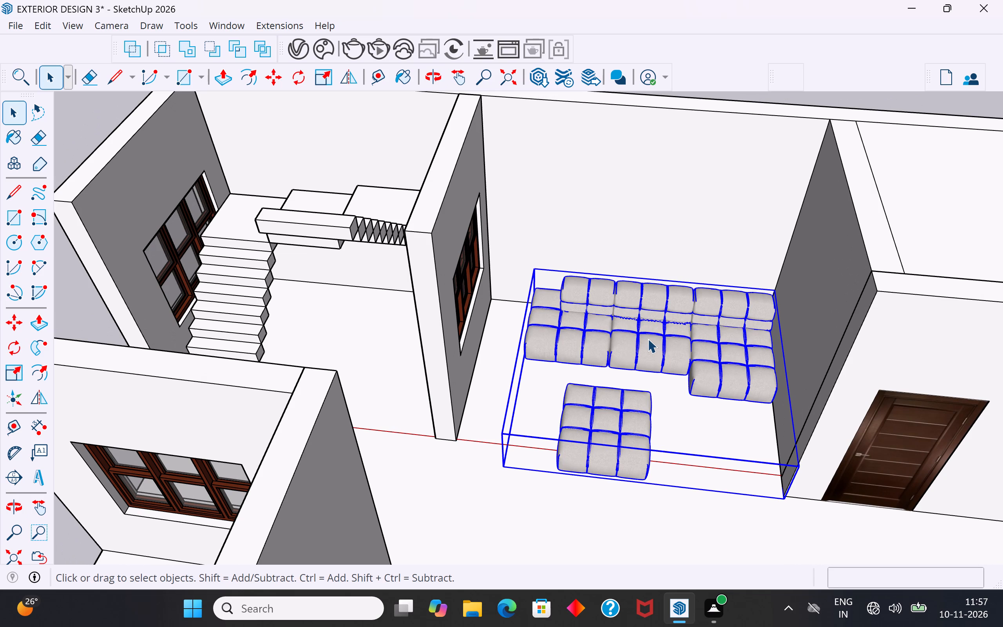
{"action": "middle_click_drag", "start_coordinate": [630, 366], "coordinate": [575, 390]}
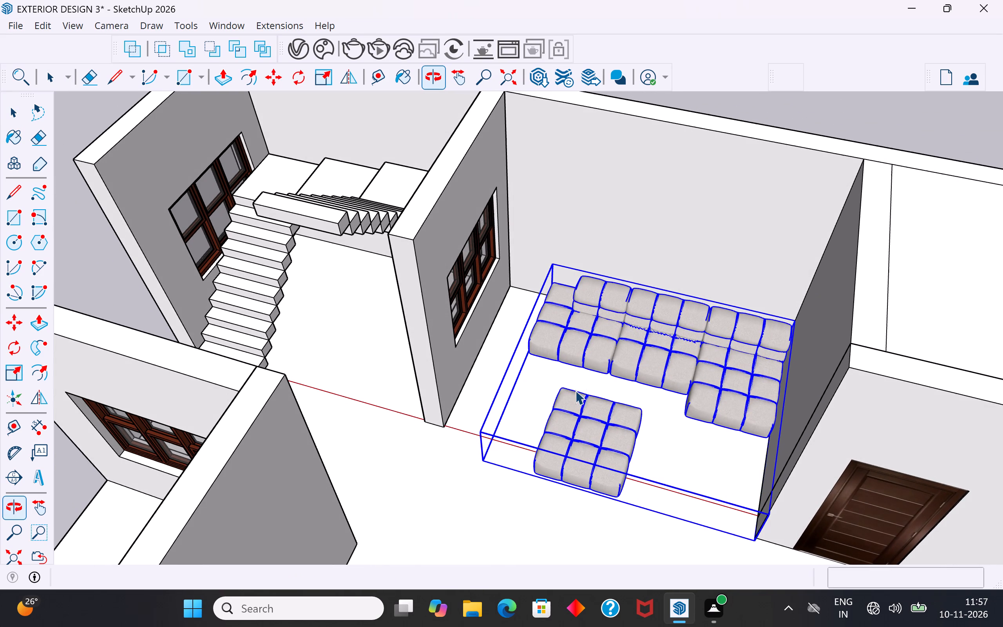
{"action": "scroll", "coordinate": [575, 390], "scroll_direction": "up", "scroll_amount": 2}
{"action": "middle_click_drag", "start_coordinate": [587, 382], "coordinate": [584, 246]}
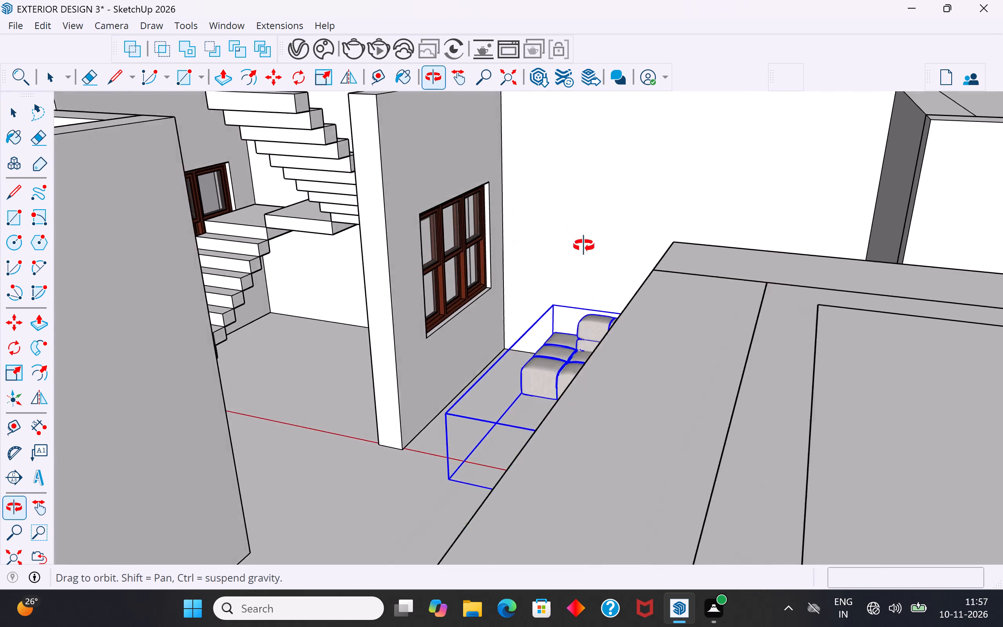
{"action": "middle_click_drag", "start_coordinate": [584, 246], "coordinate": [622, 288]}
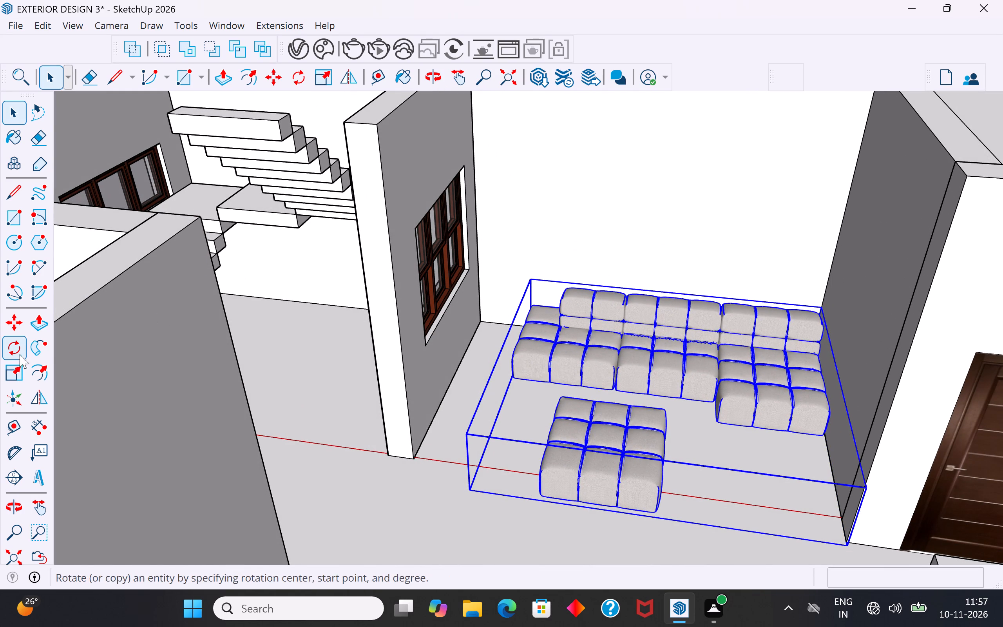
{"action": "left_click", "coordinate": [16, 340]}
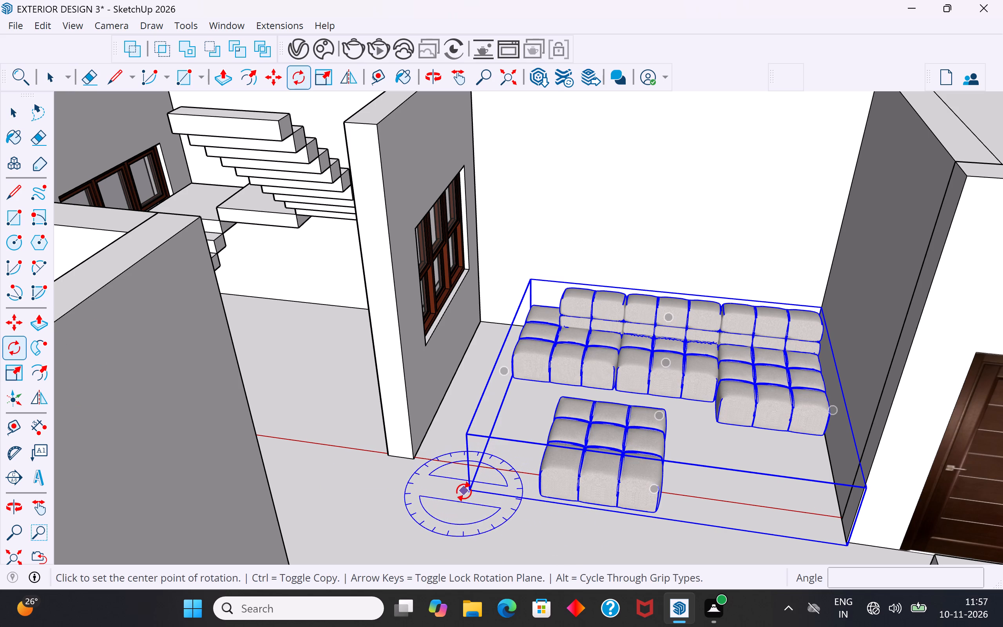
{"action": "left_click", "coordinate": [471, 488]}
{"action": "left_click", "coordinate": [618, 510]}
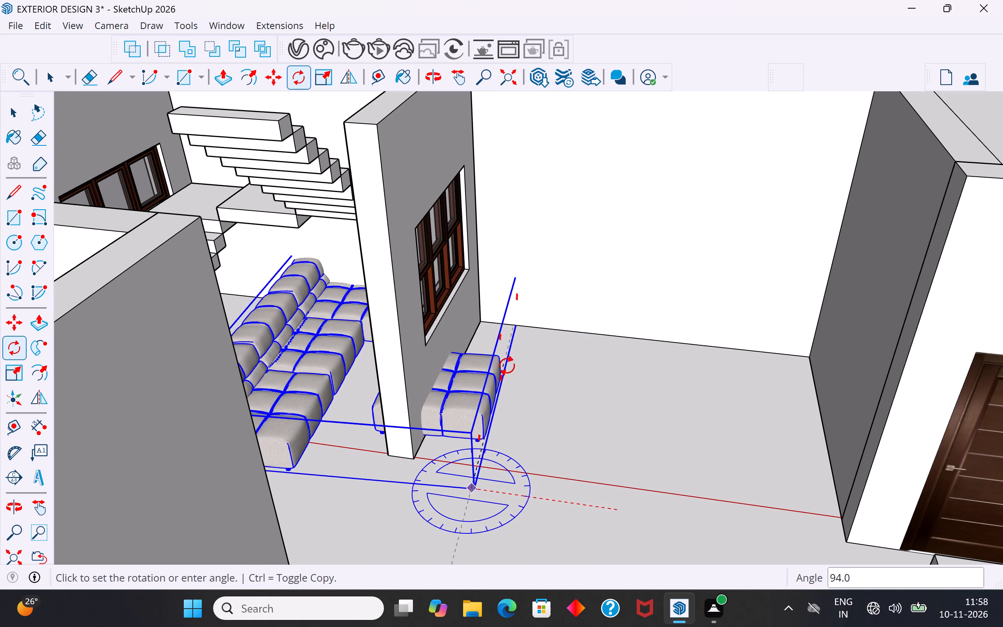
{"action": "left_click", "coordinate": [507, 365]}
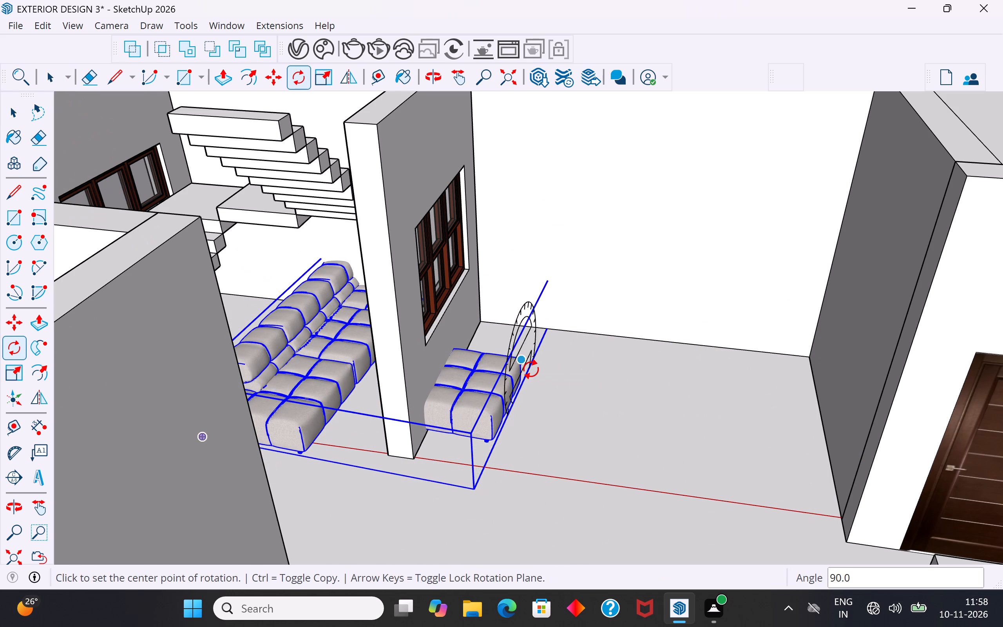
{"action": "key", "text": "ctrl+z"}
Rotate the sofa set 90° about its front base corner nearest the window wall, turning its backrest toward the staircase.
{"action": "scroll", "coordinate": [626, 288], "scroll_direction": "down", "scroll_amount": 2}
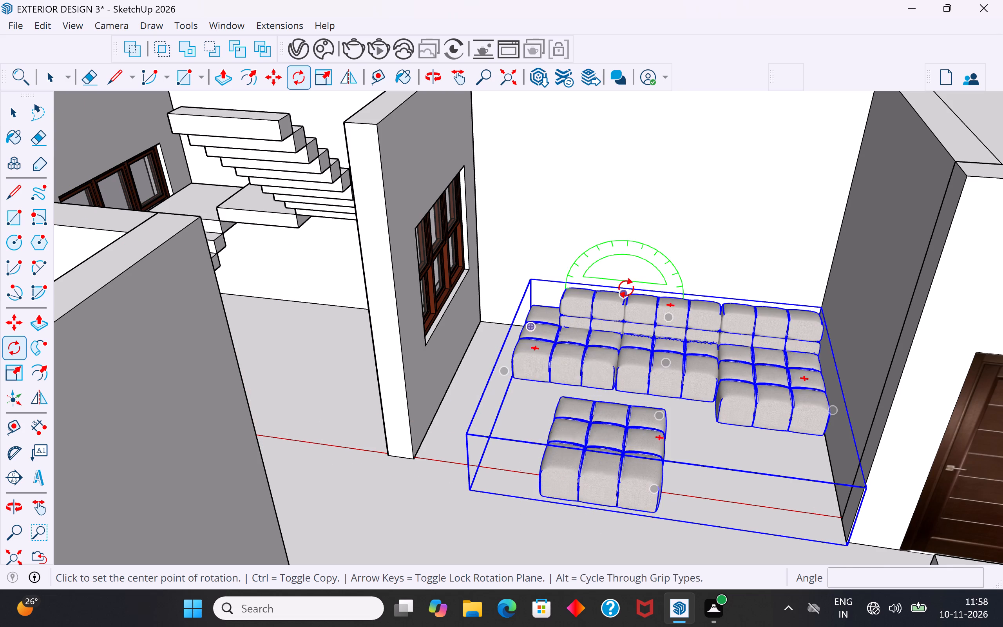
{"action": "scroll", "coordinate": [626, 288], "scroll_direction": "down", "scroll_amount": 2}
{"action": "middle_click_drag", "start_coordinate": [617, 299], "coordinate": [676, 418]}
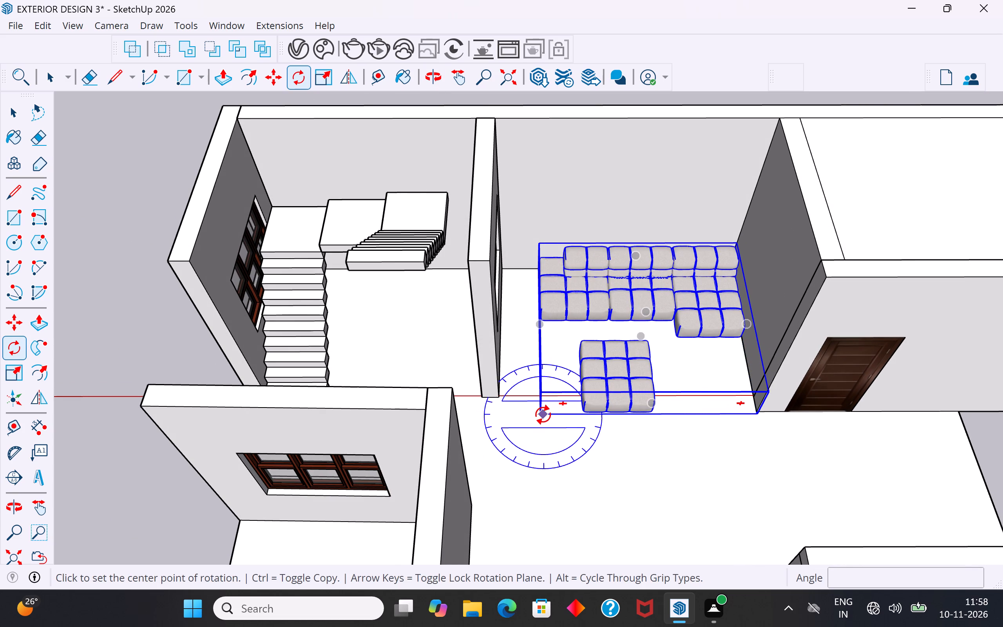
{"action": "left_click", "coordinate": [541, 413]}
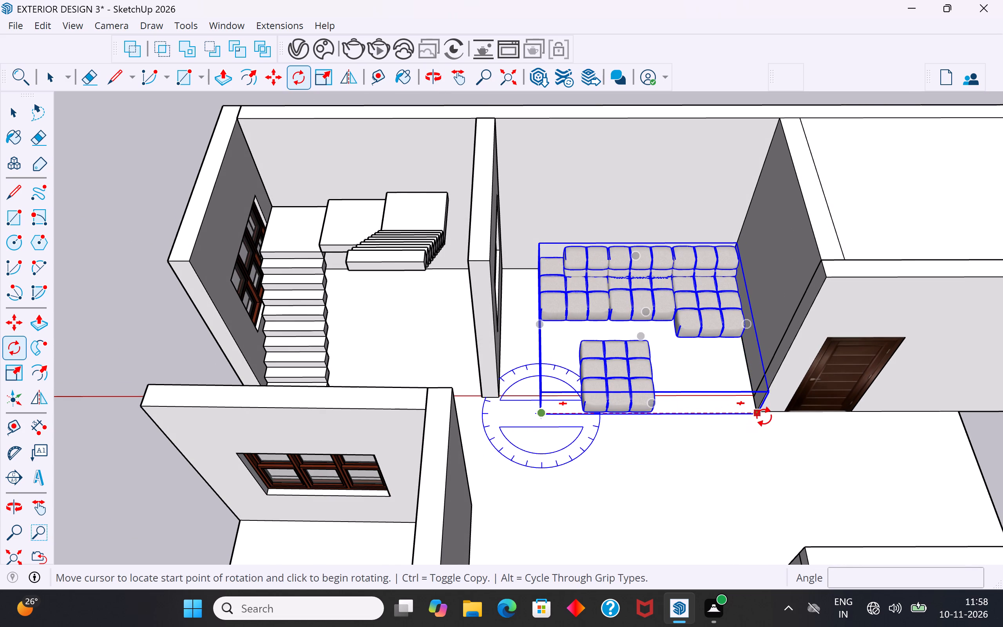
{"action": "left_click", "coordinate": [764, 416]}
{"action": "left_click", "coordinate": [533, 275]}
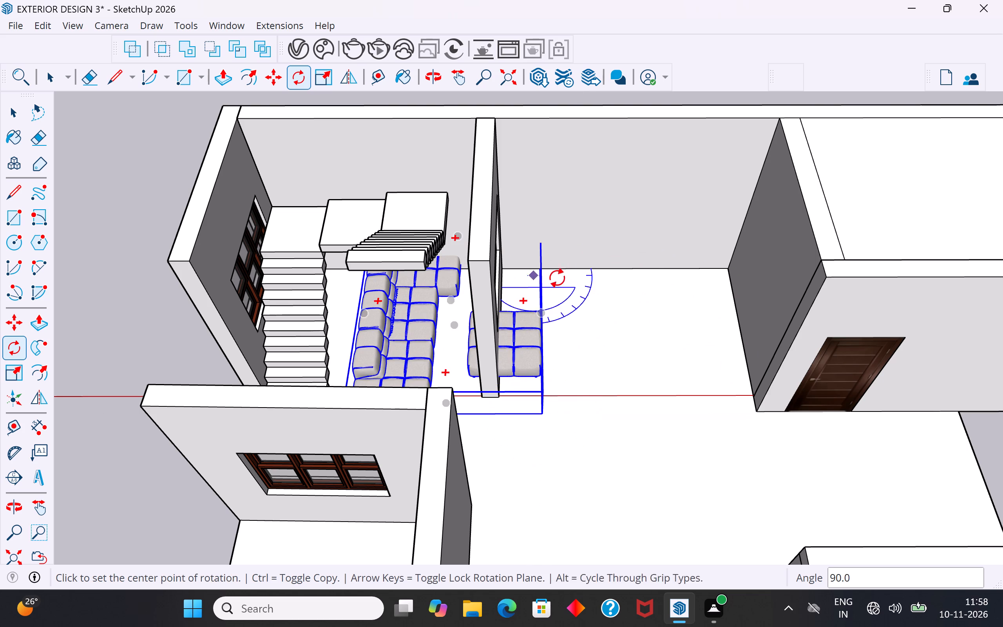
{"action": "left_click", "coordinate": [11, 106]}
{"action": "left_click", "coordinate": [112, 205]}
Move the sofa set about 7' 7 3/16" out from beside the staircase, placing its backrest along the living room's window wall.
{"action": "scroll", "coordinate": [762, 397], "scroll_direction": "down", "scroll_amount": 6}
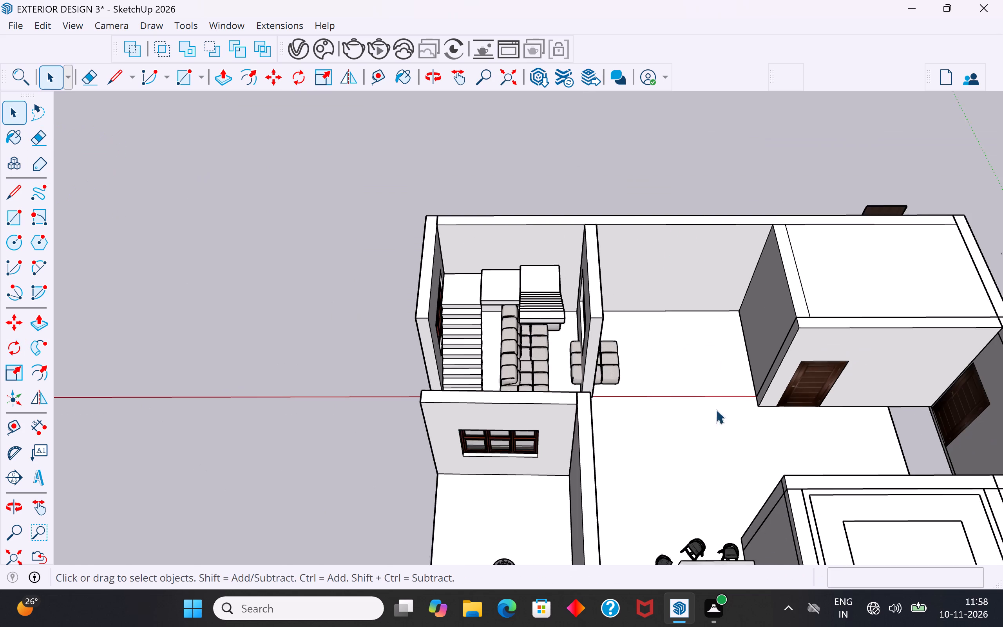
{"action": "left_click", "coordinate": [535, 371]}
{"action": "middle_click_drag", "start_coordinate": [646, 396], "coordinate": [559, 313]}
{"action": "scroll", "coordinate": [632, 428], "scroll_direction": "up", "scroll_amount": 6}
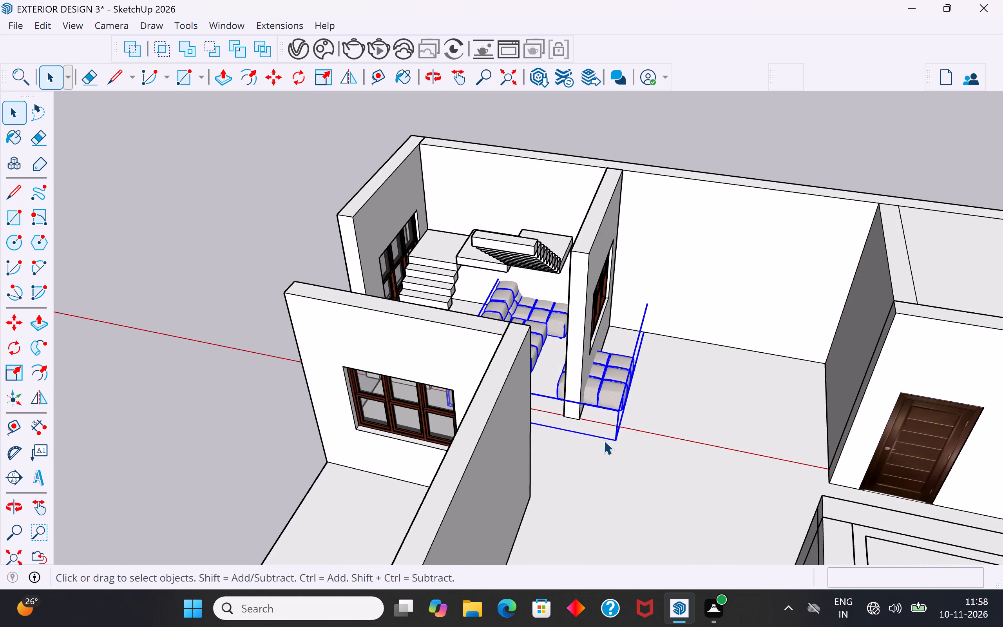
{"action": "scroll", "coordinate": [604, 440], "scroll_direction": "up", "scroll_amount": 3}
{"action": "middle_click_drag", "start_coordinate": [514, 432], "coordinate": [323, 556]}
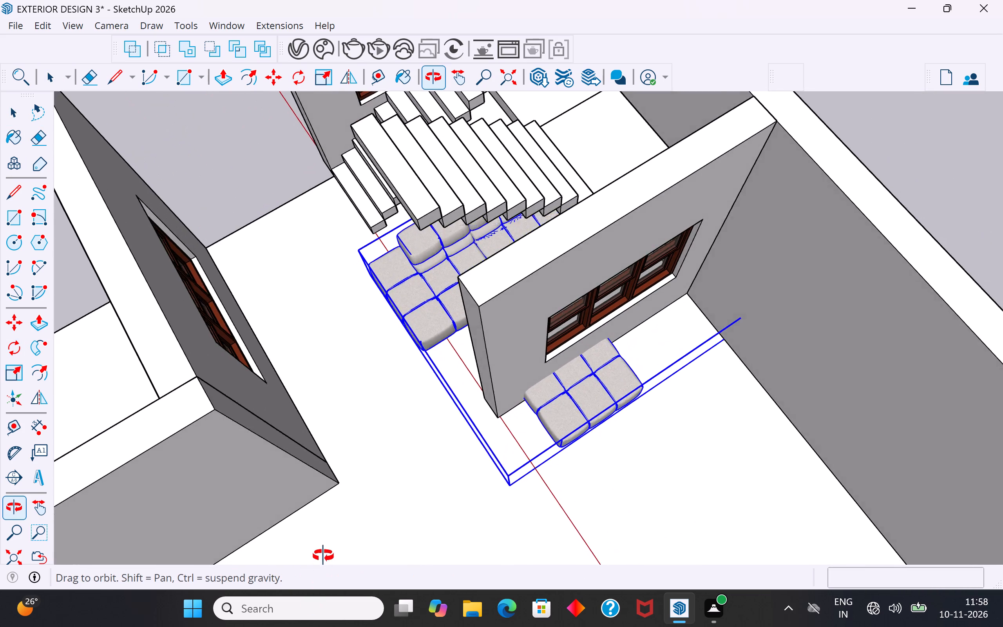
{"action": "middle_click_drag", "start_coordinate": [323, 556], "coordinate": [360, 500]}
{"action": "scroll", "coordinate": [457, 432], "scroll_direction": "up", "scroll_amount": 2}
{"action": "scroll", "coordinate": [633, 422], "scroll_direction": "down", "scroll_amount": 5}
{"action": "middle_click_drag", "start_coordinate": [602, 434], "coordinate": [697, 493]}
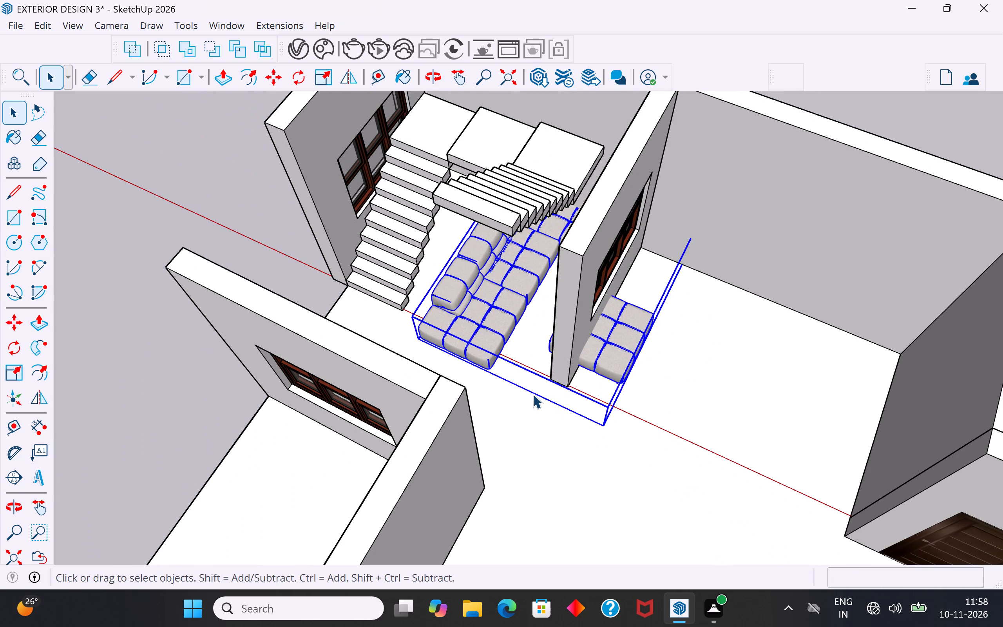
{"action": "key", "text": "m"}
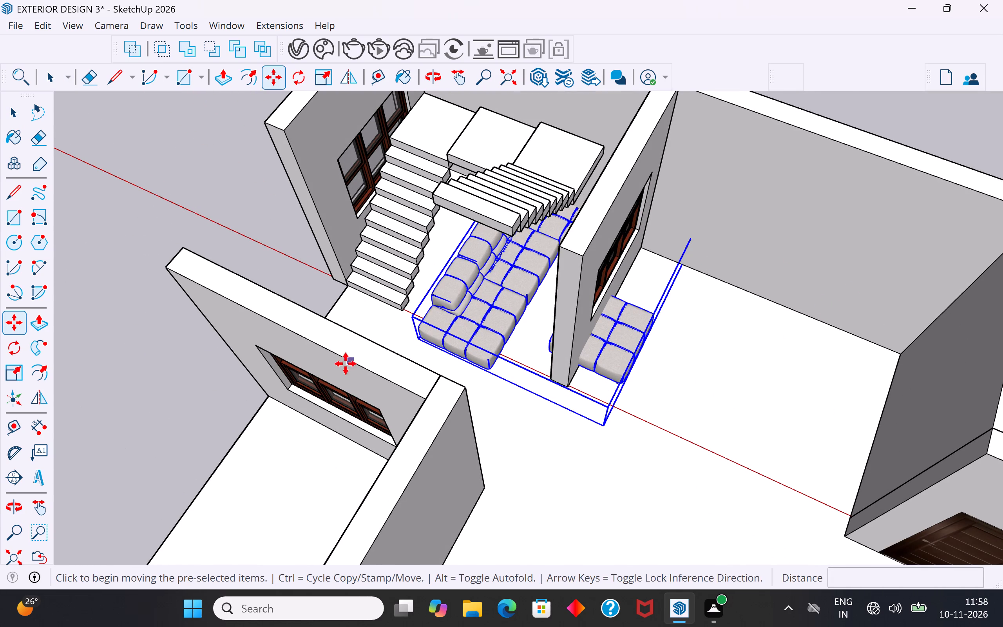
{"action": "scroll", "coordinate": [349, 348], "scroll_direction": "up", "scroll_amount": 10}
{"action": "left_click", "coordinate": [449, 350]}
{"action": "scroll", "coordinate": [450, 349], "scroll_direction": "down", "scroll_amount": 3}
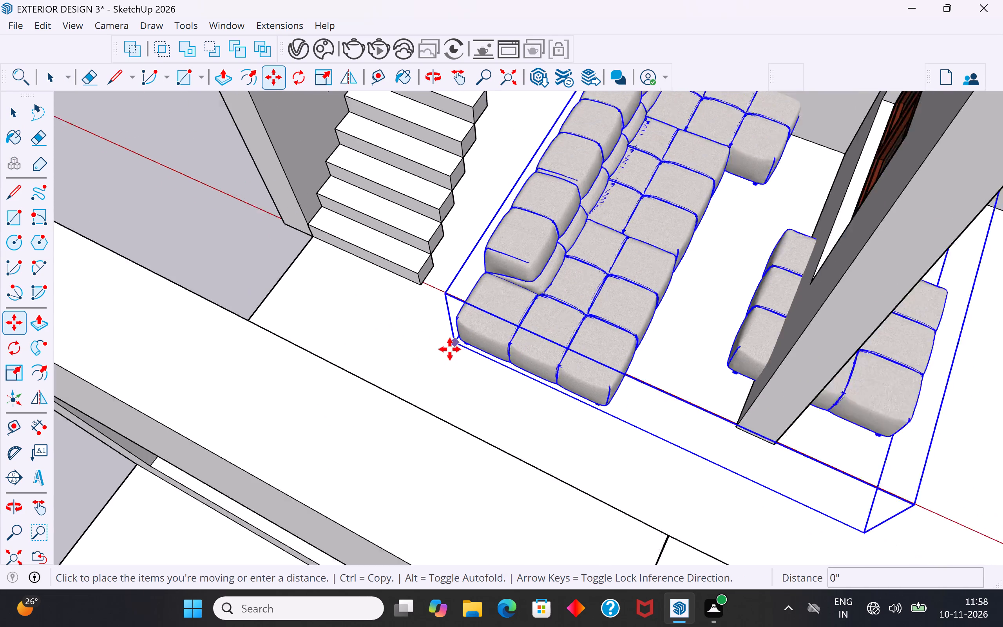
{"action": "scroll", "coordinate": [450, 349], "scroll_direction": "down", "scroll_amount": 9}
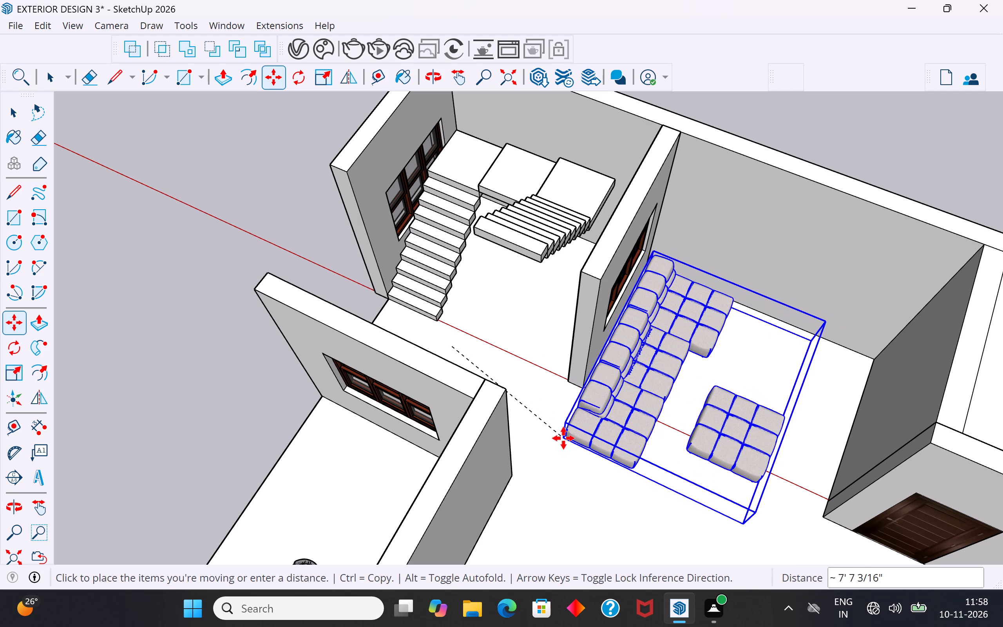
{"action": "left_click", "coordinate": [563, 438]}
{"action": "left_click", "coordinate": [16, 111]}
{"action": "left_click", "coordinate": [126, 224]}
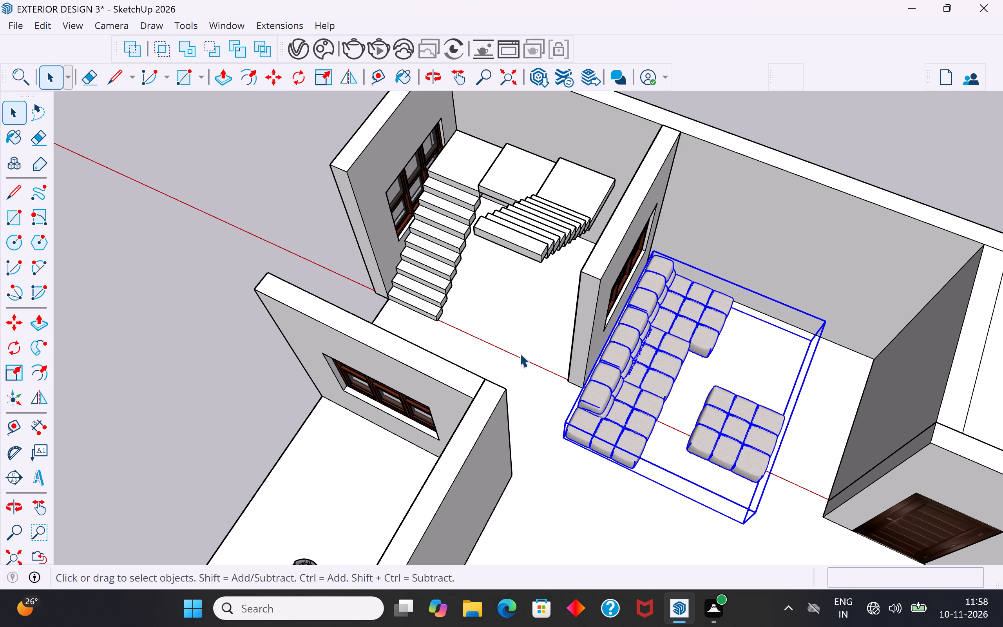
Move the sofa set by its rear base corner, snapping it to the living room's back floor corner beside the window wall.
{"action": "middle_click_drag", "start_coordinate": [528, 353], "coordinate": [592, 352]}
{"action": "scroll", "coordinate": [632, 391], "scroll_direction": "up", "scroll_amount": 4}
{"action": "middle_click_drag", "start_coordinate": [633, 379], "coordinate": [130, 328]}
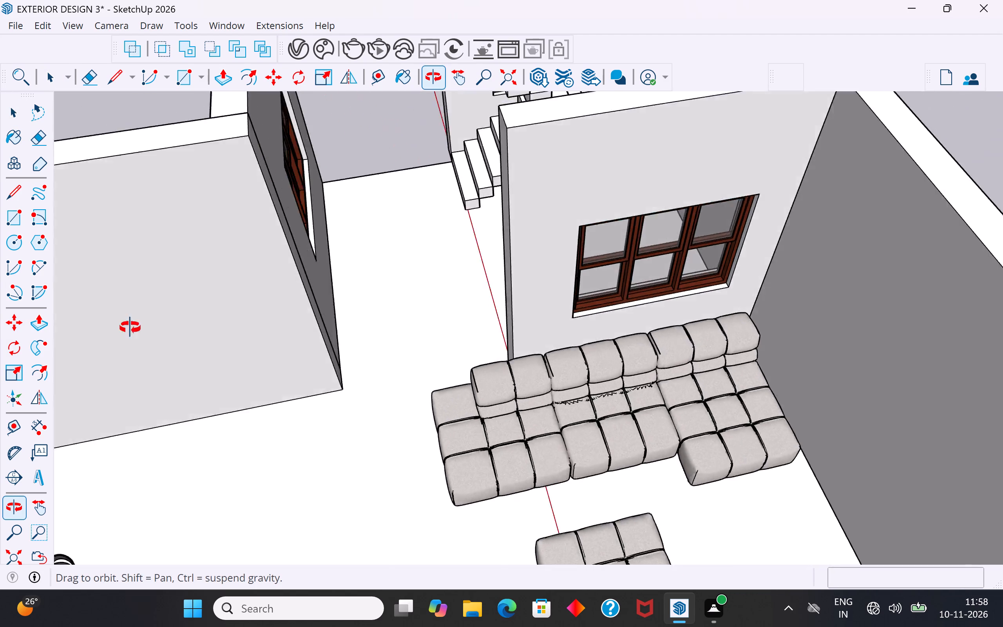
{"action": "middle_click_drag", "start_coordinate": [130, 328], "coordinate": [98, 320]}
{"action": "scroll", "coordinate": [542, 277], "scroll_direction": "down", "scroll_amount": 3}
{"action": "middle_click_drag", "start_coordinate": [574, 413], "coordinate": [671, 432]}
{"action": "scroll", "coordinate": [689, 475], "scroll_direction": "up", "scroll_amount": 5}
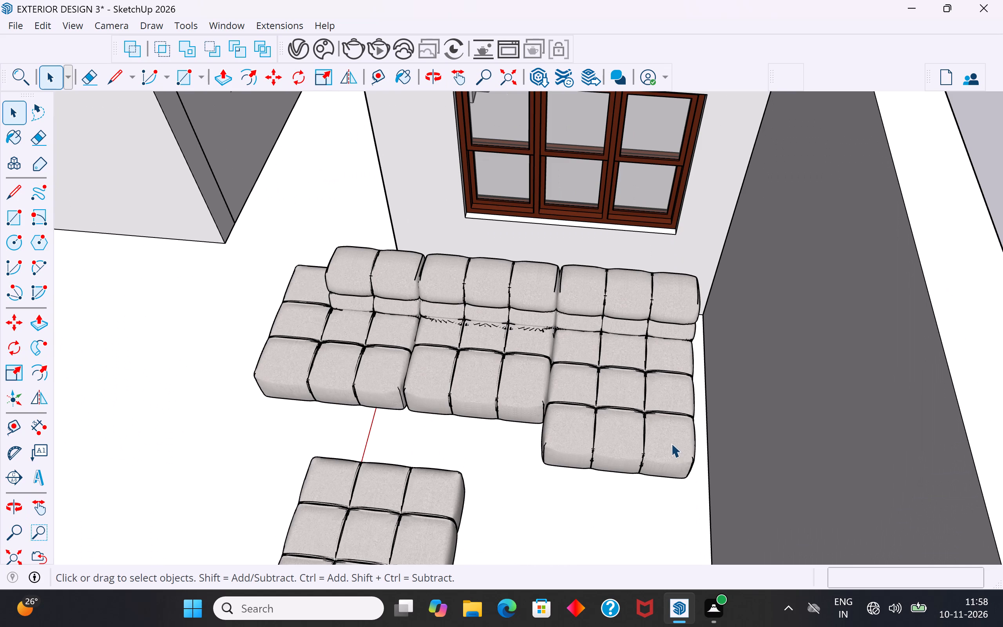
{"action": "left_click", "coordinate": [671, 443]}
{"action": "scroll", "coordinate": [688, 392], "scroll_direction": "up", "scroll_amount": 4}
{"action": "middle_click_drag", "start_coordinate": [689, 366], "coordinate": [722, 335]}
{"action": "scroll", "coordinate": [727, 277], "scroll_direction": "up", "scroll_amount": 4}
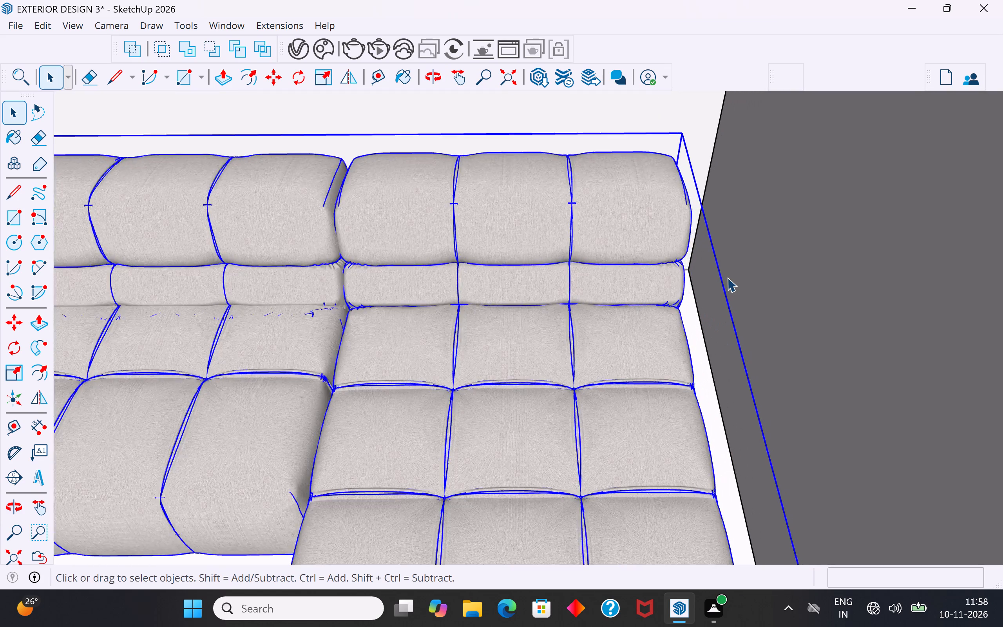
{"action": "scroll", "coordinate": [727, 277], "scroll_direction": "up", "scroll_amount": 7}
{"action": "middle_click_drag", "start_coordinate": [715, 269], "coordinate": [651, 195]}
{"action": "key", "text": "m"}
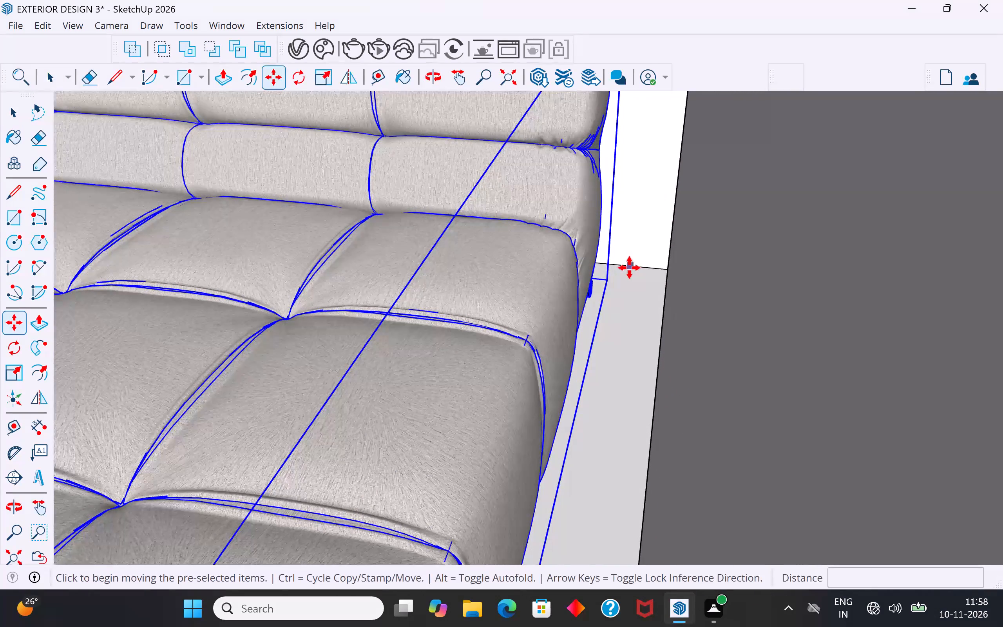
{"action": "left_click", "coordinate": [610, 280]}
{"action": "left_click", "coordinate": [663, 267]}
{"action": "scroll", "coordinate": [724, 257], "scroll_direction": "down", "scroll_amount": 5}
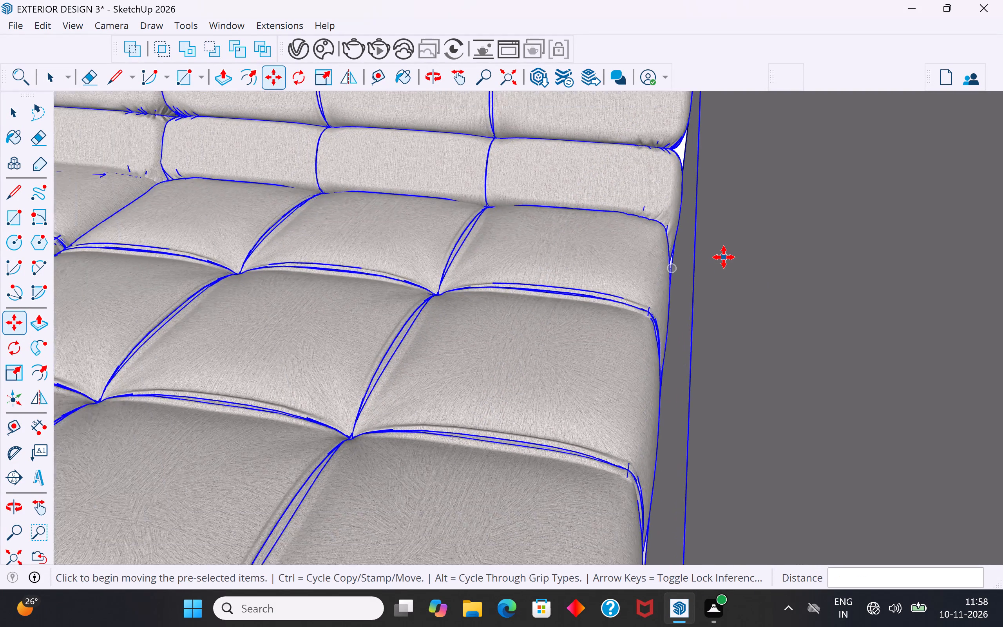
{"action": "scroll", "coordinate": [724, 257], "scroll_direction": "down", "scroll_amount": 20}
{"action": "scroll", "coordinate": [724, 257], "scroll_direction": "down", "scroll_amount": 15}
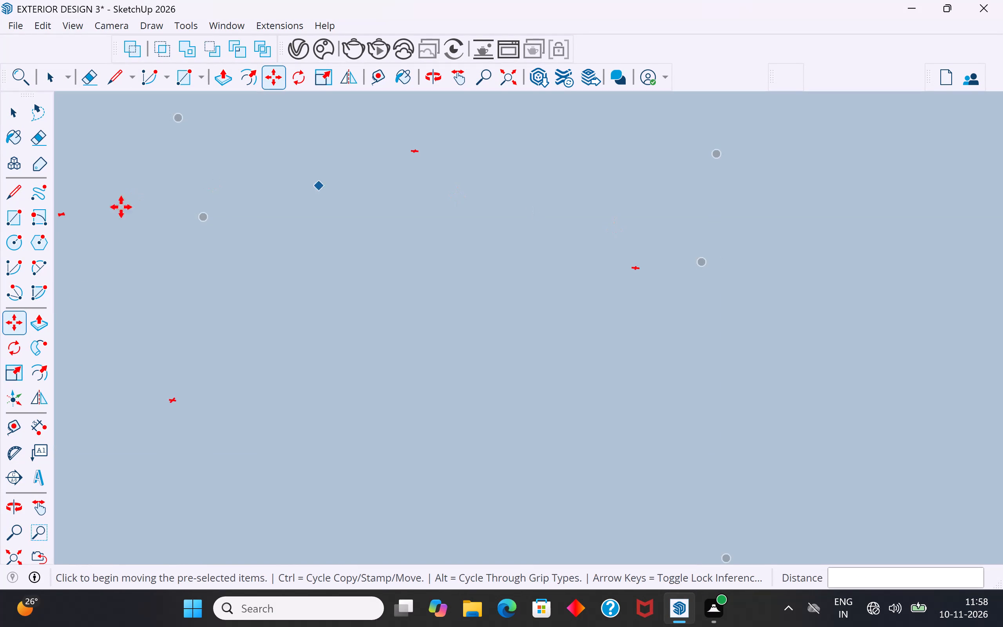
{"action": "left_click", "coordinate": [10, 114]}
{"action": "left_click", "coordinate": [438, 270]}
Zoom to the whole model and examine the sofa set's placement against the window wall from several angles.
{"action": "scroll", "coordinate": [637, 297], "scroll_direction": "down", "scroll_amount": 12}
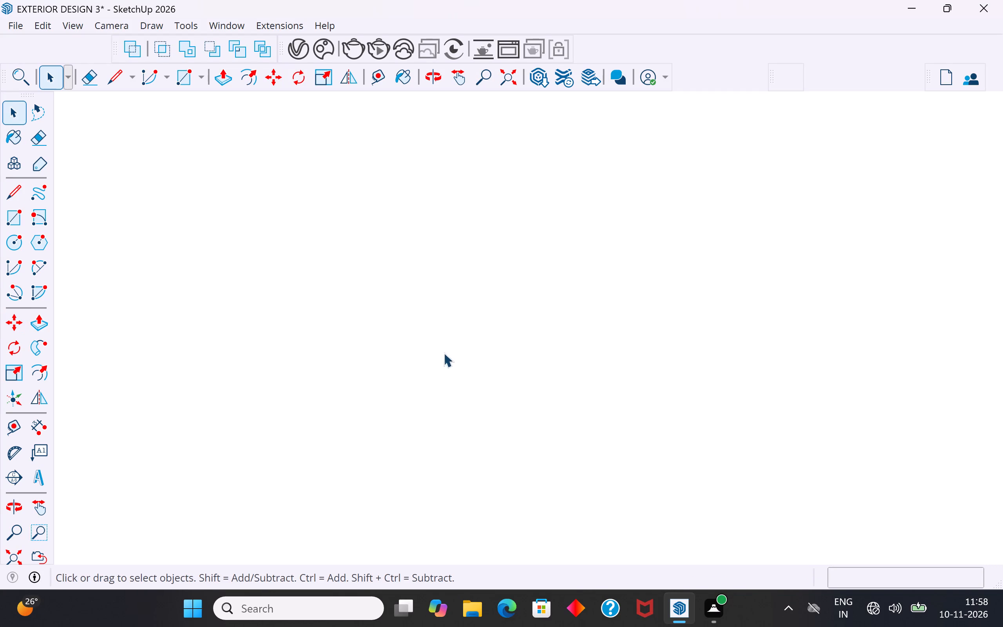
{"action": "left_click", "coordinate": [21, 557]}
{"action": "scroll", "coordinate": [538, 392], "scroll_direction": "down", "scroll_amount": 5}
{"action": "left_click", "coordinate": [648, 379]}
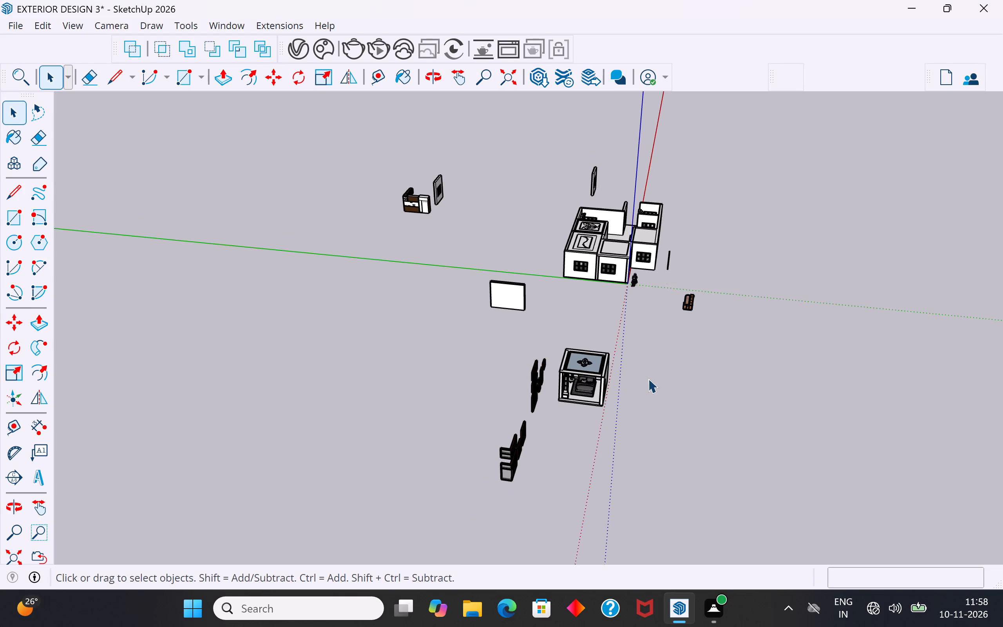
{"action": "scroll", "coordinate": [641, 214], "scroll_direction": "up", "scroll_amount": 17}
{"action": "middle_click_drag", "start_coordinate": [646, 319], "coordinate": [693, 458]}
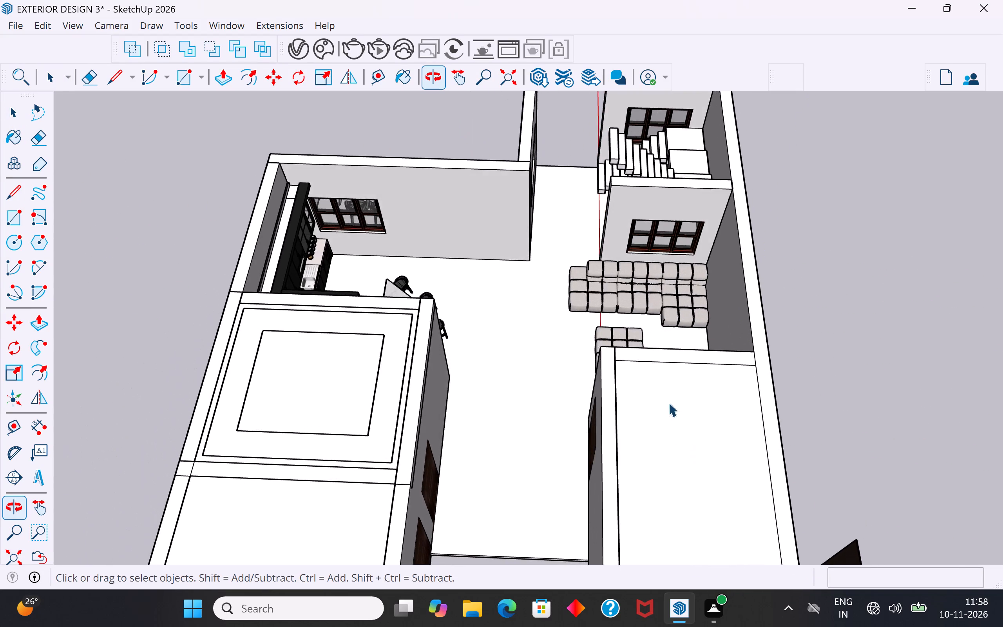
{"action": "scroll", "coordinate": [587, 272], "scroll_direction": "up", "scroll_amount": 5}
{"action": "middle_click_drag", "start_coordinate": [583, 252], "coordinate": [750, 262]}
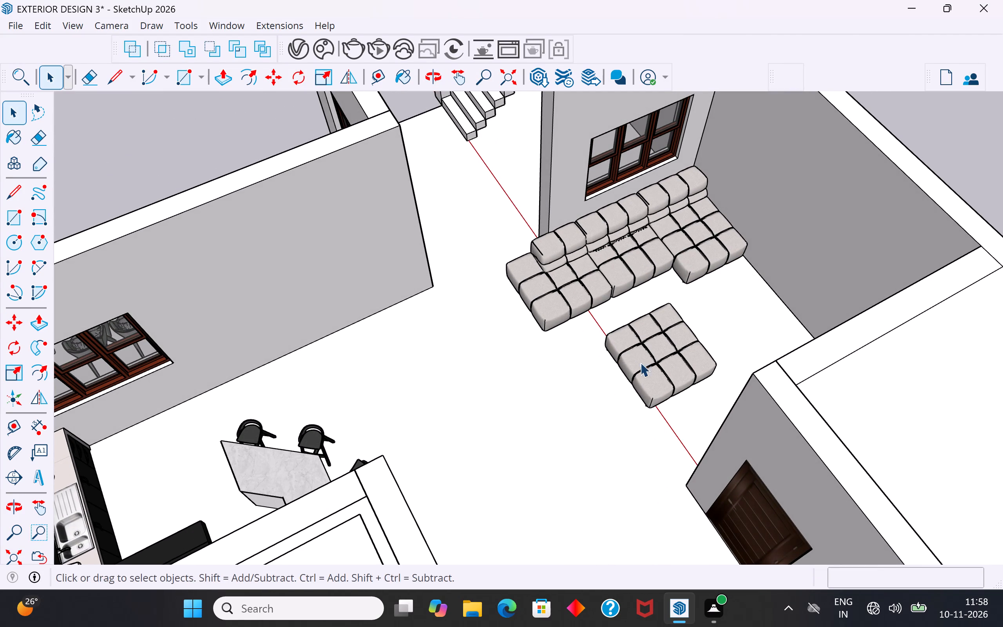
{"action": "middle_click_drag", "start_coordinate": [648, 358], "coordinate": [922, 276]}
{"action": "middle_click_drag", "start_coordinate": [511, 381], "coordinate": [483, 388]}
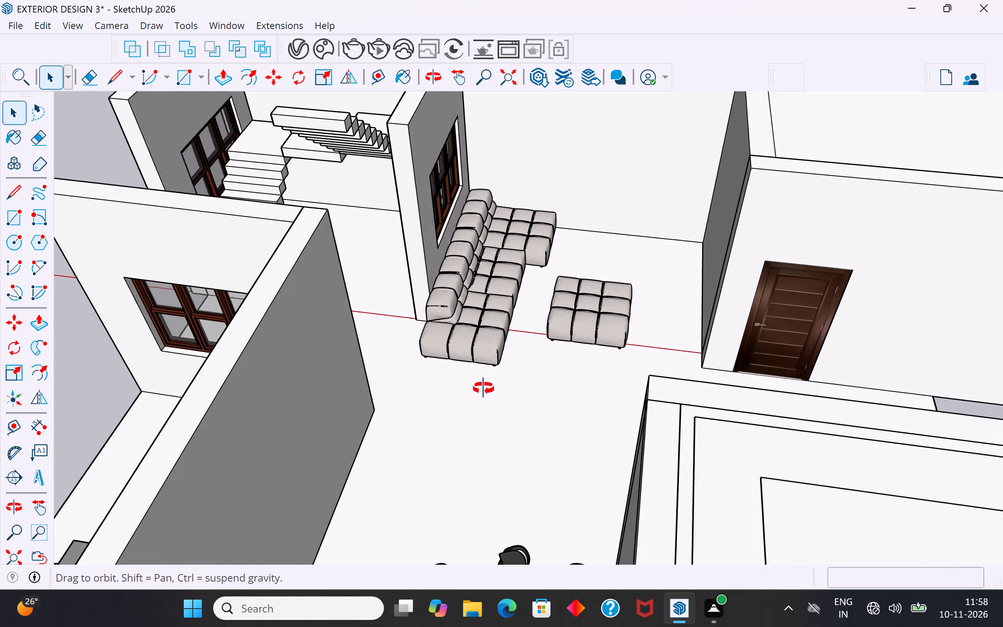
{"action": "middle_click_drag", "start_coordinate": [483, 388], "coordinate": [281, 405]}
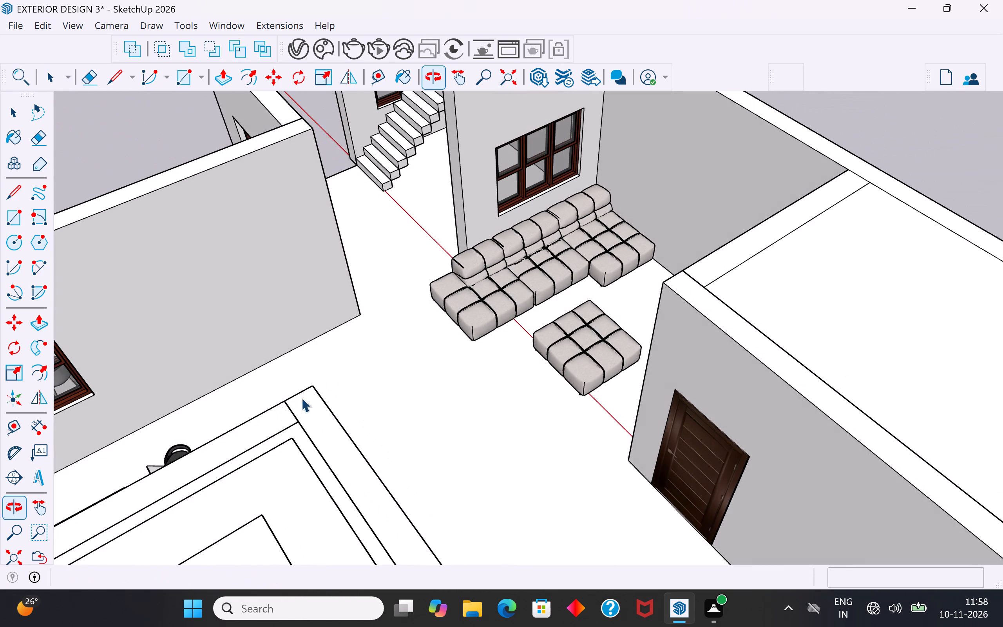
{"action": "scroll", "coordinate": [556, 252], "scroll_direction": "up", "scroll_amount": 3}
{"action": "middle_click_drag", "start_coordinate": [579, 267], "coordinate": [784, 254]}
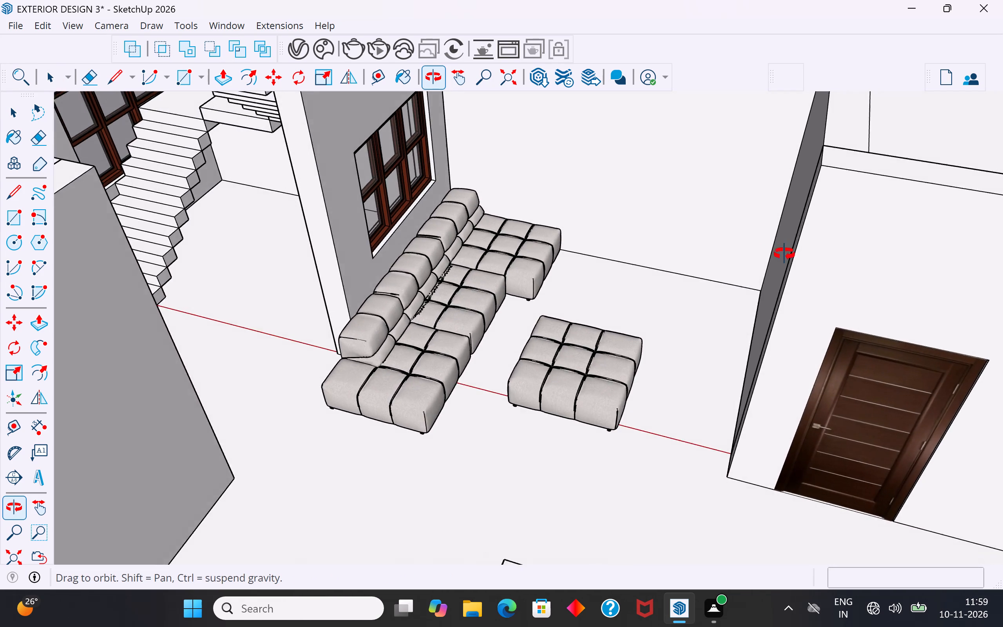
{"action": "middle_click_drag", "start_coordinate": [784, 254], "coordinate": [800, 264]}
Move the sofa set about 9' 1/2" by its rear base corner, out onto the open floor toward the kitchen counter.
{"action": "left_click", "coordinate": [418, 388]}
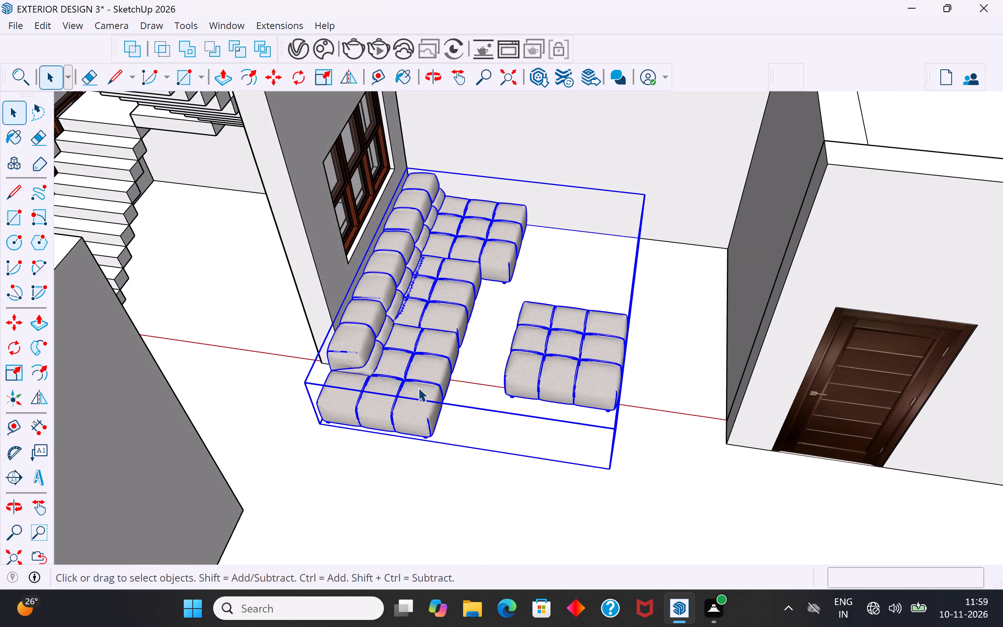
{"action": "scroll", "coordinate": [478, 339], "scroll_direction": "down", "scroll_amount": 6}
{"action": "middle_click_drag", "start_coordinate": [496, 267], "coordinate": [499, 316]}
{"action": "scroll", "coordinate": [495, 175], "scroll_direction": "down", "scroll_amount": 5}
{"action": "left_click_drag", "start_coordinate": [495, 175], "coordinate": [493, 269]}
{"action": "middle_click_drag", "start_coordinate": [494, 257], "coordinate": [491, 286]}
{"action": "scroll", "coordinate": [487, 324], "scroll_direction": "up", "scroll_amount": 4}
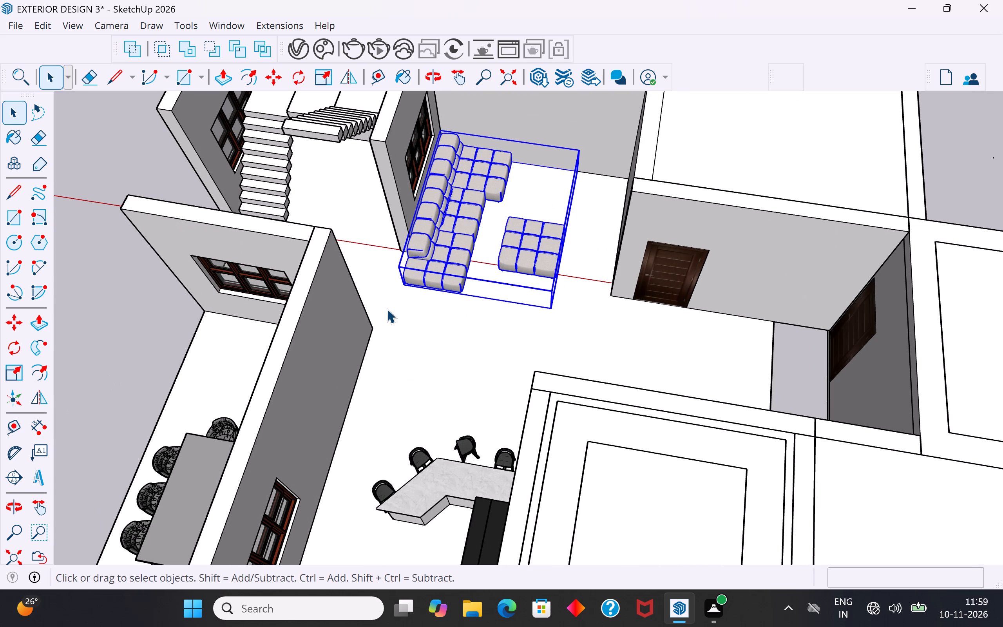
{"action": "key", "text": "m"}
{"action": "left_click", "coordinate": [406, 291]}
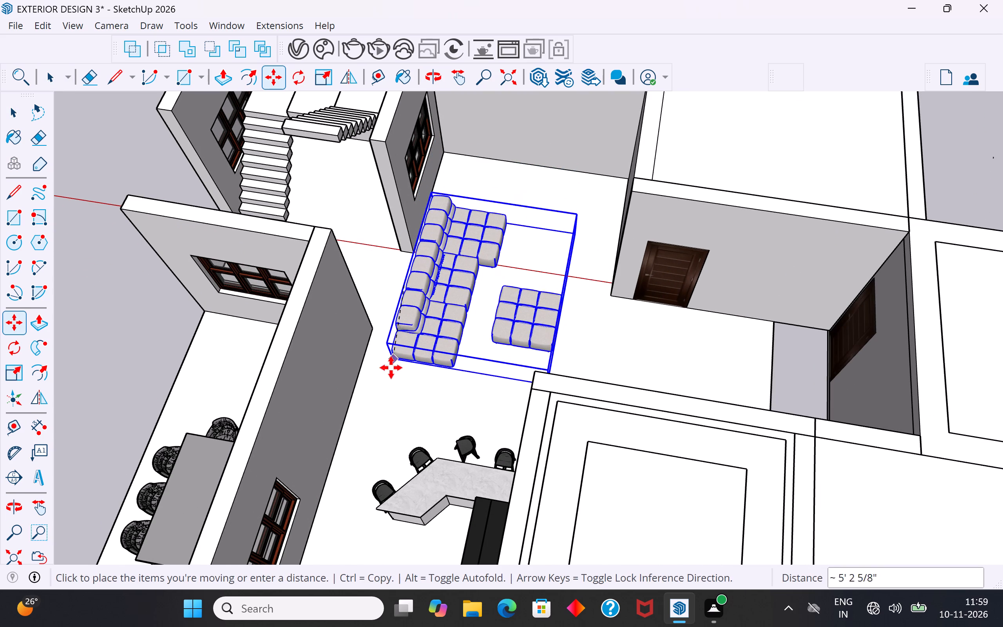
{"action": "left_click", "coordinate": [367, 422]}
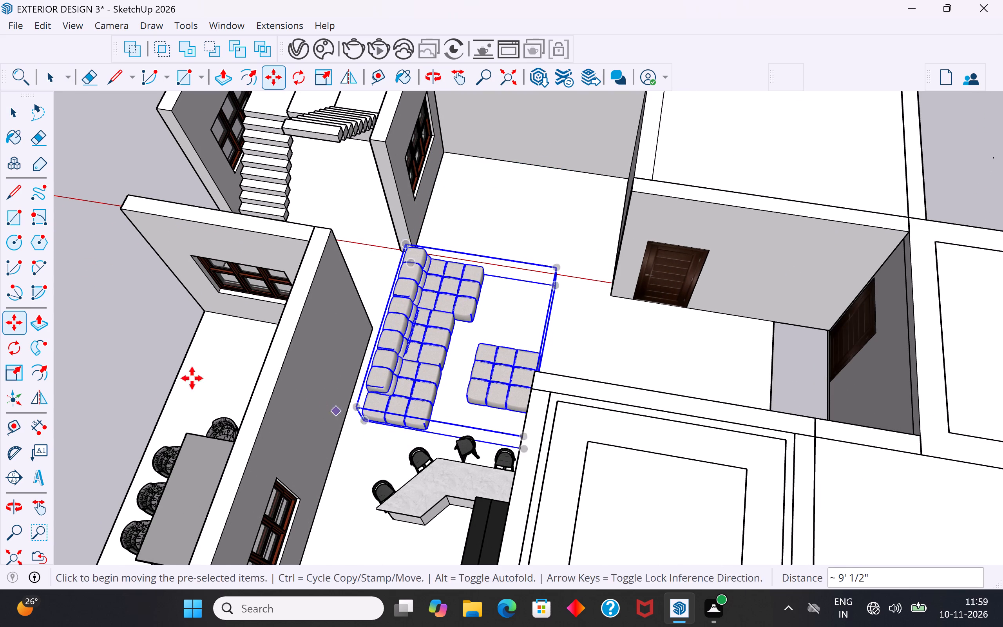
Rotate the sofa set 90° about its front base corner nearest the living room, turning its backrest to the long back wall.
{"action": "left_click", "coordinate": [23, 344]}
{"action": "middle_click_drag", "start_coordinate": [580, 234], "coordinate": [136, 289]}
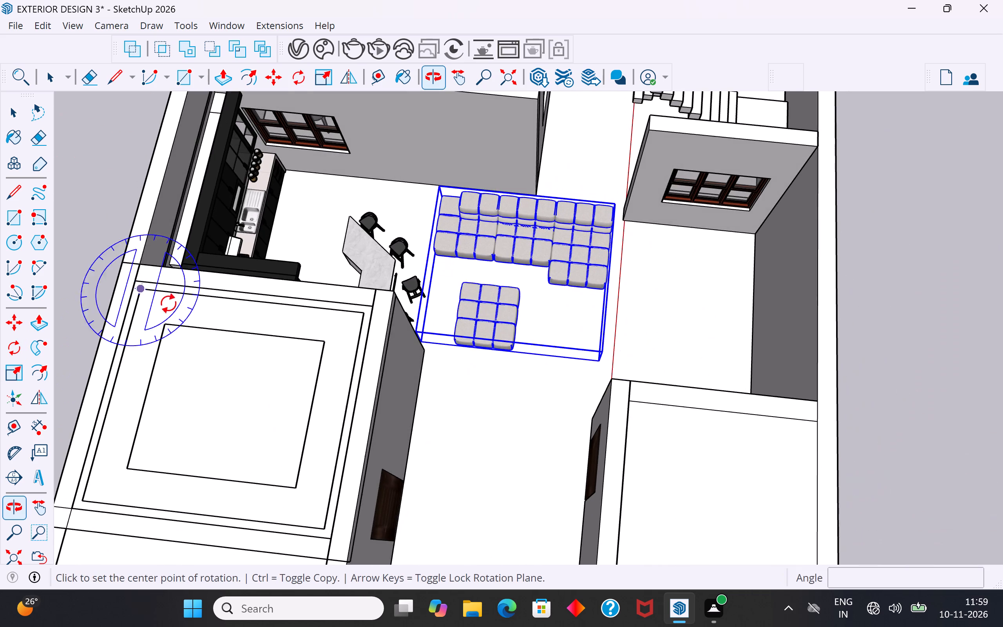
{"action": "scroll", "coordinate": [604, 233], "scroll_direction": "up", "scroll_amount": 5}
{"action": "middle_click_drag", "start_coordinate": [692, 276], "coordinate": [495, 216]}
{"action": "scroll", "coordinate": [738, 369], "scroll_direction": "up", "scroll_amount": 5}
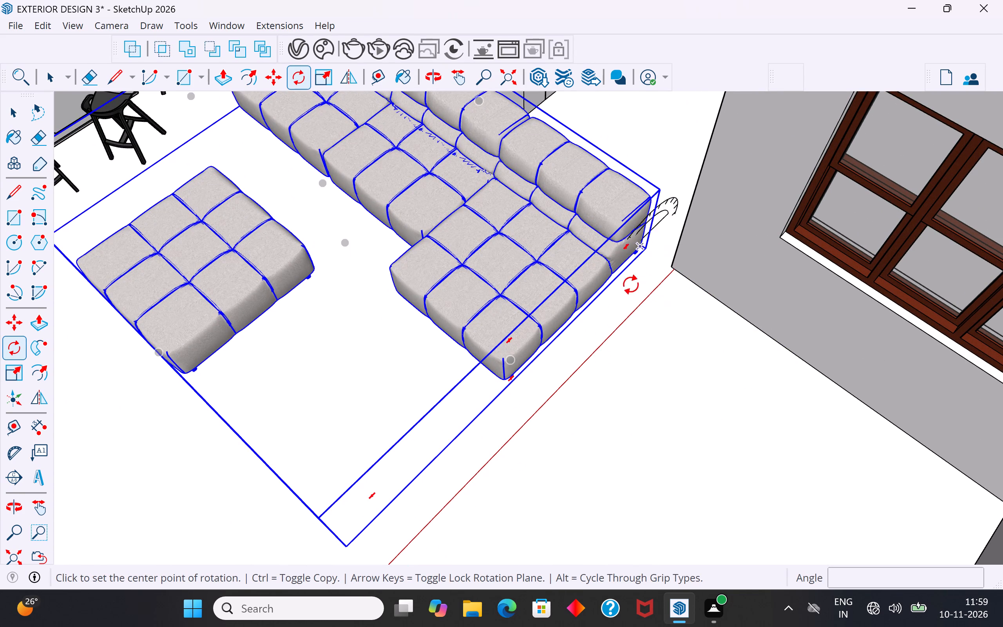
{"action": "scroll", "coordinate": [641, 228], "scroll_direction": "down", "scroll_amount": 4}
{"action": "left_click", "coordinate": [451, 436]}
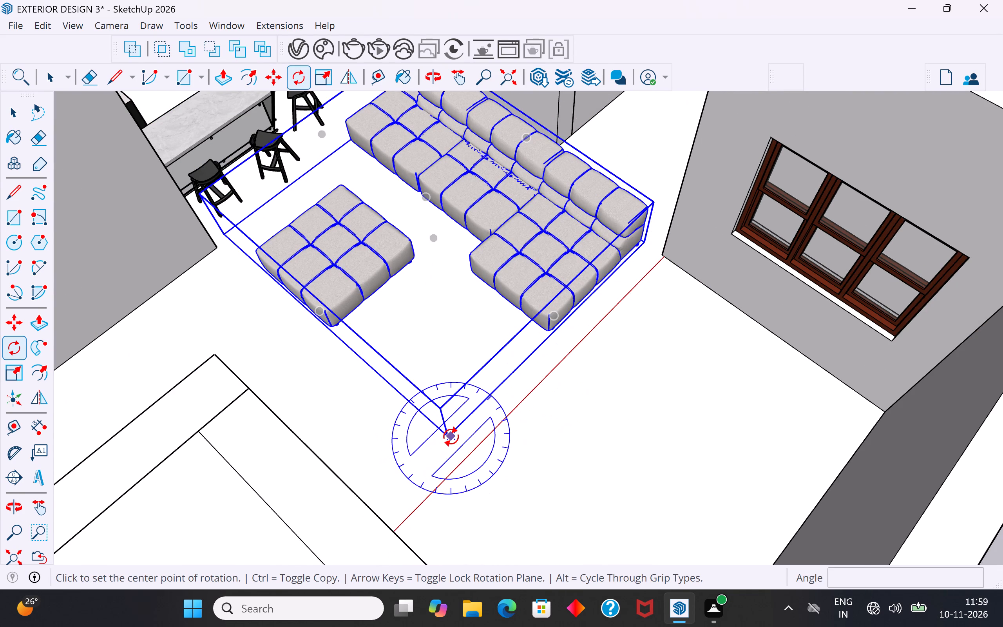
{"action": "left_click", "coordinate": [522, 506]}
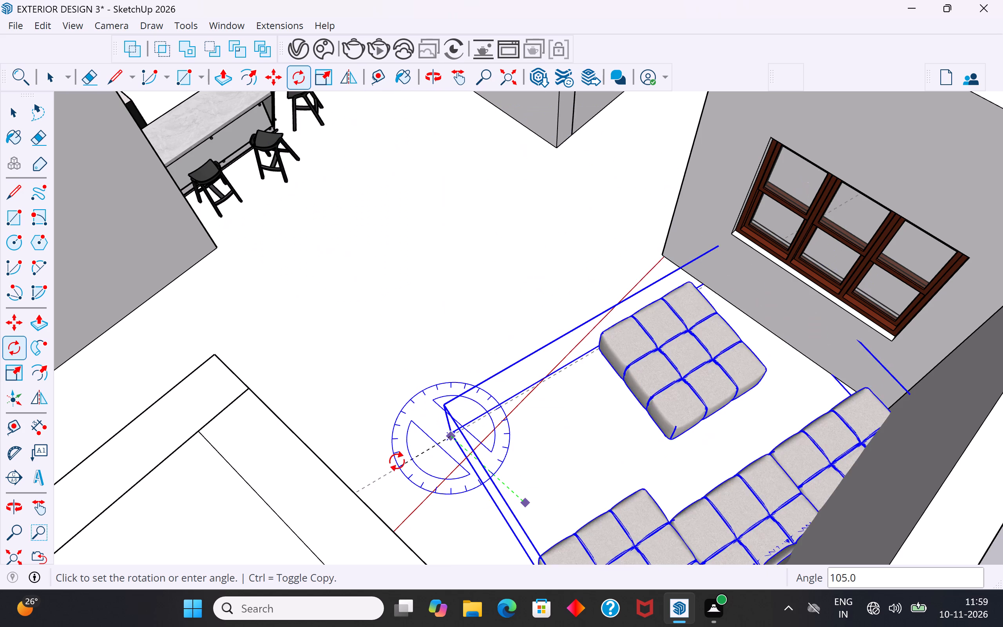
{"action": "left_click", "coordinate": [405, 483]}
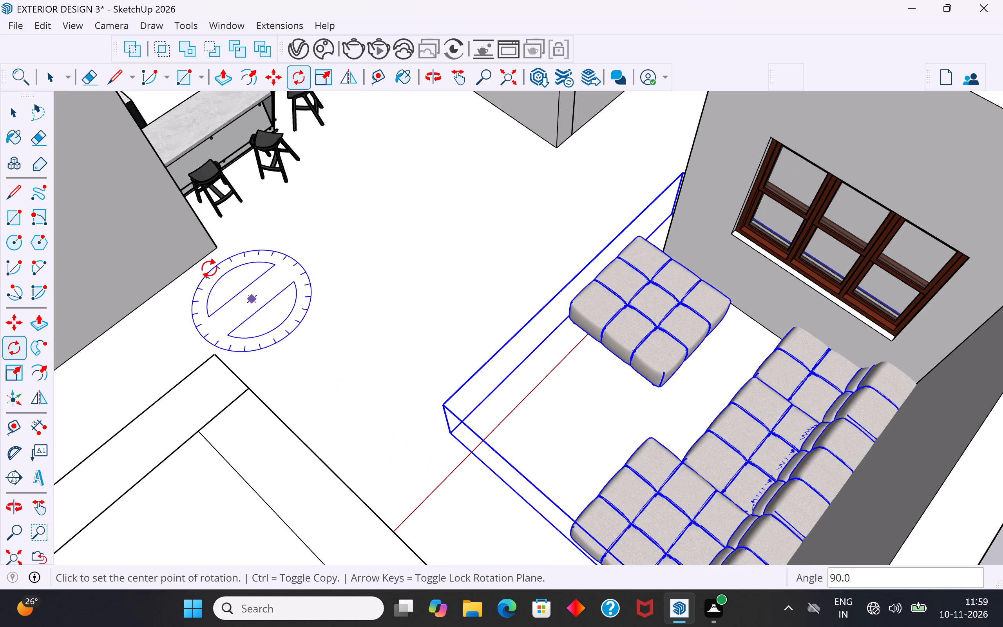
{"action": "left_click", "coordinate": [30, 133]}
{"action": "left_click", "coordinate": [13, 117]}
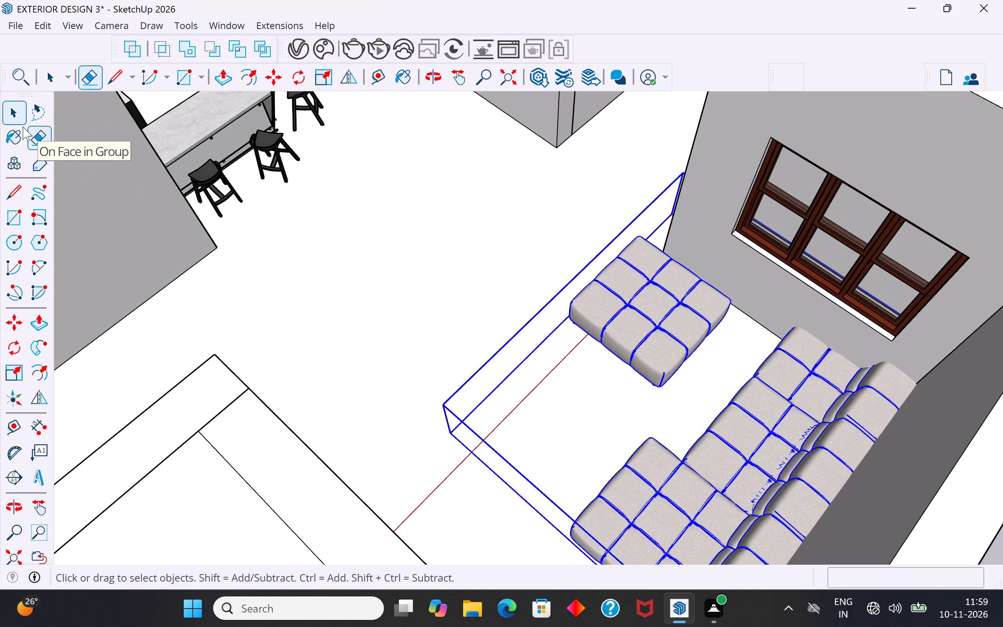
Move the sofa set about 3' 7 11/16" by its front base corner to the free end of the partition beside the room door.
{"action": "scroll", "coordinate": [479, 296], "scroll_direction": "down", "scroll_amount": 12}
{"action": "left_click", "coordinate": [666, 487]}
{"action": "middle_click_drag", "start_coordinate": [529, 361], "coordinate": [977, 325]}
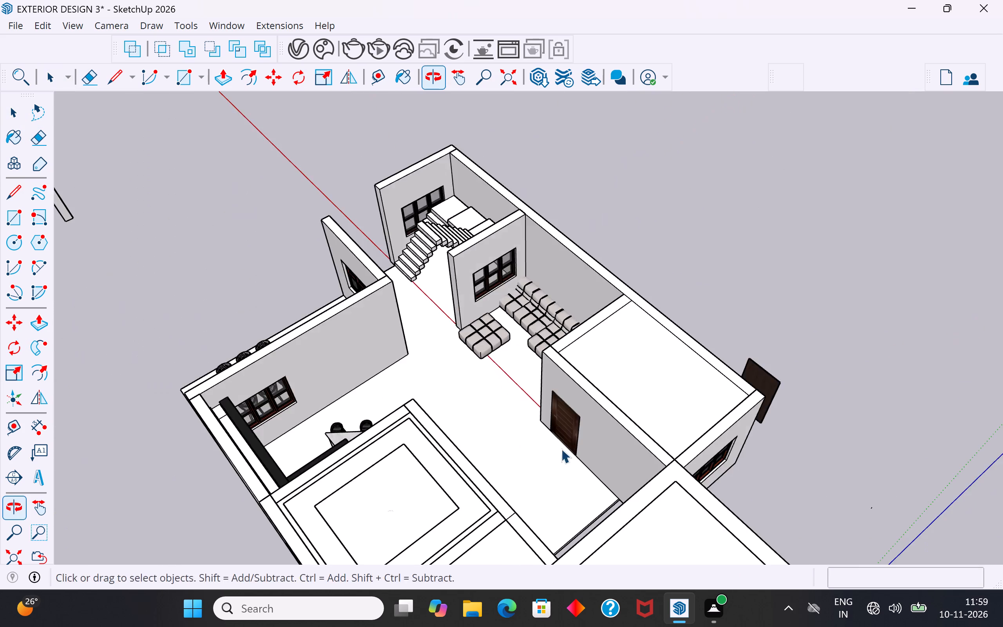
{"action": "middle_click_drag", "start_coordinate": [381, 502], "coordinate": [827, 438]}
{"action": "scroll", "coordinate": [538, 376], "scroll_direction": "up", "scroll_amount": 4}
{"action": "middle_click_drag", "start_coordinate": [565, 394], "coordinate": [489, 456]}
{"action": "left_click", "coordinate": [475, 383]}
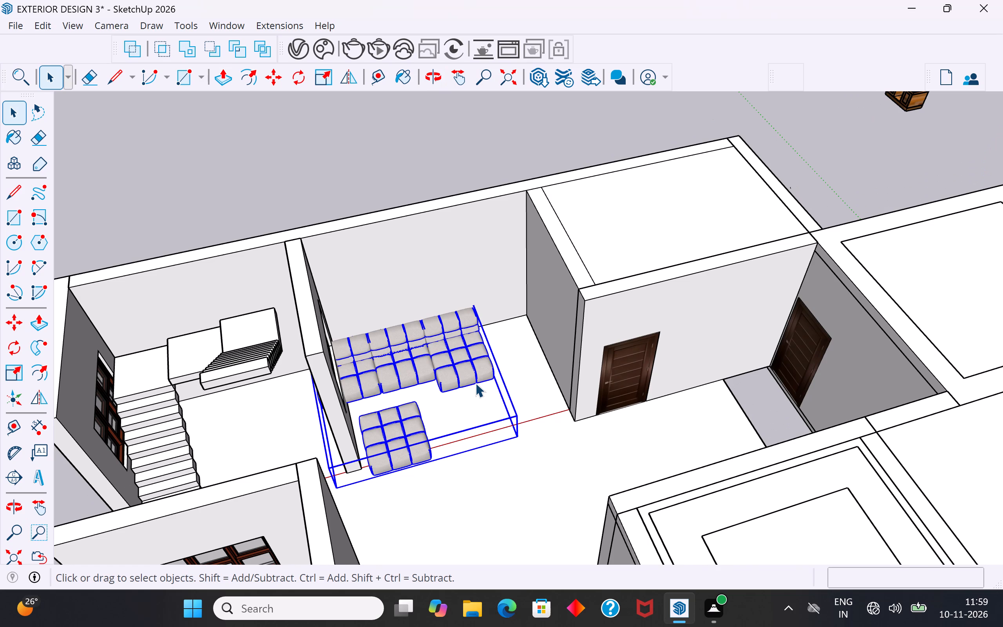
{"action": "middle_click_drag", "start_coordinate": [646, 458], "coordinate": [587, 507]}
{"action": "key", "text": "m"}
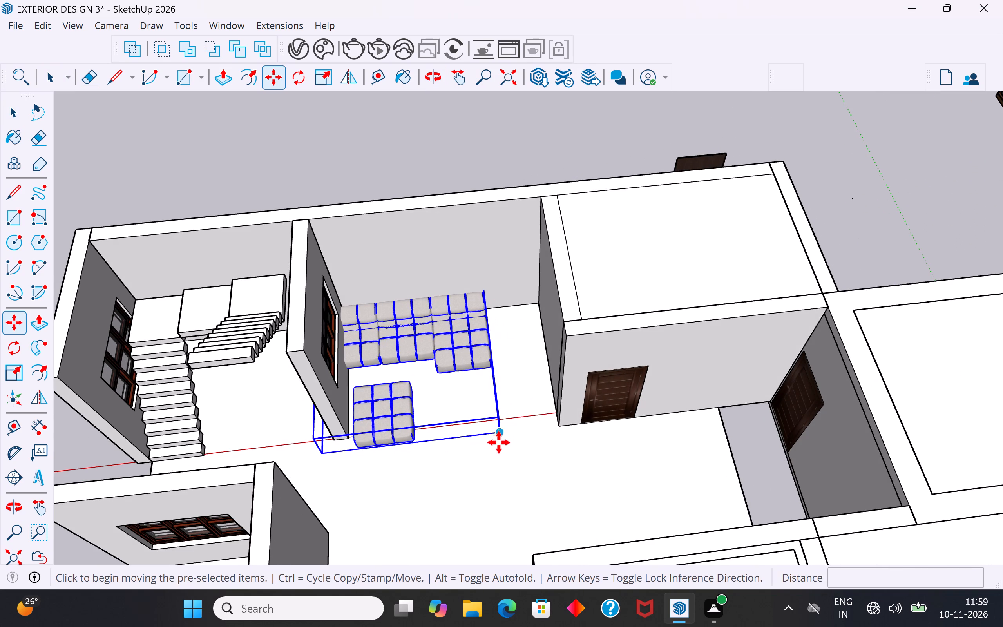
{"action": "left_click", "coordinate": [501, 435]}
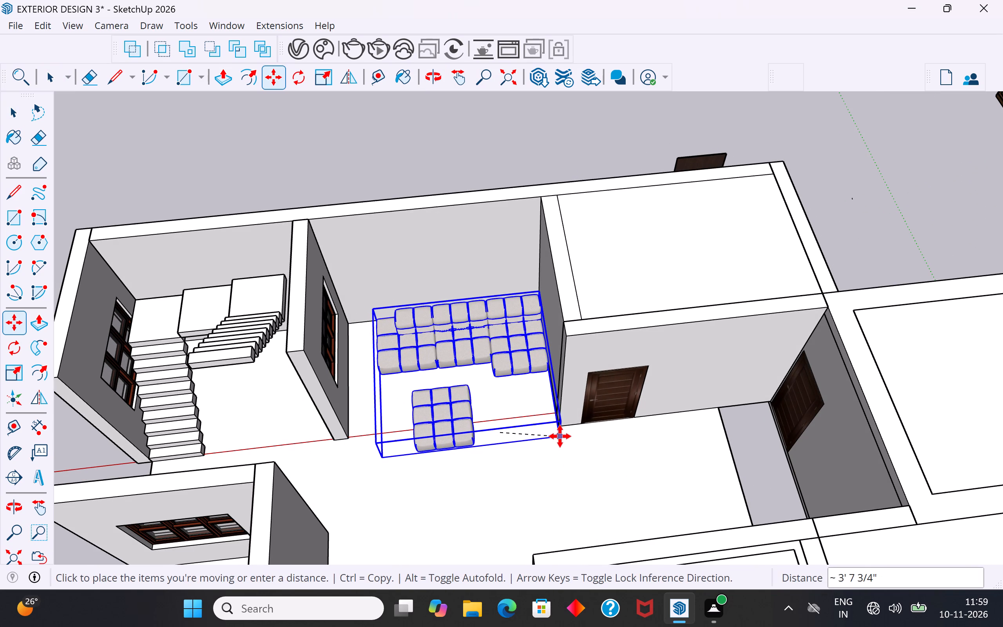
{"action": "left_click", "coordinate": [560, 435]}
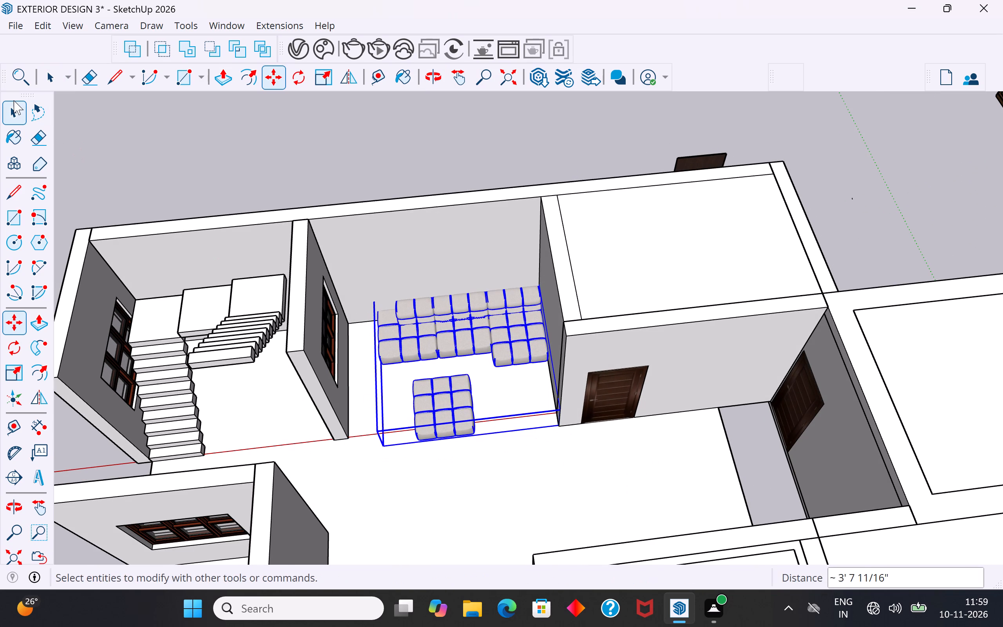
{"action": "left_click", "coordinate": [14, 100]}
{"action": "left_click", "coordinate": [232, 175]}
Nudge the sofa set slightly by its rear top corner, where the back wall meets the partition.
{"action": "scroll", "coordinate": [463, 338], "scroll_direction": "up", "scroll_amount": 6}
{"action": "left_click", "coordinate": [508, 314]}
{"action": "middle_click_drag", "start_coordinate": [541, 333], "coordinate": [547, 403]}
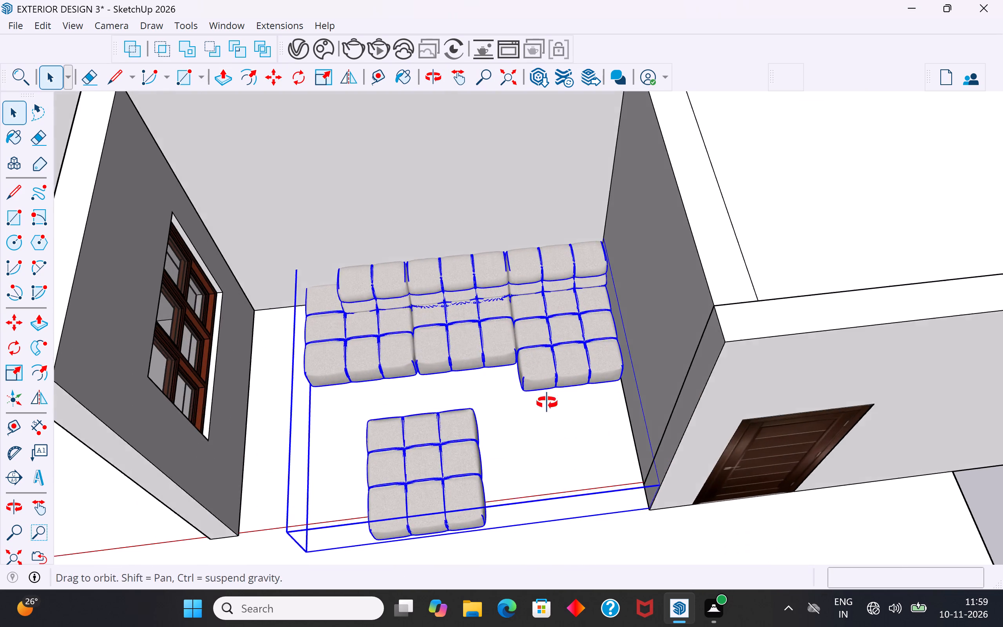
{"action": "middle_click_drag", "start_coordinate": [547, 403], "coordinate": [549, 412]}
{"action": "scroll", "coordinate": [541, 325], "scroll_direction": "up", "scroll_amount": 4}
{"action": "key", "text": "m"}
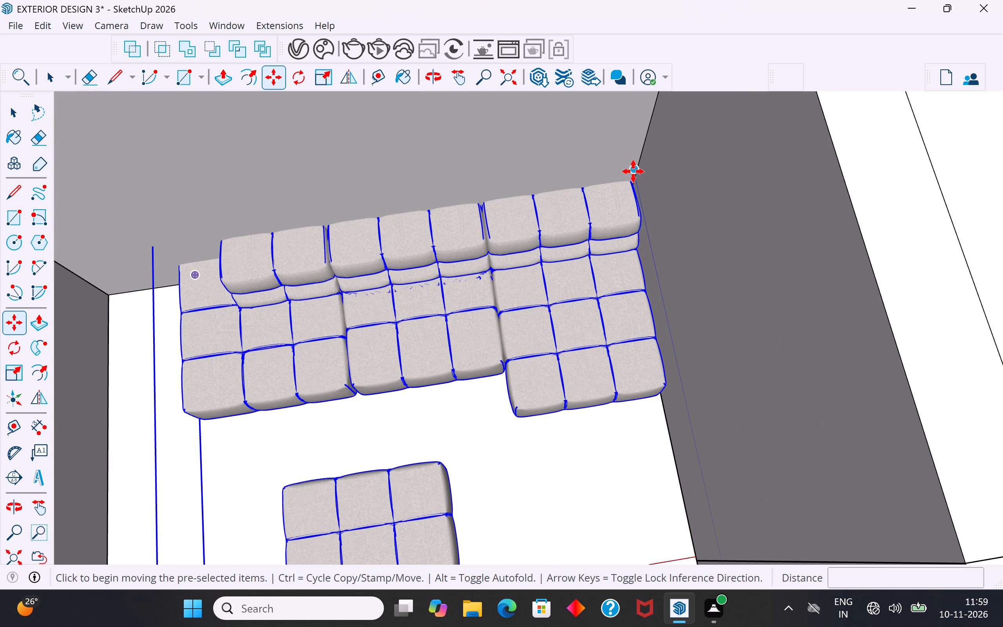
{"action": "left_click", "coordinate": [633, 171]}
{"action": "left_click", "coordinate": [633, 183]}
Move the sofa set about 3 3/16" by its front base corner onto the partition end's floor corner.
{"action": "middle_click_drag", "start_coordinate": [638, 332], "coordinate": [589, 139]}
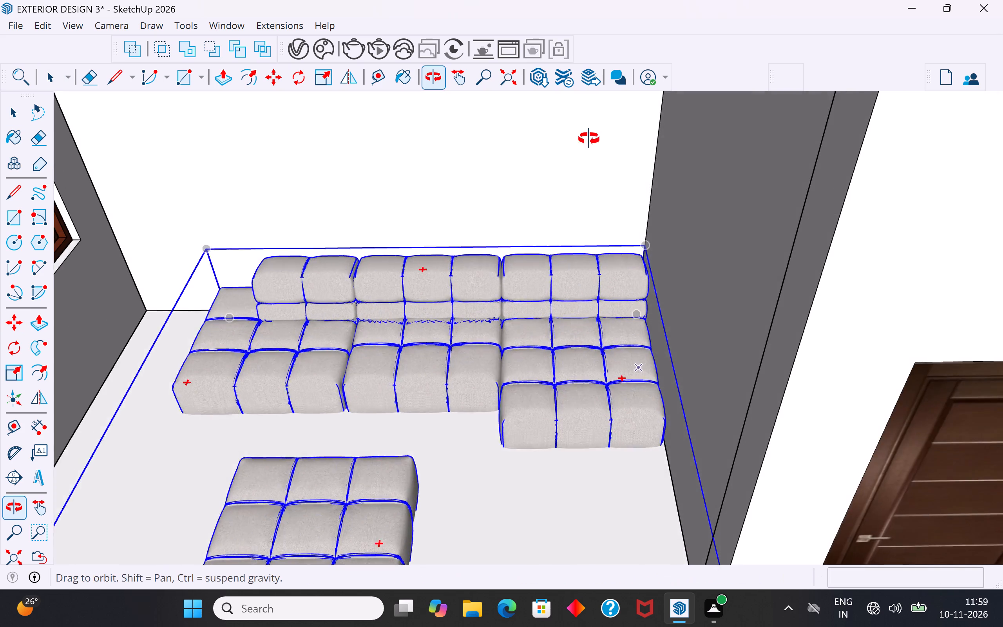
{"action": "middle_click_drag", "start_coordinate": [589, 139], "coordinate": [596, 102]}
{"action": "middle_click_drag", "start_coordinate": [623, 402], "coordinate": [626, 296]}
{"action": "scroll", "coordinate": [626, 296], "scroll_direction": "down", "scroll_amount": 5}
{"action": "middle_click_drag", "start_coordinate": [630, 311], "coordinate": [646, 322]}
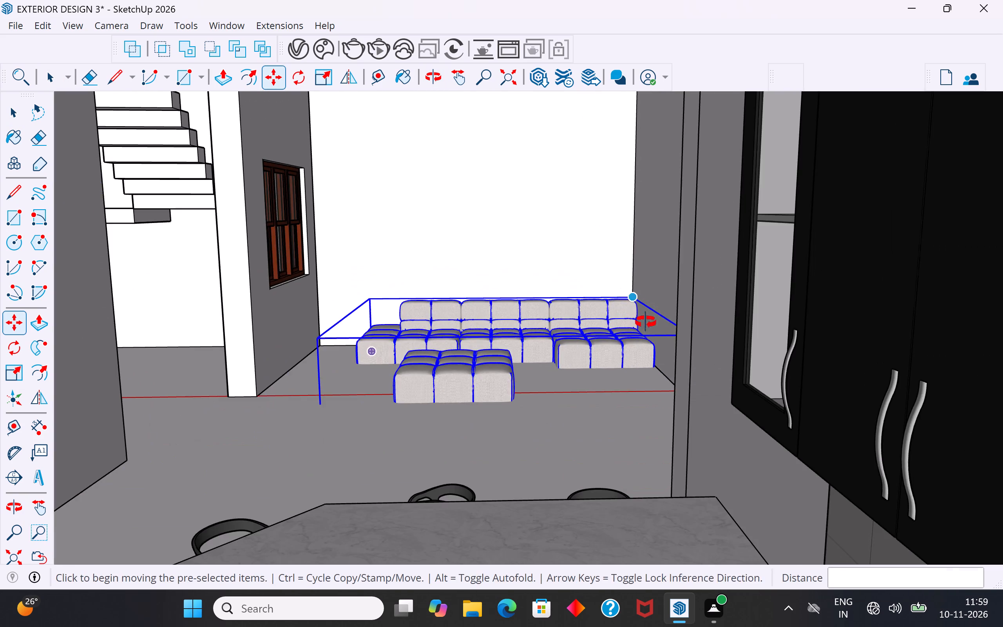
{"action": "middle_click_drag", "start_coordinate": [646, 322], "coordinate": [668, 338]}
{"action": "scroll", "coordinate": [703, 415], "scroll_direction": "up", "scroll_amount": 3}
{"action": "left_click", "coordinate": [696, 409]}
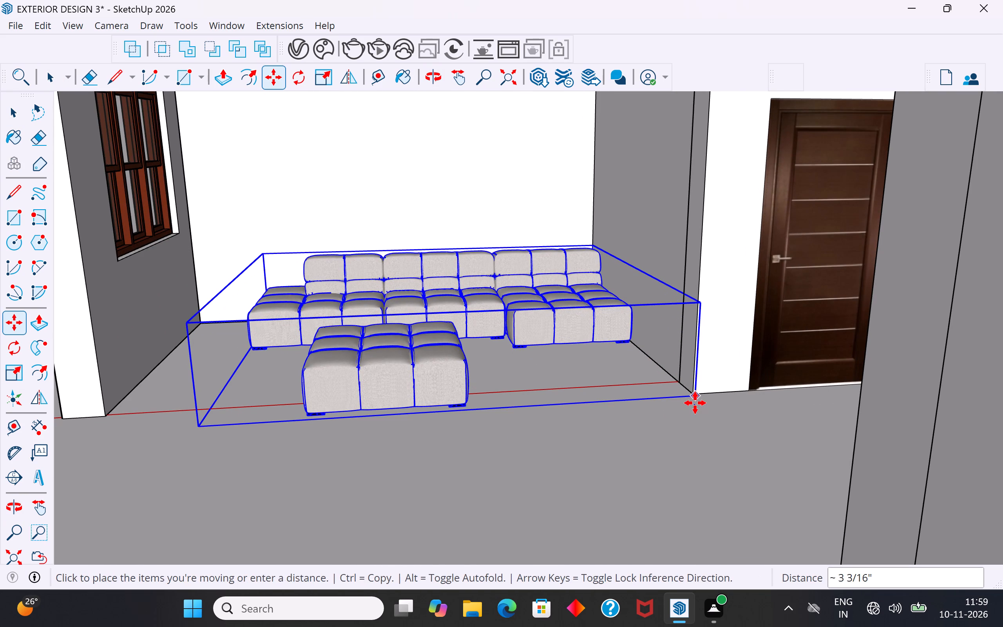
{"action": "left_click", "coordinate": [695, 403]}
{"action": "scroll", "coordinate": [639, 480], "scroll_direction": "down", "scroll_amount": 5}
{"action": "scroll", "coordinate": [597, 453], "scroll_direction": "down", "scroll_amount": 3}
{"action": "middle_click_drag", "start_coordinate": [581, 446], "coordinate": [586, 496]}
{"action": "left_click", "coordinate": [19, 113]}
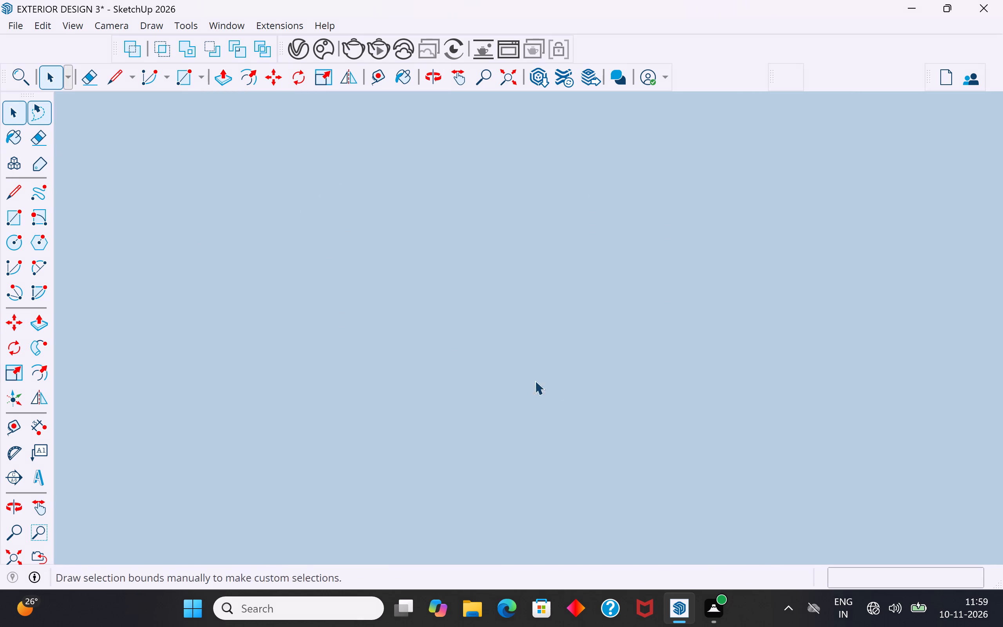
Zoom to the whole model and examine the sofa set's placement in the living room from several angles.
{"action": "left_click", "coordinate": [552, 386]}
{"action": "left_click", "coordinate": [21, 555]}
{"action": "scroll", "coordinate": [453, 418], "scroll_direction": "down", "scroll_amount": 4}
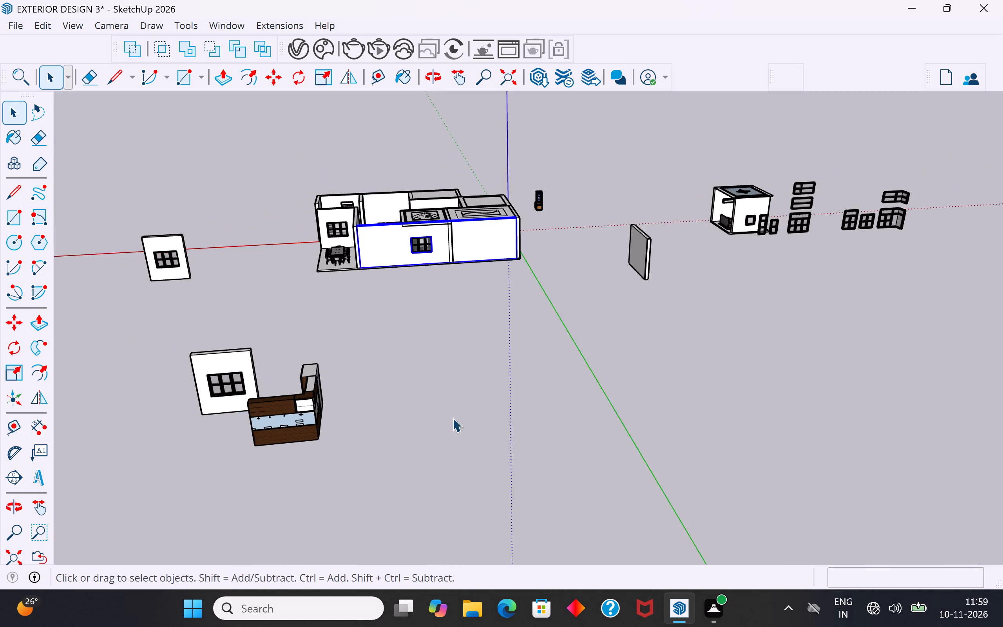
{"action": "left_click", "coordinate": [470, 262]}
{"action": "left_click", "coordinate": [491, 303]}
{"action": "middle_click_drag", "start_coordinate": [588, 275], "coordinate": [520, 348]}
{"action": "scroll", "coordinate": [470, 218], "scroll_direction": "up", "scroll_amount": 5}
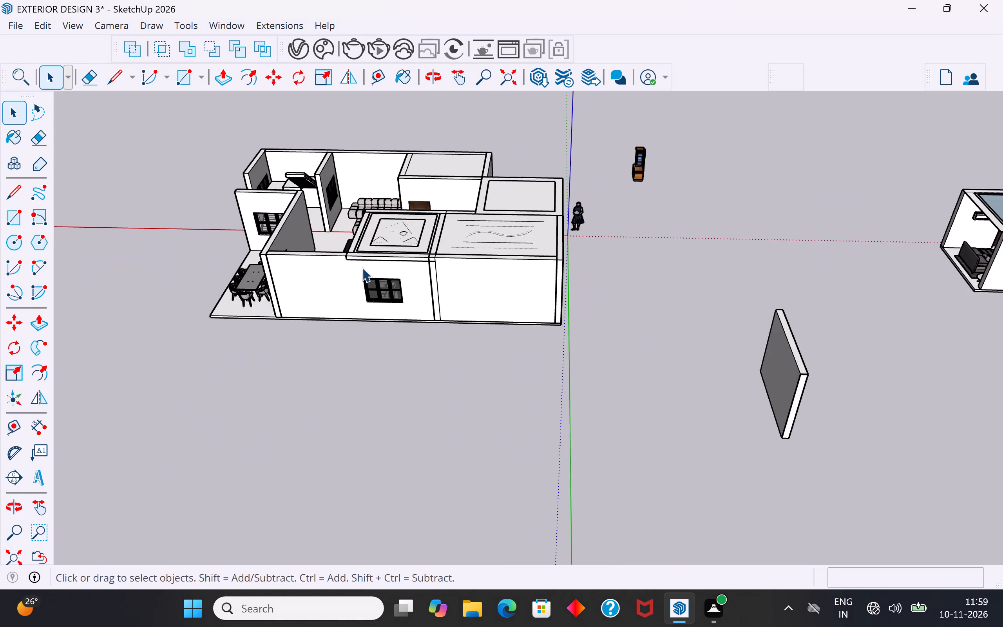
{"action": "scroll", "coordinate": [362, 268], "scroll_direction": "up", "scroll_amount": 2}
{"action": "middle_click_drag", "start_coordinate": [362, 267], "coordinate": [635, 221]}
{"action": "scroll", "coordinate": [329, 270], "scroll_direction": "up", "scroll_amount": 10}
{"action": "middle_click_drag", "start_coordinate": [369, 328], "coordinate": [319, 352]}
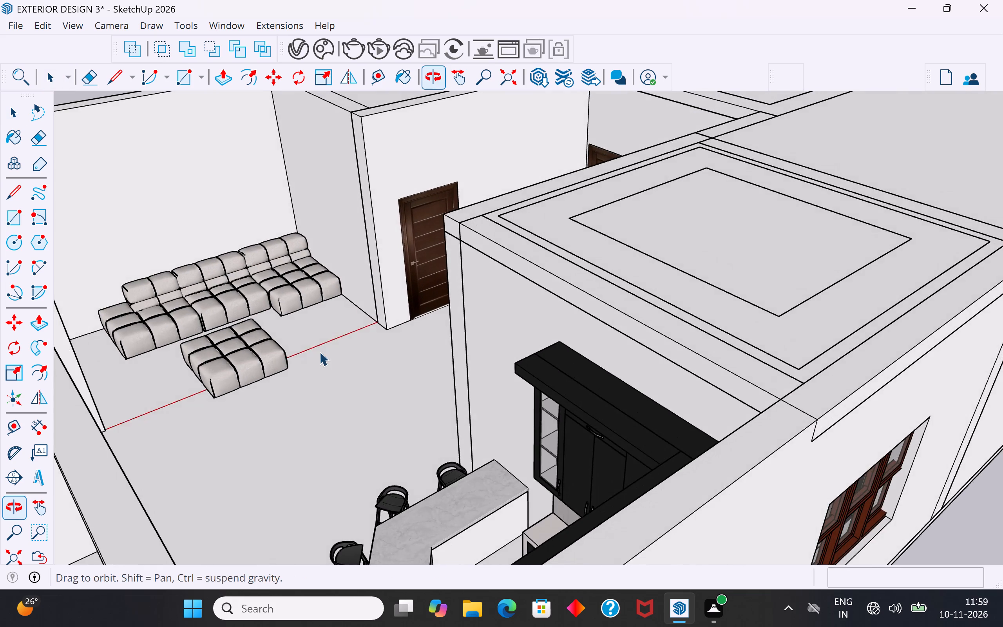
{"action": "scroll", "coordinate": [290, 351], "scroll_direction": "up", "scroll_amount": 4}
{"action": "middle_click_drag", "start_coordinate": [333, 370], "coordinate": [380, 307]}
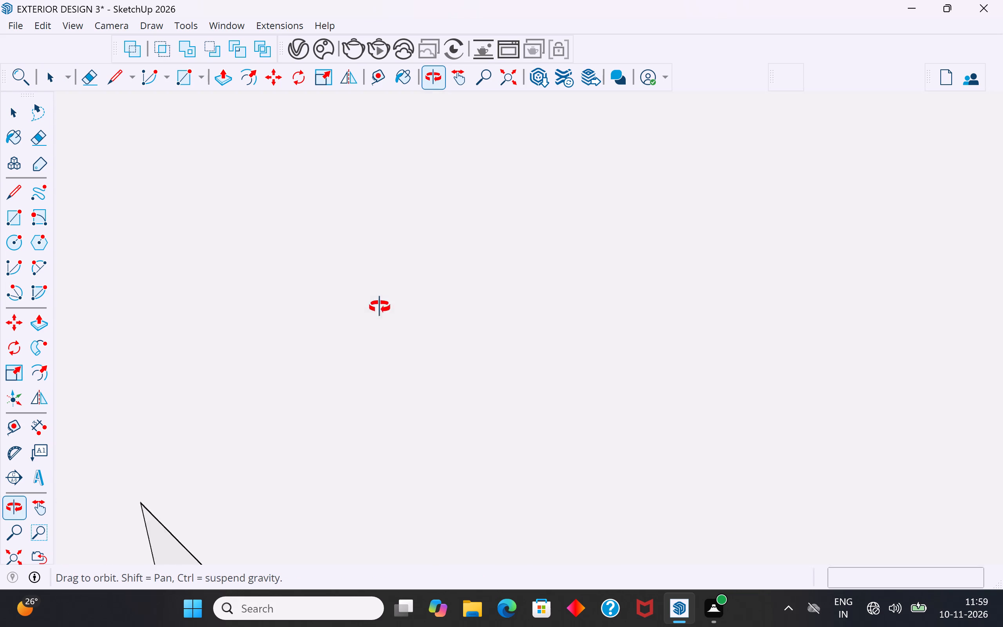
{"action": "middle_click_drag", "start_coordinate": [380, 307], "coordinate": [304, 371]}
{"action": "scroll", "coordinate": [462, 397], "scroll_direction": "down", "scroll_amount": 4}
{"action": "scroll", "coordinate": [321, 348], "scroll_direction": "down", "scroll_amount": 3}
{"action": "middle_click_drag", "start_coordinate": [389, 382], "coordinate": [353, 474]}
{"action": "scroll", "coordinate": [272, 319], "scroll_direction": "up", "scroll_amount": 3}
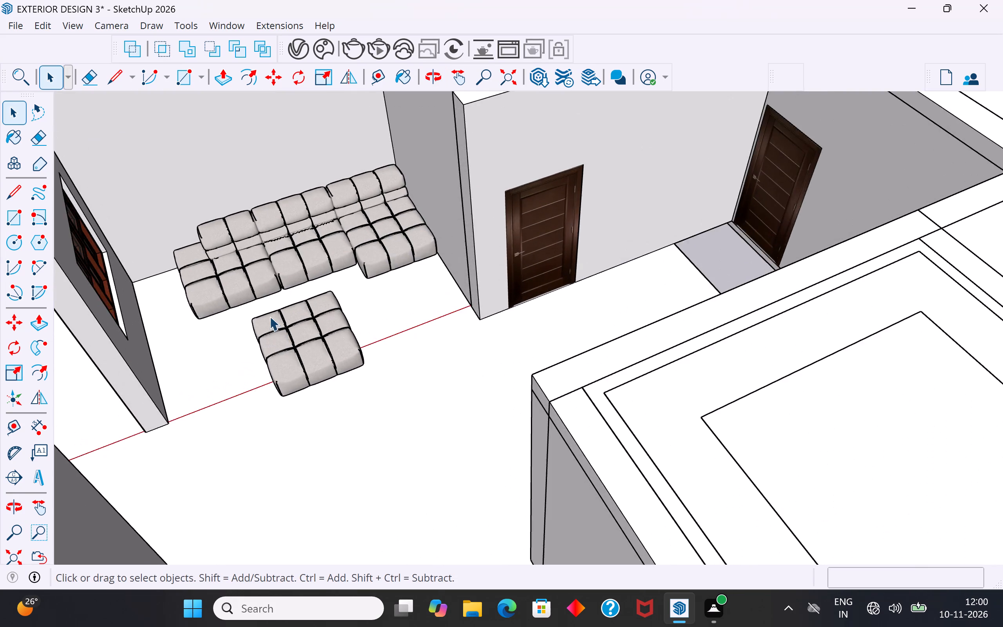
Push/Pull the free end face of the window wall between staircase and living room outward about 1' 4 3/4".
{"action": "scroll", "coordinate": [270, 316], "scroll_direction": "up", "scroll_amount": 2}
{"action": "middle_click_drag", "start_coordinate": [292, 331], "coordinate": [583, 199]}
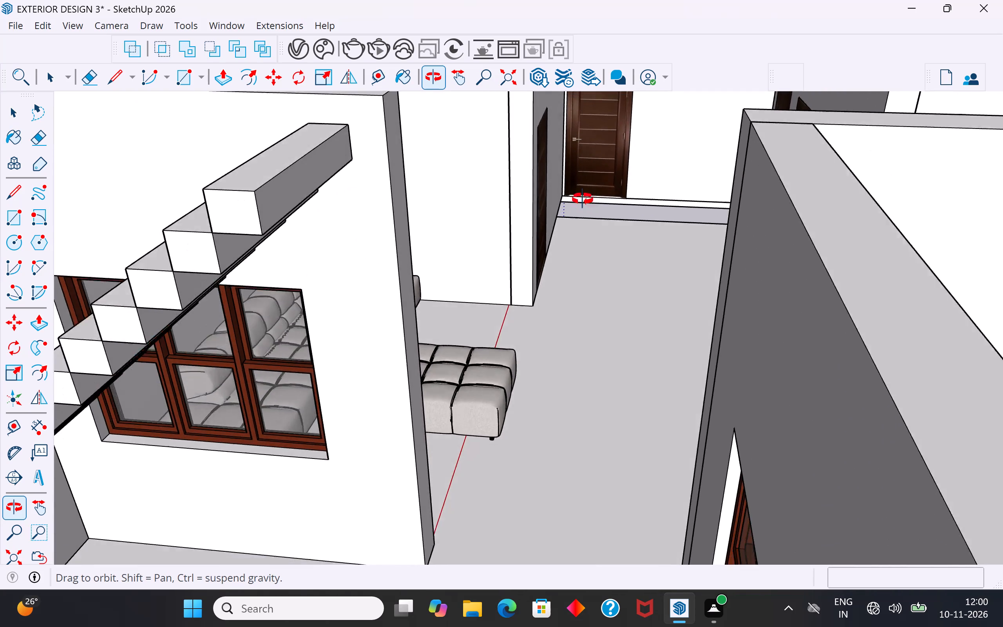
{"action": "middle_click_drag", "start_coordinate": [583, 199], "coordinate": [577, 209]}
{"action": "scroll", "coordinate": [501, 368], "scroll_direction": "down", "scroll_amount": 4}
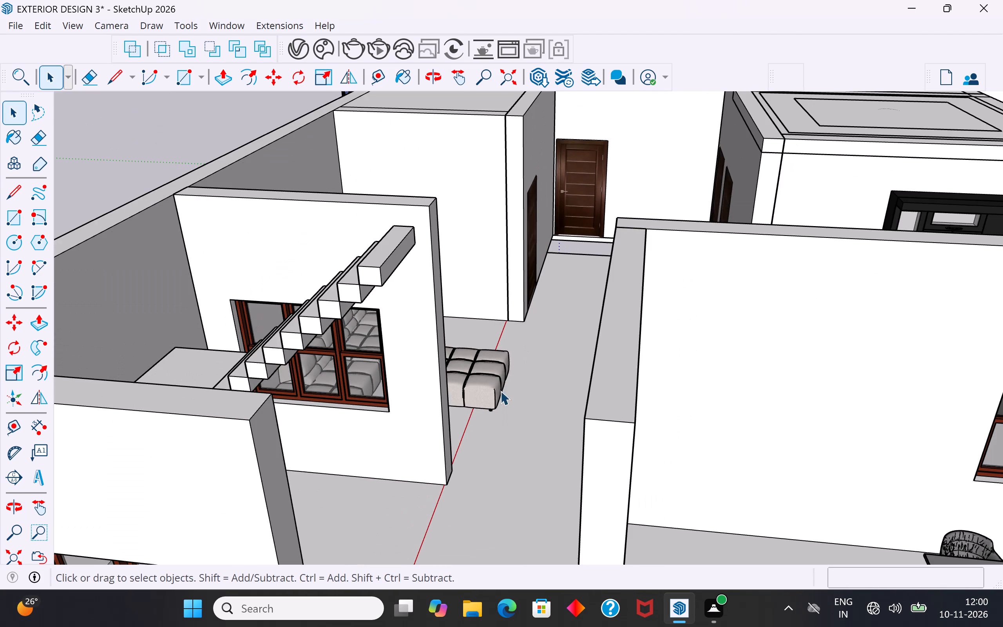
{"action": "middle_click_drag", "start_coordinate": [500, 391], "coordinate": [514, 374]}
{"action": "scroll", "coordinate": [467, 457], "scroll_direction": "up", "scroll_amount": 5}
{"action": "left_click", "coordinate": [466, 453]}
{"action": "triple_click", "coordinate": [464, 451]}
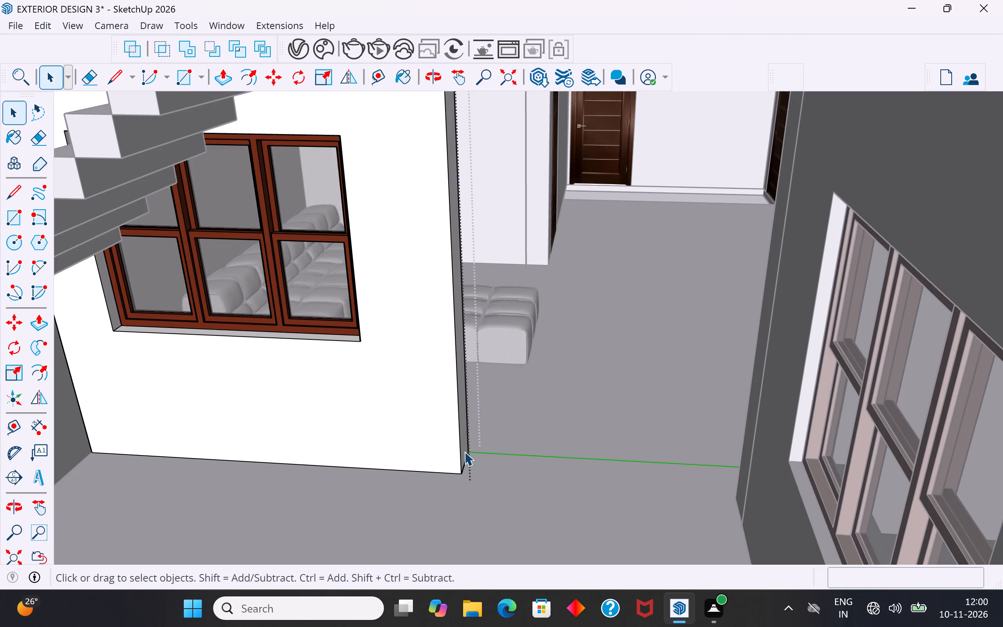
{"action": "left_click", "coordinate": [464, 440]}
{"action": "middle_click_drag", "start_coordinate": [500, 449], "coordinate": [425, 520]}
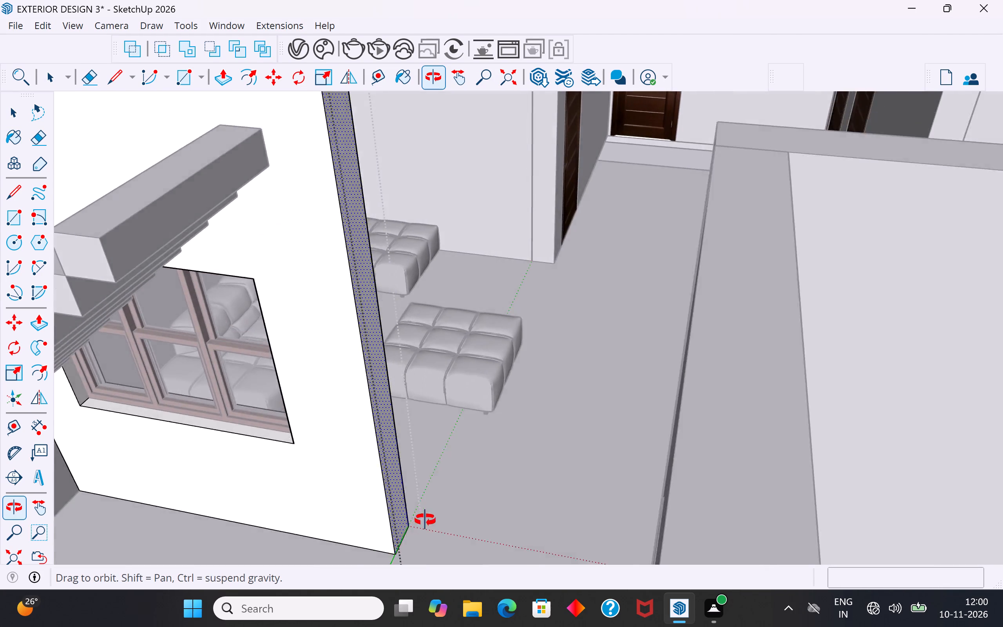
{"action": "middle_click_drag", "start_coordinate": [425, 520], "coordinate": [402, 536]}
{"action": "scroll", "coordinate": [486, 486], "scroll_direction": "down", "scroll_amount": 10}
{"action": "middle_click_drag", "start_coordinate": [498, 432], "coordinate": [542, 404]}
{"action": "middle_click_drag", "start_coordinate": [574, 323], "coordinate": [572, 379]}
{"action": "scroll", "coordinate": [572, 379], "scroll_direction": "up", "scroll_amount": 1}
{"action": "scroll", "coordinate": [632, 280], "scroll_direction": "down", "scroll_amount": 5}
{"action": "middle_click_drag", "start_coordinate": [624, 364], "coordinate": [572, 390]}
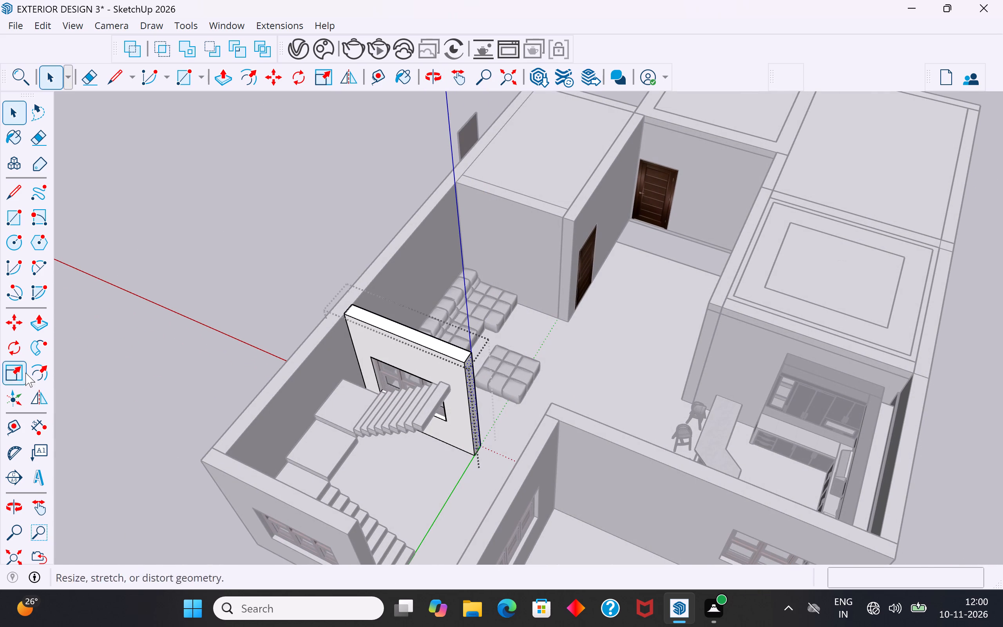
{"action": "left_click", "coordinate": [46, 322]}
{"action": "scroll", "coordinate": [465, 446], "scroll_direction": "up", "scroll_amount": 6}
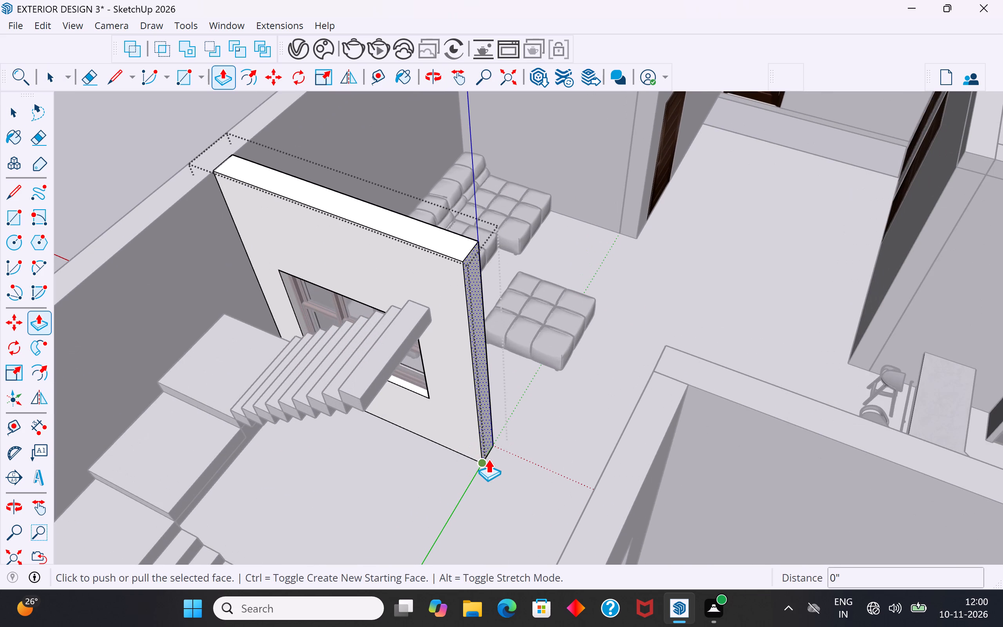
{"action": "left_click", "coordinate": [488, 459]}
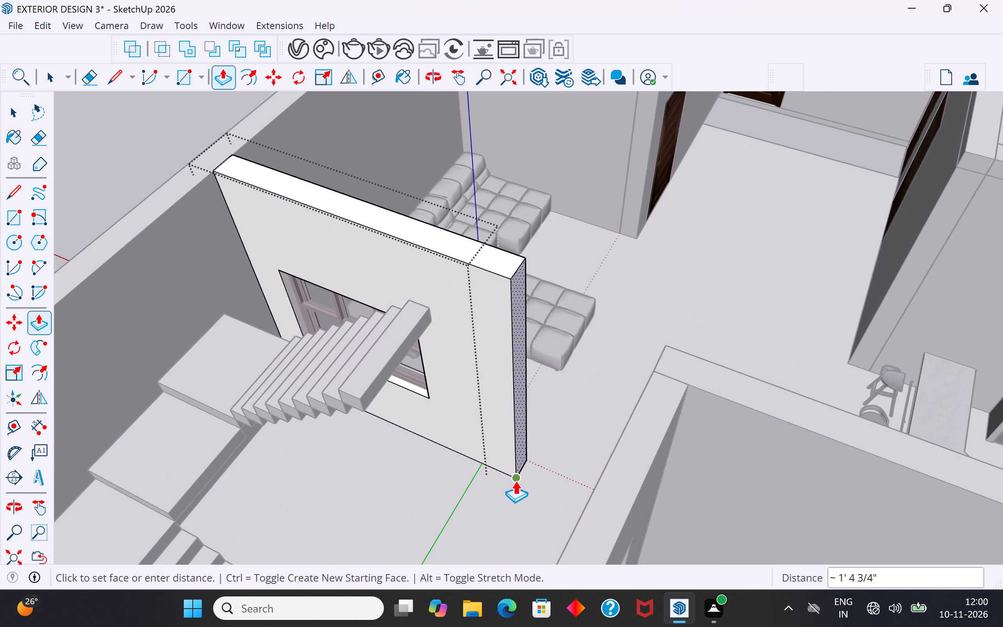
{"action": "left_click", "coordinate": [515, 480]}
{"action": "left_click", "coordinate": [11, 117]}
{"action": "left_click", "coordinate": [125, 147]}
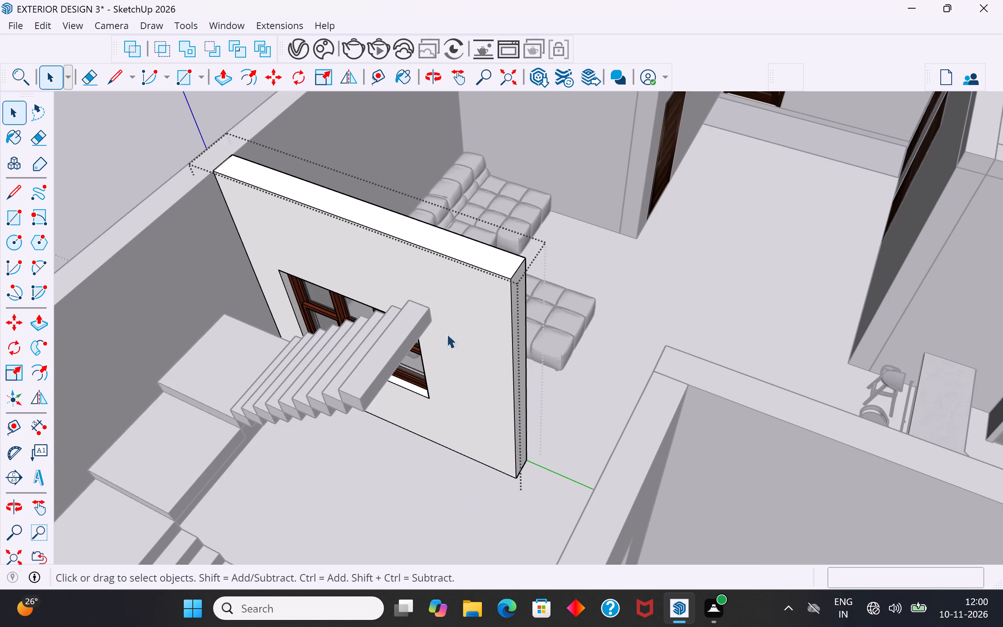
Examine the window wall's length relative to the sofa set and staircase from several angles.
{"action": "scroll", "coordinate": [511, 346], "scroll_direction": "down", "scroll_amount": 5}
{"action": "middle_click_drag", "start_coordinate": [562, 381], "coordinate": [643, 252]}
{"action": "scroll", "coordinate": [556, 417], "scroll_direction": "up", "scroll_amount": 1}
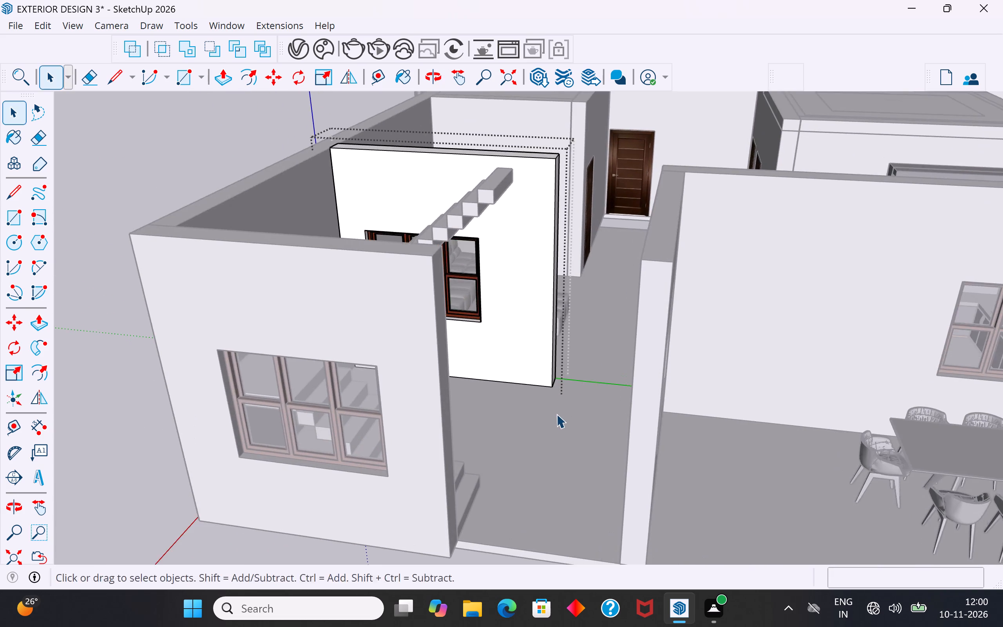
{"action": "middle_click_drag", "start_coordinate": [564, 408], "coordinate": [621, 352]}
{"action": "middle_click_drag", "start_coordinate": [693, 299], "coordinate": [555, 544]}
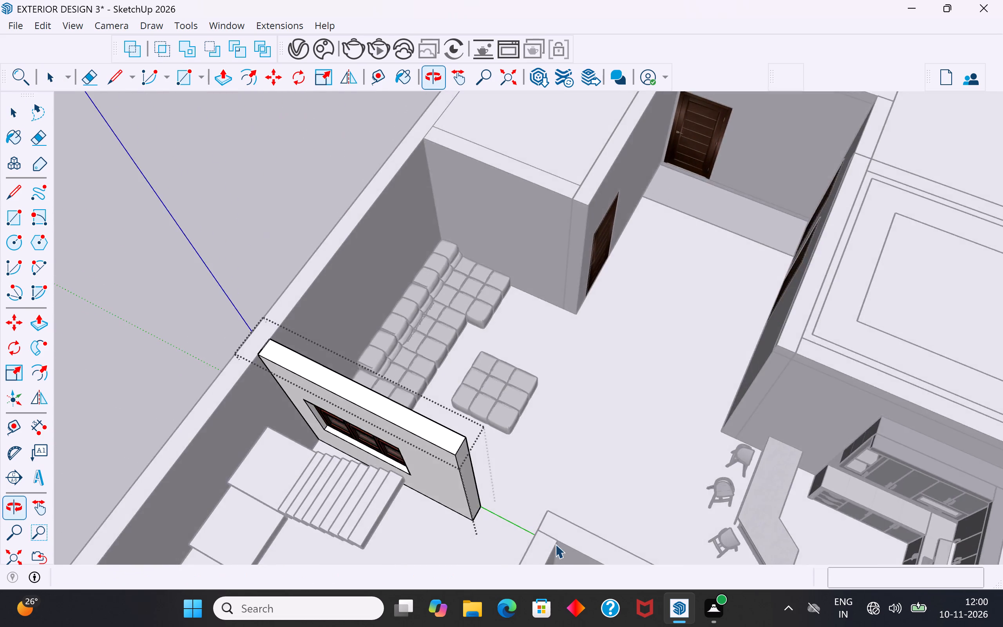
{"action": "scroll", "coordinate": [467, 511], "scroll_direction": "up", "scroll_amount": 7}
{"action": "scroll", "coordinate": [530, 439], "scroll_direction": "down", "scroll_amount": 6}
{"action": "middle_click_drag", "start_coordinate": [770, 470], "coordinate": [254, 387]}
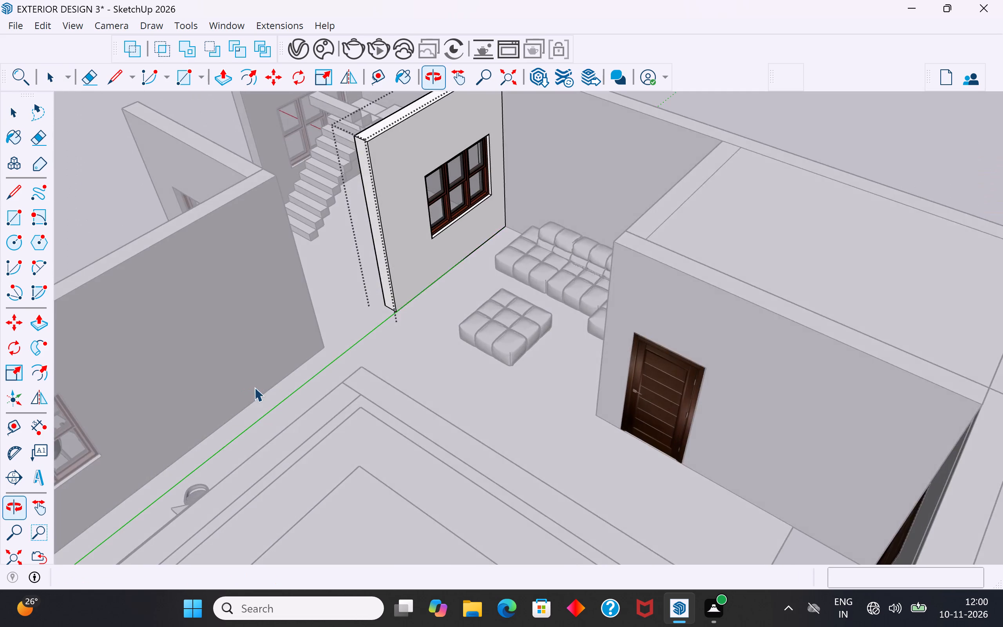
{"action": "scroll", "coordinate": [273, 453], "scroll_direction": "down", "scroll_amount": 6}
{"action": "middle_click_drag", "start_coordinate": [513, 262], "coordinate": [461, 265]}
{"action": "left_click", "coordinate": [580, 155]}
Push/Pull the window wall's free end face outward about another 9 3/8".
{"action": "scroll", "coordinate": [348, 282], "scroll_direction": "up", "scroll_amount": 10}
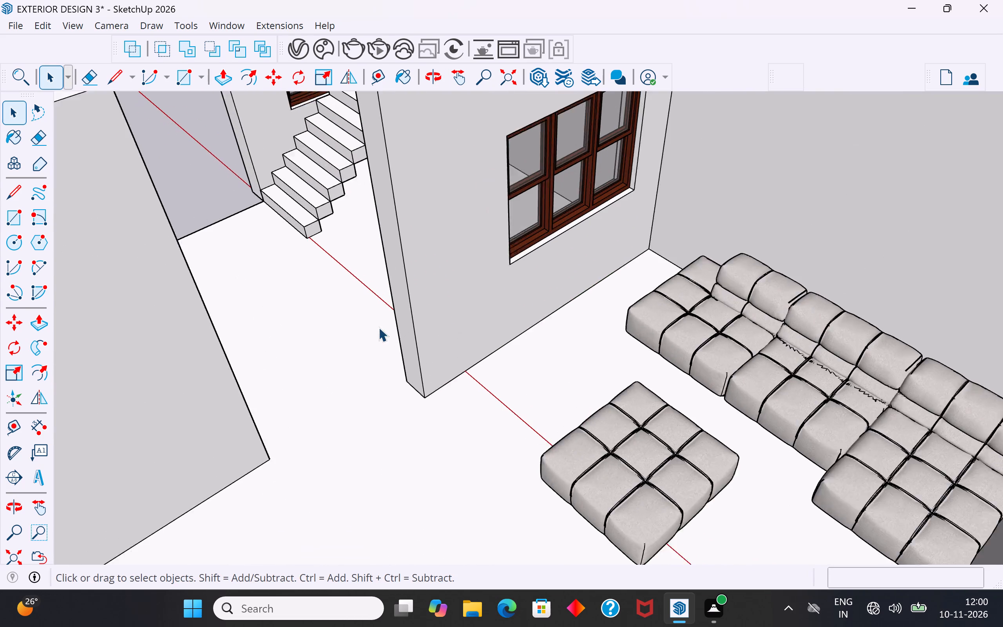
{"action": "triple_click", "coordinate": [415, 362]}
{"action": "left_click", "coordinate": [415, 362]}
{"action": "double_click", "coordinate": [410, 353]}
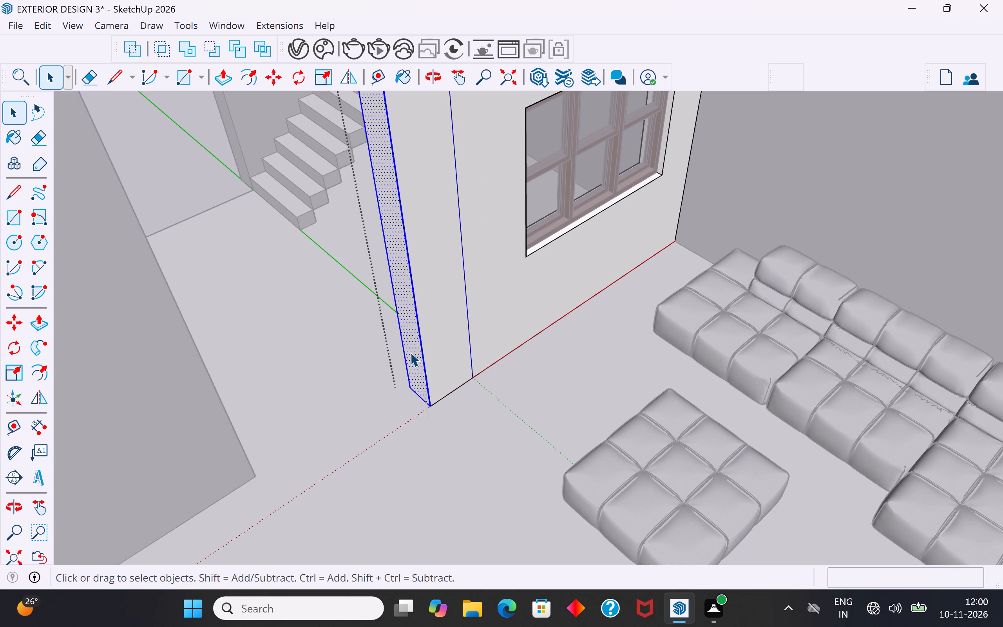
{"action": "left_click", "coordinate": [410, 352]}
{"action": "left_click", "coordinate": [411, 341]}
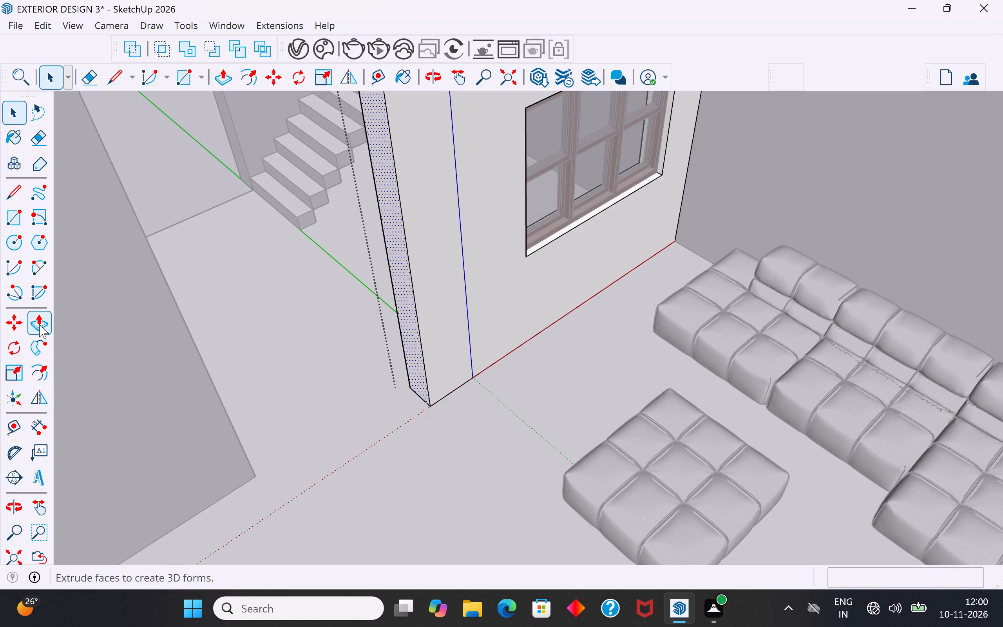
{"action": "left_click", "coordinate": [39, 323]}
{"action": "left_click", "coordinate": [431, 403]}
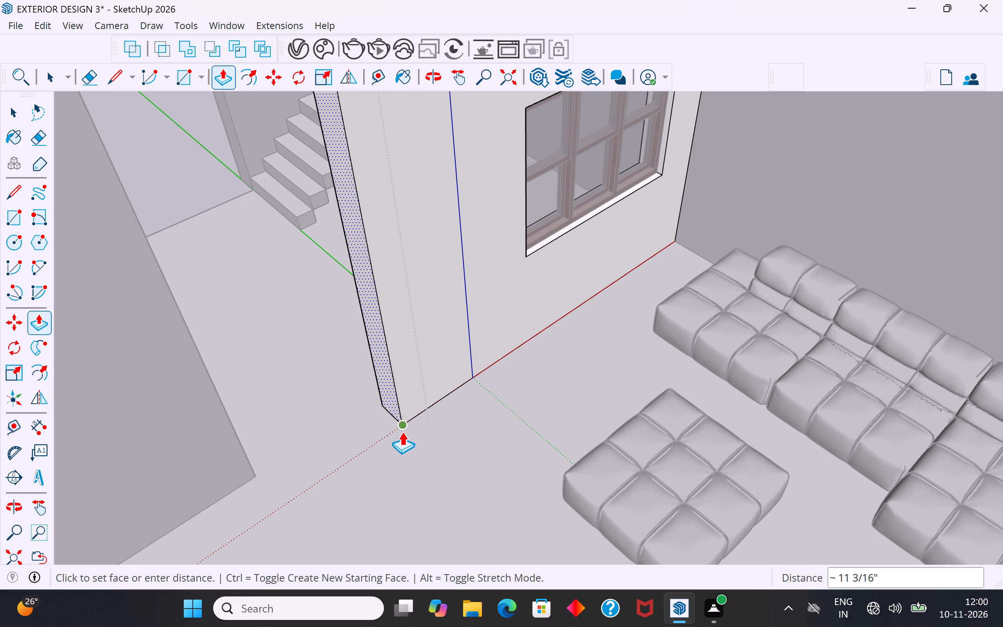
{"action": "left_click", "coordinate": [407, 426]}
{"action": "scroll", "coordinate": [485, 448], "scroll_direction": "down", "scroll_amount": 4}
{"action": "middle_click_drag", "start_coordinate": [485, 448], "coordinate": [581, 432]}
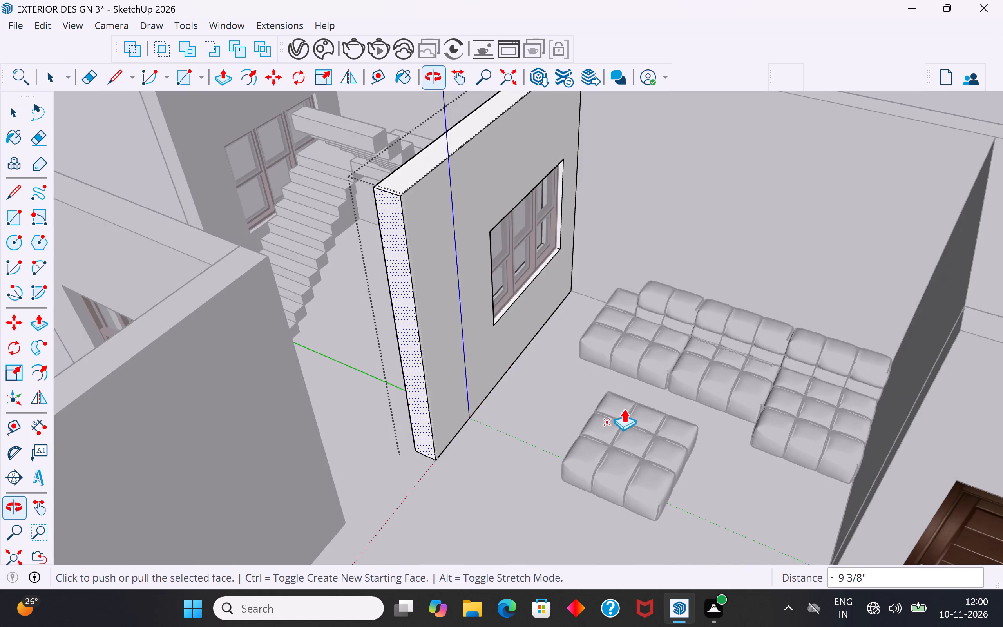
{"action": "scroll", "coordinate": [627, 408], "scroll_direction": "down", "scroll_amount": 11}
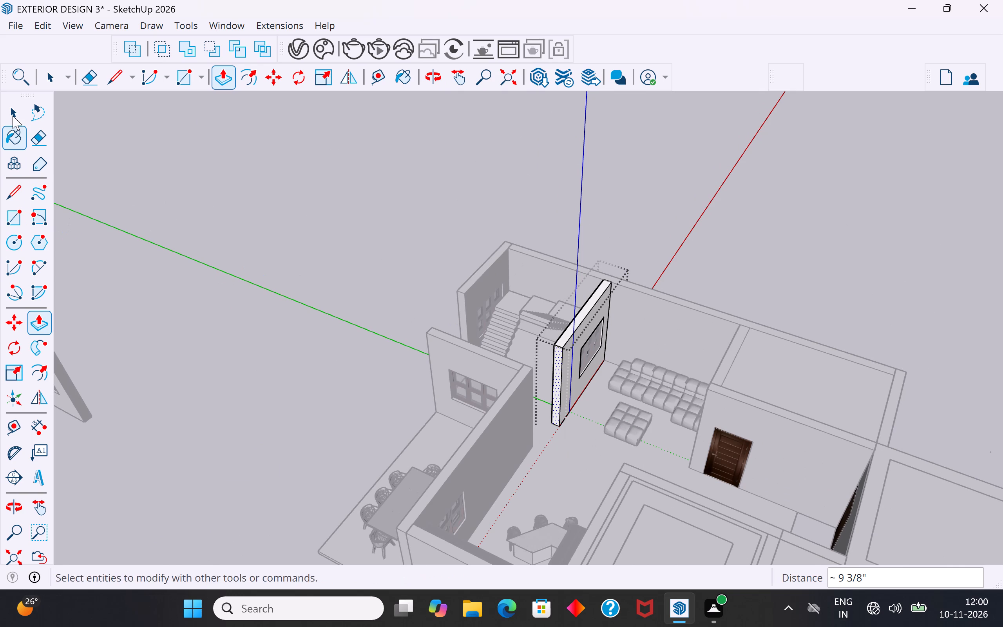
{"action": "left_click", "coordinate": [13, 116]}
{"action": "left_click", "coordinate": [272, 301]}
Examine the window walls around the staircase and living room from several angles.
{"action": "middle_click_drag", "start_coordinate": [418, 411], "coordinate": [551, 375]}
{"action": "left_click", "coordinate": [340, 479]}
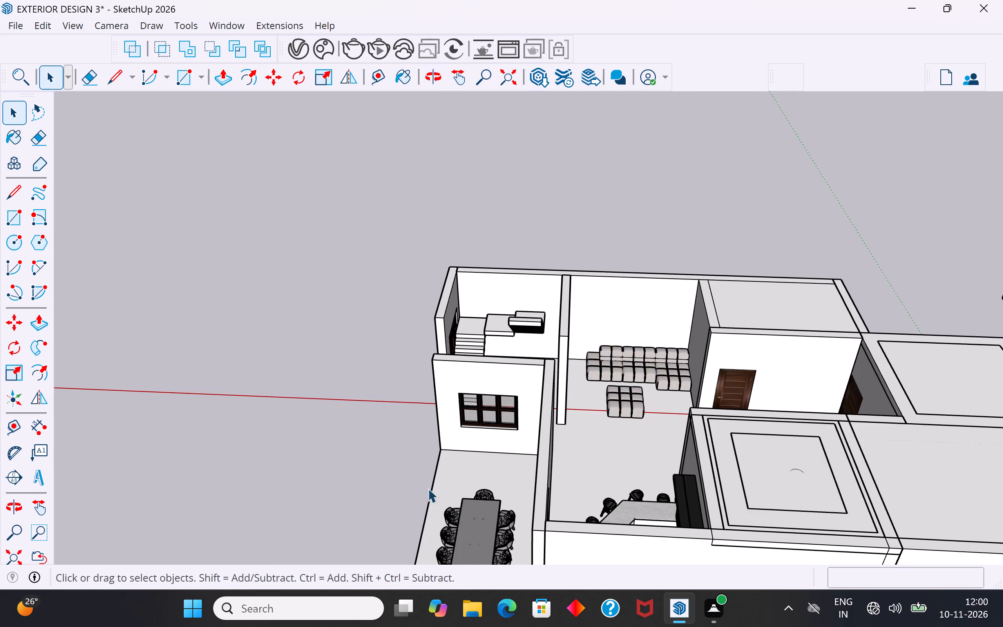
{"action": "scroll", "coordinate": [554, 471], "scroll_direction": "down", "scroll_amount": 5}
{"action": "middle_click_drag", "start_coordinate": [571, 480], "coordinate": [420, 625]}
{"action": "middle_click_drag", "start_coordinate": [545, 480], "coordinate": [322, 485]}
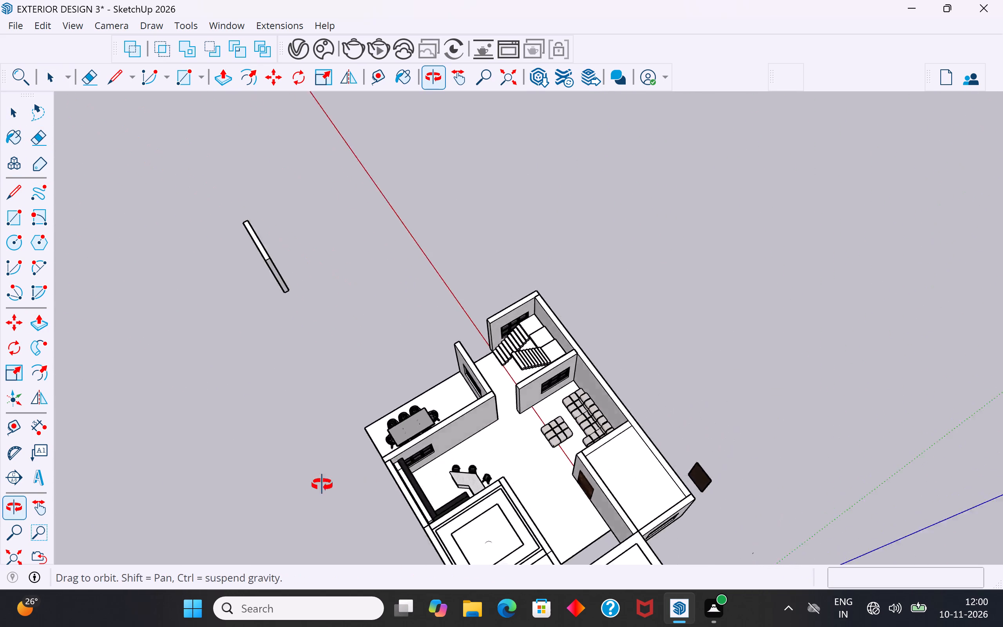
{"action": "middle_click_drag", "start_coordinate": [322, 485], "coordinate": [234, 476]}
{"action": "middle_click_drag", "start_coordinate": [521, 400], "coordinate": [481, 416]}
{"action": "middle_click_drag", "start_coordinate": [554, 377], "coordinate": [549, 377]}
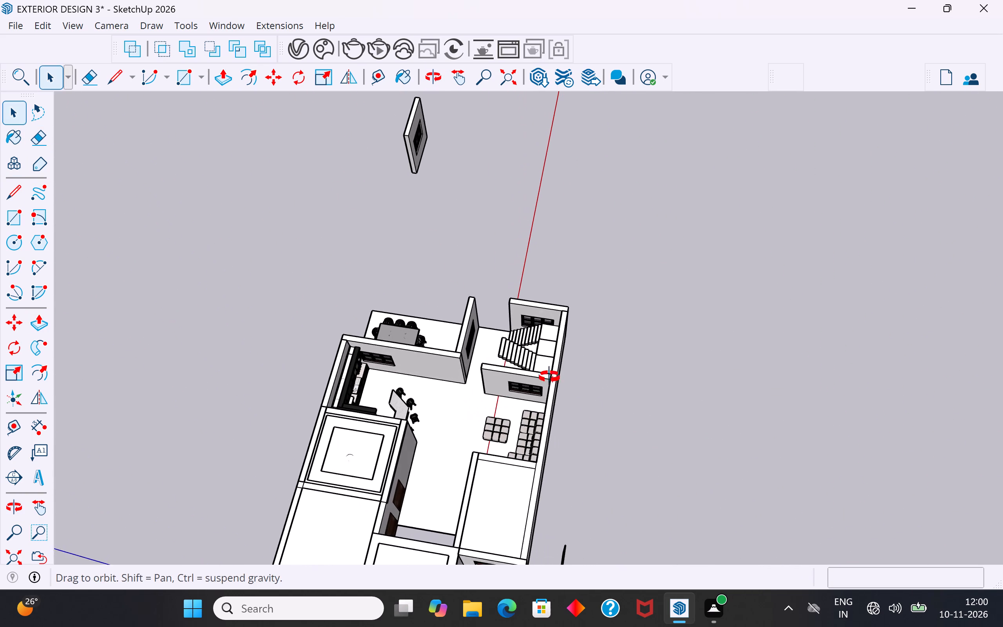
{"action": "middle_click_drag", "start_coordinate": [549, 377], "coordinate": [339, 345]}
{"action": "middle_click_drag", "start_coordinate": [619, 381], "coordinate": [523, 401]}
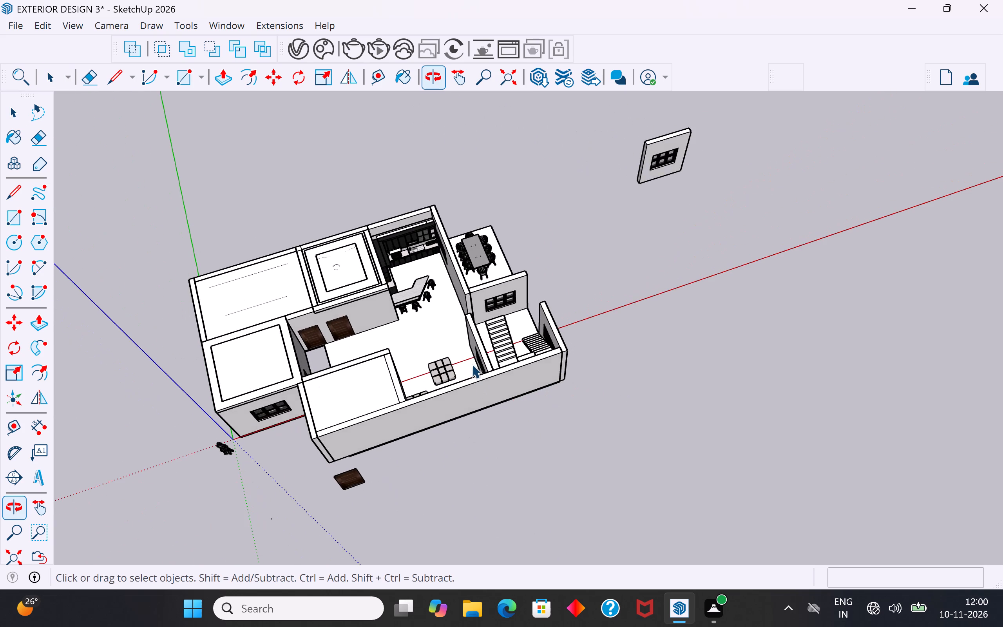
{"action": "scroll", "coordinate": [471, 361], "scroll_direction": "up", "scroll_amount": 3}
{"action": "middle_click_drag", "start_coordinate": [491, 366], "coordinate": [532, 392]}
{"action": "middle_click_drag", "start_coordinate": [453, 398], "coordinate": [573, 415]}
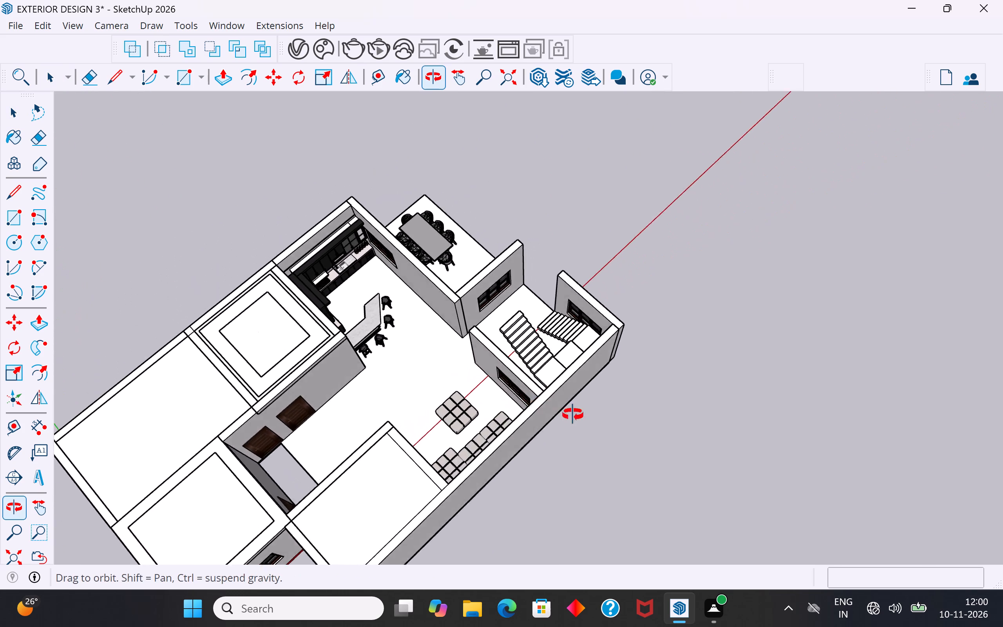
{"action": "middle_click_drag", "start_coordinate": [573, 415], "coordinate": [607, 410]}
Move the window wall at the staircase's outer end outward by about 8 5/8".
{"action": "middle_click_drag", "start_coordinate": [611, 400], "coordinate": [220, 361]}
{"action": "middle_click_drag", "start_coordinate": [603, 444], "coordinate": [440, 419]}
{"action": "scroll", "coordinate": [473, 413], "scroll_direction": "up", "scroll_amount": 3}
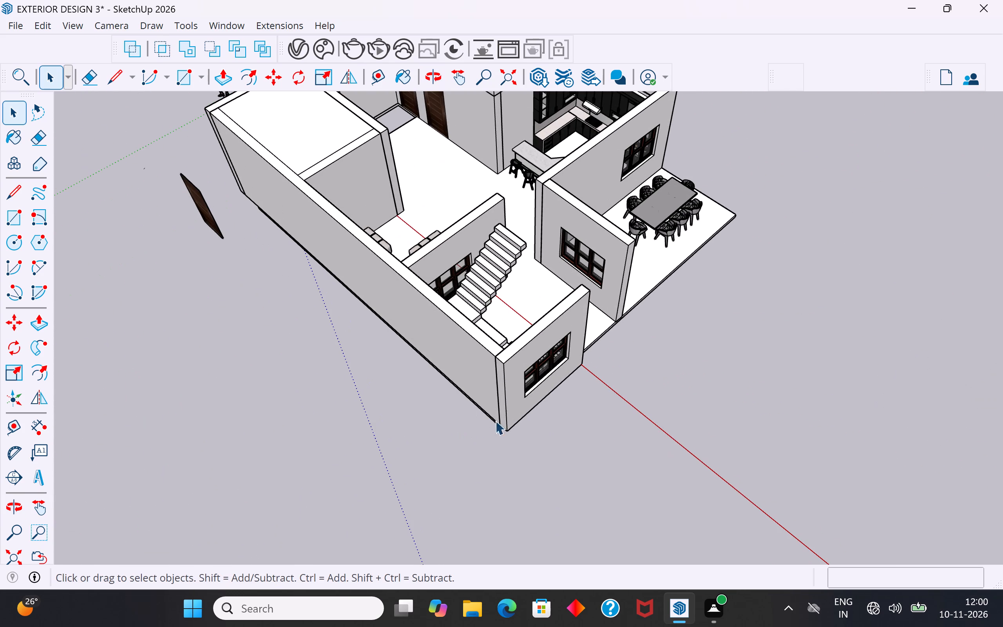
{"action": "left_click", "coordinate": [509, 424]}
{"action": "key", "text": "m"}
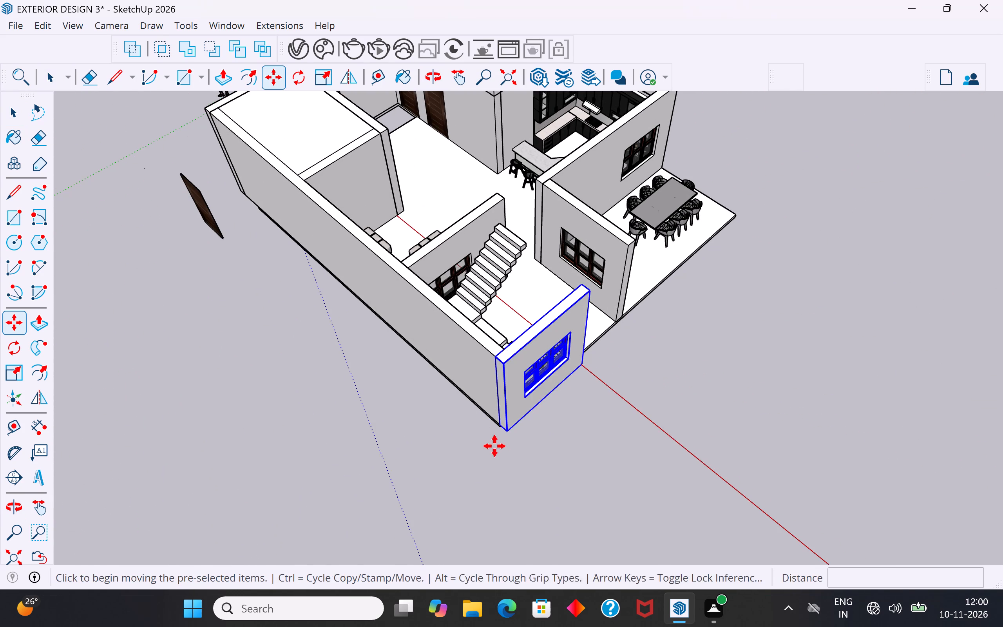
{"action": "scroll", "coordinate": [493, 438], "scroll_direction": "up", "scroll_amount": 4}
{"action": "left_click", "coordinate": [499, 426]}
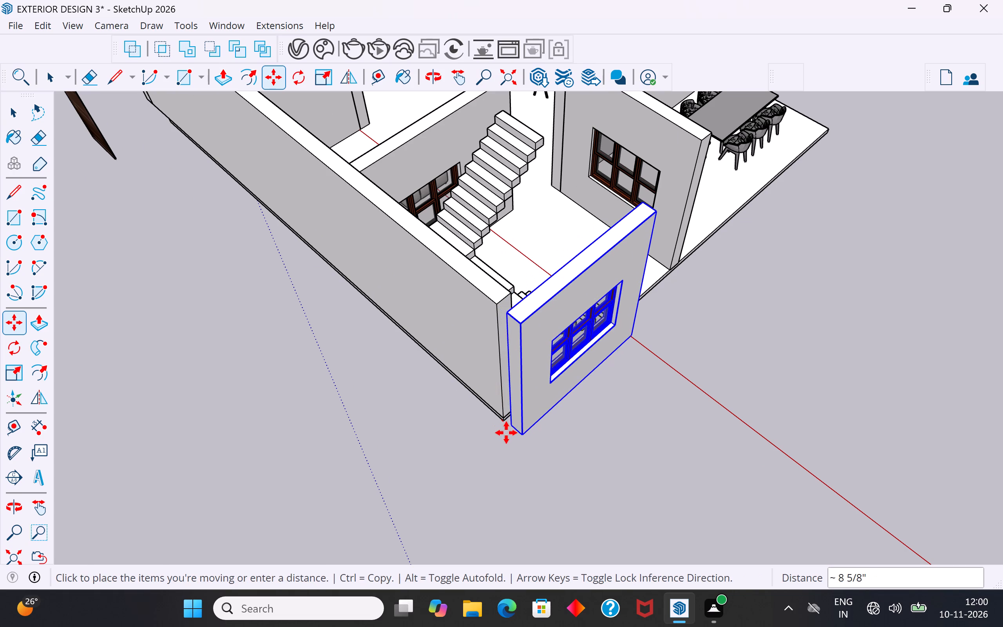
{"action": "left_click", "coordinate": [506, 433]}
{"action": "middle_click_drag", "start_coordinate": [552, 467], "coordinate": [281, 537]}
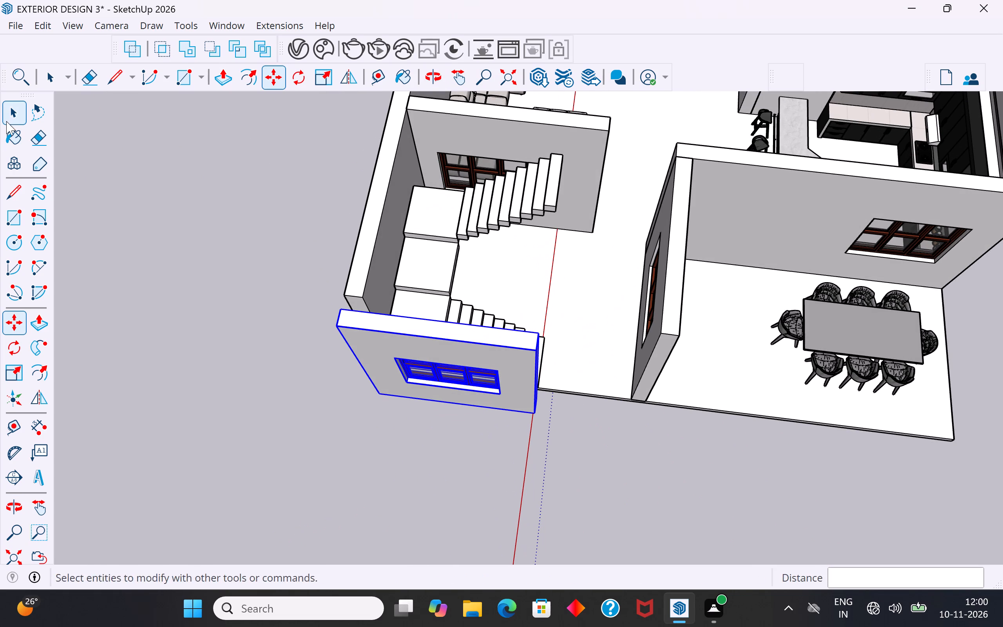
{"action": "left_click", "coordinate": [9, 110]}
{"action": "left_click", "coordinate": [179, 272]}
Draw a guide line about 4' 5 3/8" long from the kitchen-dining wall's top end corner along the green axis toward the living room window wall.
{"action": "middle_click_drag", "start_coordinate": [423, 439], "coordinate": [308, 494]}
{"action": "scroll", "coordinate": [390, 271], "scroll_direction": "up", "scroll_amount": 5}
{"action": "middle_click_drag", "start_coordinate": [454, 344], "coordinate": [381, 216]}
{"action": "middle_click_drag", "start_coordinate": [499, 347], "coordinate": [917, 326]}
{"action": "middle_click_drag", "start_coordinate": [494, 379], "coordinate": [994, 322]}
{"action": "scroll", "coordinate": [573, 304], "scroll_direction": "down", "scroll_amount": 5}
{"action": "middle_click_drag", "start_coordinate": [482, 321], "coordinate": [970, 373]}
{"action": "left_click", "coordinate": [666, 428]}
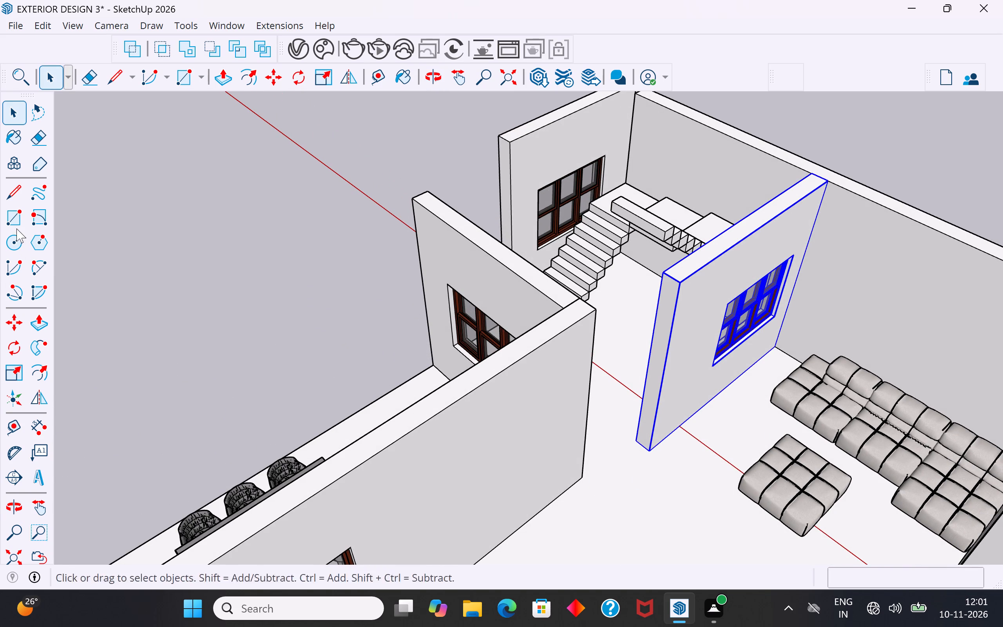
{"action": "left_click", "coordinate": [14, 199]}
{"action": "middle_click_drag", "start_coordinate": [606, 392], "coordinate": [533, 463]}
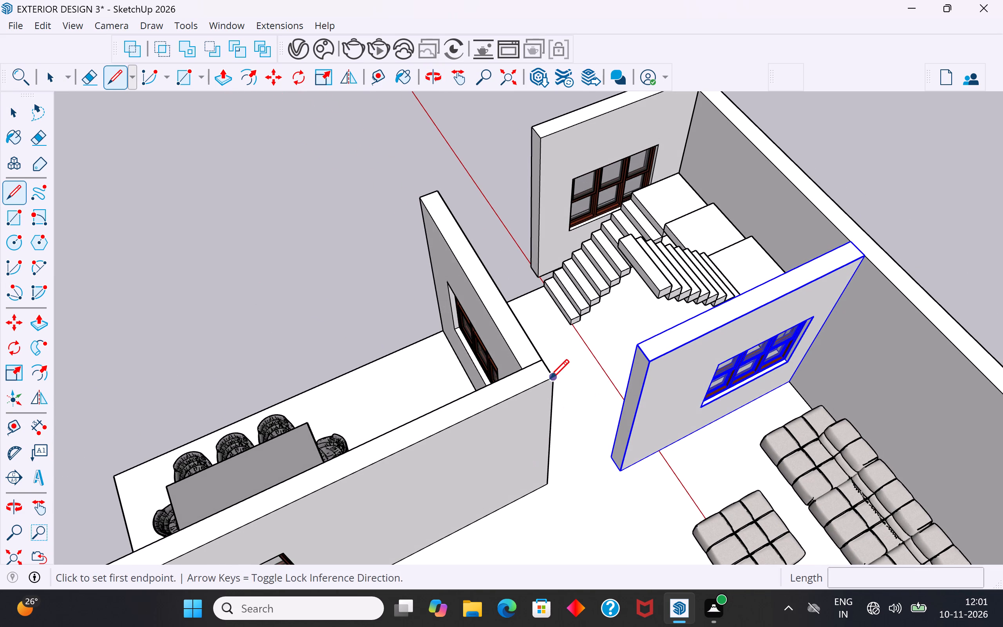
{"action": "left_click", "coordinate": [550, 378]}
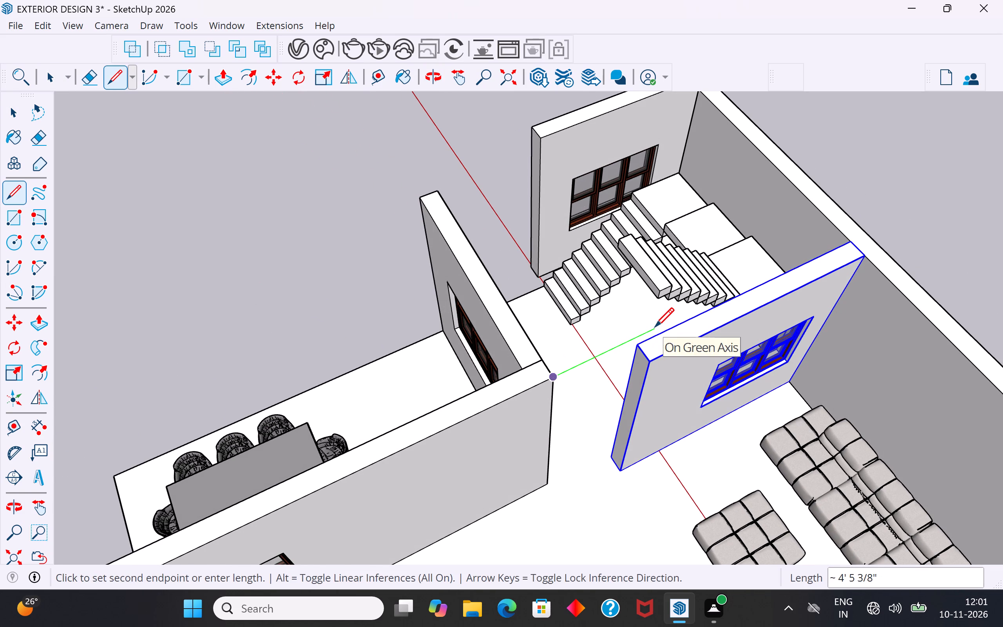
{"action": "left_click", "coordinate": [655, 329]}
{"action": "key", "text": "Escape"}
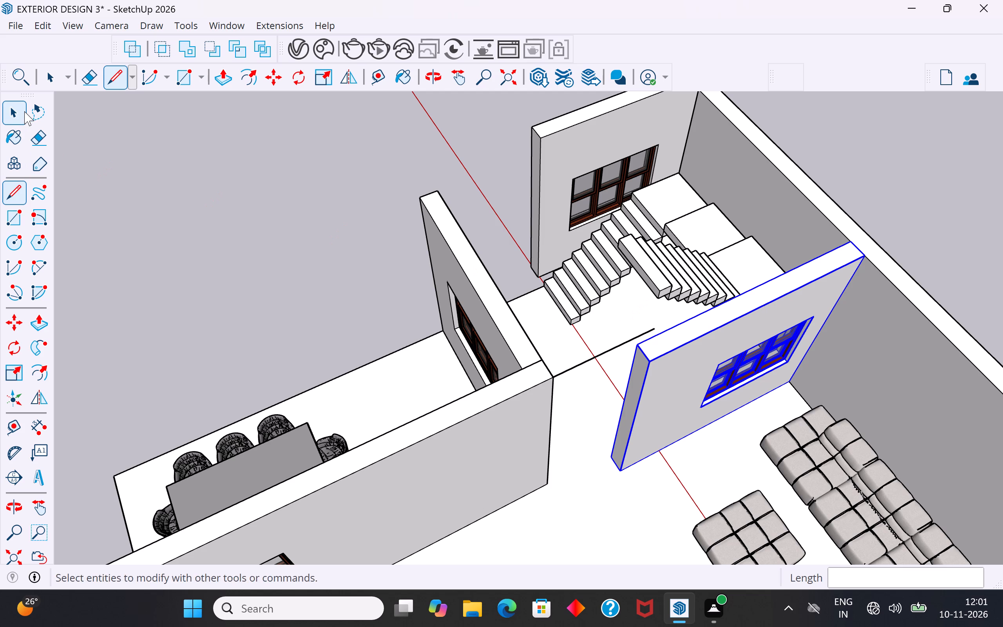
{"action": "left_click", "coordinate": [22, 109]}
{"action": "left_click", "coordinate": [489, 136]}
Move the window wall between staircase and living room about 3 1/2" toward the staircase, bringing its top corner onto the guide line.
{"action": "left_click", "coordinate": [661, 433]}
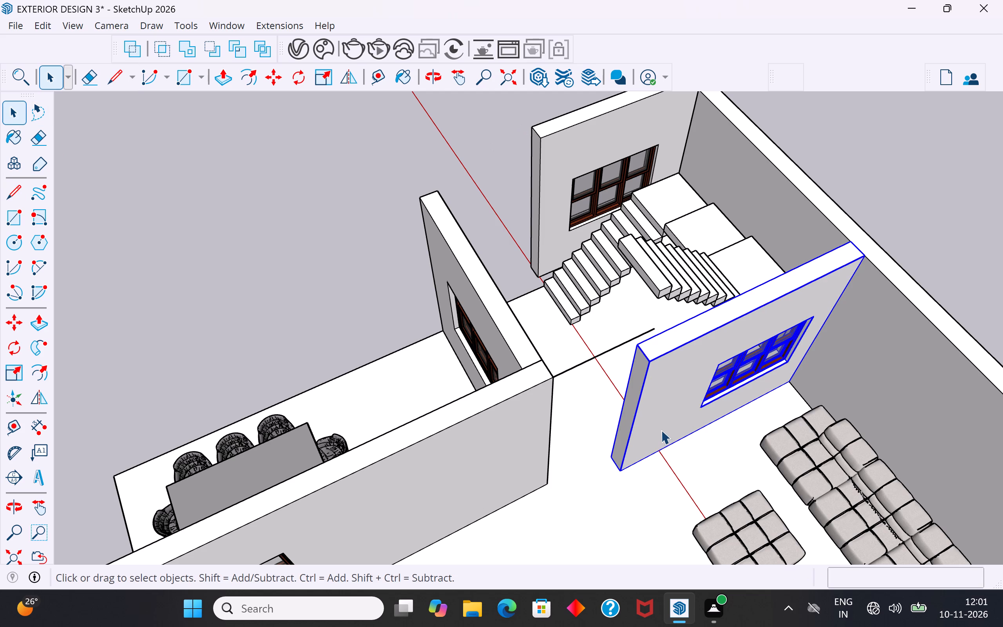
{"action": "scroll", "coordinate": [645, 343], "scroll_direction": "up", "scroll_amount": 5}
{"action": "middle_click_drag", "start_coordinate": [645, 343], "coordinate": [780, 306]}
{"action": "scroll", "coordinate": [705, 249], "scroll_direction": "up", "scroll_amount": 2}
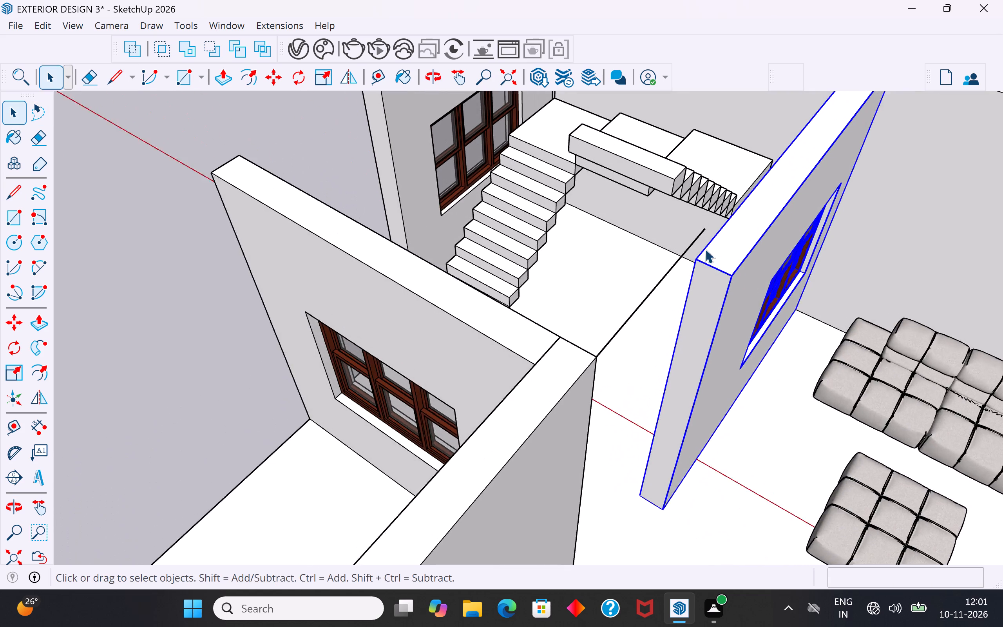
{"action": "scroll", "coordinate": [705, 249], "scroll_direction": "up", "scroll_amount": 1}
{"action": "key", "text": "m"}
{"action": "left_click", "coordinate": [694, 260]}
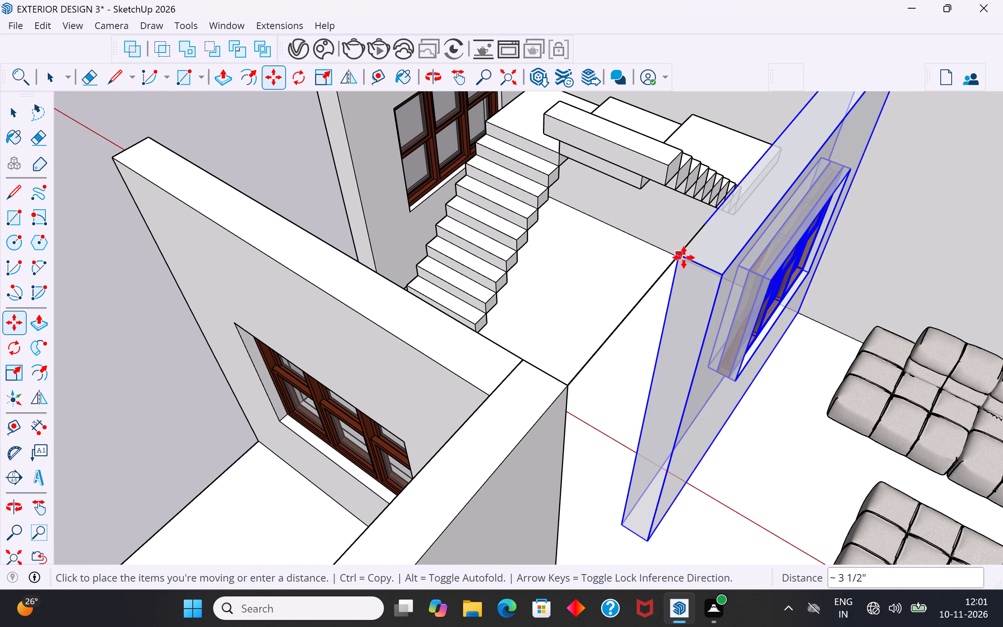
{"action": "left_click", "coordinate": [684, 257]}
{"action": "left_click", "coordinate": [12, 110]}
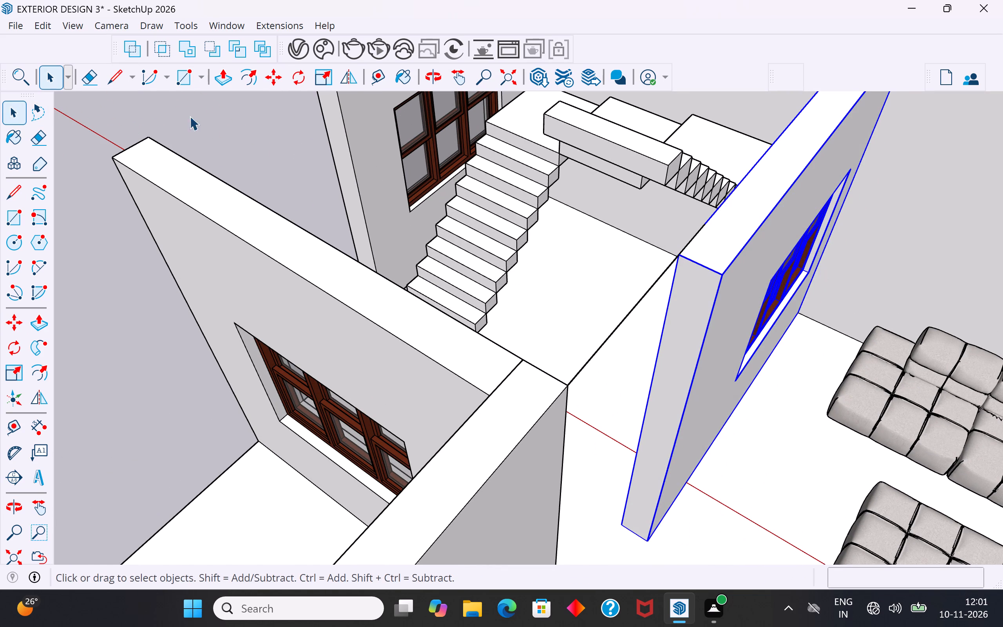
{"action": "left_click", "coordinate": [190, 116]}
Delete the guide line between the kitchen-dining wall and the window wall.
{"action": "left_click", "coordinate": [612, 334]}
{"action": "key", "text": "Delete"}
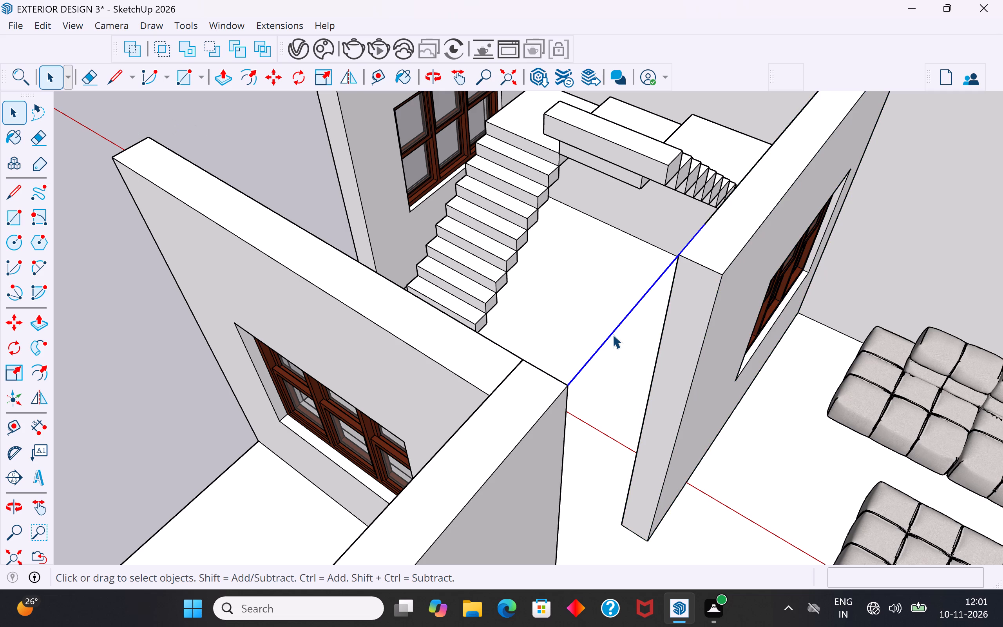
Examine the window wall's alignment with the kitchen-dining wall and staircase from several angles.
{"action": "scroll", "coordinate": [573, 388], "scroll_direction": "down", "scroll_amount": 6}
{"action": "scroll", "coordinate": [764, 332], "scroll_direction": "down", "scroll_amount": 4}
{"action": "middle_click_drag", "start_coordinate": [777, 321], "coordinate": [622, 165]}
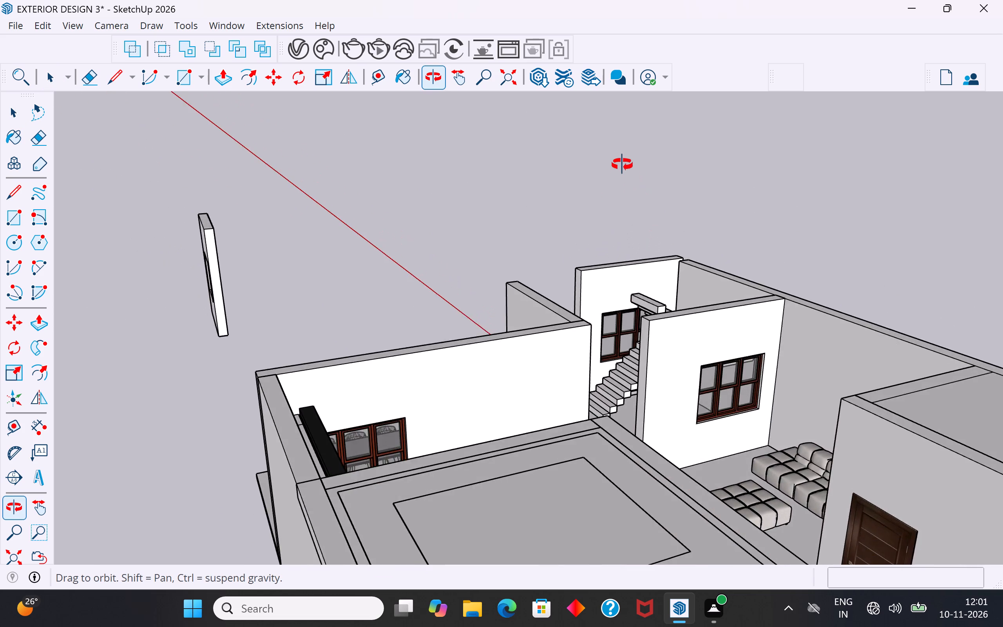
{"action": "middle_click_drag", "start_coordinate": [622, 165], "coordinate": [436, 393]}
{"action": "scroll", "coordinate": [573, 470], "scroll_direction": "up", "scroll_amount": 1}
{"action": "middle_click_drag", "start_coordinate": [573, 472], "coordinate": [567, 517]}
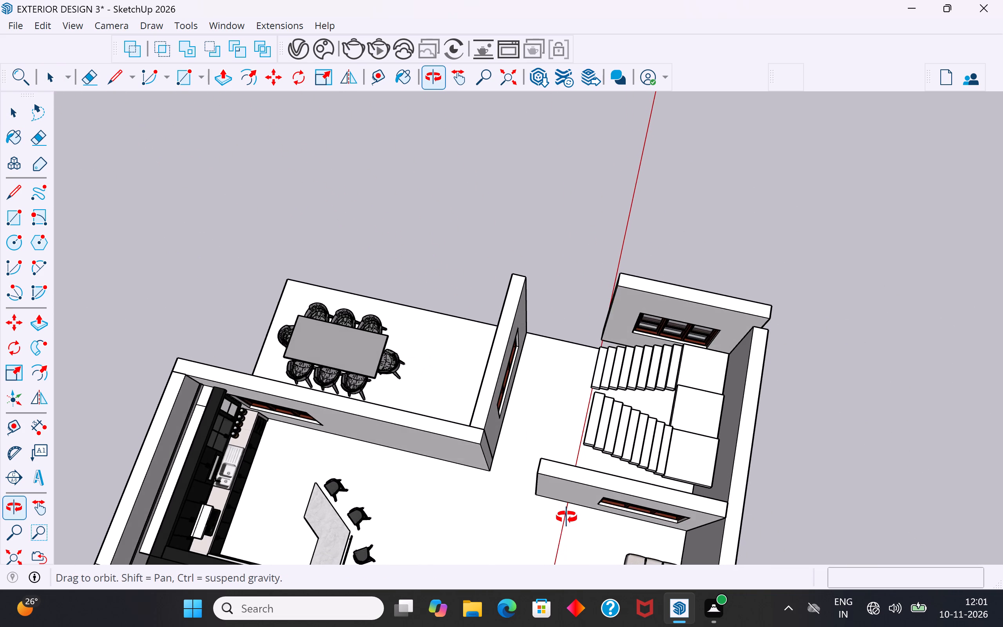
{"action": "middle_click_drag", "start_coordinate": [567, 517], "coordinate": [650, 494]}
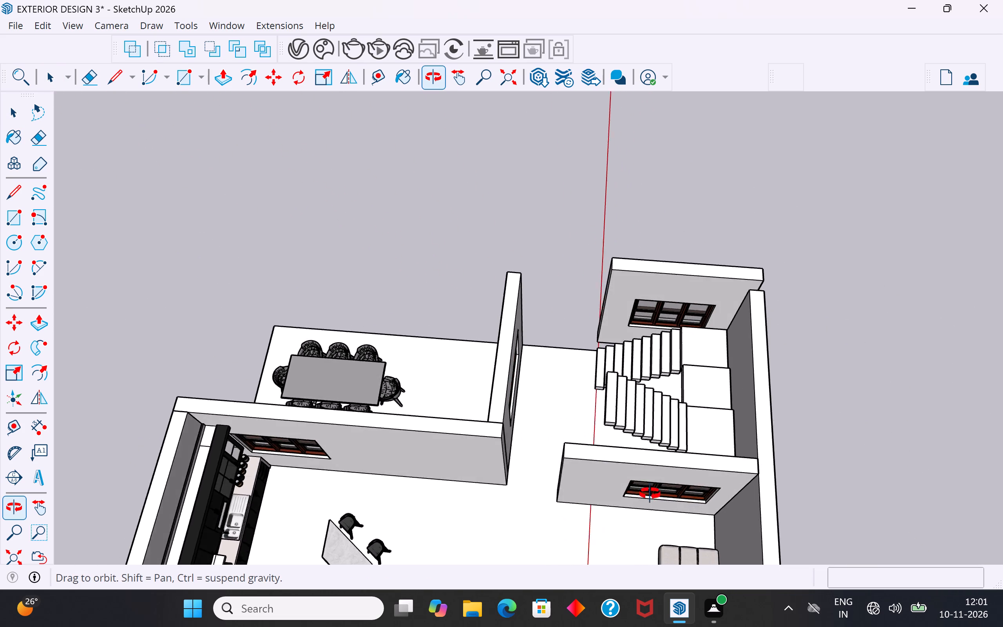
{"action": "middle_click_drag", "start_coordinate": [650, 494], "coordinate": [811, 498]}
Move the window wall between staircase and living room about 1' 5 11/16" toward the staircase.
{"action": "middle_click_drag", "start_coordinate": [625, 443], "coordinate": [626, 443]}
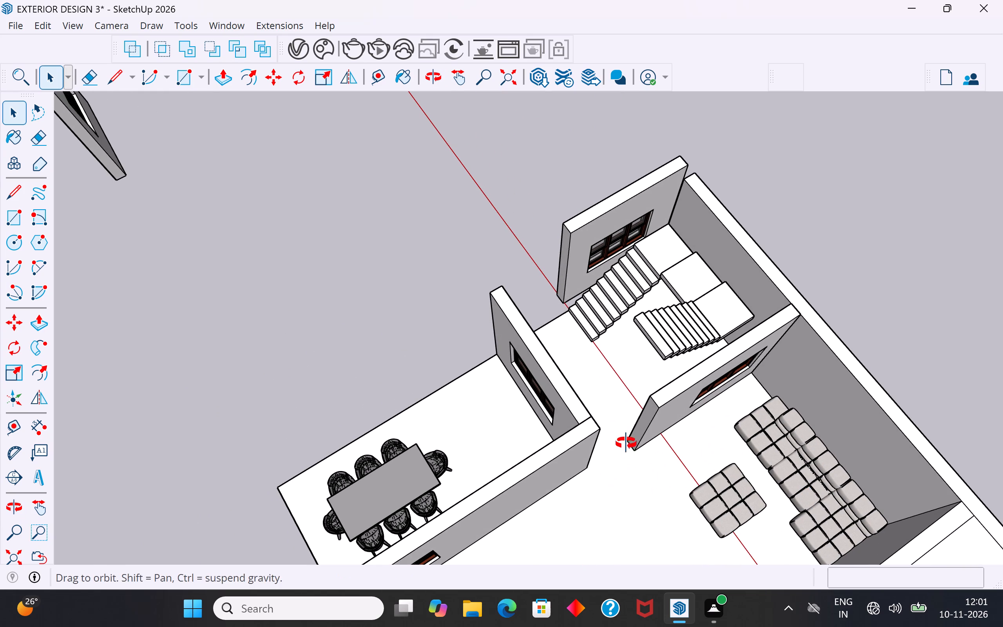
{"action": "middle_click_drag", "start_coordinate": [626, 443], "coordinate": [720, 442]}
{"action": "scroll", "coordinate": [690, 378], "scroll_direction": "up", "scroll_amount": 3}
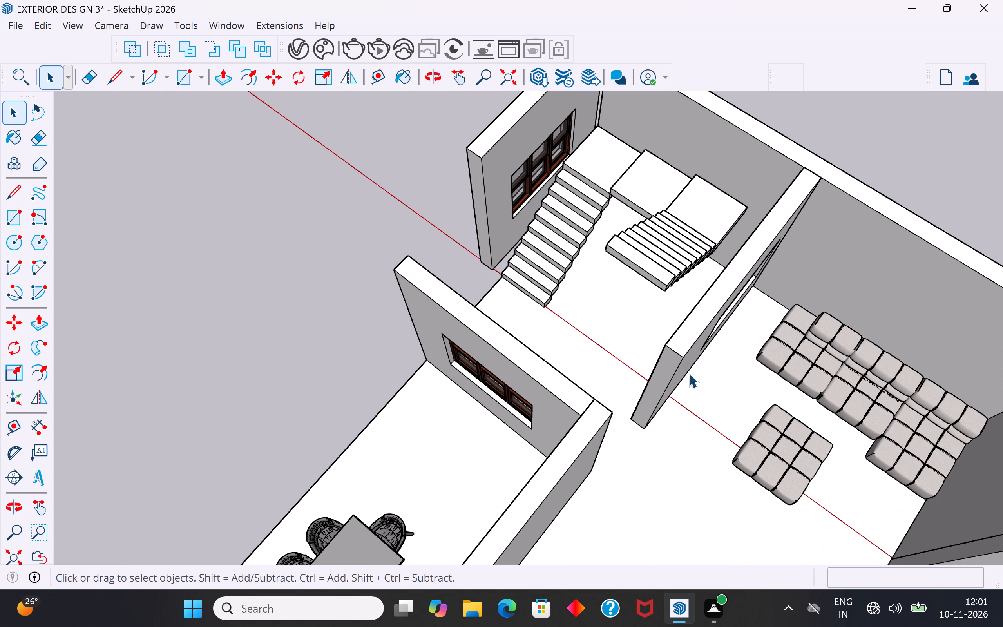
{"action": "left_click", "coordinate": [728, 288]}
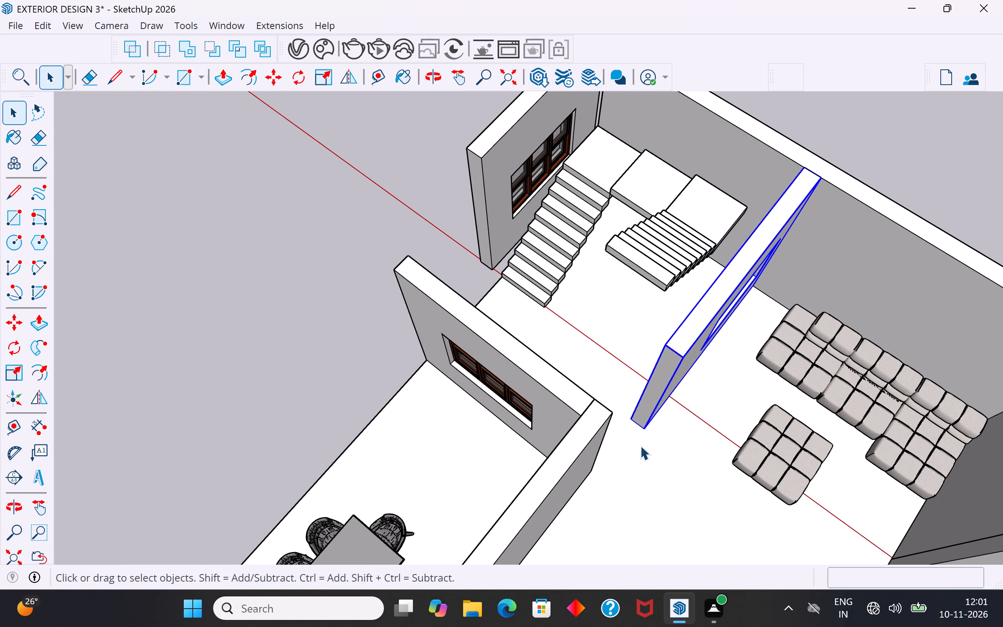
{"action": "key", "text": "m"}
{"action": "left_click", "coordinate": [648, 431]}
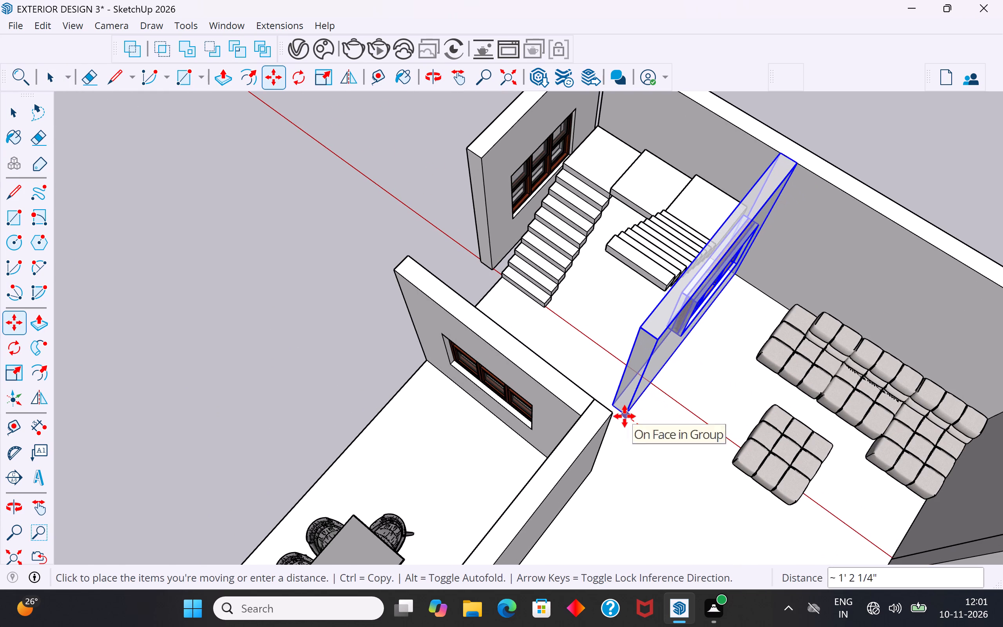
{"action": "left_click", "coordinate": [619, 414]}
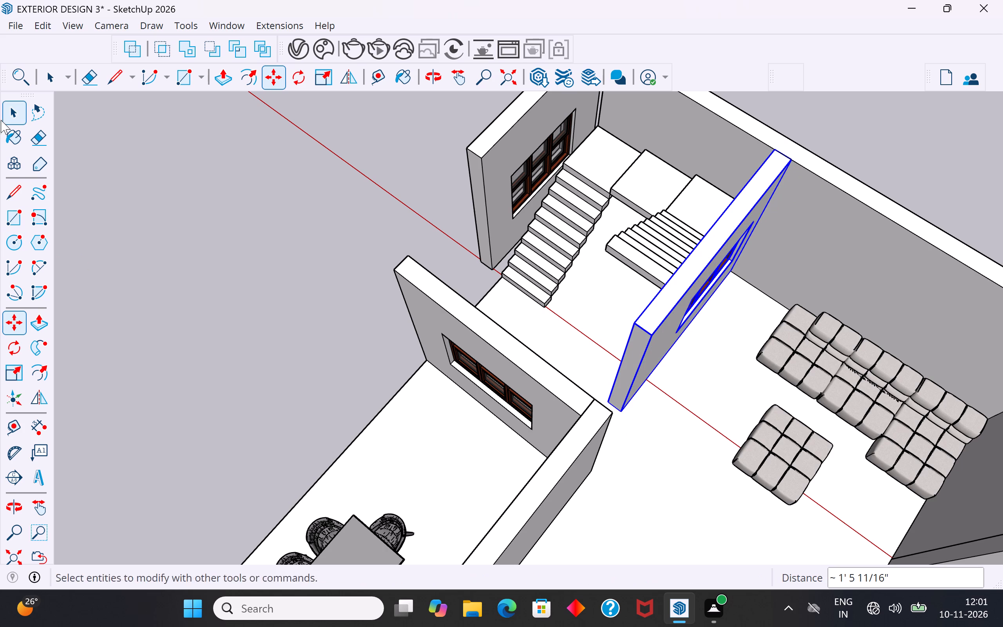
{"action": "left_click", "coordinate": [15, 115]}
{"action": "left_click", "coordinate": [92, 232]}
Draw a guide line about 15' 2 3/8" long from the kitchen-dining wall's end corner along the green axis, past the window wall to the outer wall.
{"action": "left_click", "coordinate": [11, 195]}
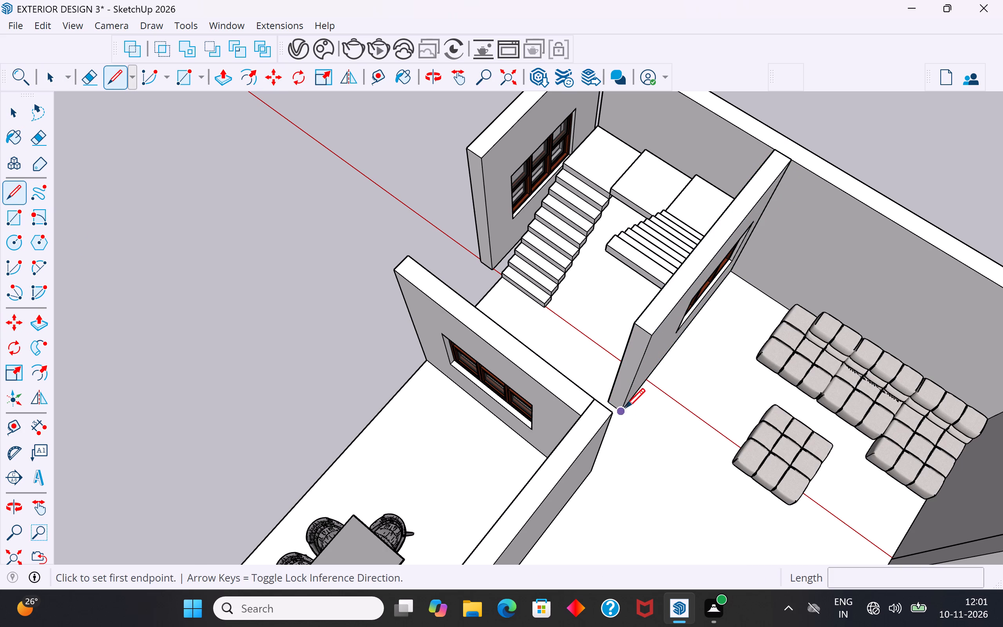
{"action": "left_click", "coordinate": [612, 417]}
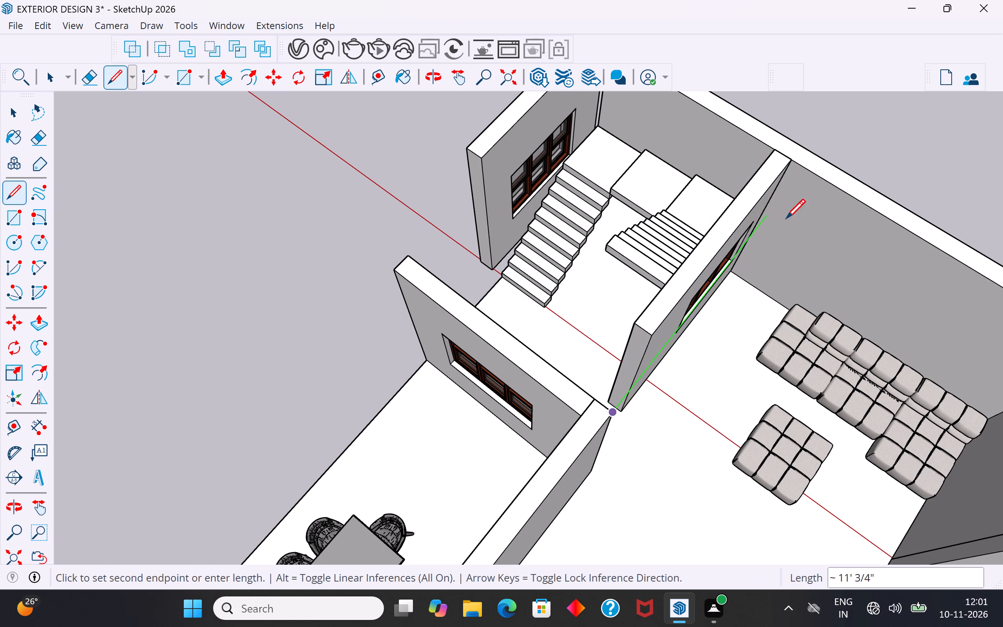
{"action": "left_click", "coordinate": [824, 151]}
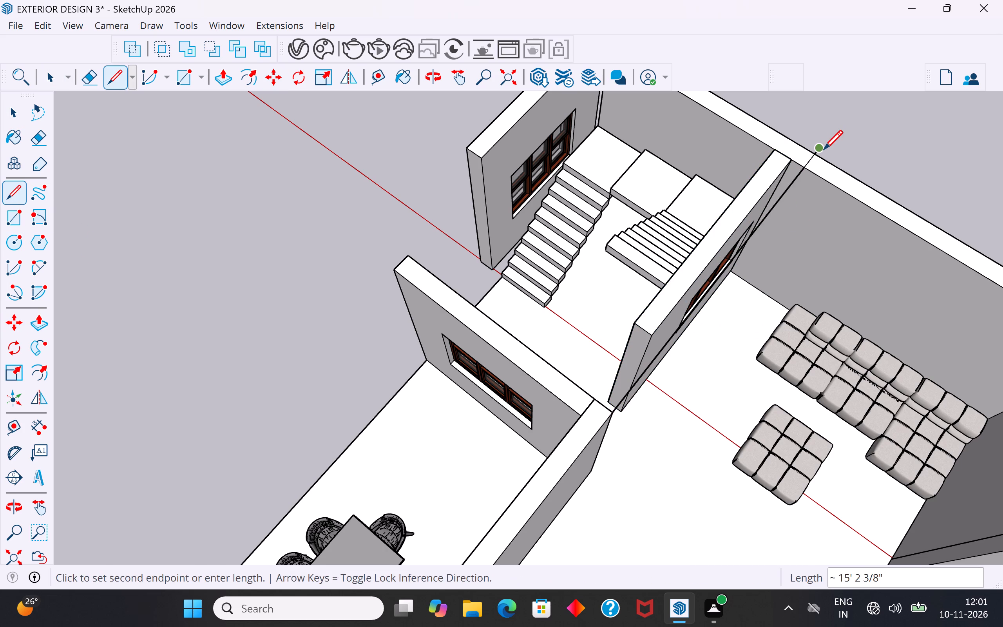
{"action": "key", "text": "Escape"}
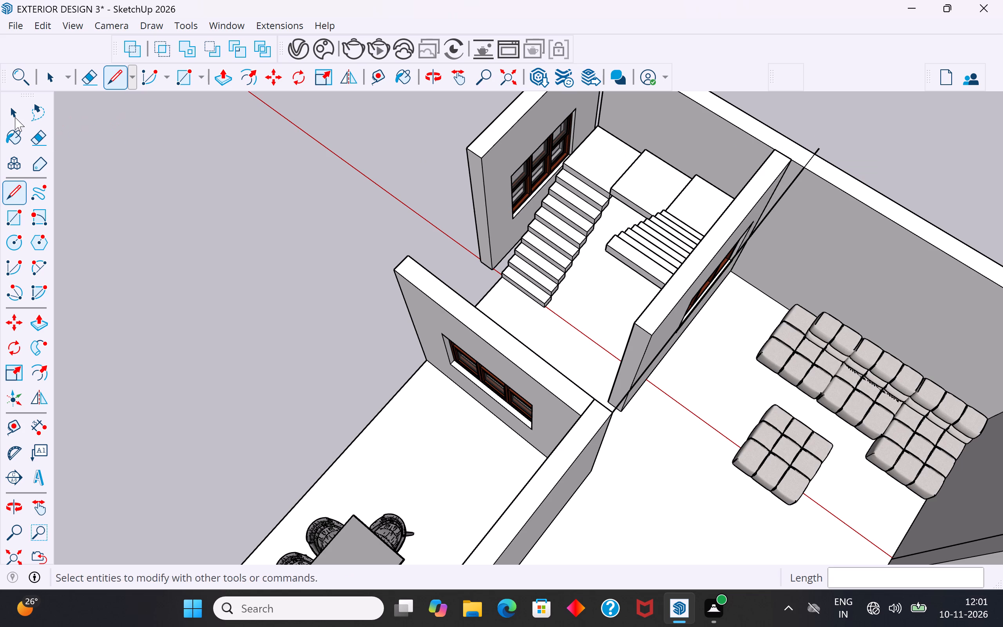
{"action": "left_click", "coordinate": [15, 115]}
{"action": "left_click", "coordinate": [177, 202]}
Move the window wall about 7 11/16" toward the living room, aligning its sofa-side top edge with the guide line.
{"action": "left_click", "coordinate": [651, 306]}
{"action": "middle_click_drag", "start_coordinate": [708, 334], "coordinate": [668, 261]}
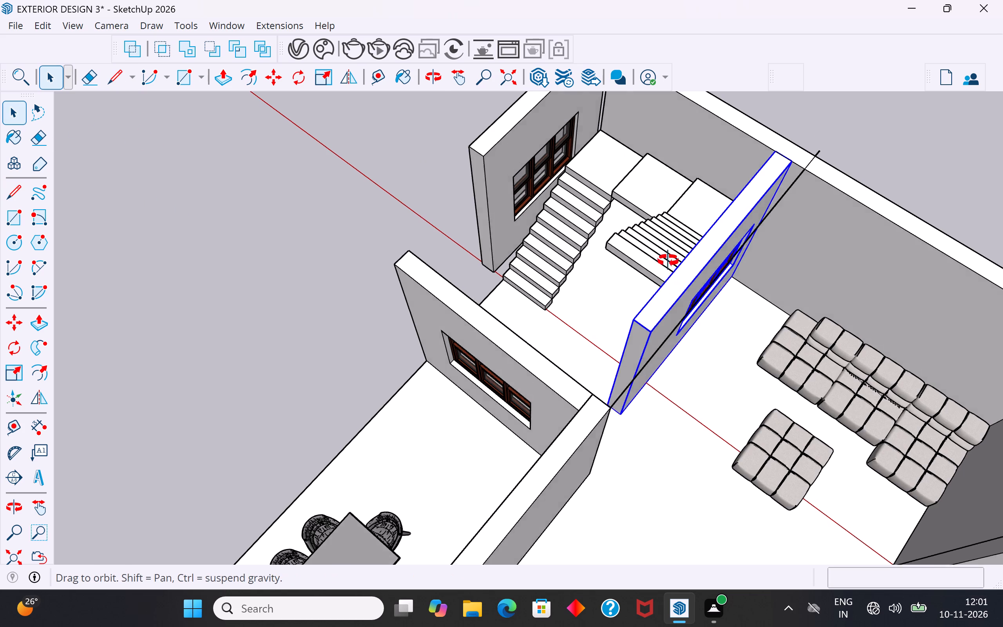
{"action": "middle_click_drag", "start_coordinate": [668, 261], "coordinate": [608, 143]}
{"action": "scroll", "coordinate": [619, 235], "scroll_direction": "up", "scroll_amount": 9}
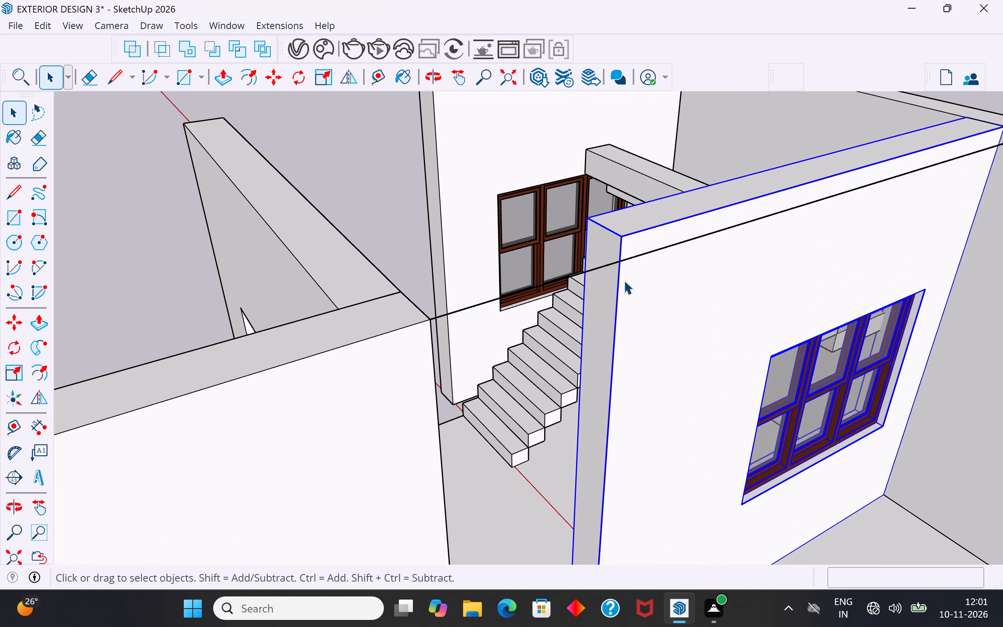
{"action": "key", "text": "m"}
{"action": "left_click", "coordinate": [620, 232]}
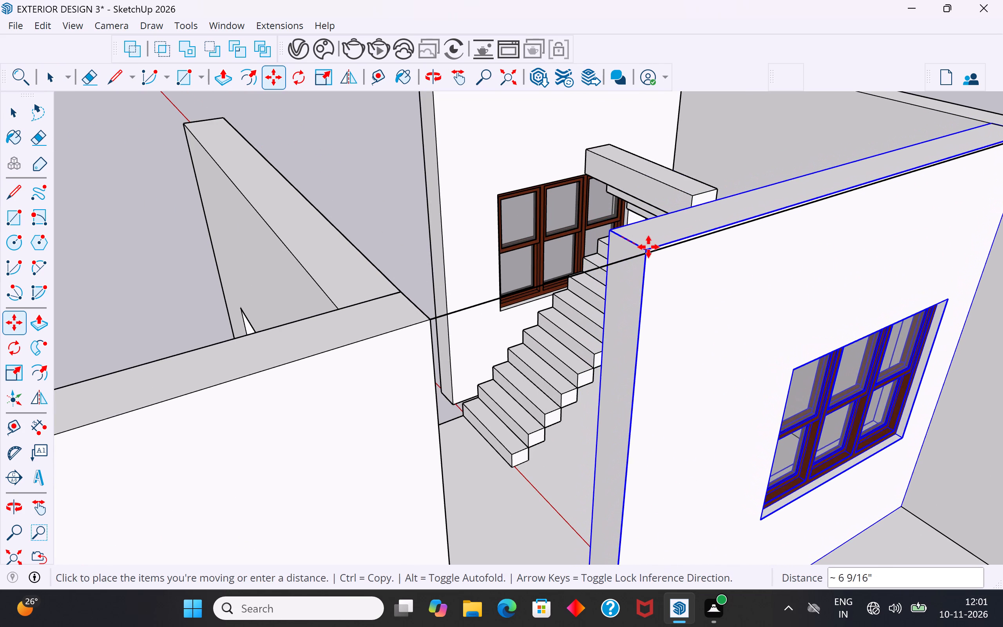
{"action": "left_click", "coordinate": [649, 248]}
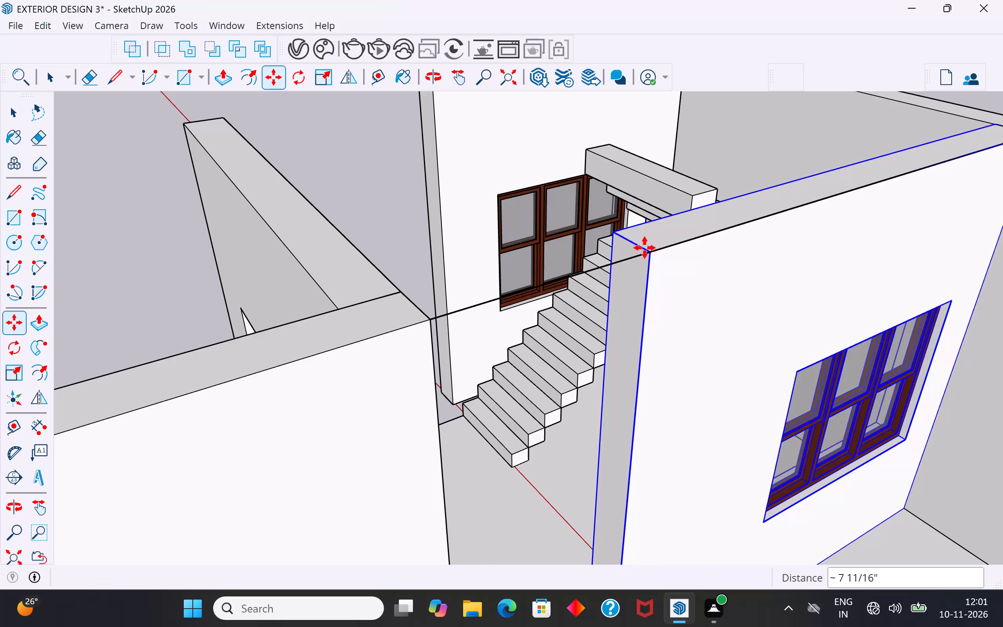
{"action": "left_click", "coordinate": [11, 111]}
{"action": "left_click", "coordinate": [147, 300]}
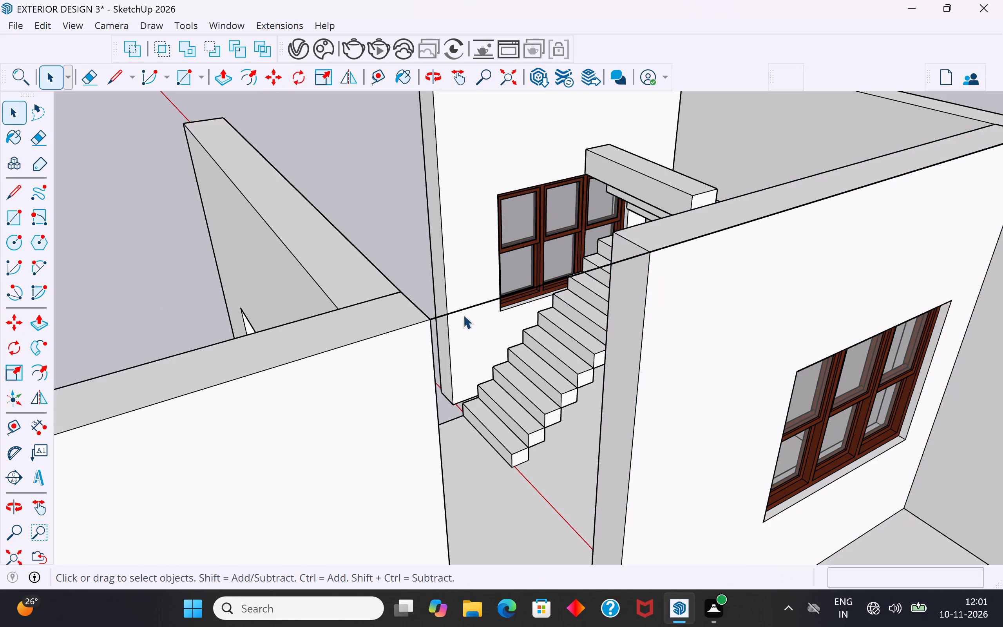
Delete the guide line running from the kitchen-dining wall, including its segments across and beyond the outer wall's top.
{"action": "middle_click_drag", "start_coordinate": [545, 315], "coordinate": [501, 324]}
{"action": "scroll", "coordinate": [536, 326], "scroll_direction": "up", "scroll_amount": 1}
{"action": "left_click", "coordinate": [404, 301]}
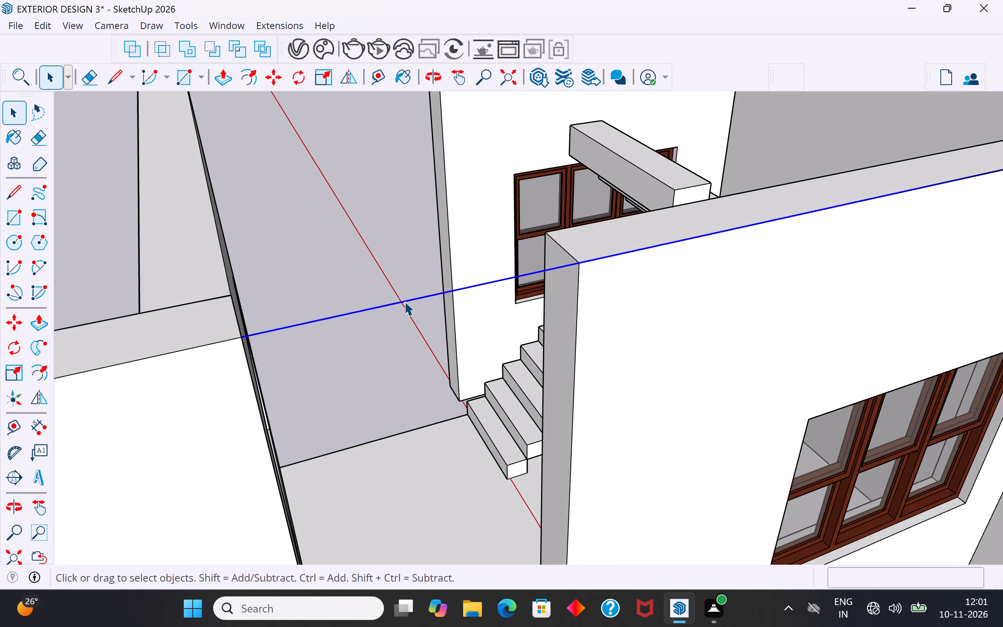
{"action": "key", "text": "Delete"}
{"action": "scroll", "coordinate": [418, 356], "scroll_direction": "down", "scroll_amount": 12}
{"action": "middle_click_drag", "start_coordinate": [421, 370], "coordinate": [482, 399]}
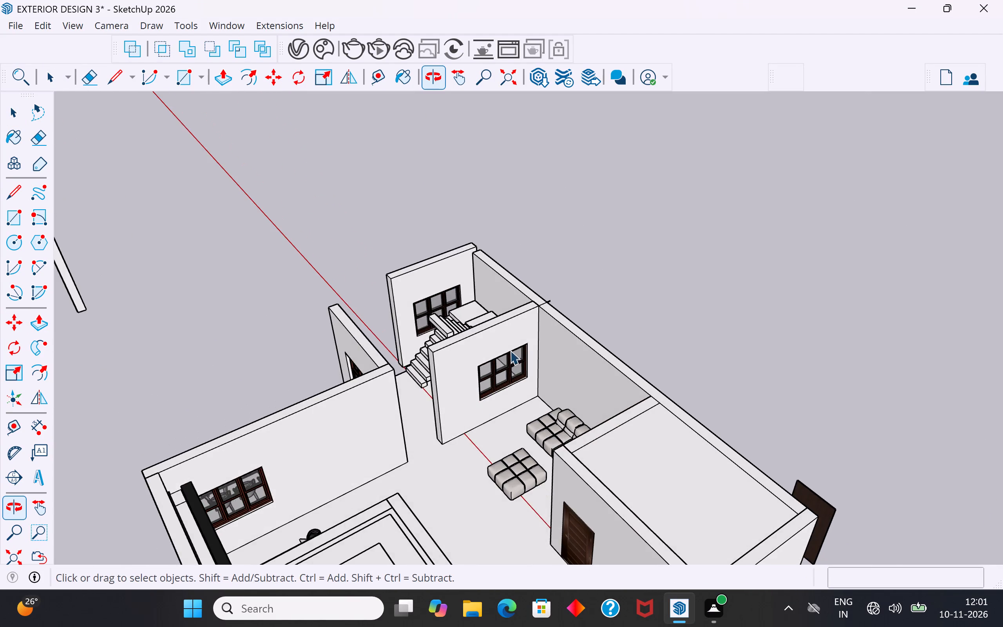
{"action": "scroll", "coordinate": [529, 304], "scroll_direction": "up", "scroll_amount": 15}
{"action": "left_click", "coordinate": [587, 287]}
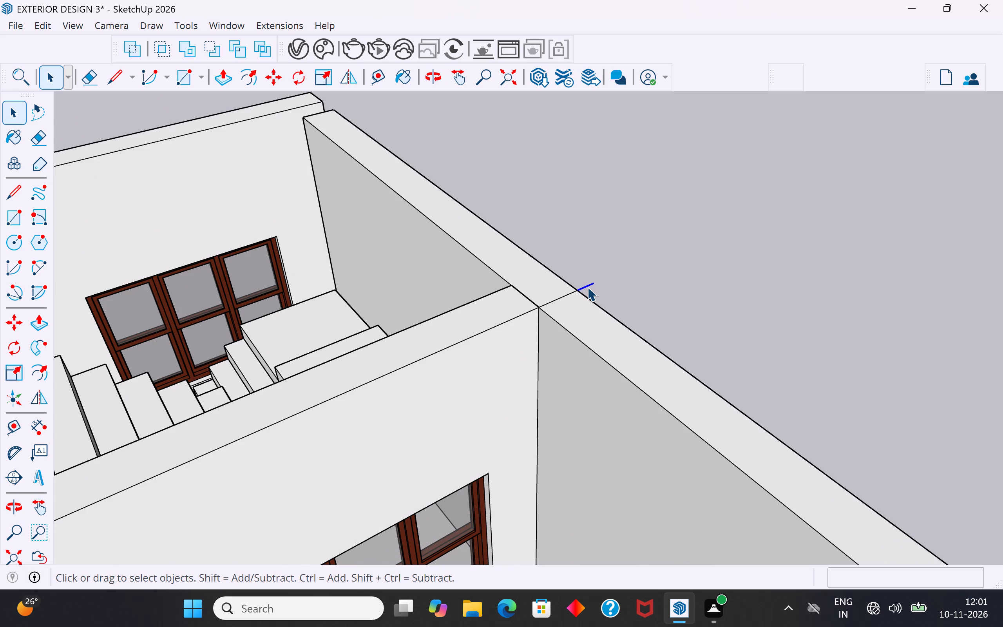
{"action": "key", "text": "Delete"}
{"action": "left_click", "coordinate": [563, 297]}
{"action": "key", "text": "Delete"}
Examine the layout of the staircase, window walls, living room and dining area from several angles.
{"action": "scroll", "coordinate": [586, 292], "scroll_direction": "down", "scroll_amount": 14}
{"action": "scroll", "coordinate": [495, 363], "scroll_direction": "up", "scroll_amount": 1}
{"action": "middle_click_drag", "start_coordinate": [495, 363], "coordinate": [817, 373]}
{"action": "scroll", "coordinate": [613, 378], "scroll_direction": "down", "scroll_amount": 7}
{"action": "middle_click_drag", "start_coordinate": [465, 370], "coordinate": [674, 216]}
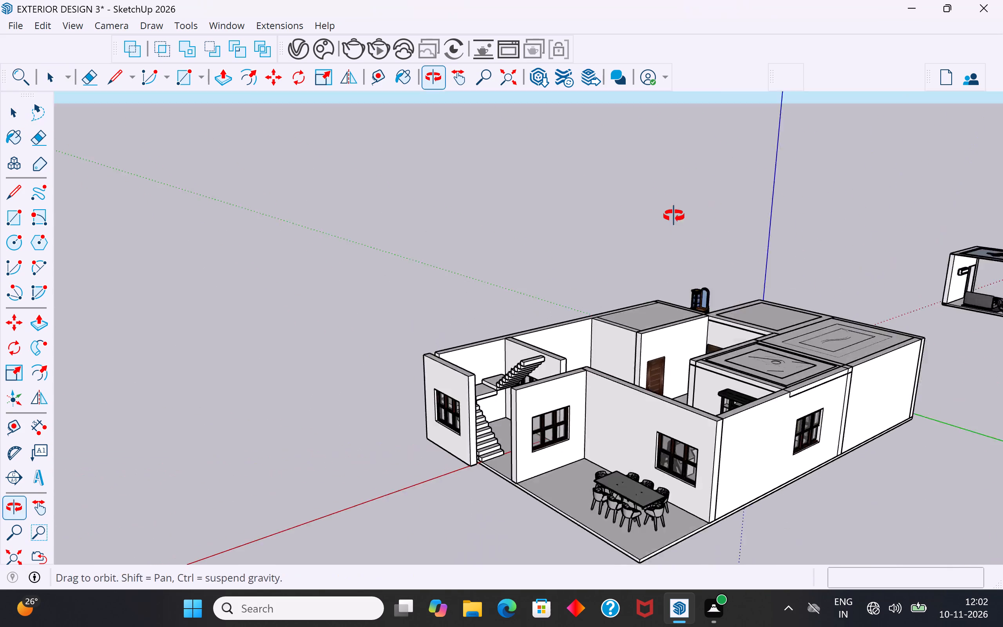
{"action": "middle_click_drag", "start_coordinate": [674, 216], "coordinate": [679, 208]}
{"action": "scroll", "coordinate": [518, 402], "scroll_direction": "up", "scroll_amount": 5}
{"action": "middle_click_drag", "start_coordinate": [527, 406], "coordinate": [656, 450]}
{"action": "scroll", "coordinate": [581, 402], "scroll_direction": "down", "scroll_amount": 6}
{"action": "middle_click_drag", "start_coordinate": [552, 256], "coordinate": [514, 421]}
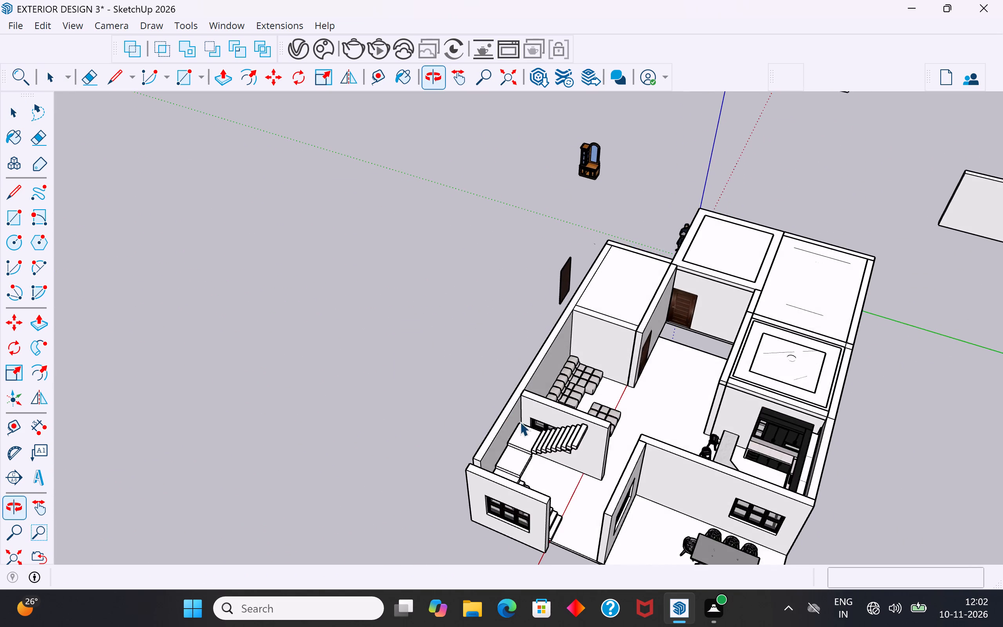
{"action": "scroll", "coordinate": [520, 422], "scroll_direction": "down", "scroll_amount": 5}
{"action": "scroll", "coordinate": [468, 507], "scroll_direction": "up", "scroll_amount": 1}
{"action": "middle_click_drag", "start_coordinate": [468, 507], "coordinate": [831, 492]}
{"action": "scroll", "coordinate": [731, 324], "scroll_direction": "up", "scroll_amount": 1}
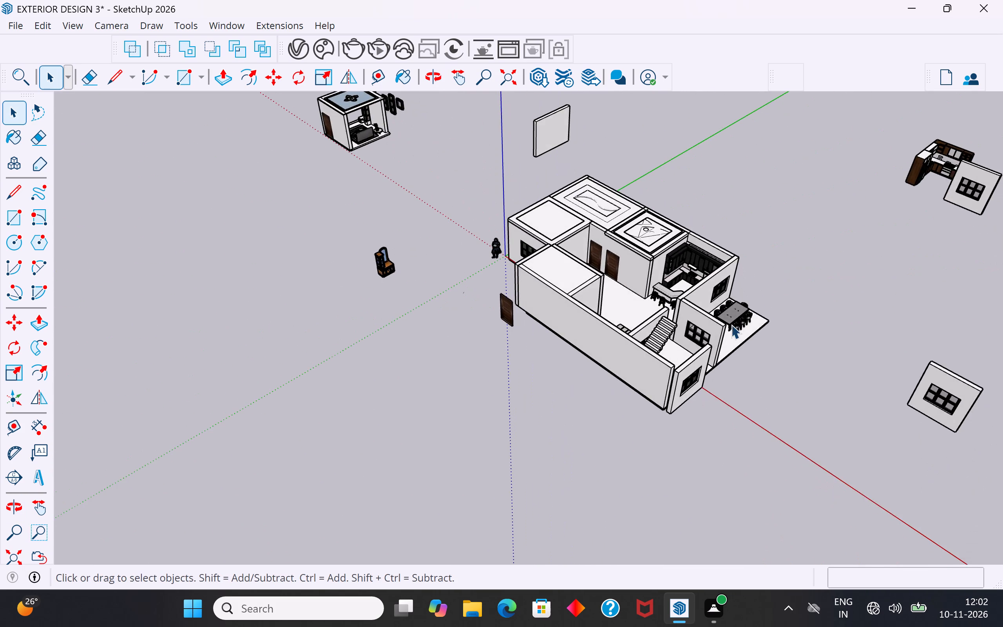
{"action": "scroll", "coordinate": [731, 324], "scroll_direction": "up", "scroll_amount": 8}
{"action": "middle_click_drag", "start_coordinate": [654, 317], "coordinate": [846, 440]}
{"action": "middle_click_drag", "start_coordinate": [610, 386], "coordinate": [687, 469]}
{"action": "scroll", "coordinate": [678, 395], "scroll_direction": "up", "scroll_amount": 2}
{"action": "middle_click_drag", "start_coordinate": [641, 417], "coordinate": [619, 371]}
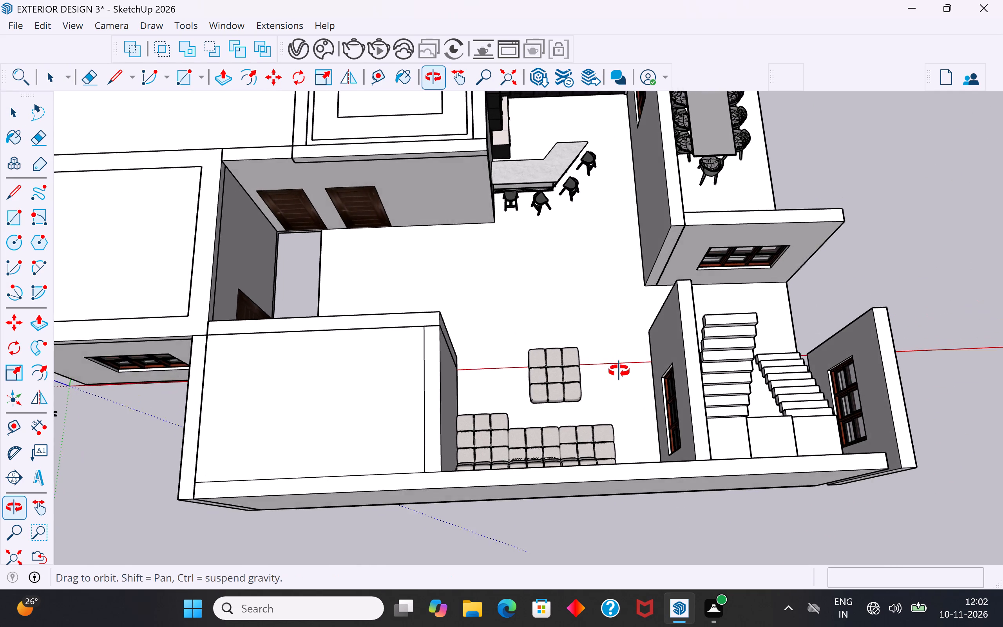
{"action": "middle_click_drag", "start_coordinate": [619, 371], "coordinate": [641, 382]}
Rotate the sofa set 90 degrees in plan about its inner corner near the window wall.
{"action": "left_click", "coordinate": [565, 458]}
{"action": "middle_click_drag", "start_coordinate": [572, 431], "coordinate": [793, 432]}
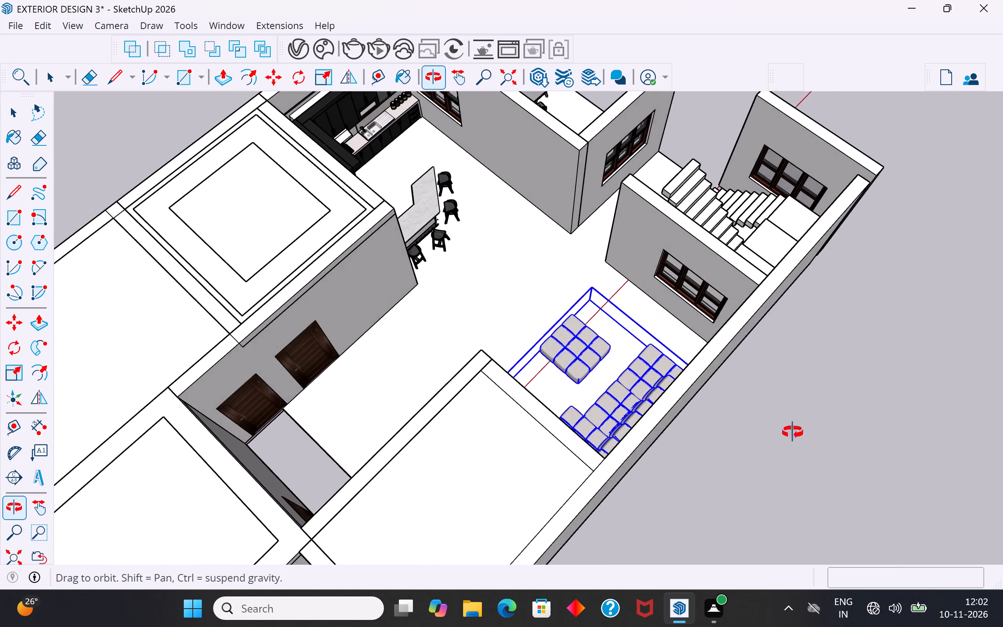
{"action": "middle_click_drag", "start_coordinate": [793, 432], "coordinate": [830, 484]}
{"action": "scroll", "coordinate": [597, 388], "scroll_direction": "up", "scroll_amount": 3}
{"action": "middle_click_drag", "start_coordinate": [614, 397], "coordinate": [626, 367]}
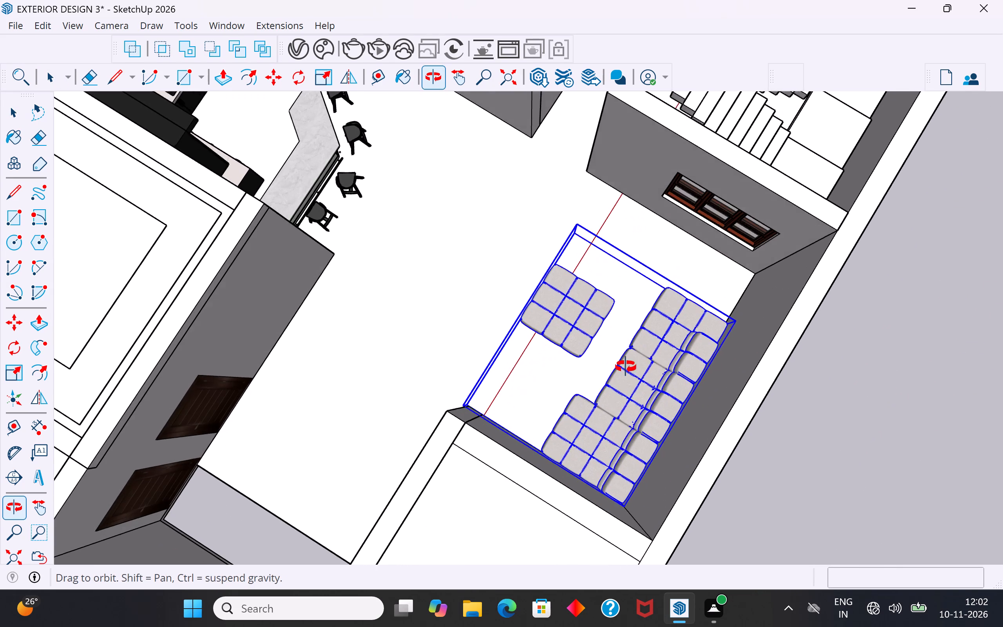
{"action": "middle_click_drag", "start_coordinate": [626, 367], "coordinate": [618, 394]}
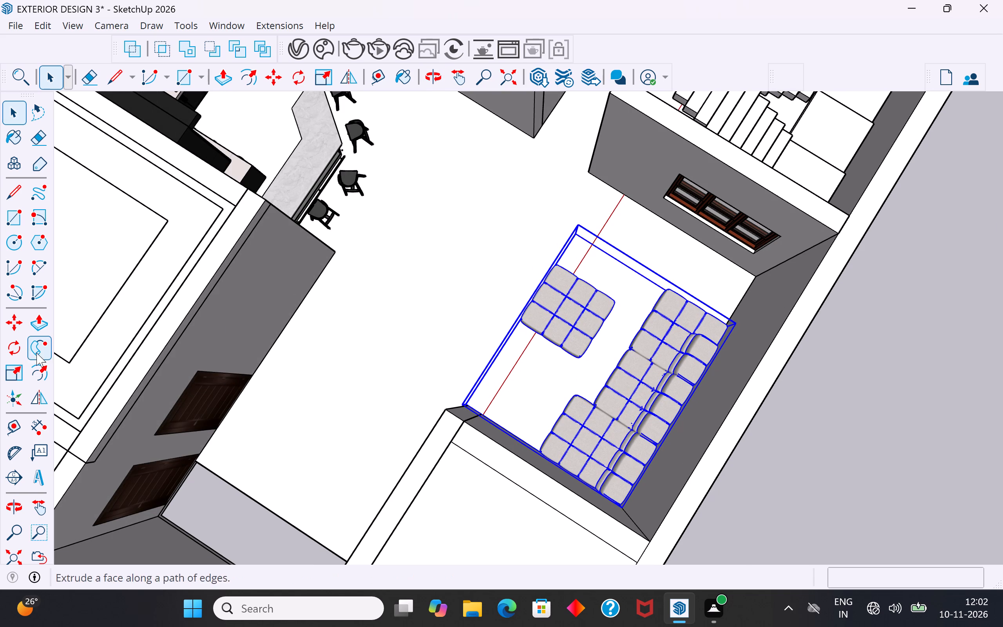
{"action": "left_click", "coordinate": [17, 353]}
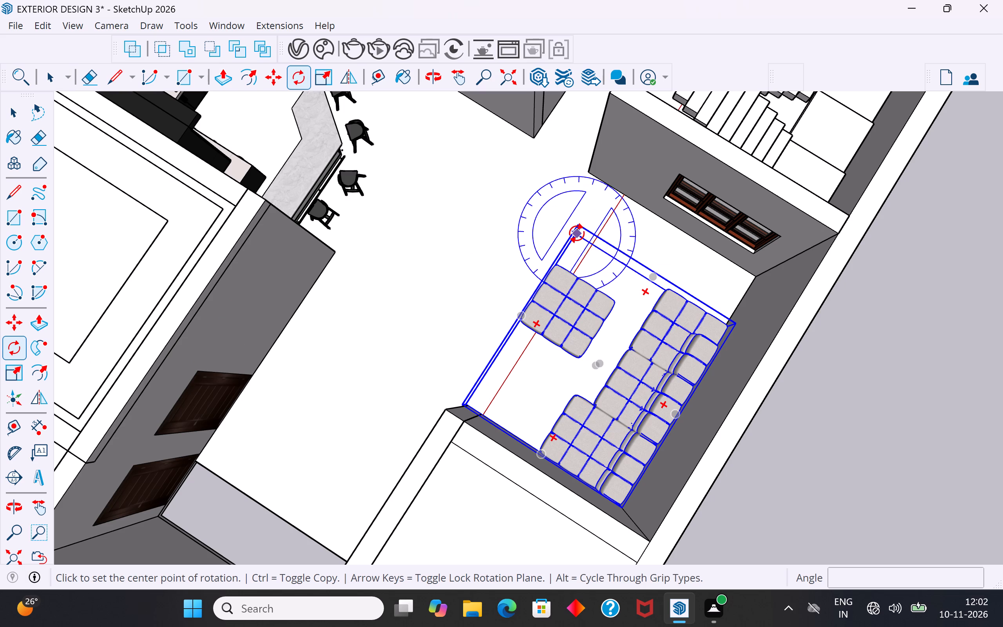
{"action": "left_click", "coordinate": [575, 232]}
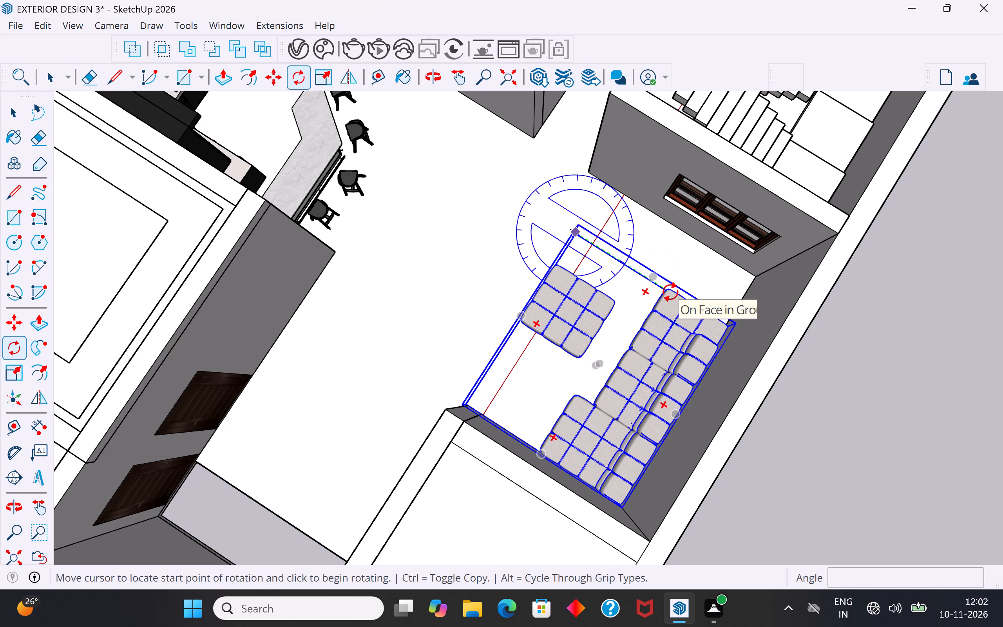
{"action": "left_click", "coordinate": [670, 292]}
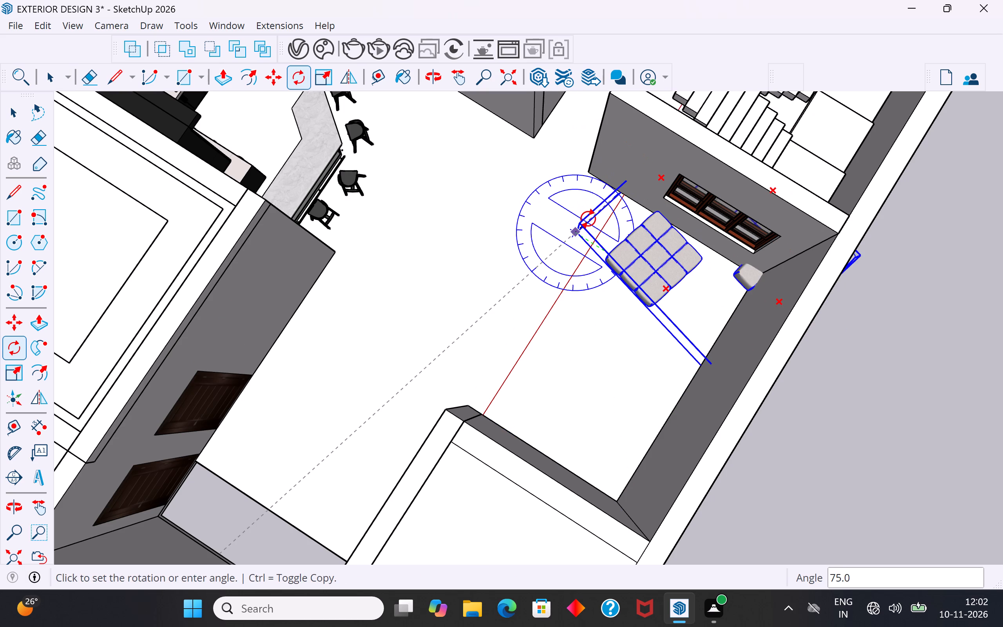
{"action": "left_click", "coordinate": [602, 196]}
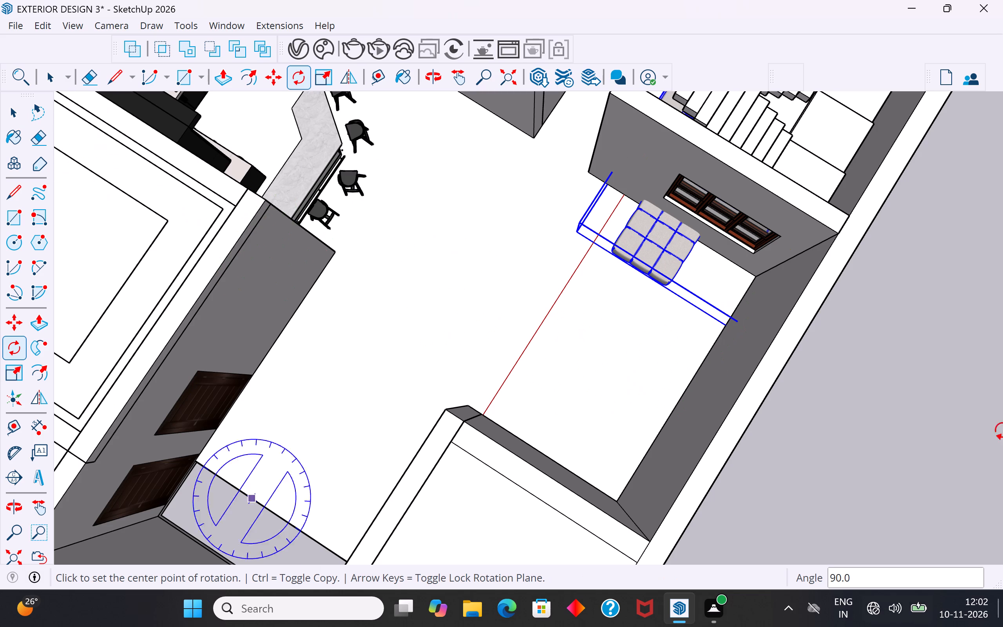
{"action": "left_click", "coordinate": [9, 118]}
{"action": "left_click", "coordinate": [782, 423]}
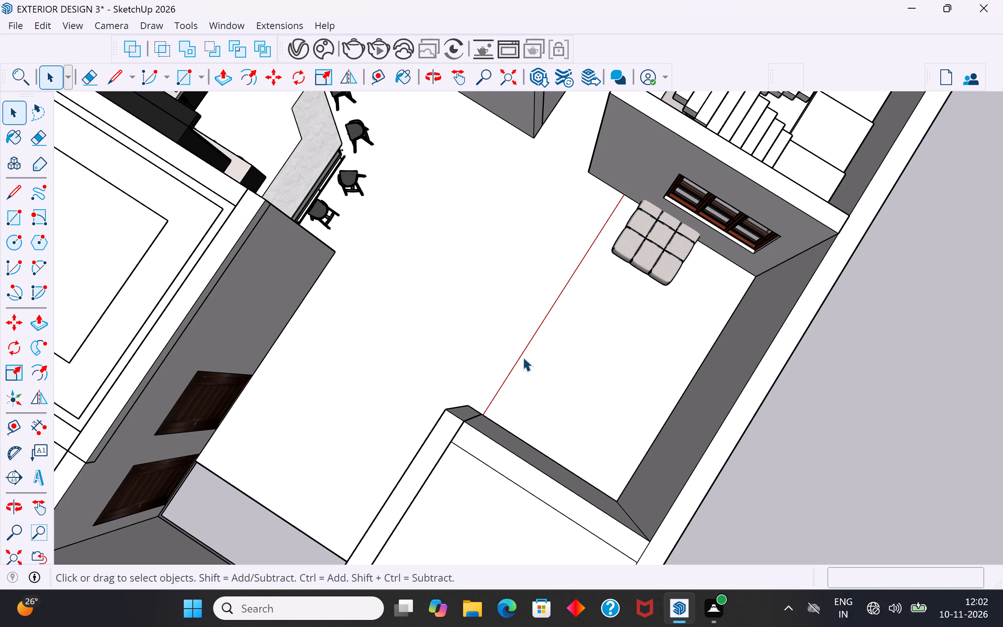
Move the sofa set about 6' 3 1/2" so its back corner meets the window wall's free-end corner on the living-room side.
{"action": "scroll", "coordinate": [509, 346], "scroll_direction": "down", "scroll_amount": 3}
{"action": "middle_click_drag", "start_coordinate": [550, 372], "coordinate": [668, 294]}
{"action": "left_click", "coordinate": [569, 253]}
{"action": "middle_click_drag", "start_coordinate": [523, 337], "coordinate": [607, 379]}
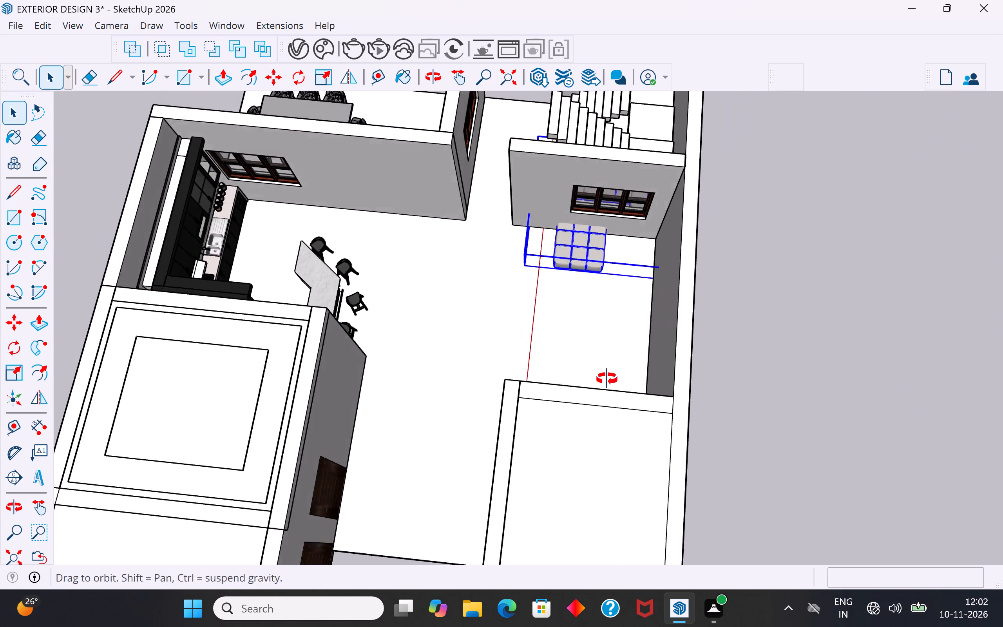
{"action": "middle_click_drag", "start_coordinate": [607, 379], "coordinate": [846, 383]}
{"action": "middle_click_drag", "start_coordinate": [404, 308], "coordinate": [538, 218]}
{"action": "scroll", "coordinate": [293, 297], "scroll_direction": "up", "scroll_amount": 10}
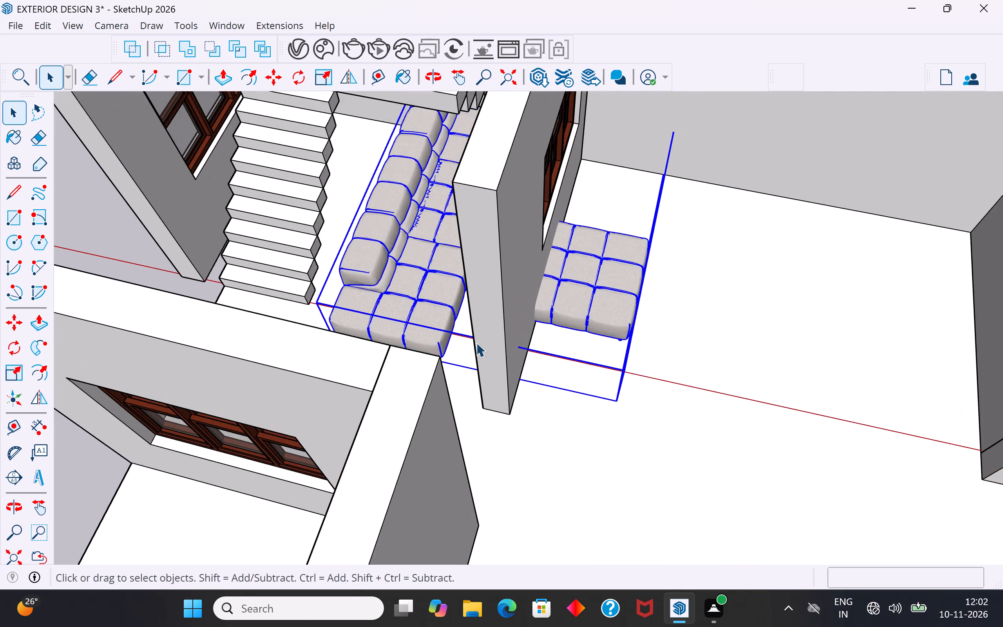
{"action": "scroll", "coordinate": [476, 342], "scroll_direction": "up", "scroll_amount": 2}
{"action": "middle_click_drag", "start_coordinate": [476, 342], "coordinate": [424, 370]}
{"action": "scroll", "coordinate": [340, 295], "scroll_direction": "up", "scroll_amount": 4}
{"action": "key", "text": "m"}
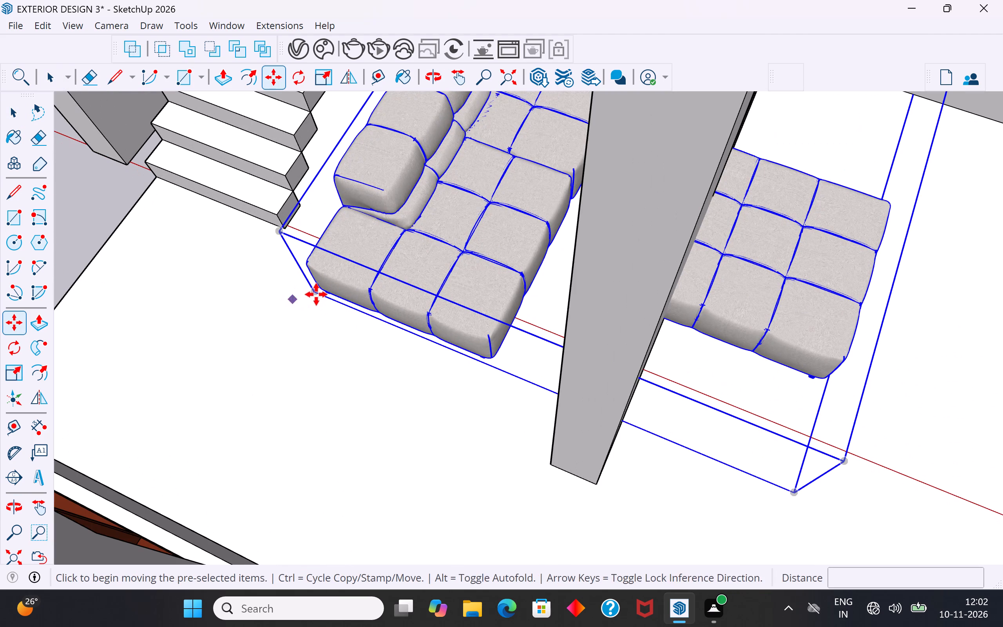
{"action": "left_click", "coordinate": [317, 294]}
{"action": "left_click", "coordinate": [597, 483]}
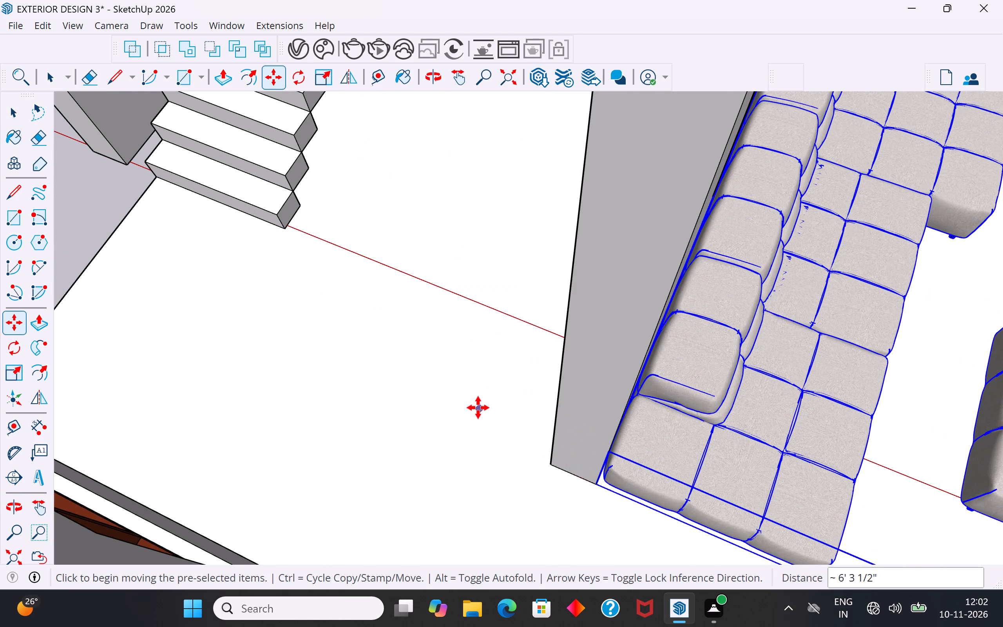
{"action": "scroll", "coordinate": [478, 408], "scroll_direction": "down", "scroll_amount": 12}
{"action": "middle_click_drag", "start_coordinate": [623, 428], "coordinate": [353, 358]}
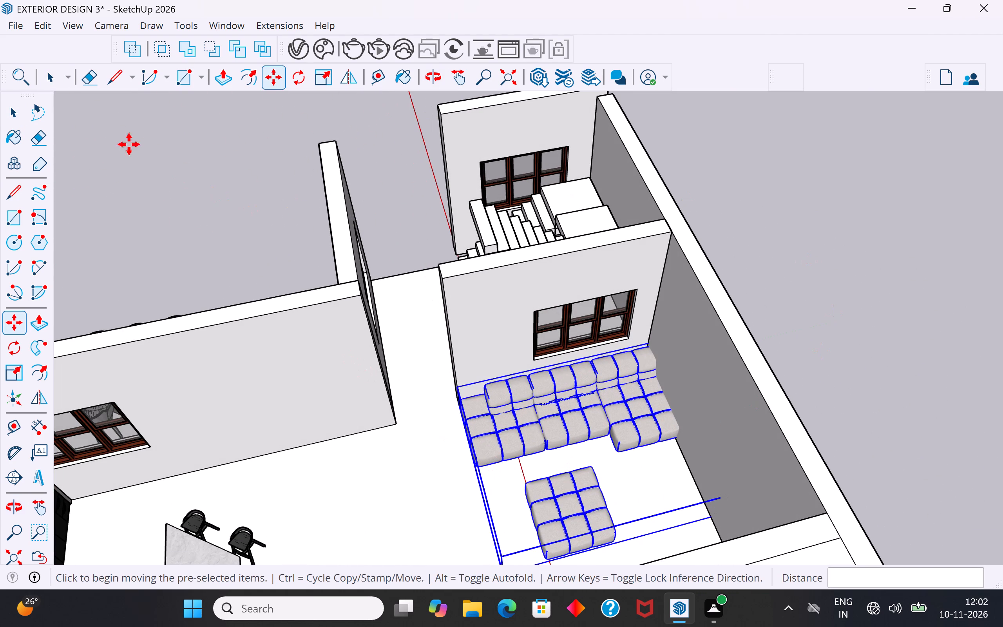
{"action": "left_click", "coordinate": [18, 114]}
{"action": "left_click", "coordinate": [172, 259]}
Scale the sofa set uniformly about its center by a factor of 0.92.
{"action": "scroll", "coordinate": [462, 361], "scroll_direction": "down", "scroll_amount": 5}
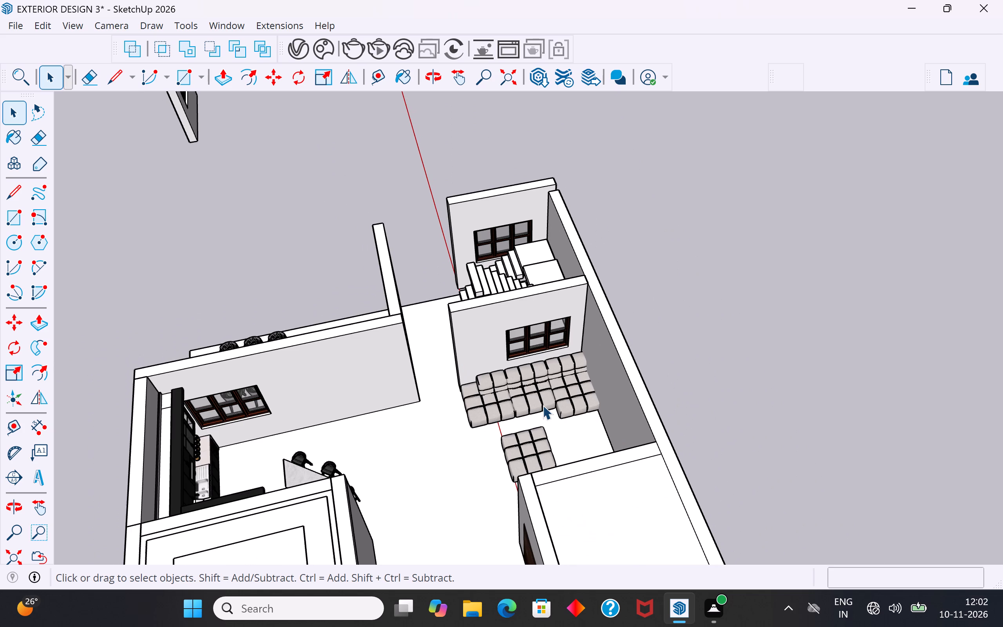
{"action": "left_click", "coordinate": [543, 405]}
{"action": "middle_click_drag", "start_coordinate": [578, 425], "coordinate": [572, 444]}
{"action": "key", "text": "s"}
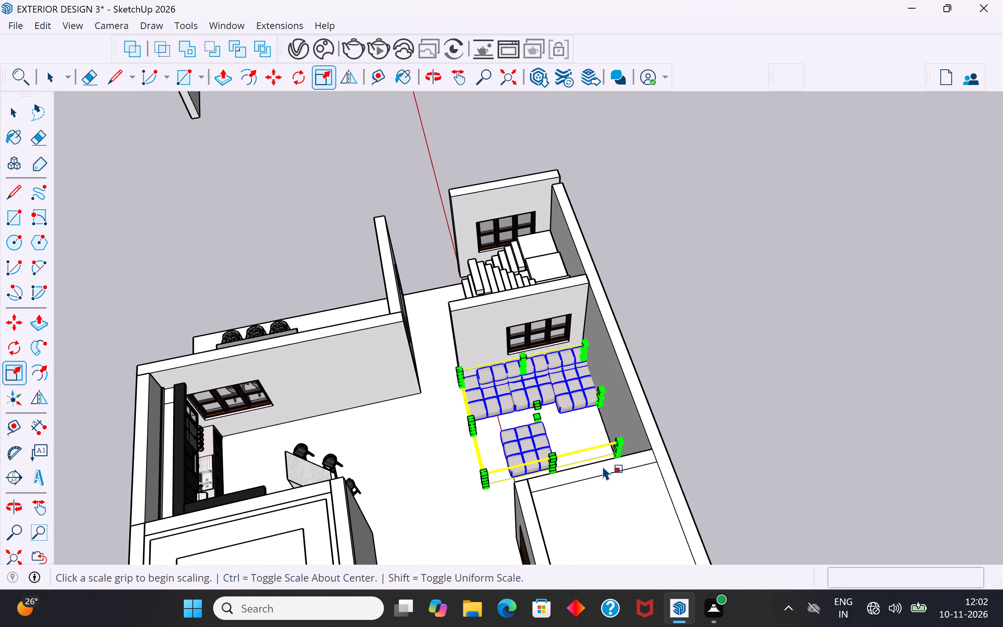
{"action": "scroll", "coordinate": [576, 418], "scroll_direction": "down", "scroll_amount": 3}
{"action": "middle_click_drag", "start_coordinate": [576, 418], "coordinate": [592, 468]}
{"action": "scroll", "coordinate": [607, 437], "scroll_direction": "up", "scroll_amount": 5}
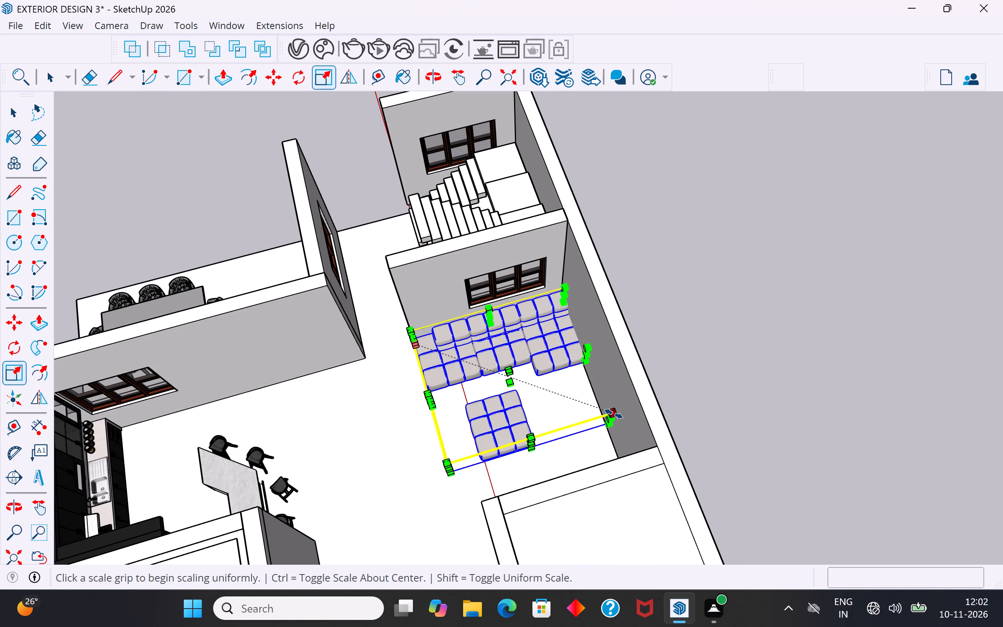
{"action": "left_click_drag", "start_coordinate": [614, 414], "coordinate": [605, 408], "text": "ctrl"}
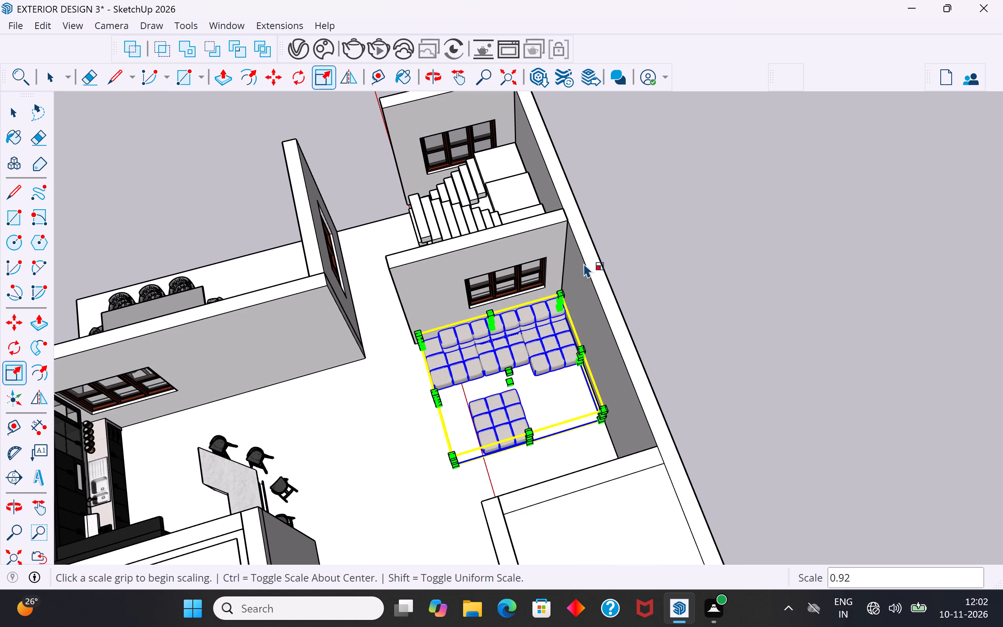
{"action": "left_click", "coordinate": [16, 107]}
{"action": "left_click", "coordinate": [191, 198]}
Examine how the sofa set sits against the window wall and on the living-room floor.
{"action": "scroll", "coordinate": [415, 323], "scroll_direction": "up", "scroll_amount": 5}
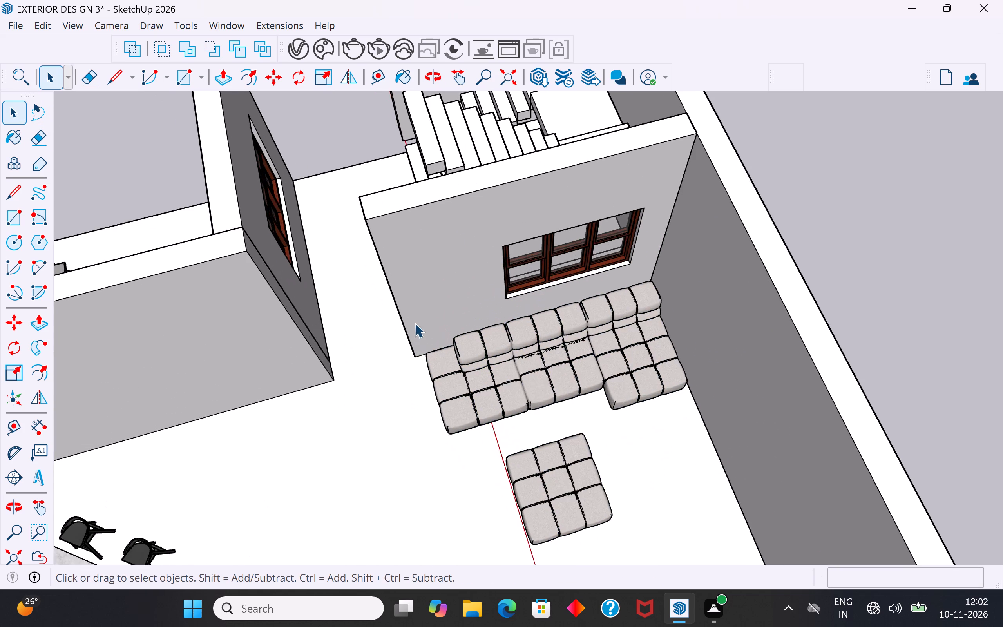
{"action": "middle_click_drag", "start_coordinate": [543, 369], "coordinate": [663, 302]}
{"action": "scroll", "coordinate": [541, 369], "scroll_direction": "up", "scroll_amount": 3}
{"action": "scroll", "coordinate": [508, 392], "scroll_direction": "up", "scroll_amount": 1}
{"action": "middle_click_drag", "start_coordinate": [508, 392], "coordinate": [583, 310]}
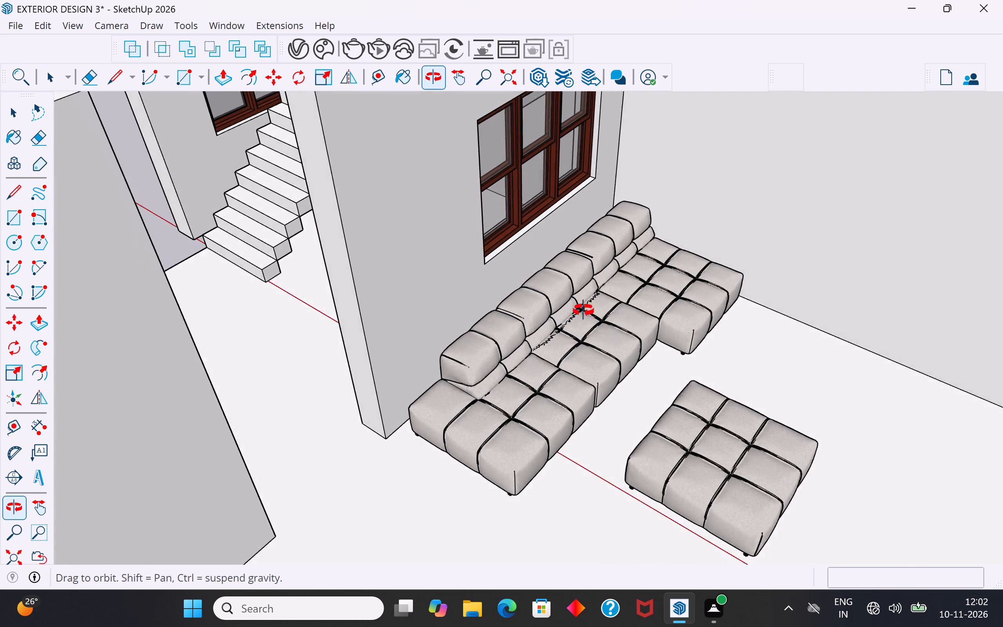
{"action": "middle_click_drag", "start_coordinate": [583, 310], "coordinate": [613, 301]}
{"action": "middle_click_drag", "start_coordinate": [606, 297], "coordinate": [643, 249]}
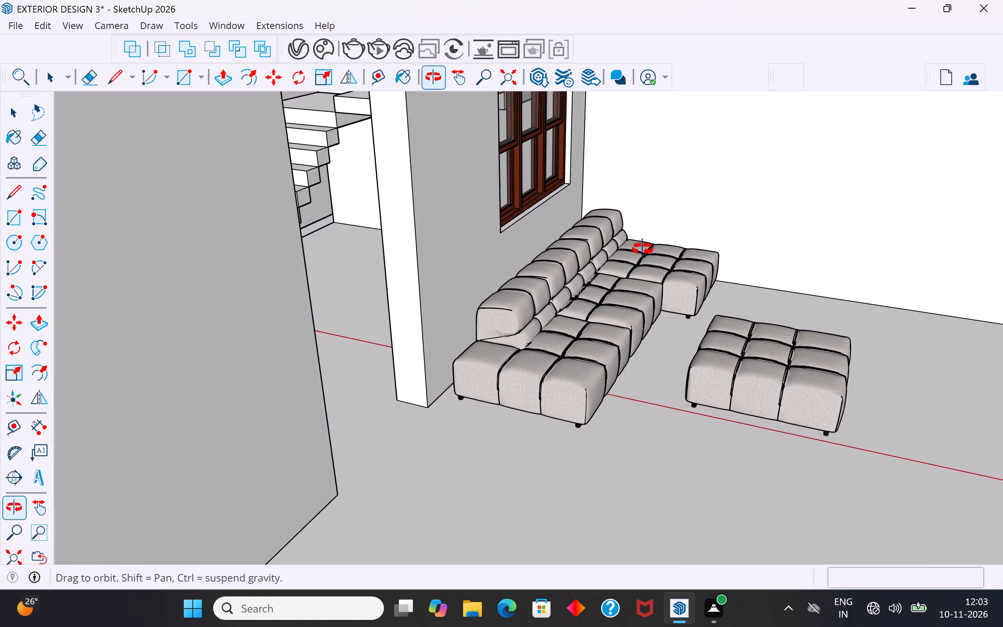
{"action": "middle_click_drag", "start_coordinate": [643, 249], "coordinate": [639, 251]}
{"action": "scroll", "coordinate": [579, 315], "scroll_direction": "up", "scroll_amount": 3}
Scale the sofa set uniformly about its center by a factor of 1.06.
{"action": "left_click", "coordinate": [579, 315]}
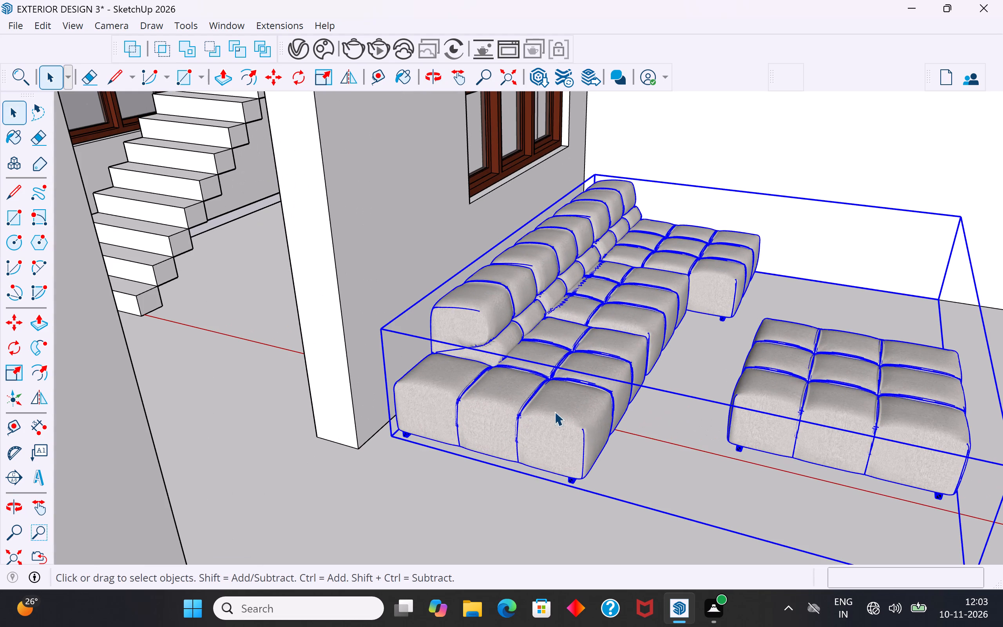
{"action": "middle_click_drag", "start_coordinate": [666, 424], "coordinate": [431, 486]}
{"action": "middle_click_drag", "start_coordinate": [592, 469], "coordinate": [604, 496]}
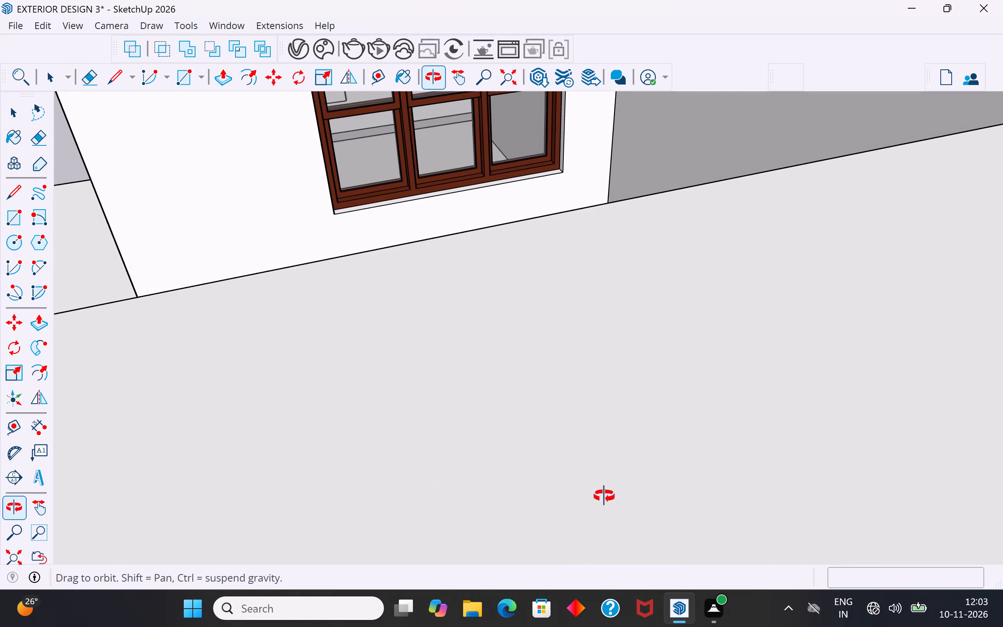
{"action": "middle_click_drag", "start_coordinate": [604, 496], "coordinate": [625, 575]}
{"action": "scroll", "coordinate": [657, 498], "scroll_direction": "down", "scroll_amount": 20}
{"action": "scroll", "coordinate": [657, 498], "scroll_direction": "down", "scroll_amount": 12}
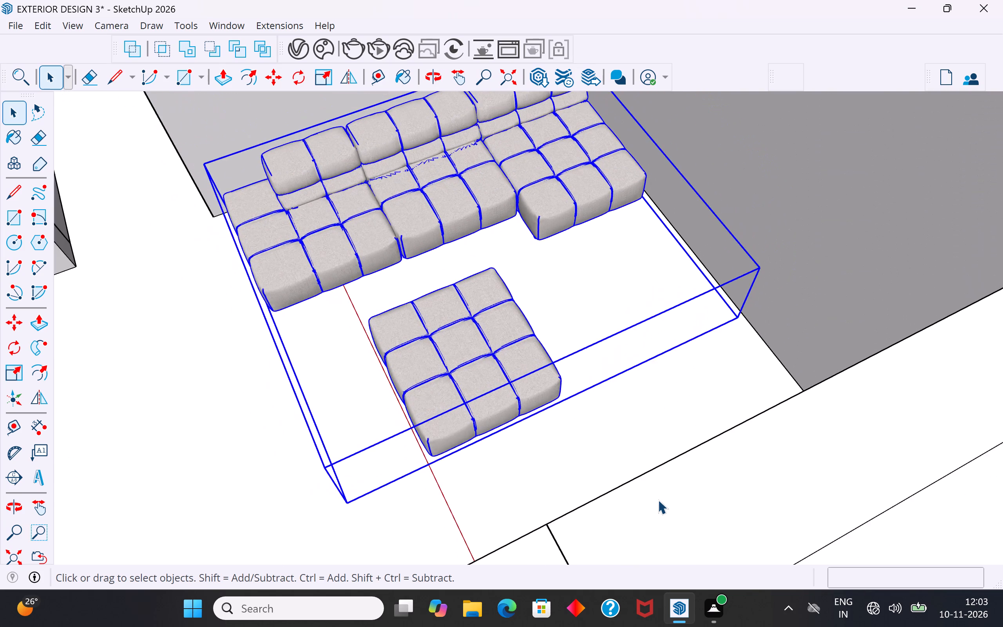
{"action": "scroll", "coordinate": [620, 256], "scroll_direction": "down", "scroll_amount": 9}
{"action": "scroll", "coordinate": [551, 147], "scroll_direction": "up", "scroll_amount": 4}
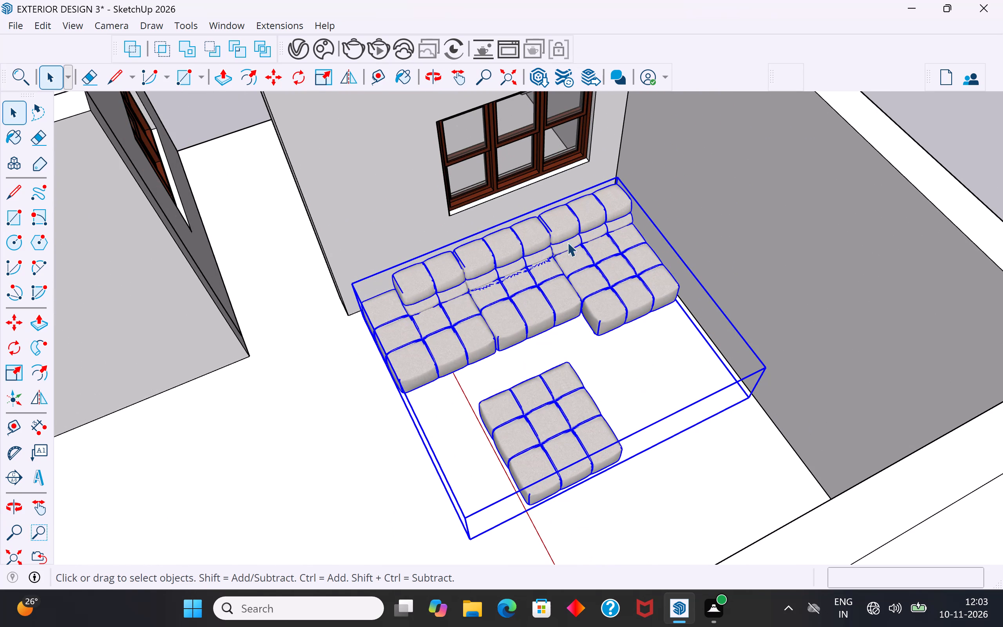
{"action": "key", "text": "s"}
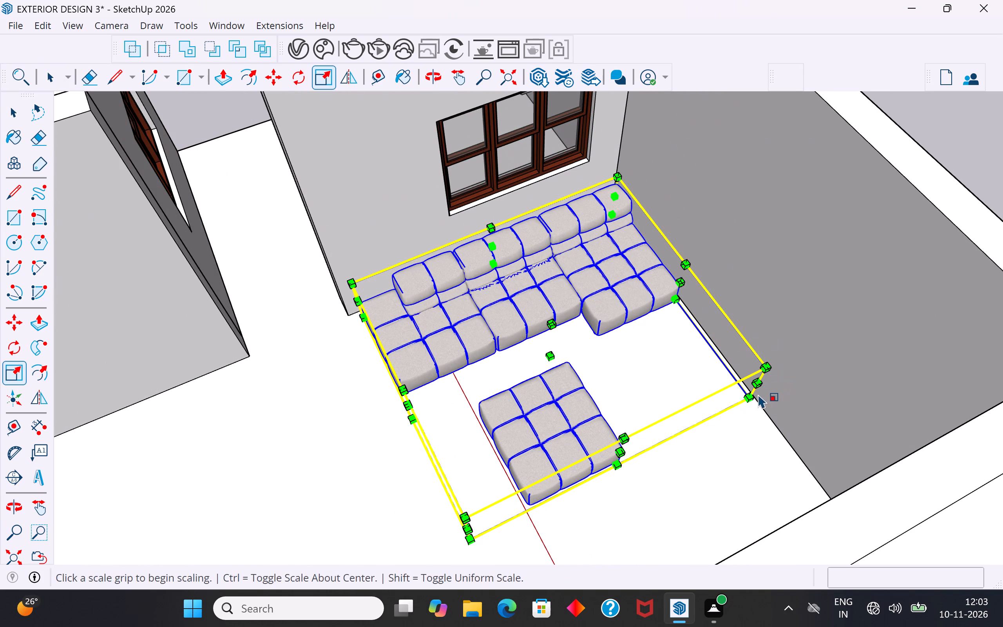
{"action": "left_click_drag", "start_coordinate": [766, 369], "coordinate": [775, 369], "text": "ctrl"}
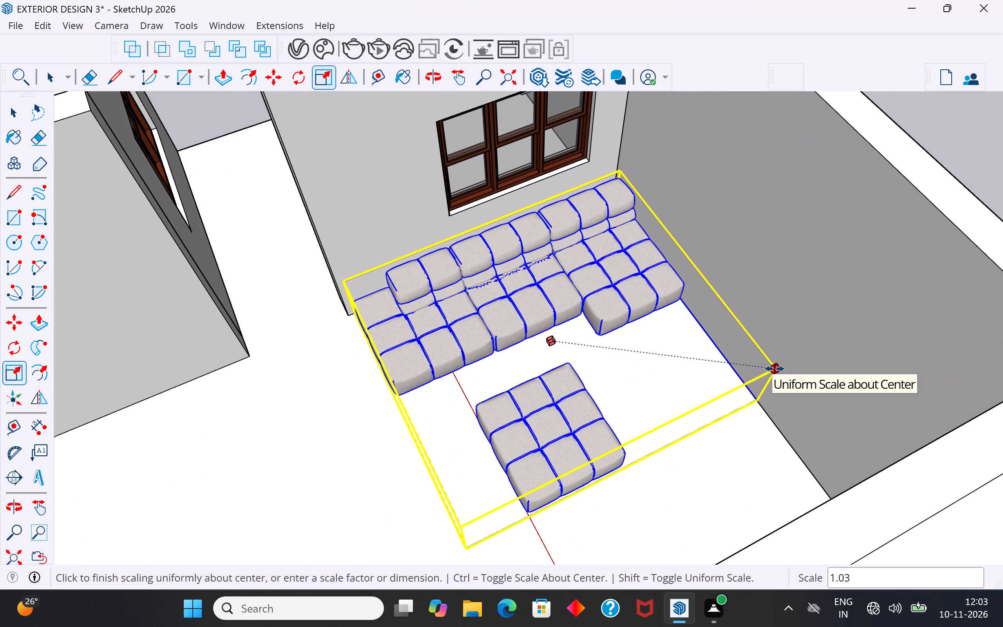
{"action": "left_click_drag", "start_coordinate": [775, 369], "coordinate": [781, 369], "text": "ctrl"}
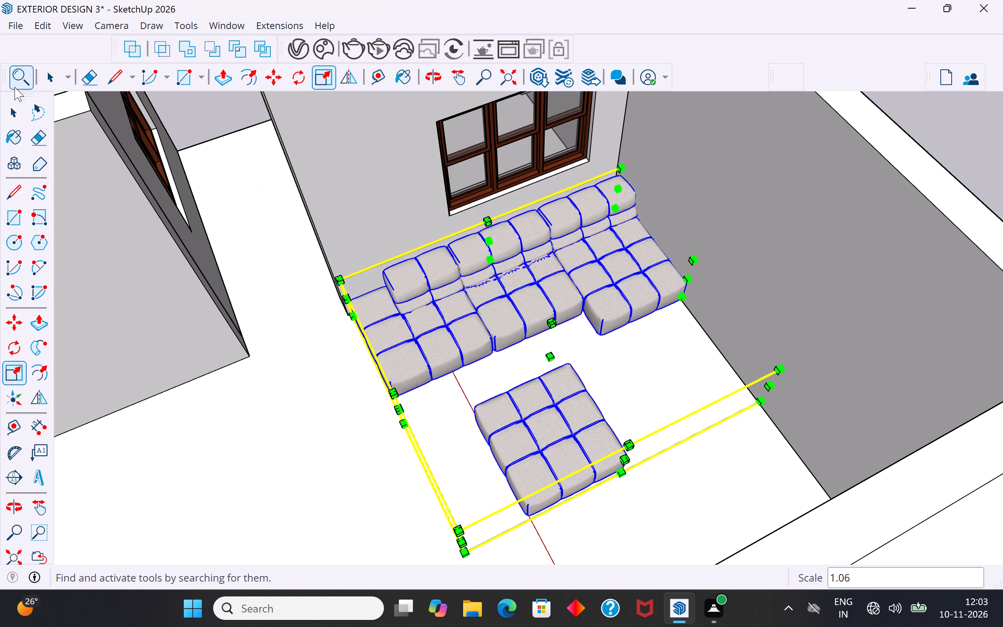
Move the sofa set so its bottom back corner meets the window wall's free-end floor corner on the living-room side.
{"action": "left_click", "coordinate": [14, 117]}
{"action": "scroll", "coordinate": [520, 417], "scroll_direction": "down", "scroll_amount": 12}
{"action": "left_click", "coordinate": [724, 318]}
{"action": "scroll", "coordinate": [460, 411], "scroll_direction": "up", "scroll_amount": 2}
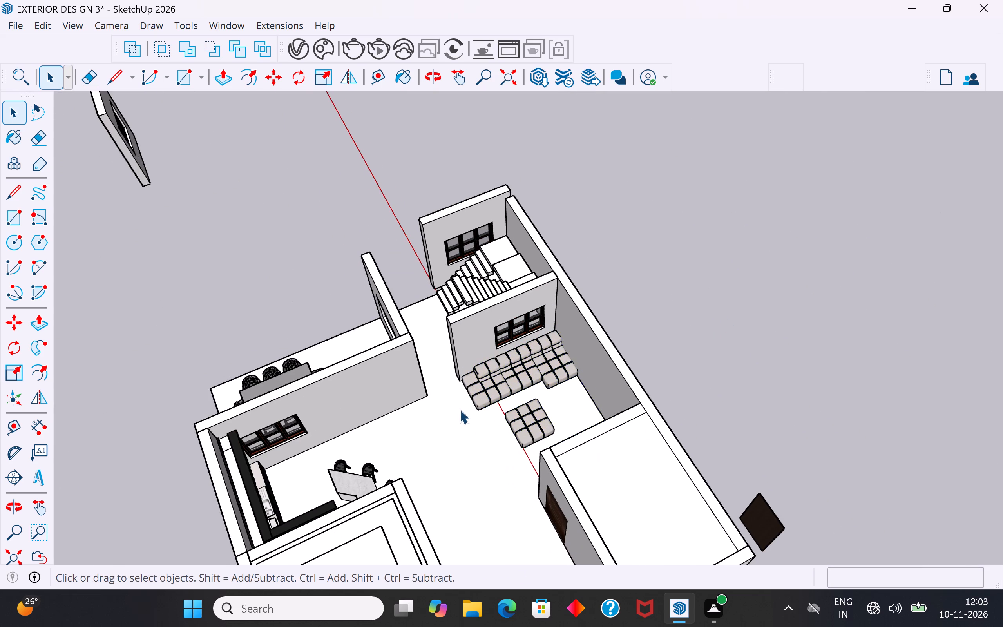
{"action": "scroll", "coordinate": [460, 410], "scroll_direction": "up", "scroll_amount": 6}
{"action": "middle_click_drag", "start_coordinate": [492, 371], "coordinate": [558, 280]}
{"action": "middle_click_drag", "start_coordinate": [472, 421], "coordinate": [547, 405]}
{"action": "scroll", "coordinate": [547, 405], "scroll_direction": "up", "scroll_amount": 2}
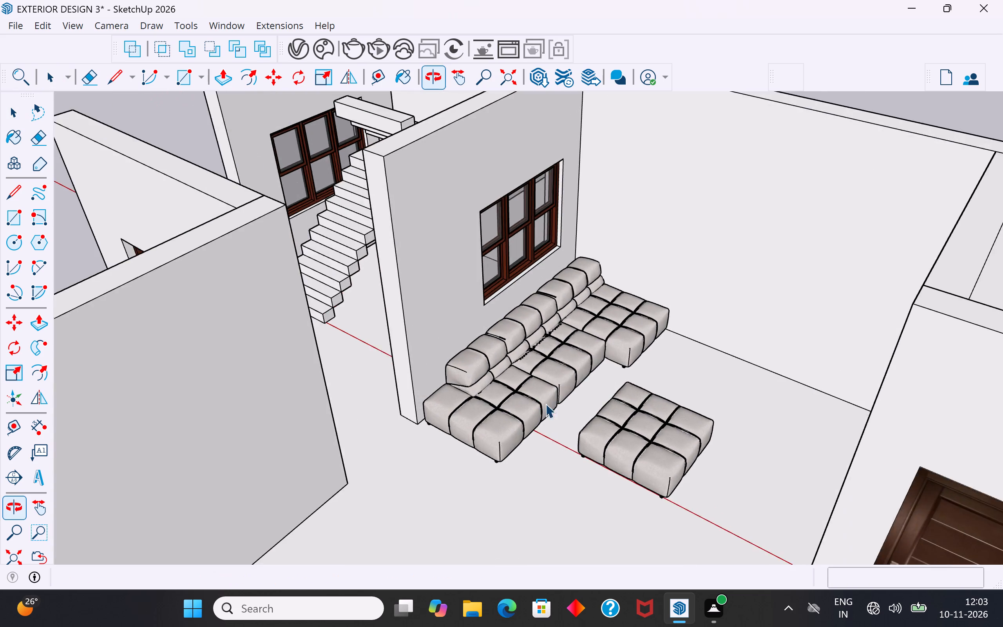
{"action": "scroll", "coordinate": [545, 404], "scroll_direction": "up", "scroll_amount": 7}
{"action": "scroll", "coordinate": [410, 450], "scroll_direction": "up", "scroll_amount": 9}
{"action": "middle_click_drag", "start_coordinate": [414, 419], "coordinate": [437, 348]}
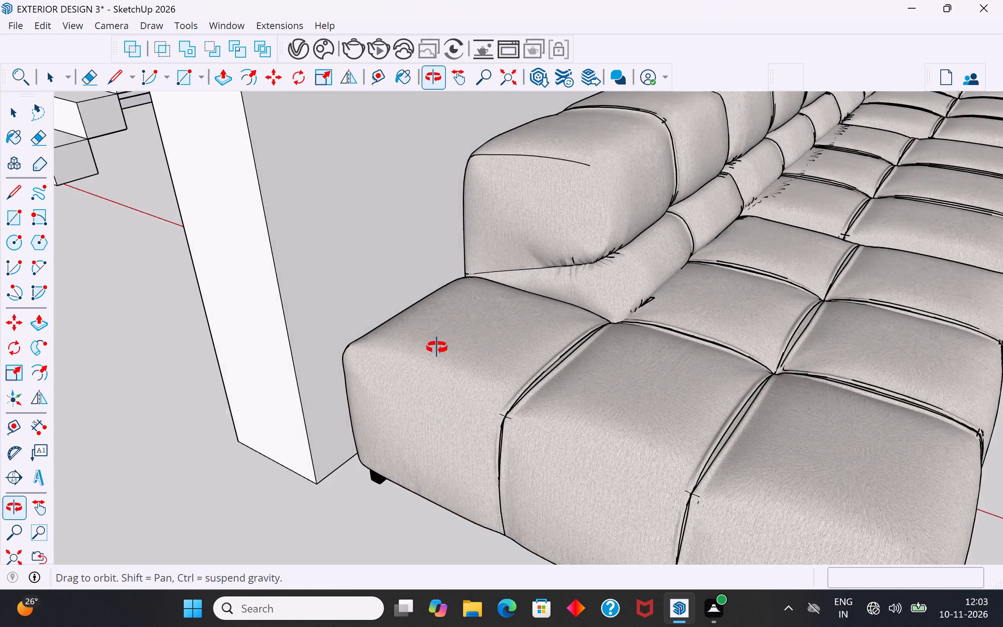
{"action": "middle_click_drag", "start_coordinate": [437, 348], "coordinate": [438, 338]}
{"action": "scroll", "coordinate": [362, 455], "scroll_direction": "up", "scroll_amount": 4}
{"action": "left_click", "coordinate": [377, 477]}
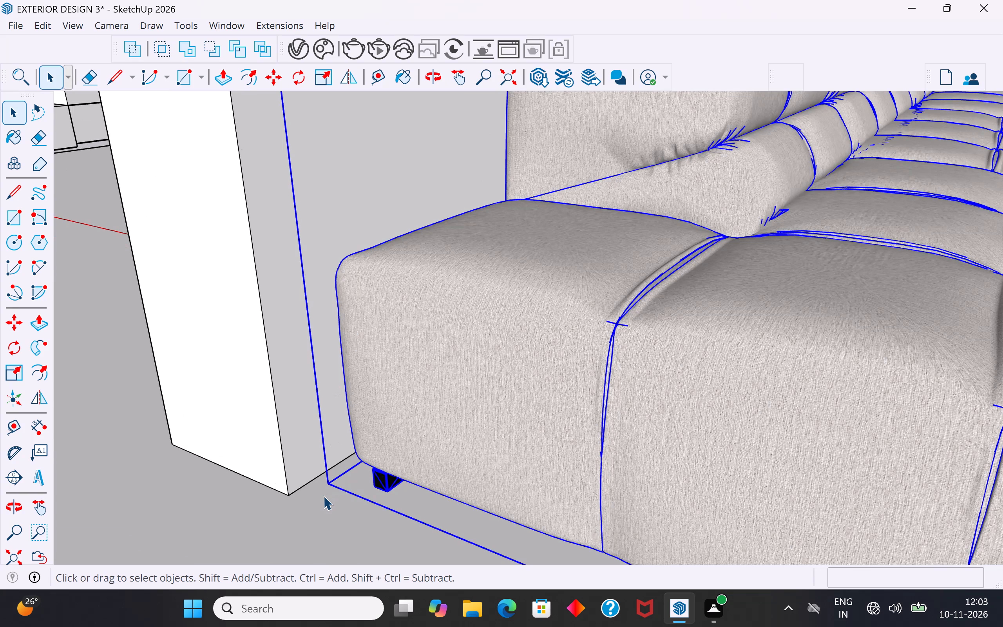
{"action": "key", "text": "m"}
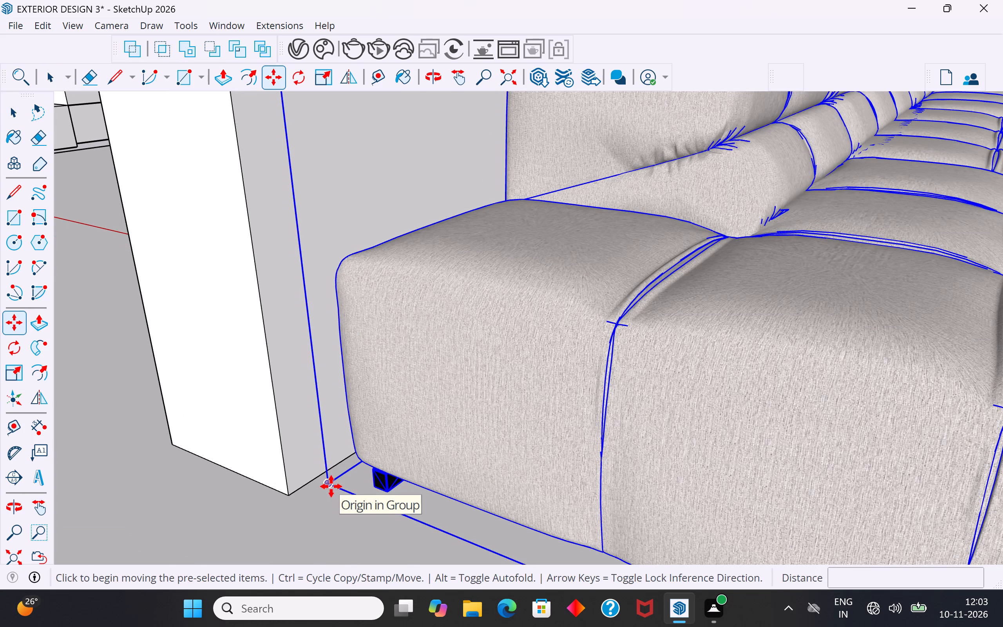
{"action": "left_click", "coordinate": [331, 486]}
{"action": "left_click", "coordinate": [288, 496]}
{"action": "scroll", "coordinate": [413, 501], "scroll_direction": "down", "scroll_amount": 7}
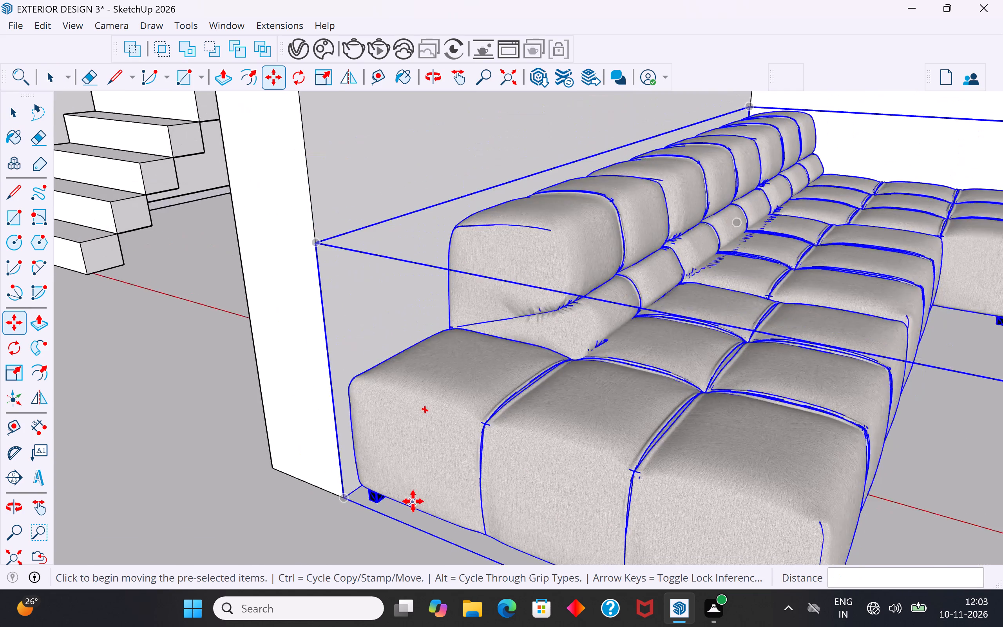
{"action": "scroll", "coordinate": [413, 501], "scroll_direction": "down", "scroll_amount": 19}
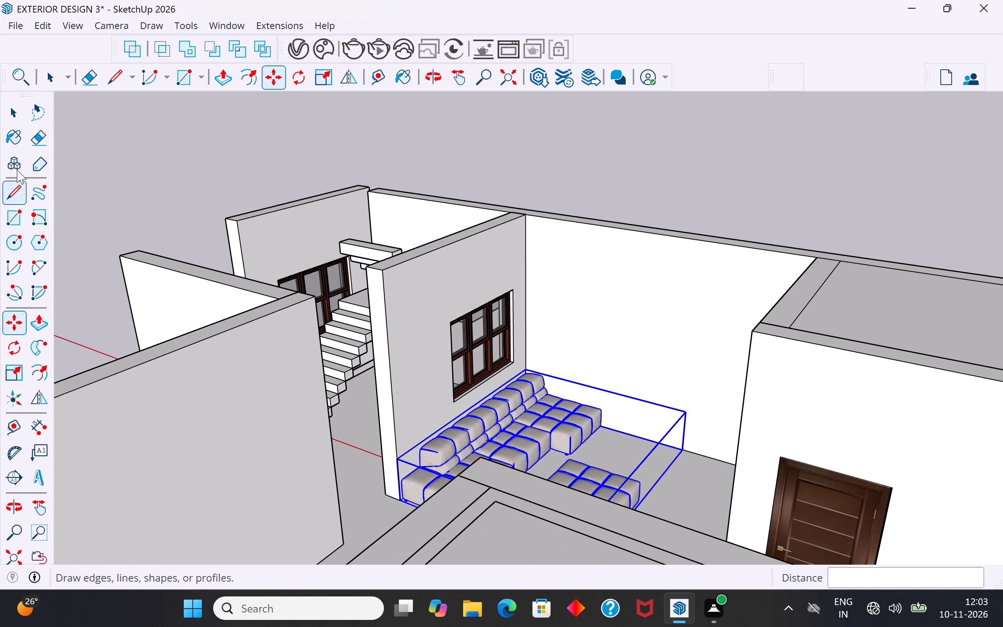
{"action": "left_click", "coordinate": [14, 118]}
{"action": "left_click", "coordinate": [116, 177]}
Examine the sofa set's fit along the window wall and against the adjoining side wall.
{"action": "scroll", "coordinate": [429, 330], "scroll_direction": "down", "scroll_amount": 1}
{"action": "middle_click_drag", "start_coordinate": [424, 358], "coordinate": [301, 531]}
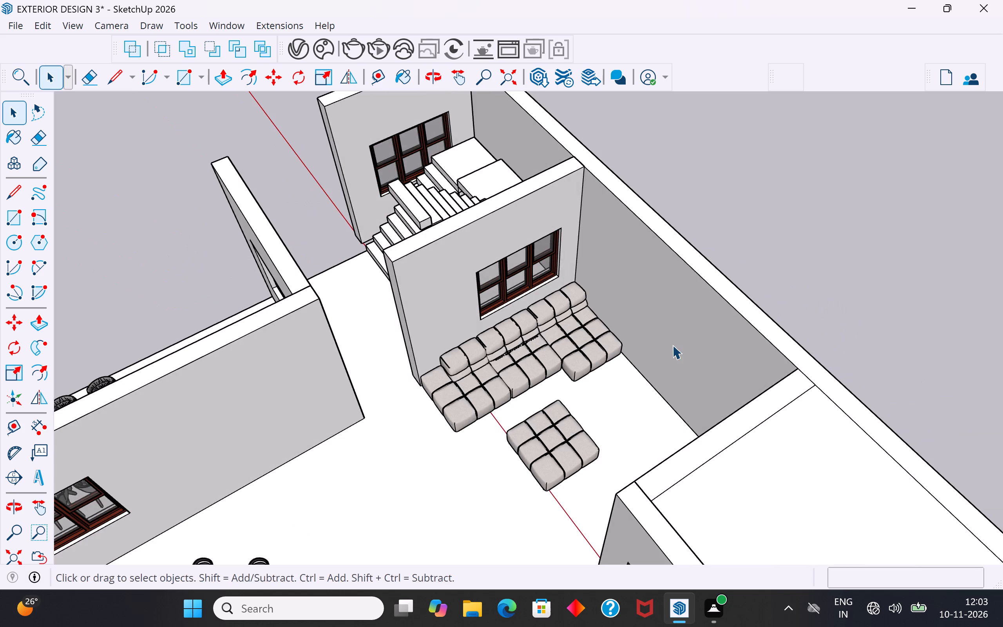
{"action": "scroll", "coordinate": [672, 345], "scroll_direction": "up", "scroll_amount": 5}
{"action": "middle_click_drag", "start_coordinate": [682, 348], "coordinate": [514, 352]}
{"action": "scroll", "coordinate": [568, 405], "scroll_direction": "up", "scroll_amount": 2}
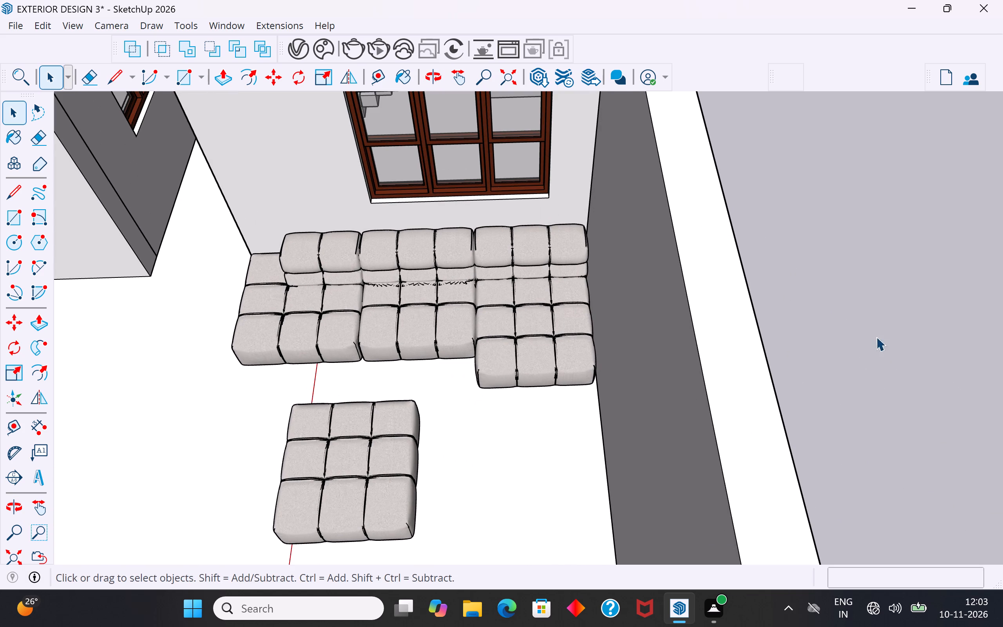
{"action": "left_click", "coordinate": [885, 312]}
{"action": "scroll", "coordinate": [587, 364], "scroll_direction": "down", "scroll_amount": 5}
{"action": "middle_click_drag", "start_coordinate": [498, 444], "coordinate": [779, 368]}
{"action": "scroll", "coordinate": [519, 442], "scroll_direction": "up", "scroll_amount": 3}
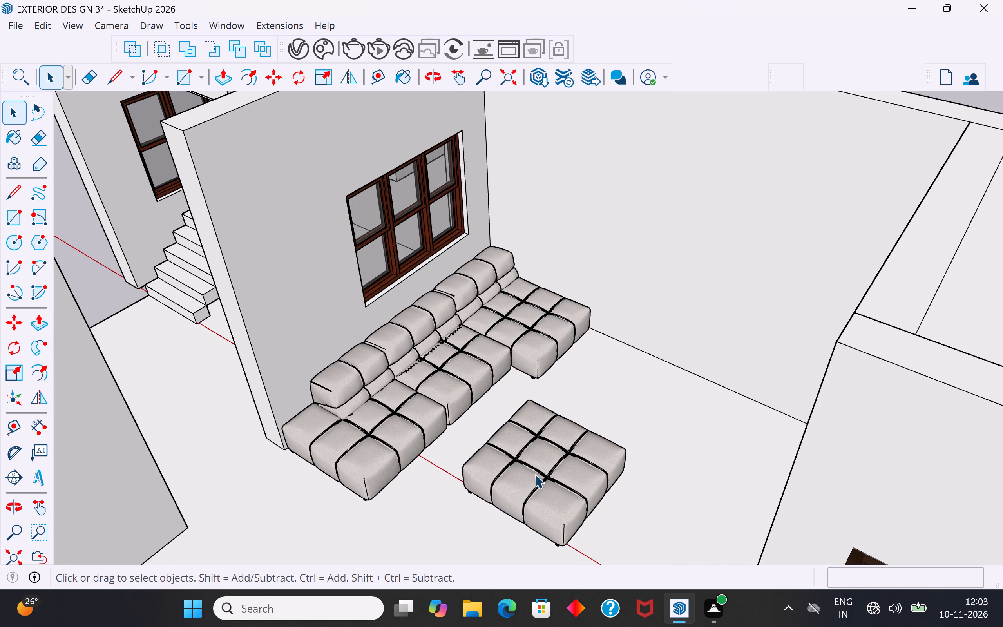
{"action": "left_click", "coordinate": [539, 482]}
{"action": "middle_click_drag", "start_coordinate": [543, 487], "coordinate": [597, 434]}
{"action": "scroll", "coordinate": [597, 434], "scroll_direction": "down", "scroll_amount": 9}
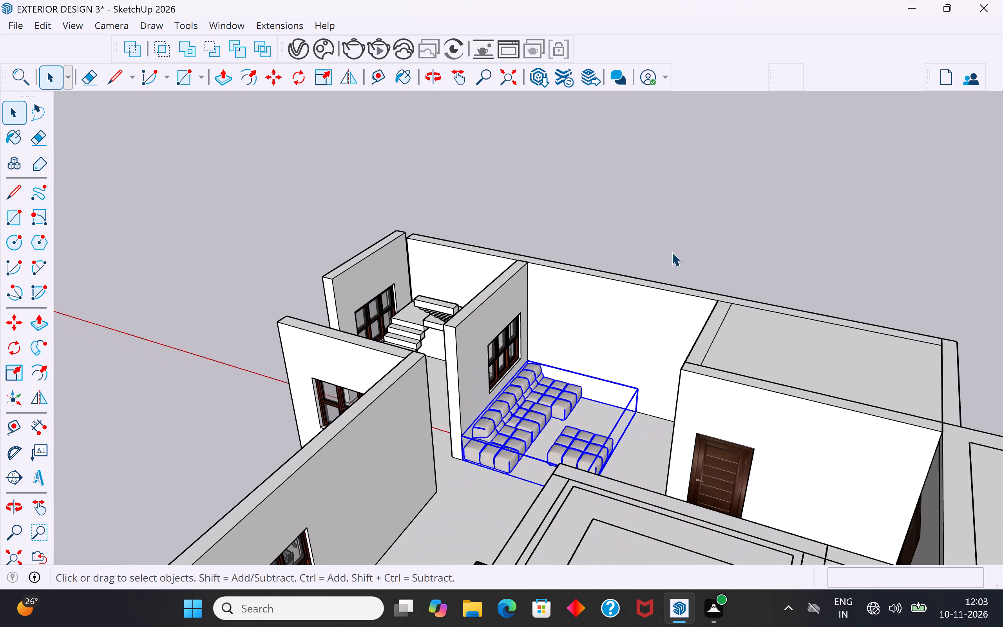
{"action": "left_click", "coordinate": [676, 221]}
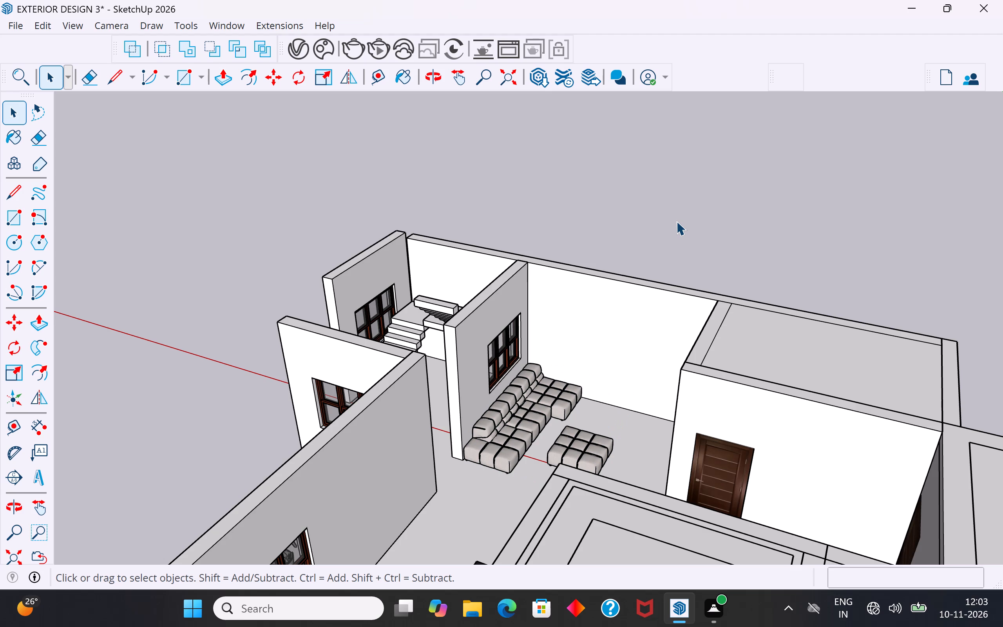
{"action": "scroll", "coordinate": [589, 405], "scroll_direction": "down", "scroll_amount": 4}
{"action": "middle_click_drag", "start_coordinate": [536, 433], "coordinate": [619, 433]}
{"action": "scroll", "coordinate": [507, 428], "scroll_direction": "up", "scroll_amount": 5}
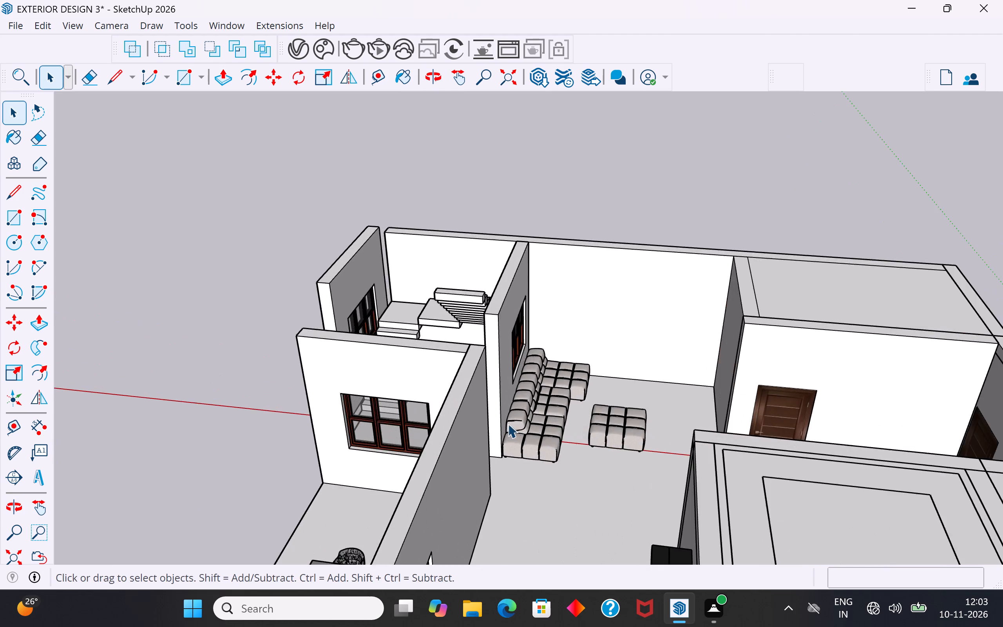
{"action": "scroll", "coordinate": [508, 424], "scroll_direction": "up", "scroll_amount": 5}
{"action": "middle_click_drag", "start_coordinate": [626, 451], "coordinate": [521, 452]}
{"action": "scroll", "coordinate": [521, 452], "scroll_direction": "up", "scroll_amount": 4}
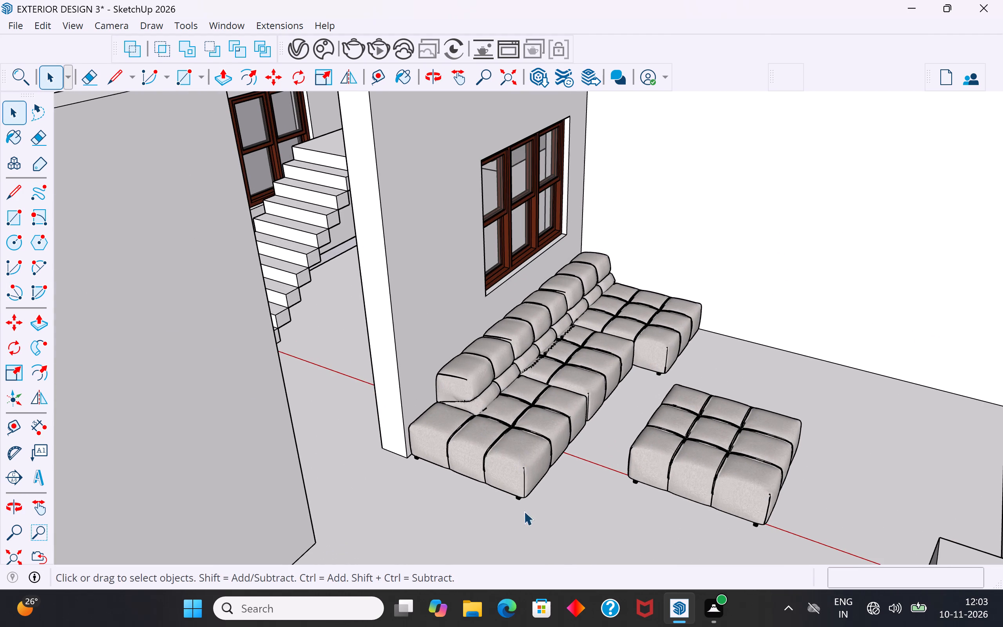
{"action": "scroll", "coordinate": [603, 385], "scroll_direction": "up", "scroll_amount": 4}
{"action": "middle_click_drag", "start_coordinate": [629, 370], "coordinate": [578, 380]}
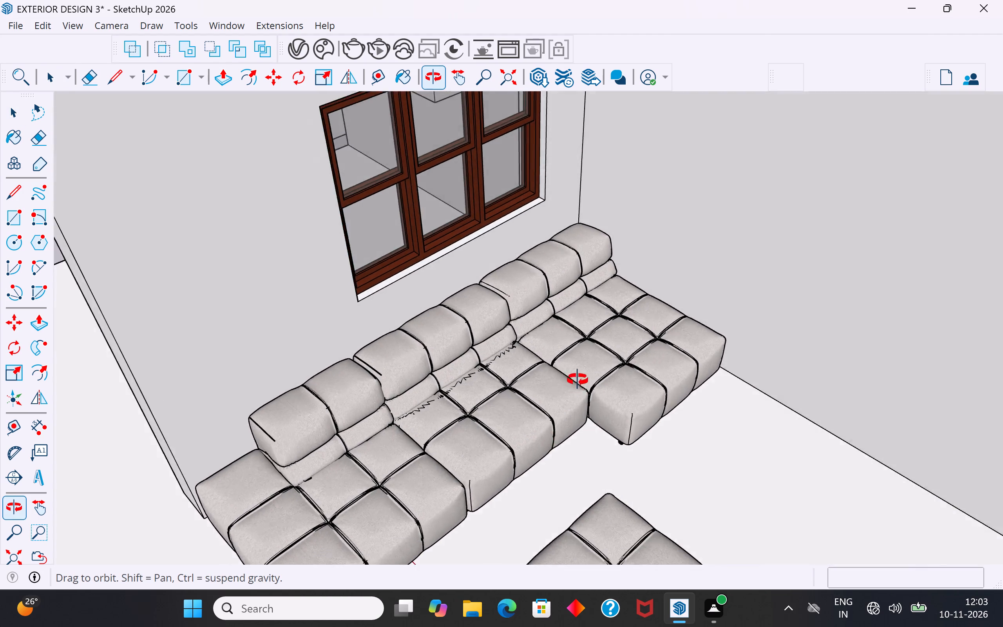
{"action": "middle_click_drag", "start_coordinate": [578, 380], "coordinate": [590, 358]}
Examine the house layout around the living room, dining area, kitchen and staircase.
{"action": "scroll", "coordinate": [552, 488], "scroll_direction": "down", "scroll_amount": 13}
{"action": "middle_click_drag", "start_coordinate": [607, 519], "coordinate": [638, 527]}
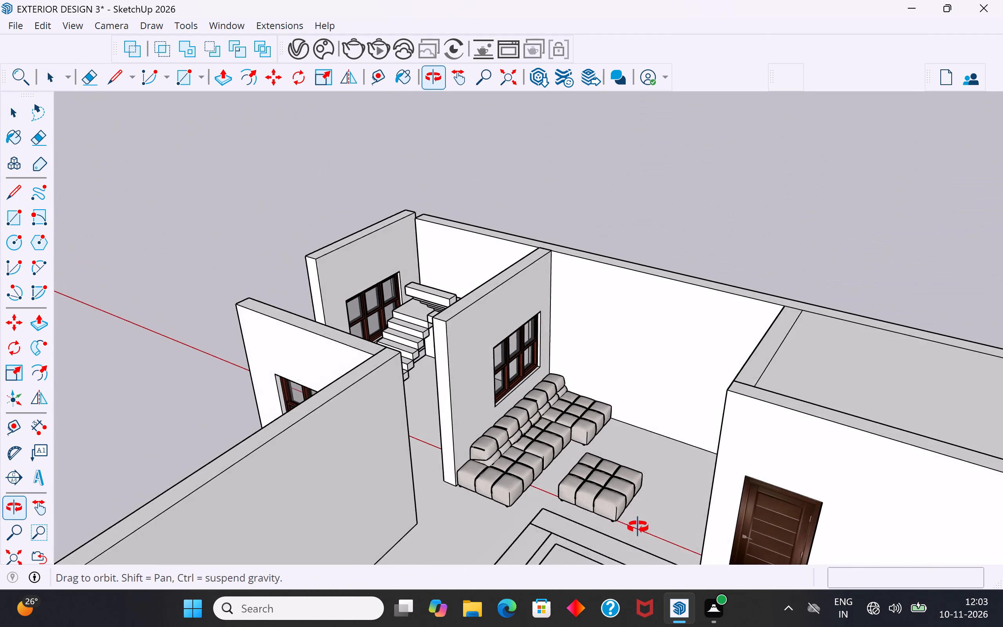
{"action": "middle_click_drag", "start_coordinate": [638, 527], "coordinate": [711, 549]}
{"action": "scroll", "coordinate": [677, 338], "scroll_direction": "down", "scroll_amount": 5}
{"action": "middle_click_drag", "start_coordinate": [628, 427], "coordinate": [666, 469]}
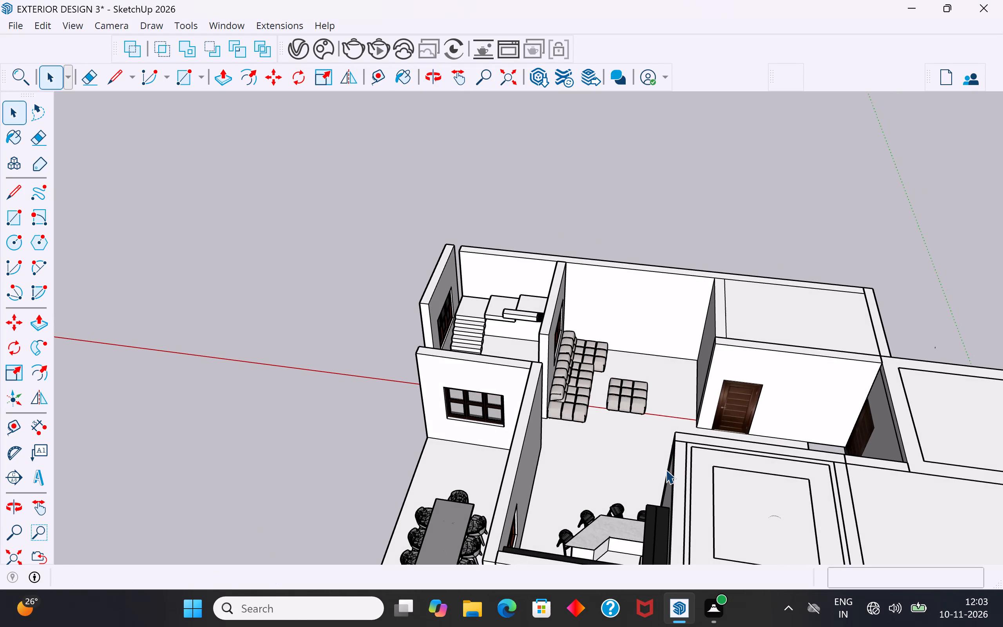
{"action": "scroll", "coordinate": [666, 469], "scroll_direction": "down", "scroll_amount": 4}
{"action": "middle_click_drag", "start_coordinate": [529, 524], "coordinate": [814, 487]}
{"action": "scroll", "coordinate": [567, 414], "scroll_direction": "up", "scroll_amount": 3}
{"action": "middle_click_drag", "start_coordinate": [578, 427], "coordinate": [697, 433]}
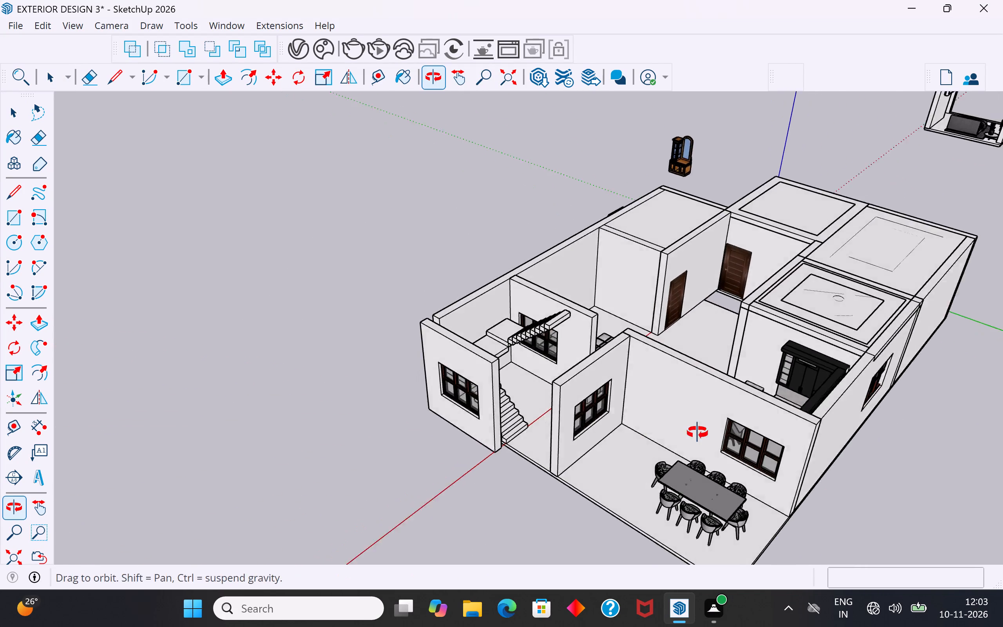
{"action": "middle_click_drag", "start_coordinate": [697, 433], "coordinate": [721, 431]}
{"action": "scroll", "coordinate": [691, 430], "scroll_direction": "up", "scroll_amount": 3}
{"action": "middle_click_drag", "start_coordinate": [666, 406], "coordinate": [716, 541]}
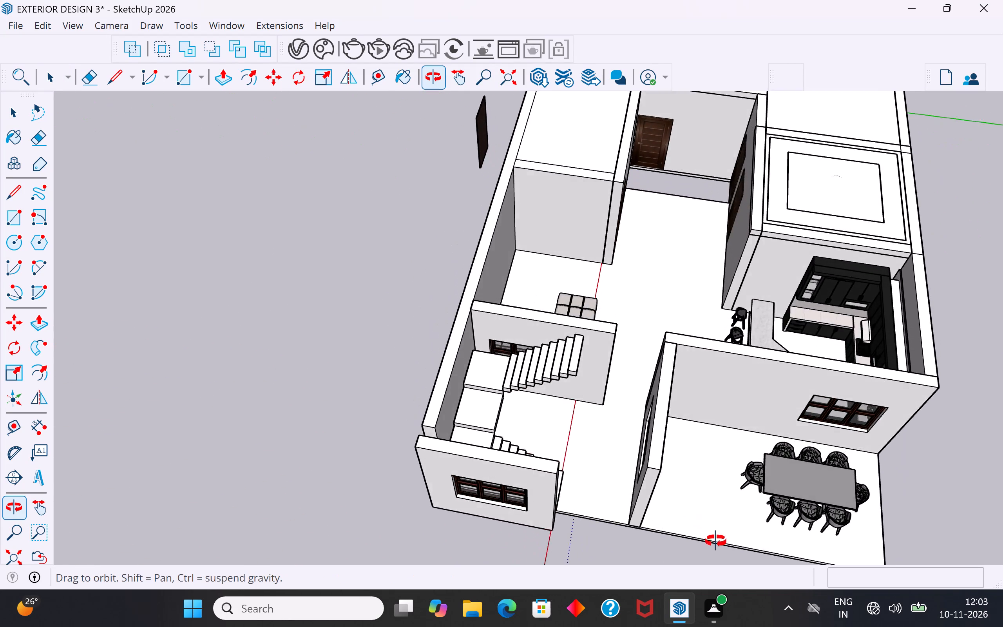
{"action": "middle_click_drag", "start_coordinate": [716, 541], "coordinate": [297, 479]}
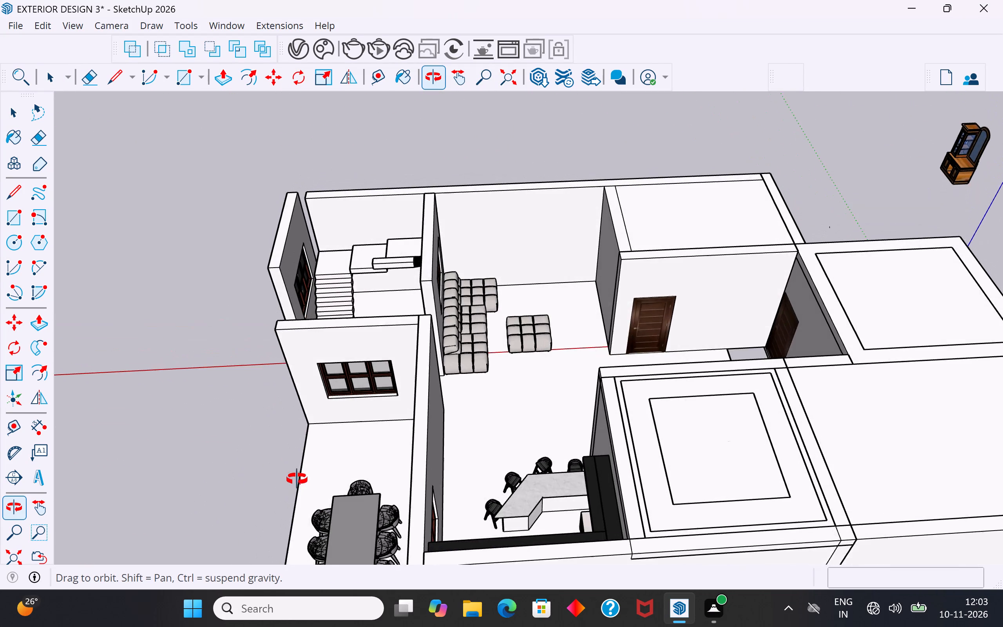
{"action": "middle_click_drag", "start_coordinate": [297, 479], "coordinate": [732, 467]}
{"action": "scroll", "coordinate": [559, 413], "scroll_direction": "down", "scroll_amount": 4}
{"action": "middle_click", "coordinate": [563, 415]}
{"action": "scroll", "coordinate": [599, 437], "scroll_direction": "up", "scroll_amount": 4}
{"action": "middle_click_drag", "start_coordinate": [597, 431], "coordinate": [444, 400]}
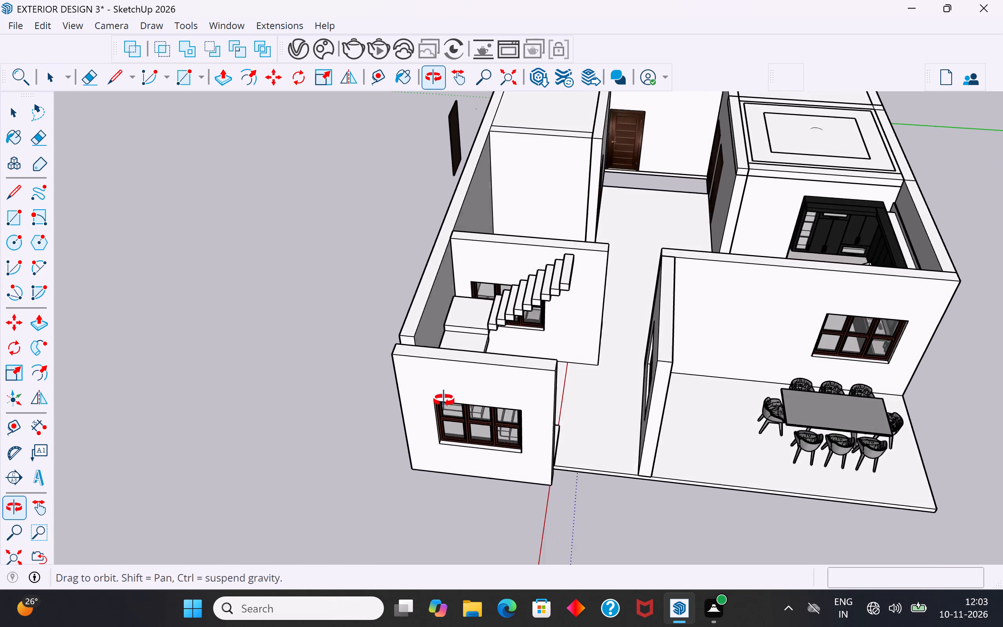
{"action": "middle_click_drag", "start_coordinate": [444, 400], "coordinate": [285, 387]}
{"action": "scroll", "coordinate": [284, 201], "scroll_direction": "up", "scroll_amount": 9}
{"action": "middle_click_drag", "start_coordinate": [571, 304], "coordinate": [527, 337]}
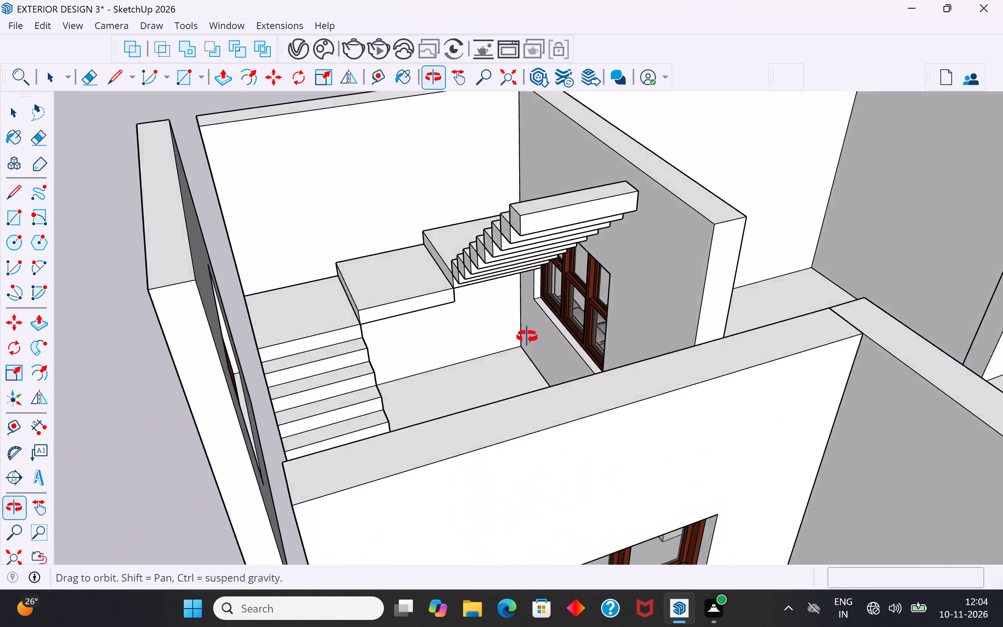
{"action": "middle_click_drag", "start_coordinate": [527, 337], "coordinate": [360, 294]}
Scale the sofa set vertically from its base by a factor of about 1.41.
{"action": "scroll", "coordinate": [468, 364], "scroll_direction": "up", "scroll_amount": 1}
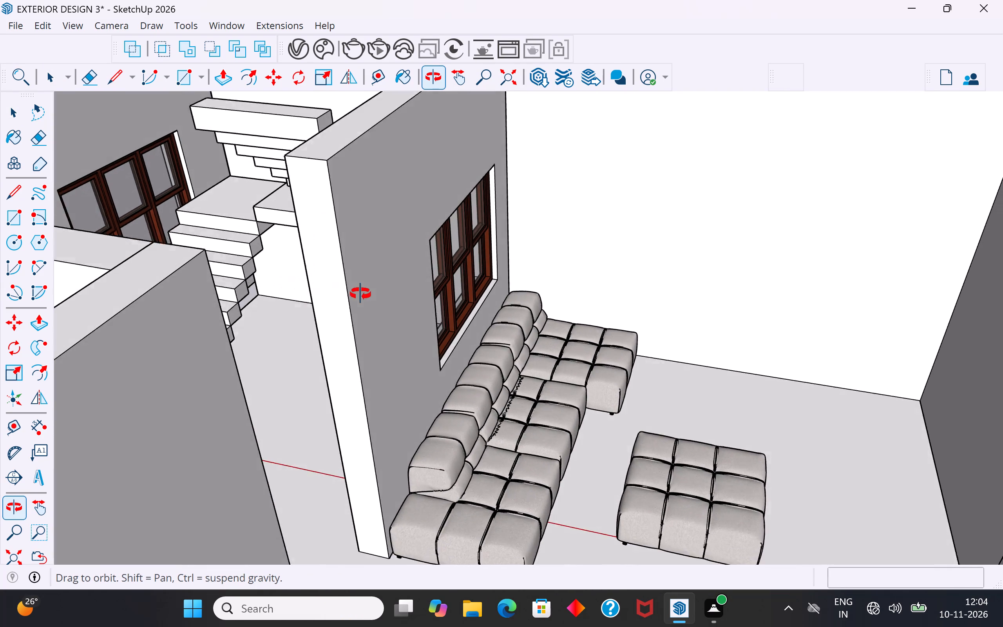
{"action": "middle_click_drag", "start_coordinate": [360, 294], "coordinate": [374, 176]}
{"action": "scroll", "coordinate": [515, 335], "scroll_direction": "up", "scroll_amount": 4}
{"action": "left_click", "coordinate": [547, 359]}
{"action": "middle_click_drag", "start_coordinate": [570, 377], "coordinate": [563, 386]}
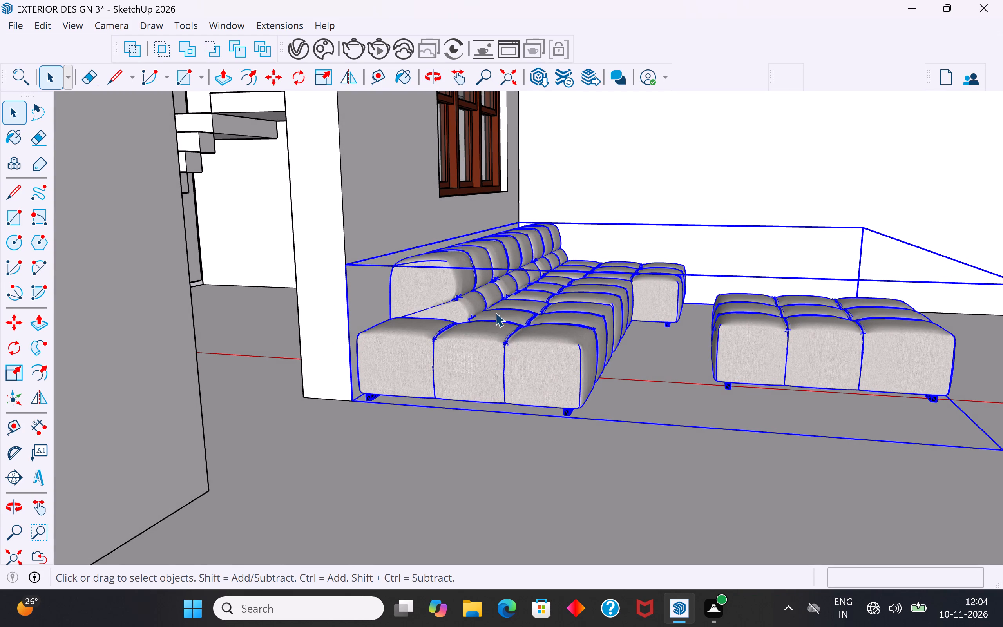
{"action": "key", "text": "s"}
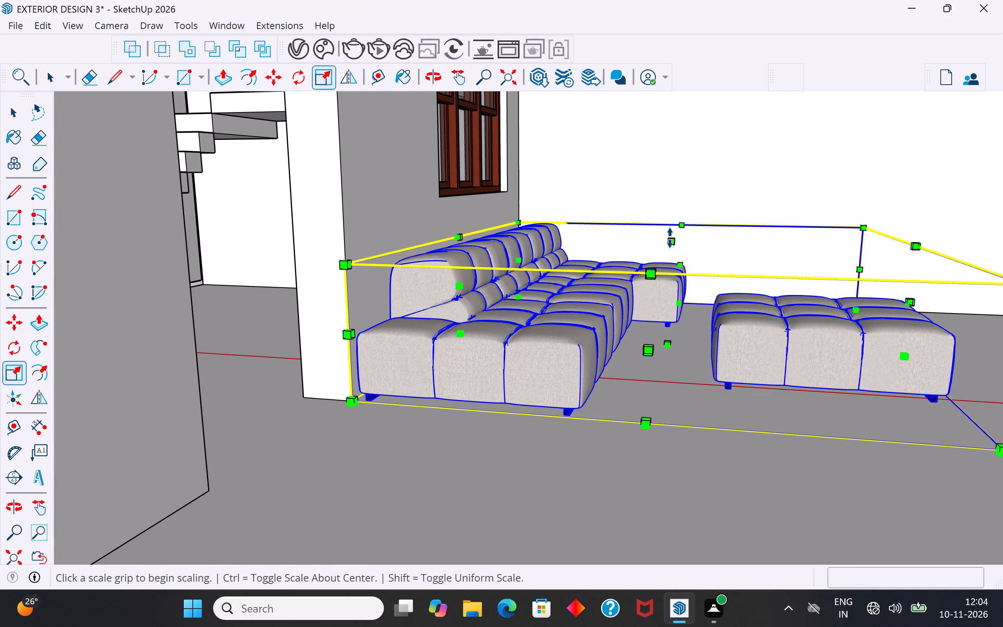
{"action": "left_click", "coordinate": [669, 241]}
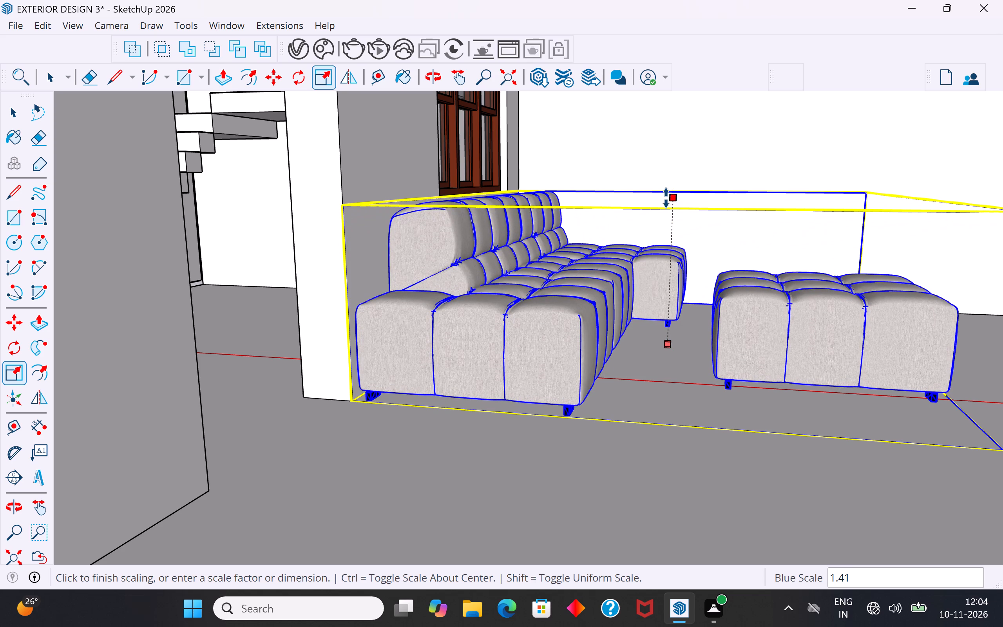
{"action": "left_click", "coordinate": [666, 198]}
{"action": "left_click", "coordinate": [16, 112]}
{"action": "left_click", "coordinate": [332, 371]}
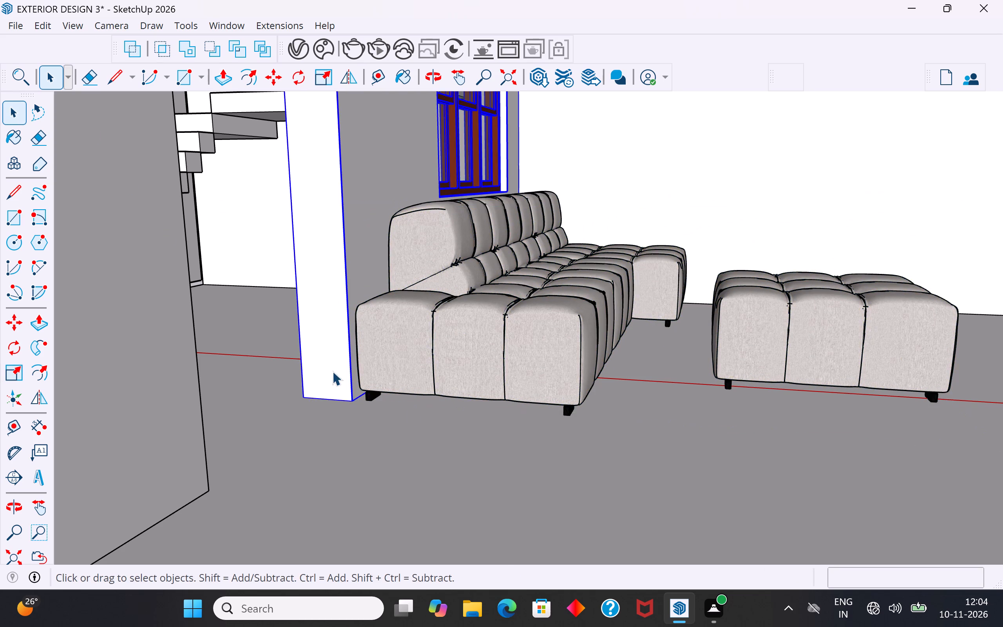
Examine the sofa set's height against the window and its proportions within the living room and whole house.
{"action": "scroll", "coordinate": [428, 448], "scroll_direction": "down", "scroll_amount": 11}
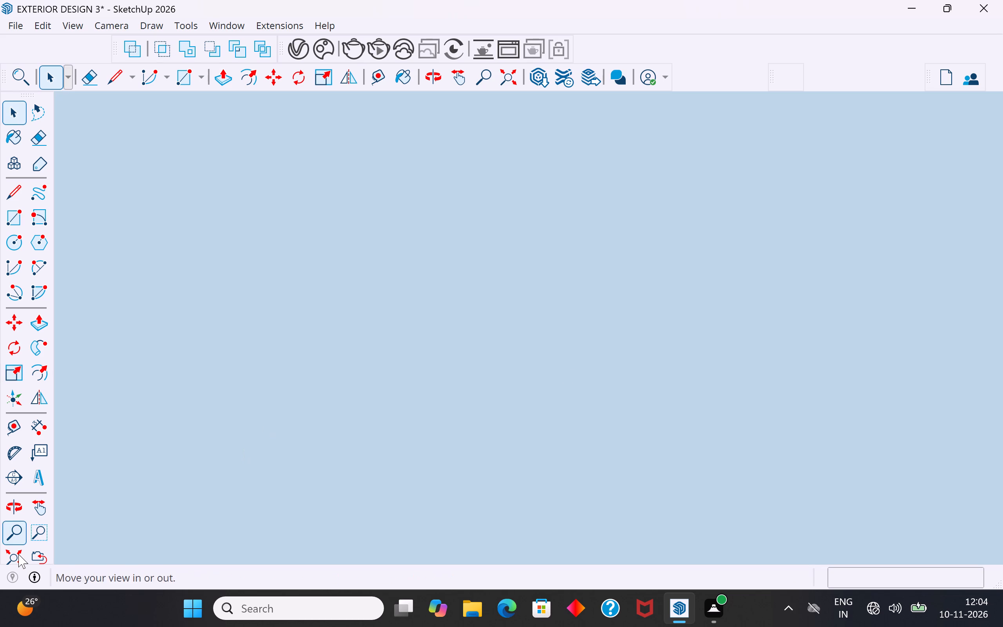
{"action": "left_click", "coordinate": [18, 554]}
{"action": "scroll", "coordinate": [492, 430], "scroll_direction": "down", "scroll_amount": 4}
{"action": "middle_click_drag", "start_coordinate": [491, 288], "coordinate": [486, 412]}
{"action": "scroll", "coordinate": [425, 263], "scroll_direction": "up", "scroll_amount": 6}
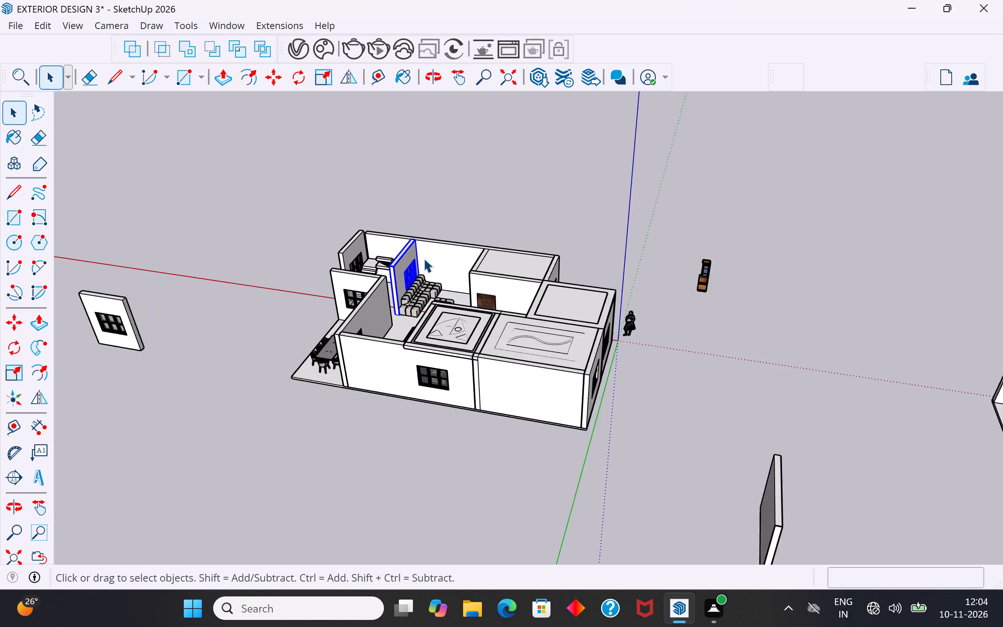
{"action": "scroll", "coordinate": [424, 258], "scroll_direction": "up", "scroll_amount": 9}
{"action": "left_click", "coordinate": [506, 169]}
{"action": "scroll", "coordinate": [433, 270], "scroll_direction": "up", "scroll_amount": 8}
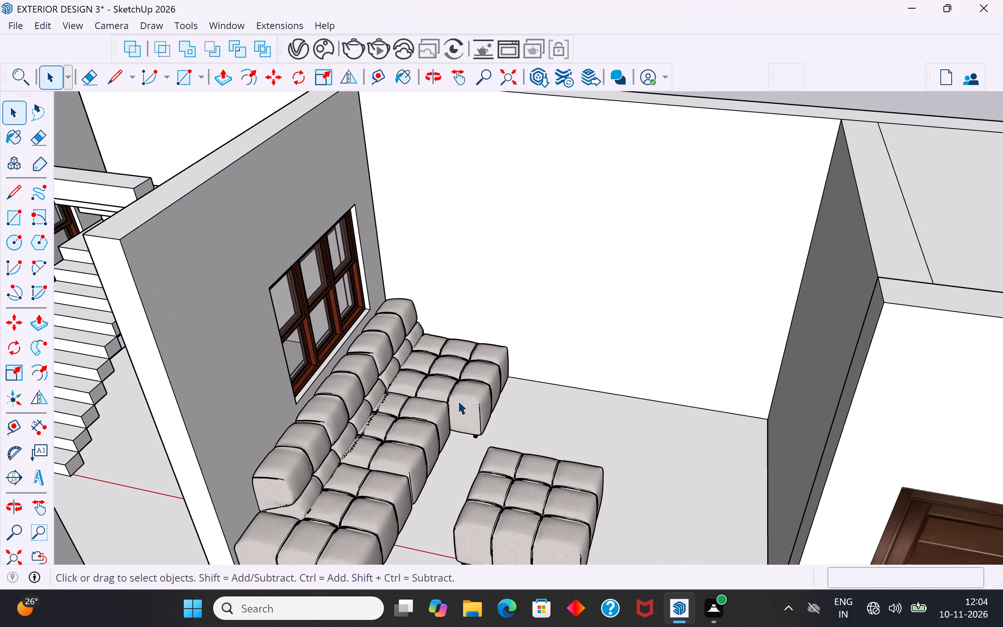
{"action": "middle_click_drag", "start_coordinate": [462, 403], "coordinate": [440, 313]}
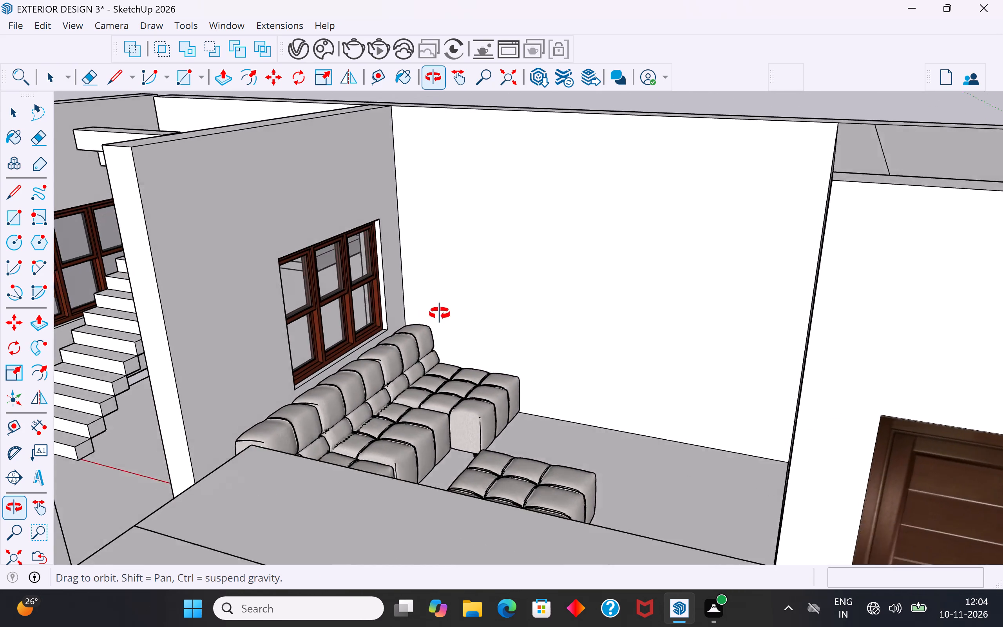
{"action": "middle_click_drag", "start_coordinate": [440, 313], "coordinate": [521, 320]}
{"action": "scroll", "coordinate": [521, 320], "scroll_direction": "down", "scroll_amount": 4}
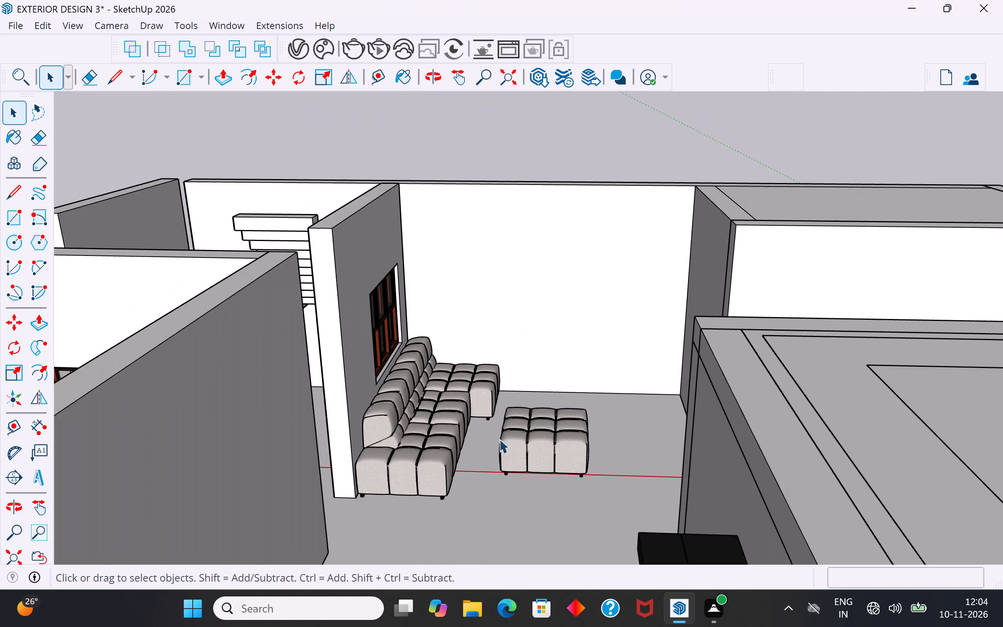
{"action": "scroll", "coordinate": [471, 504], "scroll_direction": "up", "scroll_amount": 7}
{"action": "middle_click_drag", "start_coordinate": [425, 485], "coordinate": [442, 450]}
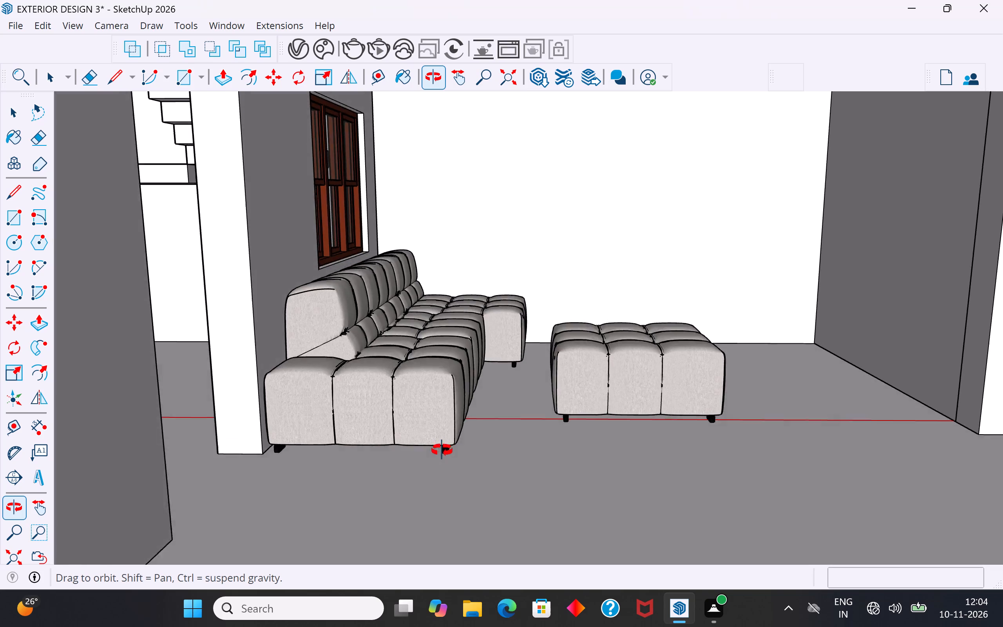
{"action": "middle_click_drag", "start_coordinate": [442, 450], "coordinate": [388, 541]}
{"action": "scroll", "coordinate": [447, 505], "scroll_direction": "down", "scroll_amount": 13}
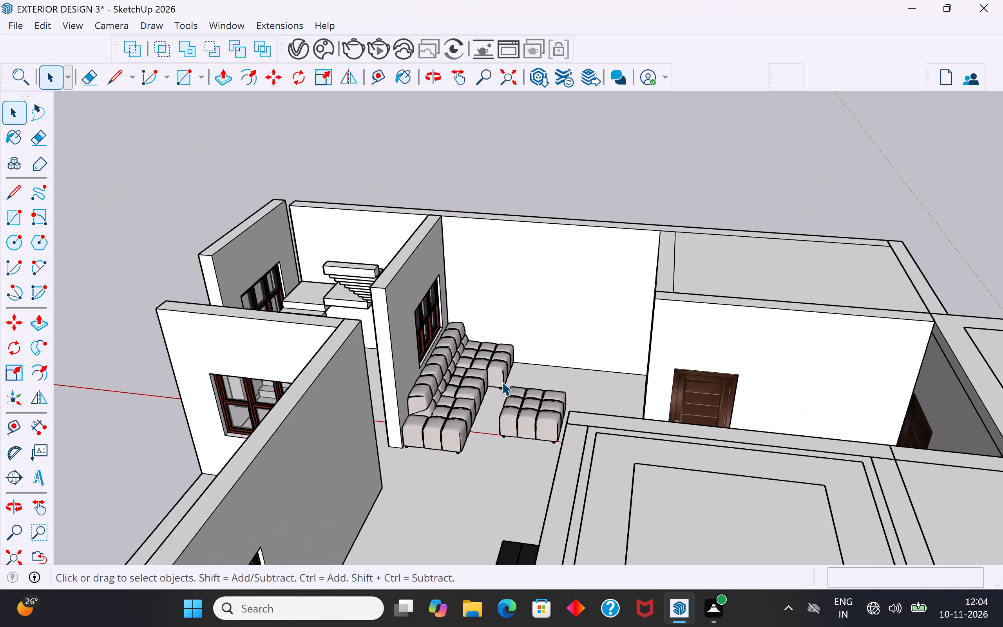
{"action": "scroll", "coordinate": [502, 382], "scroll_direction": "down", "scroll_amount": 1}
{"action": "middle_click_drag", "start_coordinate": [503, 456], "coordinate": [785, 498]}
{"action": "scroll", "coordinate": [648, 442], "scroll_direction": "up", "scroll_amount": 4}
{"action": "middle_click_drag", "start_coordinate": [591, 439], "coordinate": [817, 524]}
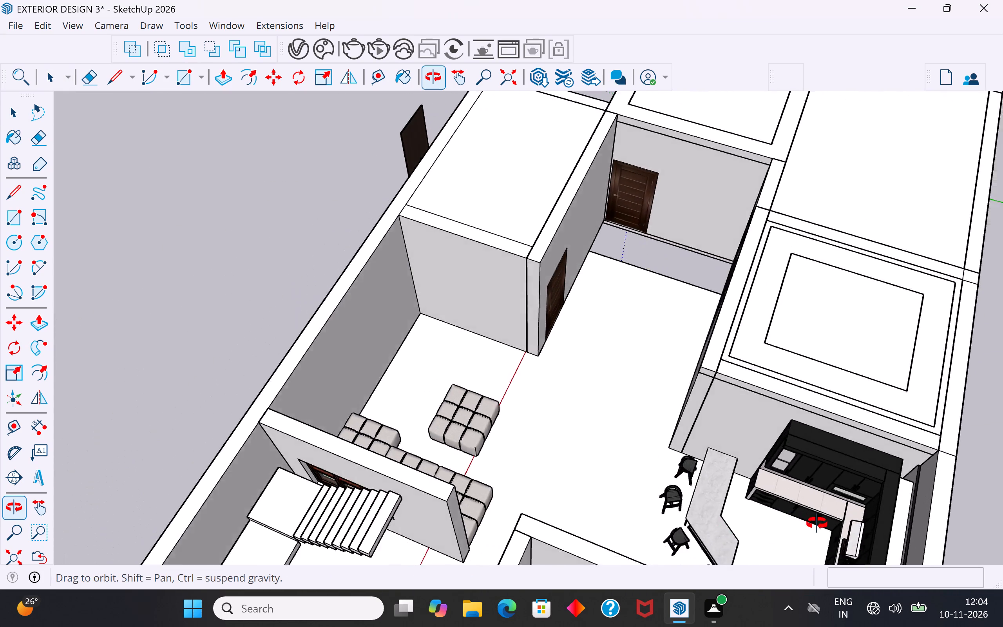
Move the windowed side wall of the dining area about 4' 10 15/16" along the floor edge toward the dining table.
{"action": "middle_click_drag", "start_coordinate": [817, 524], "coordinate": [900, 504]}
{"action": "scroll", "coordinate": [715, 426], "scroll_direction": "up", "scroll_amount": 4}
{"action": "middle_click_drag", "start_coordinate": [661, 395], "coordinate": [712, 407]}
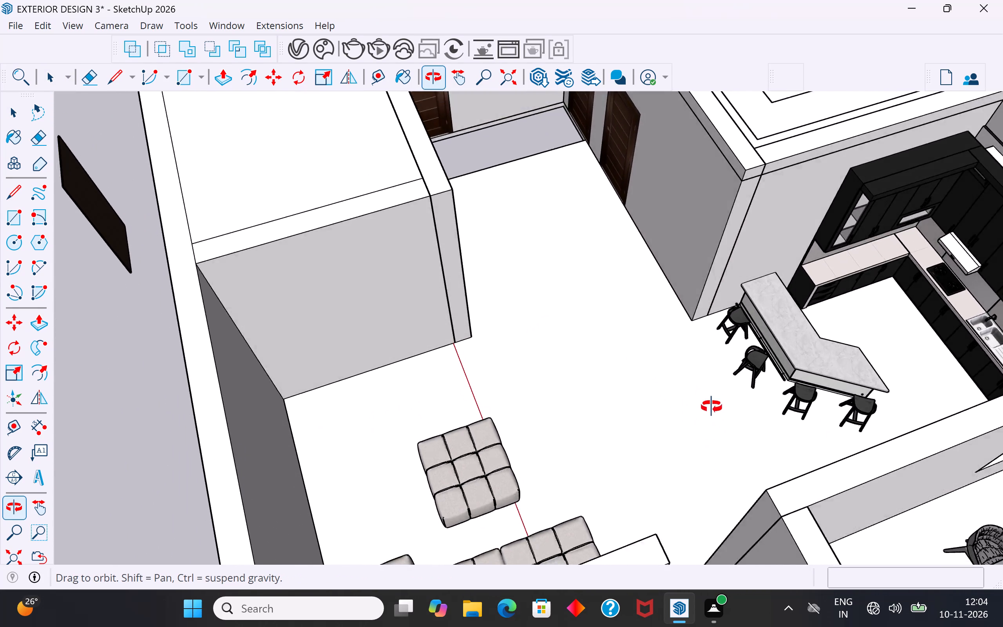
{"action": "middle_click_drag", "start_coordinate": [712, 407], "coordinate": [515, 333]}
{"action": "scroll", "coordinate": [531, 320], "scroll_direction": "down", "scroll_amount": 4}
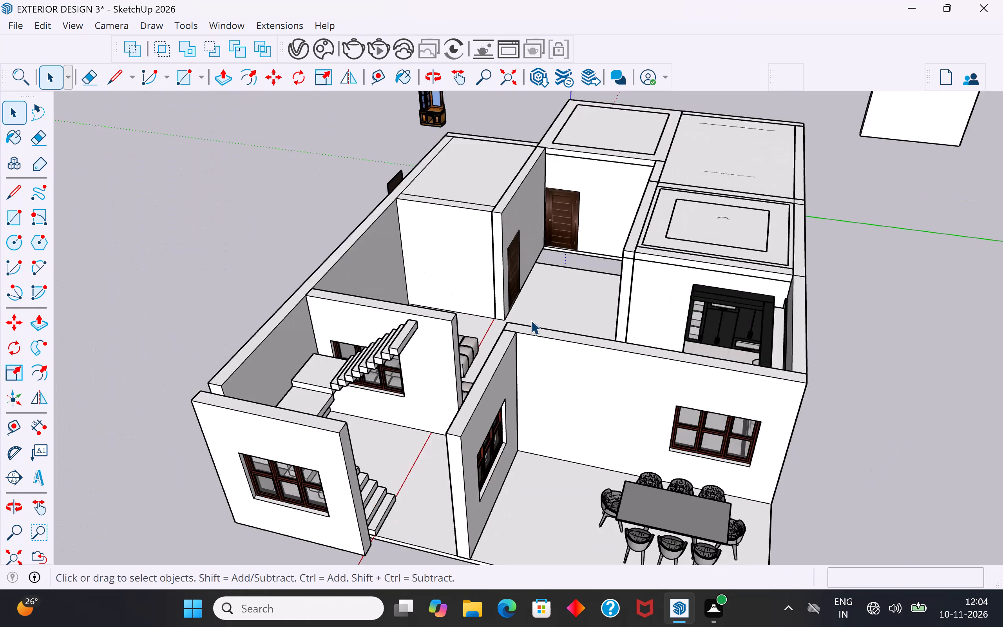
{"action": "scroll", "coordinate": [531, 320], "scroll_direction": "down", "scroll_amount": 6}
{"action": "scroll", "coordinate": [498, 446], "scroll_direction": "up", "scroll_amount": 7}
{"action": "middle_click_drag", "start_coordinate": [489, 453], "coordinate": [570, 463]}
{"action": "left_click", "coordinate": [586, 450]}
{"action": "scroll", "coordinate": [581, 487], "scroll_direction": "up", "scroll_amount": 2}
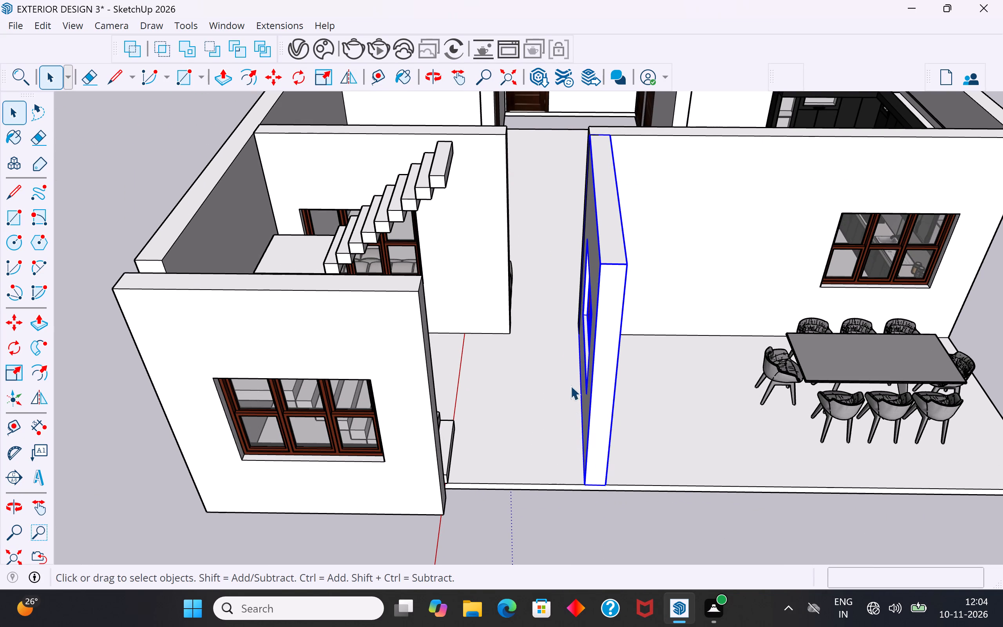
{"action": "middle_click_drag", "start_coordinate": [672, 443], "coordinate": [607, 445]}
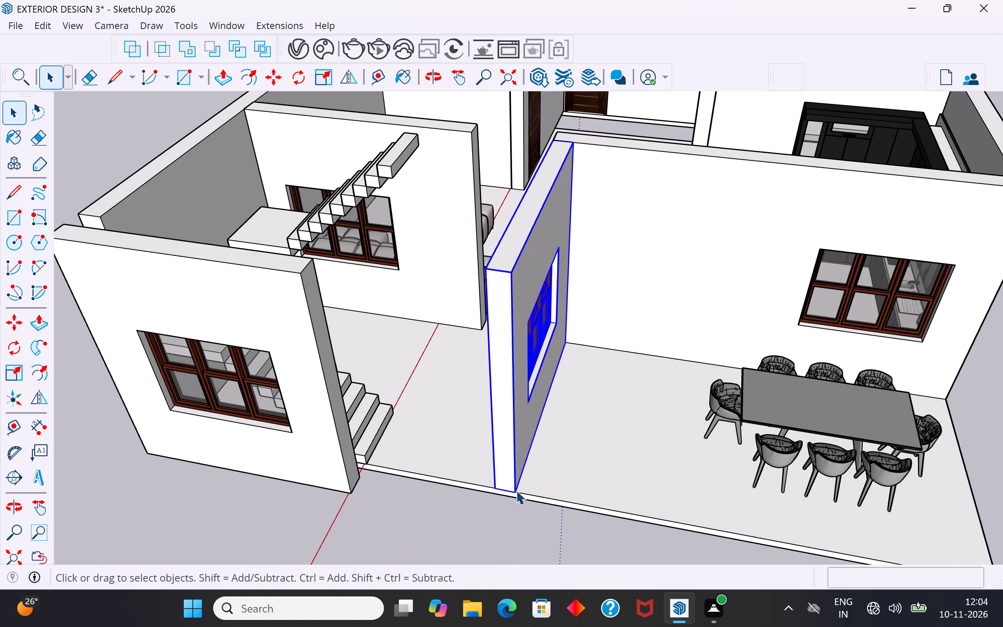
{"action": "key", "text": "m"}
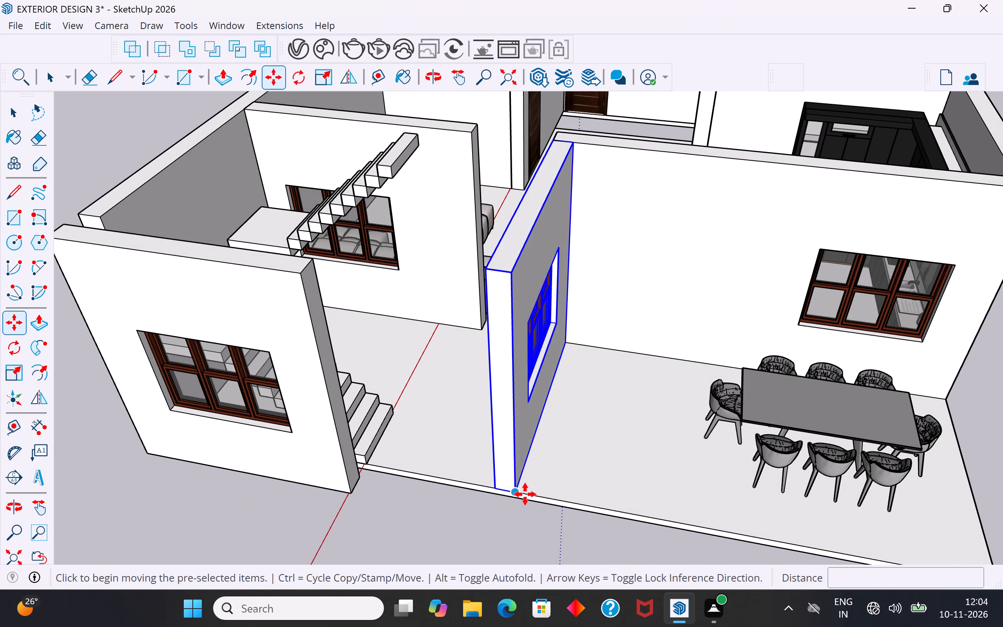
{"action": "left_click", "coordinate": [525, 494]}
{"action": "left_click", "coordinate": [639, 514]}
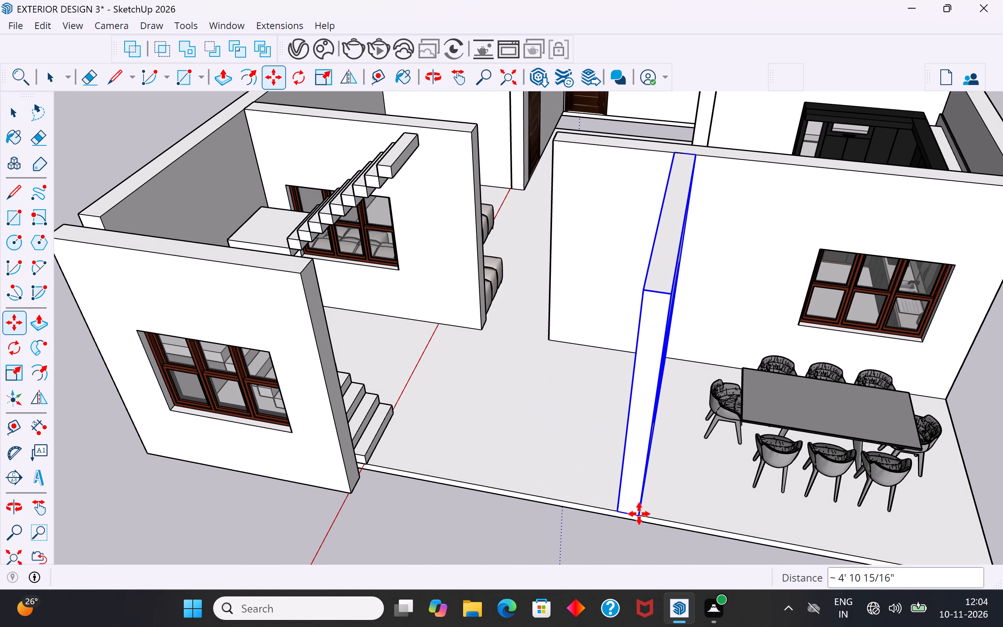
{"action": "left_click", "coordinate": [15, 105]}
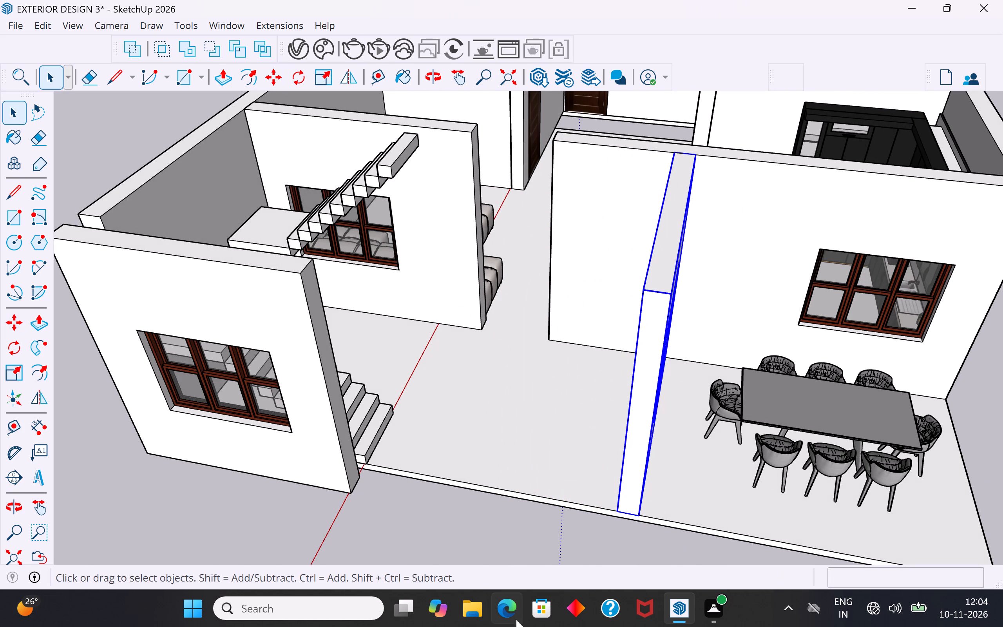
{"action": "left_click", "coordinate": [519, 553]}
Push the free end of the wall between dining area and kitchen back about 4' 10 15/16", flush with the moved side wall.
{"action": "scroll", "coordinate": [483, 301], "scroll_direction": "up", "scroll_amount": 3}
{"action": "middle_click_drag", "start_coordinate": [516, 333], "coordinate": [647, 480]}
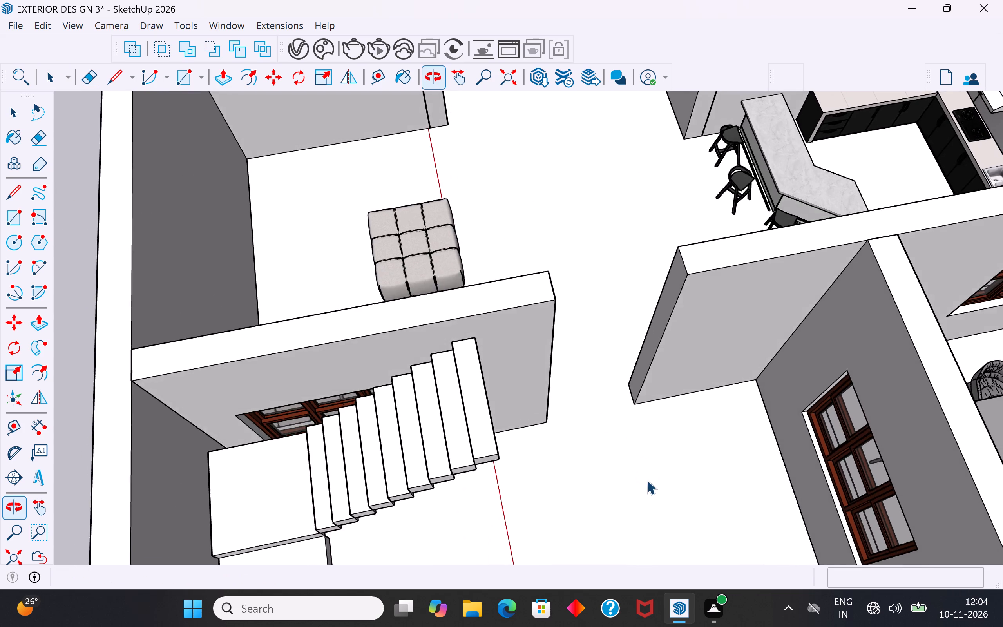
{"action": "scroll", "coordinate": [631, 376], "scroll_direction": "up", "scroll_amount": 4}
{"action": "double_click", "coordinate": [661, 353]}
{"action": "left_click", "coordinate": [667, 325]}
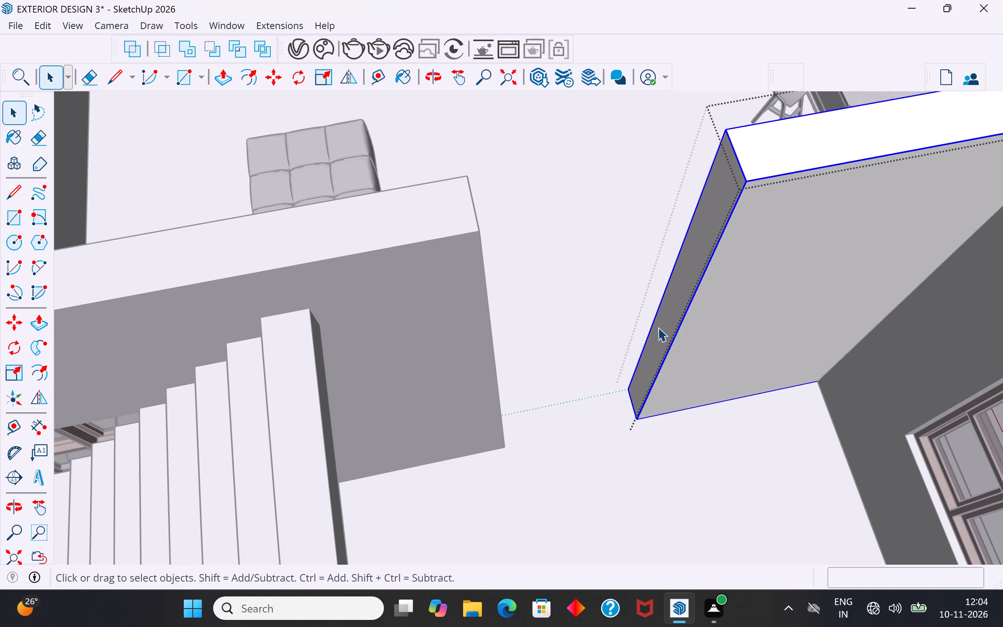
{"action": "left_click", "coordinate": [658, 327]}
{"action": "double_click", "coordinate": [672, 320]}
{"action": "triple_click", "coordinate": [678, 306]}
{"action": "left_click", "coordinate": [696, 281]}
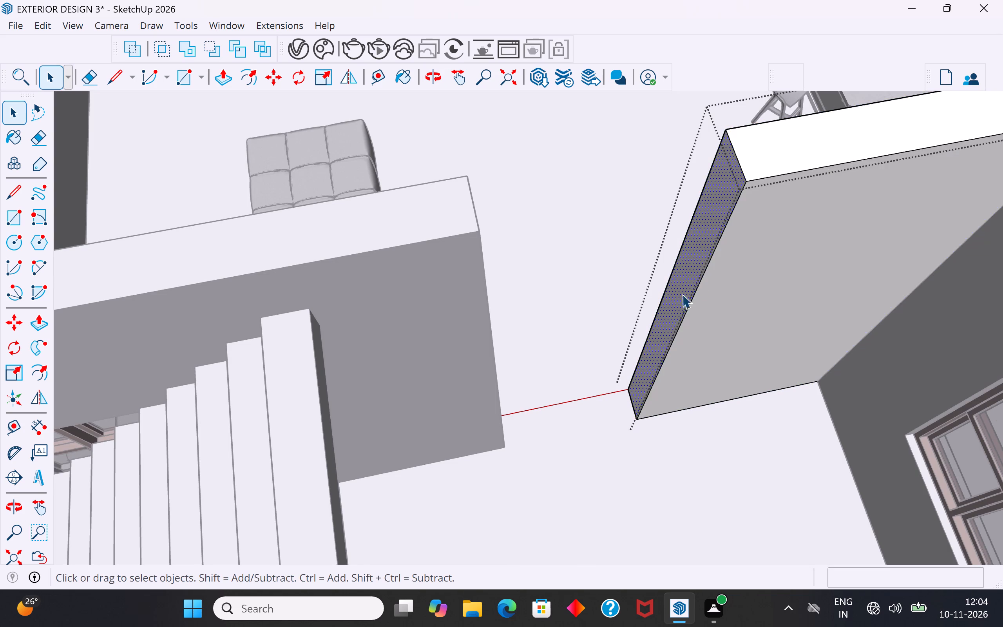
{"action": "scroll", "coordinate": [563, 440], "scroll_direction": "down", "scroll_amount": 8}
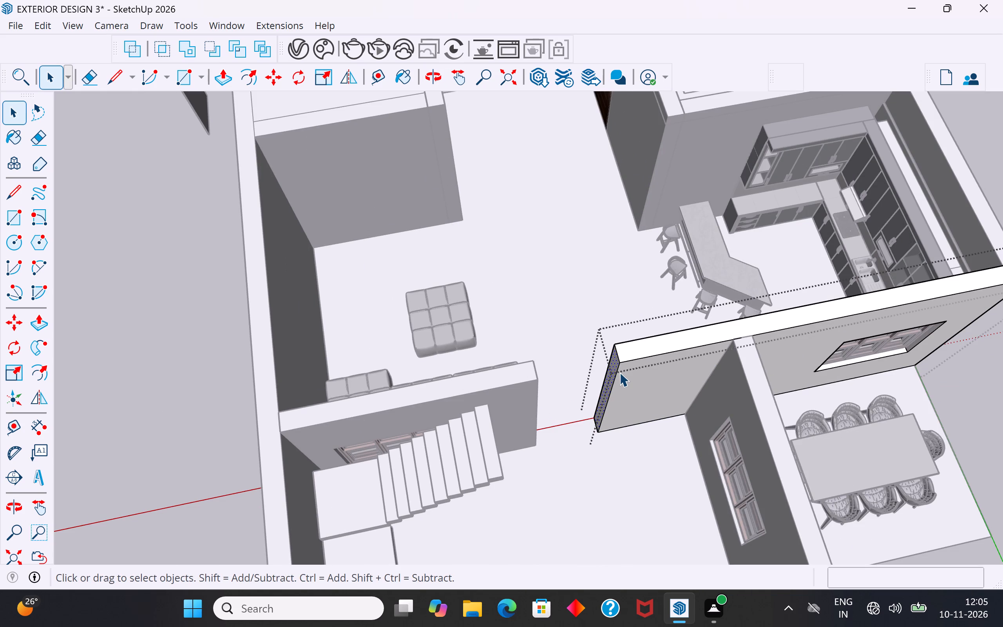
{"action": "key", "text": "m"}
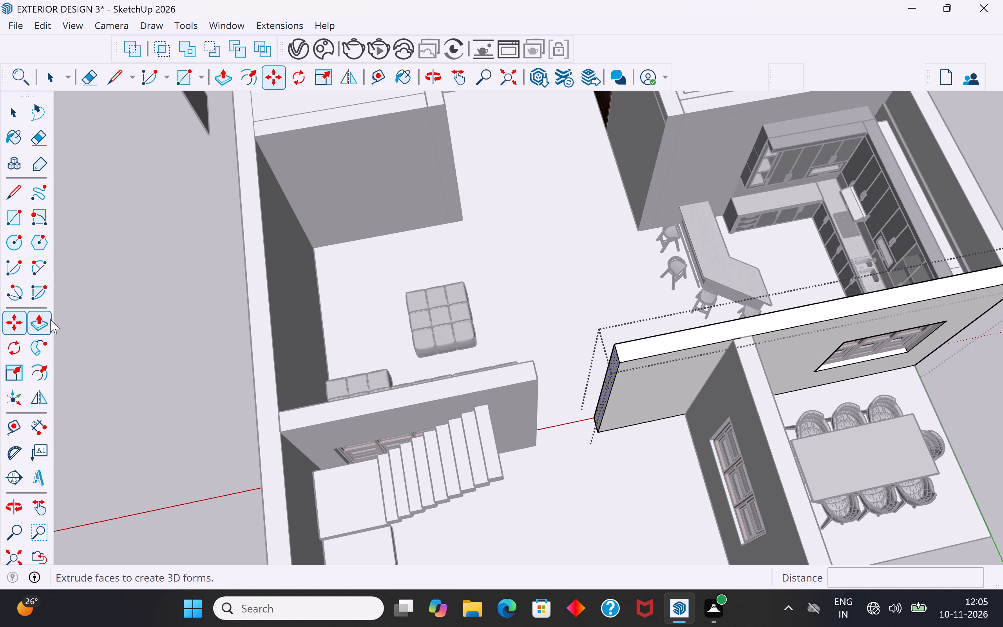
{"action": "left_click", "coordinate": [50, 319]}
{"action": "left_click", "coordinate": [42, 323]}
{"action": "left_click", "coordinate": [617, 364]}
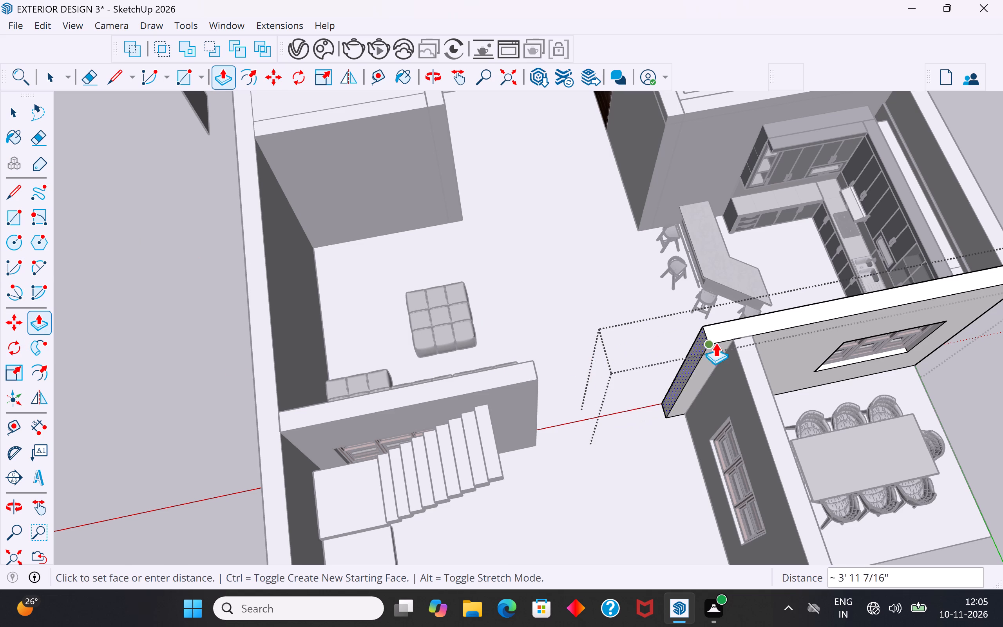
{"action": "left_click", "coordinate": [733, 339]}
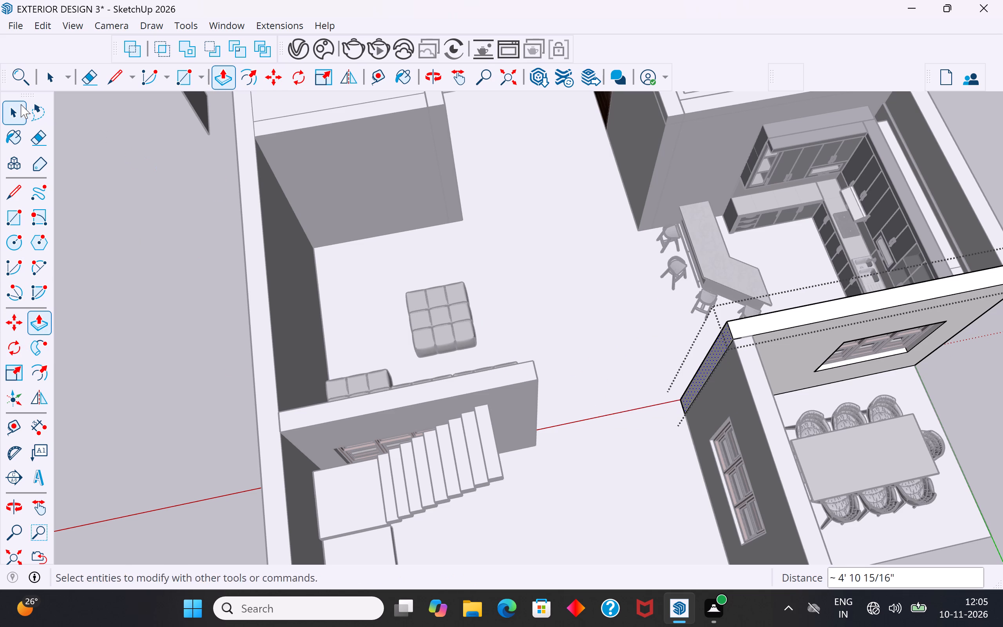
{"action": "left_click", "coordinate": [19, 106]}
{"action": "left_click", "coordinate": [119, 255]}
Extend the free end of the windowed wall between staircase and sofa set by about 4' 4 7/8" toward the dining area.
{"action": "middle_click_drag", "start_coordinate": [565, 431], "coordinate": [347, 408]}
{"action": "scroll", "coordinate": [489, 396], "scroll_direction": "up", "scroll_amount": 2}
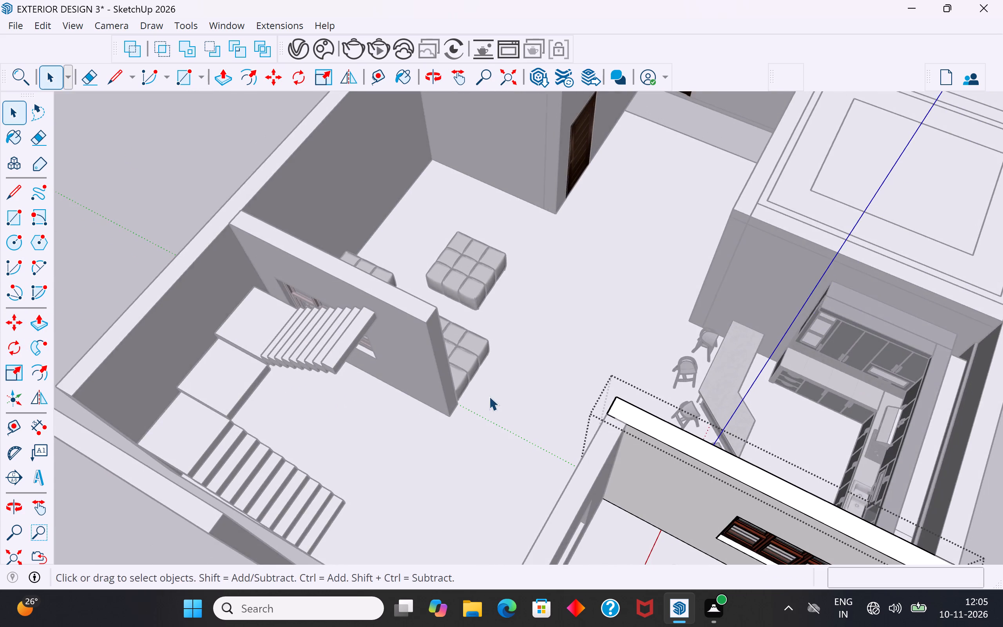
{"action": "scroll", "coordinate": [489, 396], "scroll_direction": "up", "scroll_amount": 2}
{"action": "middle_click_drag", "start_coordinate": [506, 405], "coordinate": [472, 426]}
{"action": "scroll", "coordinate": [431, 409], "scroll_direction": "up", "scroll_amount": 2}
{"action": "double_click", "coordinate": [419, 396]}
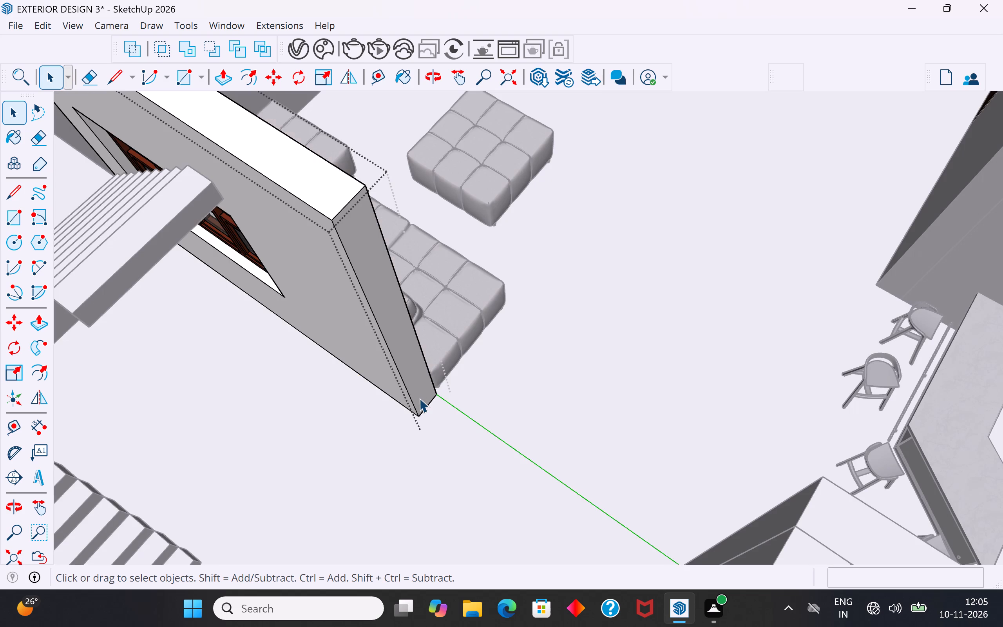
{"action": "double_click", "coordinate": [419, 398]}
{"action": "triple_click", "coordinate": [422, 396]}
{"action": "left_click", "coordinate": [423, 398]}
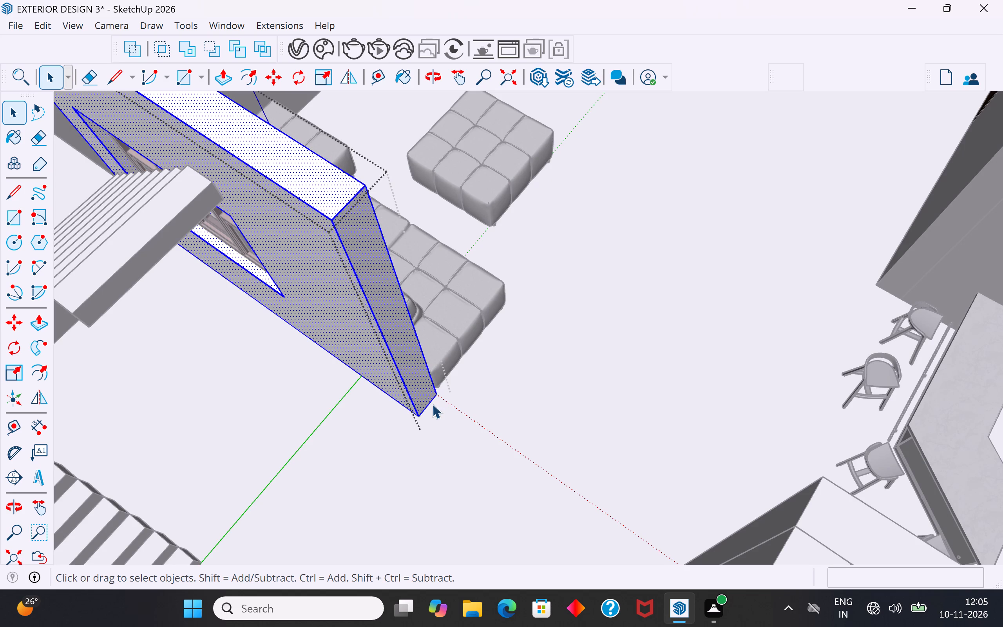
{"action": "left_click", "coordinate": [428, 389]}
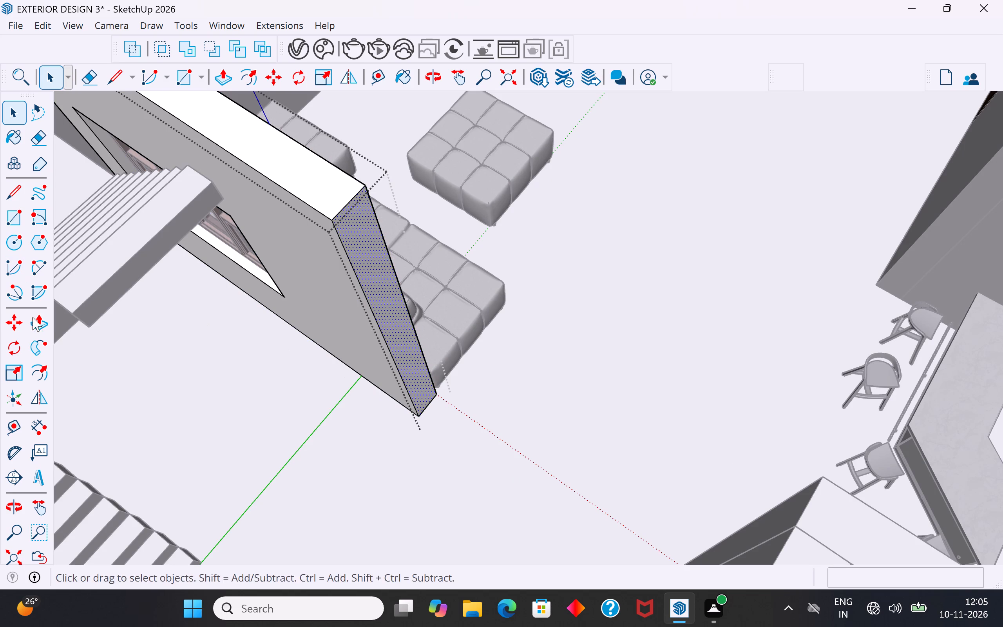
{"action": "left_click", "coordinate": [33, 328]}
{"action": "left_click", "coordinate": [424, 416]}
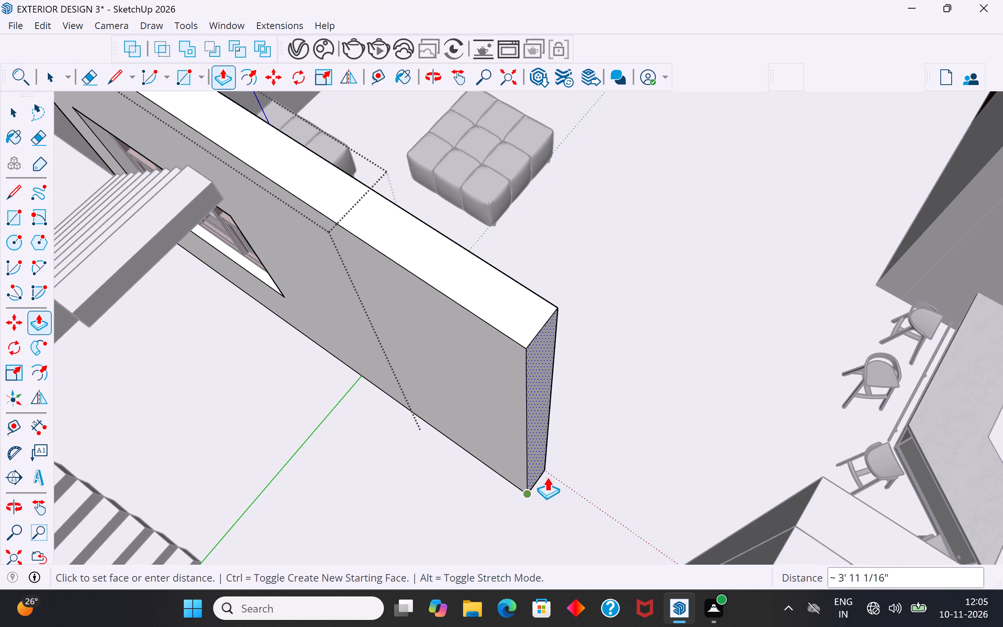
{"action": "left_click", "coordinate": [550, 494]}
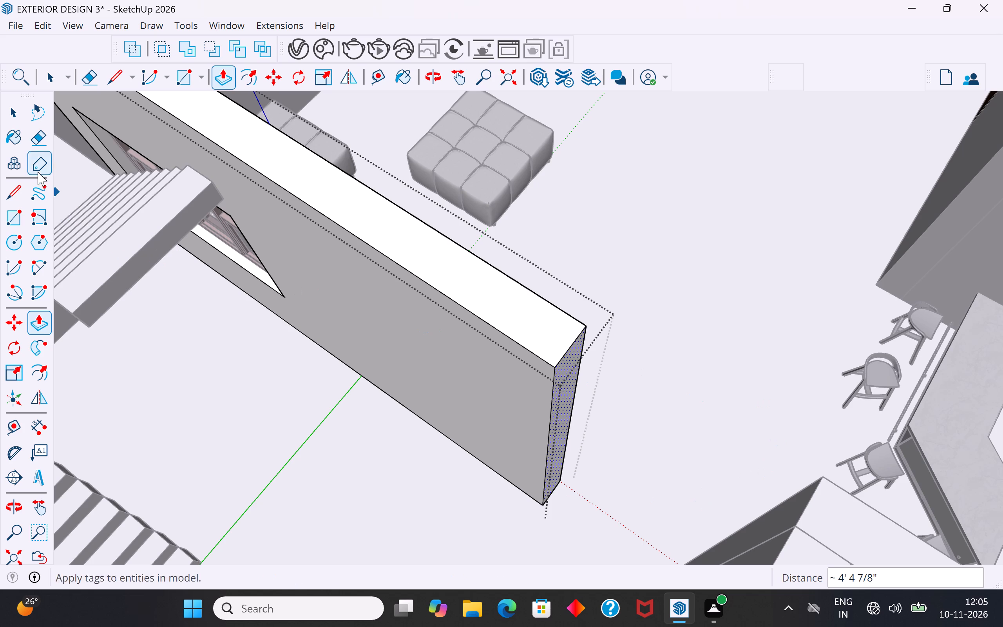
{"action": "left_click", "coordinate": [14, 118]}
Examine the extended staircase wall and the passage between it and the dining area within the whole house layout.
{"action": "scroll", "coordinate": [402, 357], "scroll_direction": "down", "scroll_amount": 10}
{"action": "middle_click_drag", "start_coordinate": [560, 465], "coordinate": [607, 403]}
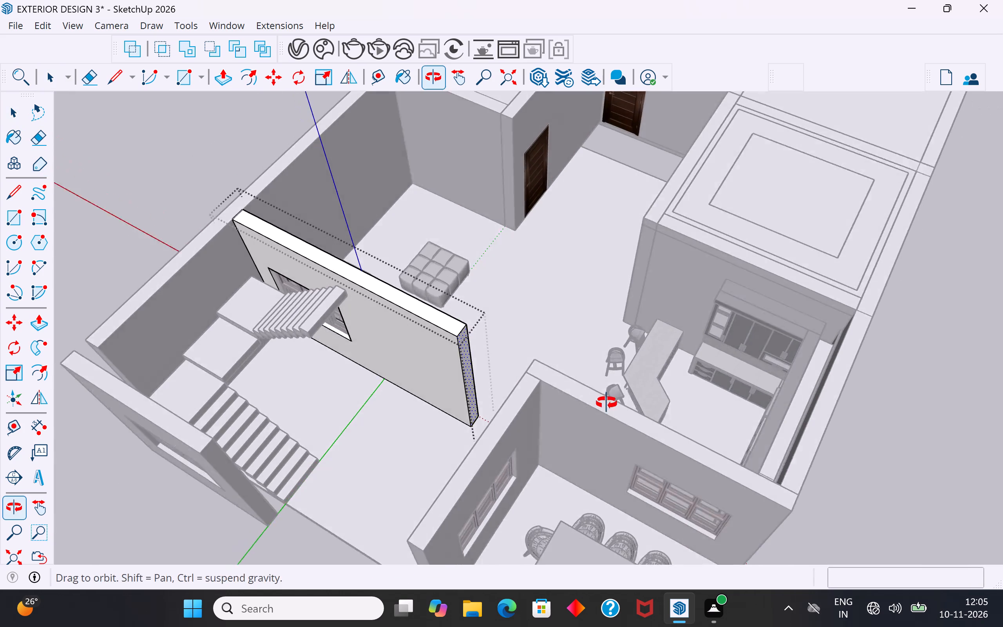
{"action": "middle_click_drag", "start_coordinate": [607, 403], "coordinate": [607, 402]}
{"action": "scroll", "coordinate": [625, 379], "scroll_direction": "down", "scroll_amount": 4}
{"action": "middle_click_drag", "start_coordinate": [588, 457], "coordinate": [748, 355]}
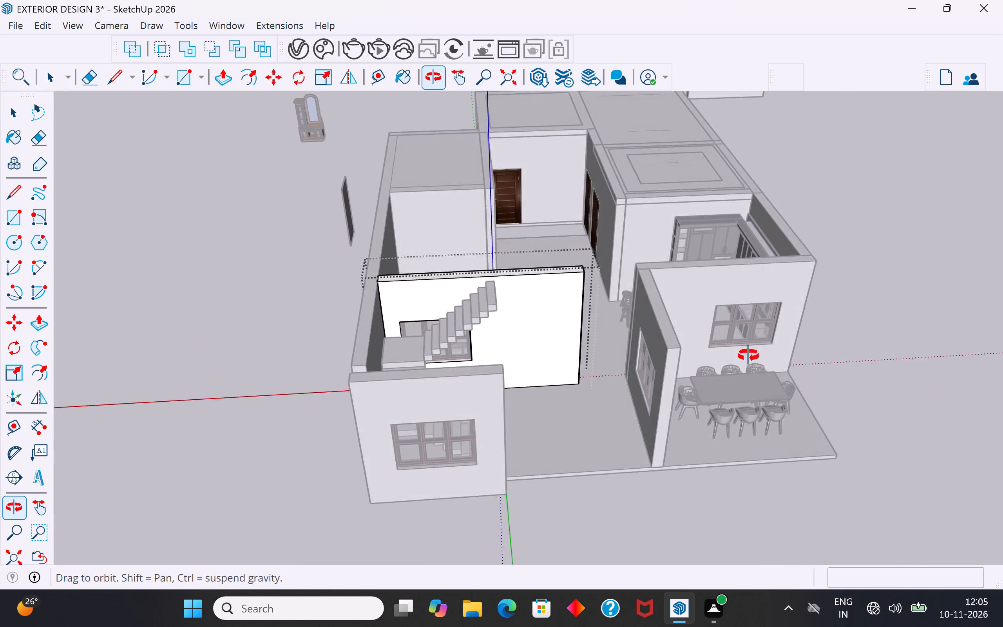
{"action": "middle_click_drag", "start_coordinate": [748, 355], "coordinate": [600, 340]}
{"action": "middle_click_drag", "start_coordinate": [600, 340], "coordinate": [652, 440]}
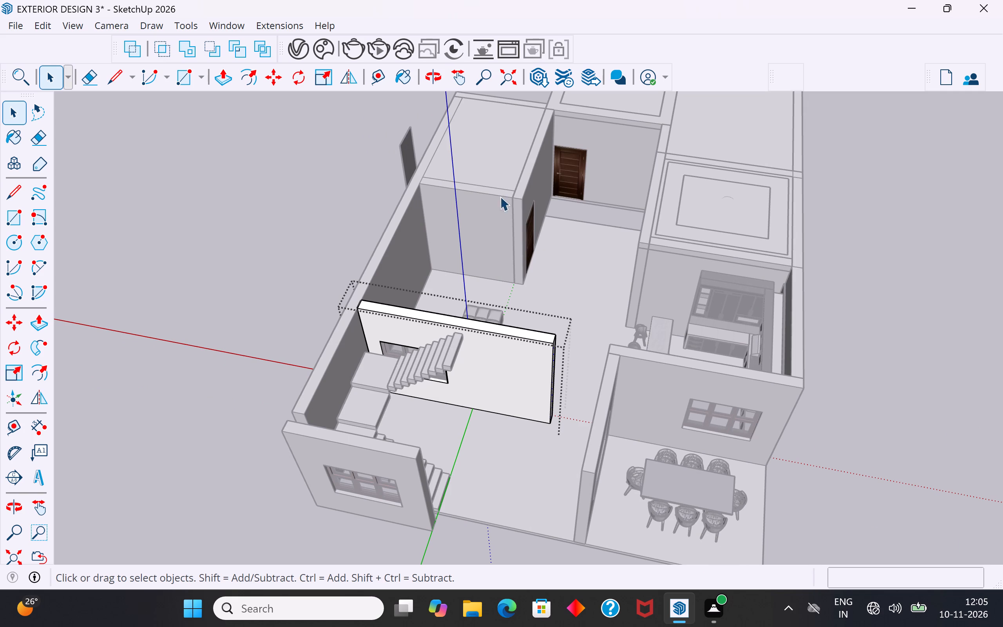
{"action": "left_click", "coordinate": [13, 108]}
{"action": "left_click", "coordinate": [258, 252]}
Save the house model.
{"action": "left_click", "coordinate": [18, 31]}
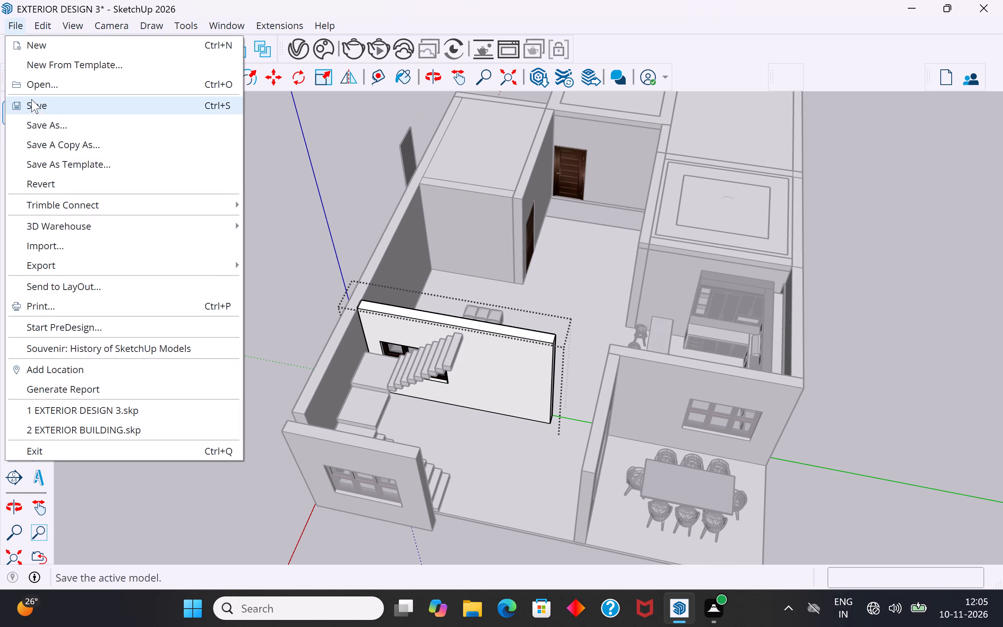
{"action": "left_click", "coordinate": [37, 106]}
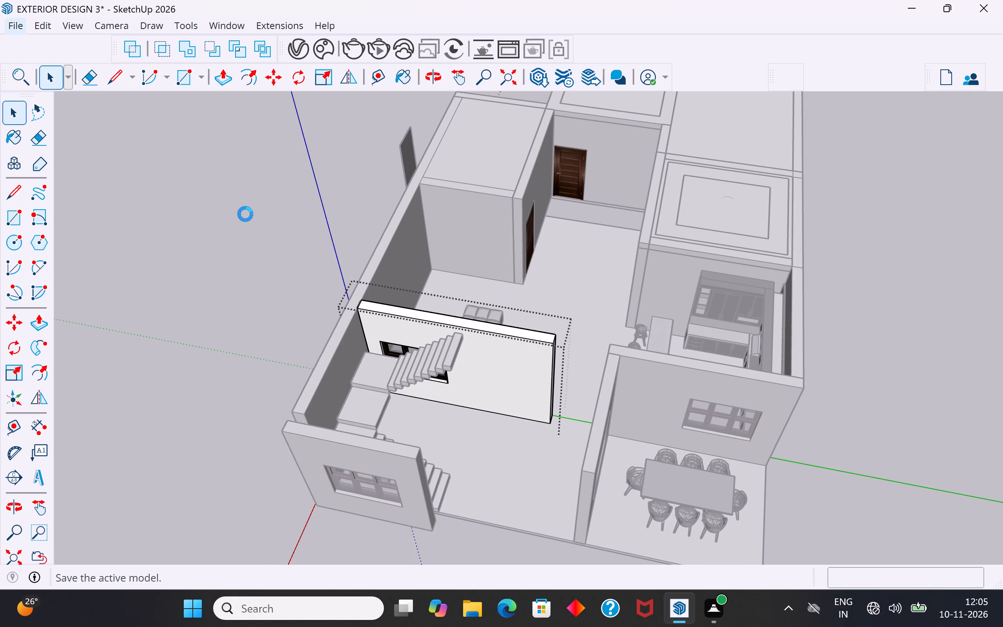
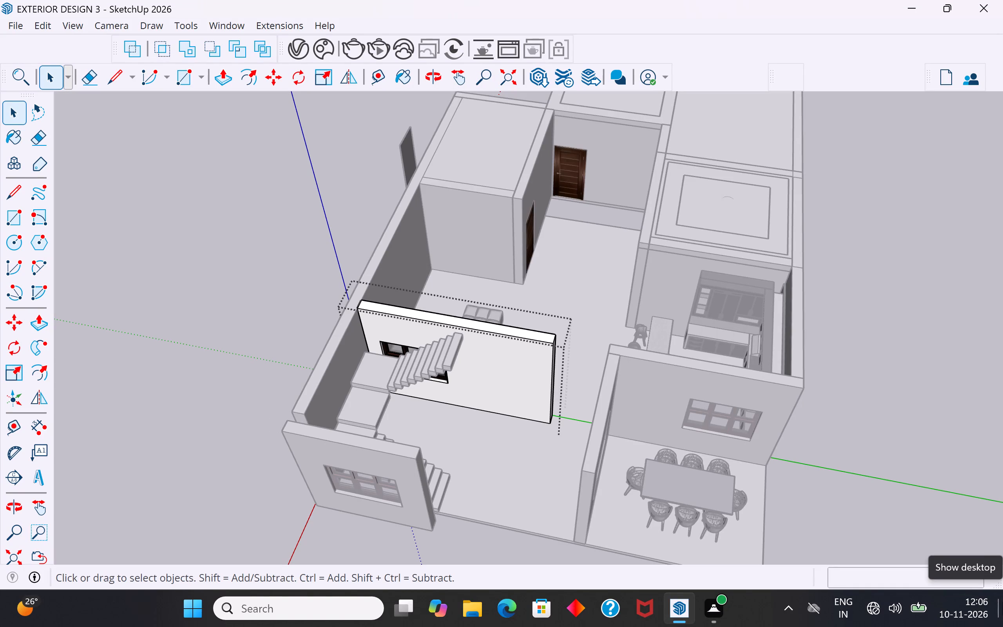
Examine the staircase wall, the dining area walls and the passage between them from several angles.
{"action": "left_click", "coordinate": [845, 469]}
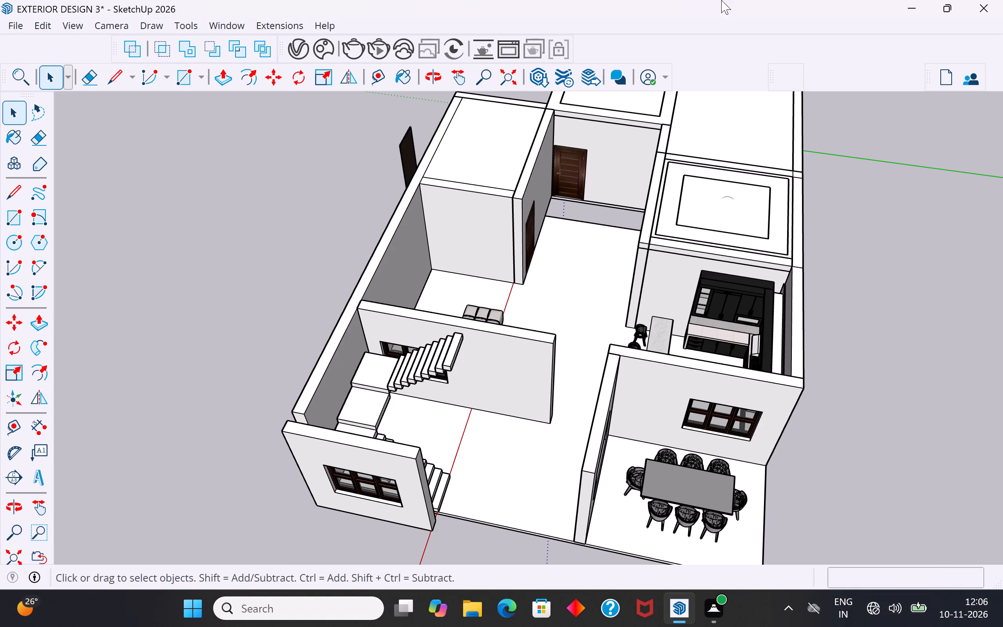
{"action": "scroll", "coordinate": [708, 386], "scroll_direction": "down", "scroll_amount": 3}
{"action": "middle_click_drag", "start_coordinate": [652, 379], "coordinate": [672, 306]}
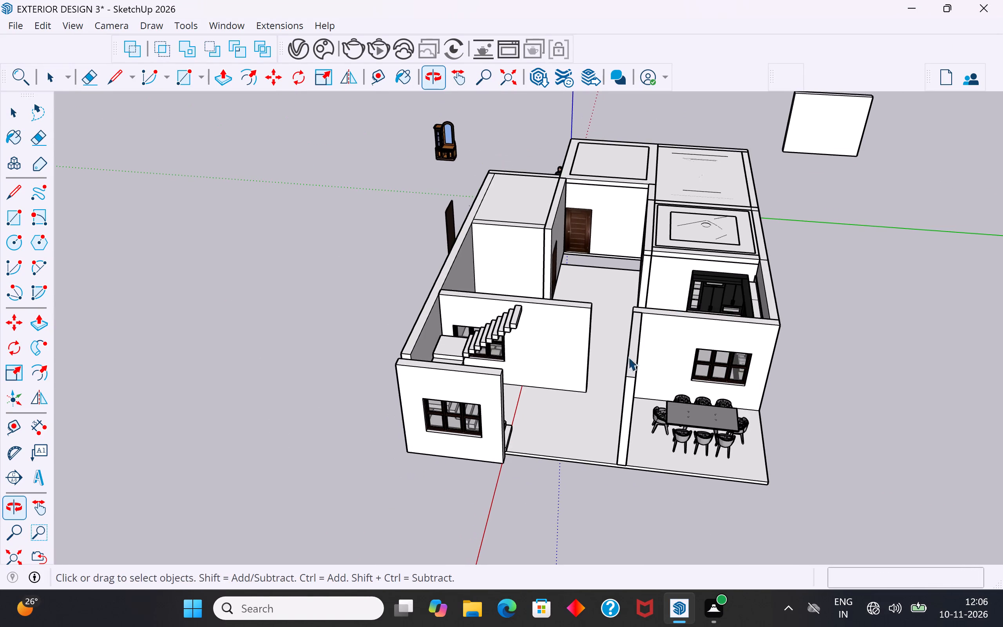
{"action": "scroll", "coordinate": [607, 351], "scroll_direction": "up", "scroll_amount": 3}
{"action": "middle_click_drag", "start_coordinate": [635, 353], "coordinate": [600, 385]}
{"action": "scroll", "coordinate": [663, 371], "scroll_direction": "up", "scroll_amount": 1}
{"action": "scroll", "coordinate": [628, 337], "scroll_direction": "down", "scroll_amount": 3}
{"action": "middle_click_drag", "start_coordinate": [628, 337], "coordinate": [625, 368]}
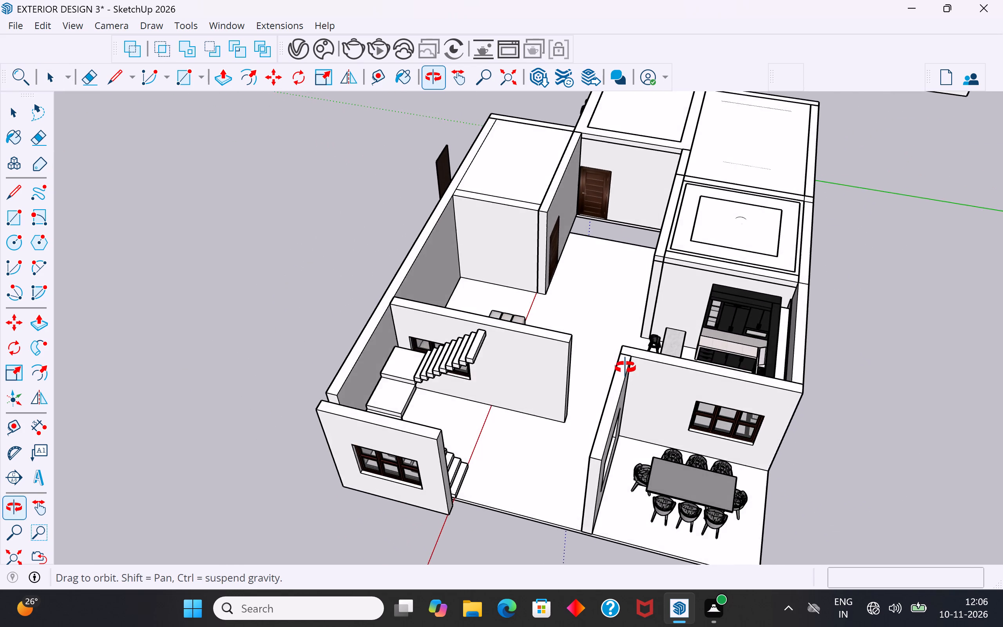
{"action": "middle_click_drag", "start_coordinate": [625, 368], "coordinate": [656, 385]}
{"action": "scroll", "coordinate": [656, 385], "scroll_direction": "up", "scroll_amount": 2}
{"action": "middle_click_drag", "start_coordinate": [692, 407], "coordinate": [712, 364]}
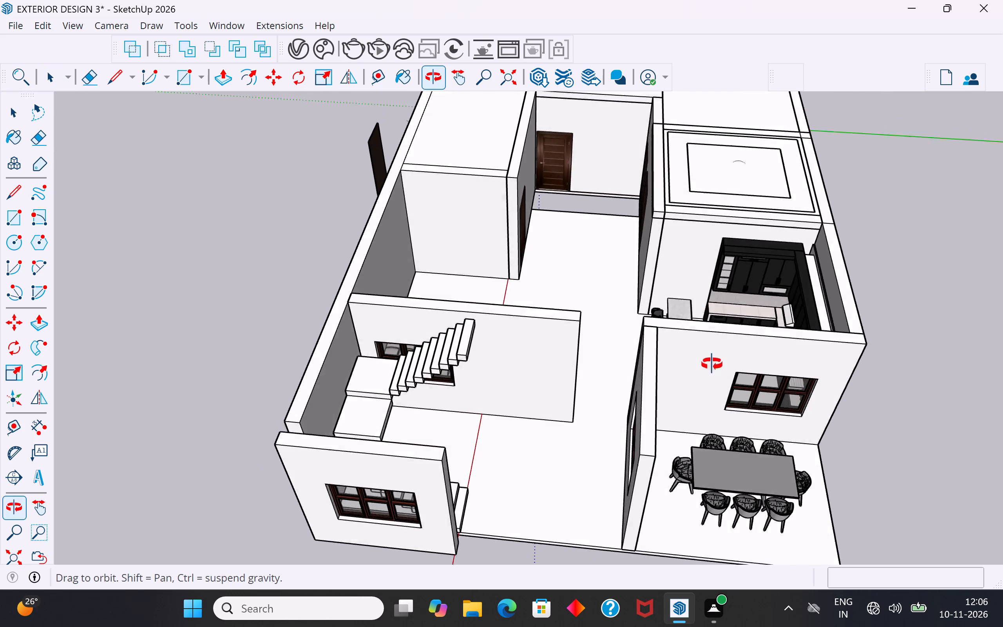
{"action": "middle_click_drag", "start_coordinate": [712, 364], "coordinate": [611, 225]}
{"action": "scroll", "coordinate": [622, 290], "scroll_direction": "up", "scroll_amount": 3}
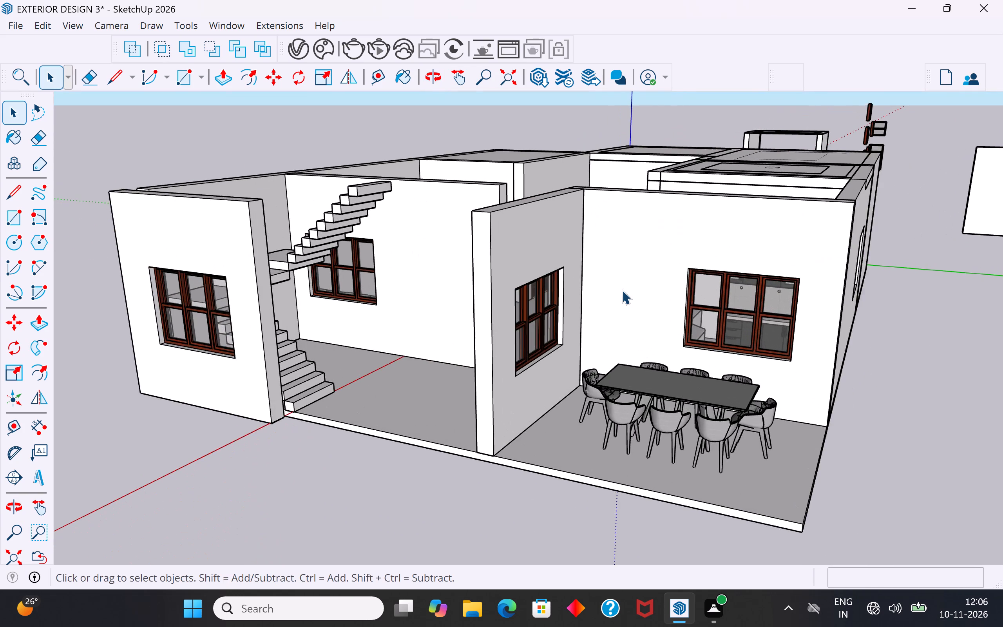
{"action": "middle_click_drag", "start_coordinate": [627, 294], "coordinate": [671, 358]}
{"action": "scroll", "coordinate": [668, 326], "scroll_direction": "up", "scroll_amount": 2}
{"action": "middle_click_drag", "start_coordinate": [668, 326], "coordinate": [683, 333]}
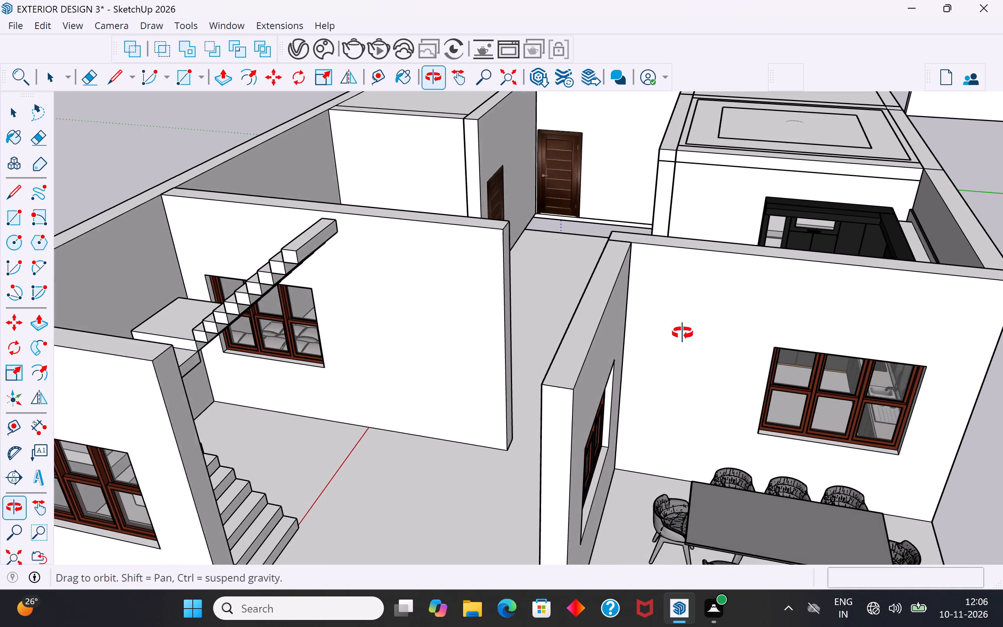
{"action": "middle_click_drag", "start_coordinate": [683, 333], "coordinate": [755, 361]}
{"action": "scroll", "coordinate": [676, 373], "scroll_direction": "down", "scroll_amount": 4}
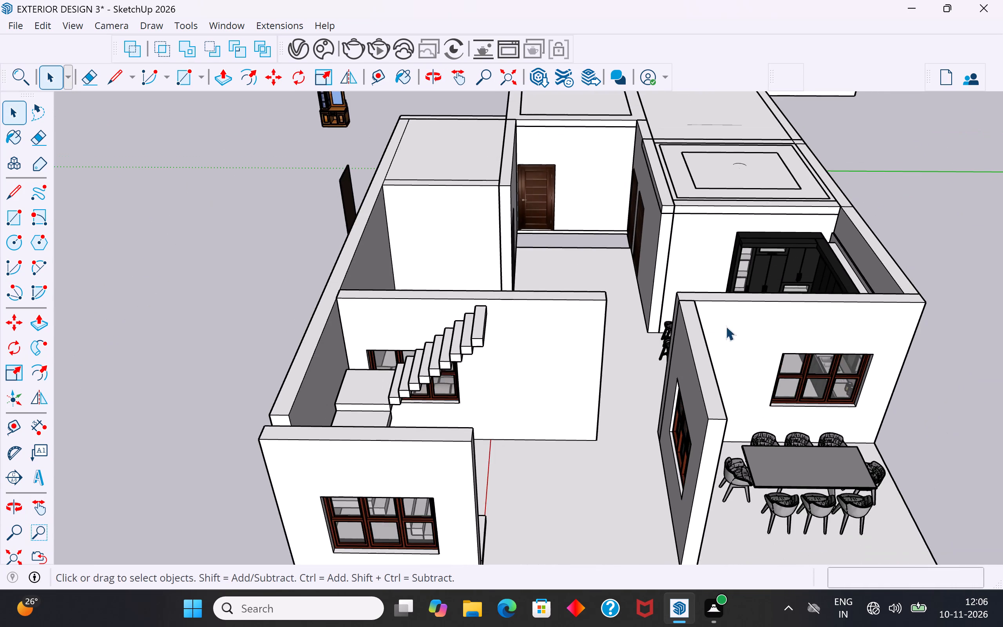
{"action": "middle_click_drag", "start_coordinate": [719, 325], "coordinate": [638, 385]}
{"action": "scroll", "coordinate": [698, 273], "scroll_direction": "down", "scroll_amount": 3}
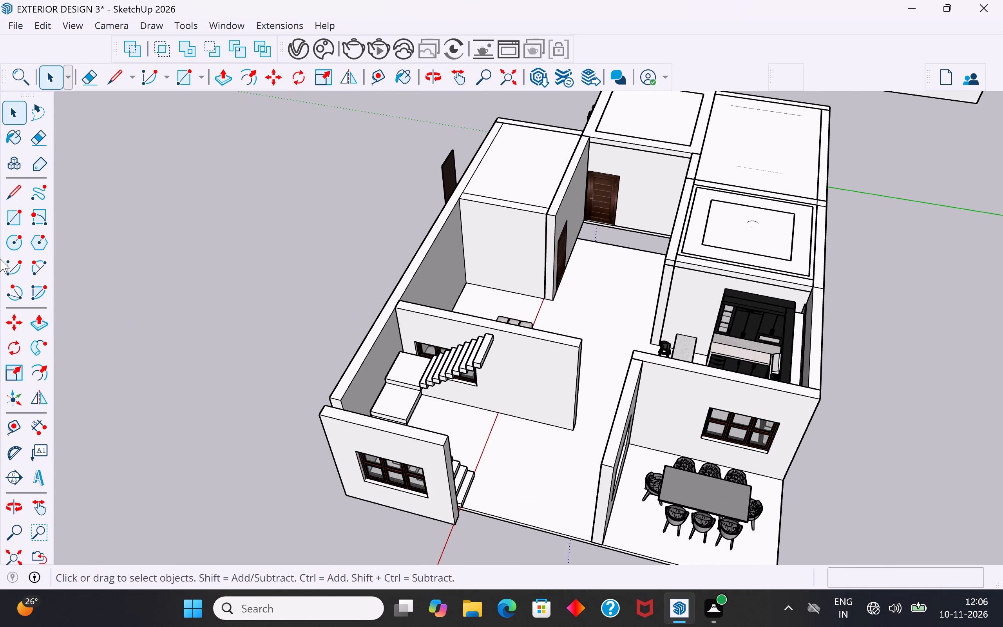
Draw a reference line about 9' 10" along the red axis from the kitchen-side room's upper corner to the wall between kitchen and dining area.
{"action": "left_click", "coordinate": [13, 190]}
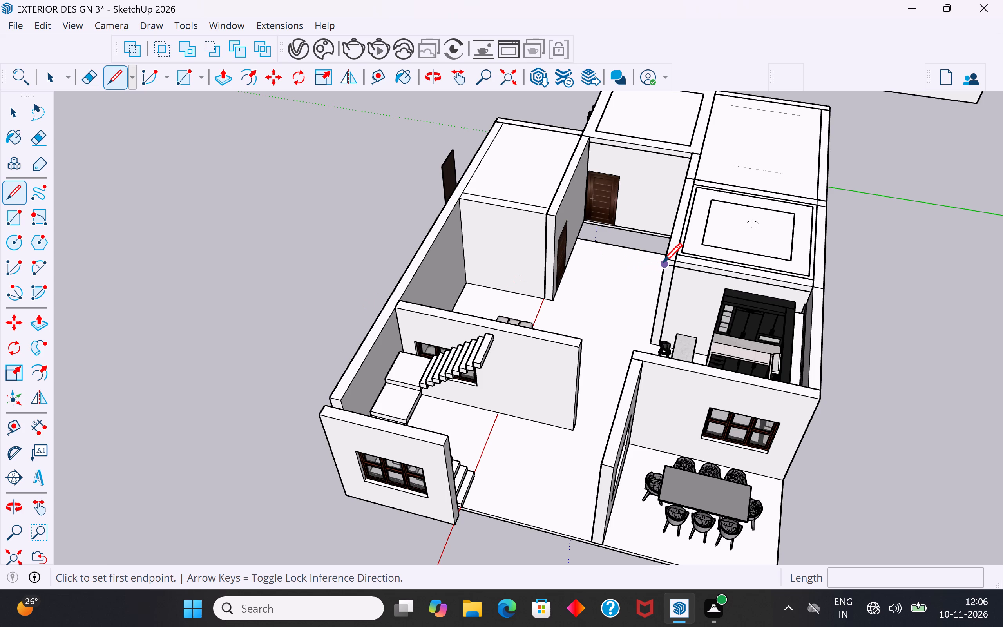
{"action": "left_click", "coordinate": [663, 264]}
{"action": "scroll", "coordinate": [630, 377], "scroll_direction": "up", "scroll_amount": 5}
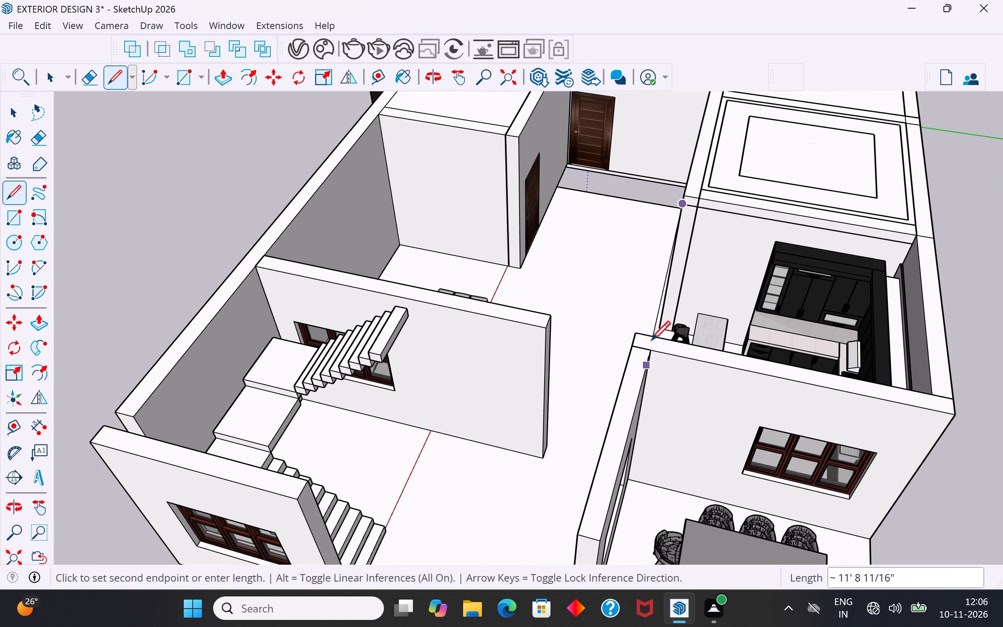
{"action": "scroll", "coordinate": [672, 276], "scroll_direction": "down", "scroll_amount": 6}
{"action": "middle_click_drag", "start_coordinate": [626, 466], "coordinate": [986, 459]}
{"action": "middle_click_drag", "start_coordinate": [590, 195], "coordinate": [880, 271]}
{"action": "scroll", "coordinate": [530, 505], "scroll_direction": "down", "scroll_amount": 8}
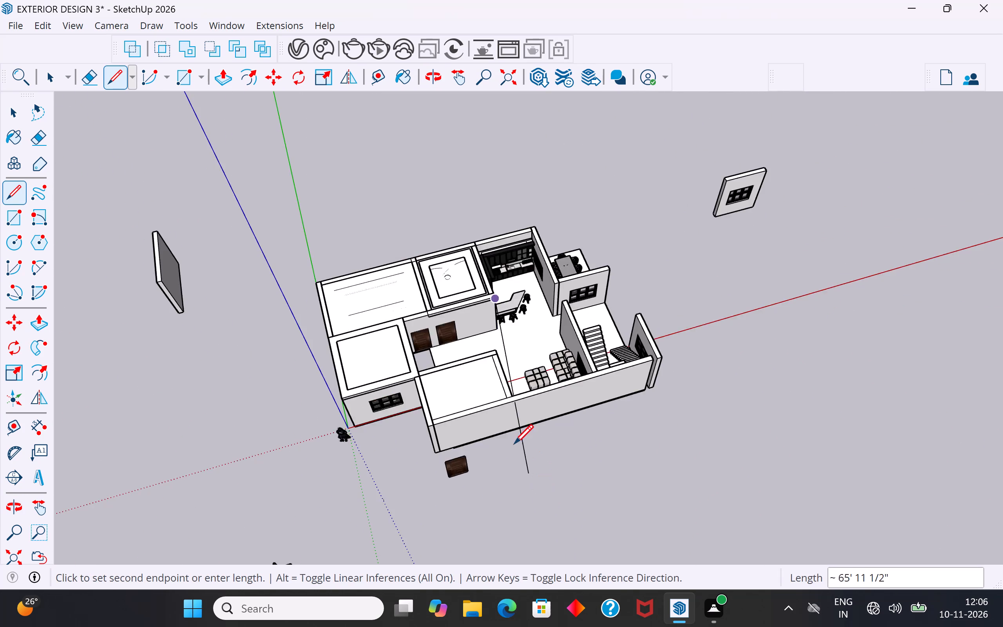
{"action": "scroll", "coordinate": [514, 446], "scroll_direction": "down", "scroll_amount": 3}
{"action": "scroll", "coordinate": [522, 337], "scroll_direction": "up", "scroll_amount": 7}
{"action": "middle_click_drag", "start_coordinate": [541, 341], "coordinate": [597, 283]}
{"action": "scroll", "coordinate": [581, 324], "scroll_direction": "up", "scroll_amount": 4}
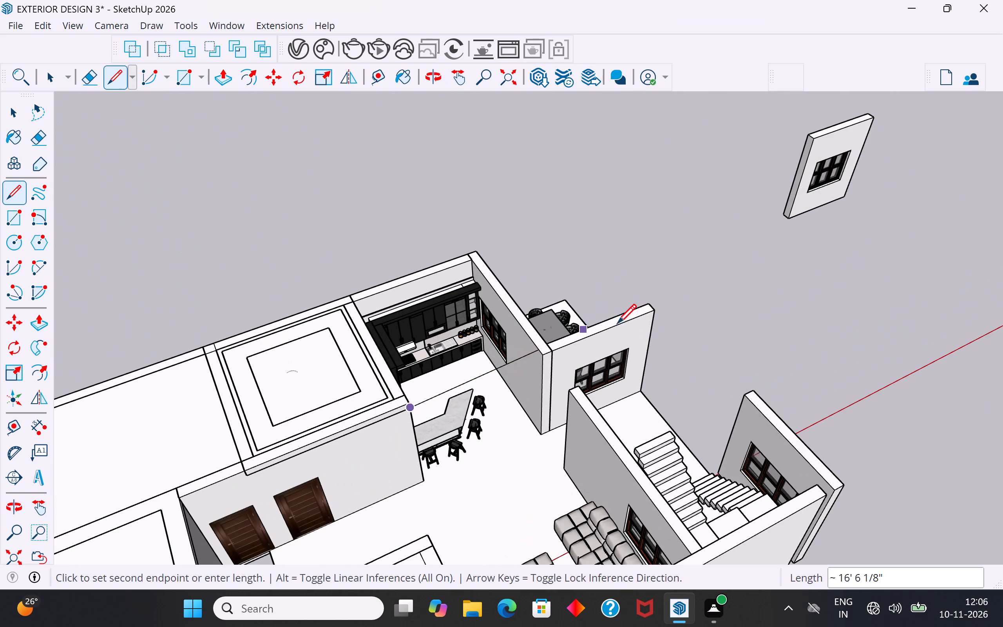
{"action": "scroll", "coordinate": [668, 319], "scroll_direction": "up", "scroll_amount": 1}
{"action": "middle_click_drag", "start_coordinate": [679, 306], "coordinate": [736, 237]}
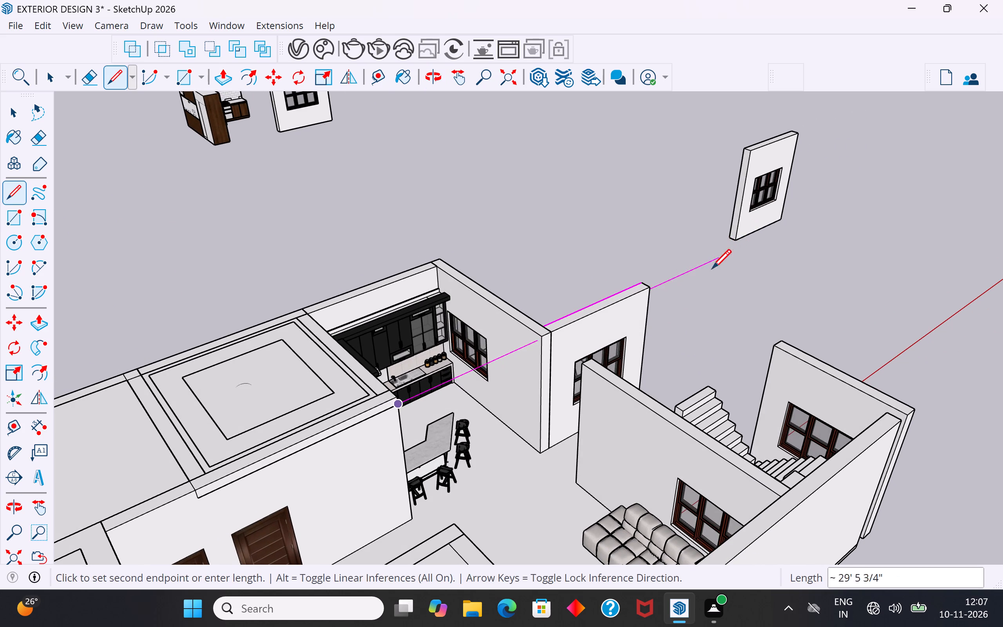
{"action": "left_click", "coordinate": [527, 350]}
{"action": "left_click", "coordinate": [13, 109]}
{"action": "left_click", "coordinate": [194, 209]}
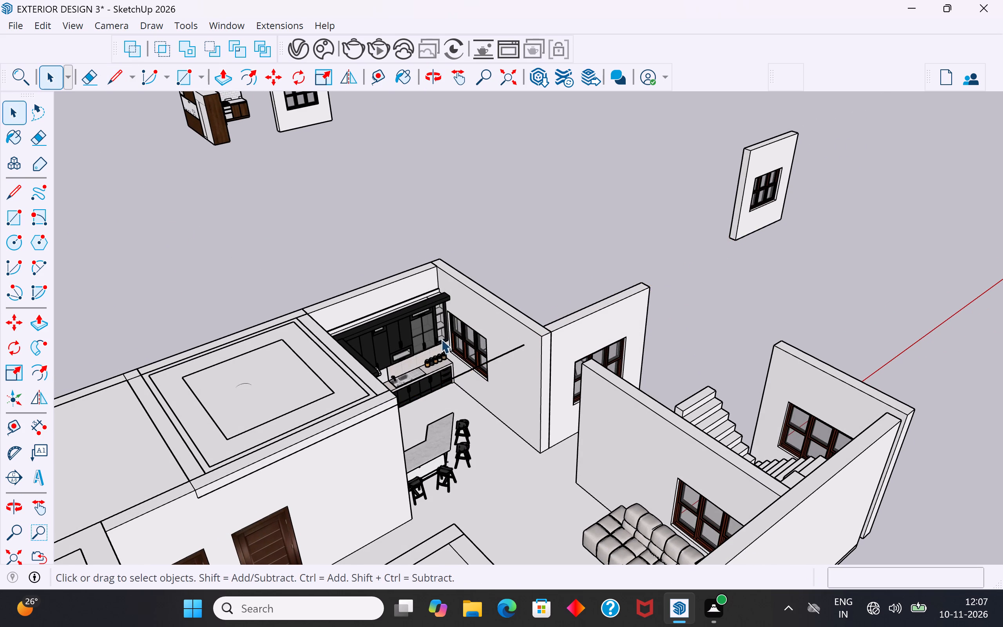
Move the dining area's windowed side wall about 8 3/4" along the kitchen wall toward the dining table.
{"action": "middle_click_drag", "start_coordinate": [491, 354], "coordinate": [585, 368]}
{"action": "scroll", "coordinate": [509, 323], "scroll_direction": "up", "scroll_amount": 4}
{"action": "middle_click_drag", "start_coordinate": [547, 337], "coordinate": [659, 308]}
{"action": "scroll", "coordinate": [605, 313], "scroll_direction": "up", "scroll_amount": 4}
{"action": "middle_click_drag", "start_coordinate": [596, 347], "coordinate": [638, 280]}
{"action": "left_click", "coordinate": [617, 259]}
{"action": "key", "text": "m"}
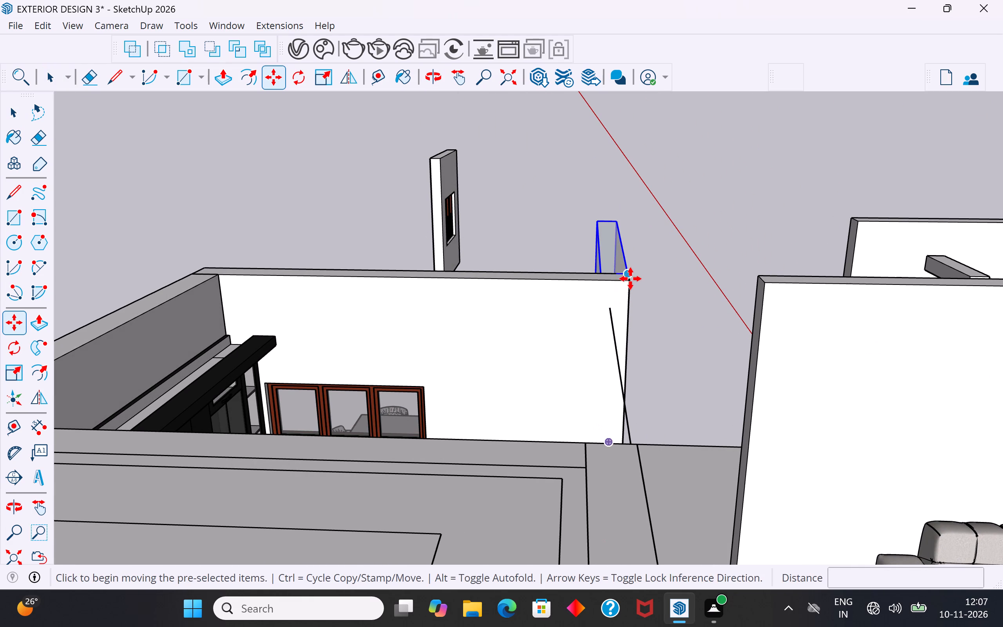
{"action": "left_click", "coordinate": [630, 277]}
{"action": "left_click", "coordinate": [604, 270]}
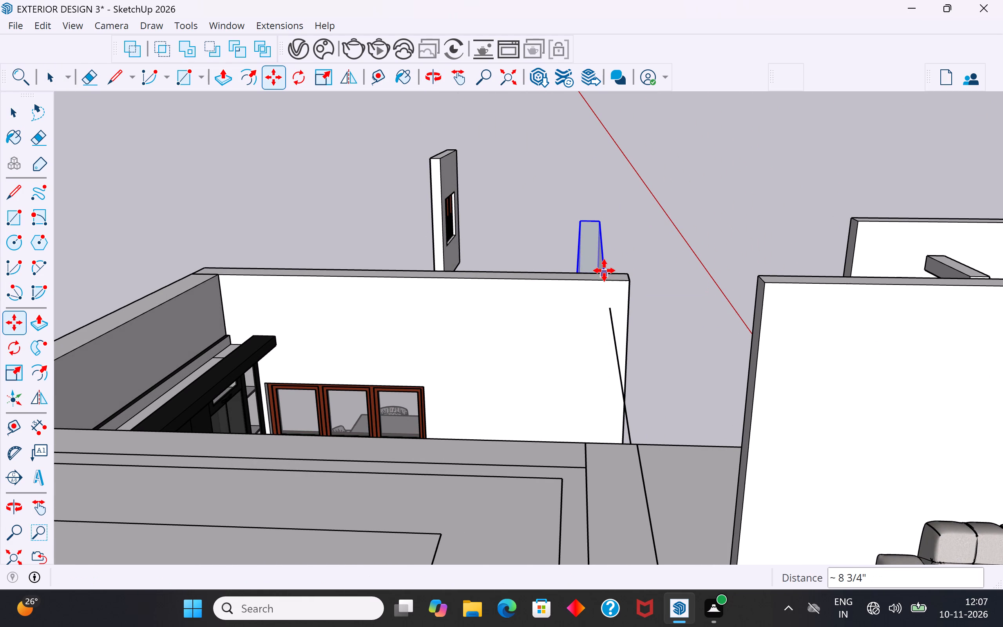
{"action": "left_click", "coordinate": [18, 112]}
Continue the reference line along the red axis from the kitchen wall to beyond the outer end of the dining side wall.
{"action": "left_click", "coordinate": [15, 199]}
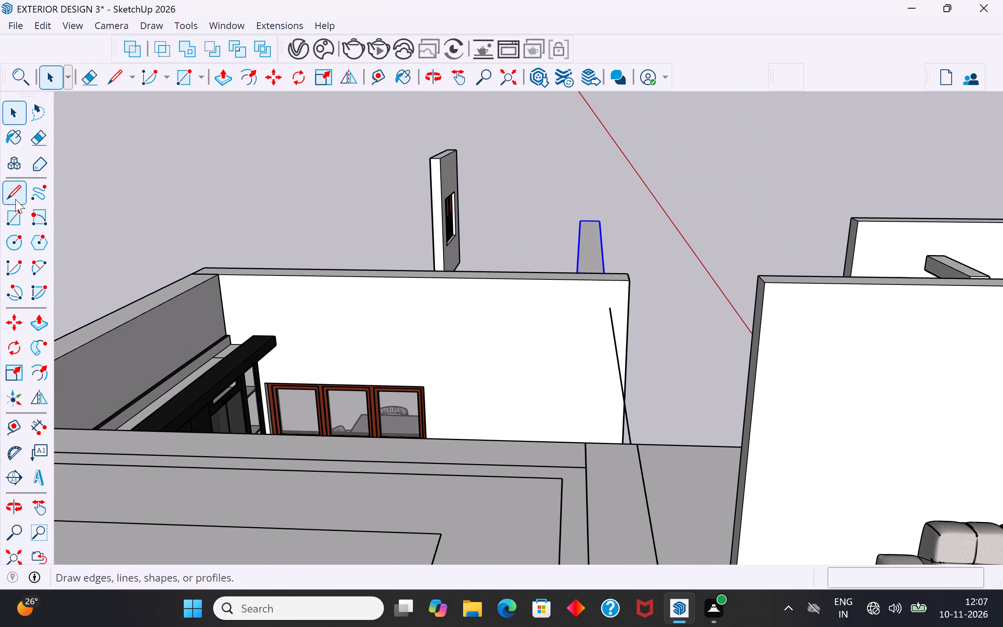
{"action": "left_click", "coordinate": [608, 308]}
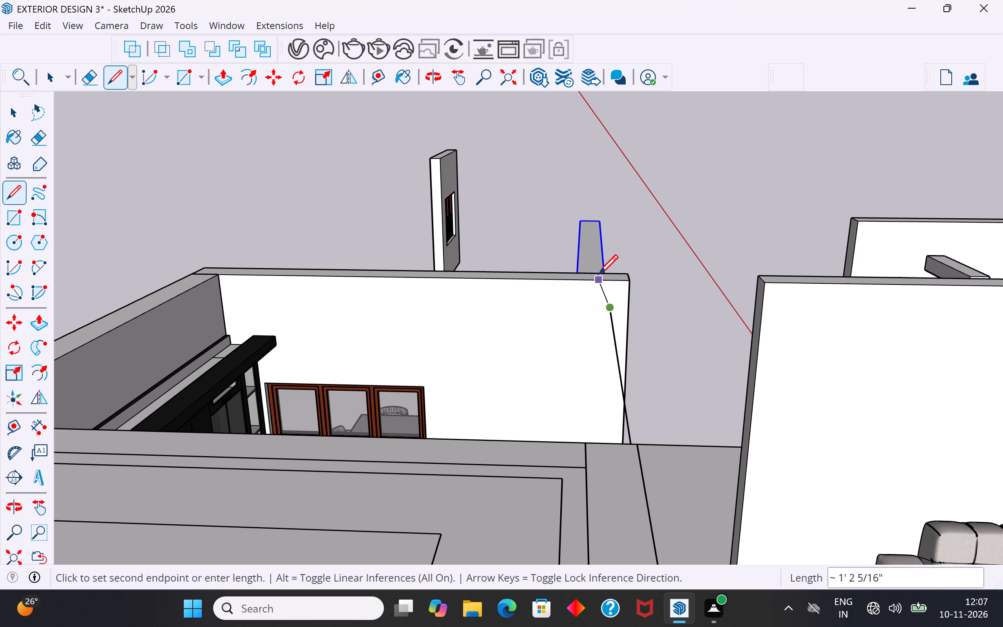
{"action": "scroll", "coordinate": [601, 271], "scroll_direction": "up", "scroll_amount": 7}
{"action": "middle_click_drag", "start_coordinate": [617, 254], "coordinate": [484, 312]}
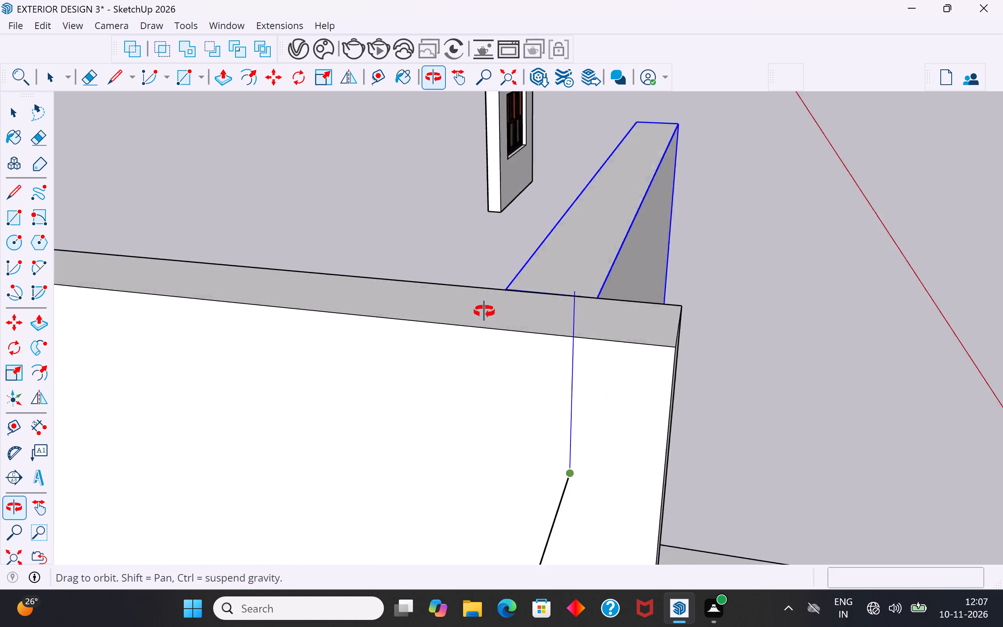
{"action": "middle_click_drag", "start_coordinate": [484, 312], "coordinate": [196, 430]}
{"action": "scroll", "coordinate": [196, 430], "scroll_direction": "down", "scroll_amount": 10}
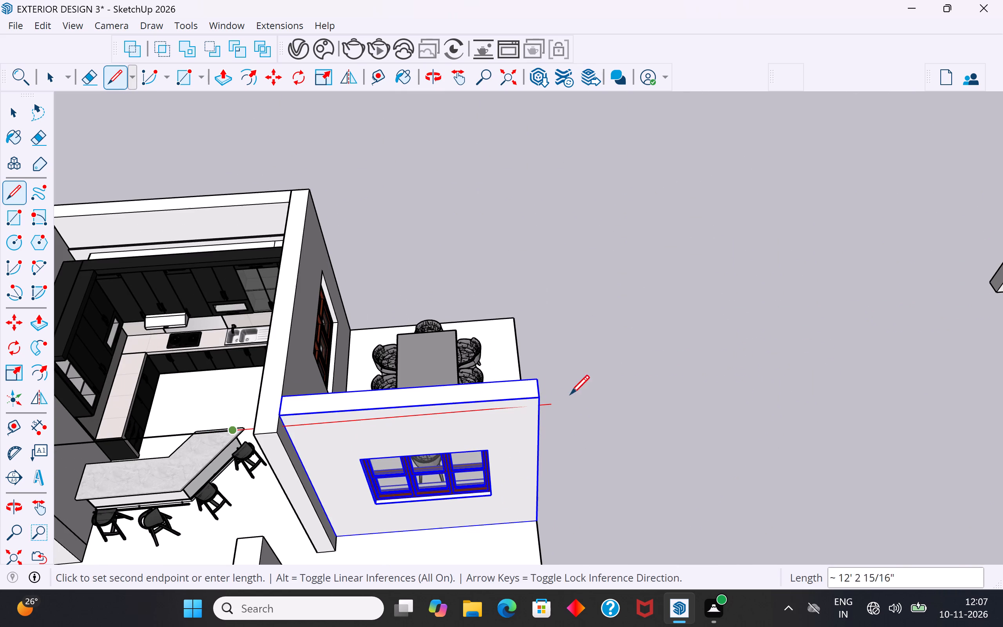
{"action": "scroll", "coordinate": [581, 414], "scroll_direction": "down", "scroll_amount": 3}
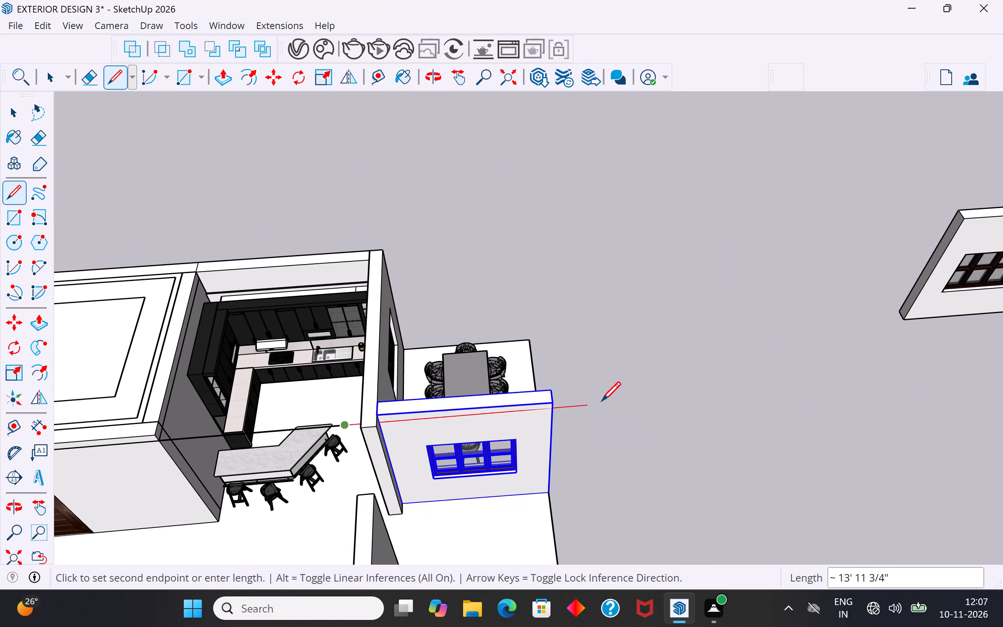
{"action": "left_click", "coordinate": [617, 402]}
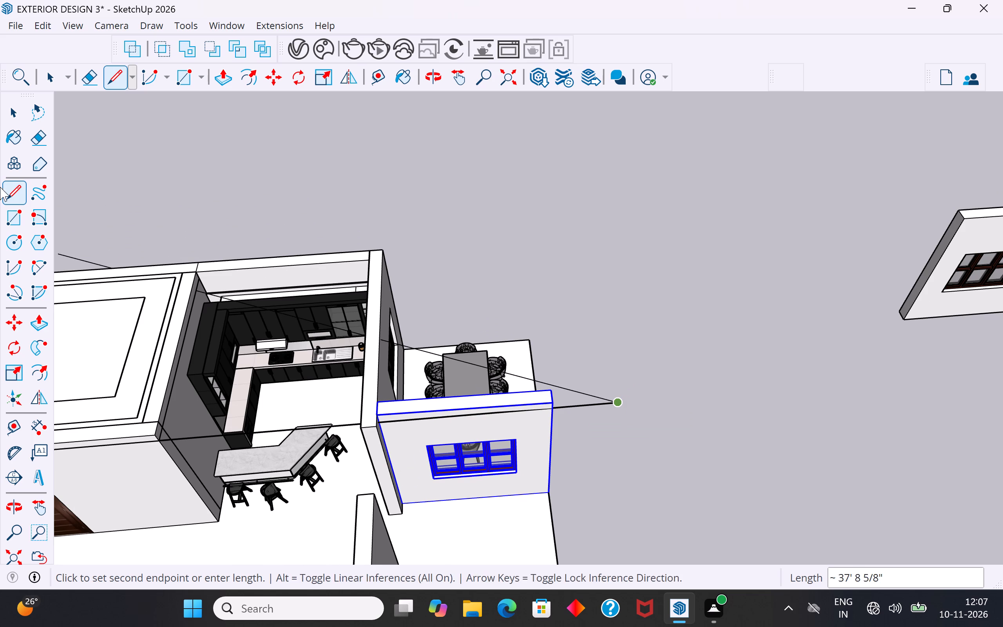
{"action": "left_click", "coordinate": [13, 109]}
{"action": "left_click", "coordinate": [501, 286]}
{"action": "left_click", "coordinate": [404, 419]}
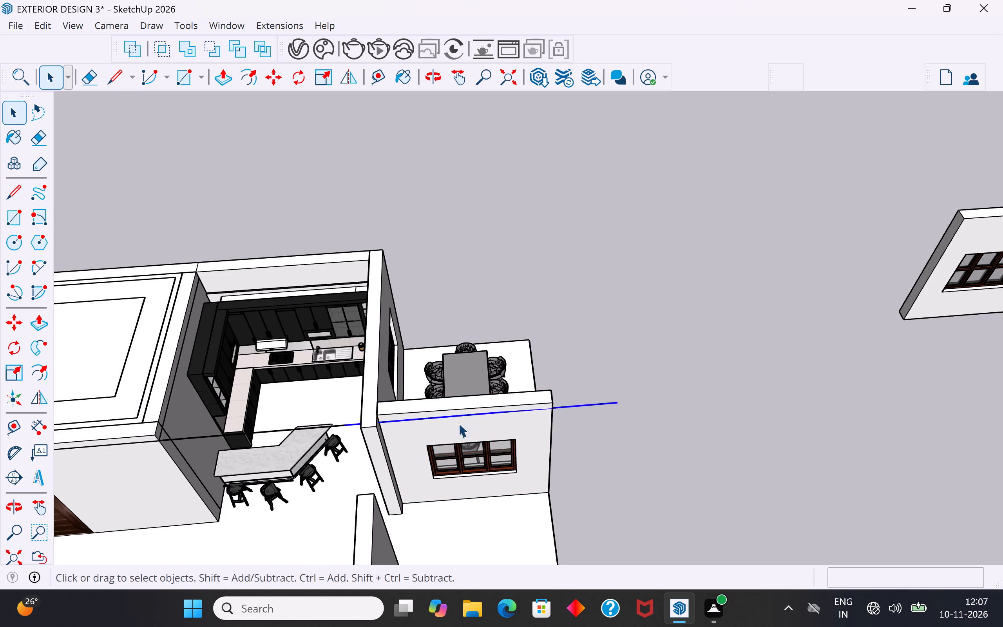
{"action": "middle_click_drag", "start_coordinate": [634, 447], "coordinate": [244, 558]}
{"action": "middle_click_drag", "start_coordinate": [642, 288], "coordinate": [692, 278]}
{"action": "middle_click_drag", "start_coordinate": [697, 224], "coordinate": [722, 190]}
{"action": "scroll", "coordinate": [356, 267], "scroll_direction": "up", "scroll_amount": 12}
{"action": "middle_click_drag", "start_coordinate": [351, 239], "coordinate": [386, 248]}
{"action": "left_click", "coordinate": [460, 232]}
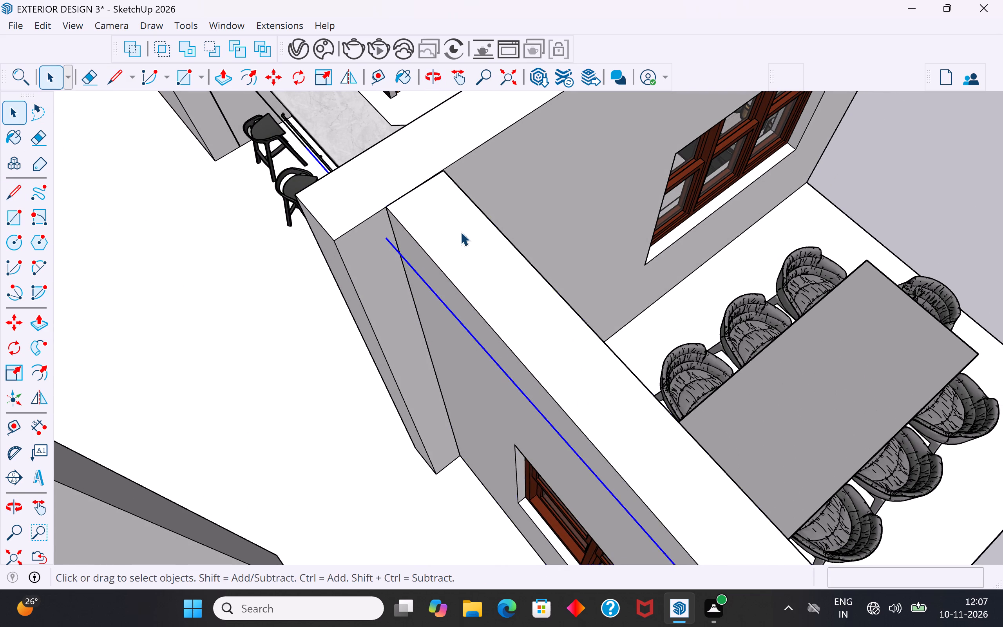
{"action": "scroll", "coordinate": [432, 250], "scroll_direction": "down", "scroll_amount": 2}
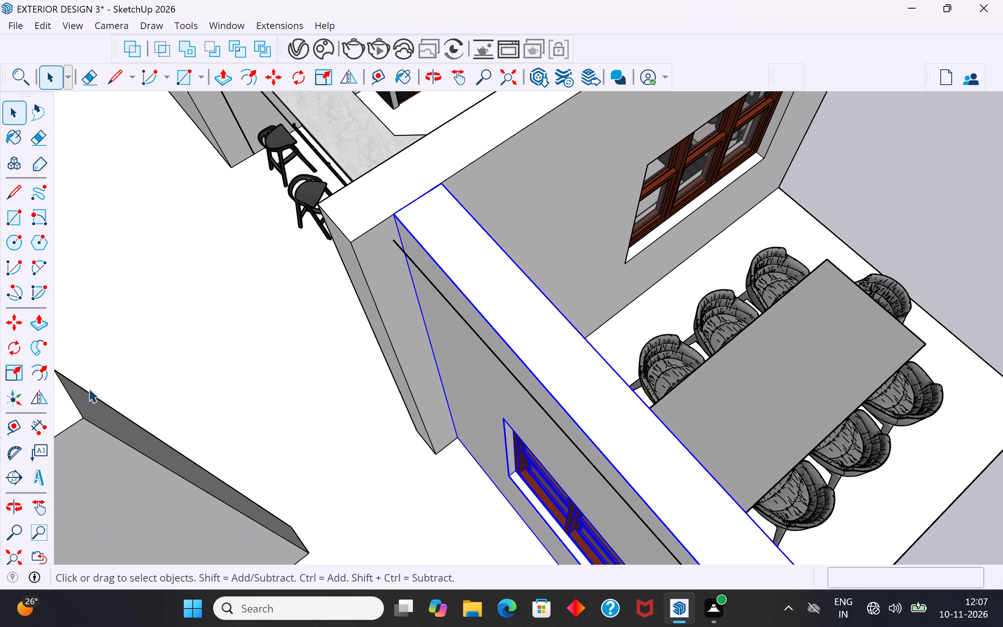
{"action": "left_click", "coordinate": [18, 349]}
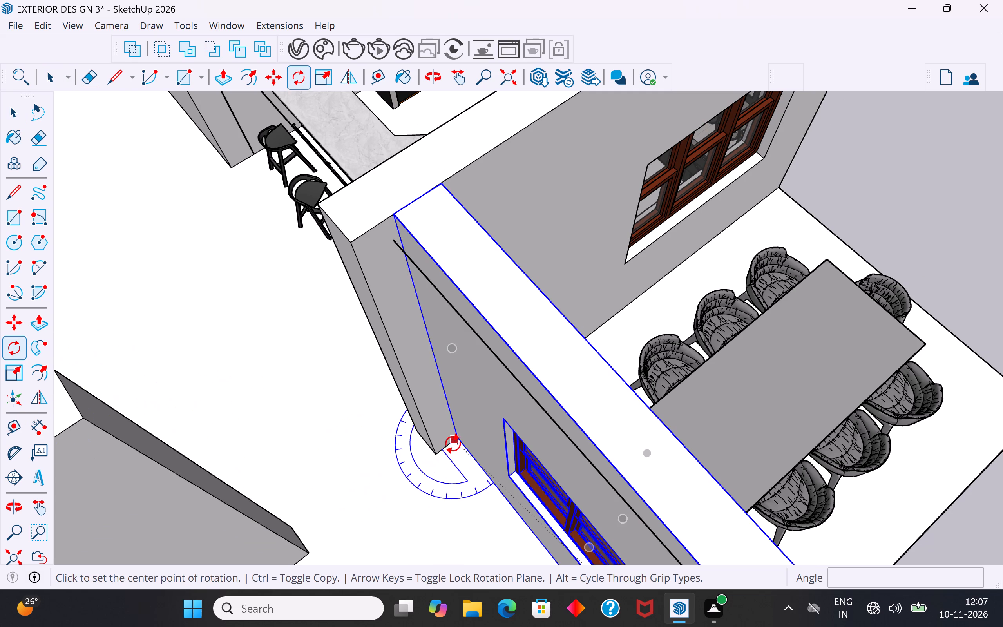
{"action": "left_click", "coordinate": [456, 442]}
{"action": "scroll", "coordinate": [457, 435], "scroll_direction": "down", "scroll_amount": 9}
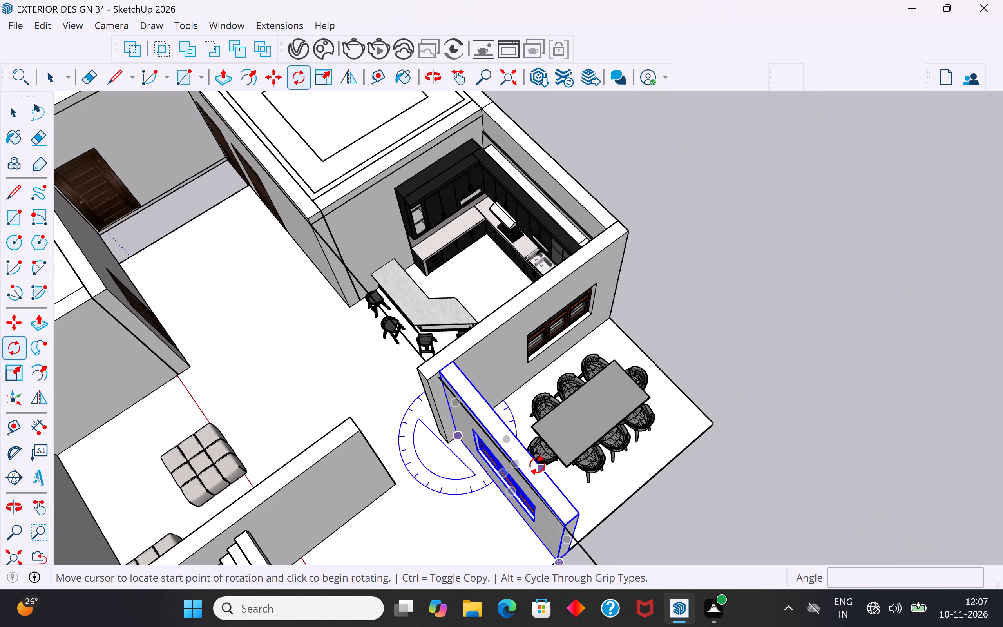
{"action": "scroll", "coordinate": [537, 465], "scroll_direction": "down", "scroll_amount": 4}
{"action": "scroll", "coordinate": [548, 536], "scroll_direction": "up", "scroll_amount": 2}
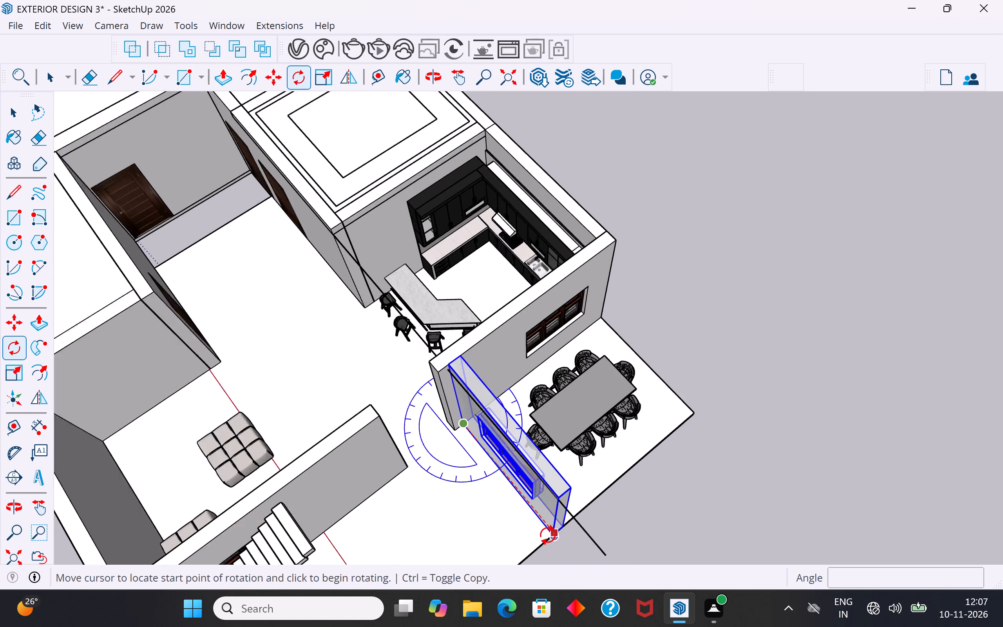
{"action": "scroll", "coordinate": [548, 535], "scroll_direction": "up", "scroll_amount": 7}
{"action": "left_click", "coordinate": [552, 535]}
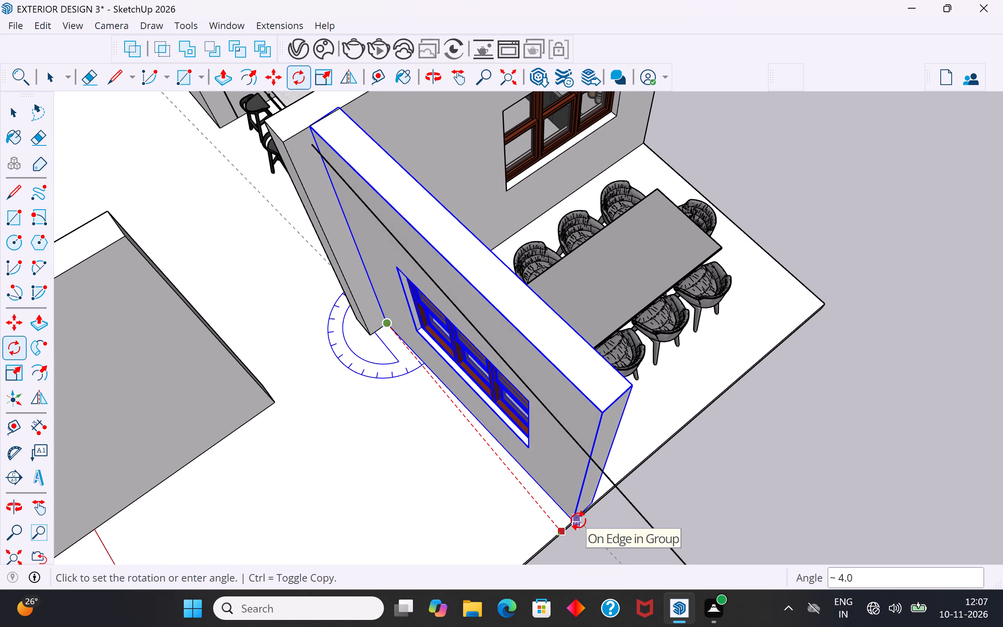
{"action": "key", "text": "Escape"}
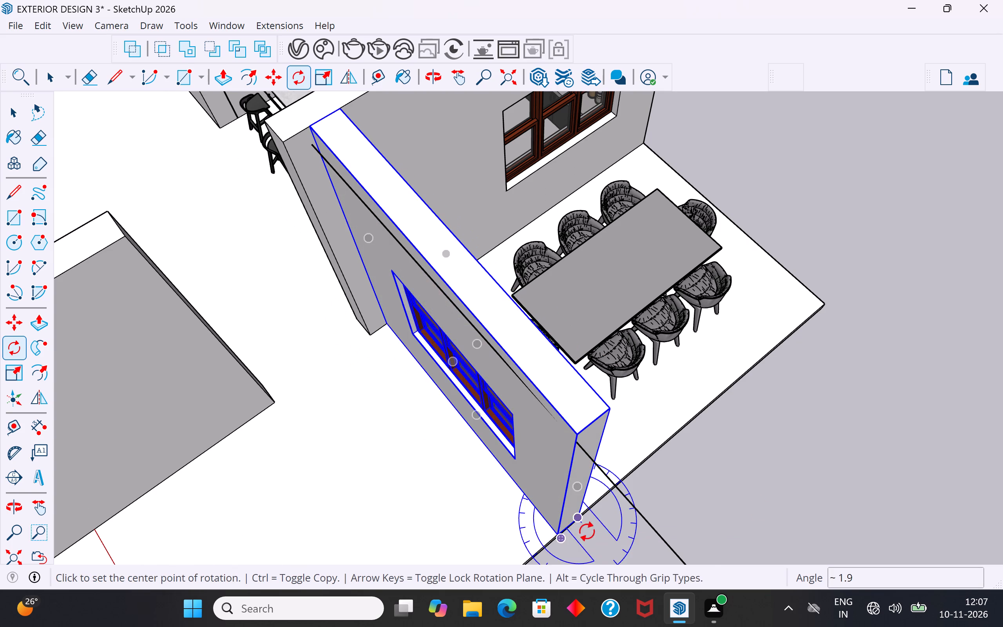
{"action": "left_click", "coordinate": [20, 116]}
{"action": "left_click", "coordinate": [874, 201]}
Move the windowed dining side wall by its upper inner corner onto the reference line's point at the kitchen wall.
{"action": "middle_click_drag", "start_coordinate": [849, 299], "coordinate": [746, 381]}
{"action": "scroll", "coordinate": [764, 317], "scroll_direction": "down", "scroll_amount": 5}
{"action": "middle_click_drag", "start_coordinate": [534, 319], "coordinate": [518, 289]}
{"action": "scroll", "coordinate": [559, 245], "scroll_direction": "up", "scroll_amount": 7}
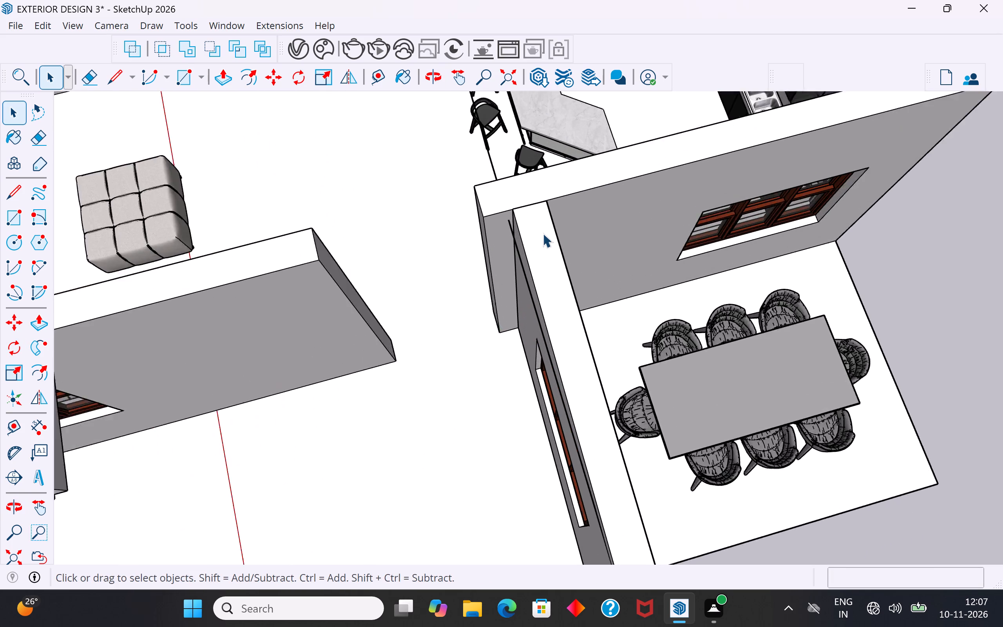
{"action": "scroll", "coordinate": [543, 233], "scroll_direction": "up", "scroll_amount": 1}
{"action": "left_click", "coordinate": [519, 221]}
{"action": "scroll", "coordinate": [479, 241], "scroll_direction": "up", "scroll_amount": 9}
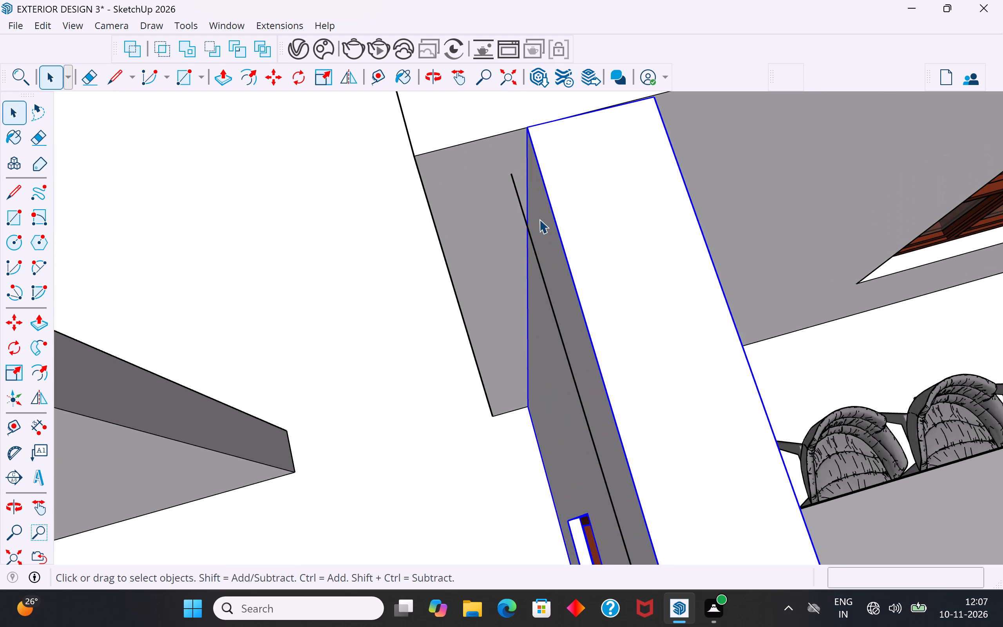
{"action": "key", "text": "m"}
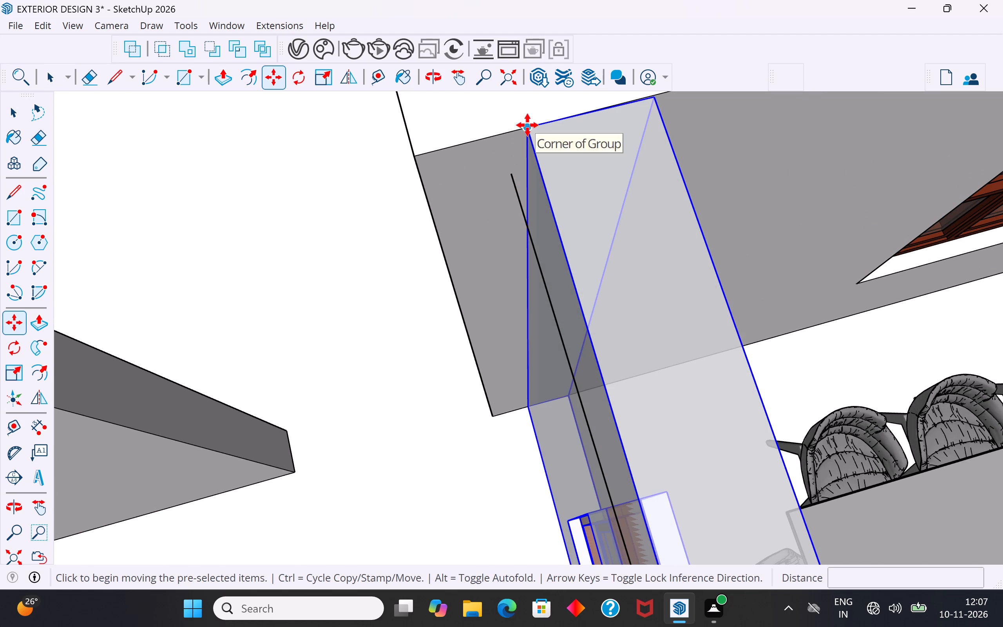
{"action": "left_click", "coordinate": [527, 125]}
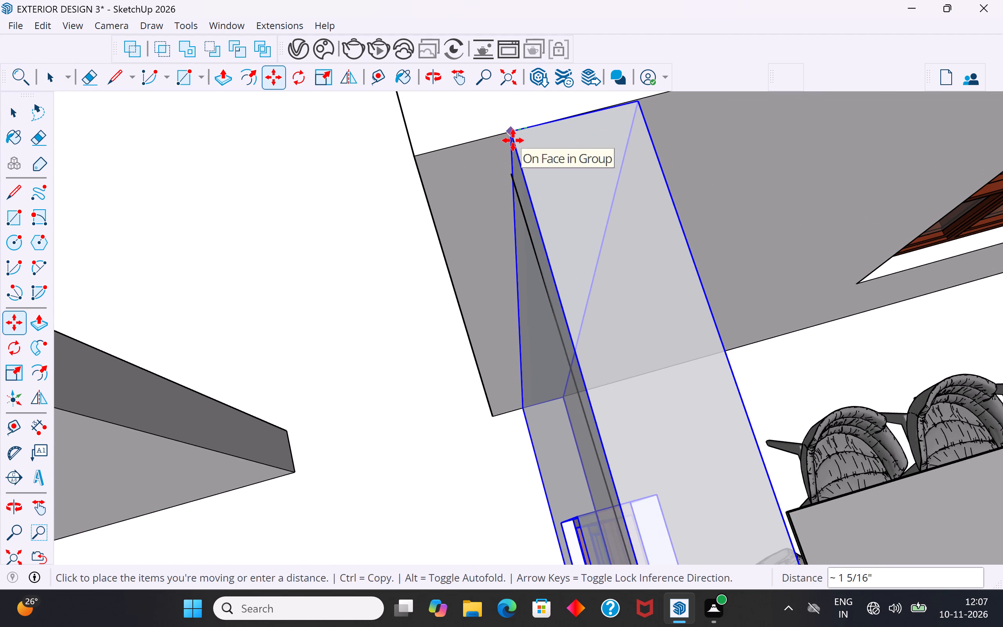
{"action": "left_click", "coordinate": [514, 176]}
{"action": "scroll", "coordinate": [529, 105], "scroll_direction": "down", "scroll_amount": 2}
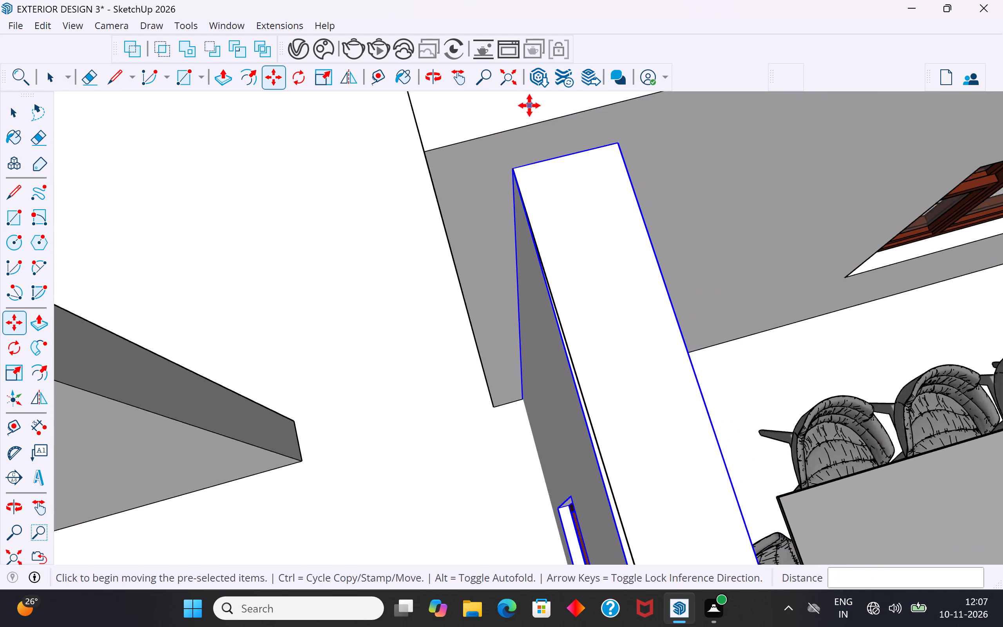
Rotate the windowed dining side wall about 0.9° around its upper inner corner at the kitchen wall, aligning its top edge with the reference line.
{"action": "scroll", "coordinate": [529, 105], "scroll_direction": "down", "scroll_amount": 2}
{"action": "scroll", "coordinate": [514, 252], "scroll_direction": "down", "scroll_amount": 5}
{"action": "left_click", "coordinate": [13, 116]}
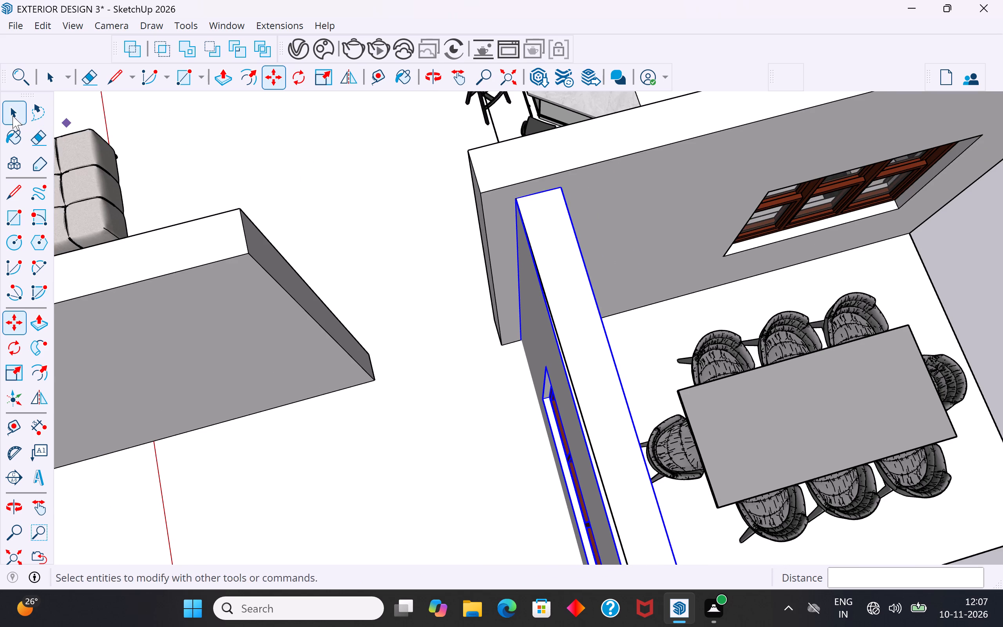
{"action": "scroll", "coordinate": [553, 246], "scroll_direction": "down", "scroll_amount": 9}
{"action": "left_click", "coordinate": [739, 521]}
{"action": "middle_click_drag", "start_coordinate": [745, 499], "coordinate": [753, 250]}
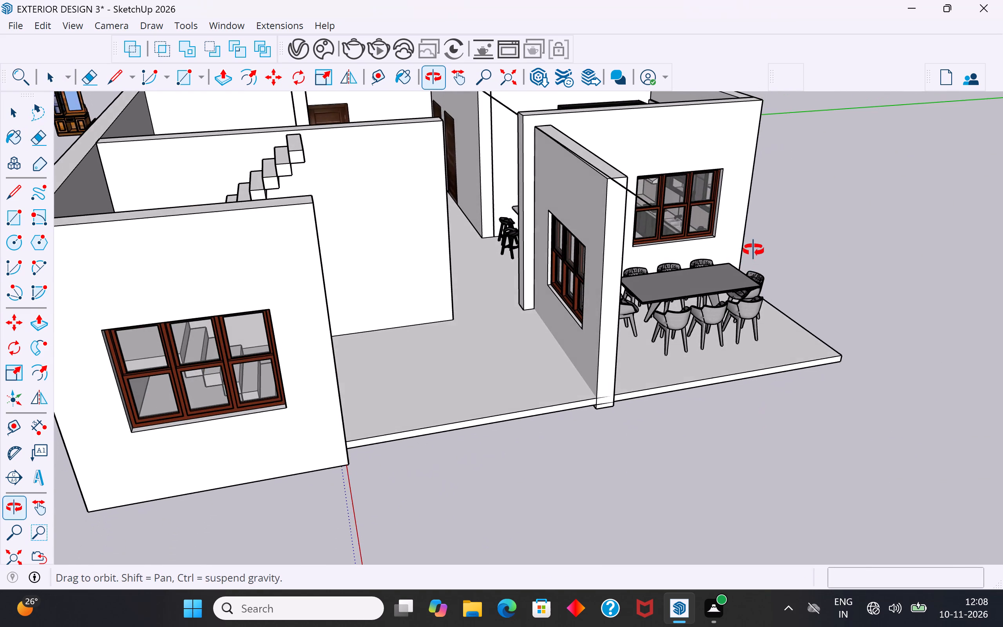
{"action": "middle_click_drag", "start_coordinate": [753, 250], "coordinate": [706, 338]}
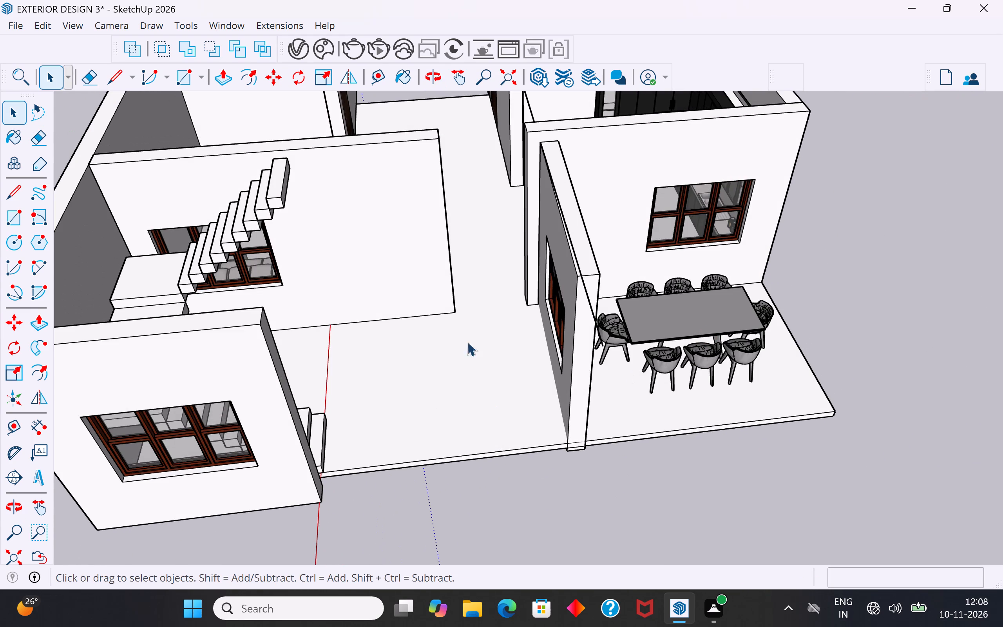
{"action": "left_click", "coordinate": [579, 244]}
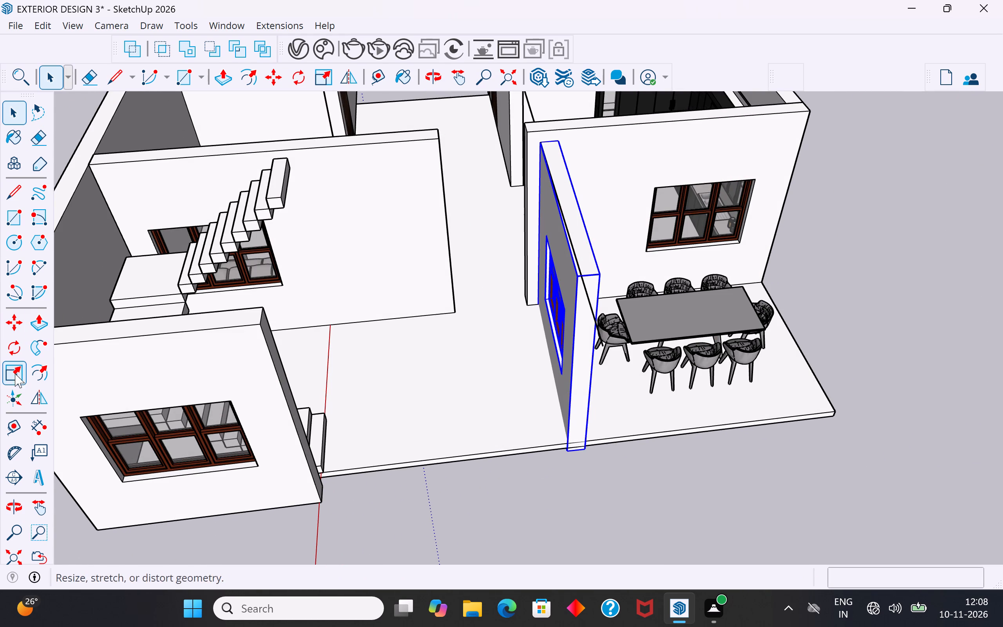
{"action": "left_click", "coordinate": [20, 351]}
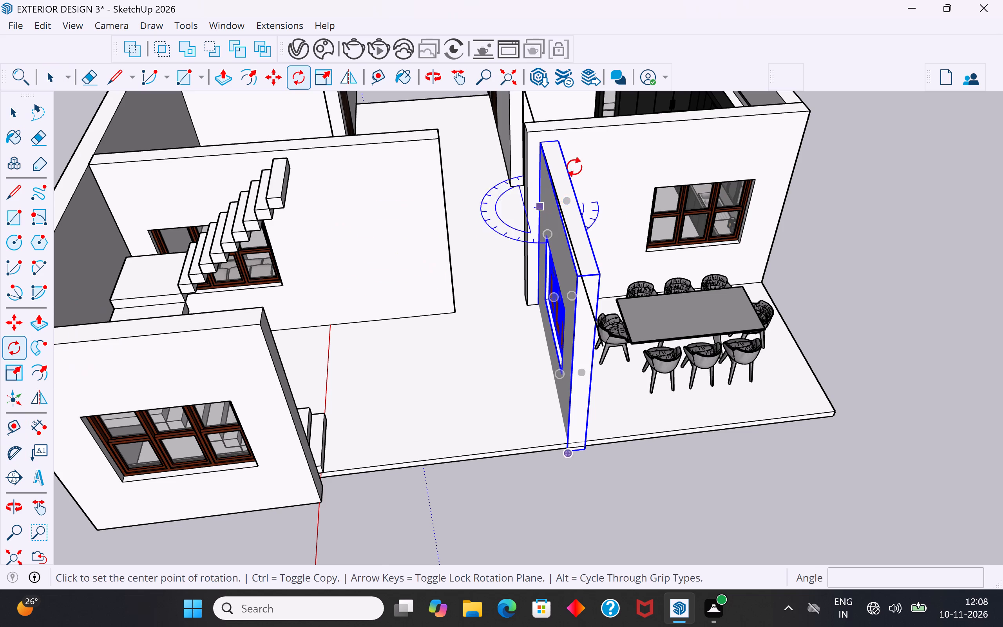
{"action": "scroll", "coordinate": [576, 153], "scroll_direction": "up", "scroll_amount": 4}
{"action": "middle_click_drag", "start_coordinate": [574, 150], "coordinate": [582, 312]}
{"action": "scroll", "coordinate": [549, 350], "scroll_direction": "up", "scroll_amount": 5}
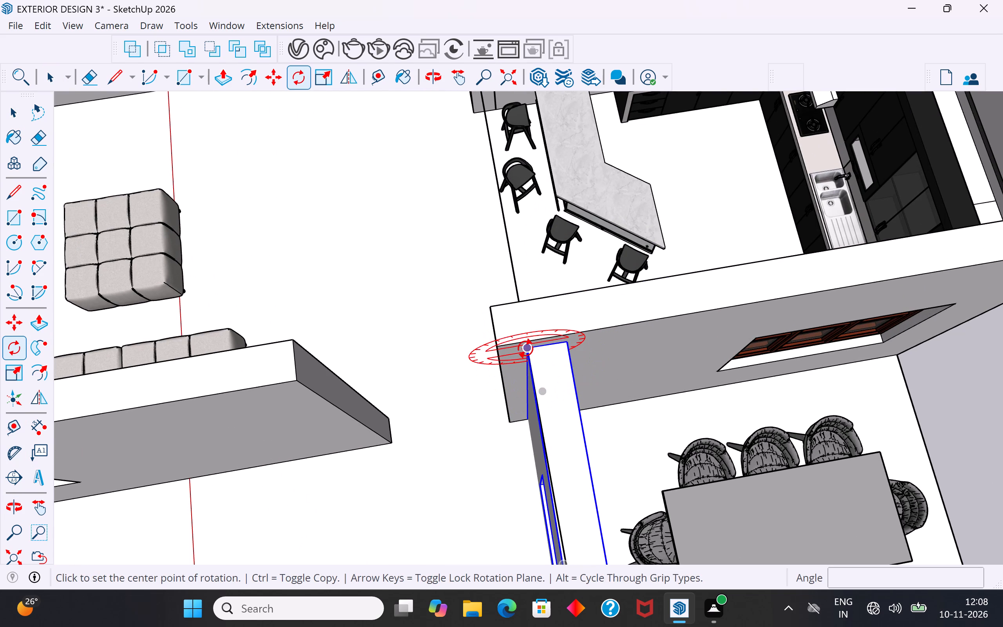
{"action": "left_click", "coordinate": [525, 354]}
{"action": "scroll", "coordinate": [578, 379], "scroll_direction": "down", "scroll_amount": 8}
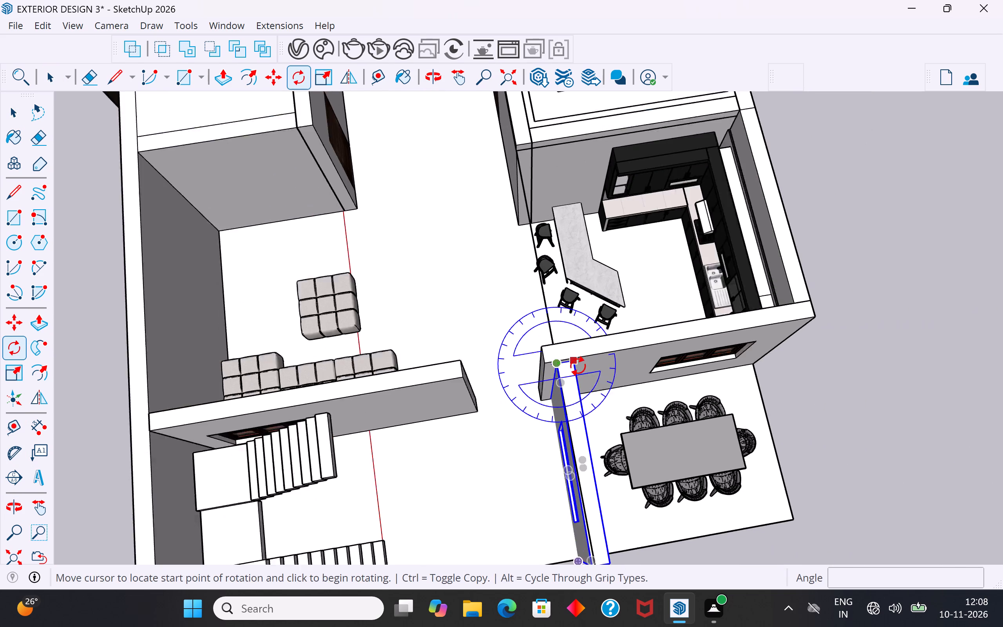
{"action": "scroll", "coordinate": [578, 366], "scroll_direction": "down", "scroll_amount": 3}
{"action": "scroll", "coordinate": [583, 523], "scroll_direction": "up", "scroll_amount": 13}
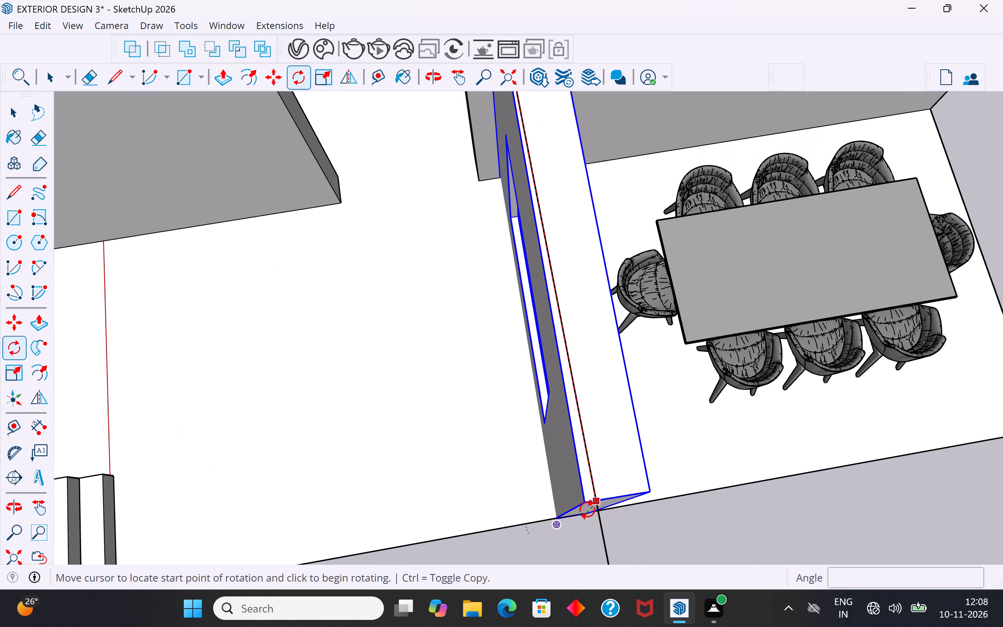
{"action": "left_click", "coordinate": [588, 502]}
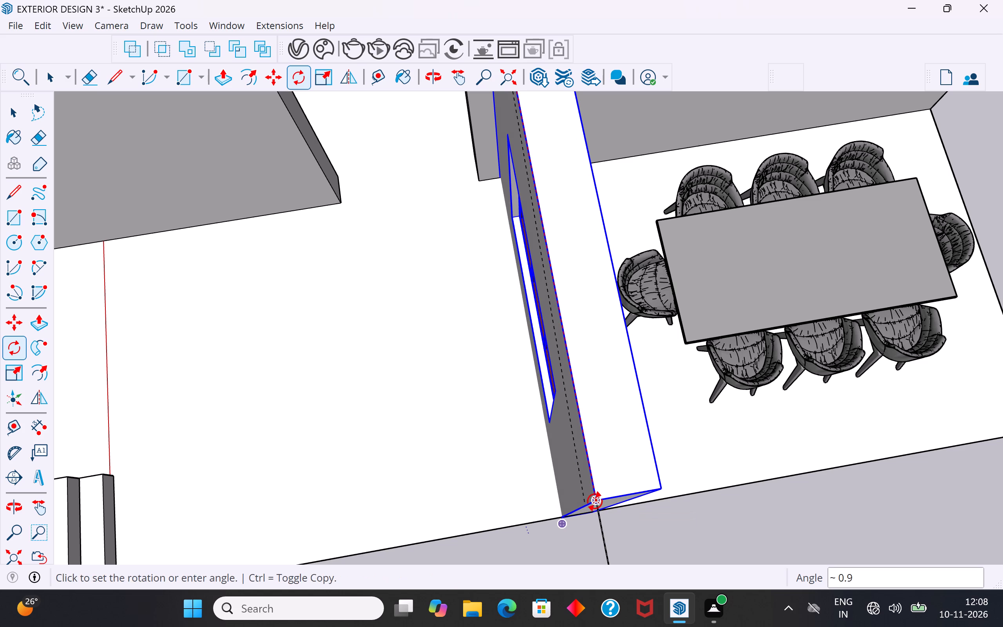
{"action": "left_click", "coordinate": [595, 501]}
{"action": "left_click", "coordinate": [22, 119]}
{"action": "scroll", "coordinate": [505, 361], "scroll_direction": "down", "scroll_amount": 5}
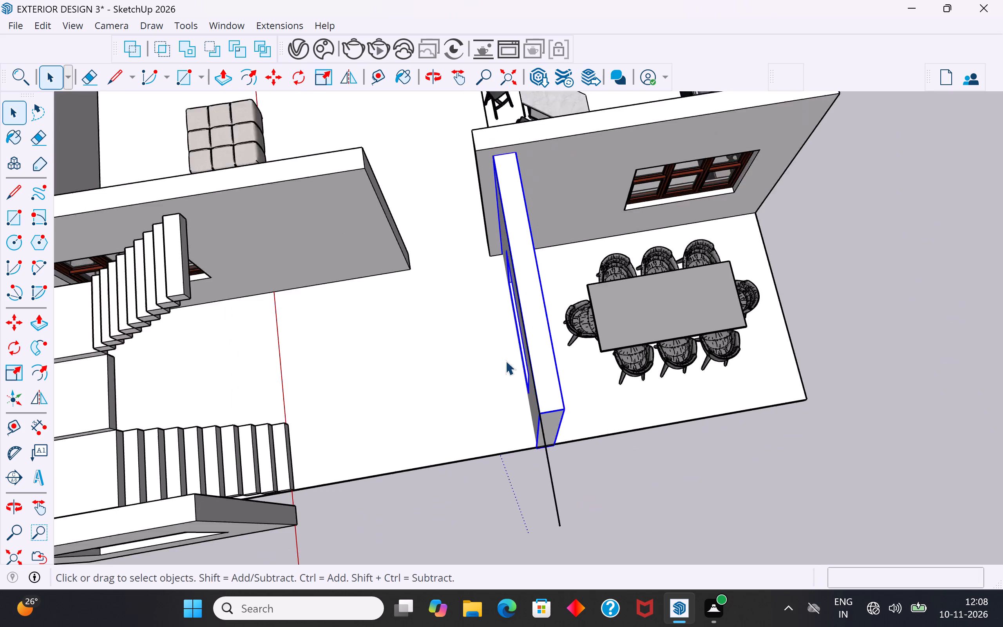
{"action": "scroll", "coordinate": [505, 361], "scroll_direction": "down", "scroll_amount": 5}
{"action": "left_click", "coordinate": [680, 534]}
Delete both reference line segments running from the kitchen-side room past the dining side wall.
{"action": "middle_click_drag", "start_coordinate": [482, 455], "coordinate": [799, 215]}
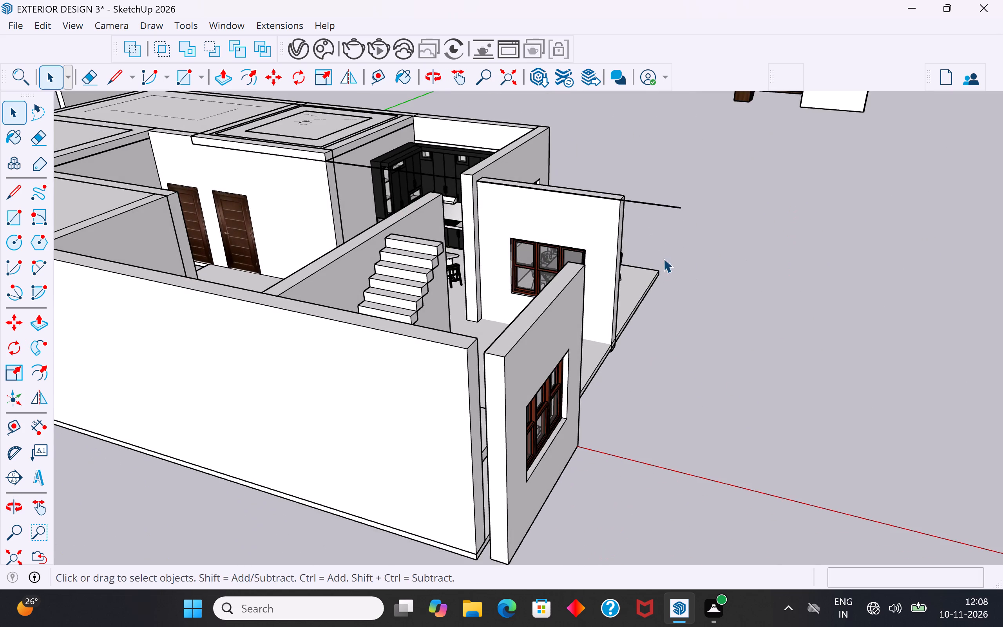
{"action": "middle_click_drag", "start_coordinate": [667, 262], "coordinate": [768, 309]}
{"action": "left_click", "coordinate": [677, 199]}
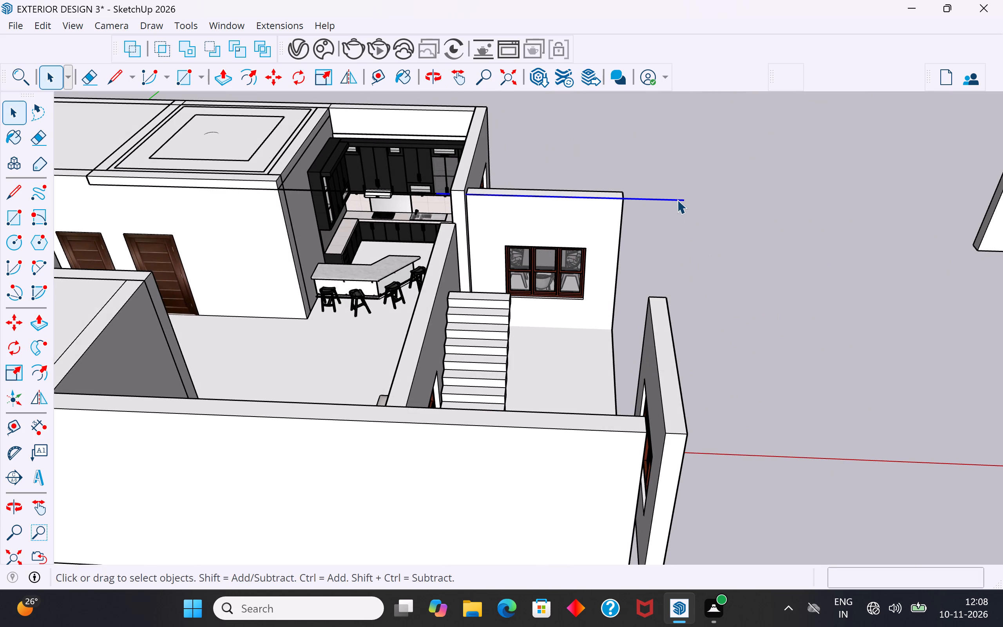
{"action": "key", "text": "Delete"}
{"action": "left_click", "coordinate": [299, 190]}
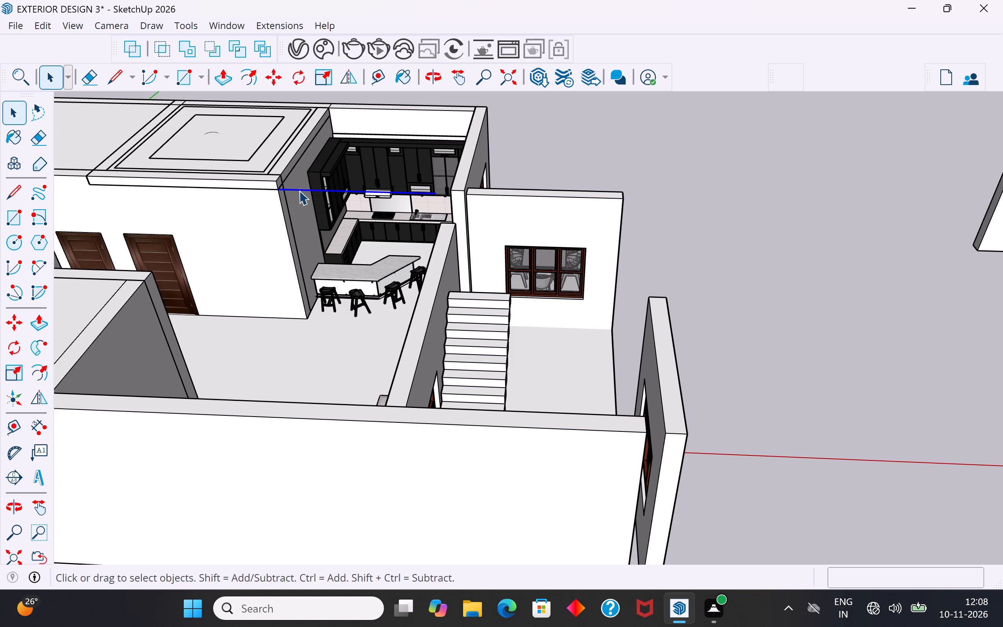
{"action": "key", "text": "Delete"}
Move the windowed dining side wall up by its bottom outer corner so it rests on the floor slab's top edge.
{"action": "middle_click_drag", "start_coordinate": [730, 219], "coordinate": [362, 249]}
{"action": "middle_click_drag", "start_coordinate": [521, 410], "coordinate": [523, 259]}
{"action": "scroll", "coordinate": [578, 295], "scroll_direction": "up", "scroll_amount": 9}
{"action": "left_click", "coordinate": [557, 235]}
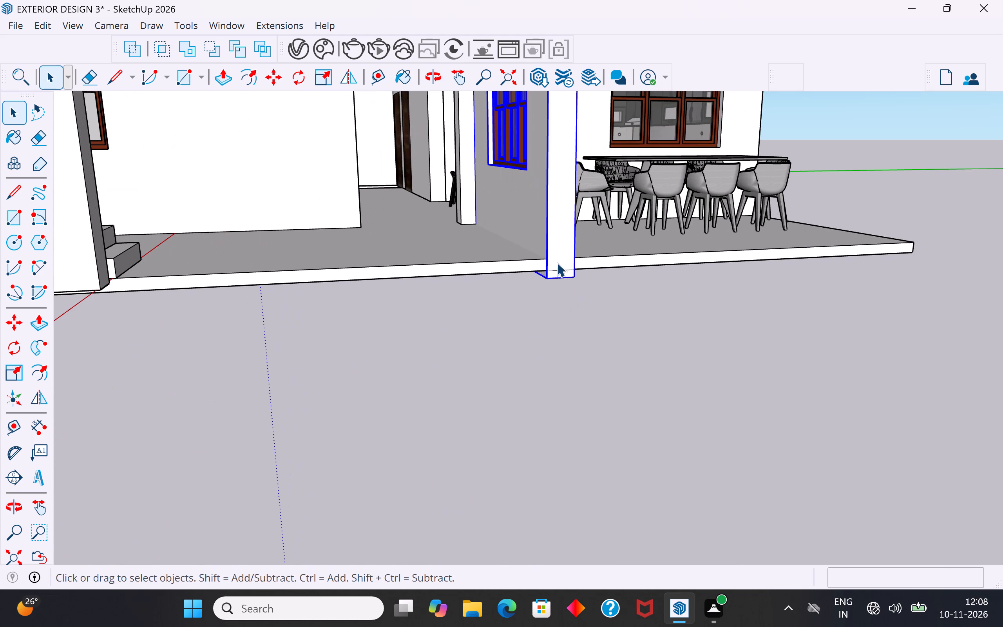
{"action": "key", "text": "m"}
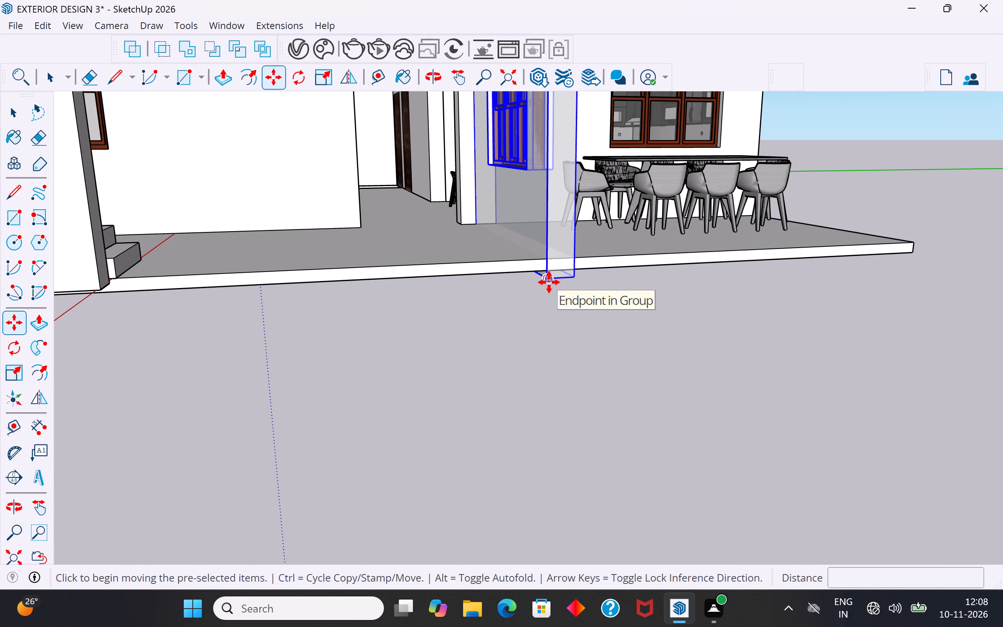
{"action": "left_click", "coordinate": [549, 282]}
{"action": "left_click", "coordinate": [549, 260]}
{"action": "scroll", "coordinate": [589, 353], "scroll_direction": "down", "scroll_amount": 11}
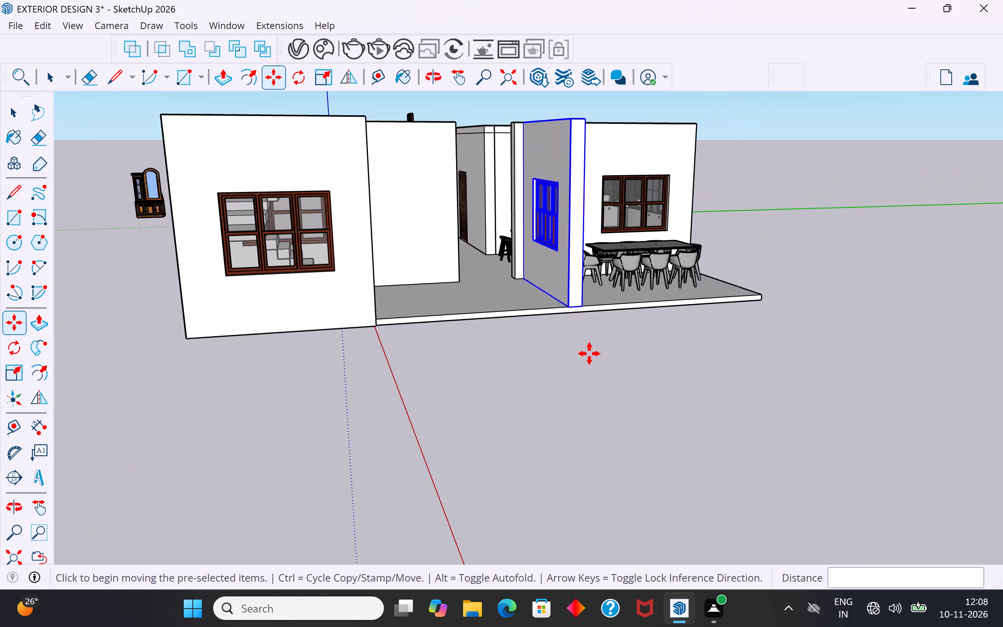
{"action": "middle_click_drag", "start_coordinate": [589, 353], "coordinate": [613, 466]}
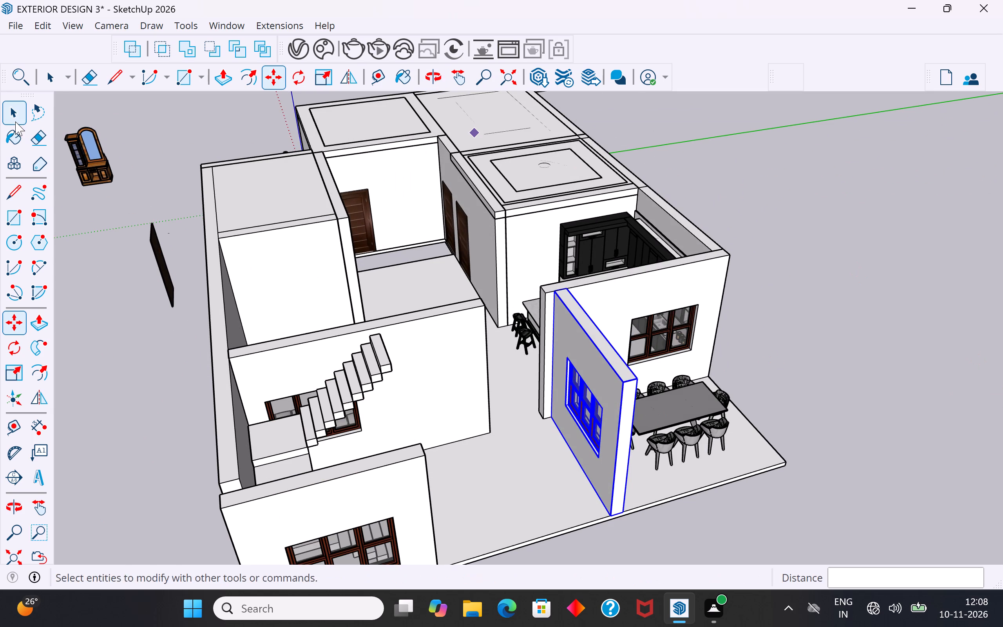
{"action": "left_click", "coordinate": [15, 121]}
{"action": "left_click", "coordinate": [200, 139]}
Push the inner end face of the wall between kitchen and dining area back about 7 5/16", flush with the dining side wall.
{"action": "middle_click_drag", "start_coordinate": [405, 227], "coordinate": [400, 286]}
{"action": "scroll", "coordinate": [540, 366], "scroll_direction": "up", "scroll_amount": 5}
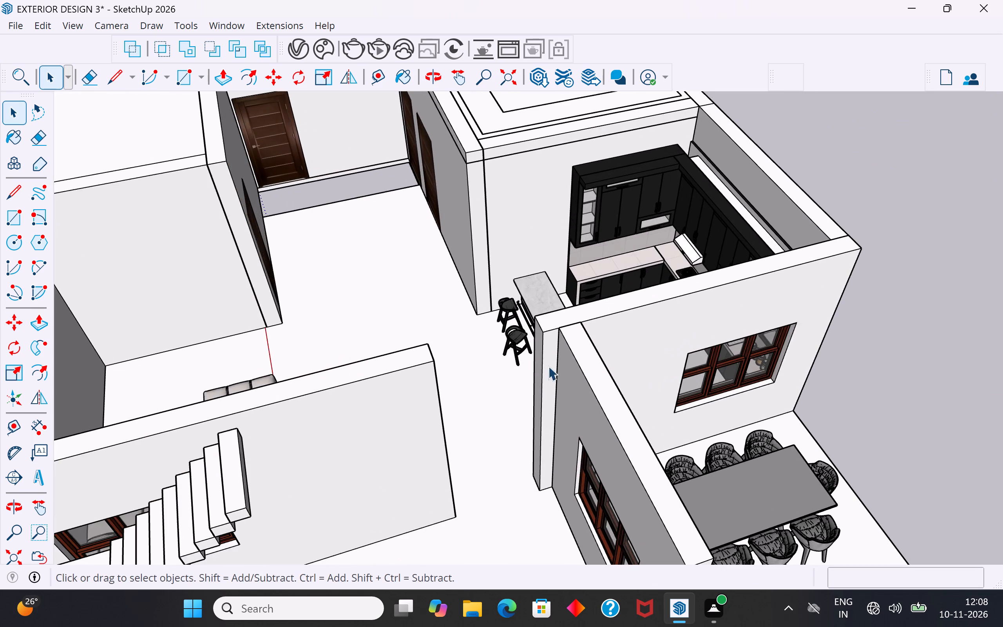
{"action": "middle_click_drag", "start_coordinate": [552, 367], "coordinate": [893, 399]}
{"action": "middle_click_drag", "start_coordinate": [752, 326], "coordinate": [977, 245]}
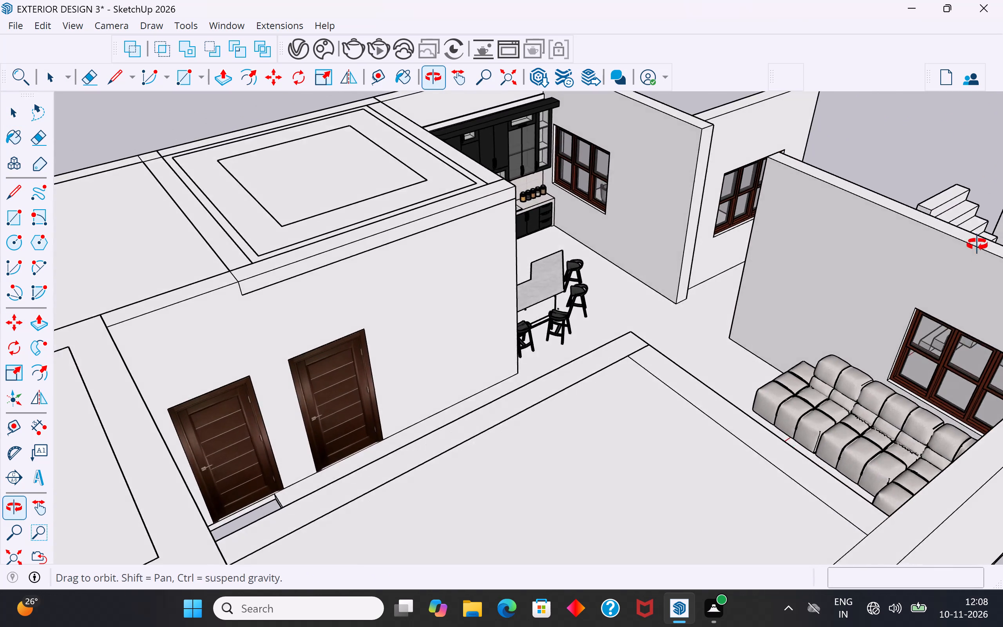
{"action": "middle_click_drag", "start_coordinate": [977, 245], "coordinate": [745, 207]}
{"action": "middle_click_drag", "start_coordinate": [717, 214], "coordinate": [623, 265]}
{"action": "scroll", "coordinate": [734, 272], "scroll_direction": "up", "scroll_amount": 4}
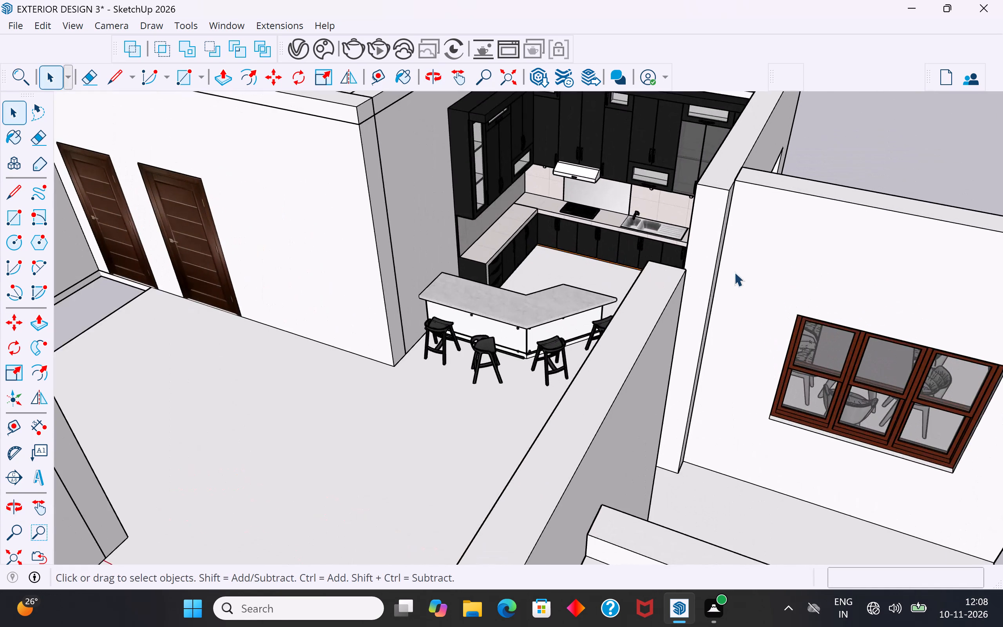
{"action": "middle_click_drag", "start_coordinate": [716, 292], "coordinate": [807, 452]}
{"action": "scroll", "coordinate": [807, 452], "scroll_direction": "up", "scroll_amount": 1}
{"action": "scroll", "coordinate": [754, 375], "scroll_direction": "up", "scroll_amount": 3}
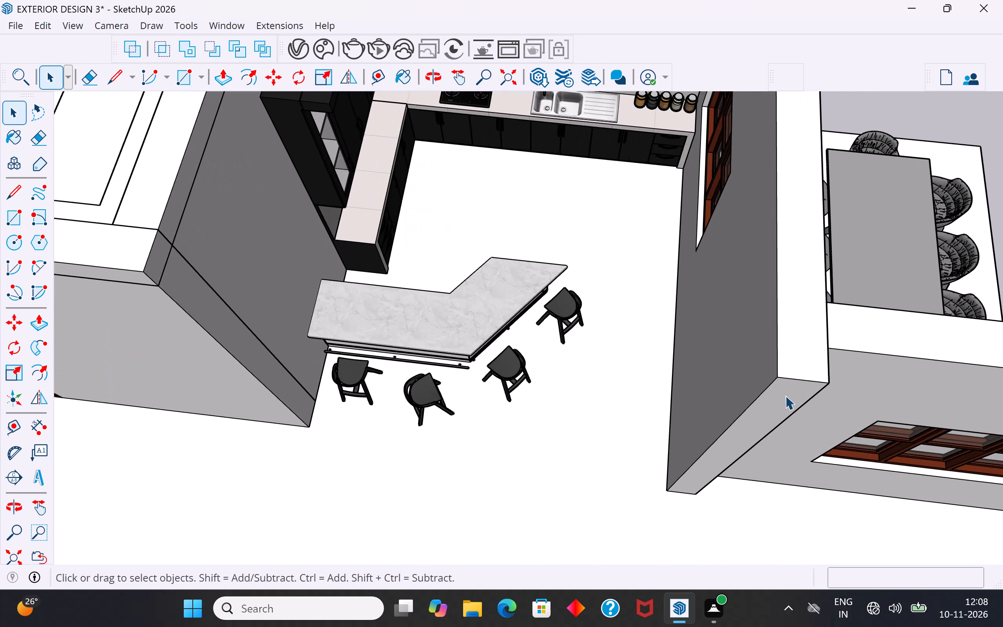
{"action": "left_click", "coordinate": [785, 395]}
{"action": "triple_click", "coordinate": [793, 400]}
{"action": "left_click", "coordinate": [793, 397]}
{"action": "double_click", "coordinate": [793, 397]}
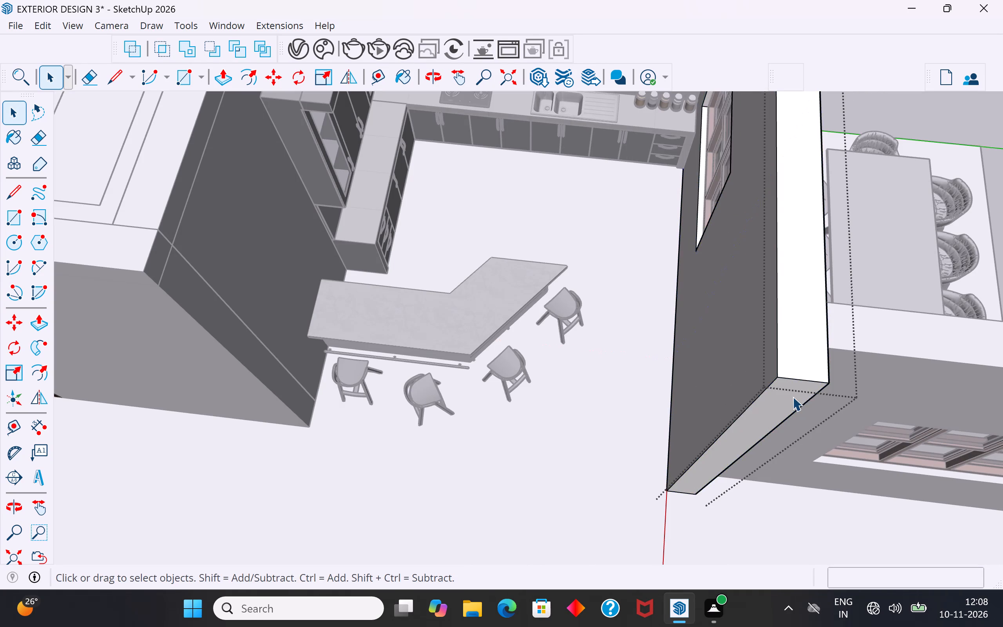
{"action": "left_click", "coordinate": [795, 386]}
{"action": "middle_click_drag", "start_coordinate": [837, 377], "coordinate": [567, 294]}
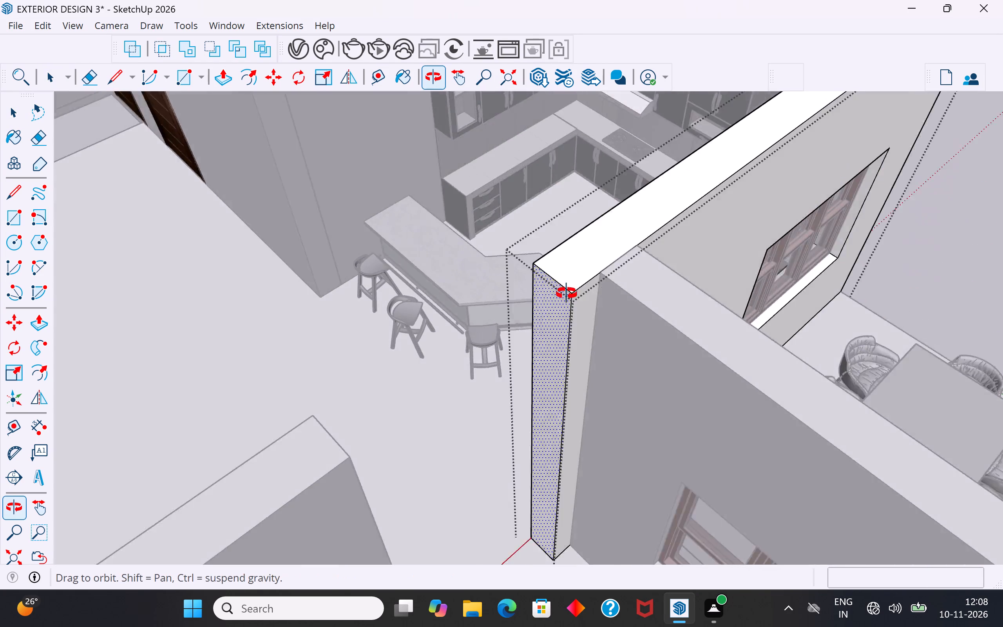
{"action": "middle_click_drag", "start_coordinate": [567, 294], "coordinate": [558, 294]}
{"action": "left_click", "coordinate": [43, 320]}
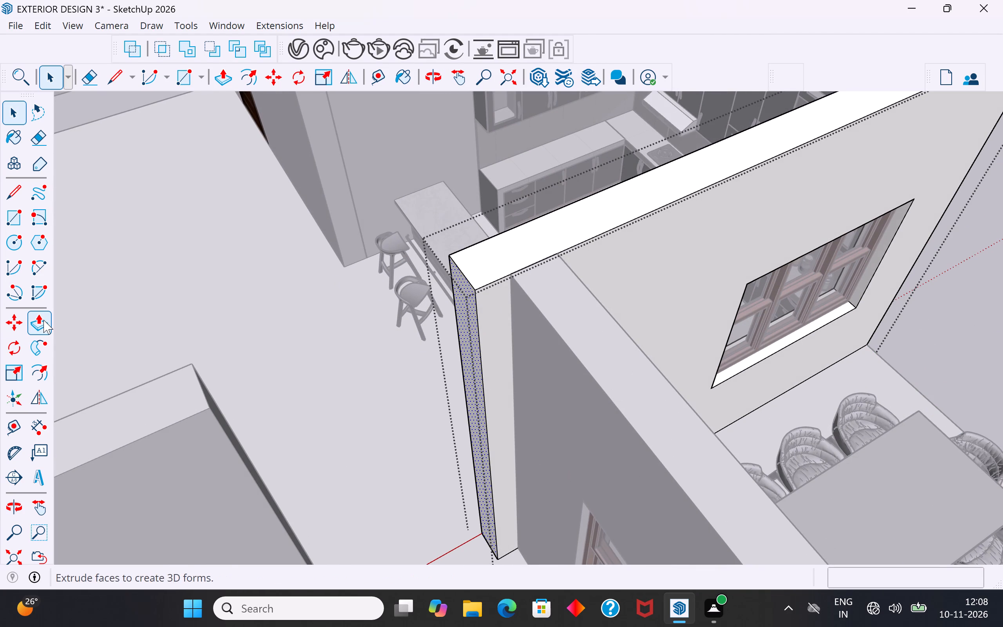
{"action": "left_click", "coordinate": [476, 299]}
{"action": "left_click", "coordinate": [512, 277]}
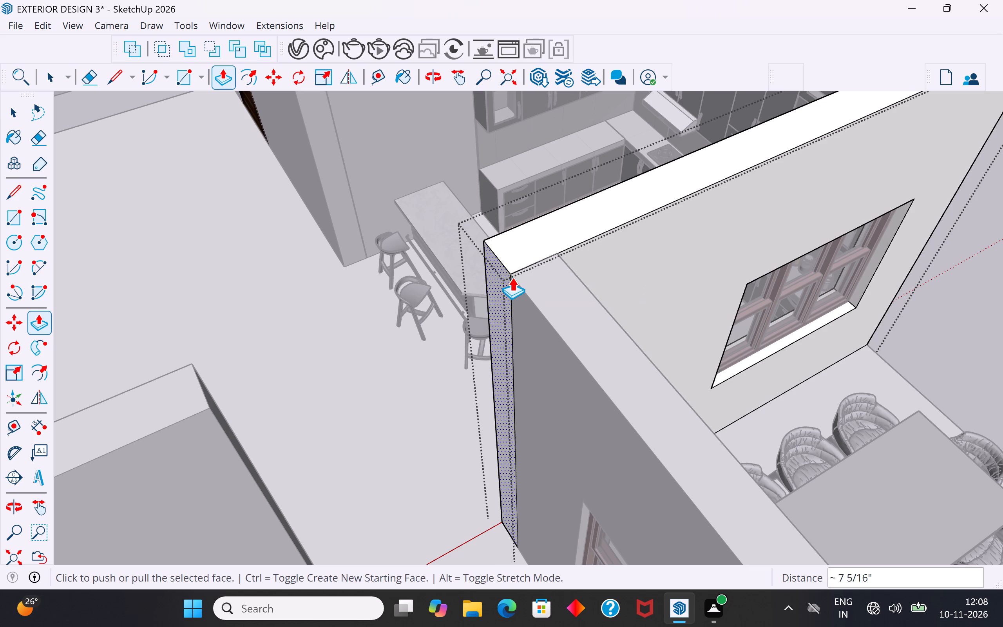
{"action": "left_click", "coordinate": [14, 114]}
{"action": "scroll", "coordinate": [439, 367], "scroll_direction": "down", "scroll_amount": 12}
{"action": "left_click", "coordinate": [720, 369]}
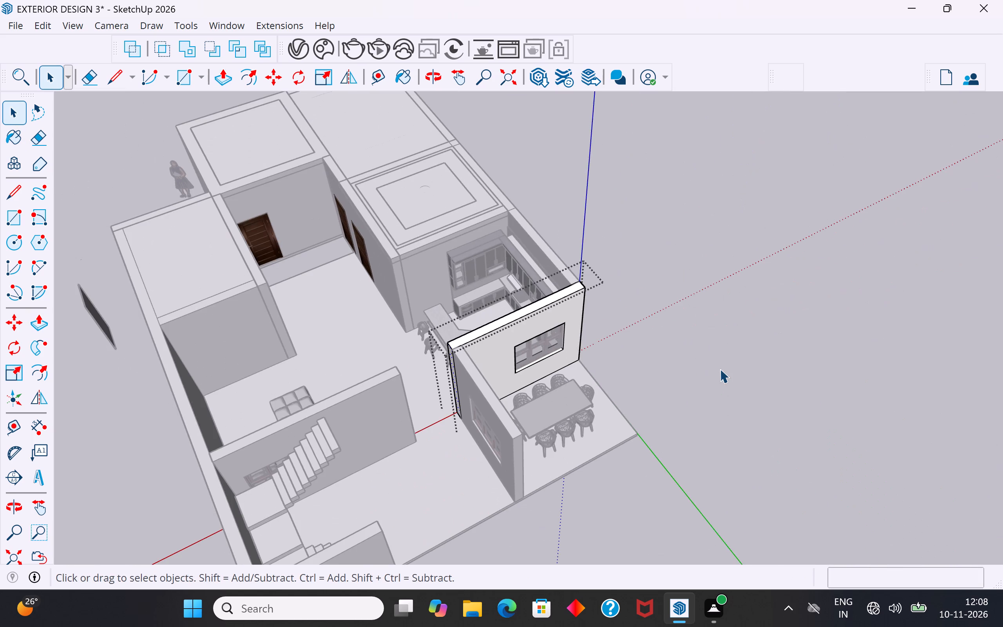
{"action": "middle_click_drag", "start_coordinate": [715, 407], "coordinate": [520, 343]}
{"action": "left_click", "coordinate": [645, 376]}
Examine the dining walls, floor slab edge and dining table set from several angles.
{"action": "scroll", "coordinate": [742, 476], "scroll_direction": "down", "scroll_amount": 2}
{"action": "middle_click_drag", "start_coordinate": [432, 477], "coordinate": [599, 449]}
{"action": "scroll", "coordinate": [574, 386], "scroll_direction": "up", "scroll_amount": 5}
{"action": "middle_click_drag", "start_coordinate": [575, 394], "coordinate": [482, 454]}
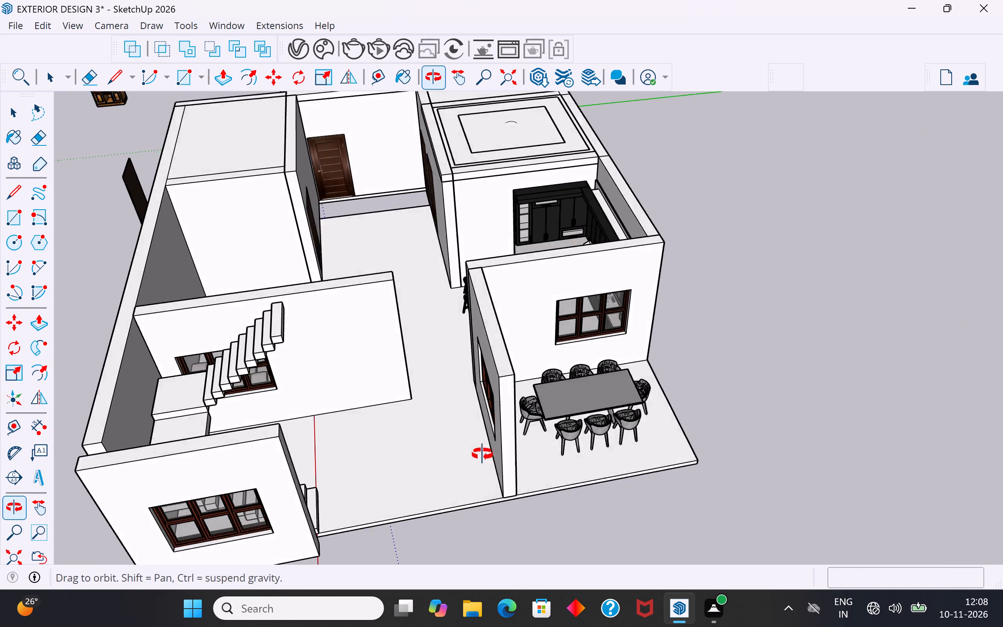
{"action": "middle_click_drag", "start_coordinate": [482, 454], "coordinate": [582, 379]}
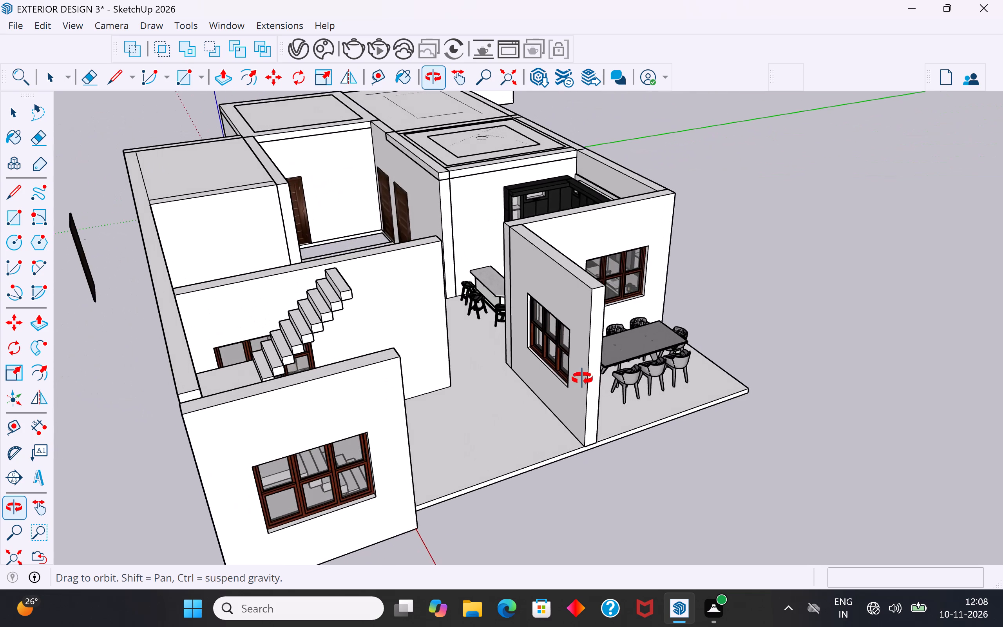
{"action": "middle_click_drag", "start_coordinate": [582, 379], "coordinate": [500, 407]}
{"action": "left_click", "coordinate": [558, 526]}
{"action": "middle_click_drag", "start_coordinate": [685, 480], "coordinate": [657, 444]}
{"action": "scroll", "coordinate": [177, 425], "scroll_direction": "up", "scroll_amount": 2}
{"action": "middle_click_drag", "start_coordinate": [431, 427], "coordinate": [444, 395]}
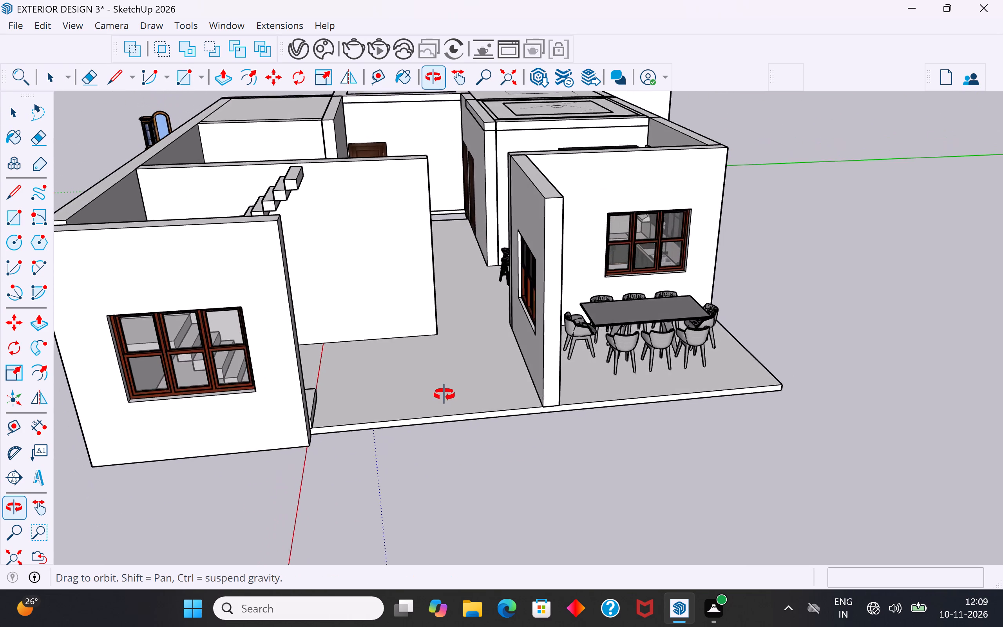
{"action": "middle_click_drag", "start_coordinate": [444, 395], "coordinate": [341, 382]}
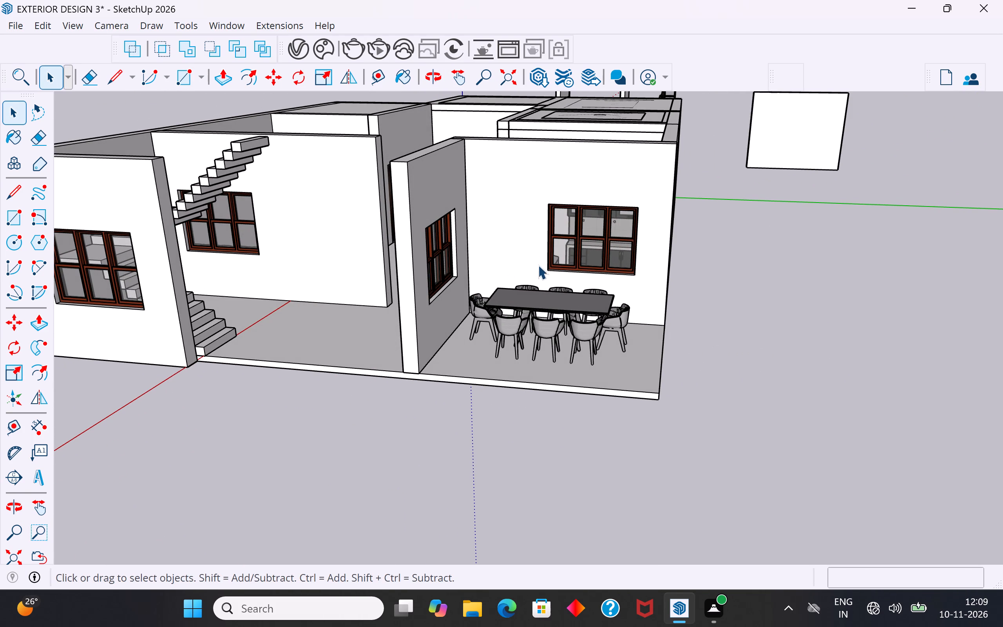
{"action": "left_click", "coordinate": [557, 308]}
{"action": "middle_click_drag", "start_coordinate": [572, 322], "coordinate": [525, 388]}
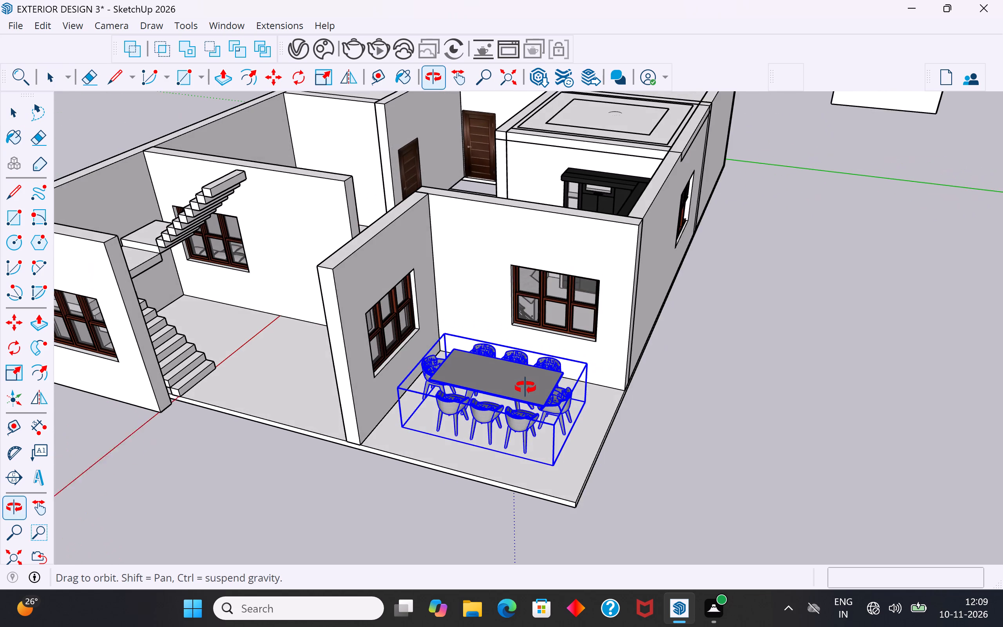
{"action": "middle_click_drag", "start_coordinate": [525, 388], "coordinate": [526, 388]}
{"action": "left_click", "coordinate": [632, 313]}
{"action": "left_click", "coordinate": [726, 342]}
Push the outer end face of the windowed wall between kitchen and dining area back 10", flush with the outer side wall's inner face.
{"action": "scroll", "coordinate": [593, 270], "scroll_direction": "up", "scroll_amount": 2}
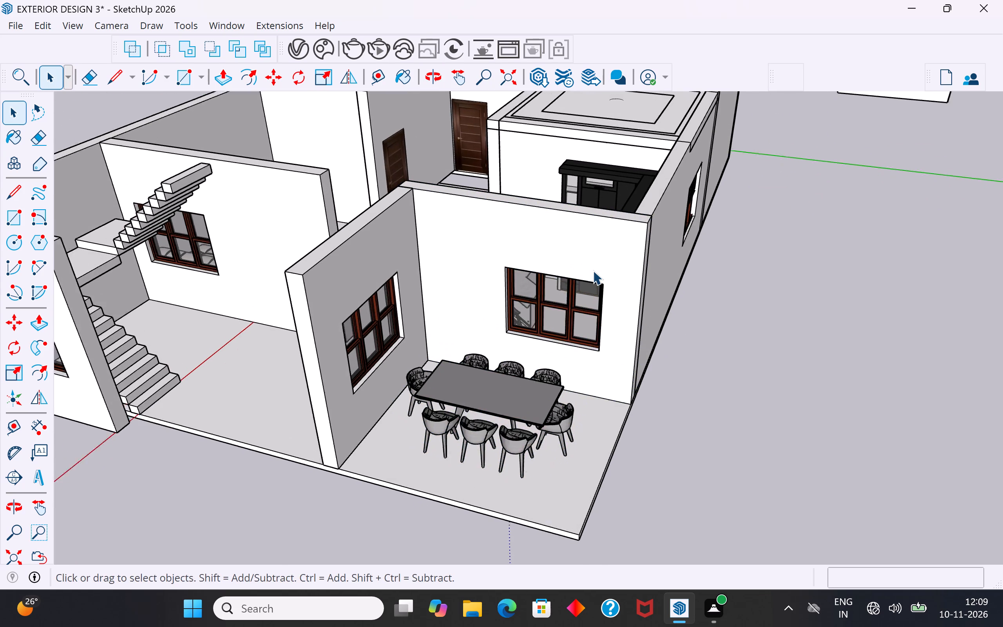
{"action": "scroll", "coordinate": [593, 270], "scroll_direction": "up", "scroll_amount": 2}
{"action": "middle_click", "coordinate": [634, 337]}
{"action": "middle_click_drag", "start_coordinate": [646, 342], "coordinate": [557, 359]}
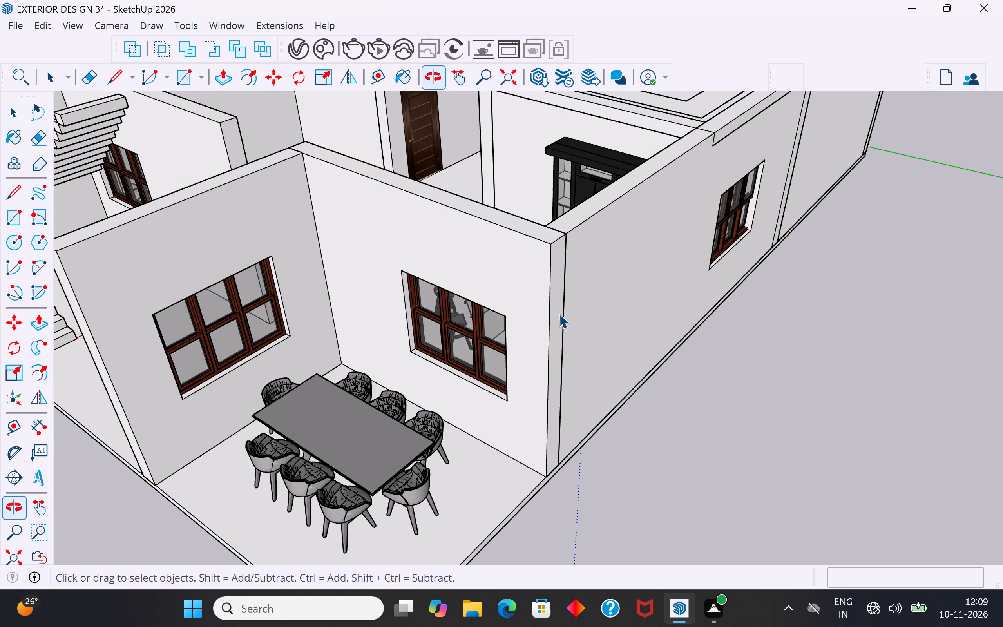
{"action": "triple_click", "coordinate": [556, 301]}
{"action": "left_click", "coordinate": [557, 311]}
{"action": "double_click", "coordinate": [557, 311]}
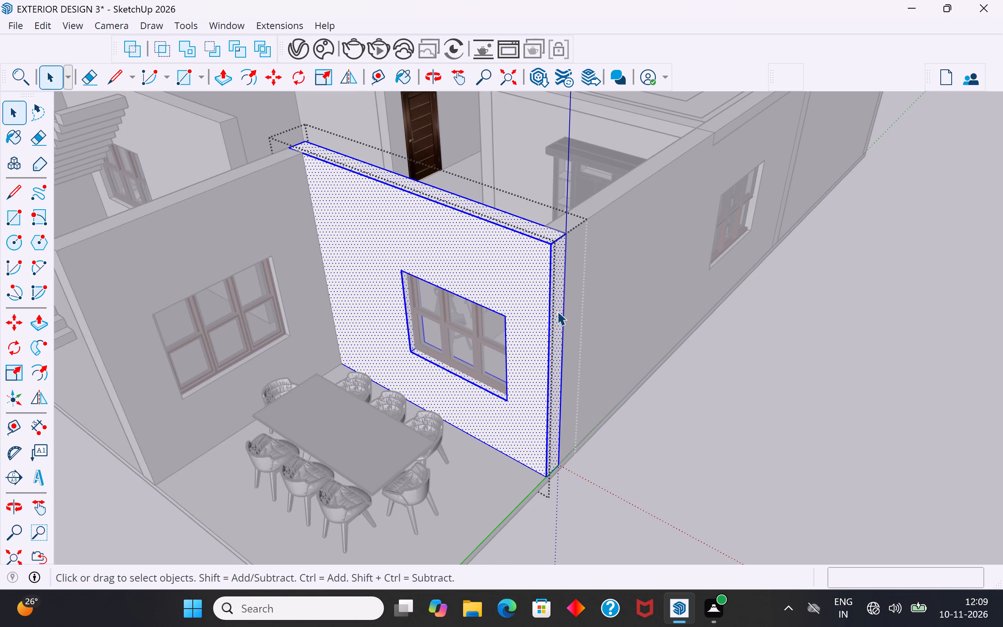
{"action": "left_click", "coordinate": [558, 311]}
{"action": "left_click", "coordinate": [560, 264]}
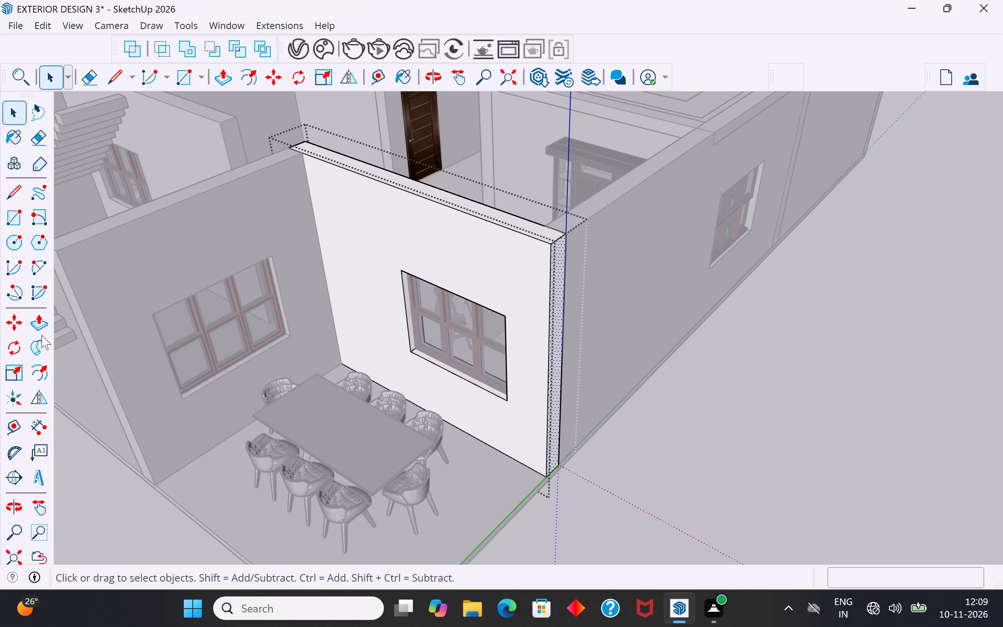
{"action": "left_click", "coordinate": [40, 323]}
{"action": "middle_click_drag", "start_coordinate": [433, 289], "coordinate": [458, 354]}
{"action": "scroll", "coordinate": [587, 351], "scroll_direction": "up", "scroll_amount": 5}
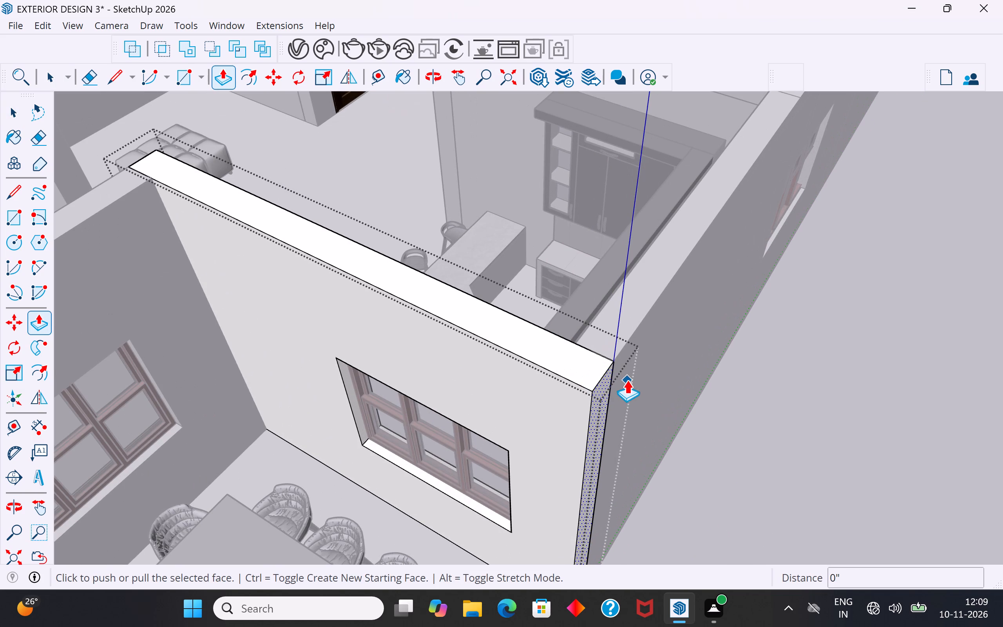
{"action": "left_click", "coordinate": [614, 370]}
{"action": "left_click", "coordinate": [576, 344]}
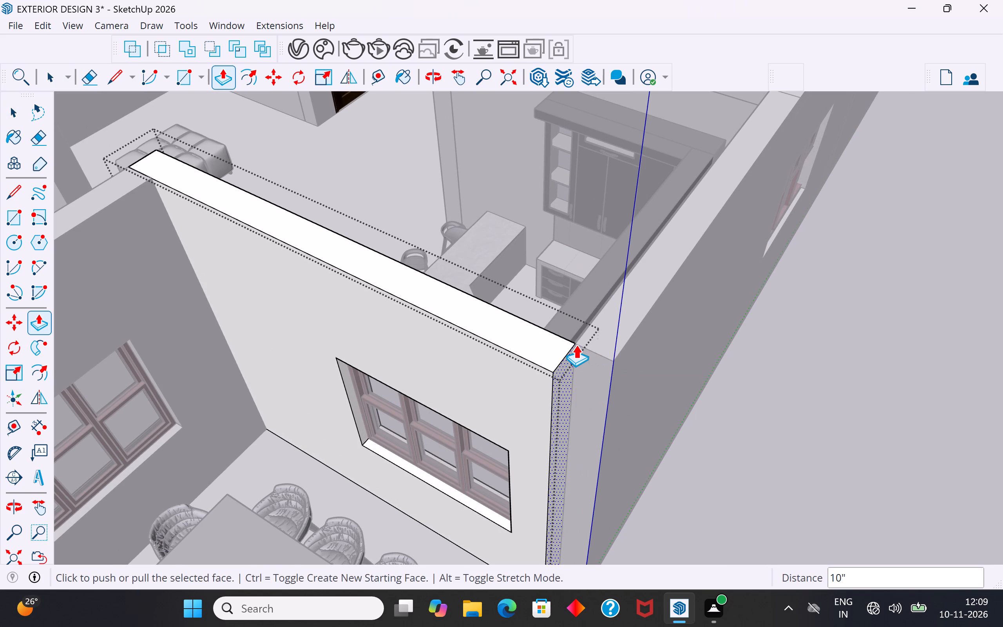
{"action": "left_click", "coordinate": [20, 117]}
{"action": "left_click", "coordinate": [824, 465]}
{"action": "scroll", "coordinate": [724, 343], "scroll_direction": "down", "scroll_amount": 3}
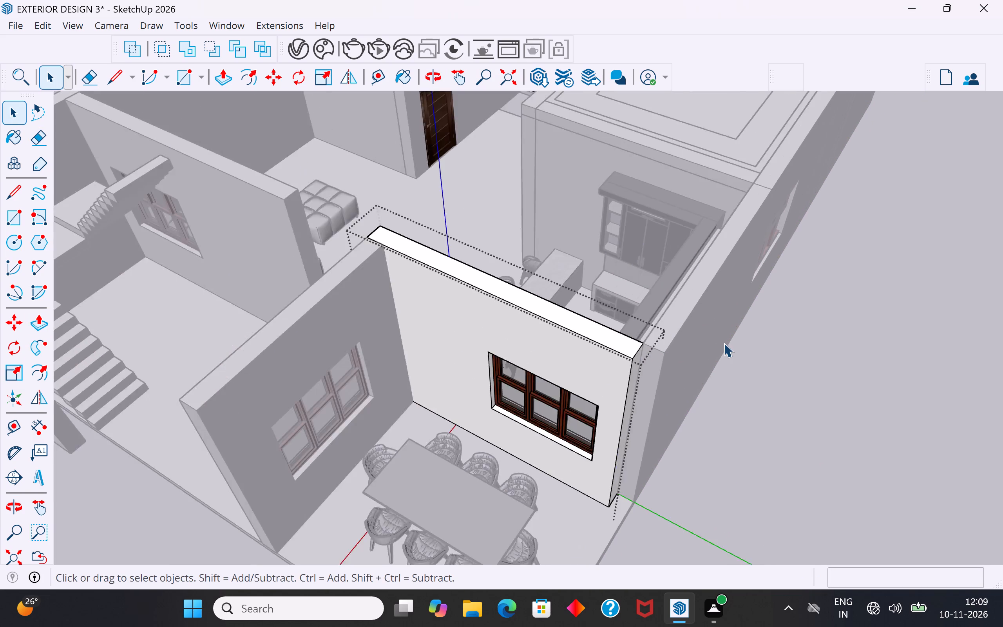
{"action": "scroll", "coordinate": [724, 343], "scroll_direction": "down", "scroll_amount": 7}
{"action": "left_click", "coordinate": [701, 504]}
Extend the outer side wall's end face about 10' 4 15/16" past the dining table to the floor slab's front corner.
{"action": "middle_click_drag", "start_coordinate": [684, 508], "coordinate": [683, 459]}
{"action": "scroll", "coordinate": [695, 335], "scroll_direction": "up", "scroll_amount": 4}
{"action": "middle_click_drag", "start_coordinate": [652, 425], "coordinate": [652, 341]}
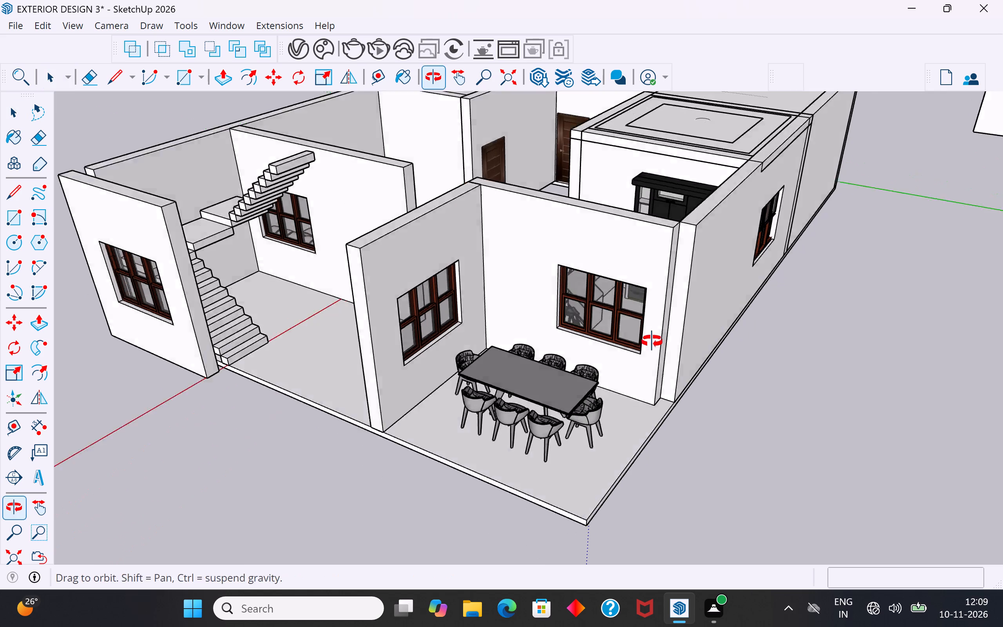
{"action": "middle_click_drag", "start_coordinate": [652, 341], "coordinate": [652, 339]}
{"action": "double_click", "coordinate": [667, 335]}
{"action": "triple_click", "coordinate": [663, 329]}
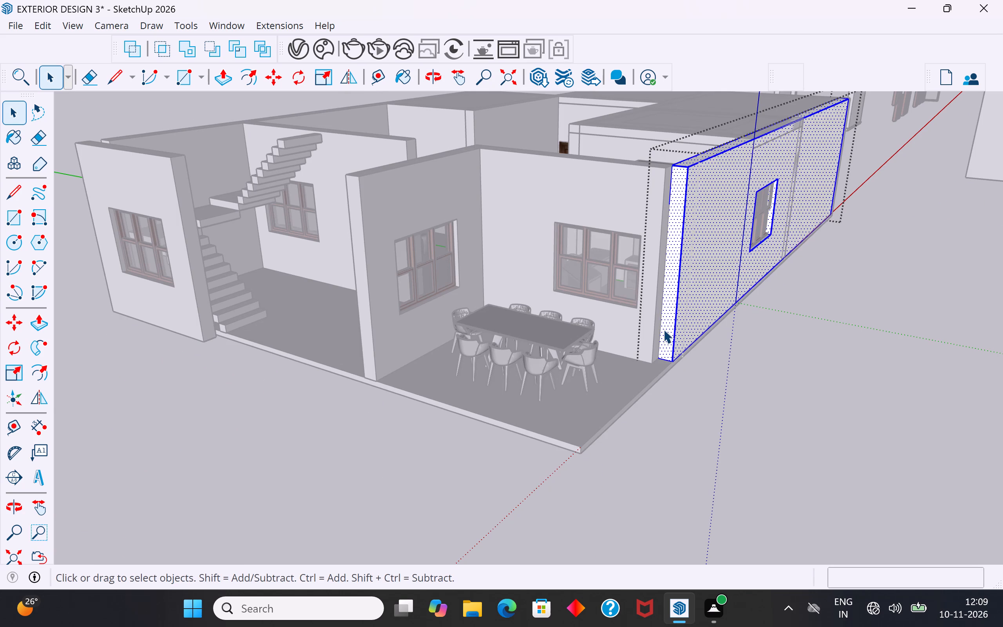
{"action": "left_click", "coordinate": [664, 338]}
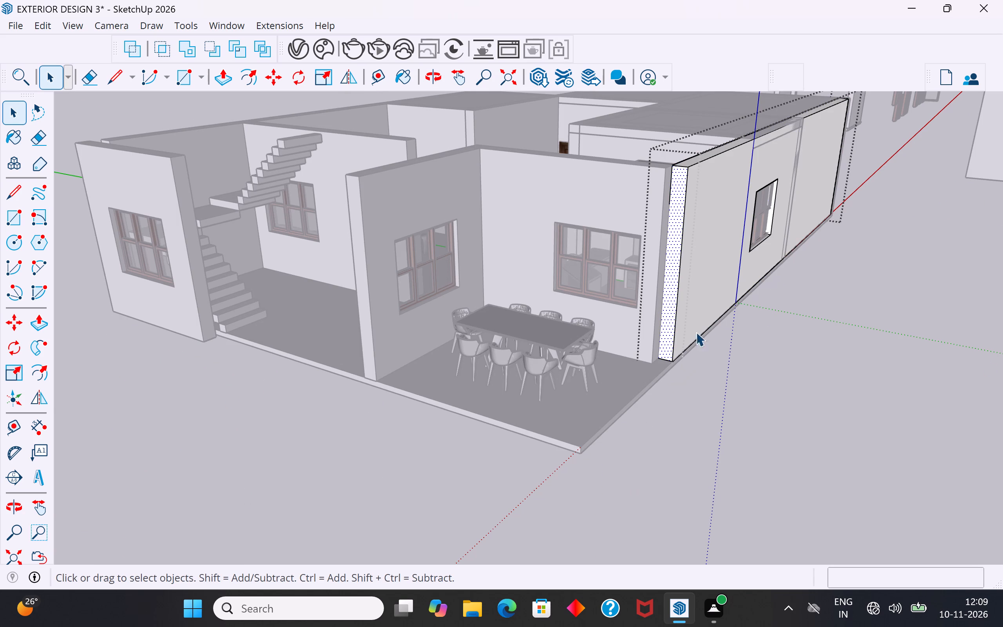
{"action": "left_click", "coordinate": [42, 319]}
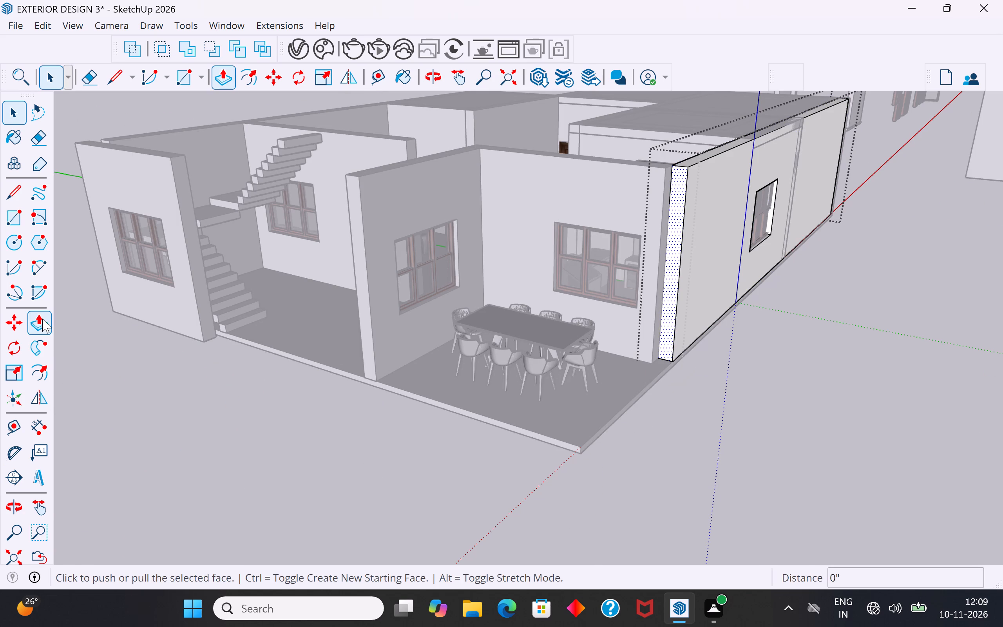
{"action": "left_click", "coordinate": [667, 361]}
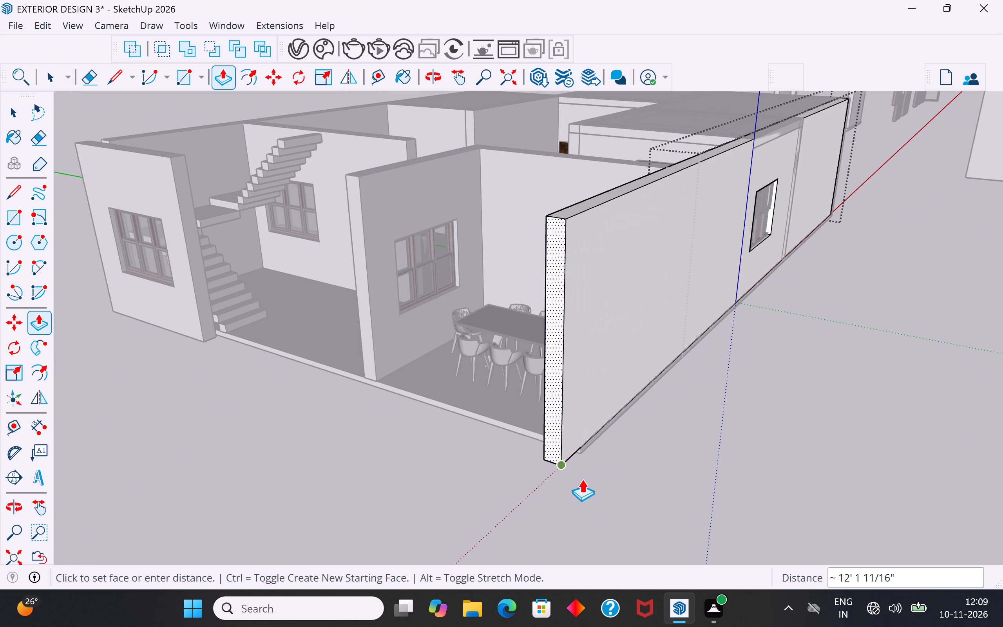
{"action": "left_click", "coordinate": [581, 445]}
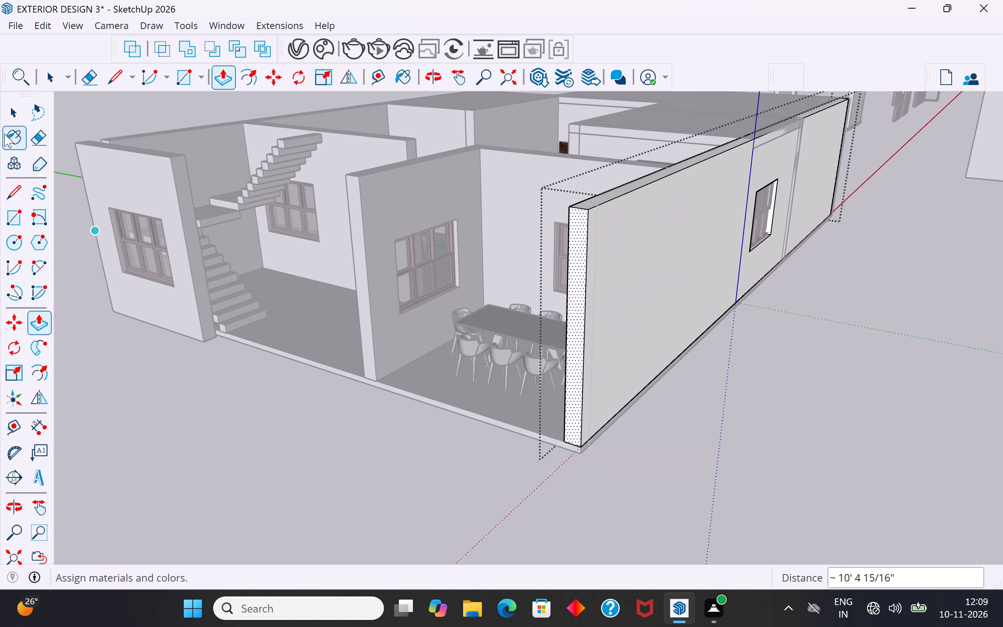
{"action": "left_click", "coordinate": [11, 113]}
{"action": "left_click", "coordinate": [190, 459]}
Move the windowed dining side wall about 14' 1/2" along the red axis, out beyond the floor slab's front edge.
{"action": "middle_click_drag", "start_coordinate": [353, 500], "coordinate": [456, 552]}
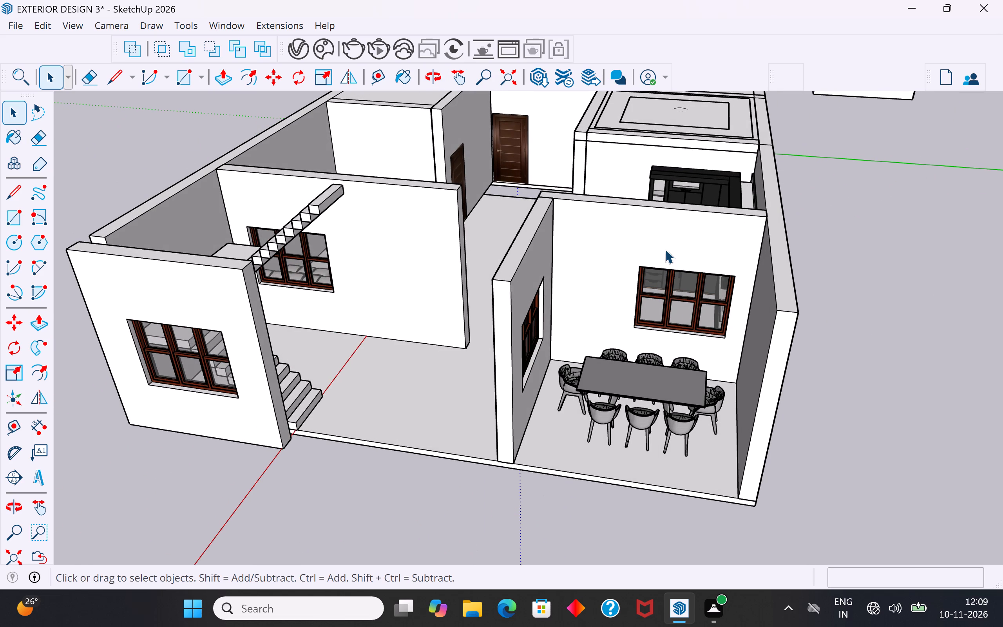
{"action": "left_click", "coordinate": [657, 245]}
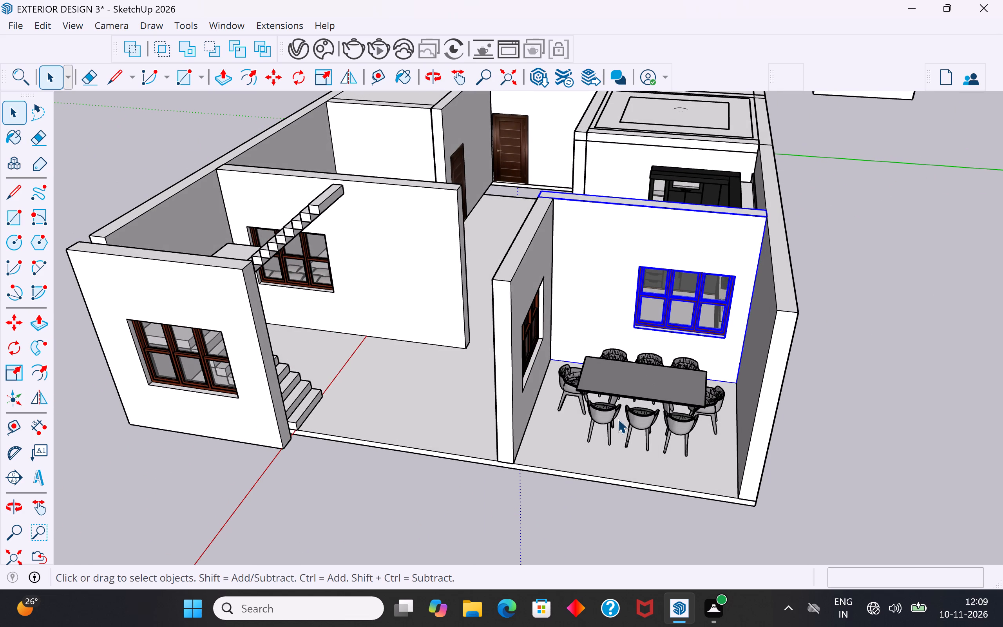
{"action": "middle_click_drag", "start_coordinate": [631, 438], "coordinate": [552, 387]}
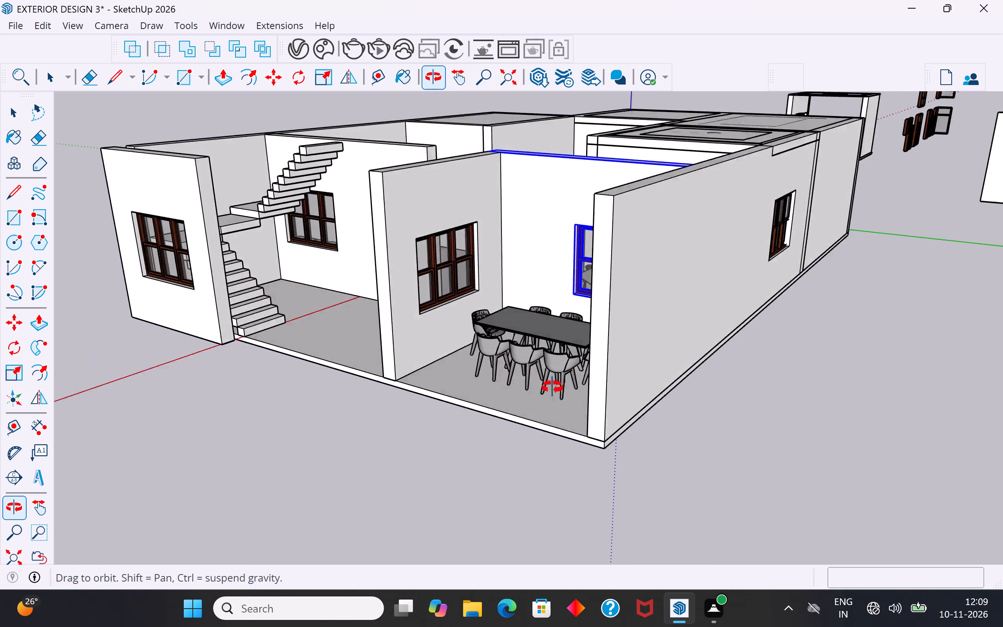
{"action": "middle_click_drag", "start_coordinate": [552, 387], "coordinate": [844, 368]}
{"action": "left_click", "coordinate": [654, 302]}
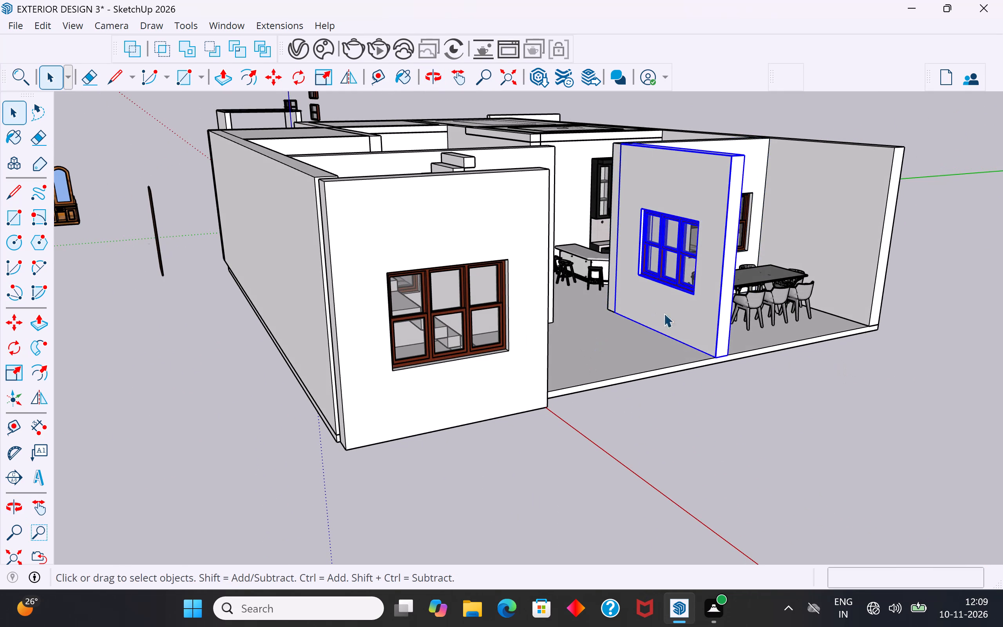
{"action": "middle_click_drag", "start_coordinate": [702, 347], "coordinate": [735, 384]}
{"action": "key", "text": "m"}
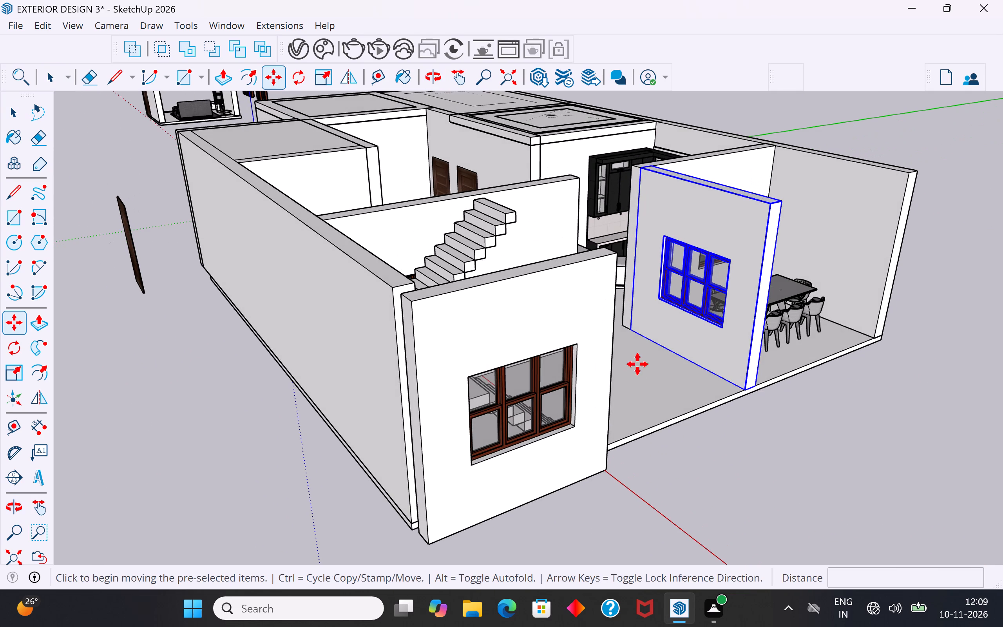
{"action": "left_click", "coordinate": [628, 328]}
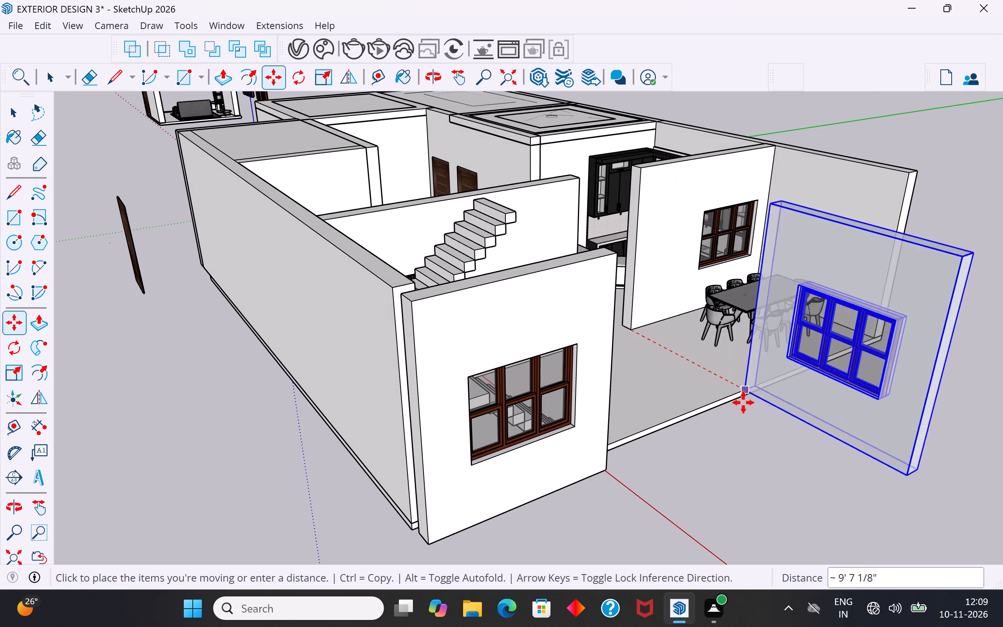
{"action": "left_click", "coordinate": [809, 431]}
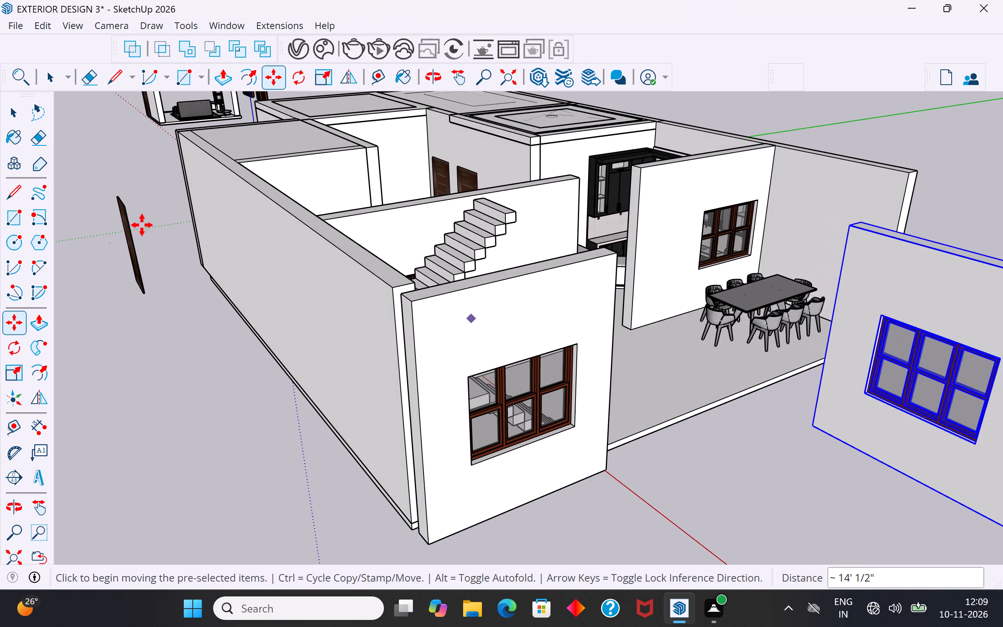
{"action": "left_click", "coordinate": [10, 113]}
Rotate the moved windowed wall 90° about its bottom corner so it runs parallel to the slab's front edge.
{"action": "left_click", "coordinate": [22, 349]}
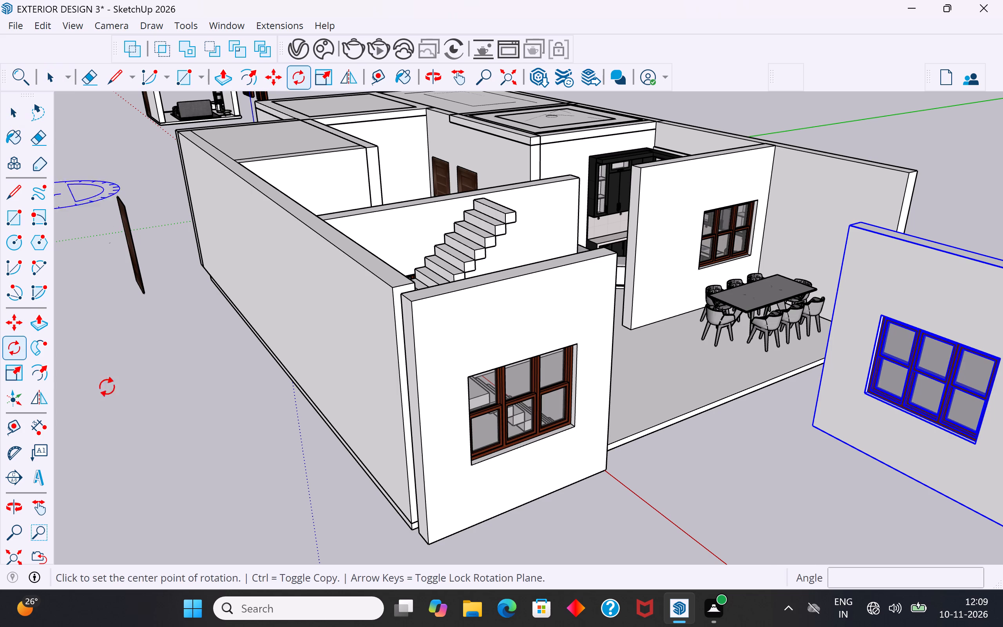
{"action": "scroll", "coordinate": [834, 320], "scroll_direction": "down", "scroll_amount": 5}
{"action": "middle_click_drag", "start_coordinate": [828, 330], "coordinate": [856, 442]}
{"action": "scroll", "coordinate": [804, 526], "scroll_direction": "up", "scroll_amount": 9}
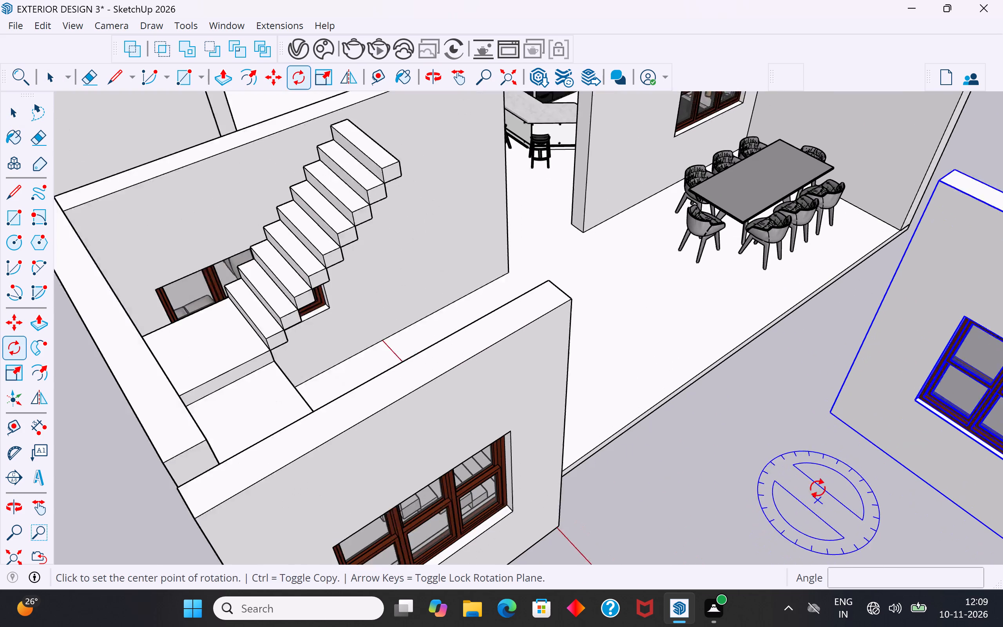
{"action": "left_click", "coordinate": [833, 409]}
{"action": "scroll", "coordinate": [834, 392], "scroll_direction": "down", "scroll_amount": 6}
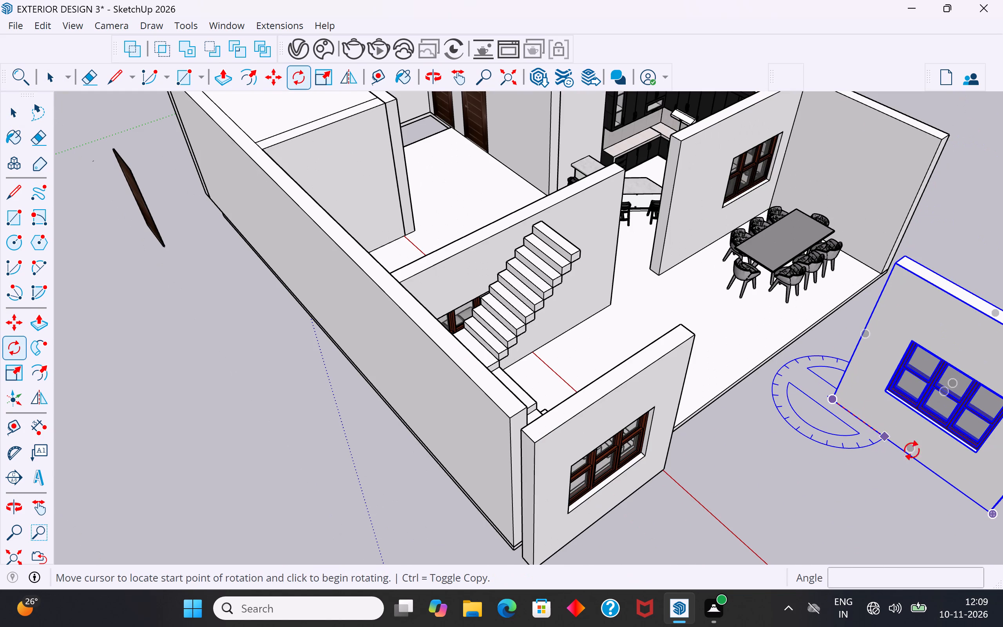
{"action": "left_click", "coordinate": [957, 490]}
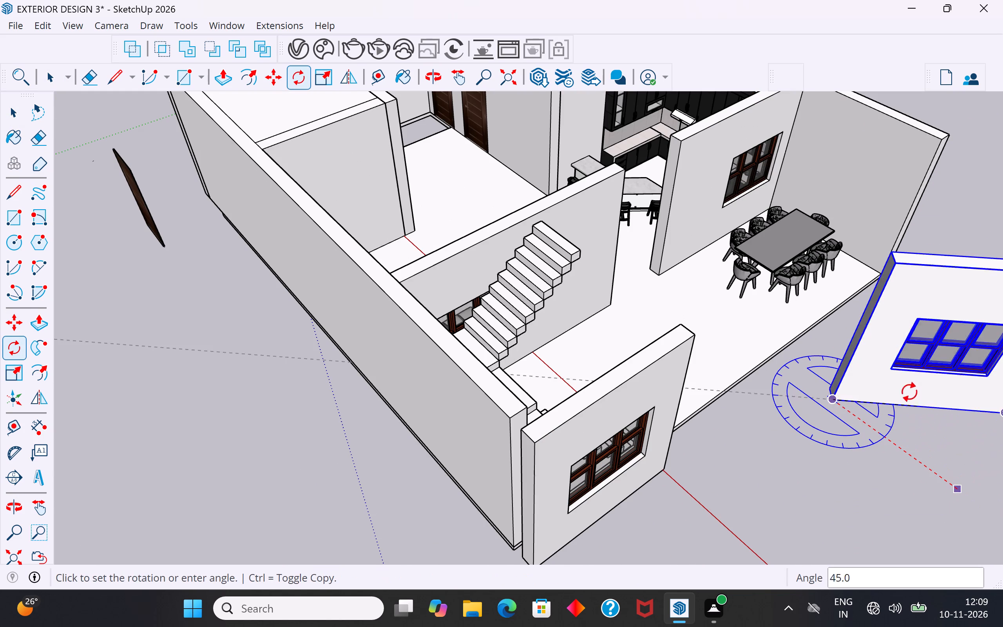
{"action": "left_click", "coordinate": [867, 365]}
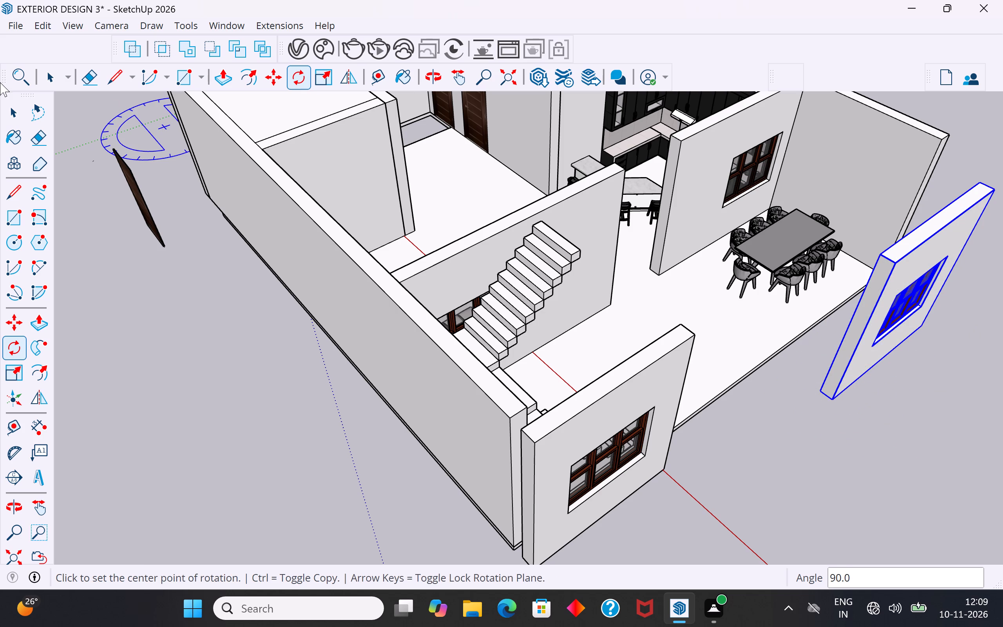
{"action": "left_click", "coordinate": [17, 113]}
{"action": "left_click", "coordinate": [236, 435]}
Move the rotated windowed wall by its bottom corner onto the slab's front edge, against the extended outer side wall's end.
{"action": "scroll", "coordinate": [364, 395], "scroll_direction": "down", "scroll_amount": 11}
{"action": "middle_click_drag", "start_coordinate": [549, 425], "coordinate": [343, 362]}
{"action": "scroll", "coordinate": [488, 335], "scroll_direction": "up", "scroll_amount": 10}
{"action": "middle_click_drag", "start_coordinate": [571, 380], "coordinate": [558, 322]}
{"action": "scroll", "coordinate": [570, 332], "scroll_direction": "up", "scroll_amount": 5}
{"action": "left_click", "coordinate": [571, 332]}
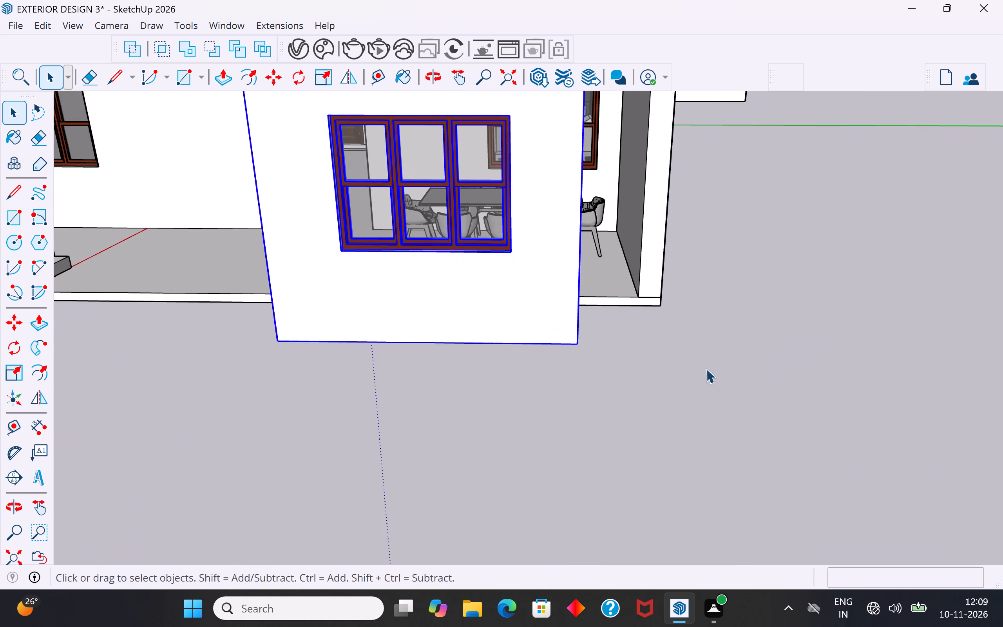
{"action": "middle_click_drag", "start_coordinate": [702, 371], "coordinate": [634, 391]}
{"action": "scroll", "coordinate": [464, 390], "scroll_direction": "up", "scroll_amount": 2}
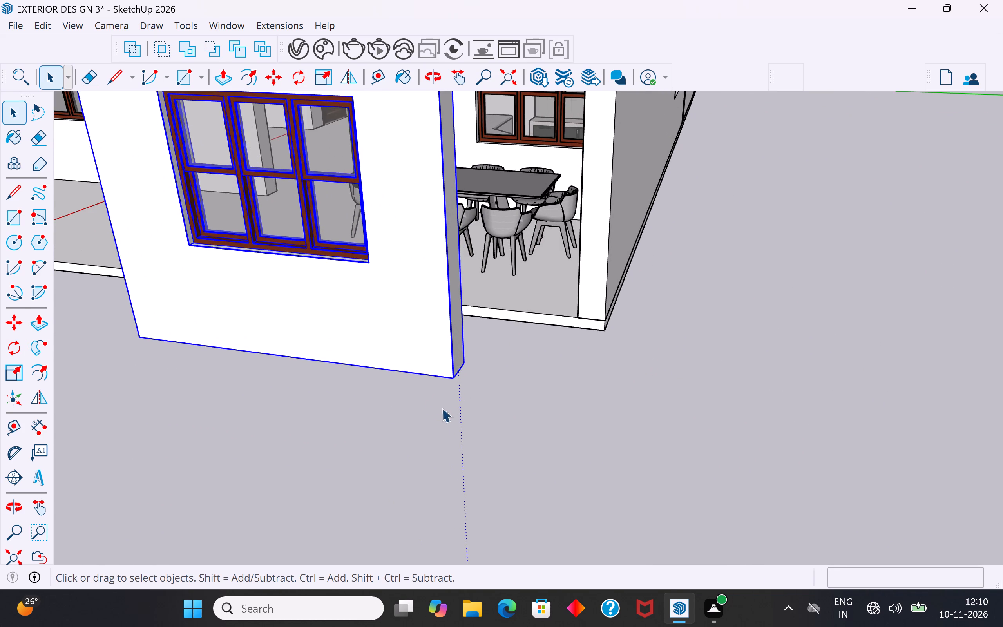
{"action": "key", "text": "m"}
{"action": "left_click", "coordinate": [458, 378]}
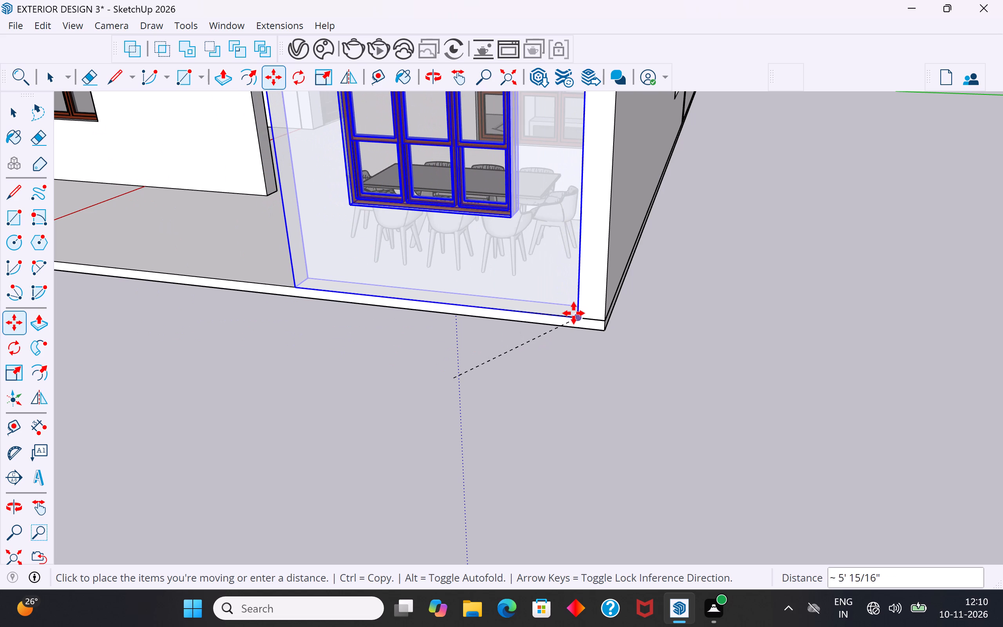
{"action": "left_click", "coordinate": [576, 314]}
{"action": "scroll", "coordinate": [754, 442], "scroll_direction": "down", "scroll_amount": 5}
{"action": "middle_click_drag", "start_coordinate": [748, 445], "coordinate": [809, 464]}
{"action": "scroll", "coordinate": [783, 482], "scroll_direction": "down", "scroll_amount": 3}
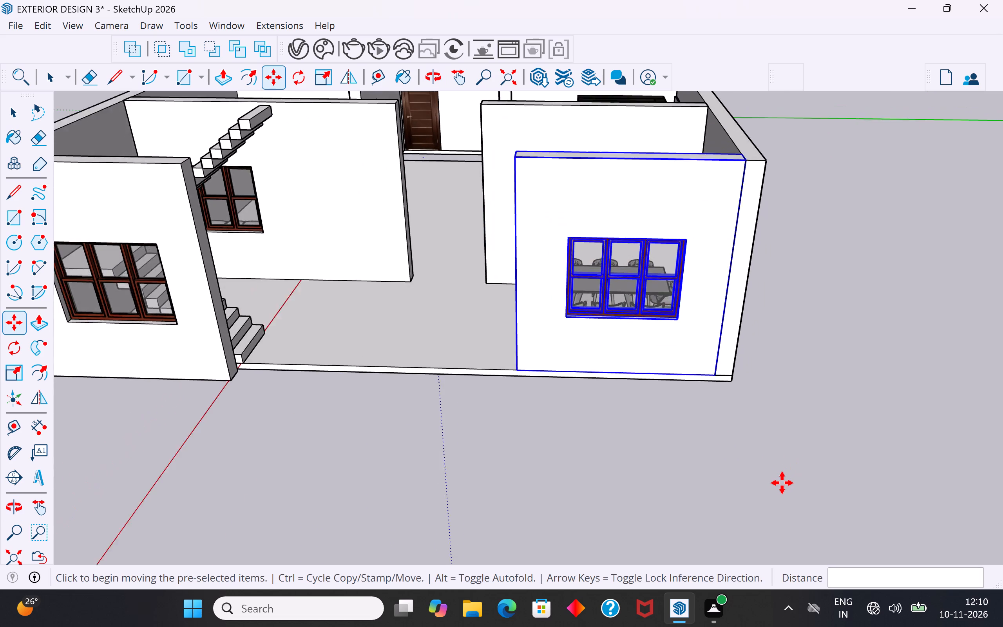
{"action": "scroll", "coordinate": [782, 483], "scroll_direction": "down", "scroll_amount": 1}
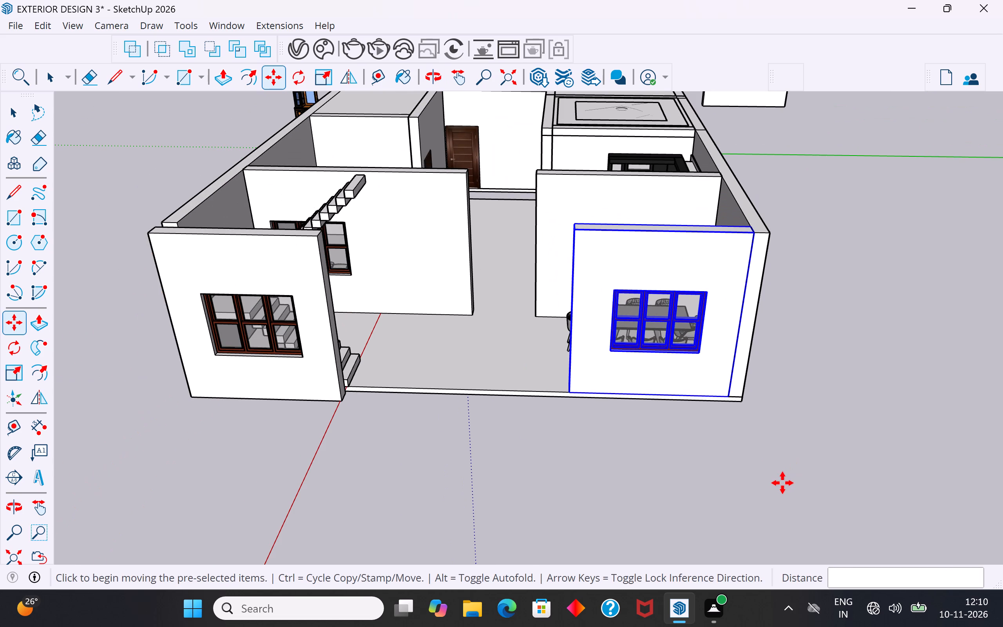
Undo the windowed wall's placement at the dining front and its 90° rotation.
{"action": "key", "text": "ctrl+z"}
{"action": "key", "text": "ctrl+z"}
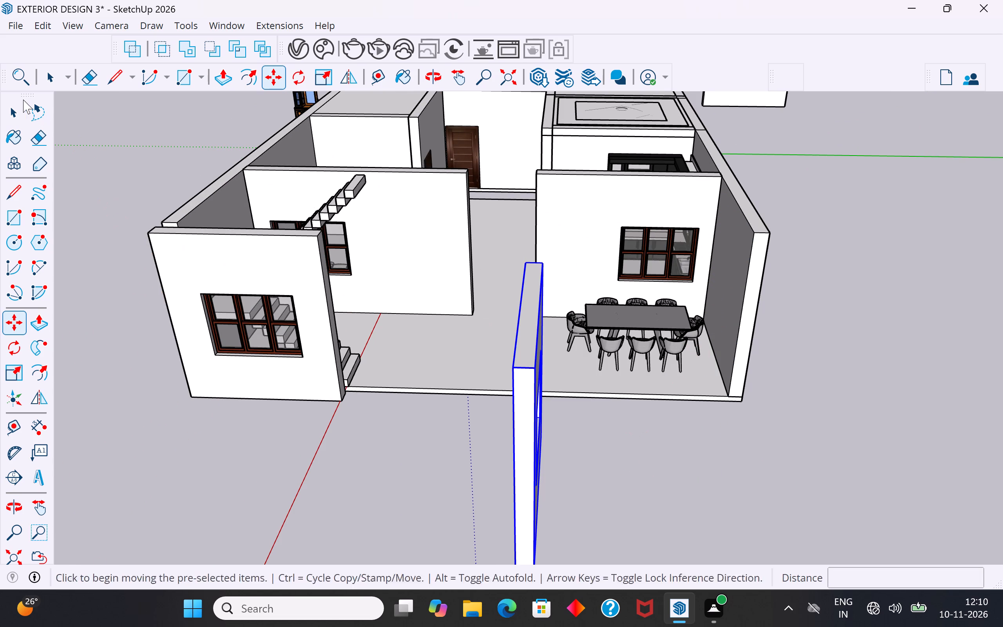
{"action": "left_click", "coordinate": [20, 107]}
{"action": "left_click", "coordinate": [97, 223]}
Copy the windowed wall standing in front of the slab by its bottom corner, placing the copy sideways in front of the dining area.
{"action": "scroll", "coordinate": [389, 279], "scroll_direction": "down", "scroll_amount": 9}
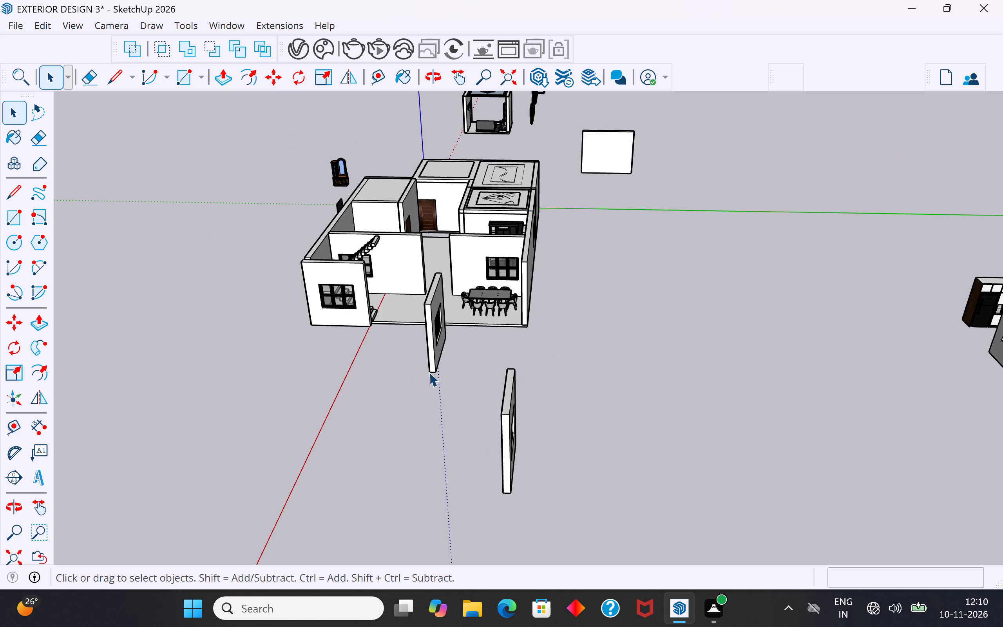
{"action": "left_click", "coordinate": [429, 370]}
{"action": "key", "text": "m"}
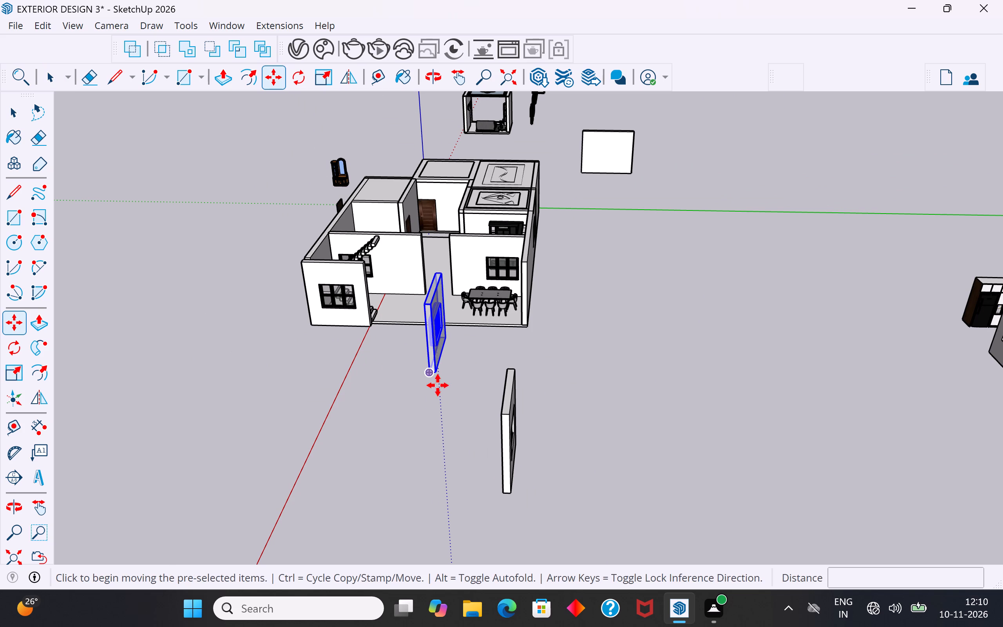
{"action": "scroll", "coordinate": [430, 387], "scroll_direction": "up", "scroll_amount": 6}
{"action": "left_click", "coordinate": [430, 365], "text": "ctrl"}
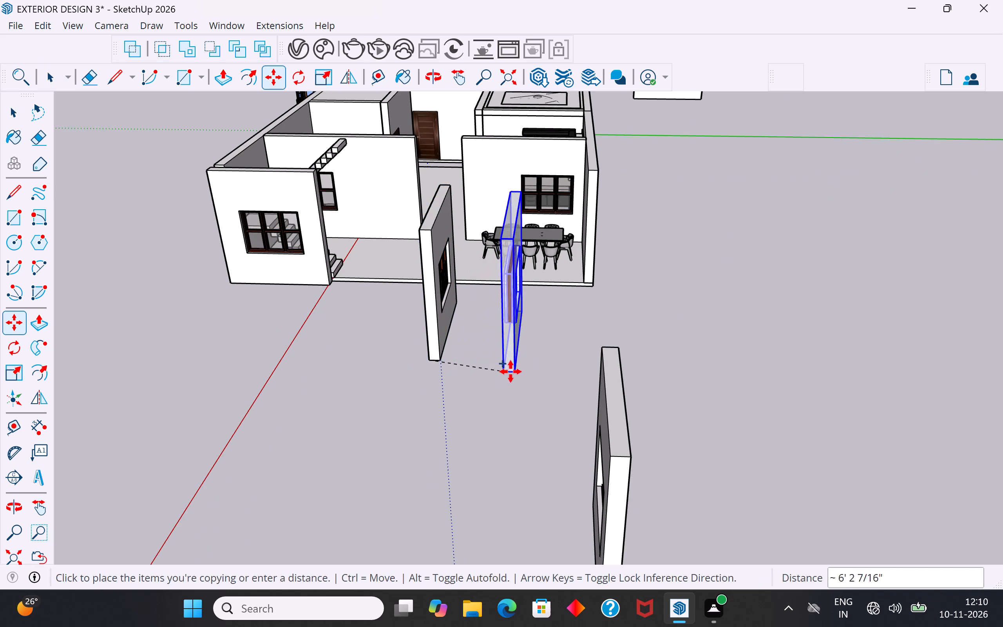
{"action": "left_click", "coordinate": [516, 367]}
{"action": "left_click", "coordinate": [20, 120]}
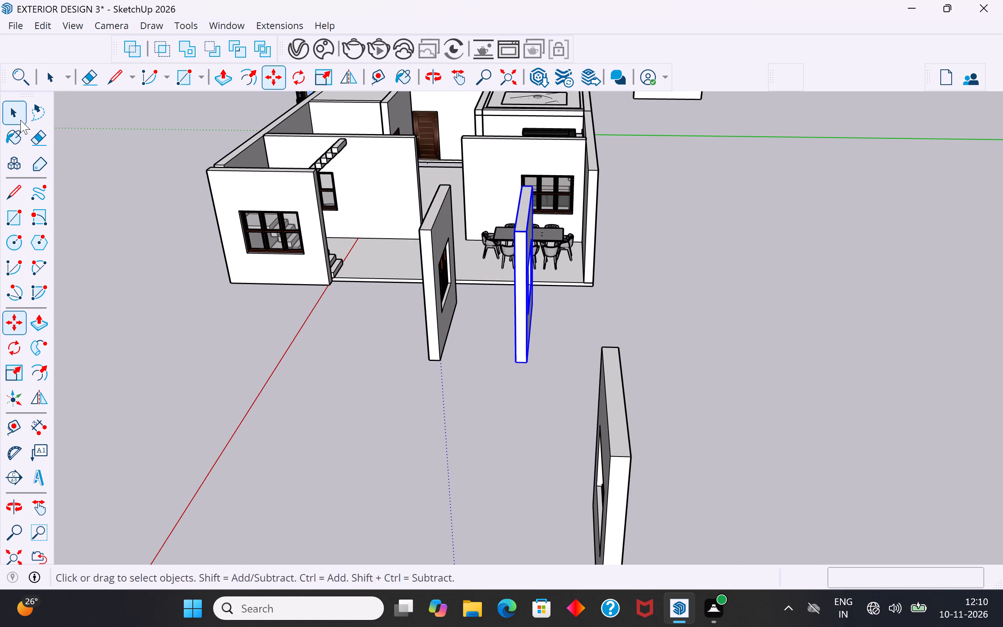
Rotate the copied windowed wall in front of the dining area 90° about its bottom corner, parallel to the slab's front edge.
{"action": "left_click", "coordinate": [313, 358]}
{"action": "scroll", "coordinate": [373, 359], "scroll_direction": "up", "scroll_amount": 3}
{"action": "middle_click_drag", "start_coordinate": [500, 397], "coordinate": [523, 415]}
{"action": "scroll", "coordinate": [581, 403], "scroll_direction": "up", "scroll_amount": 2}
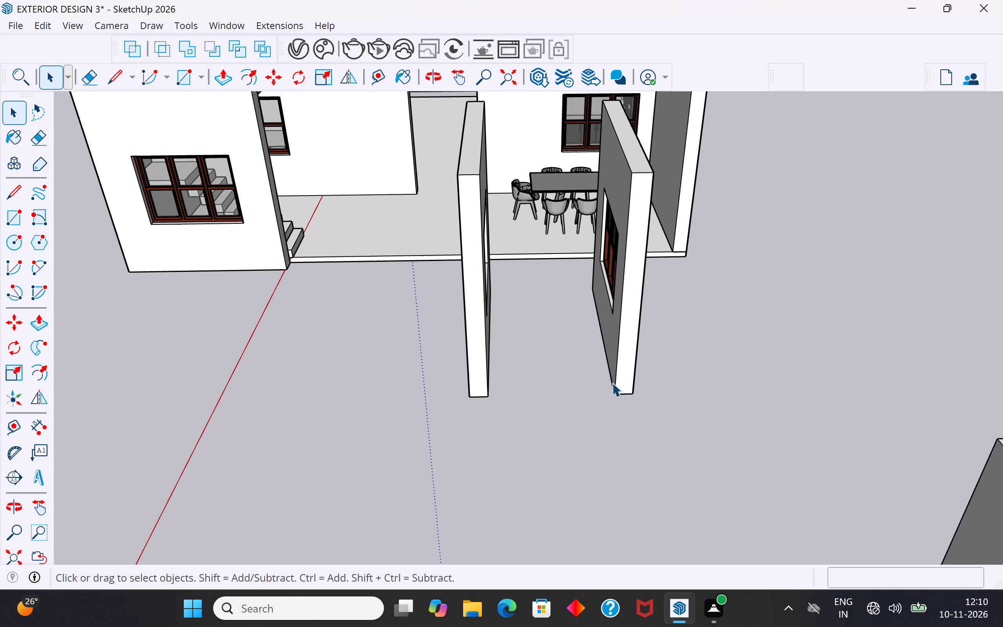
{"action": "left_click", "coordinate": [612, 382]}
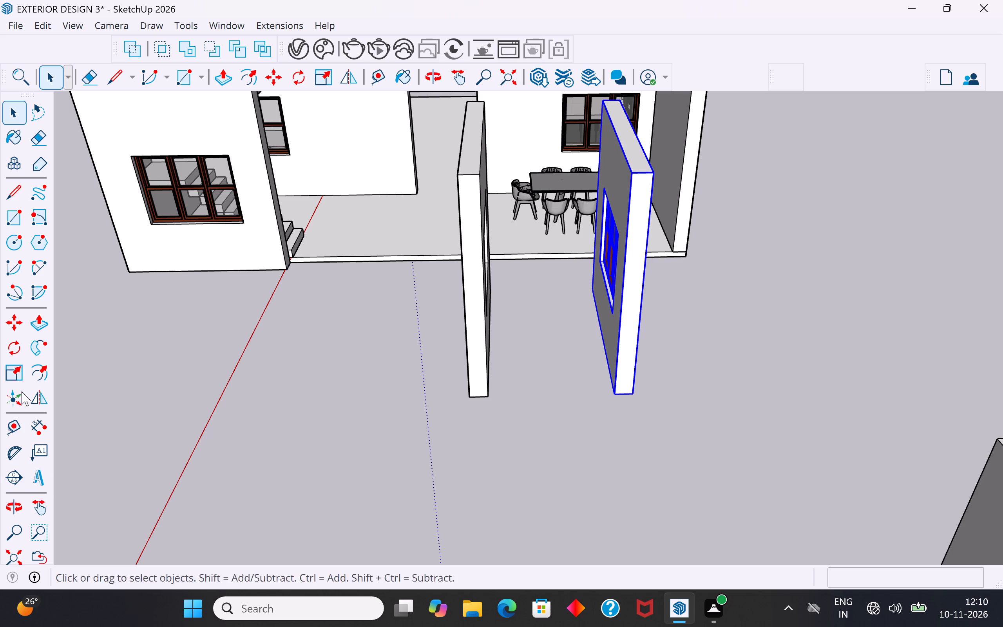
{"action": "left_click", "coordinate": [24, 345]}
{"action": "left_click", "coordinate": [616, 398]}
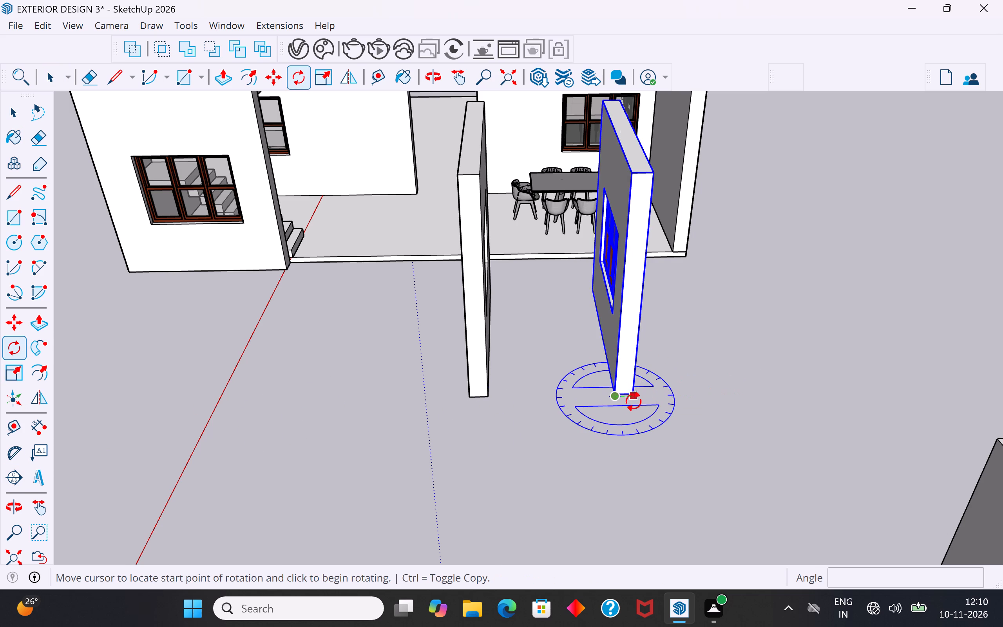
{"action": "key", "text": "Escape"}
{"action": "scroll", "coordinate": [630, 404], "scroll_direction": "up", "scroll_amount": 7}
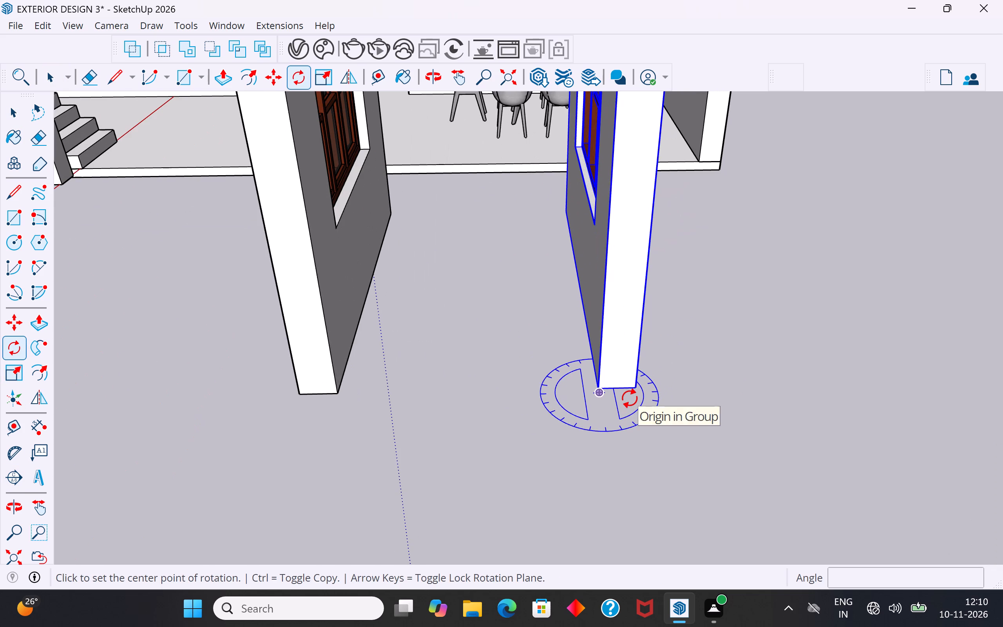
{"action": "key", "text": "Escape"}
{"action": "scroll", "coordinate": [604, 396], "scroll_direction": "up", "scroll_amount": 4}
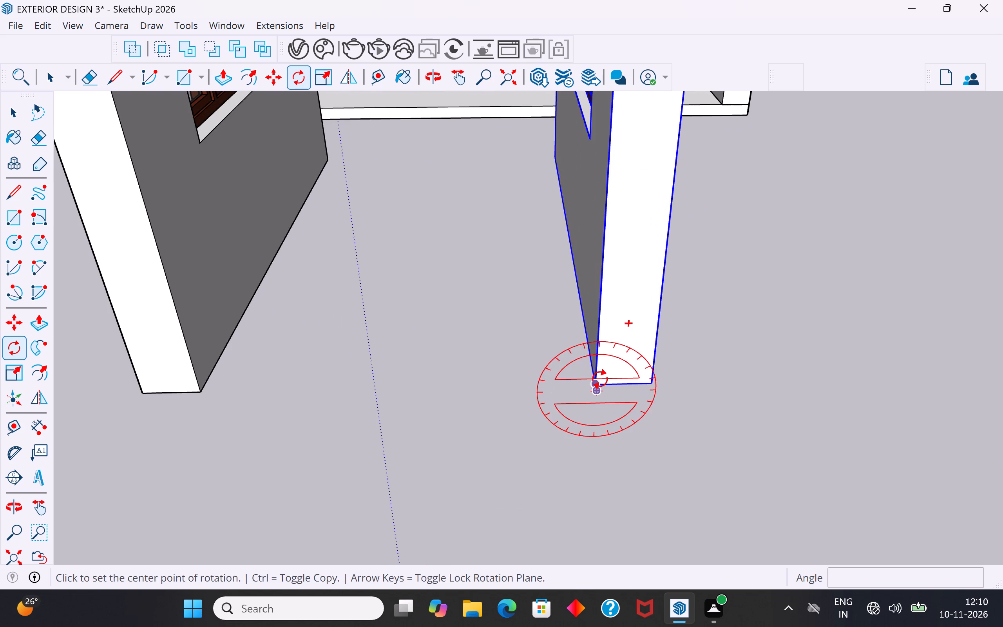
{"action": "left_click", "coordinate": [594, 394]}
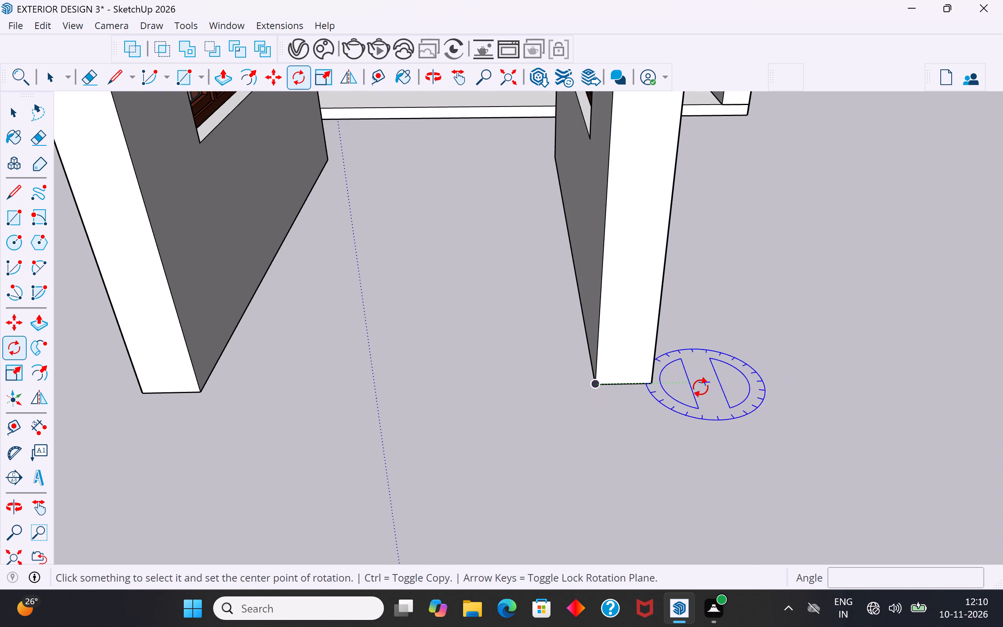
{"action": "key", "text": "Escape"}
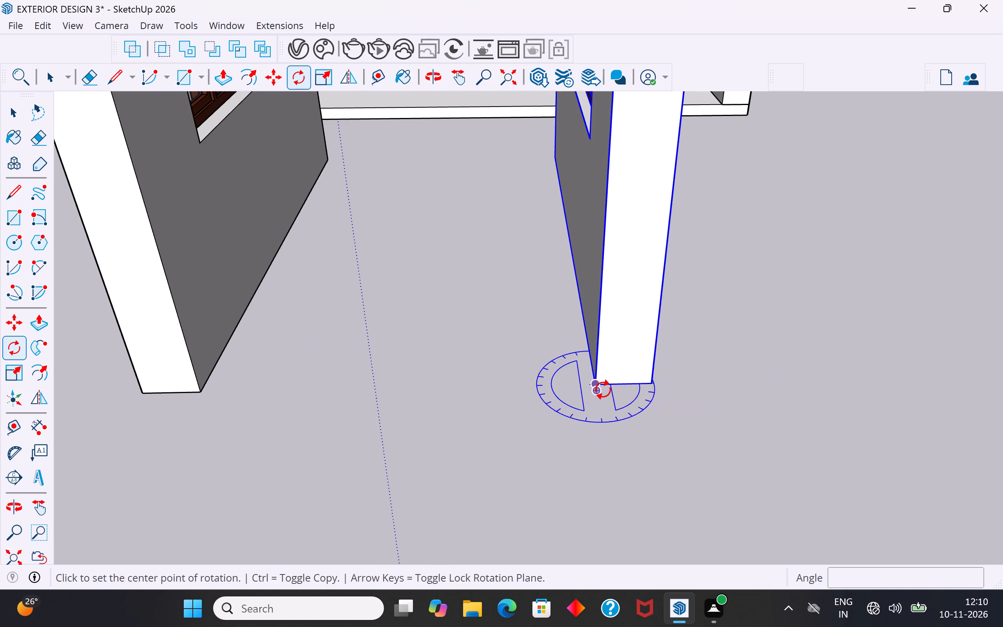
{"action": "left_click", "coordinate": [648, 384]}
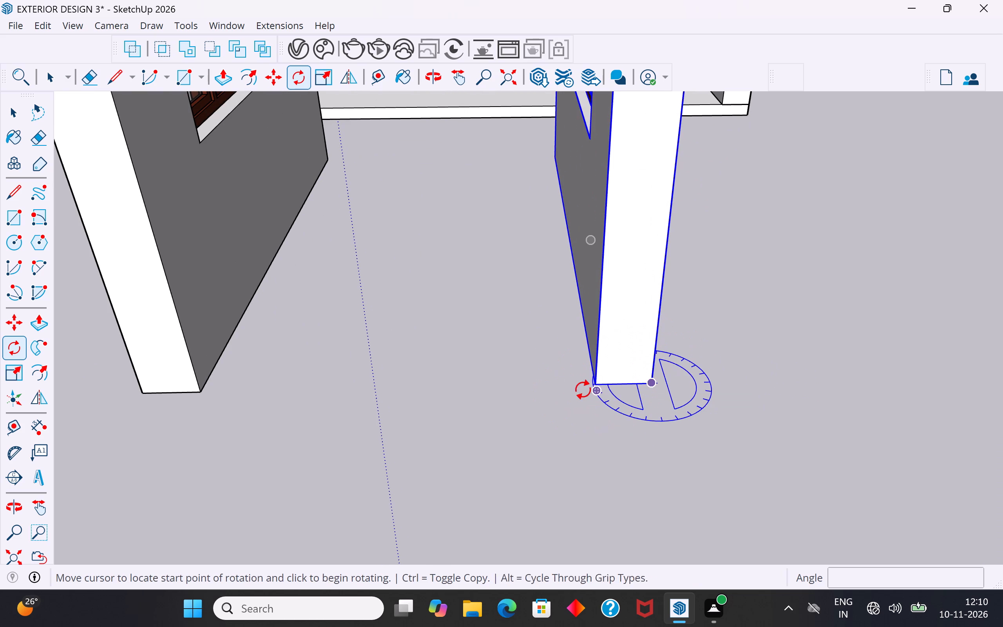
{"action": "left_click", "coordinate": [355, 404]}
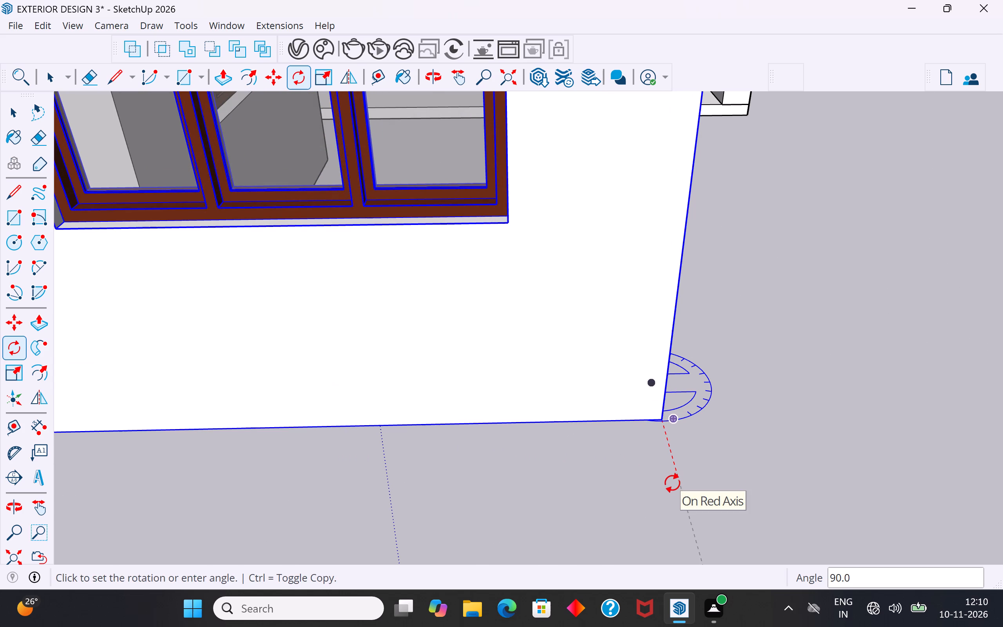
{"action": "left_click", "coordinate": [684, 502]}
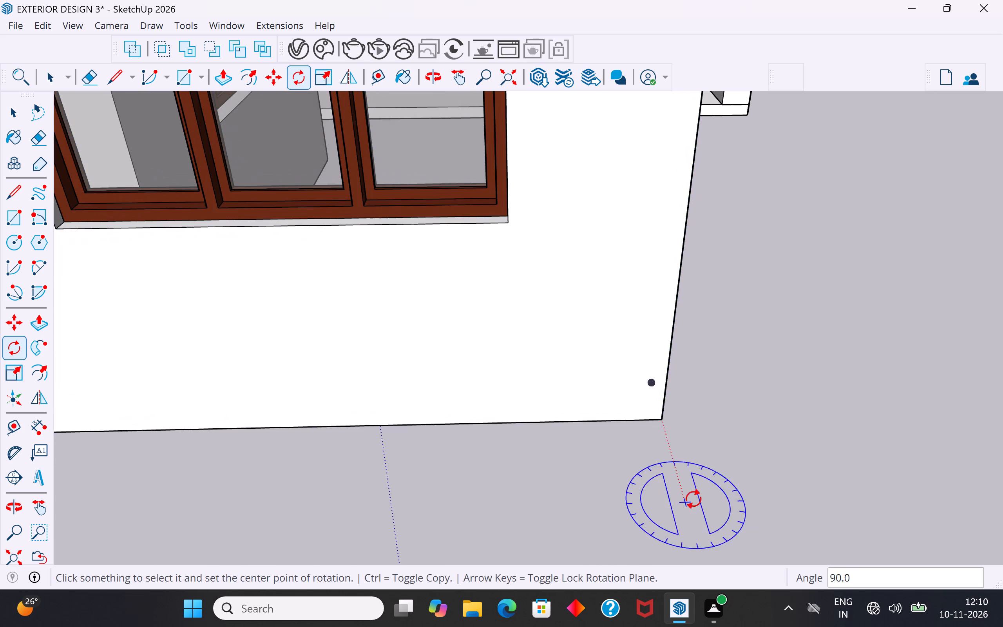
{"action": "scroll", "coordinate": [735, 469], "scroll_direction": "down", "scroll_amount": 12}
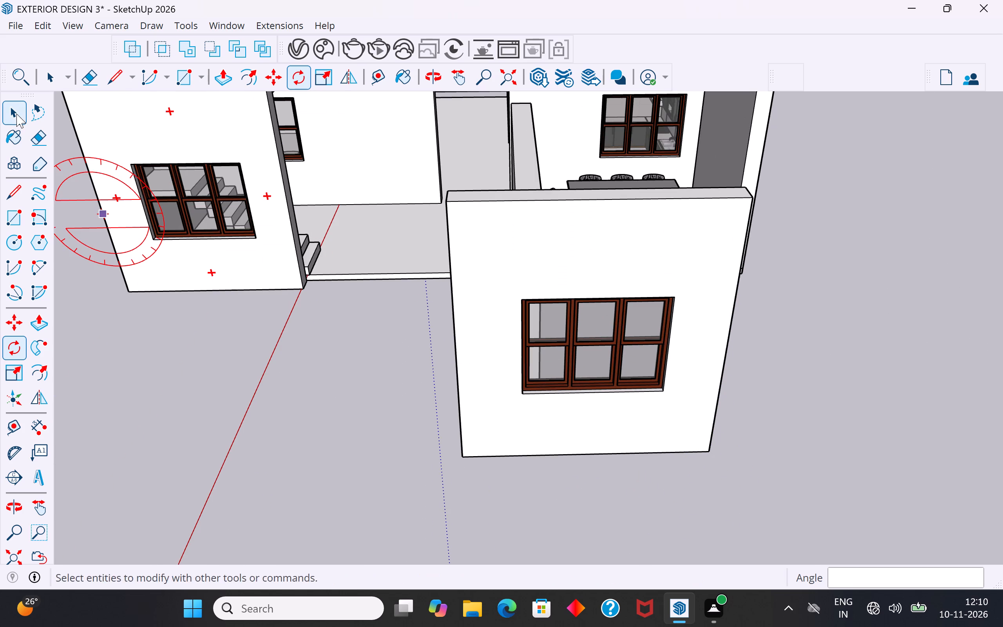
{"action": "left_click", "coordinate": [16, 114]}
{"action": "left_click", "coordinate": [415, 375]}
Move the rotated windowed wall by its bottom corner onto the slab's front edge, against the extended outer side wall's end.
{"action": "middle_click_drag", "start_coordinate": [766, 390], "coordinate": [510, 384]}
{"action": "left_click", "coordinate": [329, 399]}
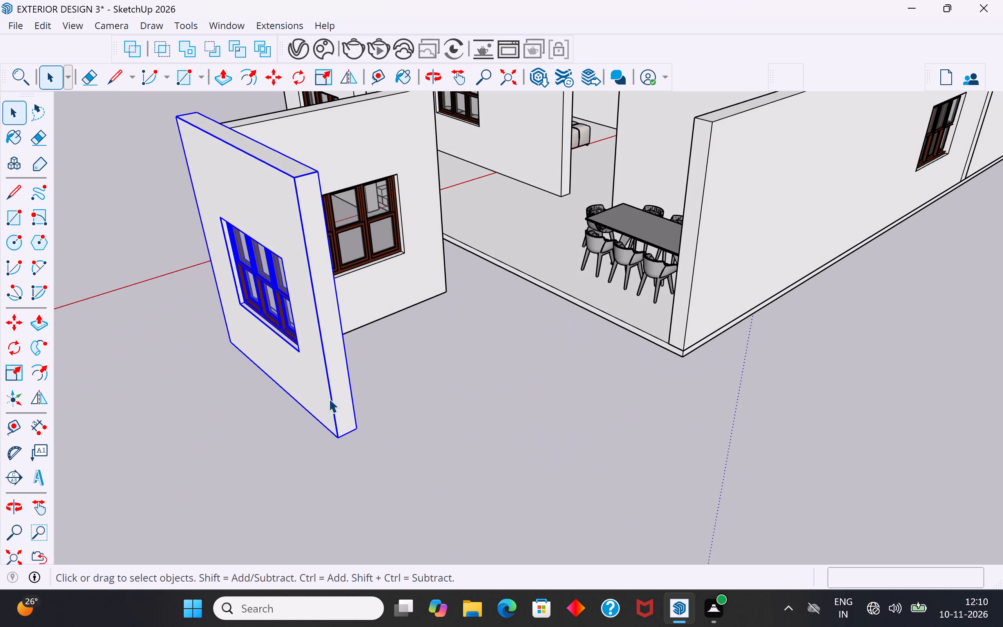
{"action": "key", "text": "m"}
{"action": "left_click", "coordinate": [340, 435]}
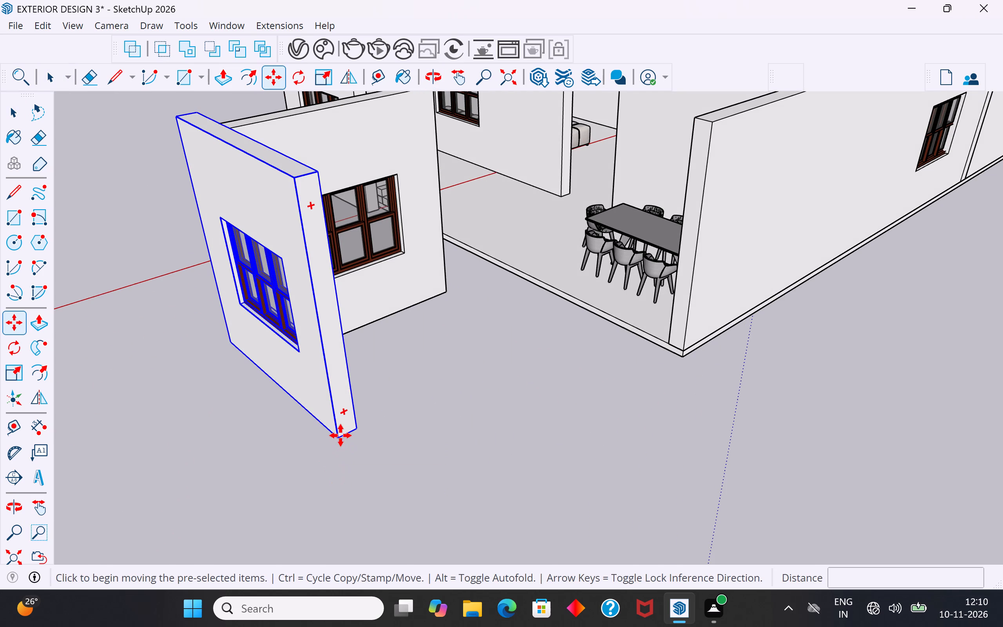
{"action": "left_click", "coordinate": [672, 336]}
{"action": "scroll", "coordinate": [730, 468], "scroll_direction": "down", "scroll_amount": 5}
{"action": "middle_click_drag", "start_coordinate": [717, 478], "coordinate": [842, 472]}
{"action": "left_click", "coordinate": [22, 120]}
{"action": "left_click", "coordinate": [220, 294]}
Move the other windowed wall by its bottom corner to the free end of the kitchen–dining wall, along the dining area's open side.
{"action": "middle_click_drag", "start_coordinate": [431, 420], "coordinate": [433, 421]}
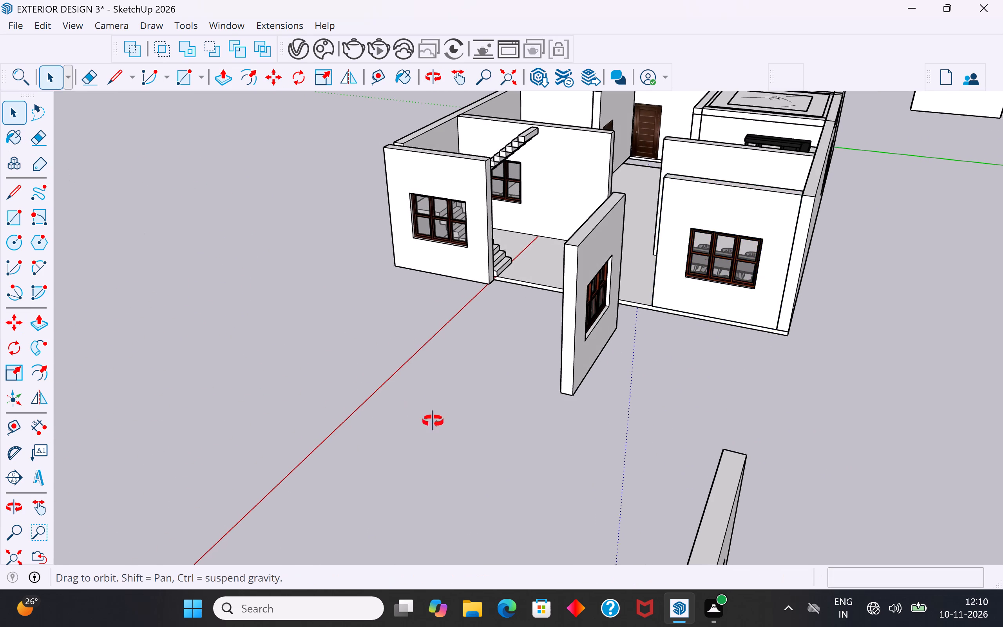
{"action": "middle_click_drag", "start_coordinate": [433, 421], "coordinate": [662, 490]}
{"action": "scroll", "coordinate": [742, 302], "scroll_direction": "up", "scroll_amount": 3}
{"action": "left_click", "coordinate": [750, 312]}
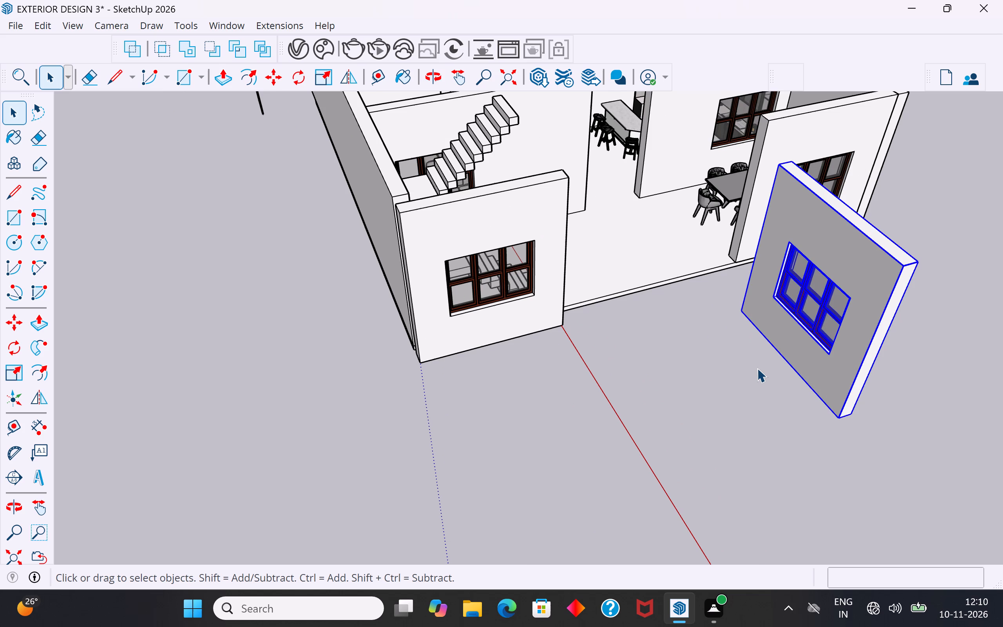
{"action": "key", "text": "m"}
{"action": "left_click", "coordinate": [741, 313]}
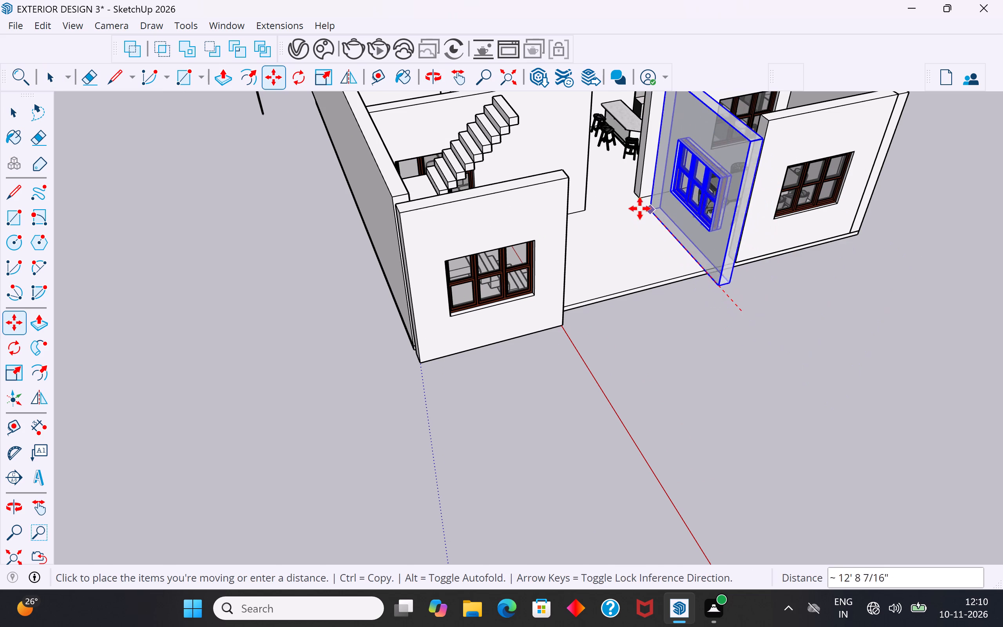
{"action": "left_click", "coordinate": [638, 201]}
{"action": "left_click", "coordinate": [19, 114]}
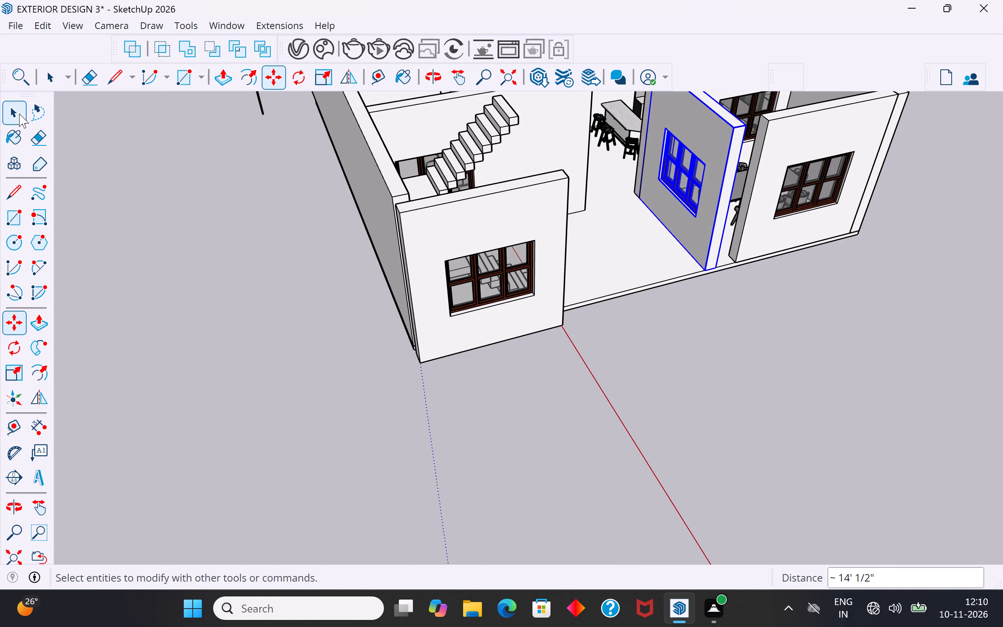
{"action": "left_click", "coordinate": [210, 302]}
Extend the dining front wall's end face about 1' 7" with Push/Pull to meet the windowed side wall.
{"action": "middle_click_drag", "start_coordinate": [655, 445], "coordinate": [567, 437]}
{"action": "scroll", "coordinate": [688, 301], "scroll_direction": "up", "scroll_amount": 4}
{"action": "middle_click_drag", "start_coordinate": [690, 304], "coordinate": [673, 345]}
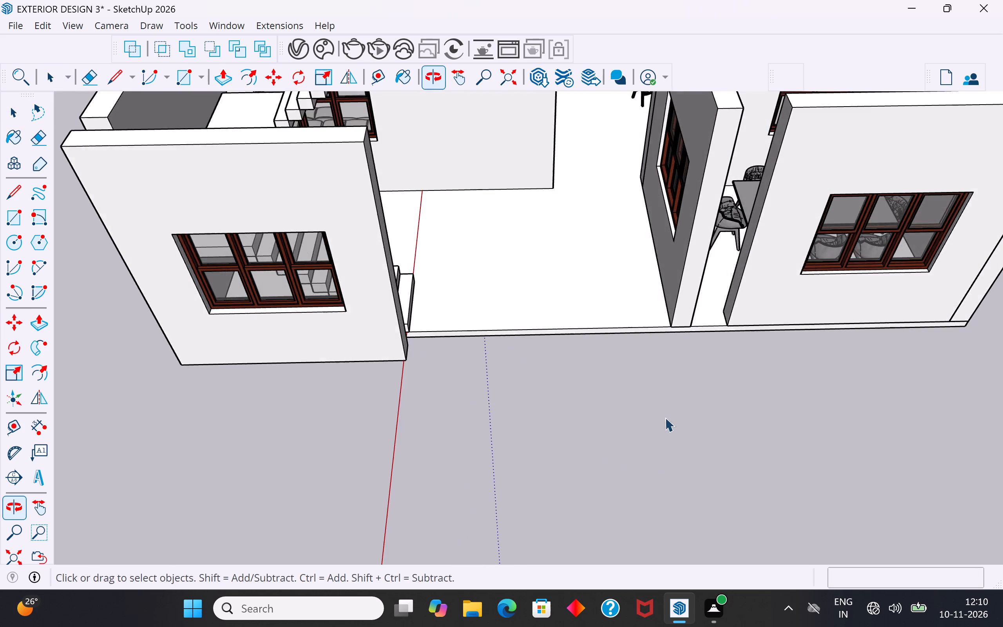
{"action": "scroll", "coordinate": [654, 439], "scroll_direction": "down", "scroll_amount": 5}
{"action": "scroll", "coordinate": [727, 242], "scroll_direction": "up", "scroll_amount": 2}
{"action": "middle_click_drag", "start_coordinate": [727, 241], "coordinate": [726, 269]}
{"action": "middle_click_drag", "start_coordinate": [725, 276], "coordinate": [735, 370]}
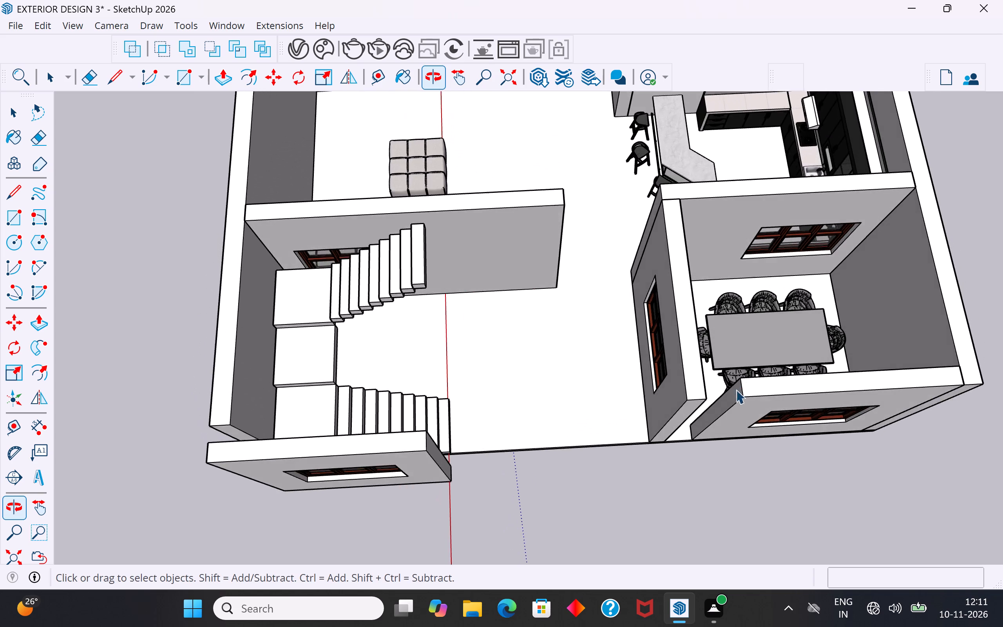
{"action": "scroll", "coordinate": [736, 411], "scroll_direction": "up", "scroll_amount": 9}
{"action": "triple_click", "coordinate": [747, 376]}
{"action": "double_click", "coordinate": [742, 372]}
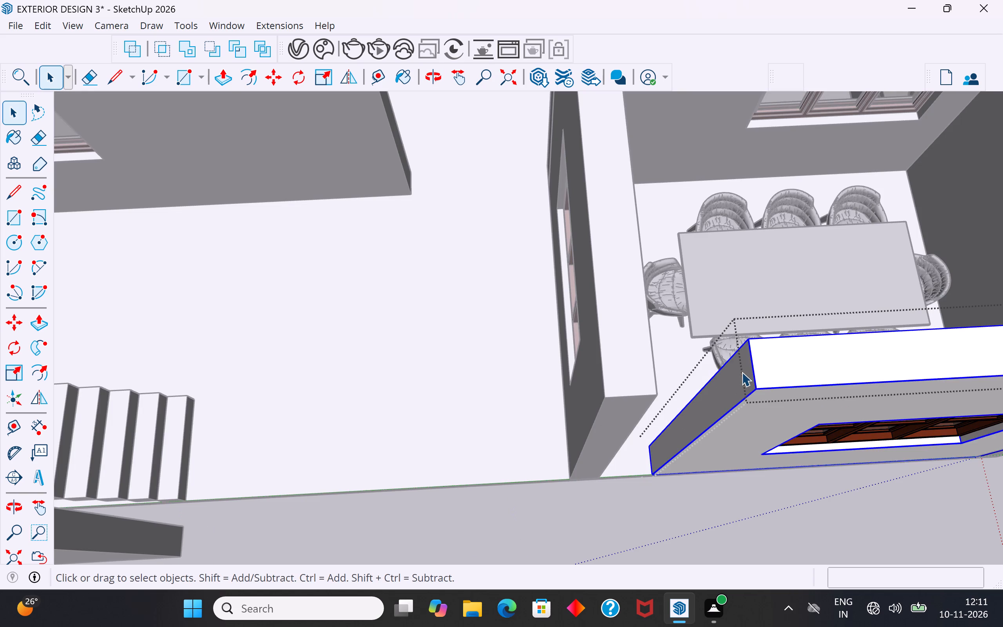
{"action": "left_click", "coordinate": [742, 372]}
{"action": "left_click", "coordinate": [742, 373]}
{"action": "double_click", "coordinate": [738, 382]}
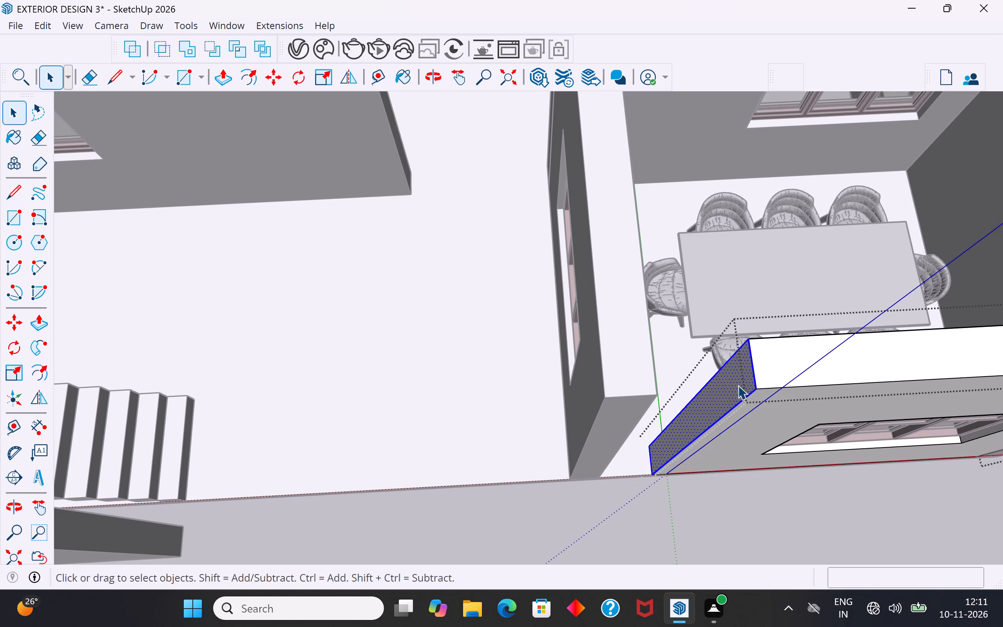
{"action": "middle_click_drag", "start_coordinate": [698, 458], "coordinate": [657, 336]}
{"action": "scroll", "coordinate": [596, 451], "scroll_direction": "down", "scroll_amount": 5}
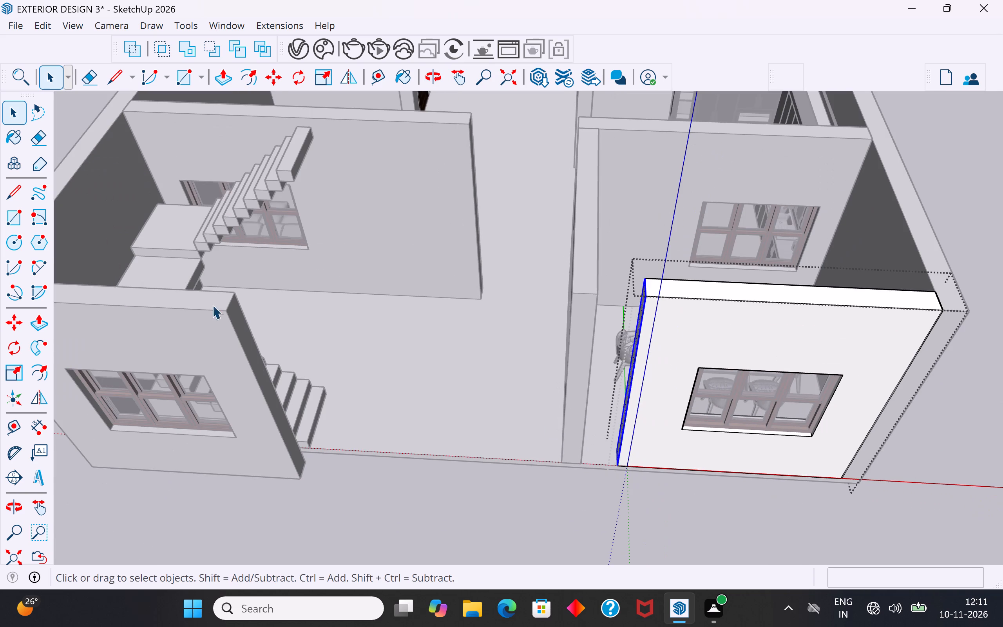
{"action": "left_click", "coordinate": [43, 323]}
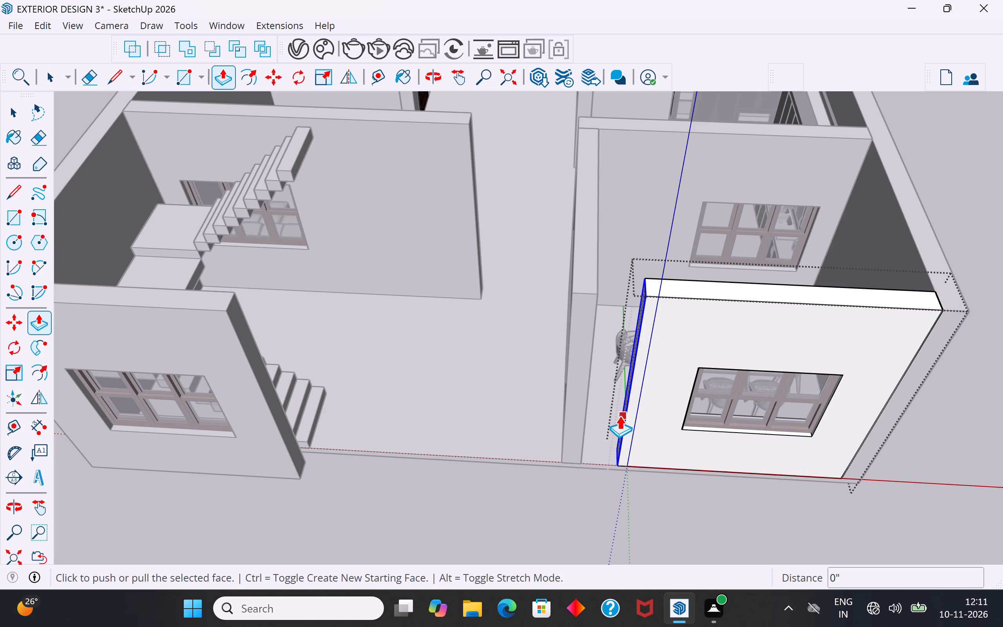
{"action": "left_click", "coordinate": [619, 415]}
{"action": "left_click", "coordinate": [582, 406]}
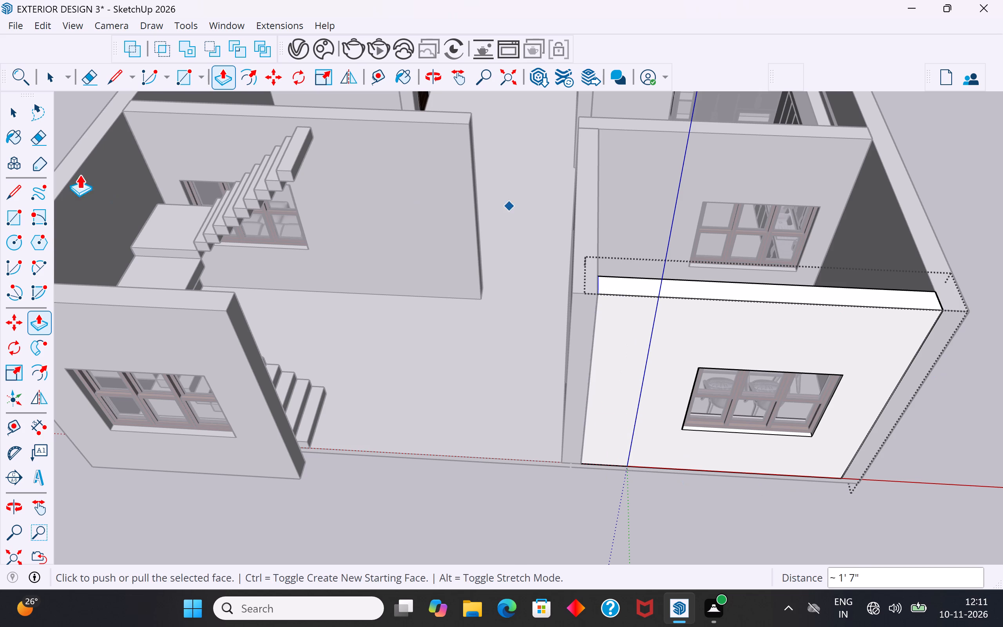
{"action": "left_click", "coordinate": [14, 118]}
{"action": "left_click", "coordinate": [302, 509]}
{"action": "scroll", "coordinate": [418, 462], "scroll_direction": "down", "scroll_amount": 5}
{"action": "left_click", "coordinate": [612, 514]}
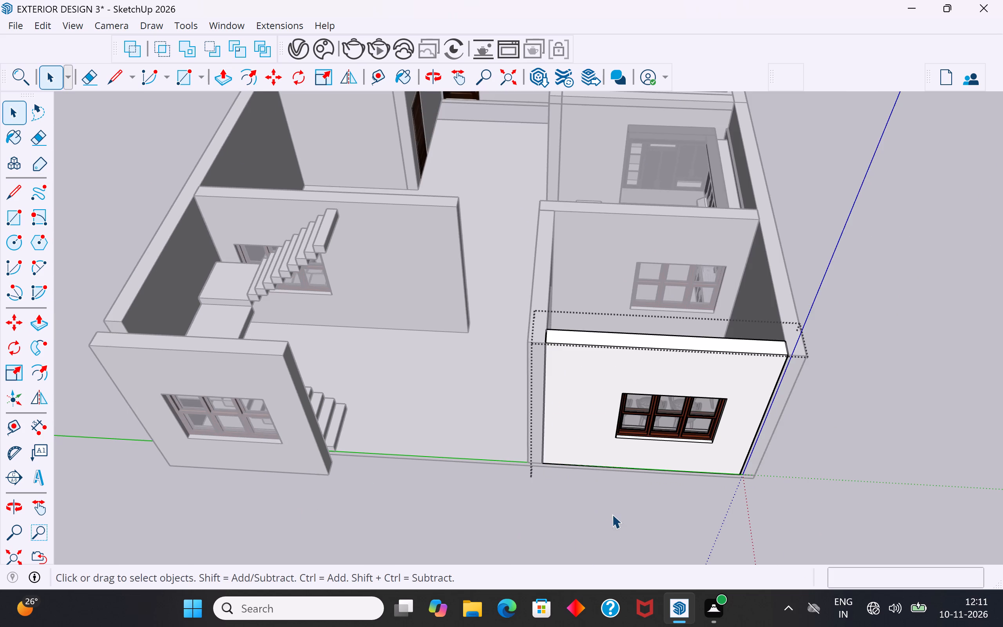
Examine the enclosed dining room's walls, corners and windows, and the adjoining kitchen, from outside and above.
{"action": "middle_click_drag", "start_coordinate": [671, 524], "coordinate": [680, 394]}
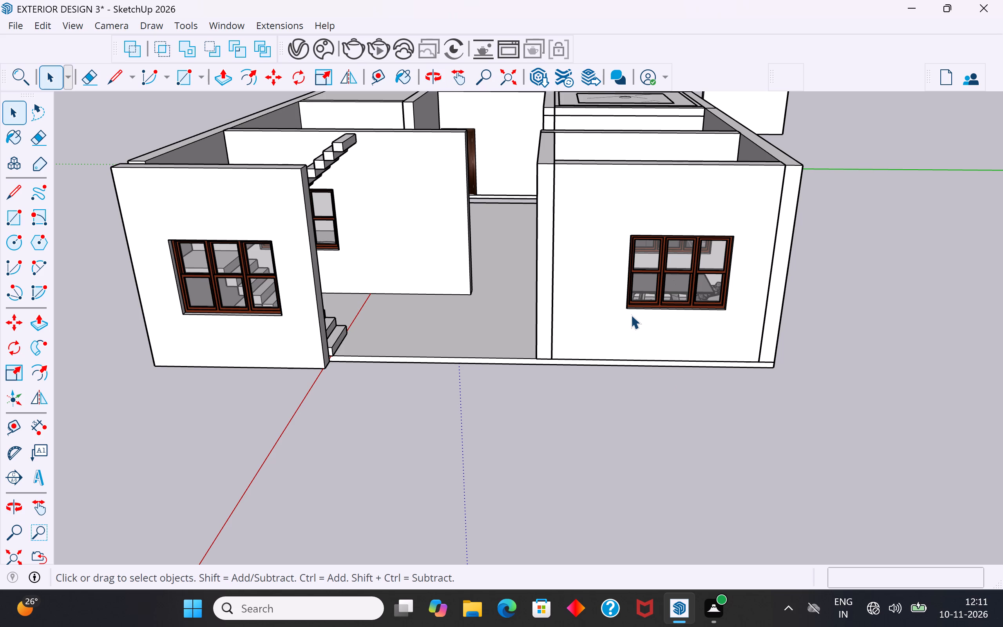
{"action": "middle_click_drag", "start_coordinate": [637, 324], "coordinate": [626, 401]}
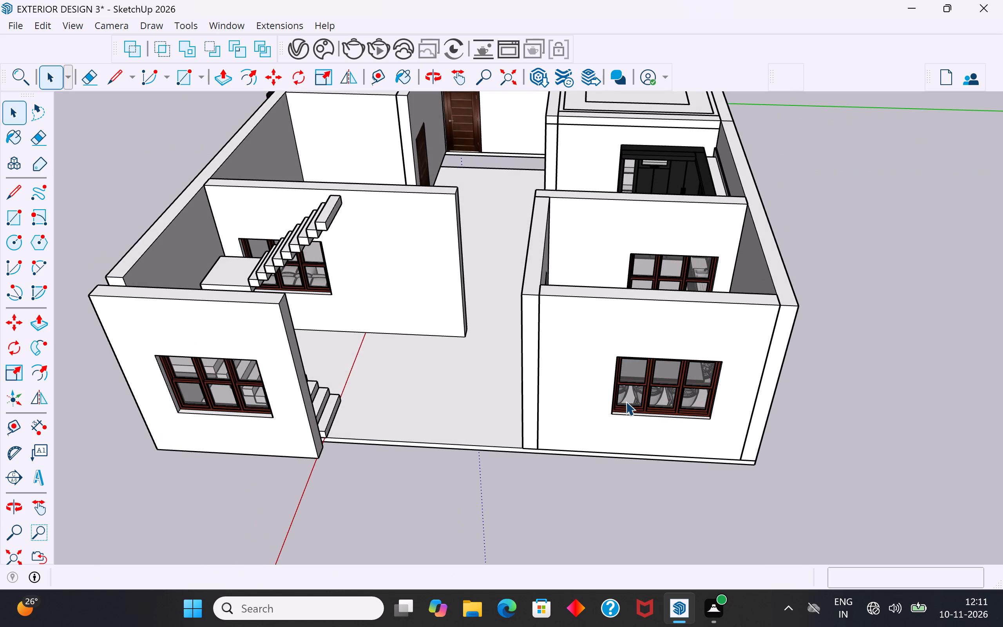
{"action": "scroll", "coordinate": [626, 401], "scroll_direction": "up", "scroll_amount": 2}
{"action": "middle_click_drag", "start_coordinate": [629, 404], "coordinate": [676, 435]}
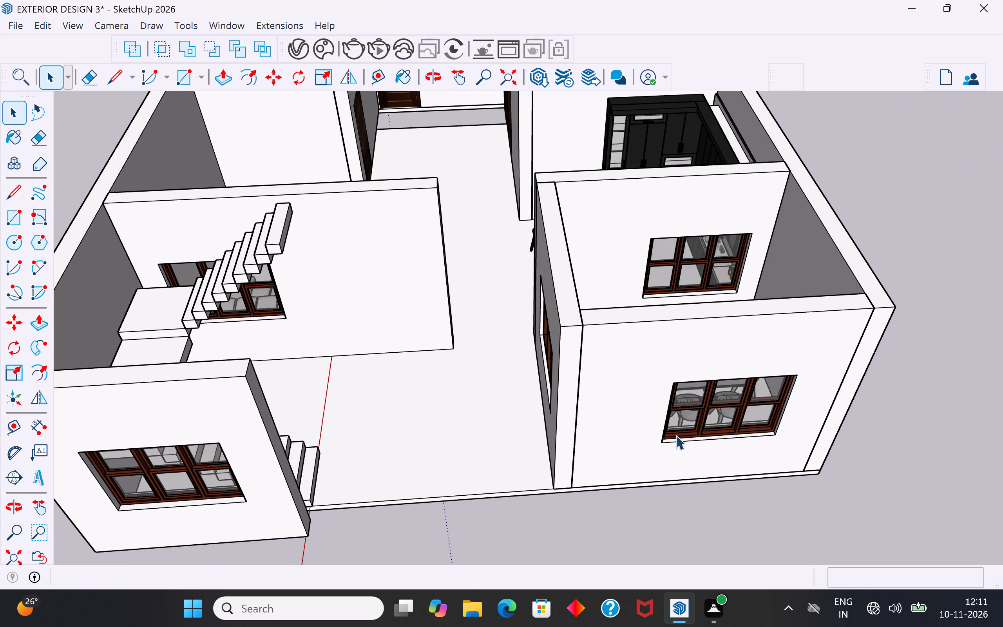
{"action": "left_click", "coordinate": [657, 517]}
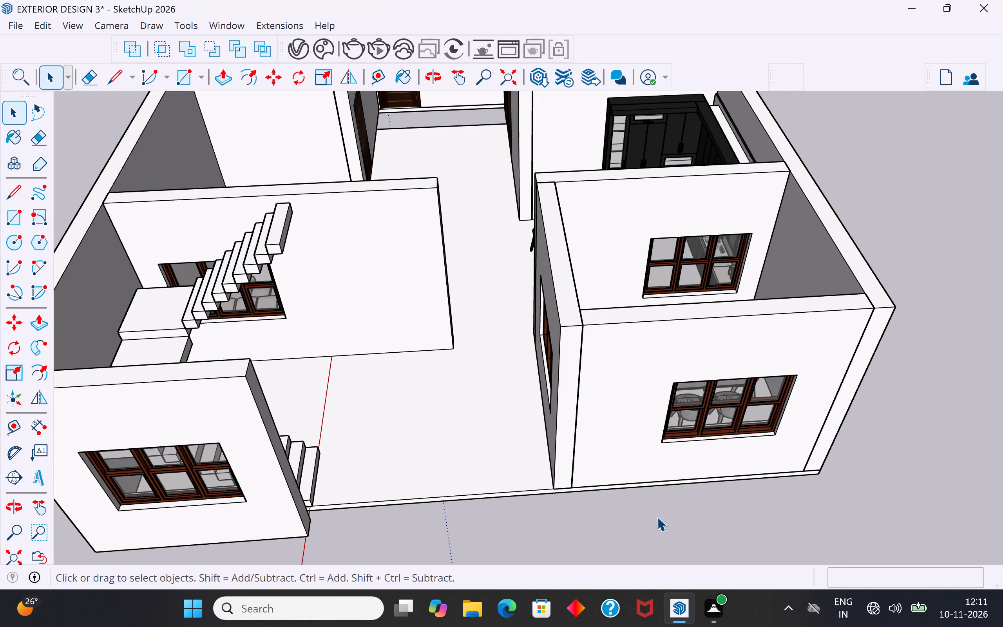
{"action": "middle_click_drag", "start_coordinate": [650, 339], "coordinate": [576, 335]}
{"action": "scroll", "coordinate": [585, 277], "scroll_direction": "up", "scroll_amount": 5}
{"action": "middle_click_drag", "start_coordinate": [585, 277], "coordinate": [579, 297]}
{"action": "scroll", "coordinate": [544, 372], "scroll_direction": "down", "scroll_amount": 8}
{"action": "middle_click_drag", "start_coordinate": [619, 295], "coordinate": [630, 346]}
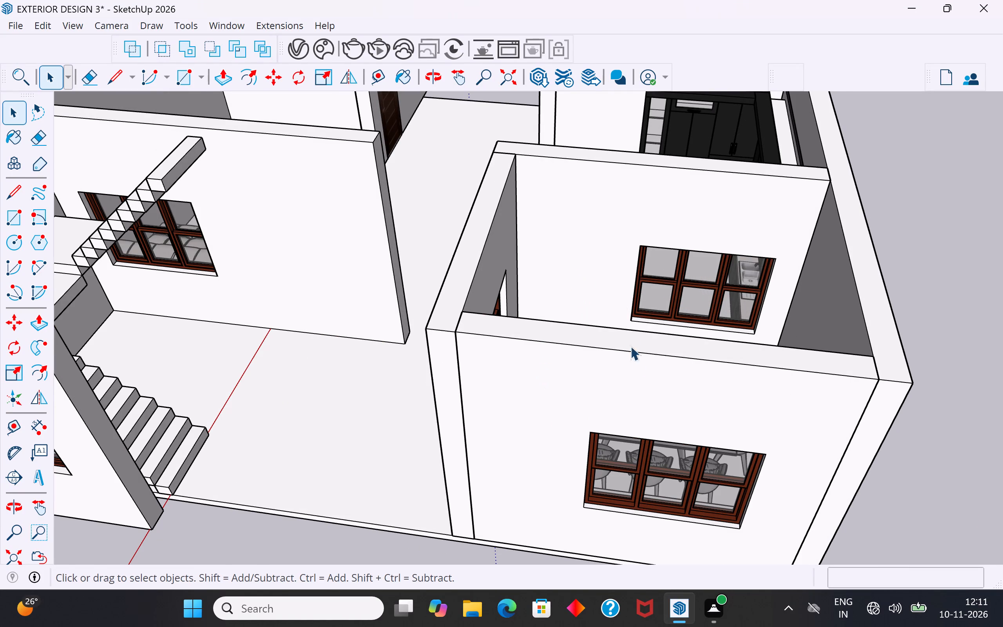
{"action": "middle_click_drag", "start_coordinate": [630, 346], "coordinate": [703, 421]}
{"action": "scroll", "coordinate": [659, 335], "scroll_direction": "up", "scroll_amount": 3}
{"action": "middle_click_drag", "start_coordinate": [780, 426], "coordinate": [748, 352]}
{"action": "scroll", "coordinate": [768, 416], "scroll_direction": "up", "scroll_amount": 5}
{"action": "middle_click_drag", "start_coordinate": [735, 390], "coordinate": [896, 419]}
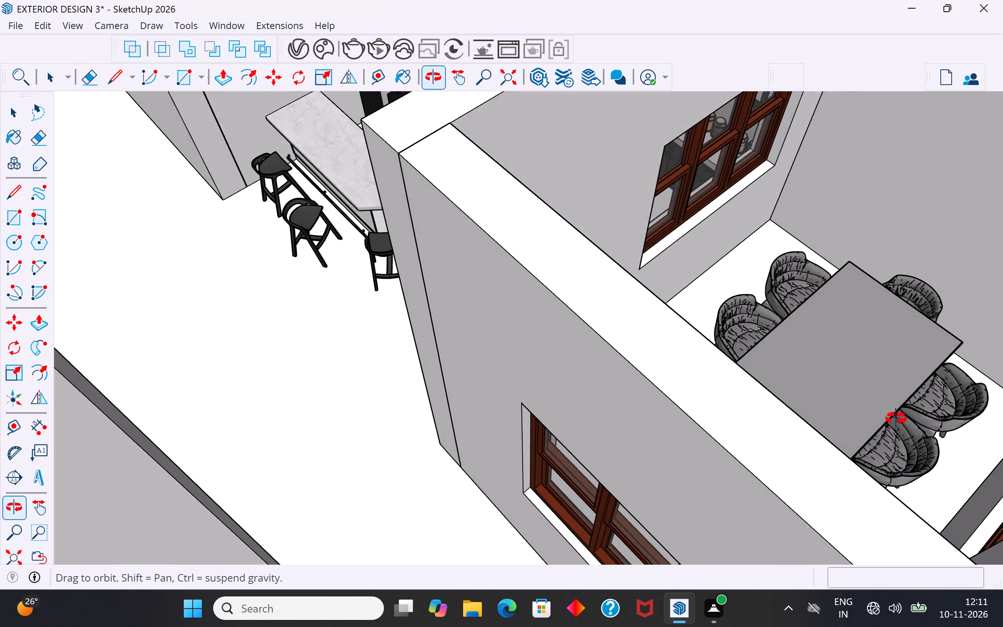
{"action": "middle_click_drag", "start_coordinate": [896, 419], "coordinate": [898, 422]}
{"action": "scroll", "coordinate": [788, 370], "scroll_direction": "down", "scroll_amount": 3}
{"action": "middle_click_drag", "start_coordinate": [767, 350], "coordinate": [492, 315]}
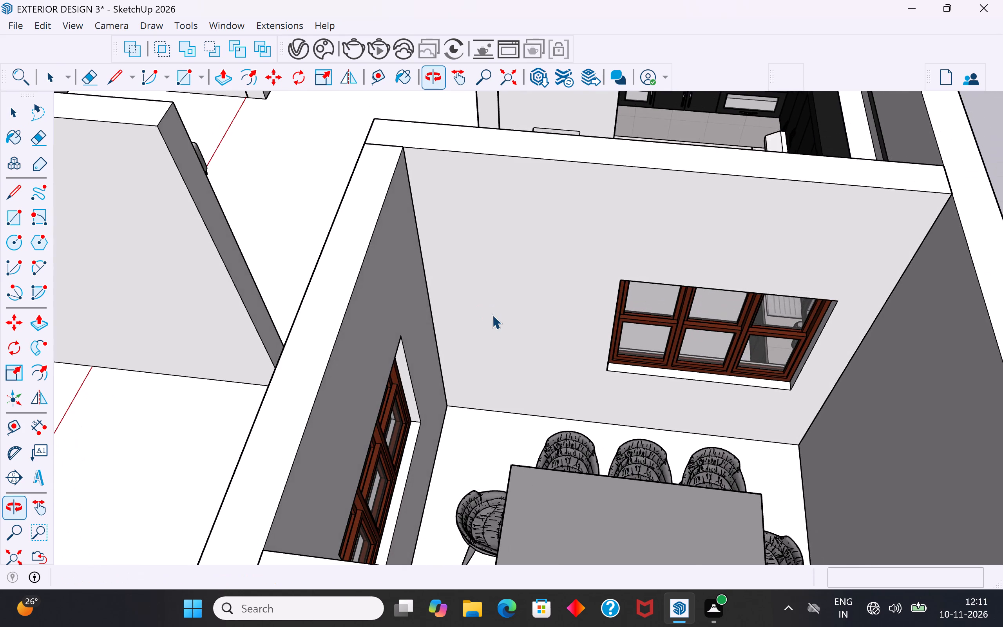
{"action": "scroll", "coordinate": [492, 314], "scroll_direction": "up", "scroll_amount": 2}
{"action": "middle_click_drag", "start_coordinate": [492, 314], "coordinate": [742, 486]}
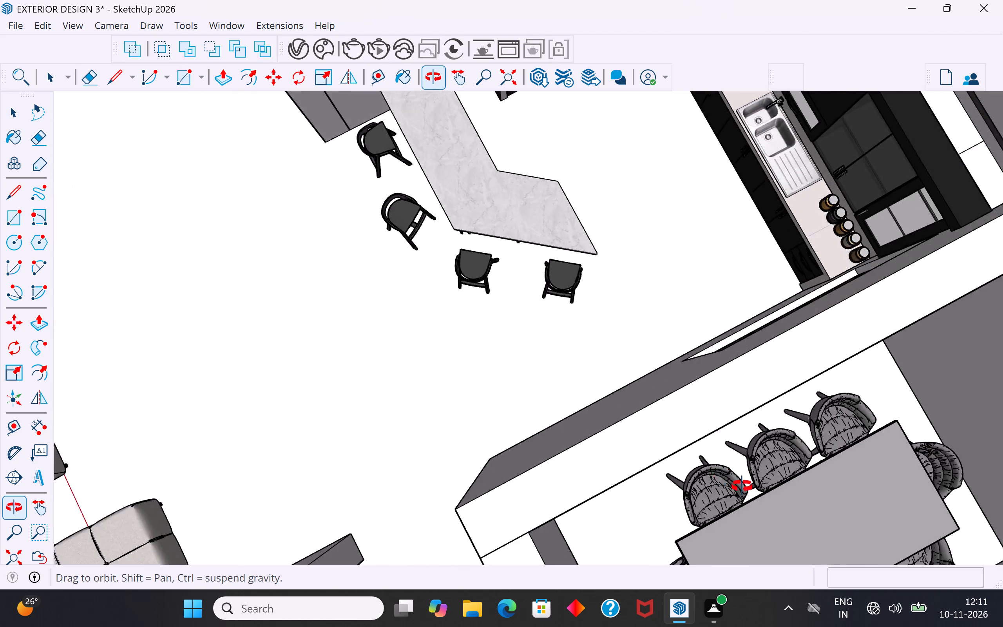
{"action": "middle_click_drag", "start_coordinate": [742, 486], "coordinate": [937, 408]}
{"action": "middle_click_drag", "start_coordinate": [676, 390], "coordinate": [858, 390]}
{"action": "scroll", "coordinate": [594, 431], "scroll_direction": "down", "scroll_amount": 5}
{"action": "middle_click_drag", "start_coordinate": [587, 427], "coordinate": [625, 393]}
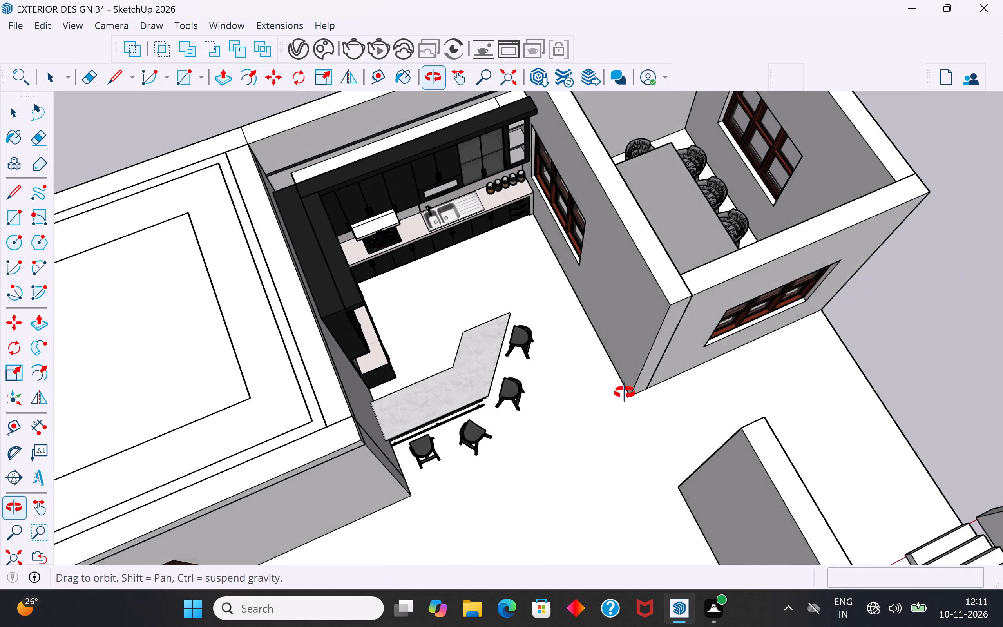
{"action": "middle_click_drag", "start_coordinate": [625, 393], "coordinate": [659, 362]}
Examine the dining room walls, kitchen, staircase area and the front windowed walls from above and around the house.
{"action": "left_click", "coordinate": [607, 267]}
{"action": "scroll", "coordinate": [652, 295], "scroll_direction": "up", "scroll_amount": 3}
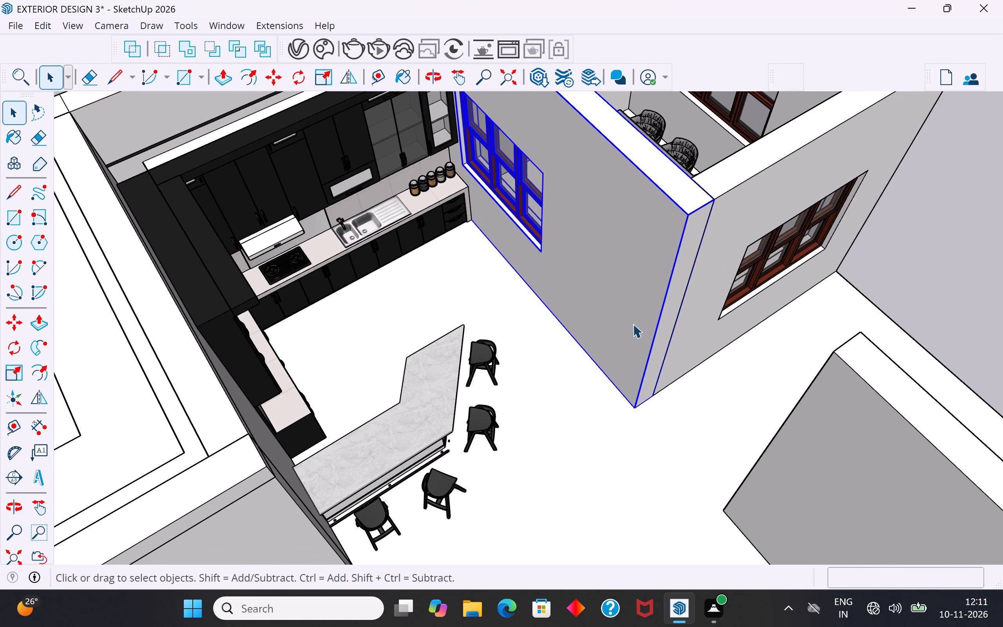
{"action": "middle_click_drag", "start_coordinate": [634, 324], "coordinate": [682, 301]}
{"action": "scroll", "coordinate": [604, 335], "scroll_direction": "down", "scroll_amount": 2}
{"action": "middle_click_drag", "start_coordinate": [605, 336], "coordinate": [637, 288]}
{"action": "middle_click_drag", "start_coordinate": [608, 281], "coordinate": [621, 224]}
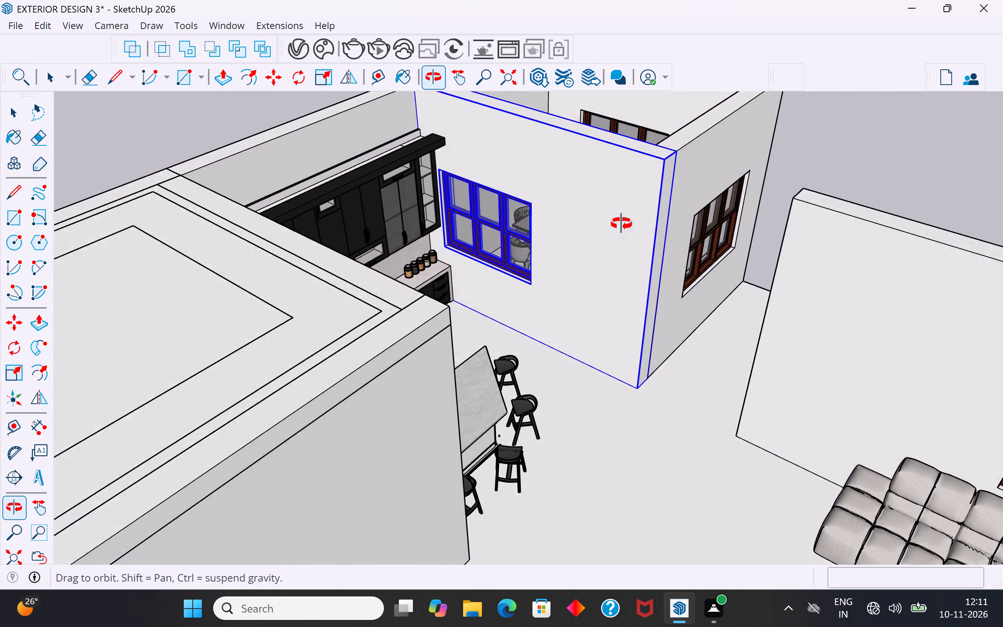
{"action": "middle_click_drag", "start_coordinate": [621, 224], "coordinate": [566, 203]}
{"action": "scroll", "coordinate": [474, 408], "scroll_direction": "down", "scroll_amount": 4}
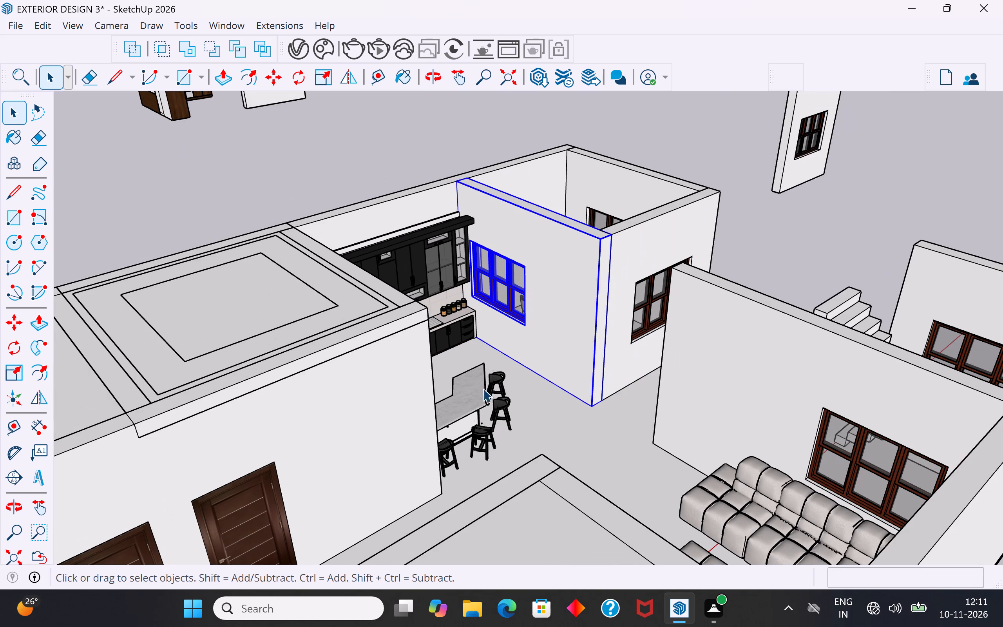
{"action": "left_click", "coordinate": [395, 143]}
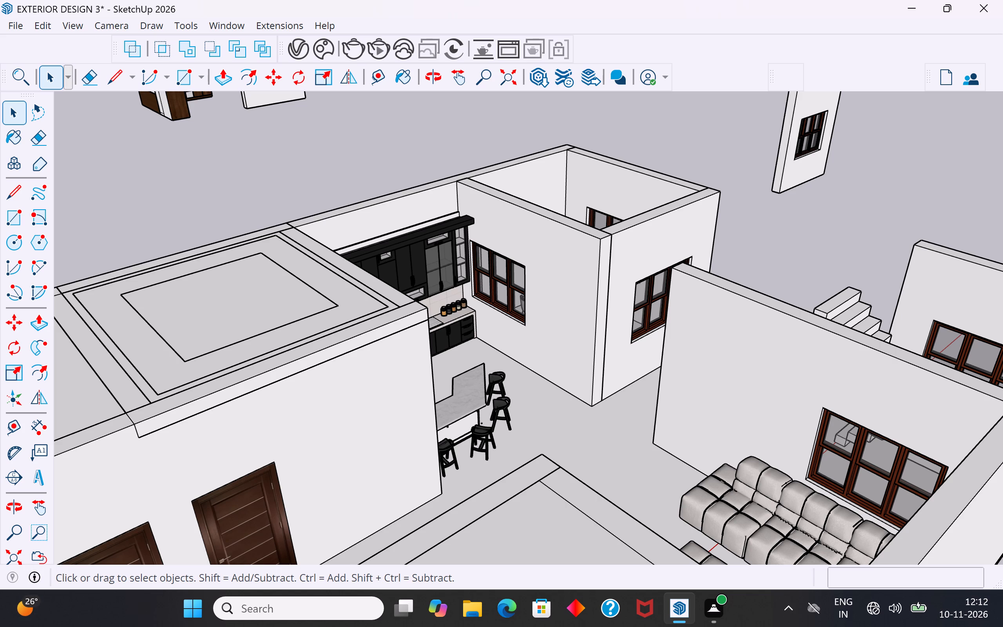
{"action": "scroll", "coordinate": [470, 349], "scroll_direction": "down", "scroll_amount": 4}
{"action": "left_click", "coordinate": [412, 189]}
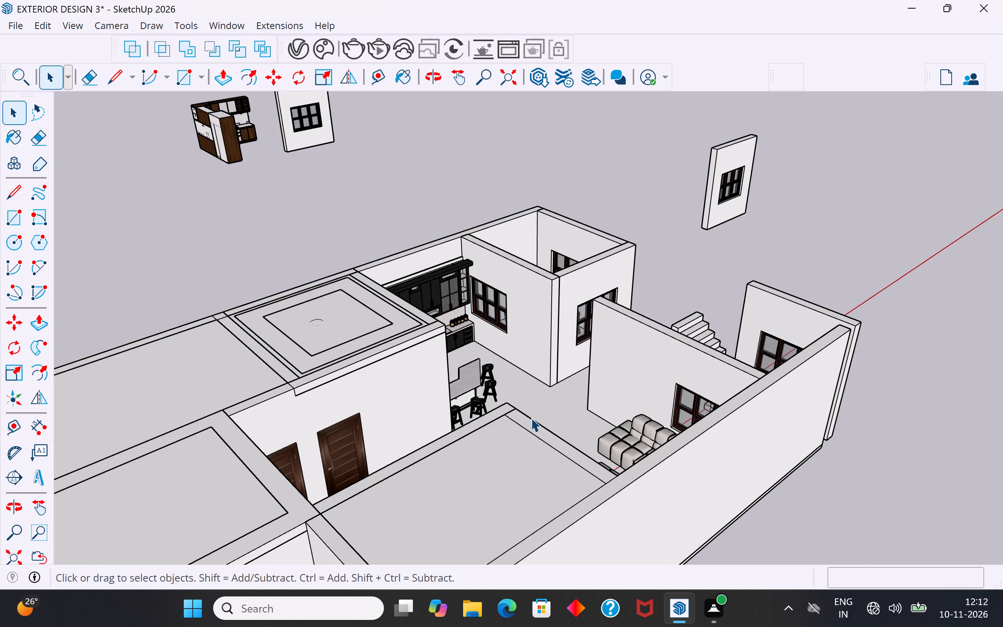
{"action": "middle_click_drag", "start_coordinate": [531, 418], "coordinate": [286, 492]}
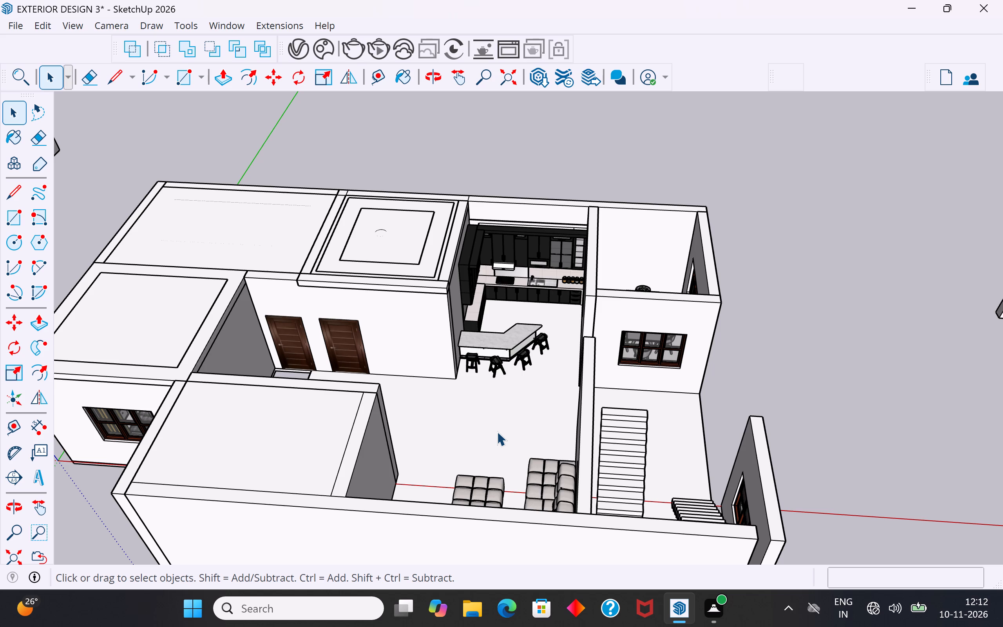
{"action": "scroll", "coordinate": [590, 435], "scroll_direction": "down", "scroll_amount": 7}
{"action": "middle_click_drag", "start_coordinate": [655, 393], "coordinate": [264, 342]}
{"action": "scroll", "coordinate": [487, 500], "scroll_direction": "up", "scroll_amount": 5}
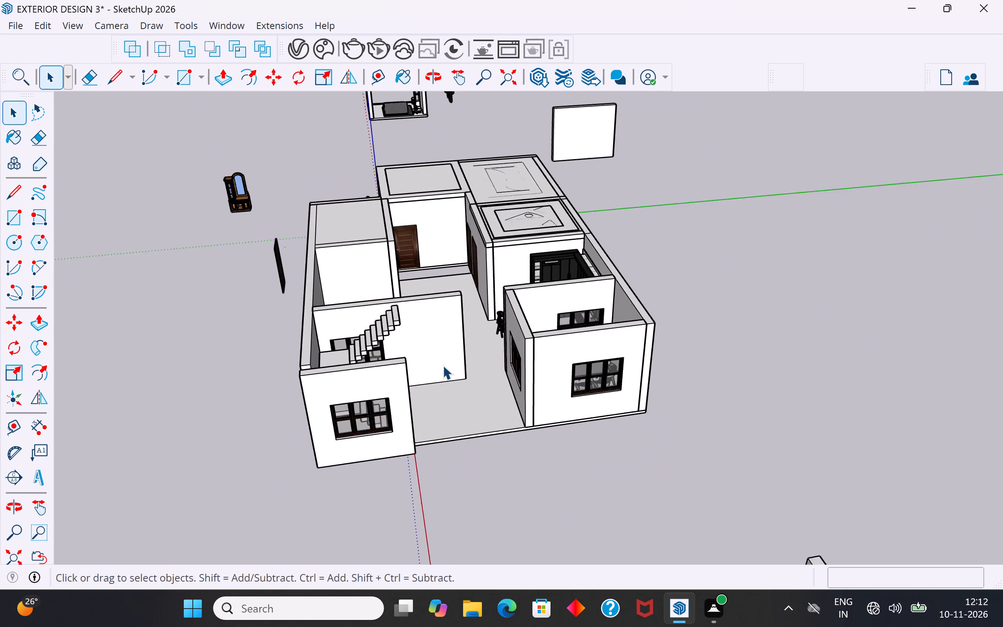
{"action": "scroll", "coordinate": [443, 365], "scroll_direction": "up", "scroll_amount": 3}
{"action": "middle_click_drag", "start_coordinate": [439, 361], "coordinate": [587, 300]}
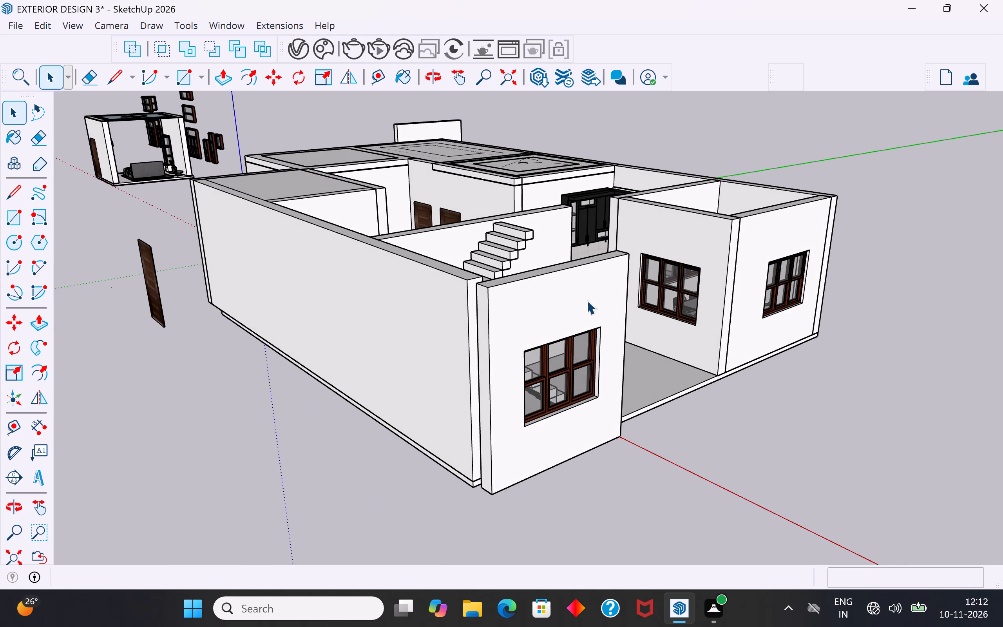
{"action": "scroll", "coordinate": [587, 300], "scroll_direction": "up", "scroll_amount": 1}
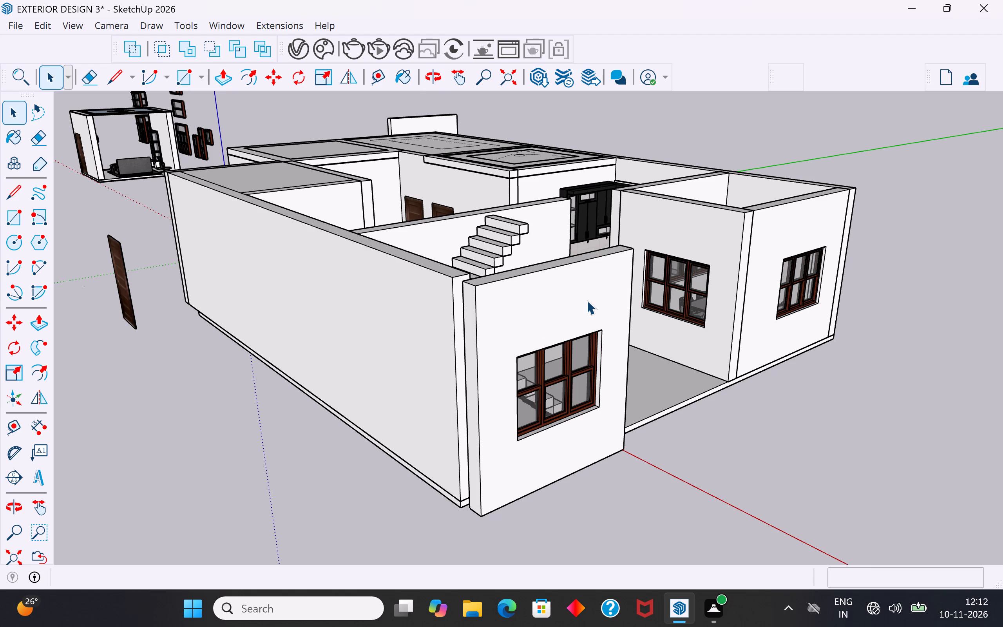
{"action": "scroll", "coordinate": [436, 425], "scroll_direction": "down", "scroll_amount": 3}
{"action": "middle_click_drag", "start_coordinate": [488, 353], "coordinate": [436, 429]}
{"action": "scroll", "coordinate": [323, 225], "scroll_direction": "up", "scroll_amount": 3}
{"action": "middle_click_drag", "start_coordinate": [451, 323], "coordinate": [286, 302]}
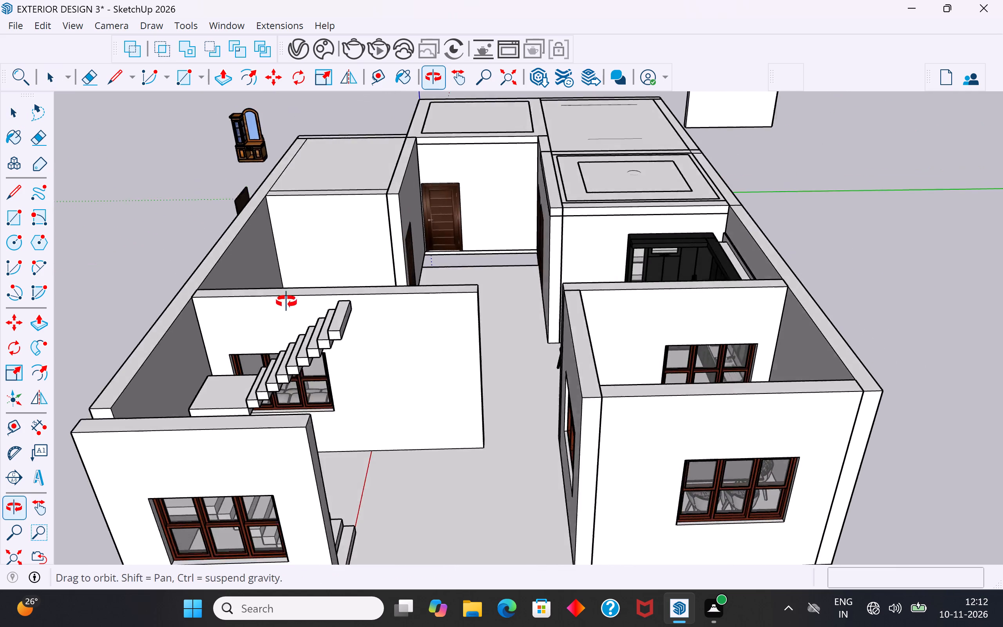
{"action": "middle_click_drag", "start_coordinate": [286, 302], "coordinate": [286, 302]}
{"action": "scroll", "coordinate": [286, 302], "scroll_direction": "up", "scroll_amount": 1}
{"action": "scroll", "coordinate": [316, 230], "scroll_direction": "down", "scroll_amount": 5}
{"action": "middle_click_drag", "start_coordinate": [449, 315], "coordinate": [423, 426]}
{"action": "scroll", "coordinate": [584, 211], "scroll_direction": "down", "scroll_amount": 4}
{"action": "middle_click_drag", "start_coordinate": [520, 382], "coordinate": [525, 442]}
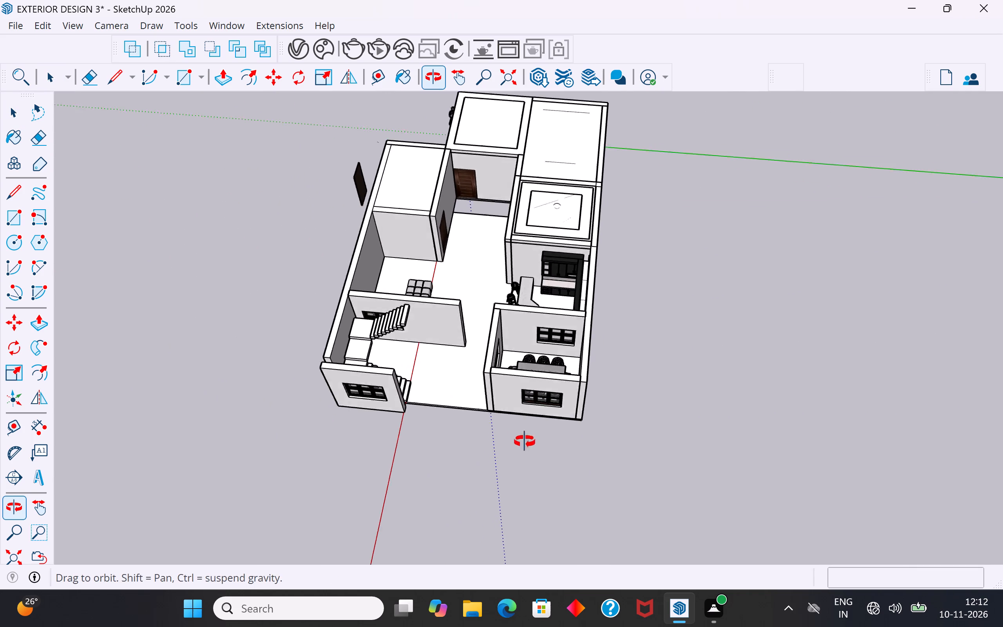
{"action": "middle_click_drag", "start_coordinate": [525, 442], "coordinate": [739, 462]}
{"action": "scroll", "coordinate": [561, 249], "scroll_direction": "down", "scroll_amount": 3}
{"action": "middle_click_drag", "start_coordinate": [512, 464], "coordinate": [647, 433]}
{"action": "scroll", "coordinate": [556, 460], "scroll_direction": "up", "scroll_amount": 3}
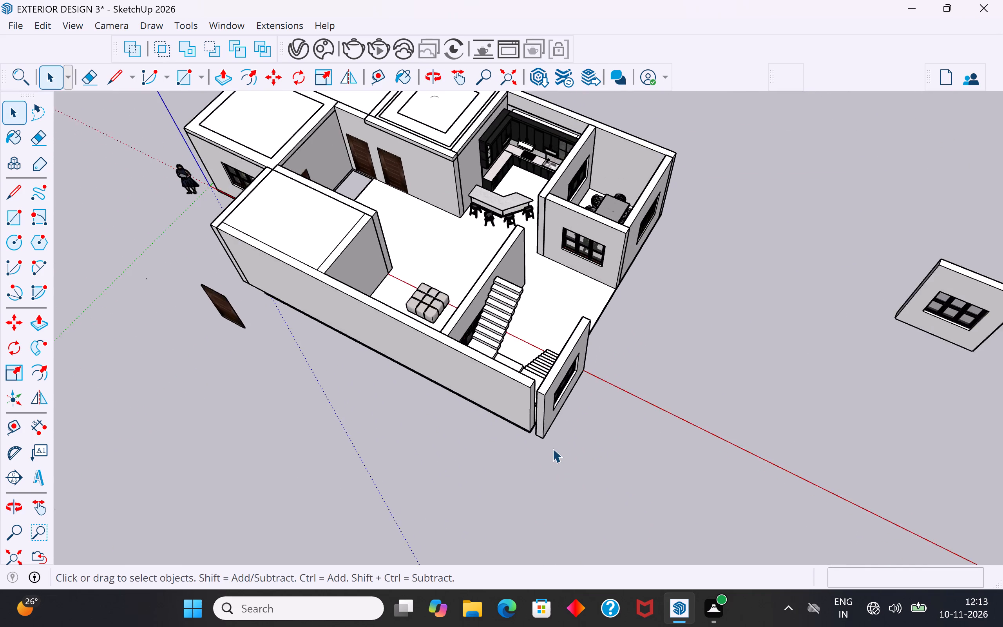
{"action": "scroll", "coordinate": [552, 448], "scroll_direction": "up", "scroll_amount": 3}
{"action": "middle_click_drag", "start_coordinate": [598, 346], "coordinate": [416, 251]}
{"action": "middle_click_drag", "start_coordinate": [641, 291], "coordinate": [665, 263]}
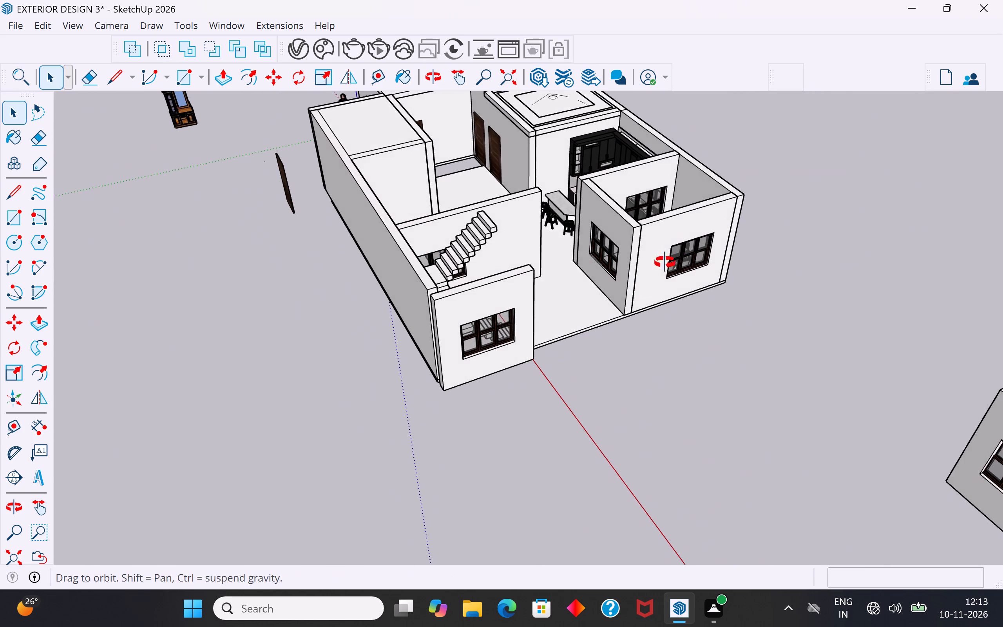
Move the windowed front wall beside the staircase about 8 5/8" by its bottom corner, against the outer side wall's end.
{"action": "middle_click_drag", "start_coordinate": [665, 263], "coordinate": [862, 301]}
{"action": "scroll", "coordinate": [596, 373], "scroll_direction": "up", "scroll_amount": 4}
{"action": "middle_click_drag", "start_coordinate": [624, 389], "coordinate": [672, 393]}
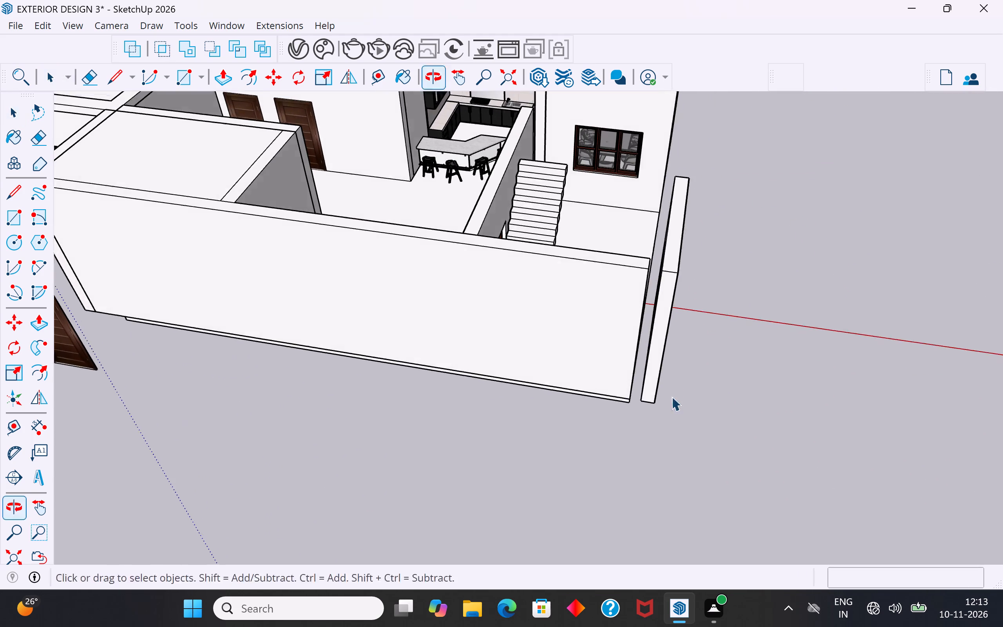
{"action": "middle_click_drag", "start_coordinate": [707, 386], "coordinate": [579, 391]}
{"action": "scroll", "coordinate": [570, 433], "scroll_direction": "up", "scroll_amount": 3}
{"action": "middle_click_drag", "start_coordinate": [543, 430], "coordinate": [581, 353]}
{"action": "scroll", "coordinate": [581, 353], "scroll_direction": "up", "scroll_amount": 3}
{"action": "left_click", "coordinate": [586, 336]}
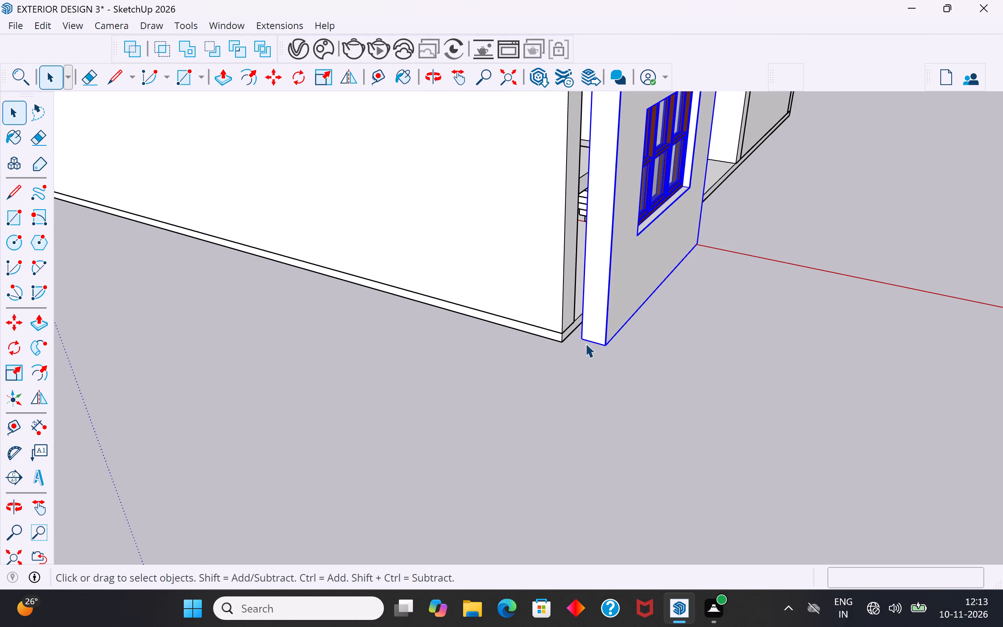
{"action": "key", "text": "m"}
{"action": "left_click", "coordinate": [578, 337]}
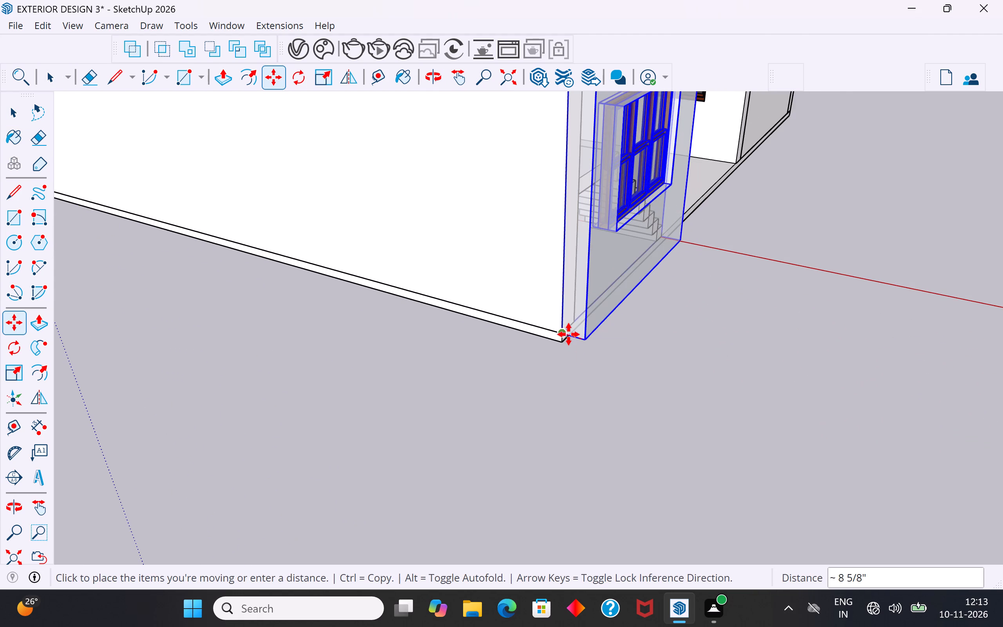
{"action": "left_click", "coordinate": [568, 334]}
{"action": "scroll", "coordinate": [498, 426], "scroll_direction": "down", "scroll_amount": 4}
{"action": "left_click", "coordinate": [18, 111]}
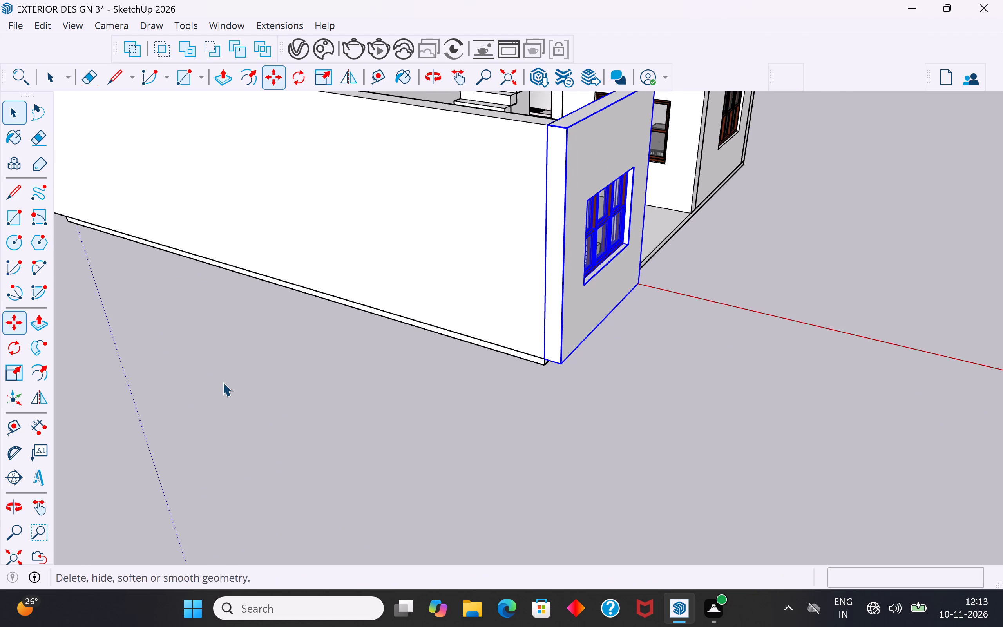
{"action": "left_click", "coordinate": [223, 382]}
Move the dining room's windowed front wall about 1' outward along the red axis.
{"action": "middle_click_drag", "start_coordinate": [470, 401], "coordinate": [297, 311]}
{"action": "scroll", "coordinate": [264, 393], "scroll_direction": "down", "scroll_amount": 5}
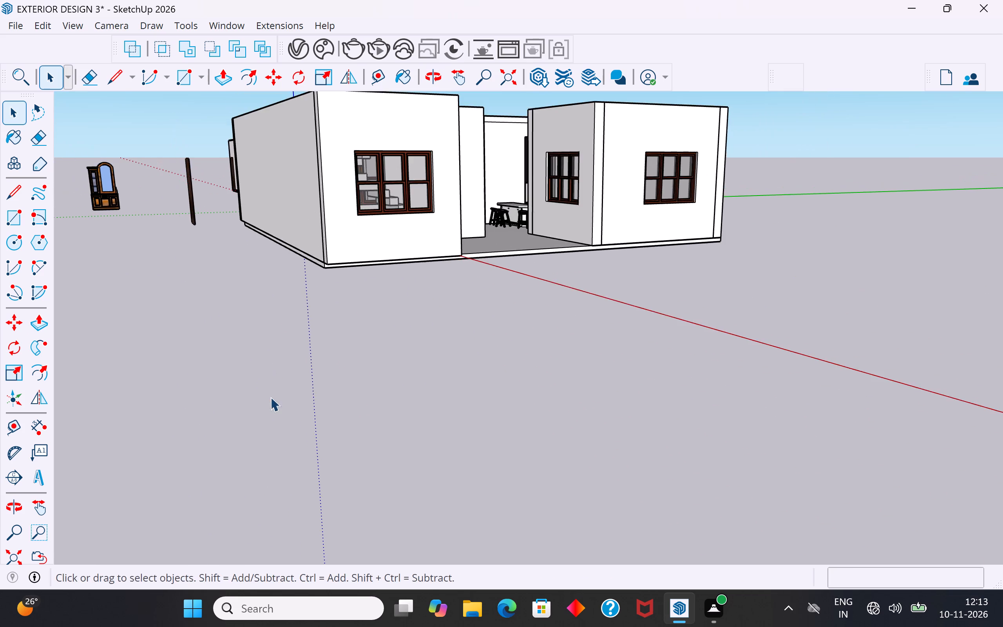
{"action": "middle_click_drag", "start_coordinate": [328, 346], "coordinate": [284, 523]}
{"action": "middle_click_drag", "start_coordinate": [464, 453], "coordinate": [329, 521]}
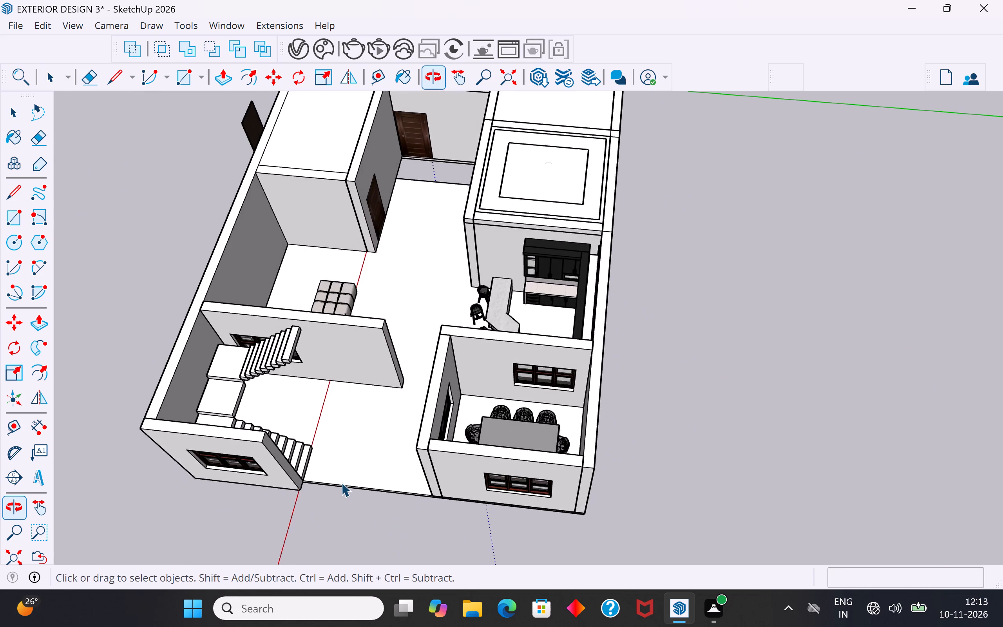
{"action": "scroll", "coordinate": [341, 482], "scroll_direction": "down", "scroll_amount": 3}
{"action": "middle_click_drag", "start_coordinate": [429, 484], "coordinate": [574, 487]}
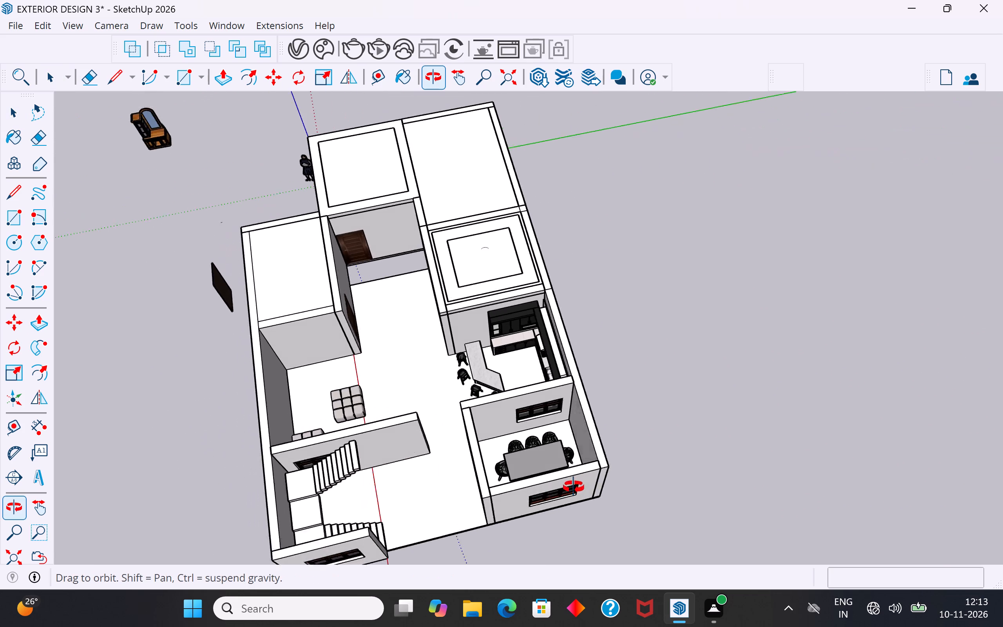
{"action": "middle_click_drag", "start_coordinate": [574, 487], "coordinate": [598, 421]}
{"action": "scroll", "coordinate": [557, 464], "scroll_direction": "up", "scroll_amount": 4}
{"action": "left_click", "coordinate": [557, 464]}
{"action": "middle_click_drag", "start_coordinate": [667, 449], "coordinate": [215, 349]}
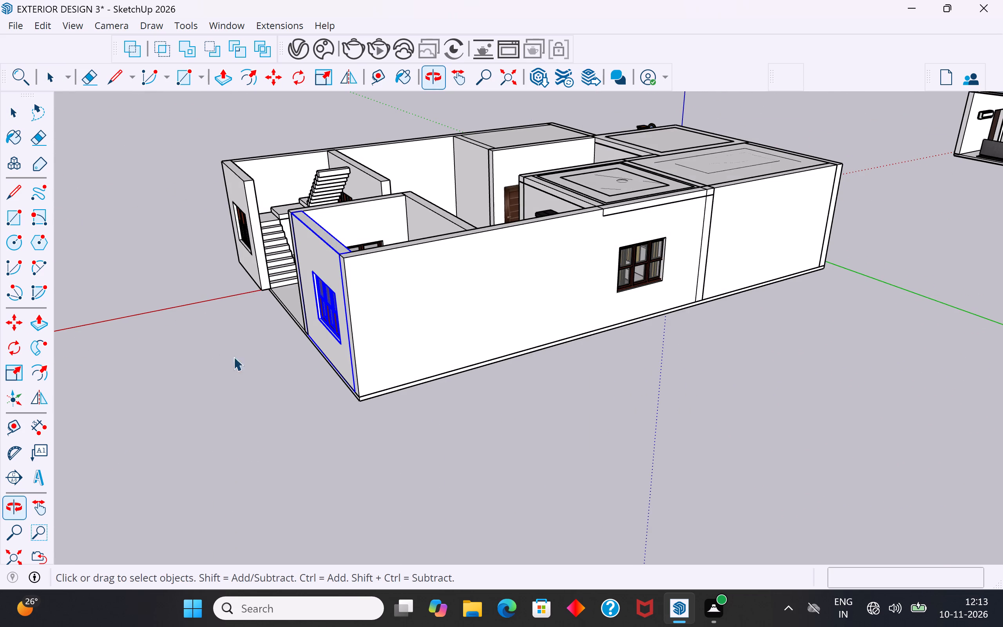
{"action": "middle_click_drag", "start_coordinate": [319, 331], "coordinate": [621, 289]}
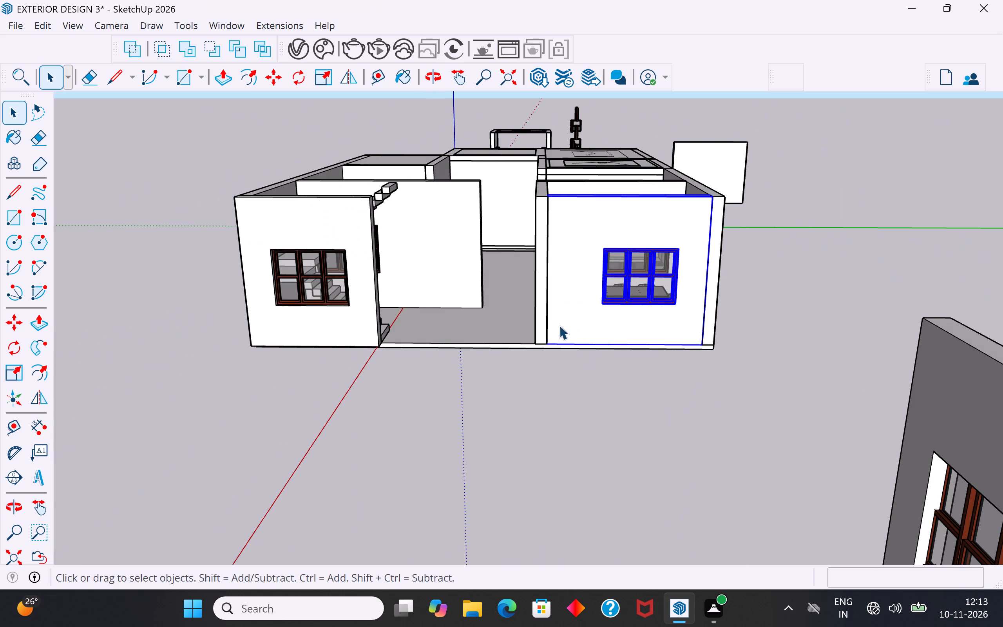
{"action": "middle_click_drag", "start_coordinate": [547, 348], "coordinate": [370, 388]}
{"action": "scroll", "coordinate": [465, 390], "scroll_direction": "up", "scroll_amount": 5}
{"action": "key", "text": "m"}
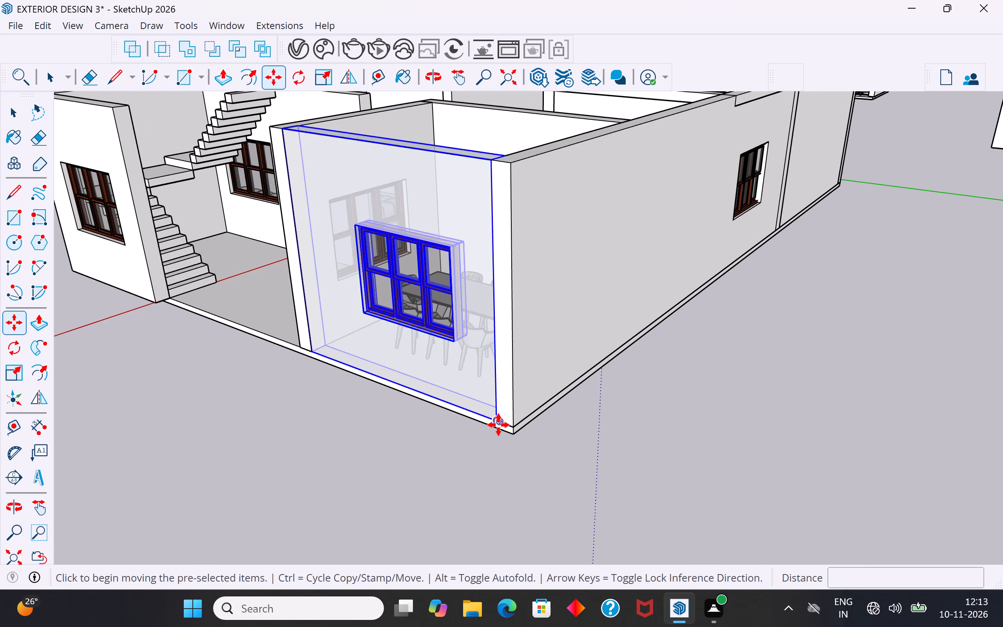
{"action": "left_click", "coordinate": [477, 431]}
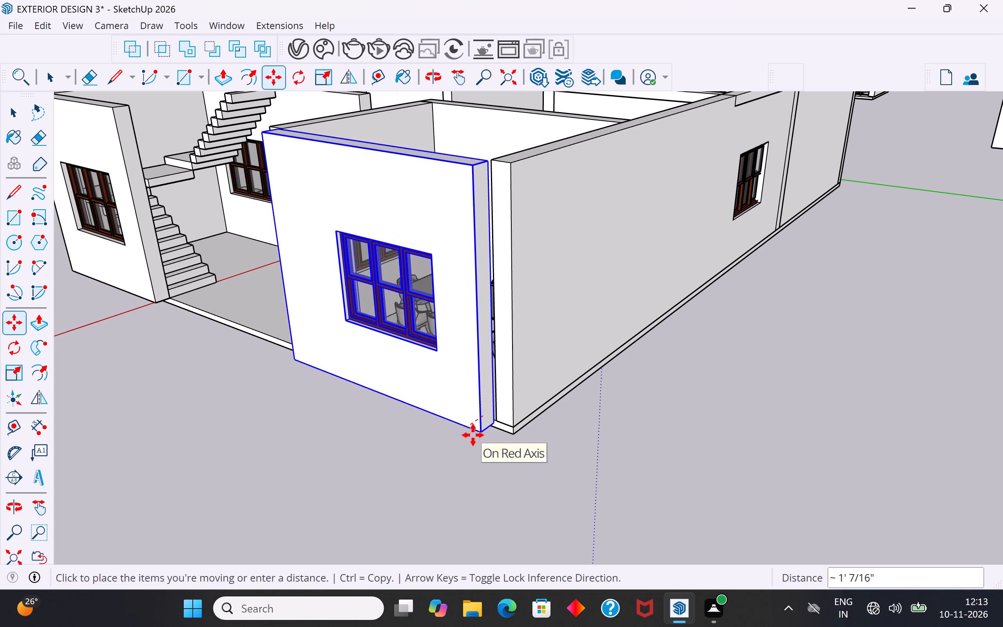
{"action": "left_click", "coordinate": [473, 435]}
{"action": "left_click", "coordinate": [8, 115]}
{"action": "left_click", "coordinate": [171, 370]}
Move the dining front wall about 2 7/16" by its inner bottom corner, onto the adjoining outer side wall's end.
{"action": "scroll", "coordinate": [492, 421], "scroll_direction": "up", "scroll_amount": 5}
{"action": "middle_click_drag", "start_coordinate": [483, 441], "coordinate": [432, 449]}
{"action": "scroll", "coordinate": [428, 424], "scroll_direction": "up", "scroll_amount": 5}
{"action": "left_click", "coordinate": [405, 423]}
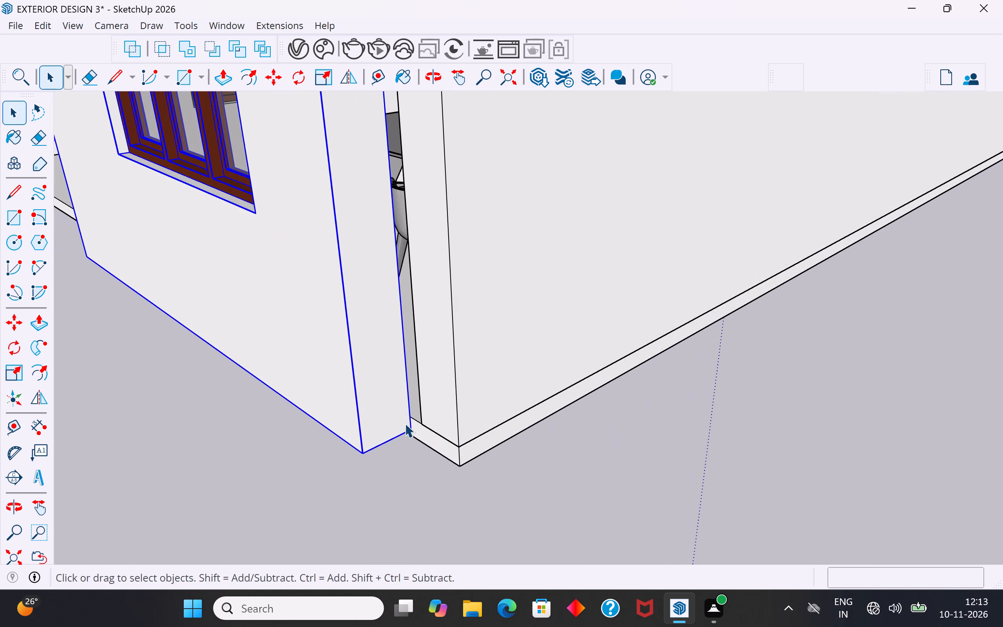
{"action": "key", "text": "m"}
{"action": "left_click", "coordinate": [409, 429]}
{"action": "left_click", "coordinate": [418, 421]}
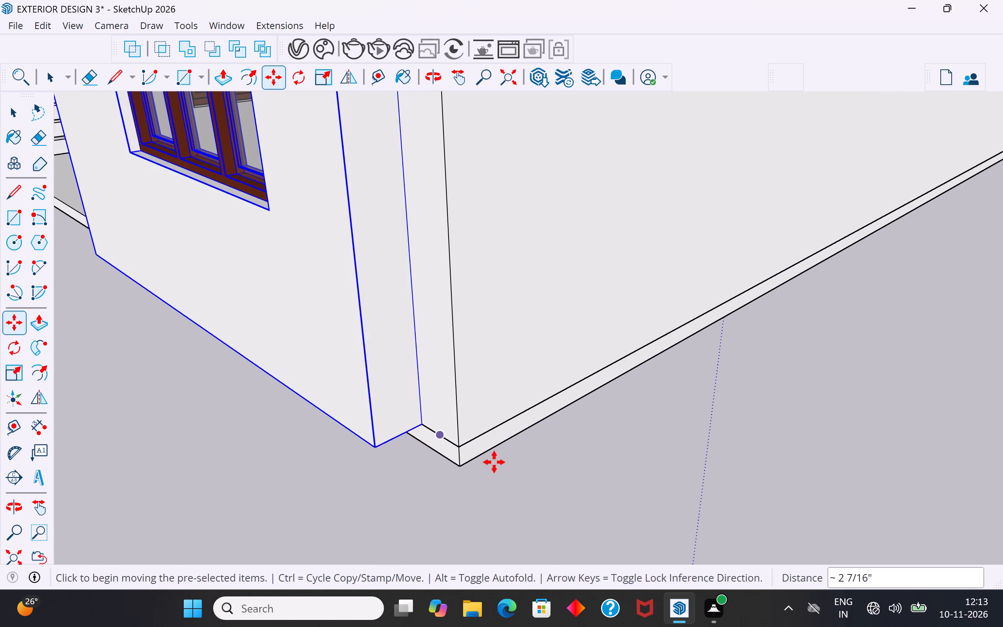
{"action": "scroll", "coordinate": [500, 466], "scroll_direction": "down", "scroll_amount": 6}
{"action": "left_click", "coordinate": [18, 112]}
{"action": "left_click", "coordinate": [145, 368]}
Inside the floor slab's group, extend the slab's front face 10" outward with Push/Pull, to the moved dining wall's outer face.
{"action": "middle_click_drag", "start_coordinate": [254, 422], "coordinate": [310, 387]}
{"action": "scroll", "coordinate": [441, 427], "scroll_direction": "down", "scroll_amount": 5}
{"action": "middle_click_drag", "start_coordinate": [431, 427], "coordinate": [456, 354]}
{"action": "scroll", "coordinate": [467, 341], "scroll_direction": "up", "scroll_amount": 6}
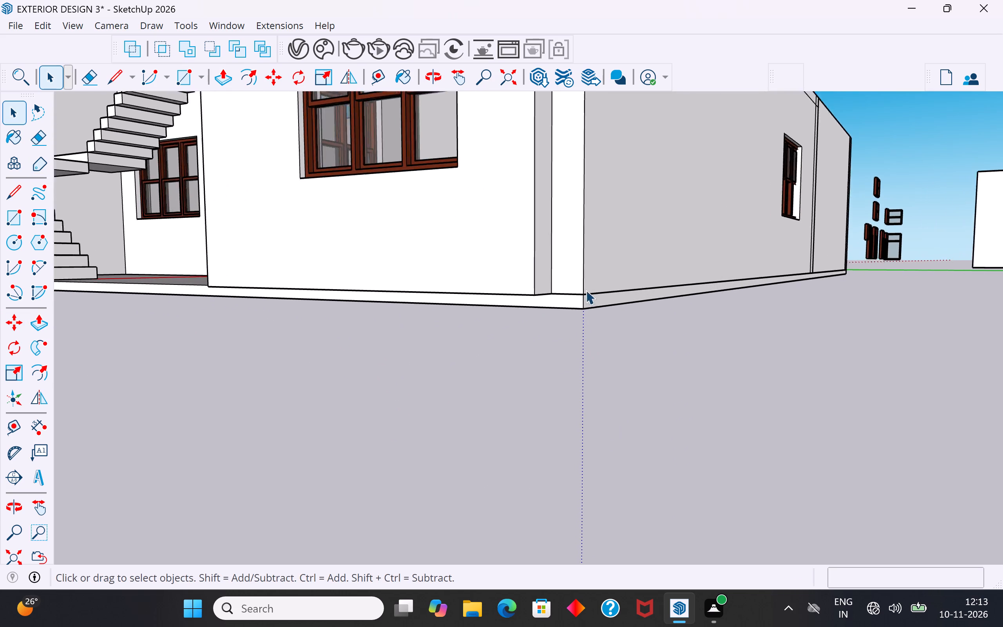
{"action": "scroll", "coordinate": [586, 290], "scroll_direction": "up", "scroll_amount": 2}
{"action": "middle_click_drag", "start_coordinate": [553, 329], "coordinate": [451, 341]}
{"action": "scroll", "coordinate": [685, 289], "scroll_direction": "down", "scroll_amount": 9}
{"action": "scroll", "coordinate": [373, 311], "scroll_direction": "up", "scroll_amount": 6}
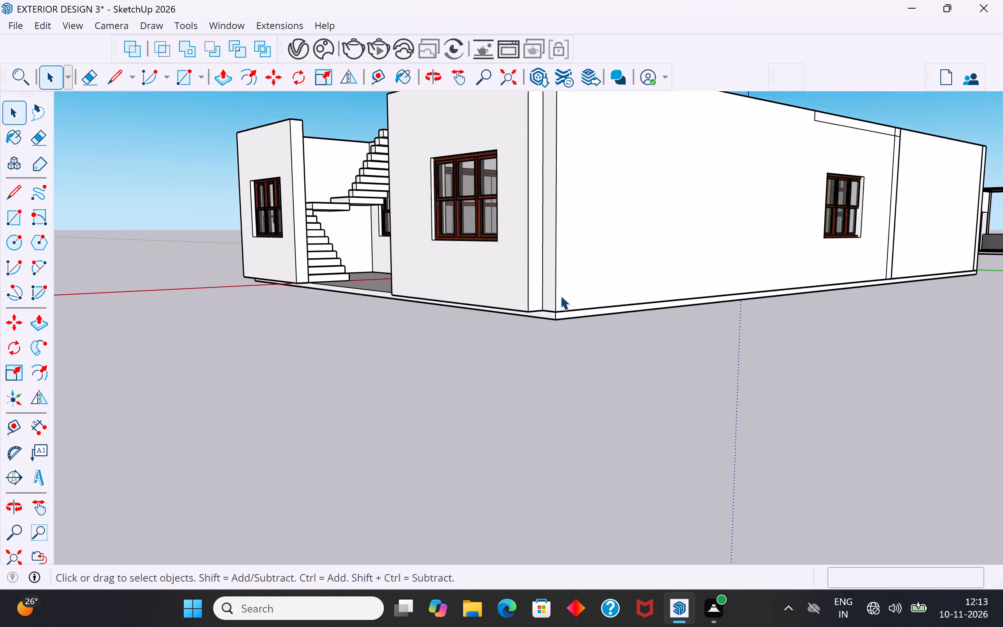
{"action": "scroll", "coordinate": [560, 295], "scroll_direction": "up", "scroll_amount": 12}
{"action": "double_click", "coordinate": [539, 332]}
{"action": "left_click", "coordinate": [536, 326]}
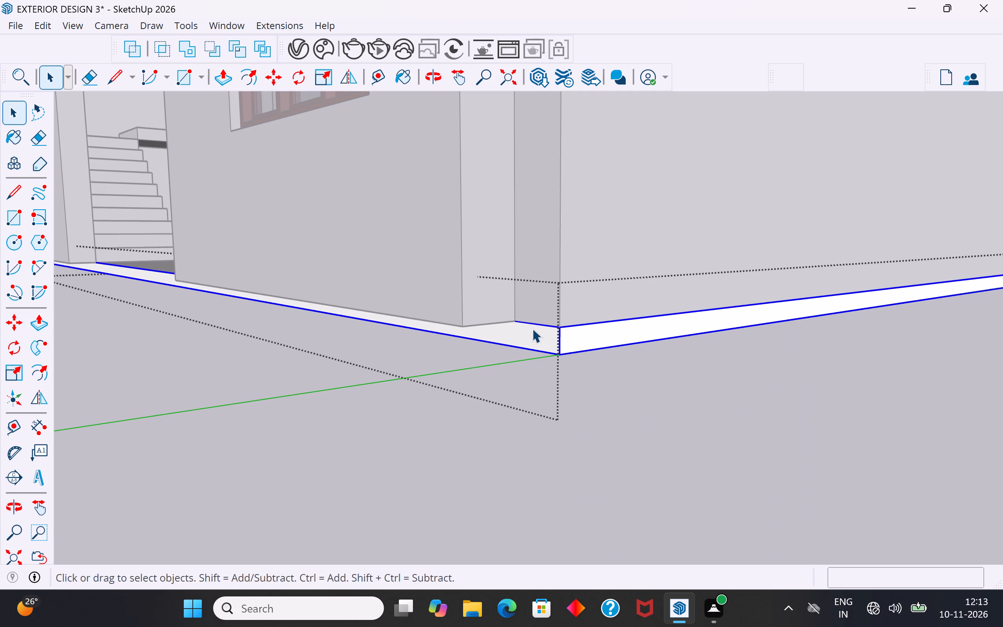
{"action": "triple_click", "coordinate": [532, 328]}
{"action": "left_click", "coordinate": [532, 333]}
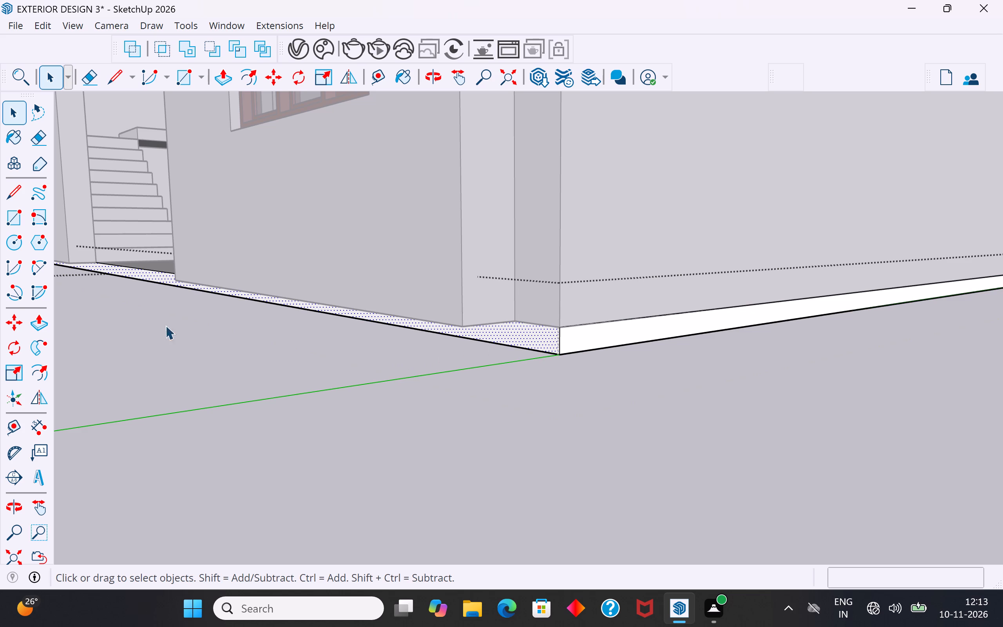
{"action": "left_click", "coordinate": [39, 321]}
{"action": "left_click", "coordinate": [521, 325]}
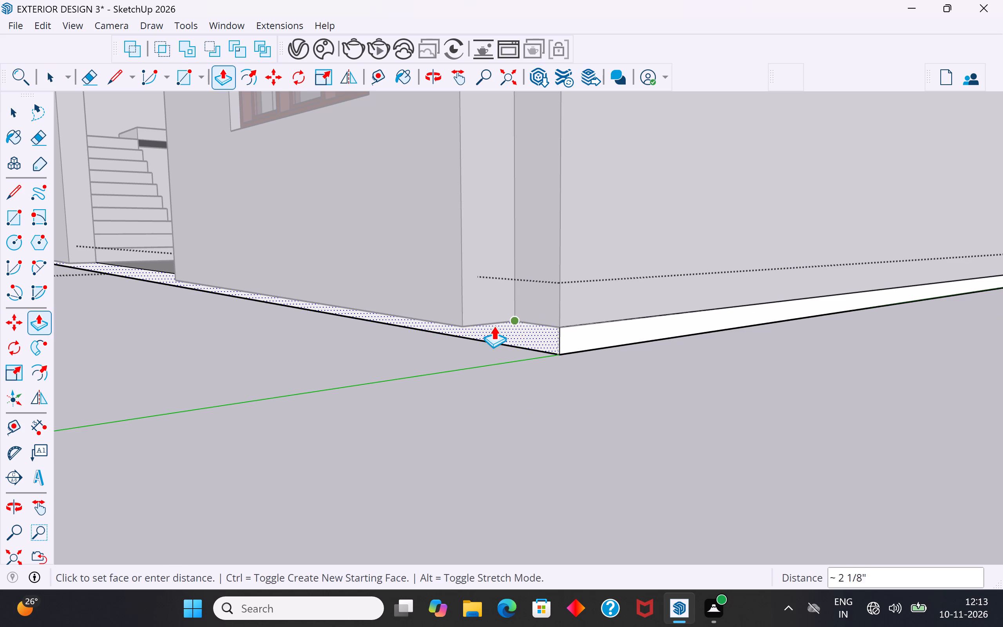
{"action": "left_click", "coordinate": [460, 328]}
{"action": "scroll", "coordinate": [520, 404], "scroll_direction": "down", "scroll_amount": 14}
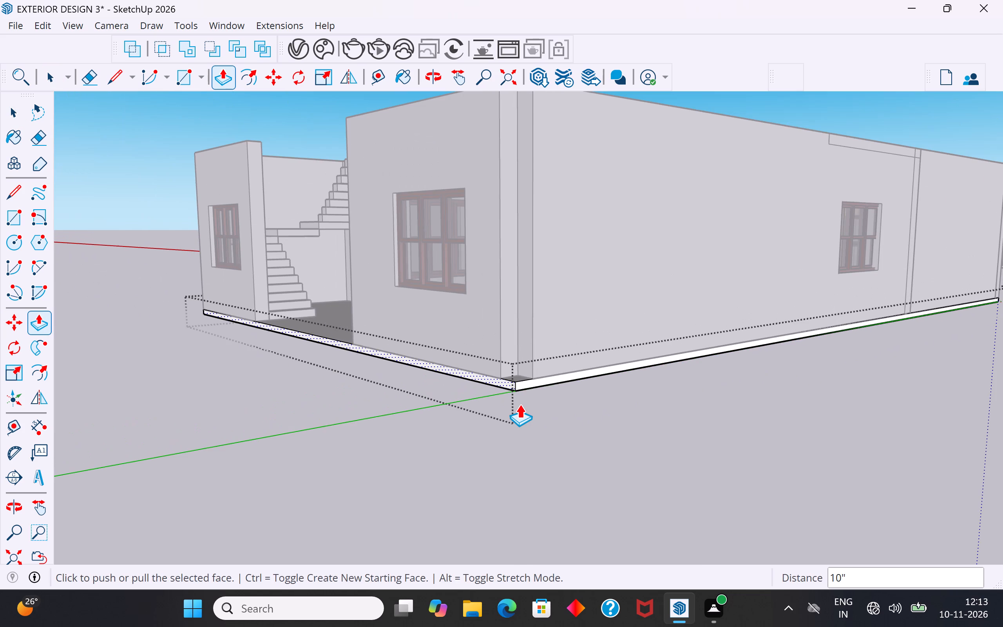
{"action": "left_click", "coordinate": [7, 118]}
{"action": "left_click", "coordinate": [132, 303]}
{"action": "middle_click_drag", "start_coordinate": [277, 426], "coordinate": [368, 503]}
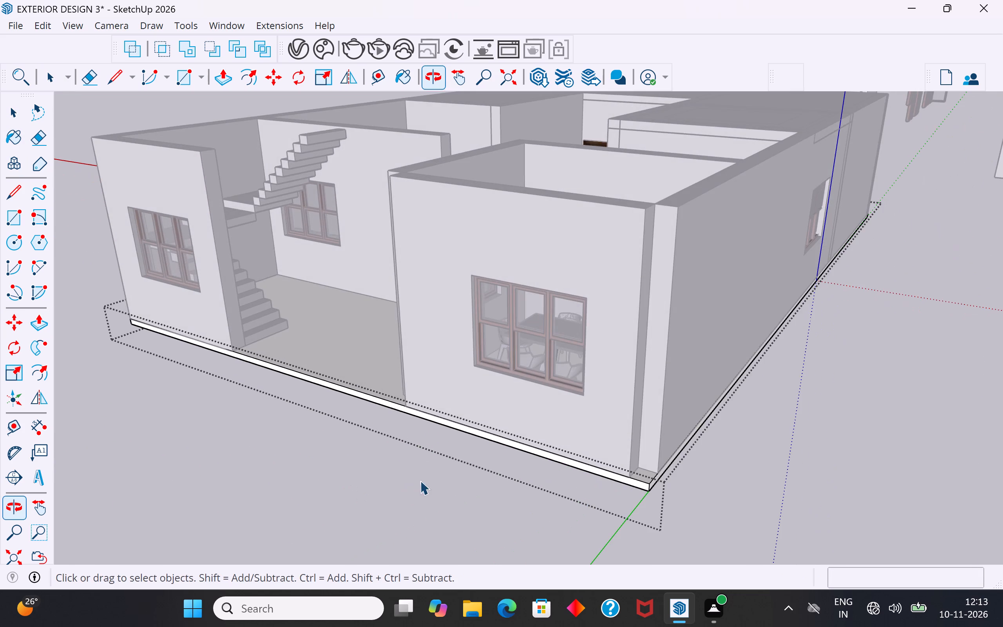
{"action": "left_click", "coordinate": [420, 480]}
{"action": "scroll", "coordinate": [480, 396], "scroll_direction": "down", "scroll_amount": 6}
{"action": "middle_click_drag", "start_coordinate": [504, 429], "coordinate": [439, 438]}
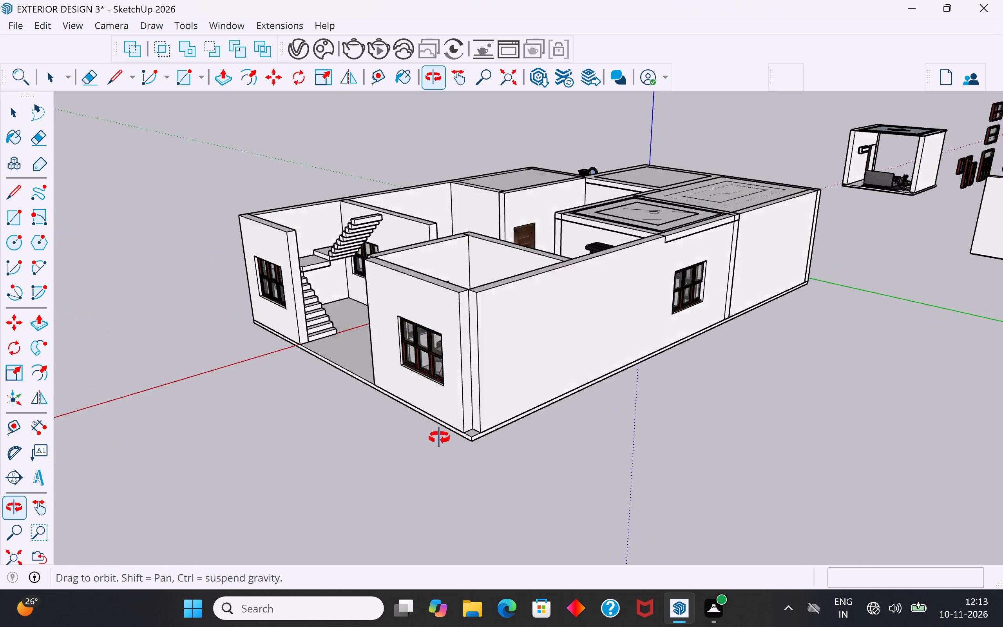
{"action": "middle_click_drag", "start_coordinate": [439, 438], "coordinate": [420, 433]}
{"action": "scroll", "coordinate": [439, 365], "scroll_direction": "up", "scroll_amount": 4}
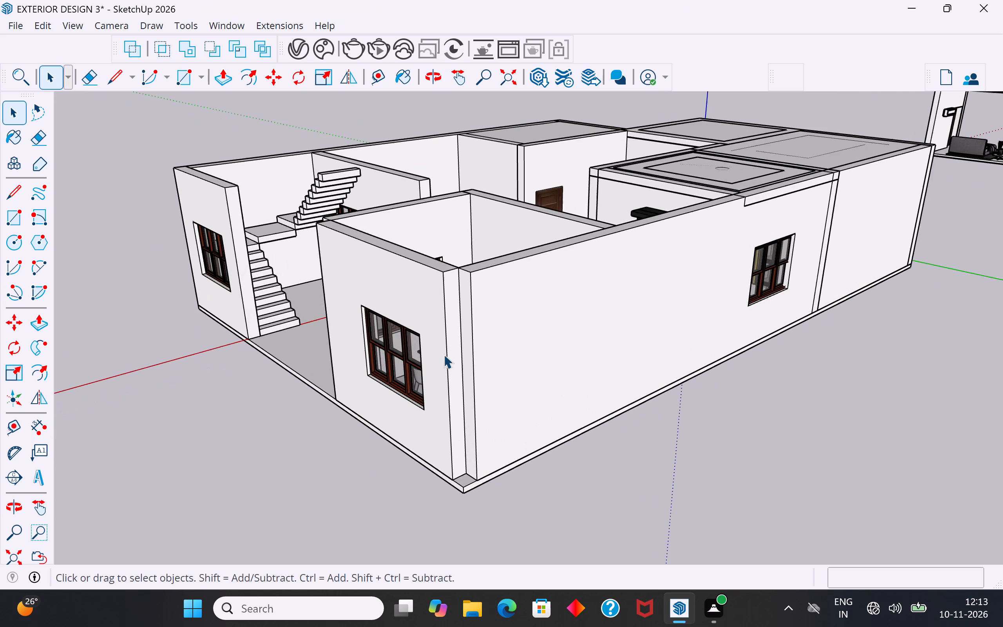
Inside the long outer side wall's group, extend its front end face 10" with Push/Pull, flush with the dining front wall.
{"action": "middle_click_drag", "start_coordinate": [469, 368], "coordinate": [474, 399]}
{"action": "scroll", "coordinate": [462, 346], "scroll_direction": "up", "scroll_amount": 4}
{"action": "left_click", "coordinate": [468, 347]}
{"action": "left_click", "coordinate": [473, 340]}
{"action": "left_click", "coordinate": [473, 337]}
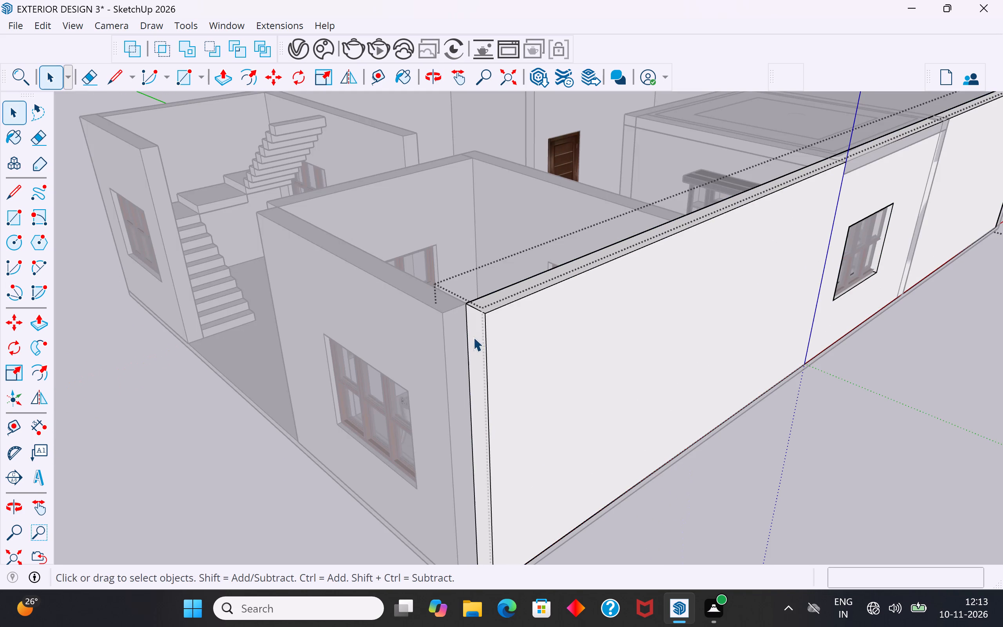
{"action": "left_click", "coordinate": [475, 335]}
{"action": "left_click", "coordinate": [44, 319]}
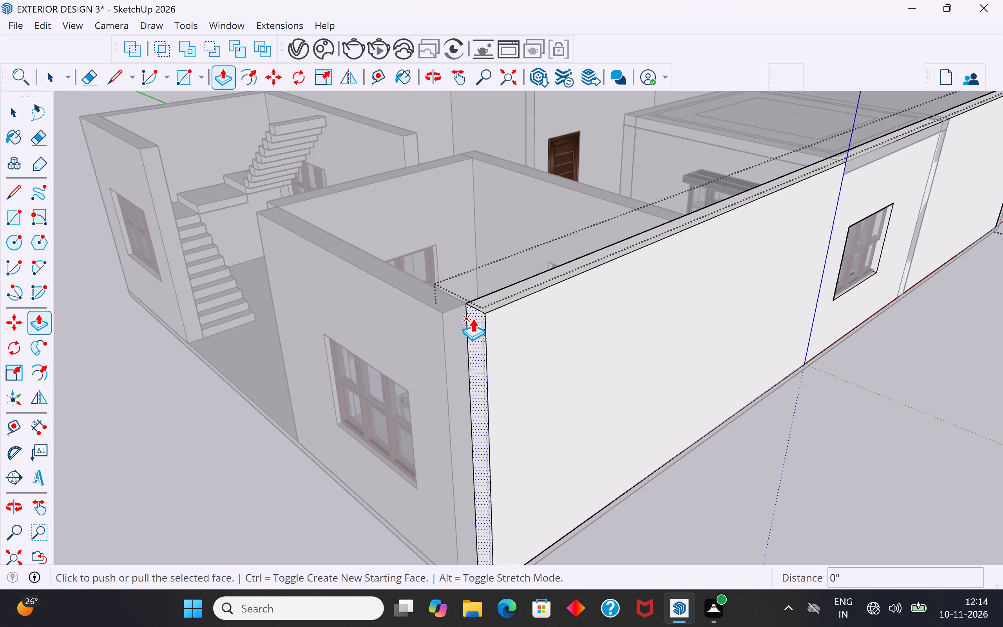
{"action": "left_click", "coordinate": [469, 314]}
{"action": "left_click", "coordinate": [444, 327]}
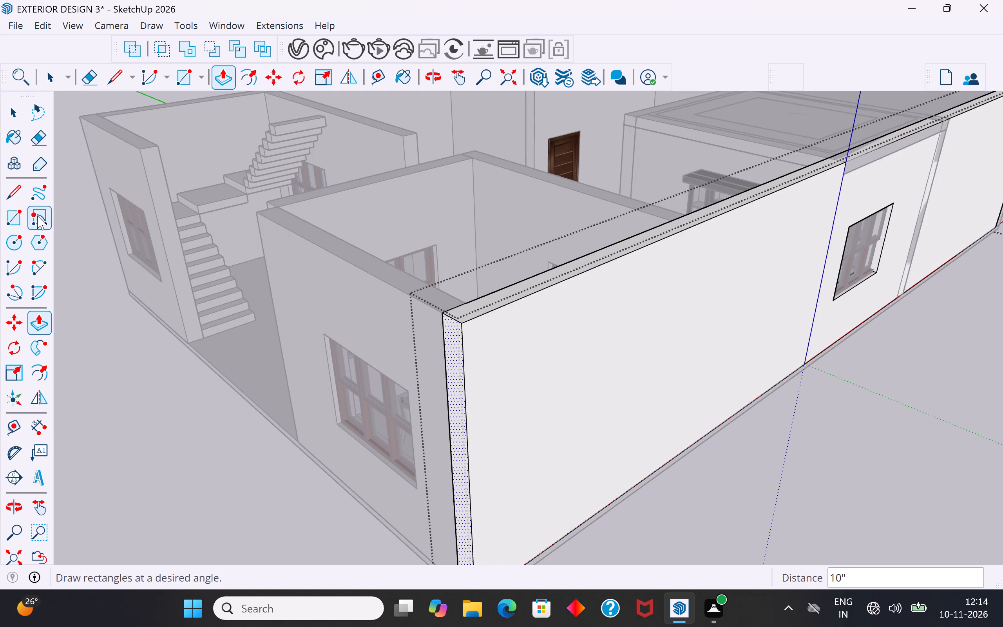
{"action": "left_click", "coordinate": [15, 112]}
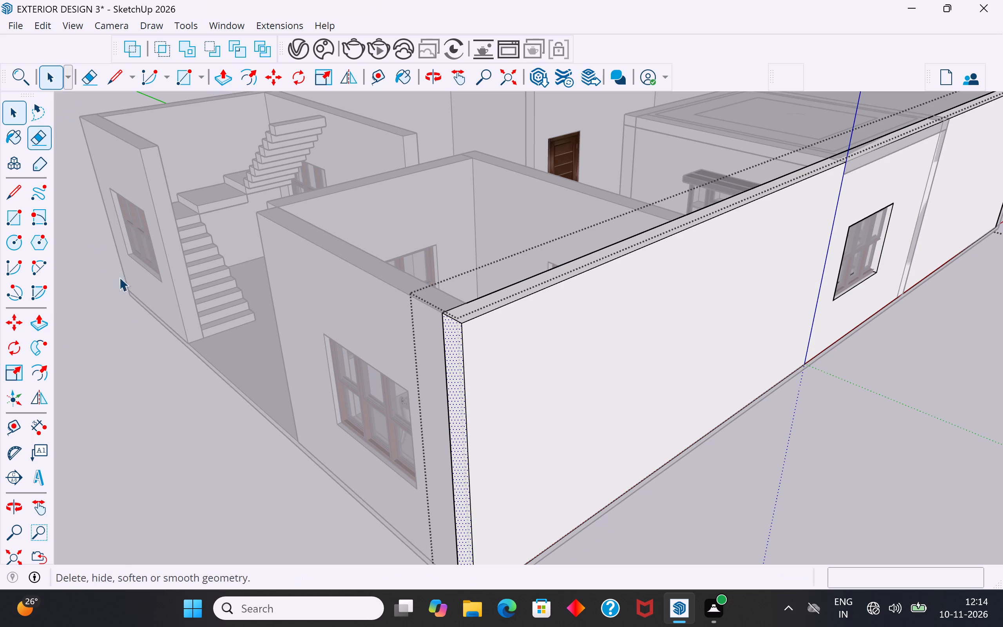
{"action": "left_click", "coordinate": [131, 312]}
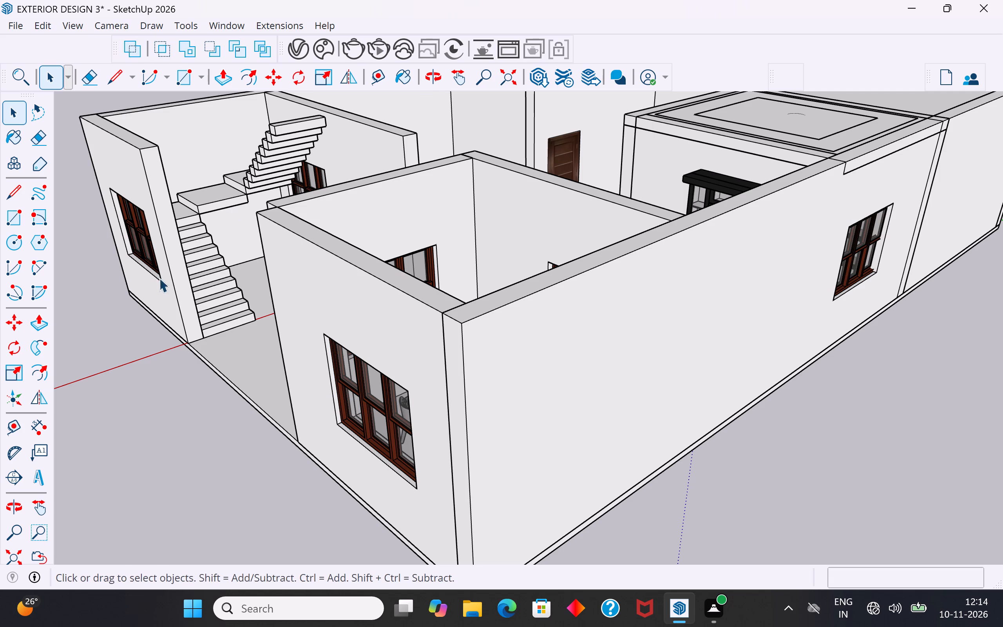
Inside the group of the dining room's windowed wall facing the staircase, extend its front end face about 9 15/16" with Push/Pull.
{"action": "scroll", "coordinate": [170, 280], "scroll_direction": "down", "scroll_amount": 4}
{"action": "scroll", "coordinate": [594, 226], "scroll_direction": "down", "scroll_amount": 3}
{"action": "left_click", "coordinate": [550, 409]}
{"action": "middle_click_drag", "start_coordinate": [441, 364], "coordinate": [648, 376]}
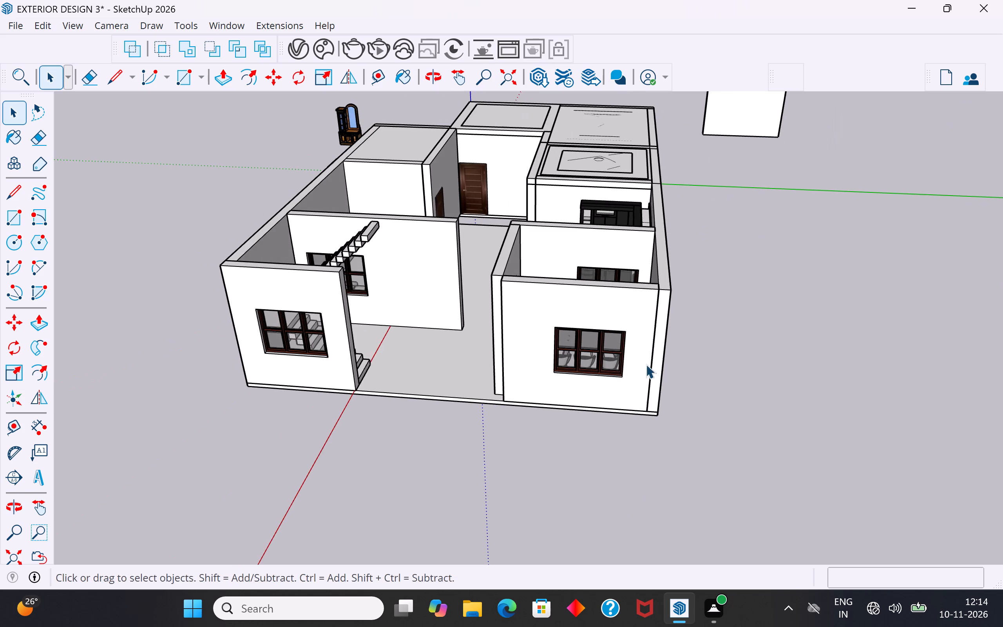
{"action": "scroll", "coordinate": [606, 312], "scroll_direction": "up", "scroll_amount": 3}
{"action": "middle_click_drag", "start_coordinate": [530, 435], "coordinate": [693, 464]}
{"action": "scroll", "coordinate": [692, 365], "scroll_direction": "up", "scroll_amount": 5}
{"action": "scroll", "coordinate": [628, 398], "scroll_direction": "up", "scroll_amount": 3}
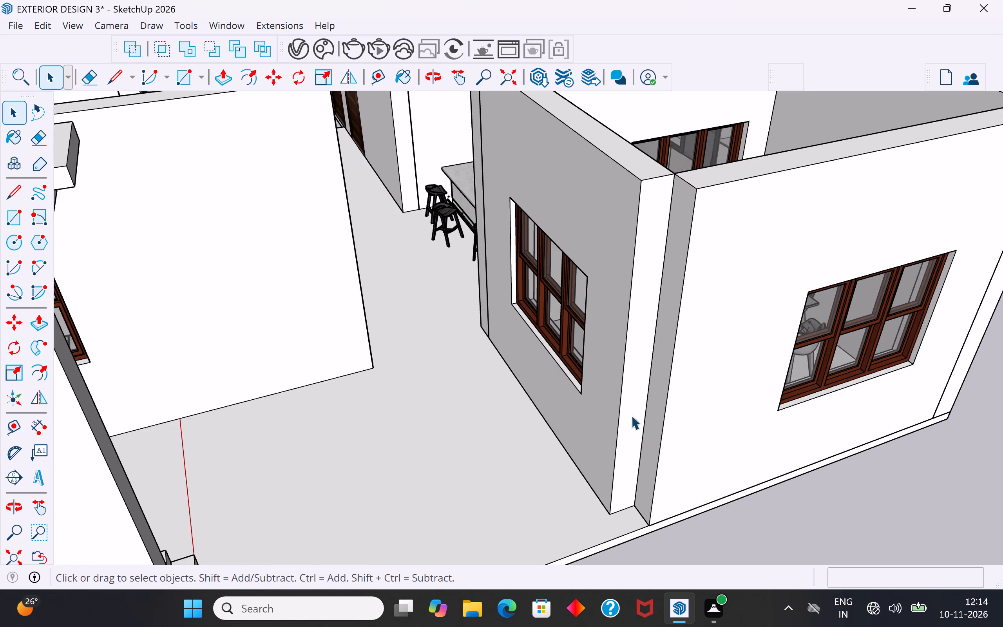
{"action": "double_click", "coordinate": [631, 415]}
{"action": "double_click", "coordinate": [639, 427]}
{"action": "left_click", "coordinate": [638, 425]}
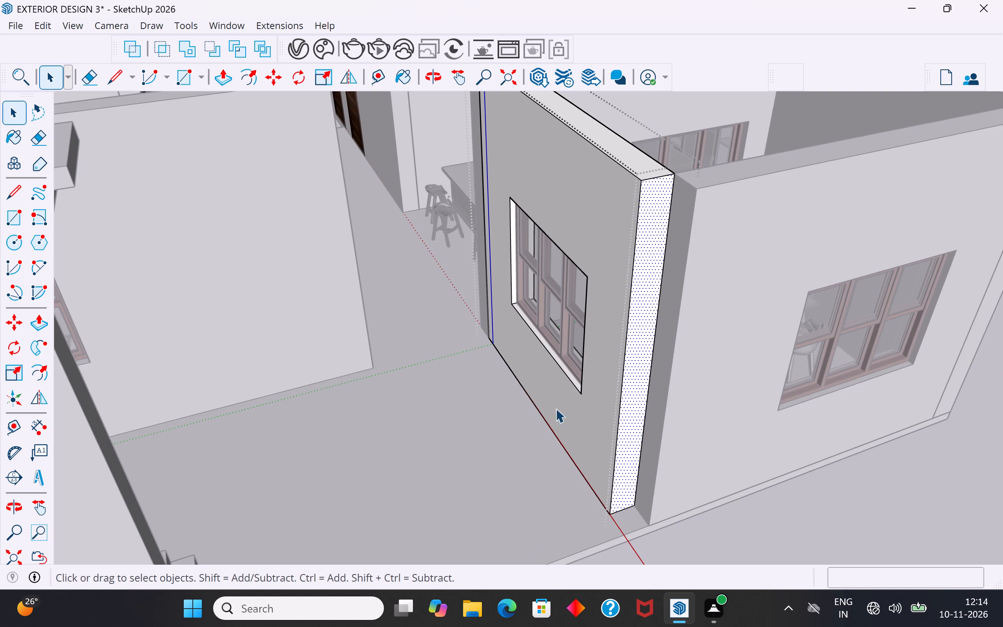
{"action": "left_click", "coordinate": [46, 321]}
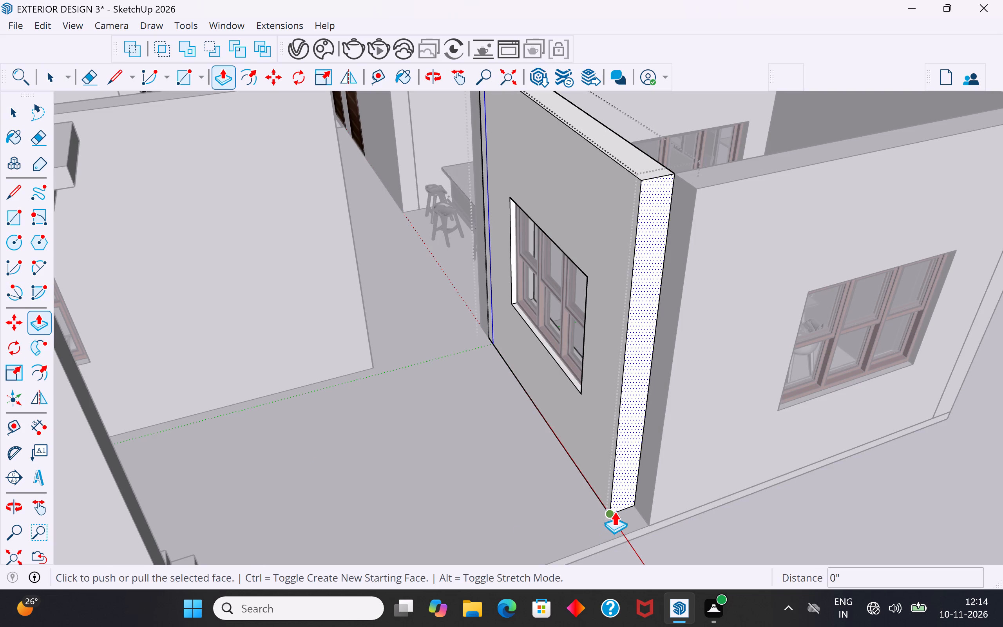
{"action": "left_click", "coordinate": [614, 511]}
{"action": "left_click", "coordinate": [617, 536]}
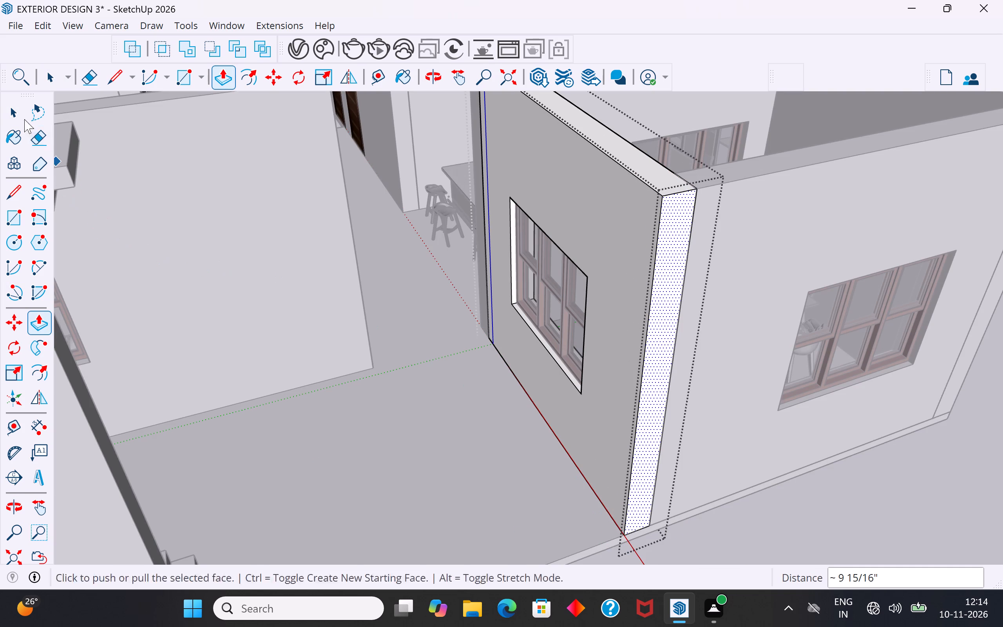
{"action": "left_click", "coordinate": [19, 113]}
{"action": "scroll", "coordinate": [418, 286], "scroll_direction": "down", "scroll_amount": 8}
{"action": "left_click", "coordinate": [476, 421]}
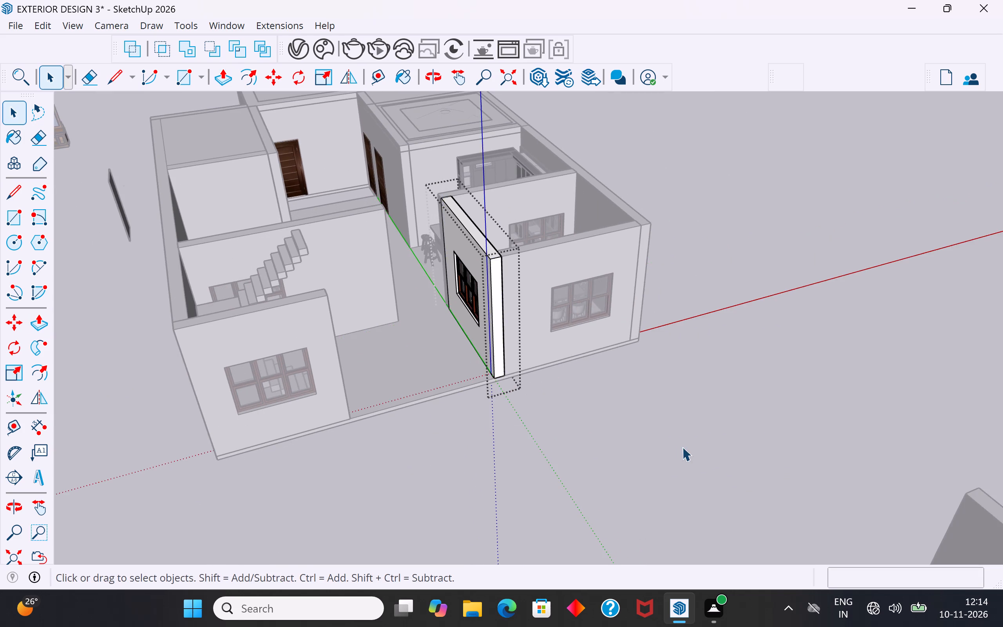
{"action": "middle_click_drag", "start_coordinate": [678, 456], "coordinate": [566, 487]}
{"action": "left_click", "coordinate": [576, 462]}
Examine the front wall corners, the floor slab's edge and the open entrance area beside the staircase.
{"action": "scroll", "coordinate": [626, 314], "scroll_direction": "up", "scroll_amount": 4}
{"action": "middle_click_drag", "start_coordinate": [624, 305], "coordinate": [632, 215]}
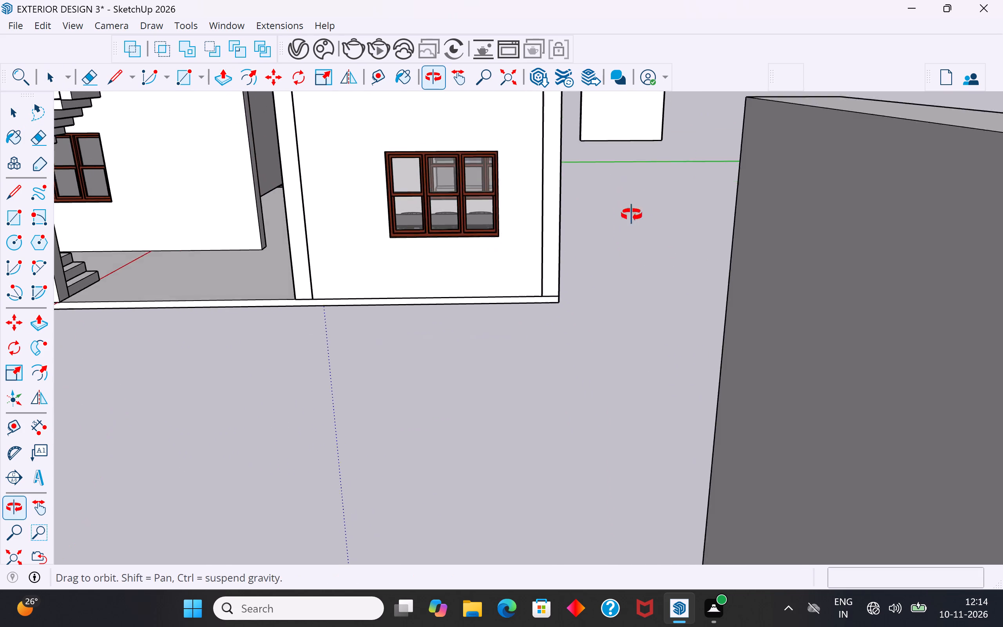
{"action": "middle_click_drag", "start_coordinate": [632, 215], "coordinate": [643, 239]}
{"action": "scroll", "coordinate": [643, 251], "scroll_direction": "up", "scroll_amount": 1}
{"action": "scroll", "coordinate": [636, 311], "scroll_direction": "down", "scroll_amount": 5}
{"action": "middle_click_drag", "start_coordinate": [279, 271], "coordinate": [167, 346]}
{"action": "scroll", "coordinate": [293, 230], "scroll_direction": "up", "scroll_amount": 3}
{"action": "scroll", "coordinate": [477, 425], "scroll_direction": "down", "scroll_amount": 4}
{"action": "middle_click_drag", "start_coordinate": [264, 306], "coordinate": [141, 306]}
{"action": "scroll", "coordinate": [263, 259], "scroll_direction": "up", "scroll_amount": 4}
{"action": "scroll", "coordinate": [303, 236], "scroll_direction": "up", "scroll_amount": 4}
{"action": "middle_click_drag", "start_coordinate": [334, 233], "coordinate": [353, 201]}
{"action": "scroll", "coordinate": [311, 265], "scroll_direction": "up", "scroll_amount": 1}
{"action": "middle_click_drag", "start_coordinate": [364, 307], "coordinate": [440, 232]}
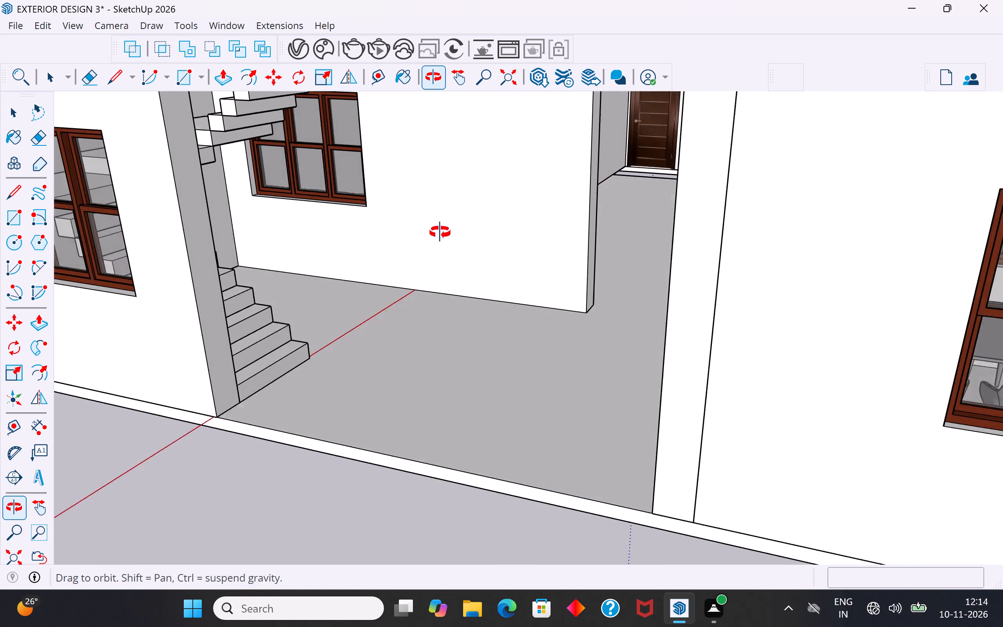
{"action": "middle_click_drag", "start_coordinate": [440, 232], "coordinate": [457, 300]}
{"action": "scroll", "coordinate": [454, 275], "scroll_direction": "up", "scroll_amount": 1}
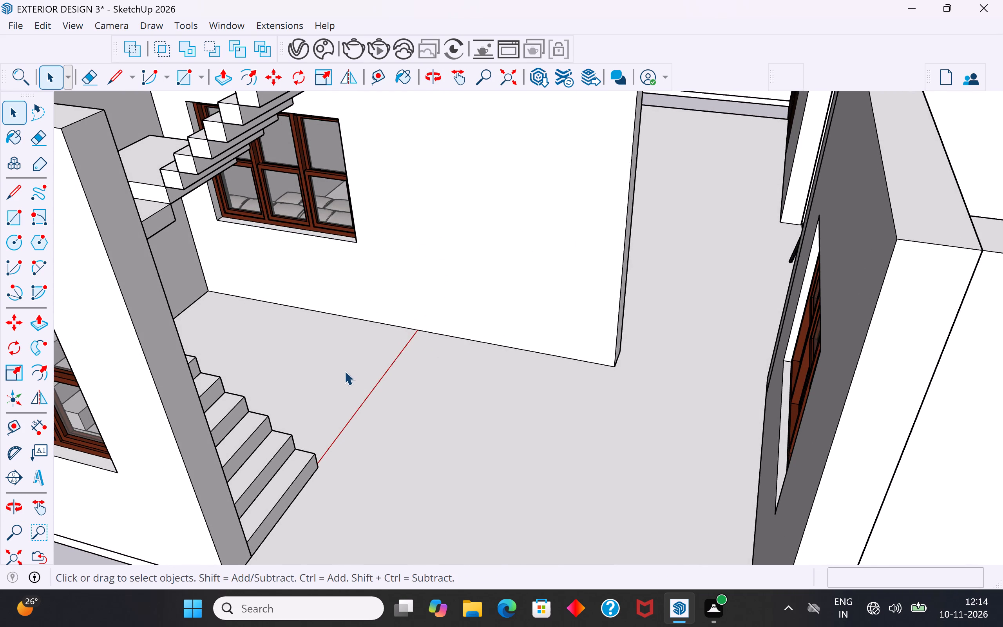
{"action": "scroll", "coordinate": [344, 371], "scroll_direction": "down", "scroll_amount": 4}
{"action": "middle_click_drag", "start_coordinate": [360, 362], "coordinate": [286, 421]}
{"action": "scroll", "coordinate": [411, 352], "scroll_direction": "down", "scroll_amount": 5}
{"action": "middle_click_drag", "start_coordinate": [429, 354], "coordinate": [452, 353]}
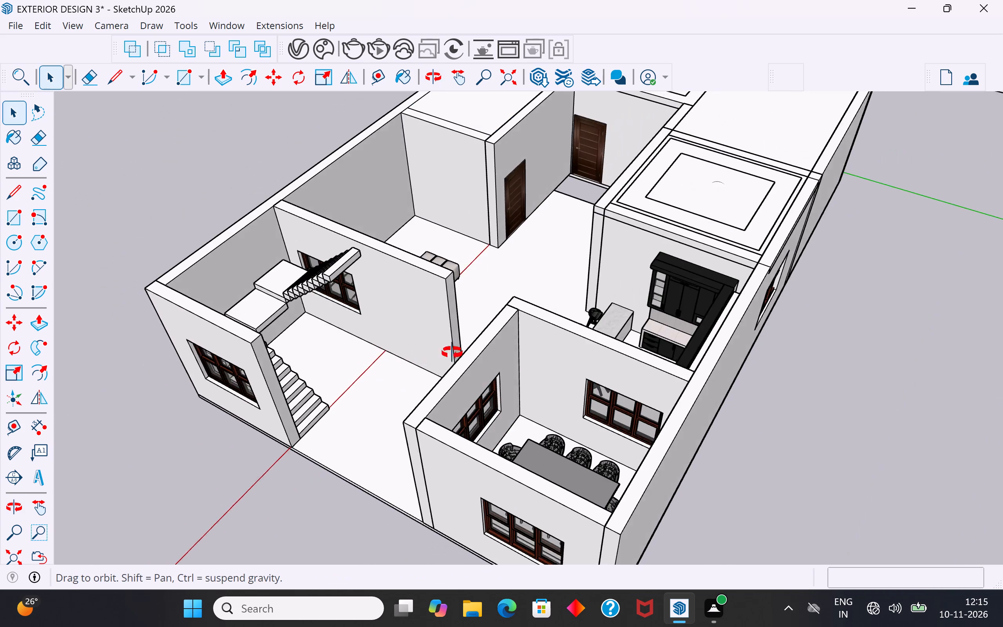
{"action": "middle_click_drag", "start_coordinate": [452, 353], "coordinate": [489, 334]}
Examine the dining room's walls, windows and furniture, and their relation to the kitchen and living area.
{"action": "scroll", "coordinate": [565, 365], "scroll_direction": "up", "scroll_amount": 3}
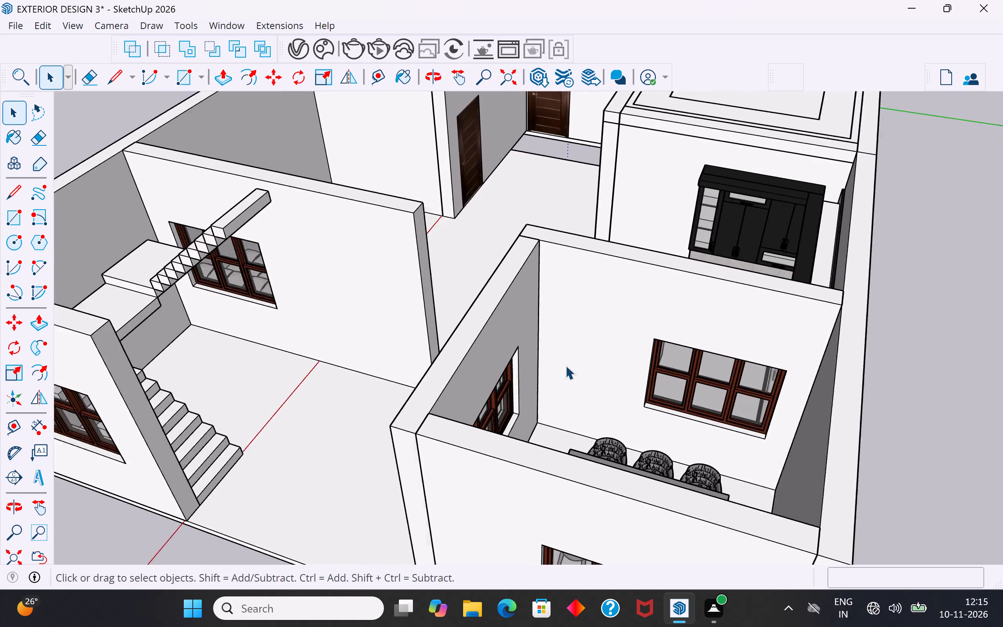
{"action": "scroll", "coordinate": [565, 365], "scroll_direction": "up", "scroll_amount": 5}
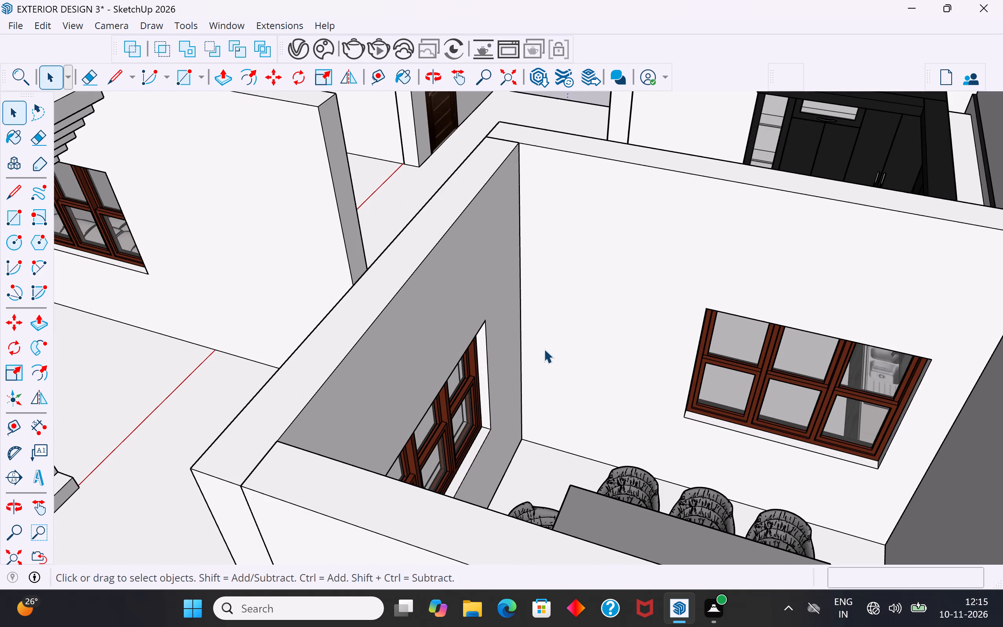
{"action": "scroll", "coordinate": [544, 349], "scroll_direction": "down", "scroll_amount": 4}
{"action": "middle_click_drag", "start_coordinate": [549, 407], "coordinate": [530, 457]}
{"action": "scroll", "coordinate": [605, 403], "scroll_direction": "up", "scroll_amount": 1}
{"action": "scroll", "coordinate": [618, 300], "scroll_direction": "down", "scroll_amount": 5}
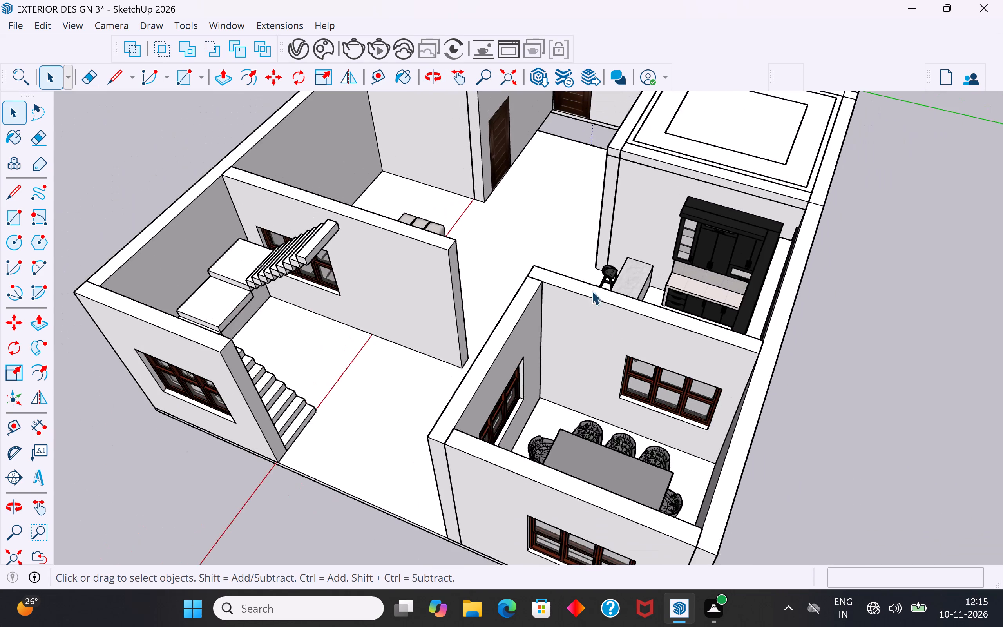
{"action": "middle_click_drag", "start_coordinate": [564, 400], "coordinate": [734, 446]}
{"action": "middle_click_drag", "start_coordinate": [733, 429], "coordinate": [222, 435]}
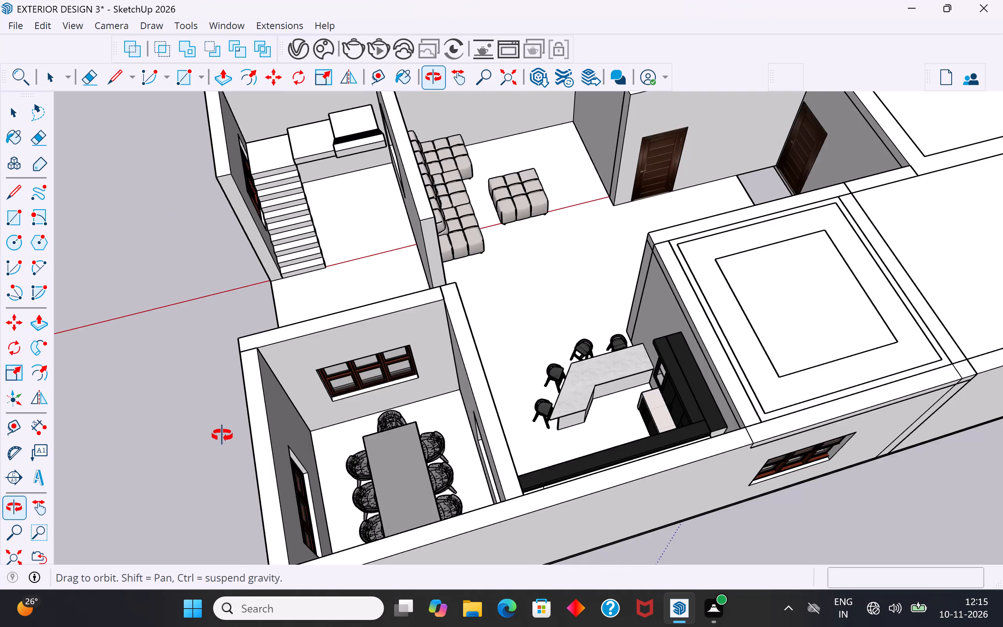
{"action": "middle_click_drag", "start_coordinate": [222, 435], "coordinate": [333, 500]}
{"action": "scroll", "coordinate": [366, 464], "scroll_direction": "up", "scroll_amount": 1}
{"action": "scroll", "coordinate": [517, 233], "scroll_direction": "down", "scroll_amount": 9}
{"action": "middle_click_drag", "start_coordinate": [513, 337], "coordinate": [470, 424]}
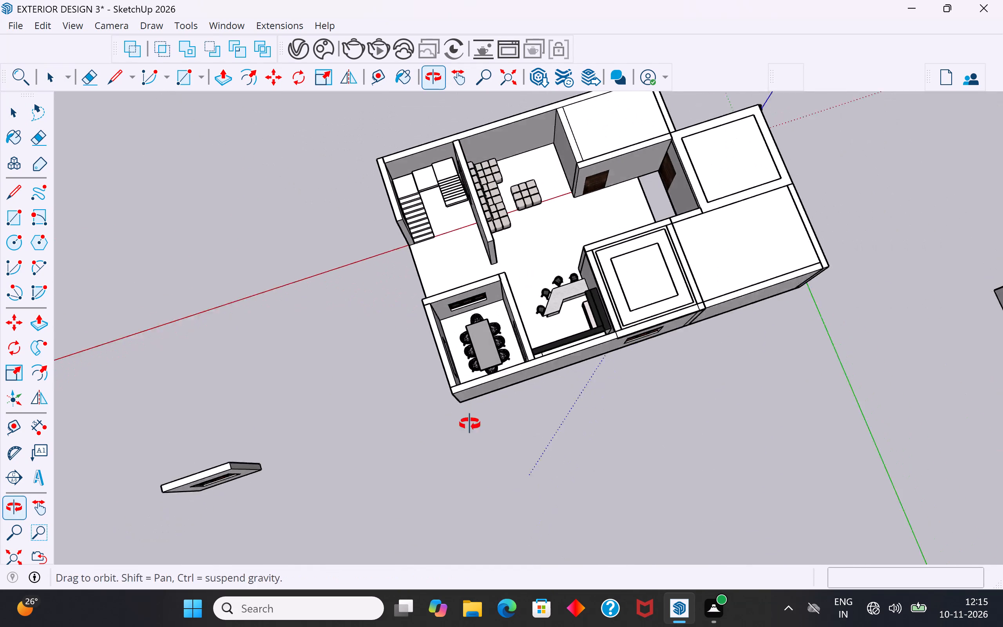
{"action": "middle_click_drag", "start_coordinate": [470, 424], "coordinate": [467, 430]}
{"action": "scroll", "coordinate": [471, 357], "scroll_direction": "up", "scroll_amount": 14}
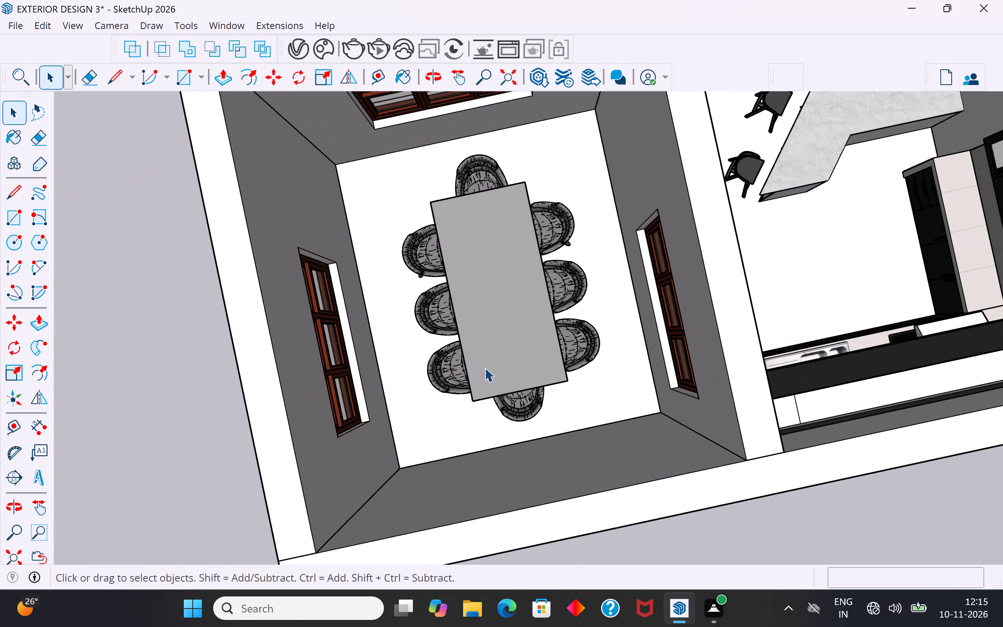
{"action": "scroll", "coordinate": [510, 425], "scroll_direction": "down", "scroll_amount": 4}
{"action": "middle_click_drag", "start_coordinate": [514, 402], "coordinate": [565, 332]}
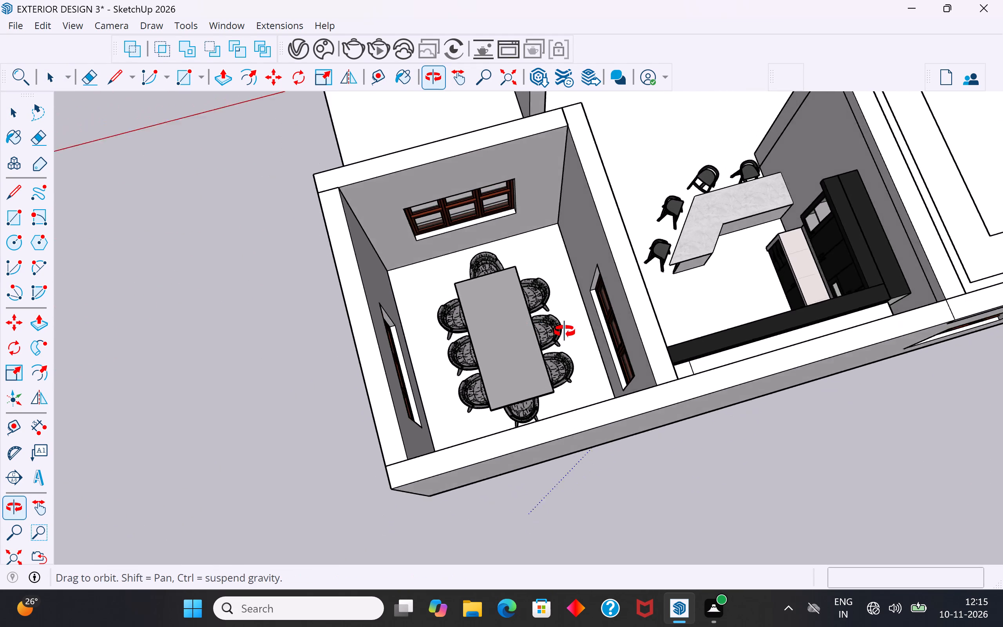
{"action": "middle_click_drag", "start_coordinate": [565, 332], "coordinate": [614, 303]}
{"action": "scroll", "coordinate": [514, 324], "scroll_direction": "up", "scroll_amount": 3}
{"action": "middle_click_drag", "start_coordinate": [468, 290], "coordinate": [440, 272]}
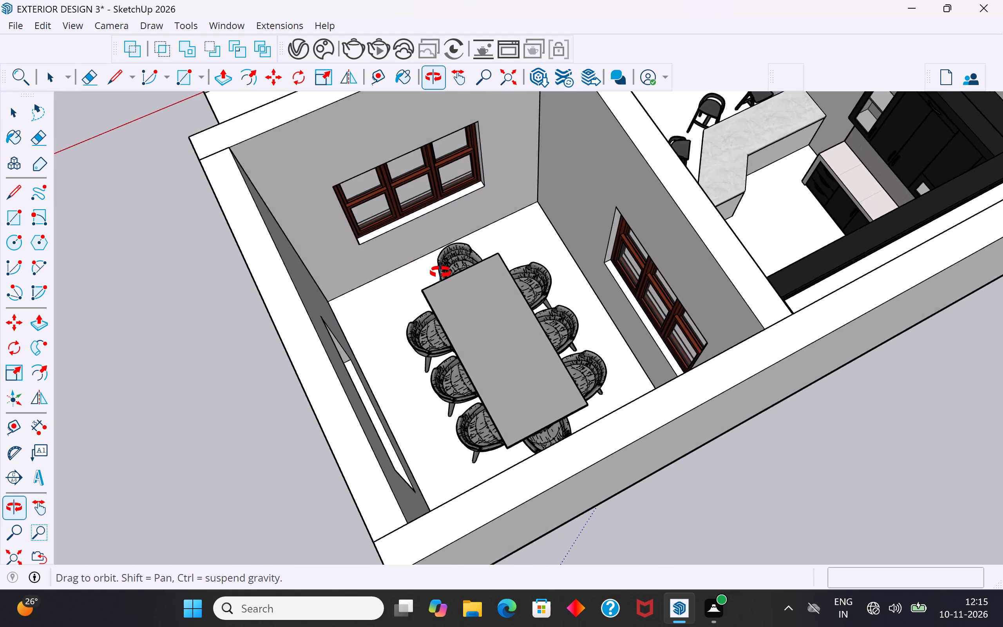
{"action": "middle_click_drag", "start_coordinate": [440, 272], "coordinate": [380, 238]}
{"action": "scroll", "coordinate": [409, 296], "scroll_direction": "up", "scroll_amount": 4}
{"action": "middle_click_drag", "start_coordinate": [578, 334], "coordinate": [595, 336]}
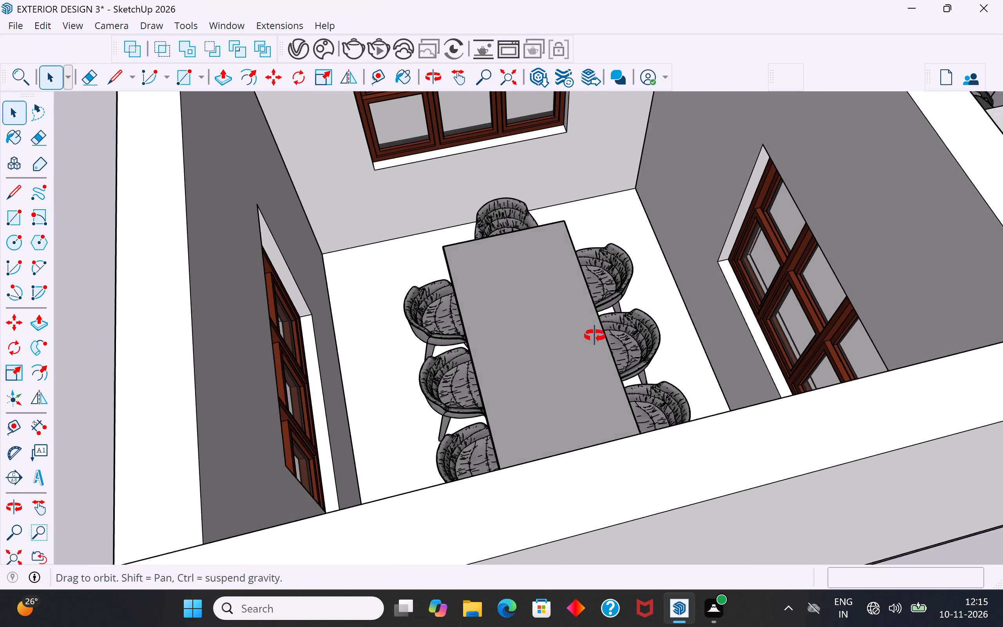
{"action": "middle_click_drag", "start_coordinate": [595, 336], "coordinate": [643, 331]}
{"action": "scroll", "coordinate": [563, 447], "scroll_direction": "down", "scroll_amount": 7}
Inside the group of the dining room's windowed wall facing the kitchen, place a horizontal guide 6'6" above the wall's bottom edge.
{"action": "left_click", "coordinate": [620, 258]}
{"action": "scroll", "coordinate": [620, 258], "scroll_direction": "up", "scroll_amount": 2}
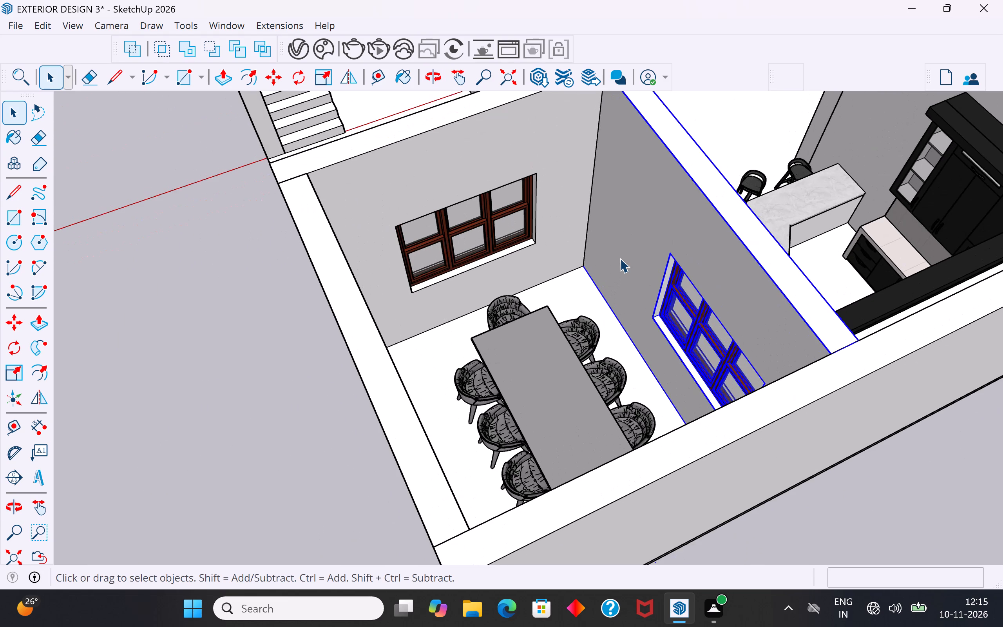
{"action": "scroll", "coordinate": [620, 258], "scroll_direction": "down", "scroll_amount": 4}
{"action": "middle_click_drag", "start_coordinate": [611, 266], "coordinate": [737, 274]}
{"action": "triple_click", "coordinate": [583, 182]}
{"action": "triple_click", "coordinate": [587, 188]}
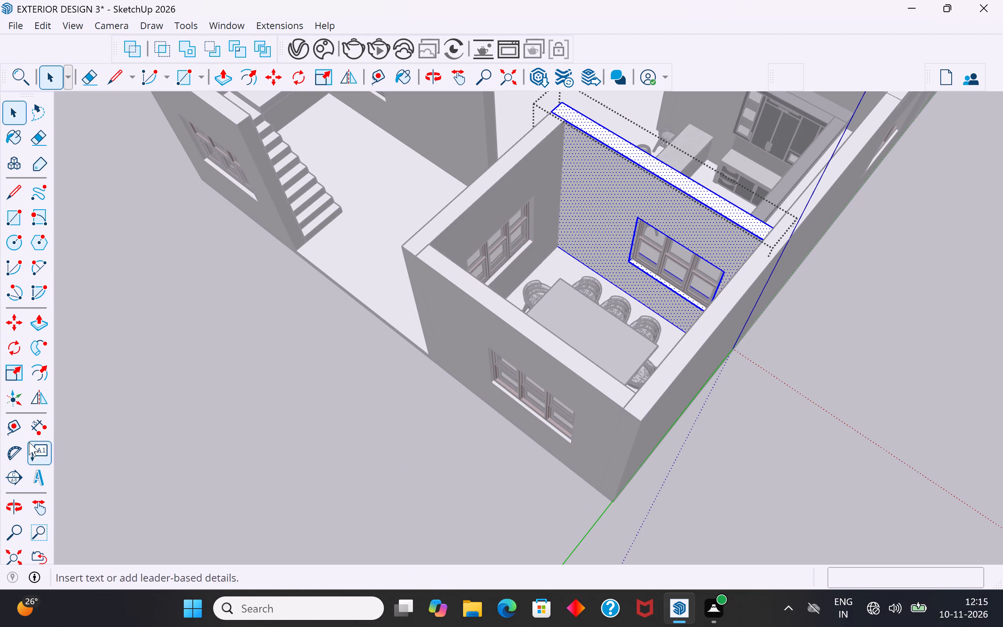
{"action": "left_click", "coordinate": [20, 433]}
{"action": "left_click", "coordinate": [578, 260]}
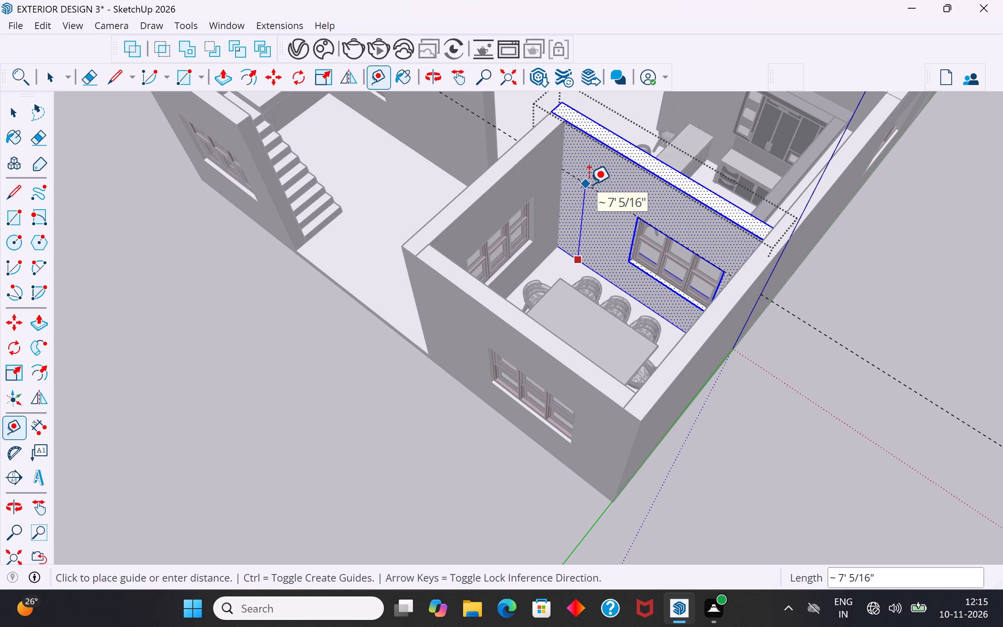
{"action": "type", "text": "6'6\""}
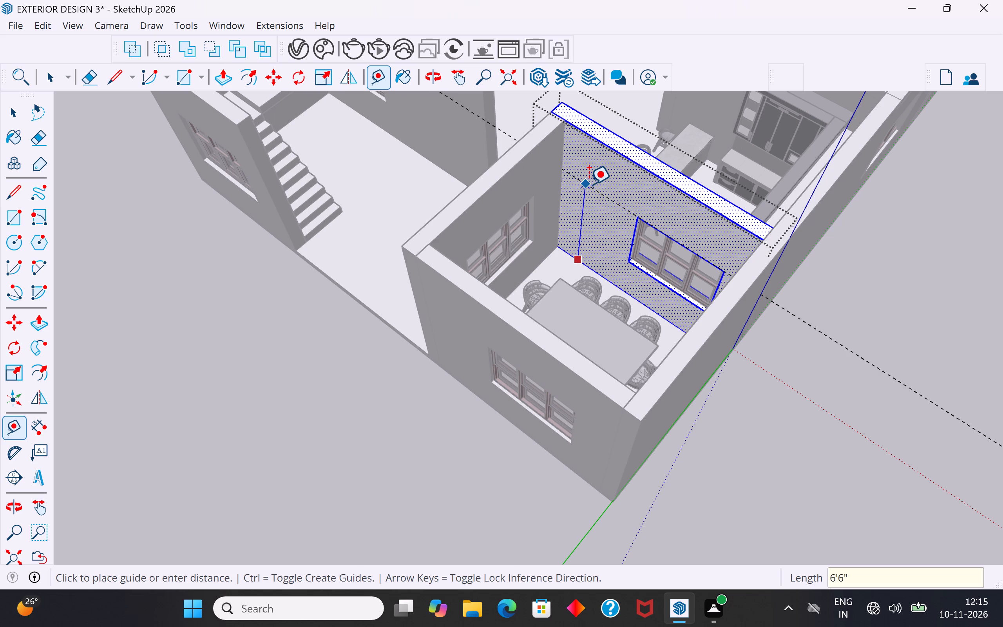
{"action": "key", "text": "Return"}
{"action": "left_click", "coordinate": [554, 209]}
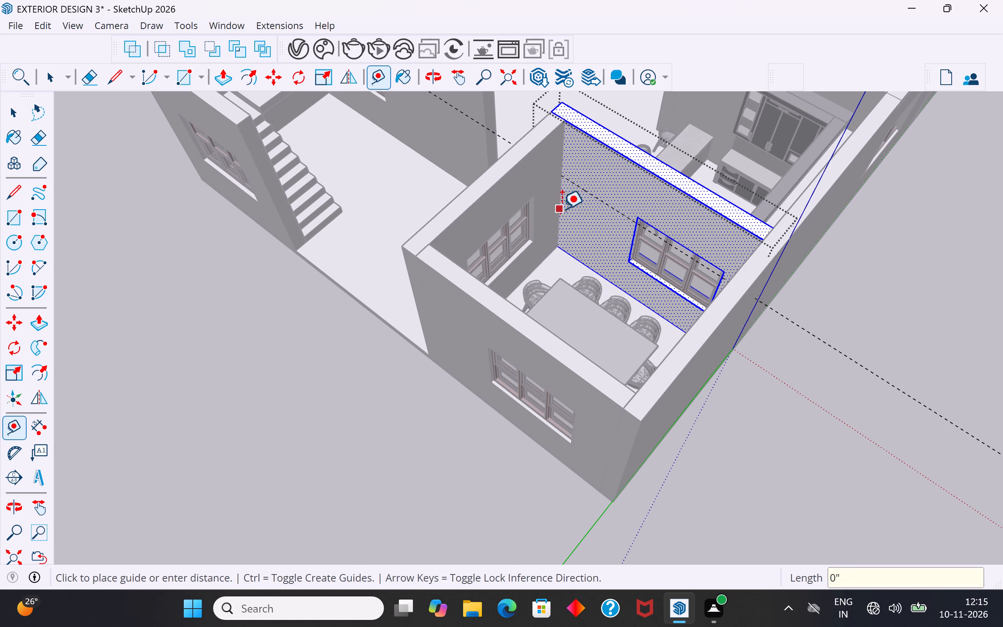
{"action": "key", "text": "Escape"}
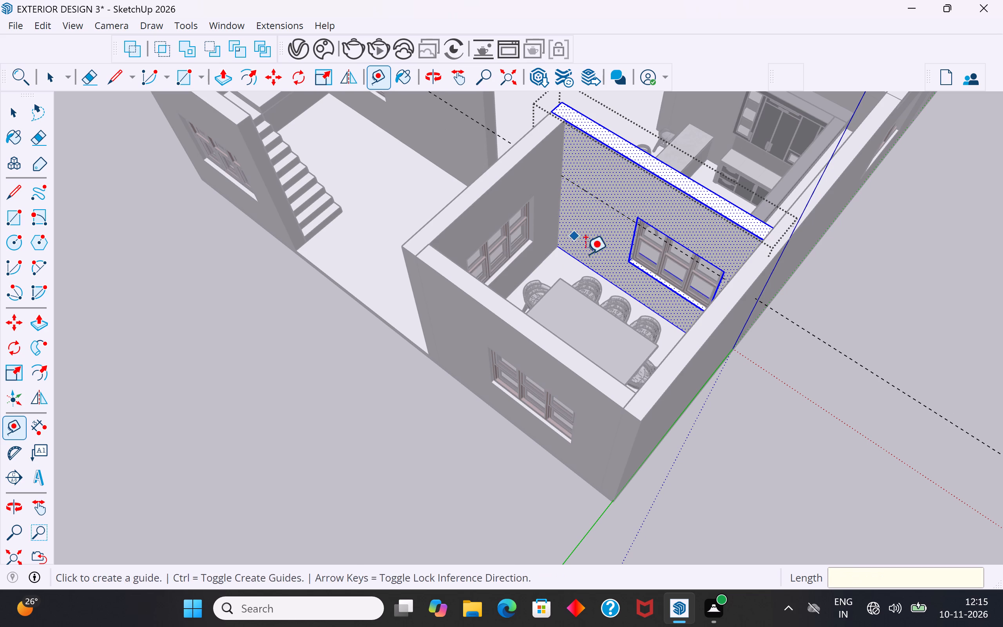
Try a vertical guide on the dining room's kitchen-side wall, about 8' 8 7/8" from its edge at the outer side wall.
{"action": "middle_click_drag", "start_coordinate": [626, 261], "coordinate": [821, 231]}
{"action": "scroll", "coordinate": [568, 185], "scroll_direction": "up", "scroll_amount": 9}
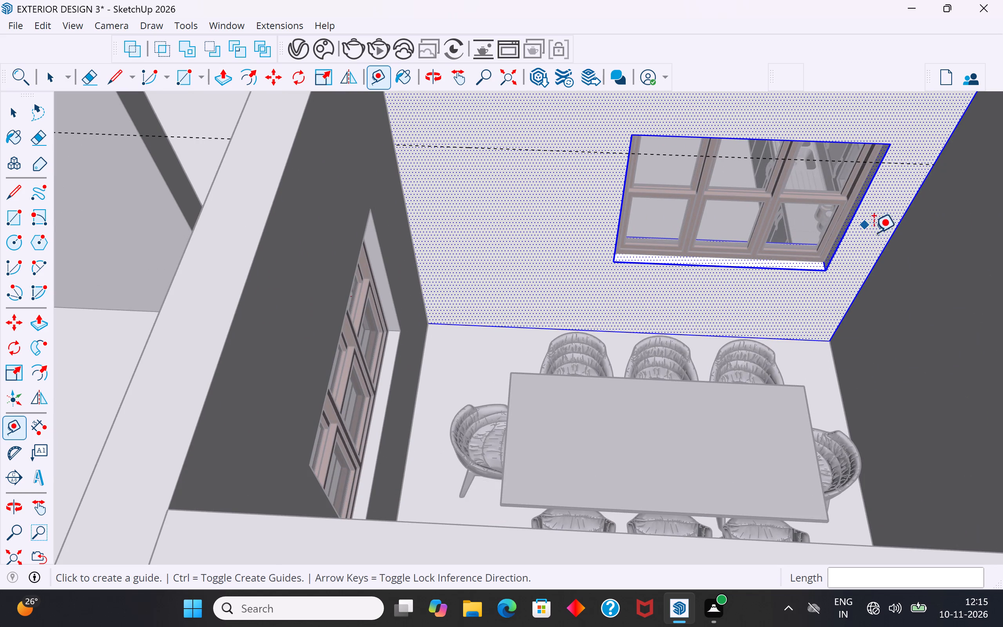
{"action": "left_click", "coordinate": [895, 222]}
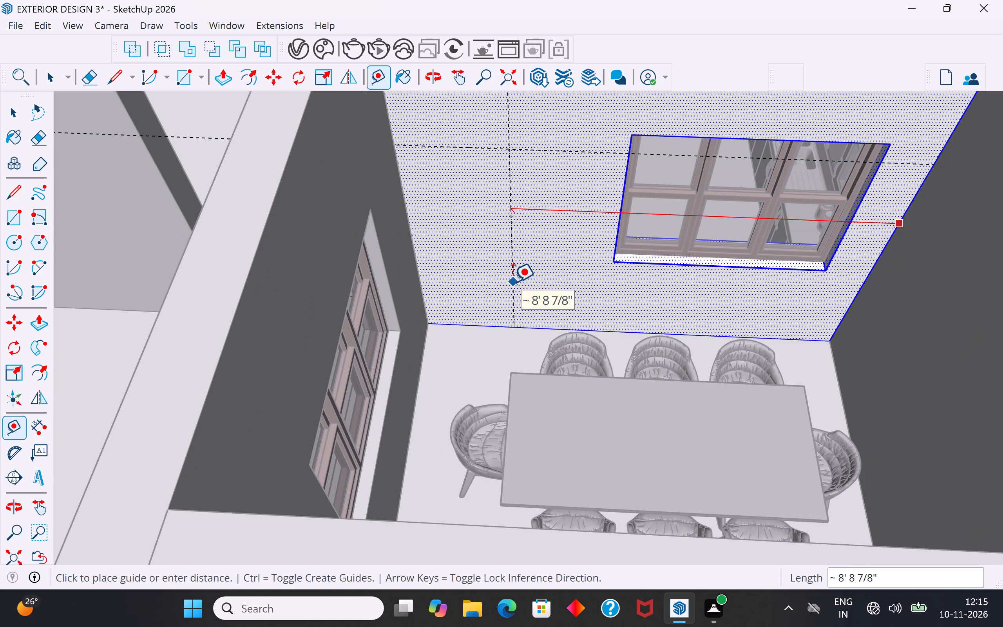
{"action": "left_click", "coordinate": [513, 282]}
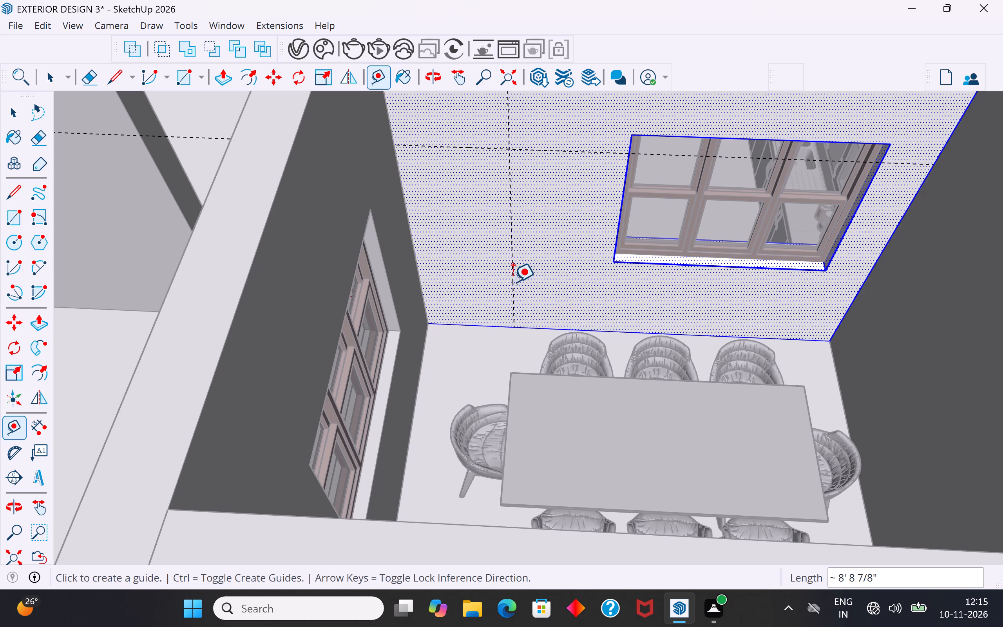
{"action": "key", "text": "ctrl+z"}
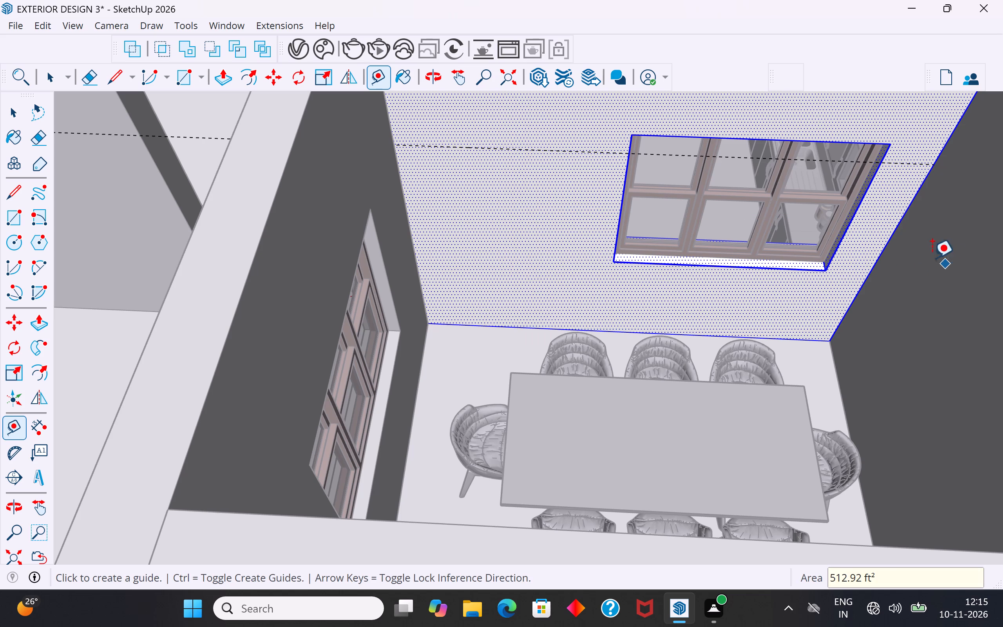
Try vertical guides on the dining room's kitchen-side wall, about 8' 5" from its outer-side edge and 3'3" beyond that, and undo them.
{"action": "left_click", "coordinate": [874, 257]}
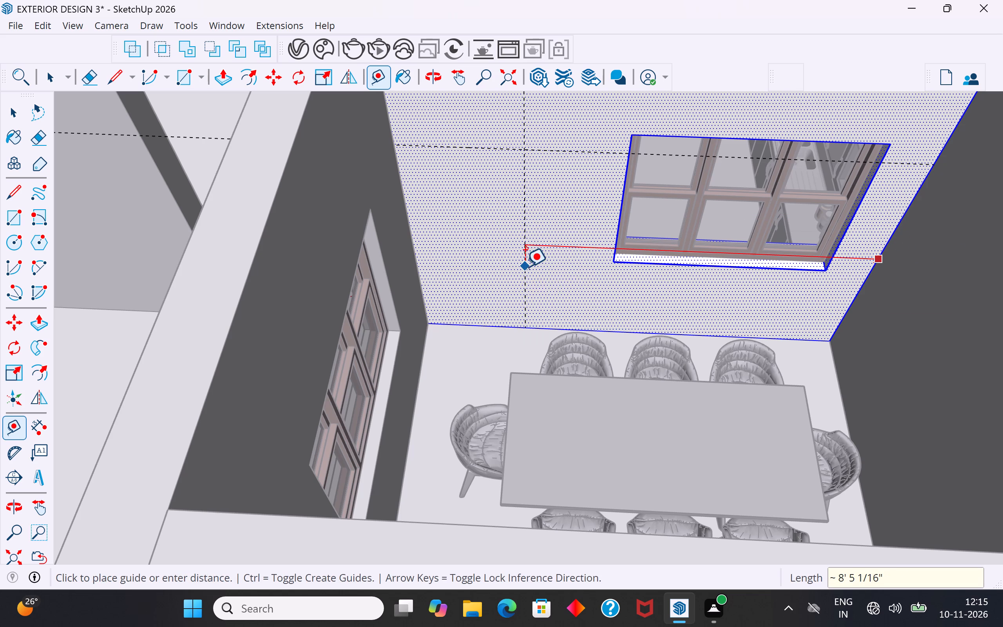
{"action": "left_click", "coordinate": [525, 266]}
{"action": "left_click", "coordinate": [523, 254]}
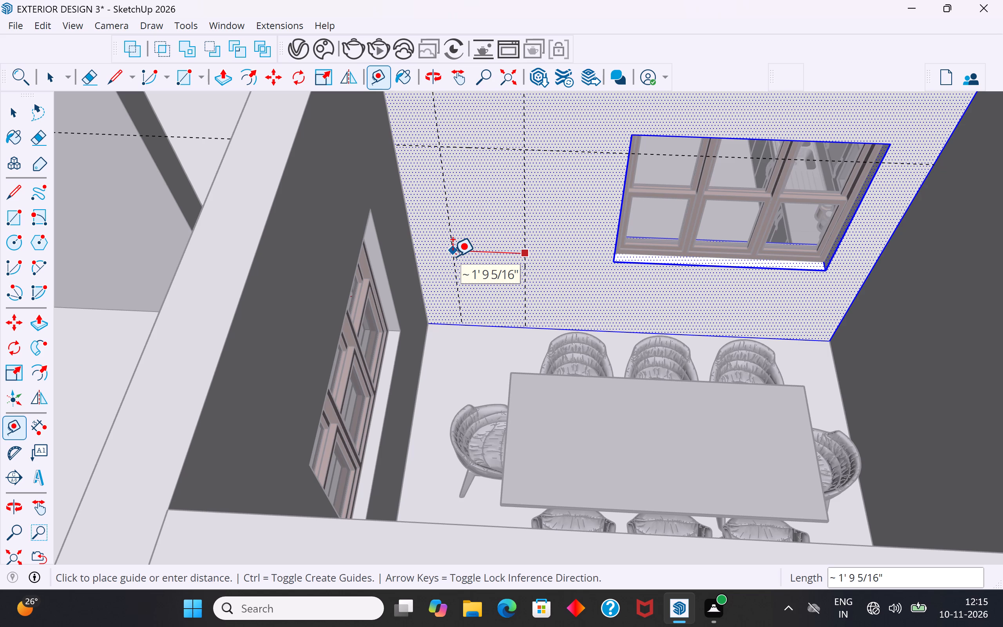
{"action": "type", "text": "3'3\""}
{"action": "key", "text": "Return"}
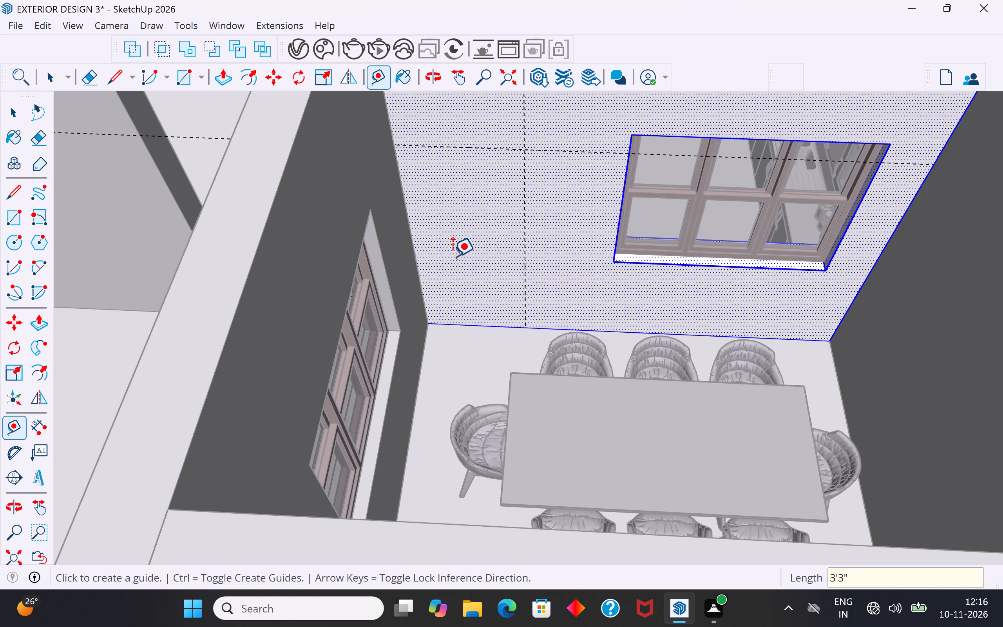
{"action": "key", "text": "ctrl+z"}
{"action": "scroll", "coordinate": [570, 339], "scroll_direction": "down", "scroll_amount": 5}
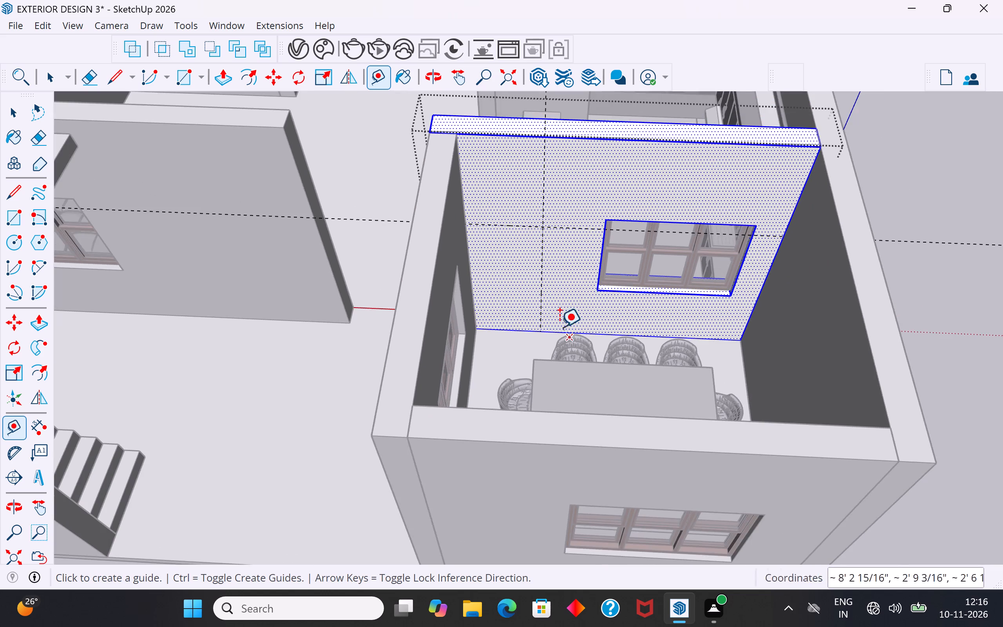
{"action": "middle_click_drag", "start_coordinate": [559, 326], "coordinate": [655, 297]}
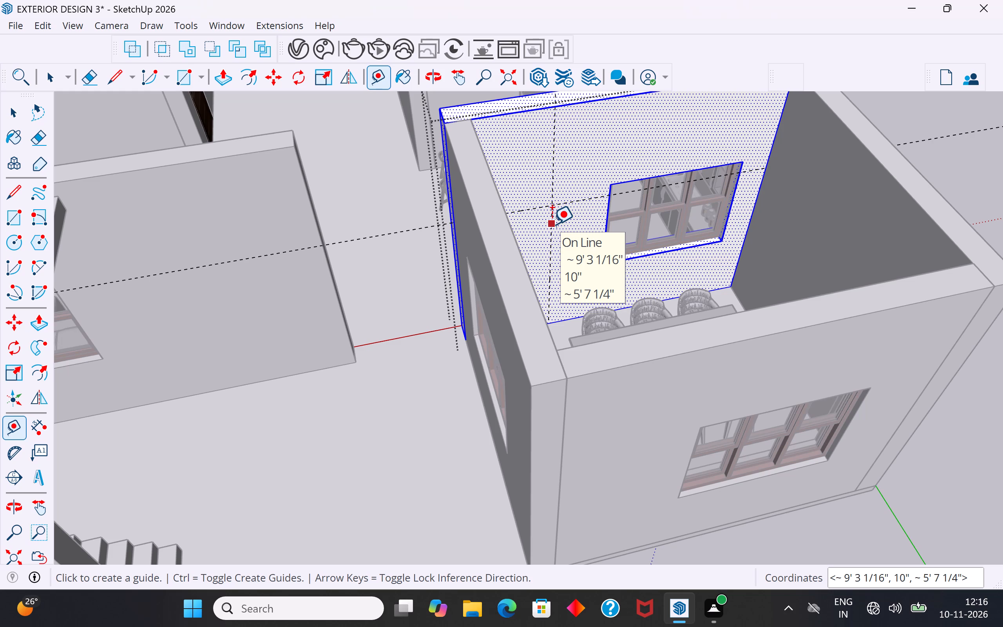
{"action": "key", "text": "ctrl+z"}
On the kitchen-side wall, place a vertical guide 5" from the corner farther from the window and another 3' from that guide.
{"action": "middle_click_drag", "start_coordinate": [527, 257], "coordinate": [377, 257]}
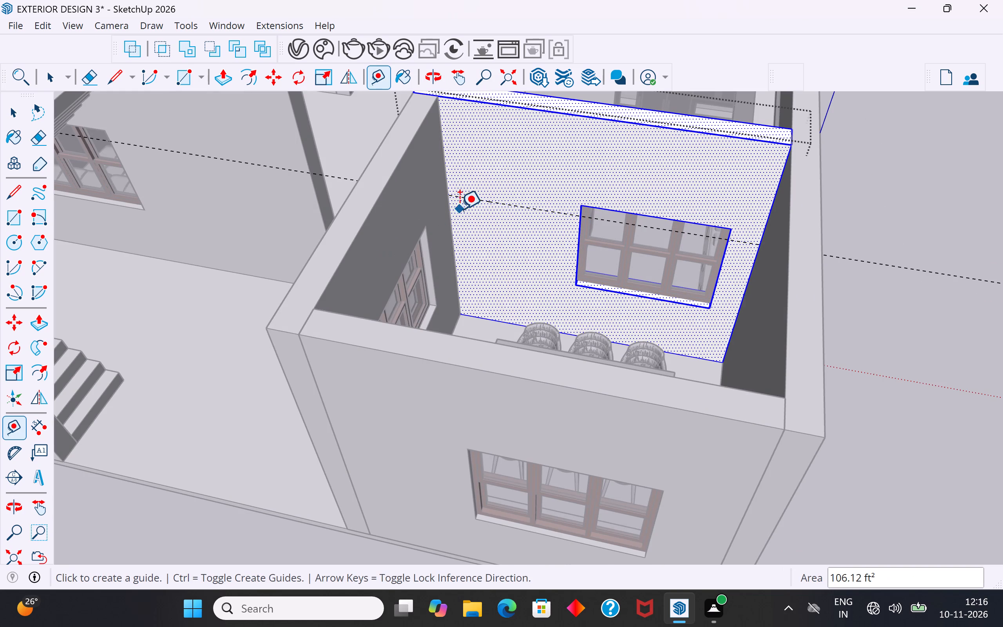
{"action": "left_click", "coordinate": [450, 210]}
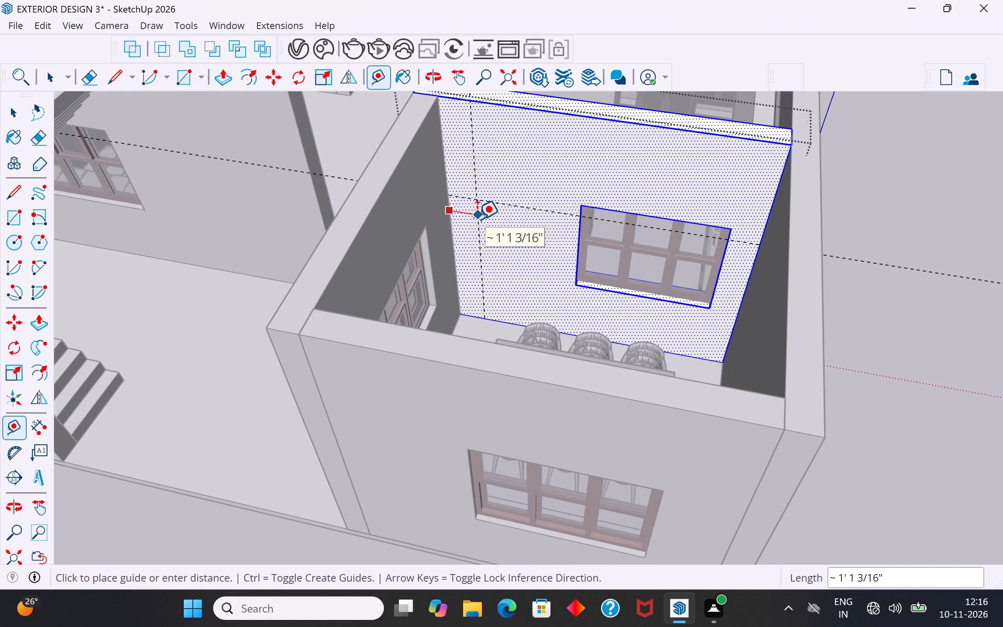
{"action": "key", "text": "1"}
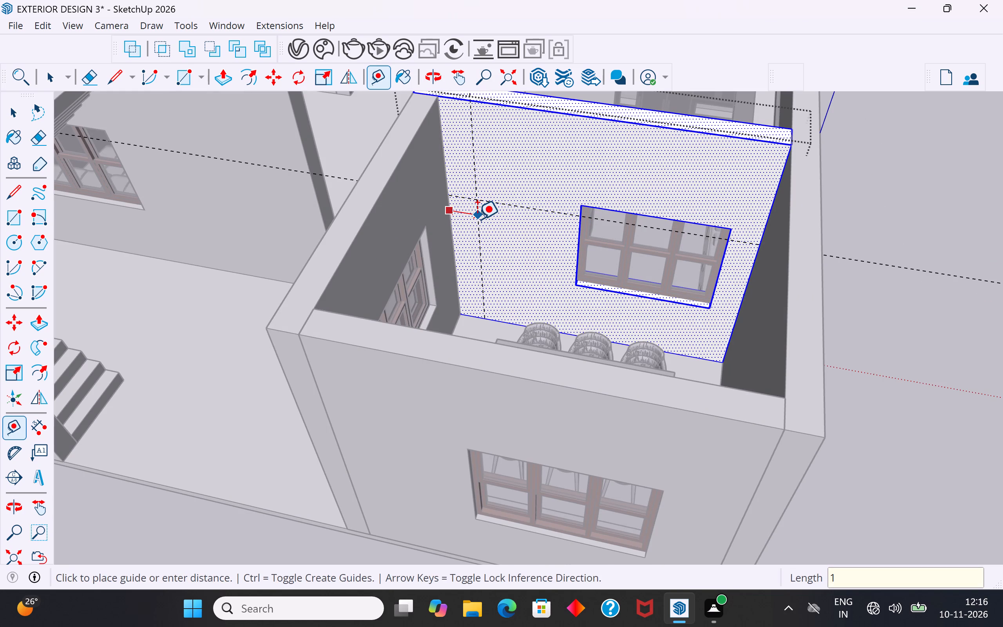
{"action": "key", "text": "BackSpace"}
{"action": "type", "text": "5\""}
{"action": "key", "text": "Return"}
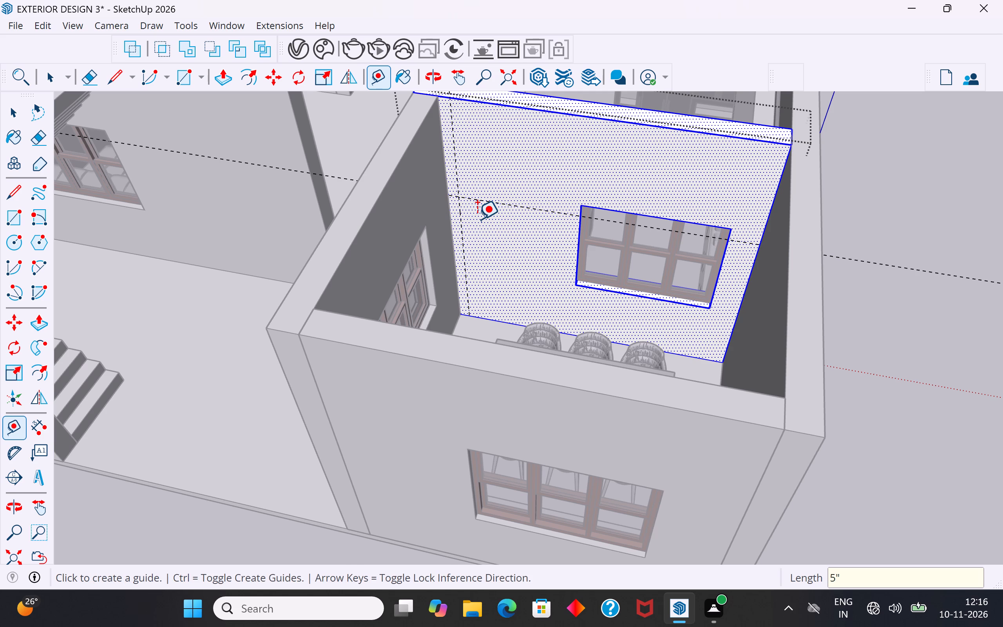
{"action": "left_click", "coordinate": [463, 238]}
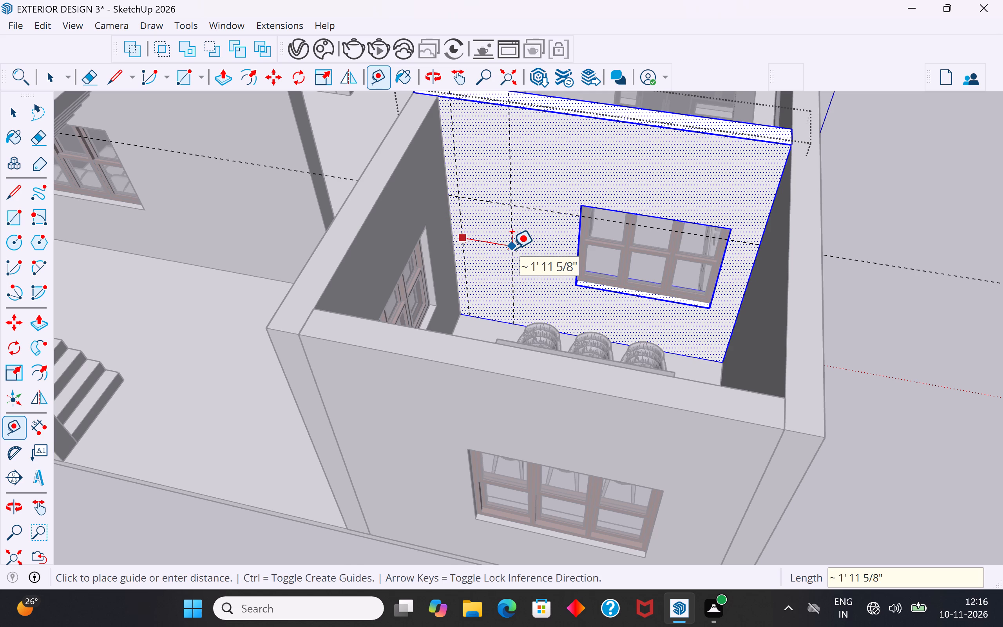
{"action": "type", "text": "3'"}
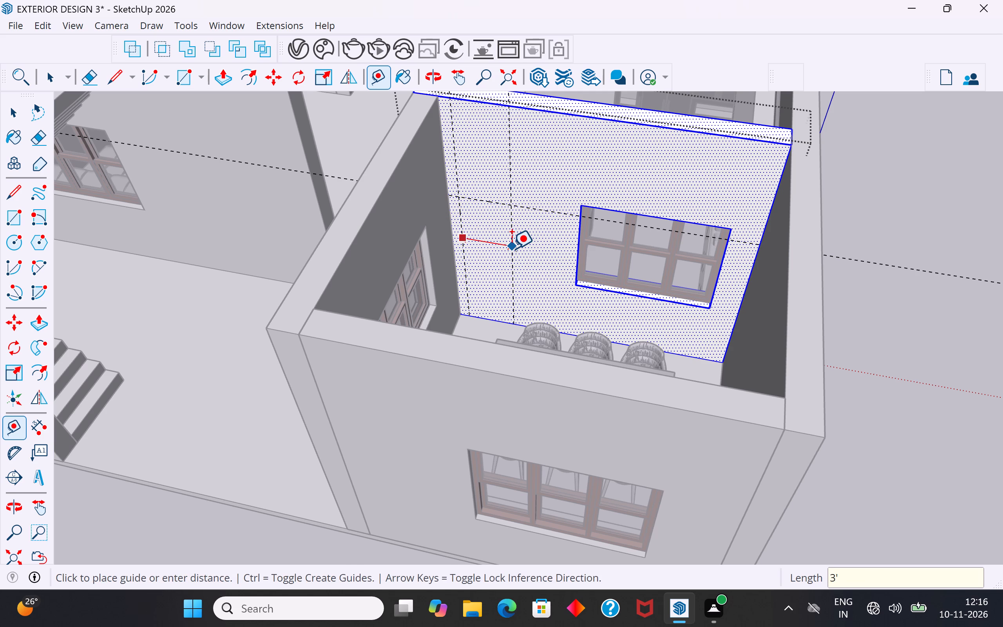
{"action": "key", "text": "Return"}
Draw a 3'-wide doorway rectangle between the two vertical guides, from the wall's bottom edge up to the horizontal guide.
{"action": "middle_click_drag", "start_coordinate": [529, 267], "coordinate": [530, 232]}
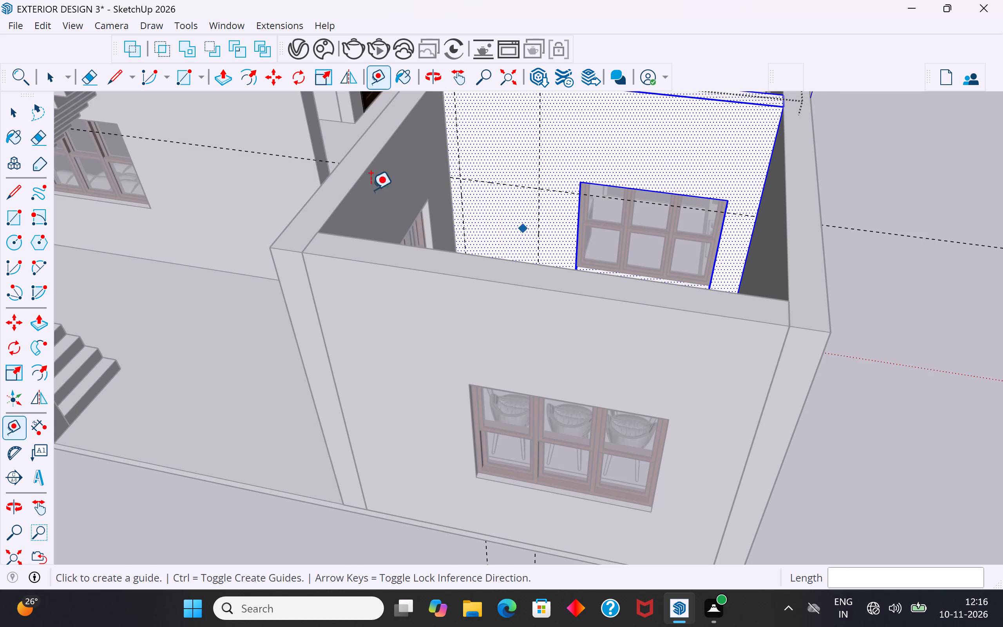
{"action": "left_click", "coordinate": [13, 114]}
{"action": "scroll", "coordinate": [530, 314], "scroll_direction": "down", "scroll_amount": 4}
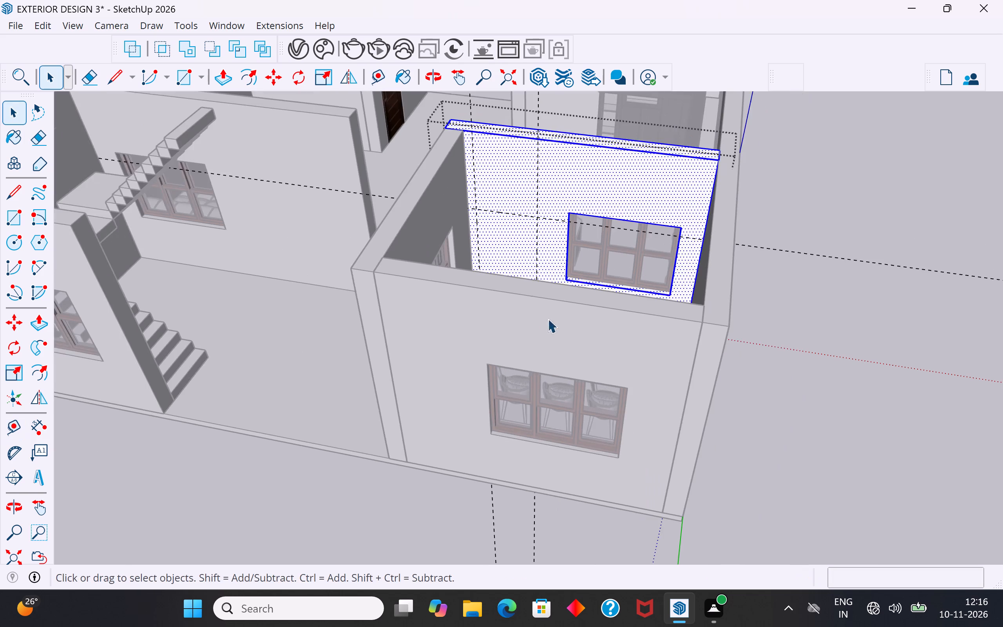
{"action": "middle_click_drag", "start_coordinate": [614, 300], "coordinate": [601, 376]}
{"action": "scroll", "coordinate": [503, 323], "scroll_direction": "up", "scroll_amount": 4}
{"action": "middle_click_drag", "start_coordinate": [569, 317], "coordinate": [587, 279]}
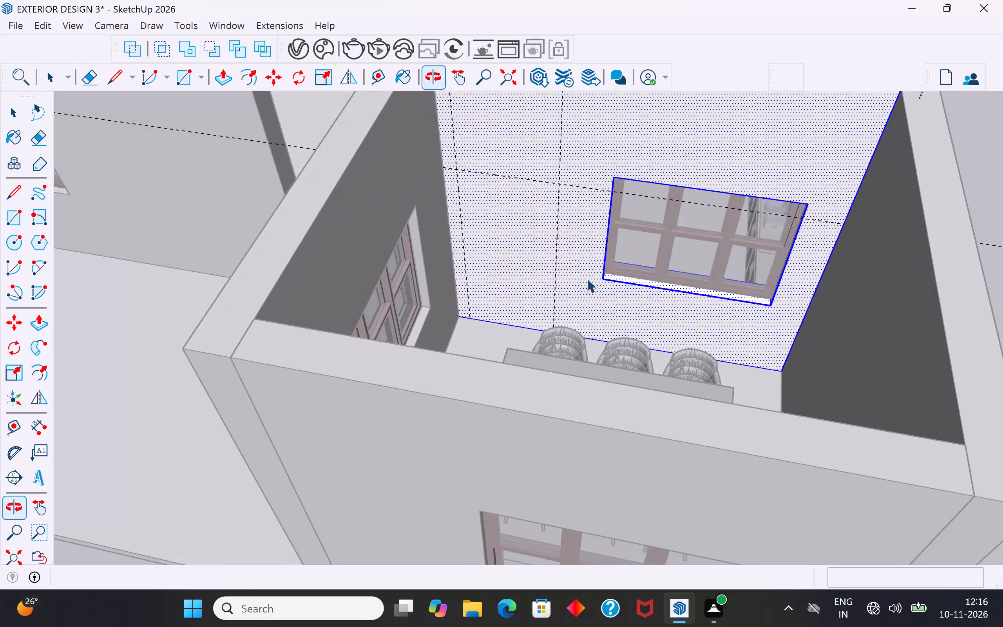
{"action": "left_click", "coordinate": [15, 219]}
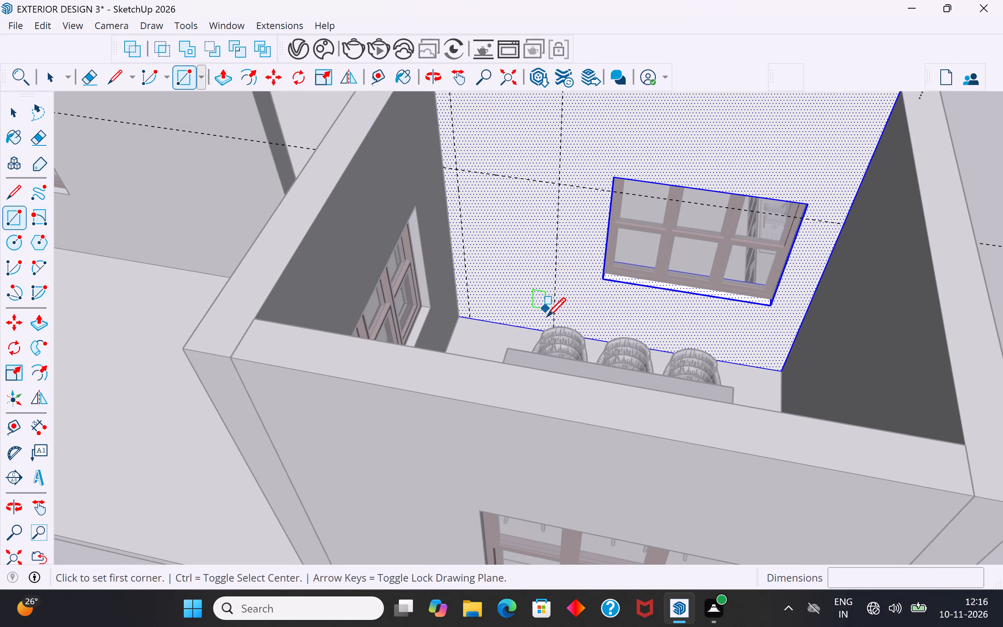
{"action": "scroll", "coordinate": [547, 321], "scroll_direction": "up", "scroll_amount": 1}
{"action": "middle_click_drag", "start_coordinate": [547, 321], "coordinate": [570, 355]}
{"action": "left_click", "coordinate": [558, 339]}
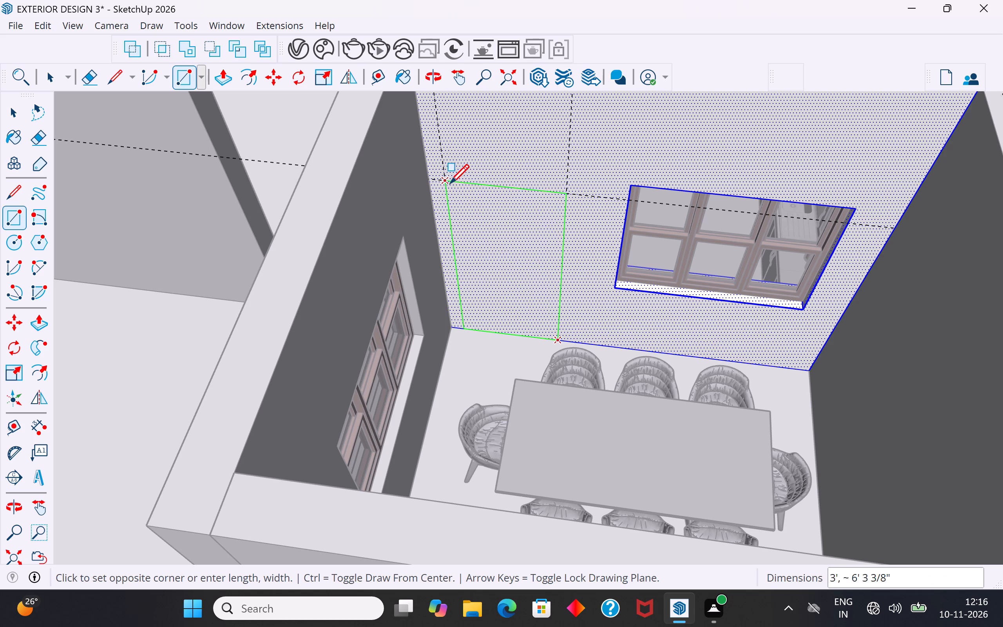
{"action": "left_click", "coordinate": [450, 185]}
Push the doorway rectangle 10" through the dining-kitchen wall to cut the opening, and leave the wall's group.
{"action": "left_click", "coordinate": [12, 112]}
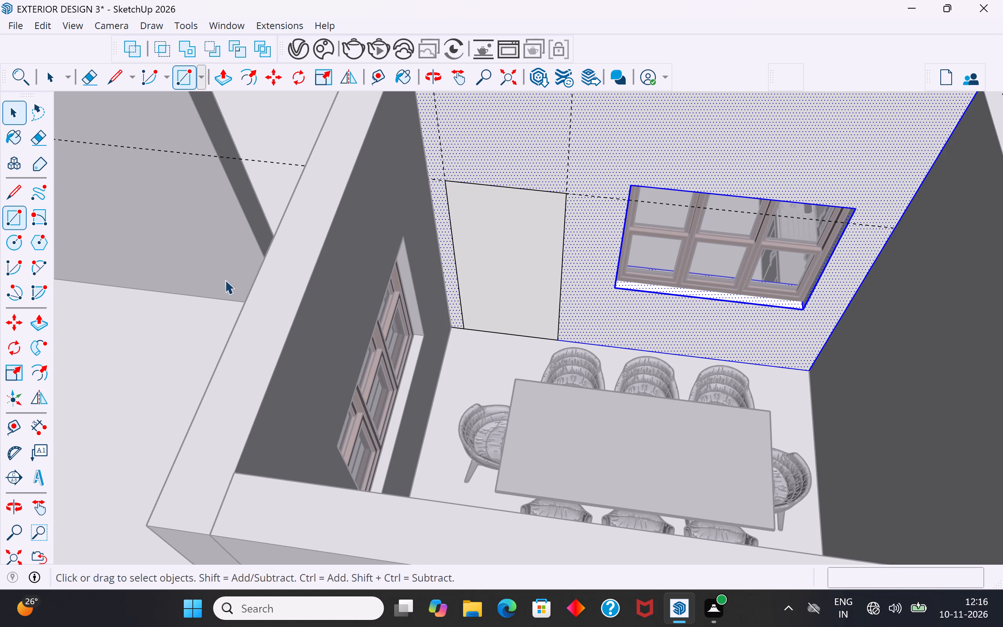
{"action": "scroll", "coordinate": [422, 428], "scroll_direction": "down", "scroll_amount": 9}
{"action": "middle_click_drag", "start_coordinate": [542, 340], "coordinate": [360, 368]}
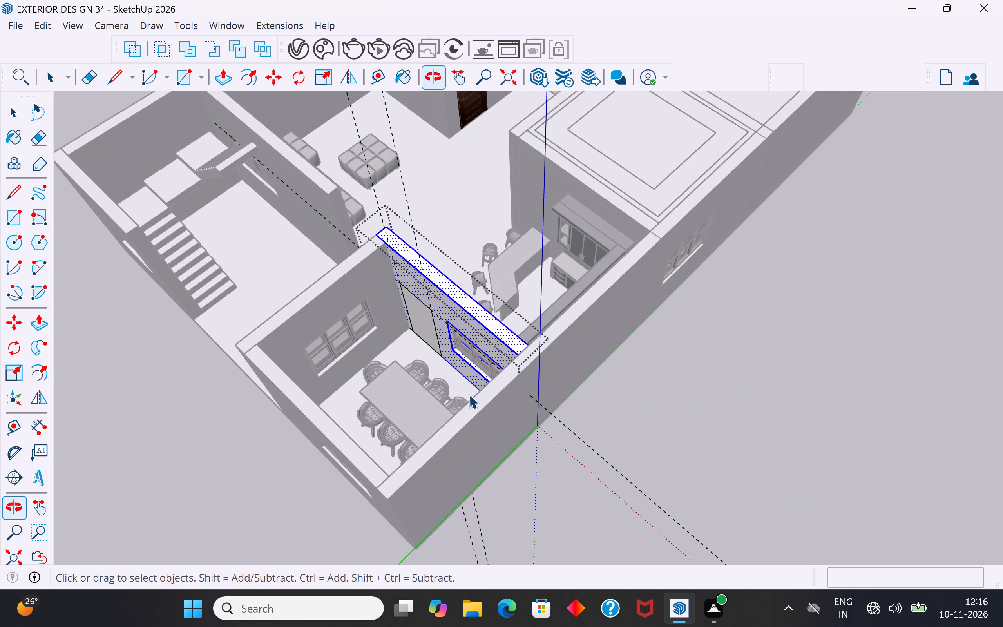
{"action": "left_click", "coordinate": [691, 407]}
{"action": "scroll", "coordinate": [418, 311], "scroll_direction": "up", "scroll_amount": 6}
{"action": "left_click", "coordinate": [398, 331]}
{"action": "scroll", "coordinate": [398, 331], "scroll_direction": "up", "scroll_amount": 4}
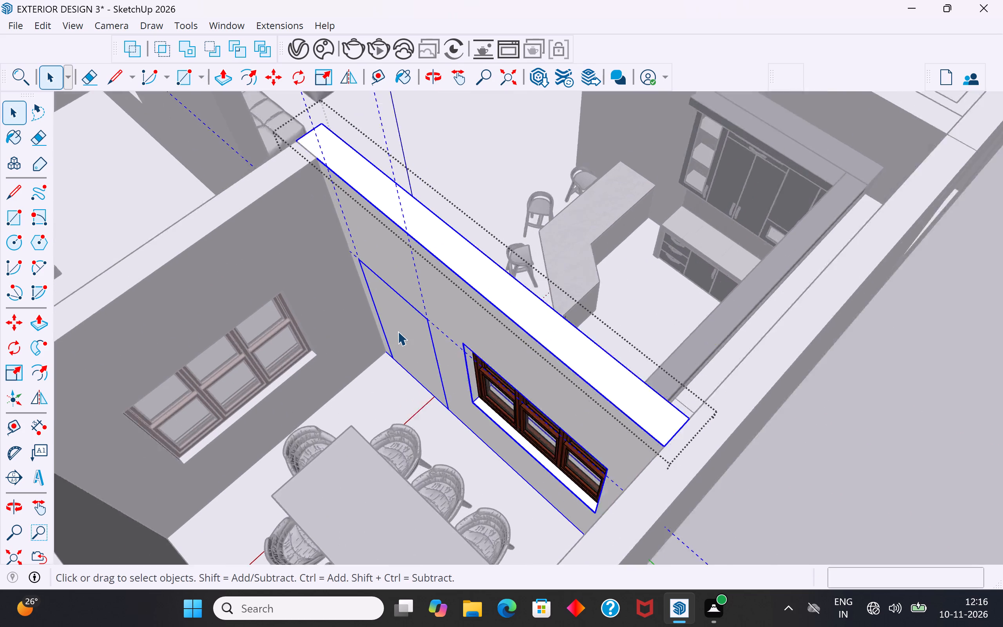
{"action": "scroll", "coordinate": [398, 331], "scroll_direction": "up", "scroll_amount": 2}
{"action": "triple_click", "coordinate": [427, 322]}
{"action": "left_click", "coordinate": [407, 326]}
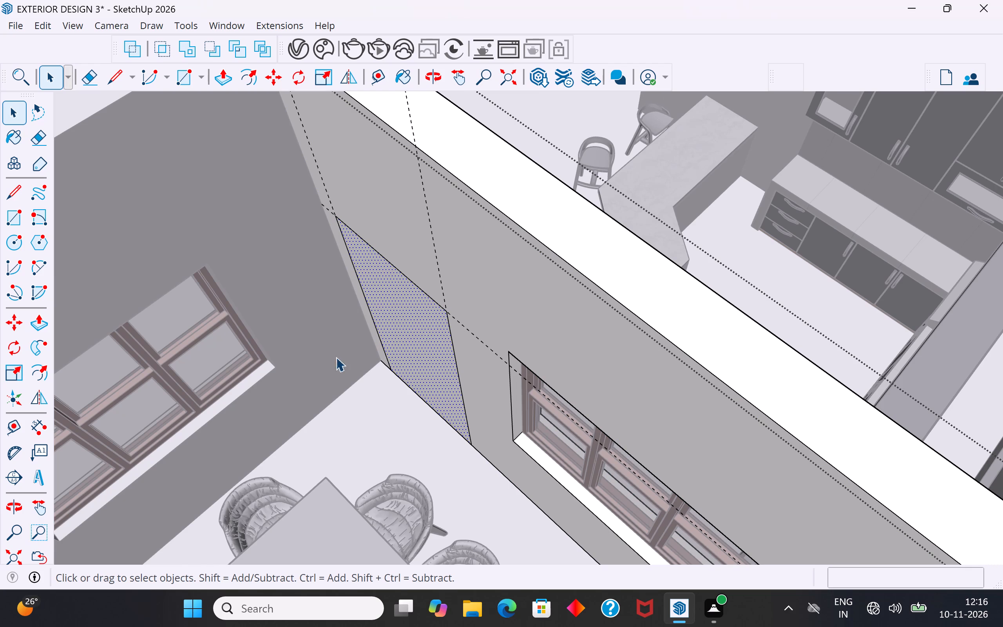
{"action": "left_click", "coordinate": [38, 325]}
{"action": "left_click", "coordinate": [375, 300]}
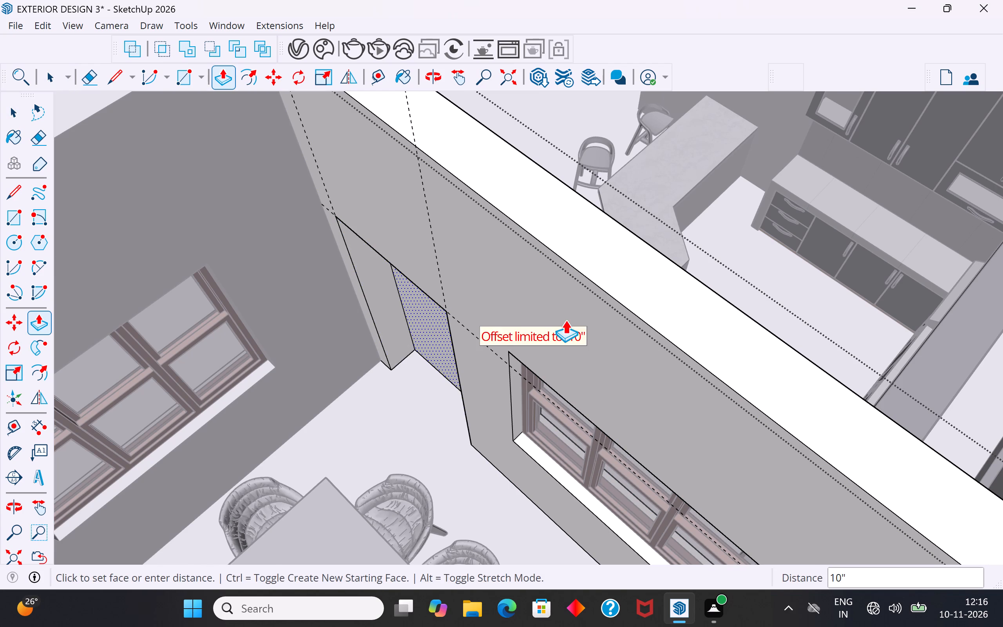
{"action": "middle_click_drag", "start_coordinate": [577, 317], "coordinate": [283, 239]}
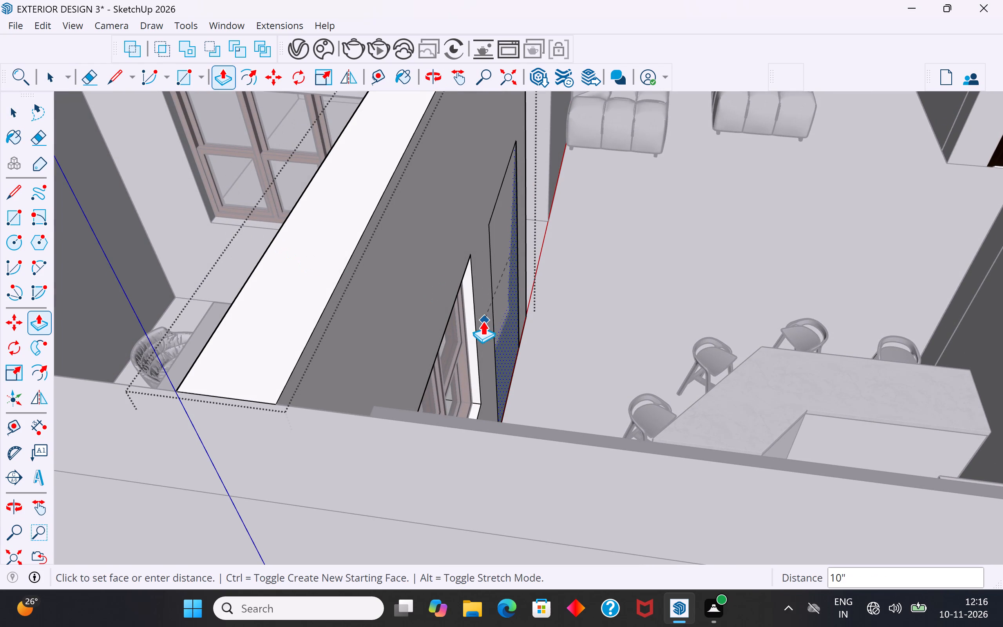
{"action": "left_click", "coordinate": [490, 326]}
{"action": "left_click", "coordinate": [14, 114]}
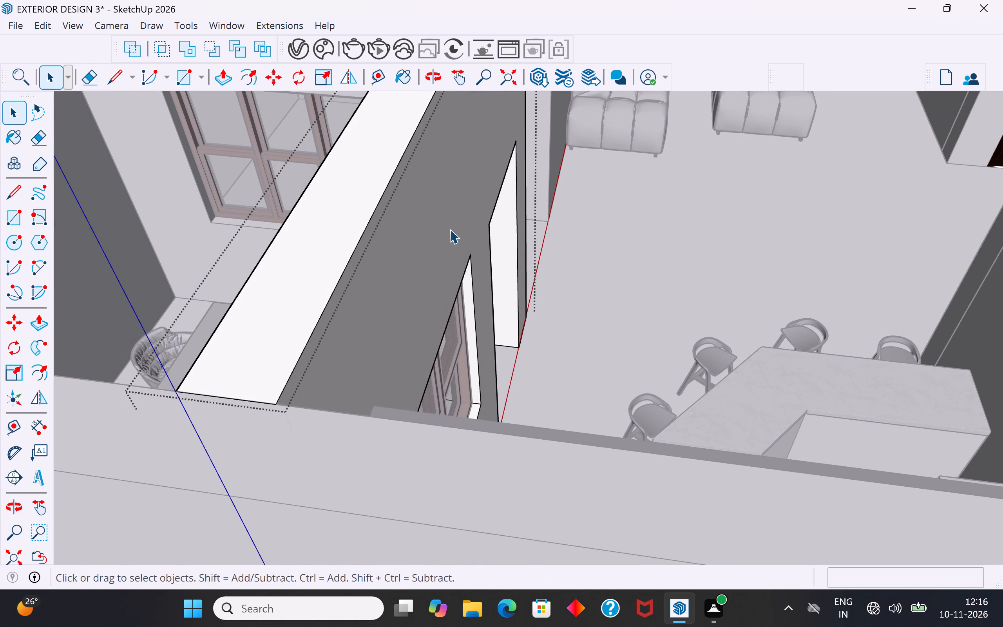
{"action": "scroll", "coordinate": [450, 229], "scroll_direction": "down", "scroll_amount": 11}
{"action": "left_click", "coordinate": [424, 489]}
{"action": "middle_click_drag", "start_coordinate": [387, 488], "coordinate": [715, 518]}
{"action": "scroll", "coordinate": [365, 288], "scroll_direction": "down", "scroll_amount": 4}
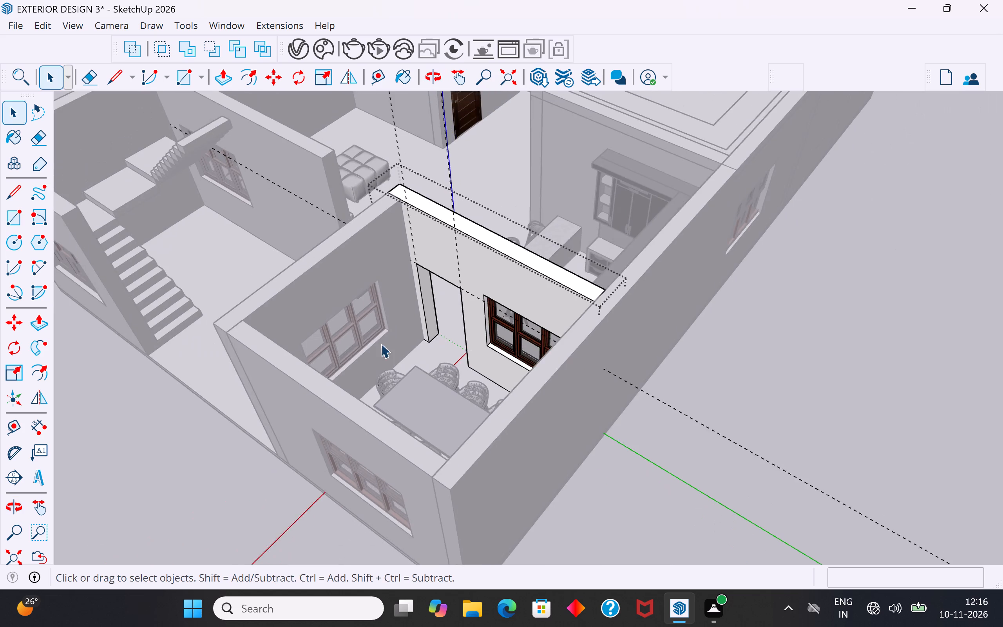
{"action": "middle_click_drag", "start_coordinate": [415, 366], "coordinate": [583, 348]}
{"action": "left_click", "coordinate": [746, 254]}
Delete all guides in the model.
{"action": "scroll", "coordinate": [525, 288], "scroll_direction": "up", "scroll_amount": 7}
{"action": "middle_click_drag", "start_coordinate": [493, 294], "coordinate": [436, 266]}
{"action": "scroll", "coordinate": [445, 249], "scroll_direction": "down", "scroll_amount": 5}
{"action": "left_click_drag", "start_coordinate": [806, 249], "coordinate": [720, 381]}
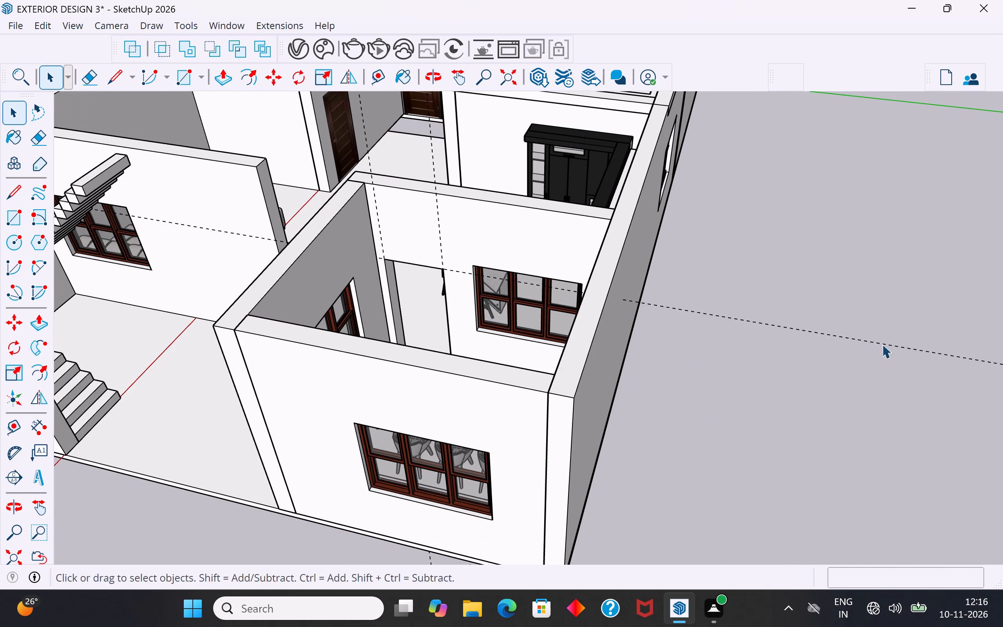
{"action": "left_click", "coordinate": [53, 22]}
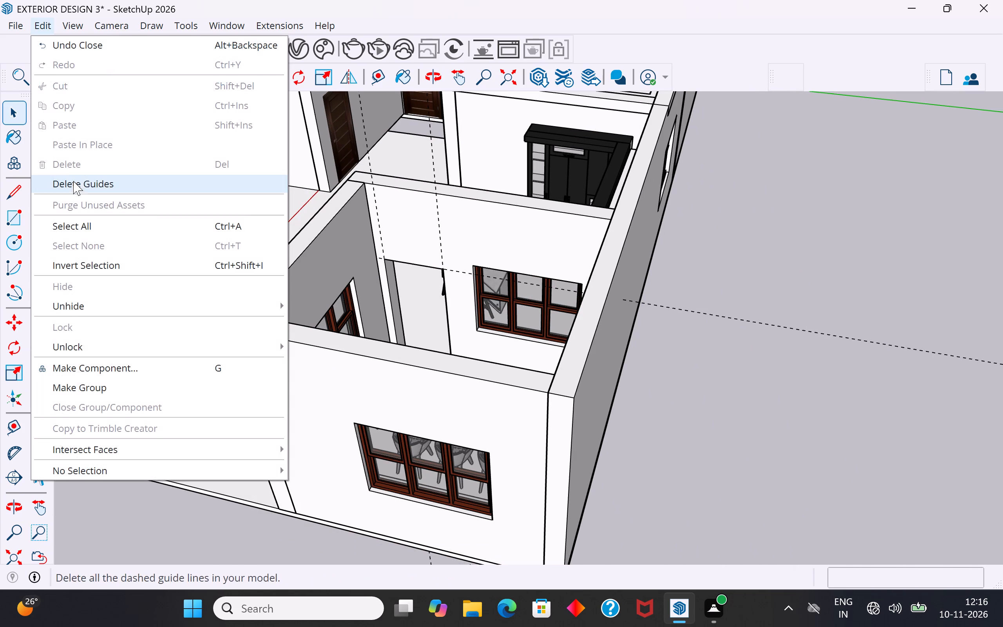
{"action": "left_click", "coordinate": [79, 187]}
{"action": "left_click", "coordinate": [766, 366]}
Examine the dining-kitchen doorway and how the dining room, kitchen, living area and staircase relate to each other.
{"action": "middle_click_drag", "start_coordinate": [496, 328], "coordinate": [600, 385]}
{"action": "scroll", "coordinate": [540, 262], "scroll_direction": "down", "scroll_amount": 3}
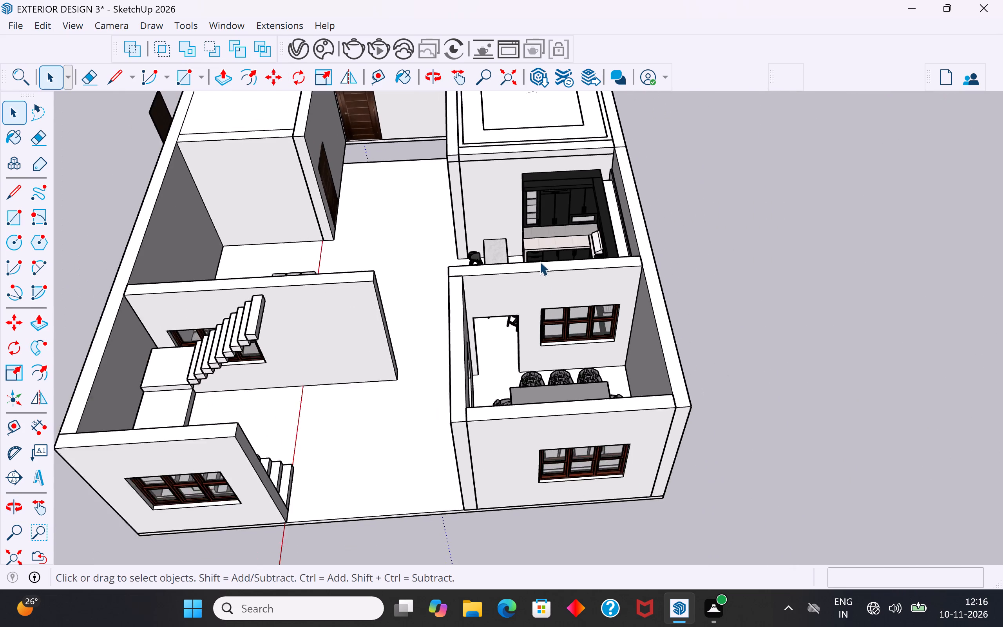
{"action": "scroll", "coordinate": [540, 261], "scroll_direction": "down", "scroll_amount": 5}
{"action": "middle_click_drag", "start_coordinate": [536, 302], "coordinate": [411, 387]}
{"action": "scroll", "coordinate": [492, 296], "scroll_direction": "up", "scroll_amount": 5}
{"action": "middle_click_drag", "start_coordinate": [469, 358], "coordinate": [499, 232]}
{"action": "scroll", "coordinate": [493, 274], "scroll_direction": "up", "scroll_amount": 1}
{"action": "scroll", "coordinate": [483, 241], "scroll_direction": "up", "scroll_amount": 3}
{"action": "middle_click_drag", "start_coordinate": [510, 282], "coordinate": [554, 304]}
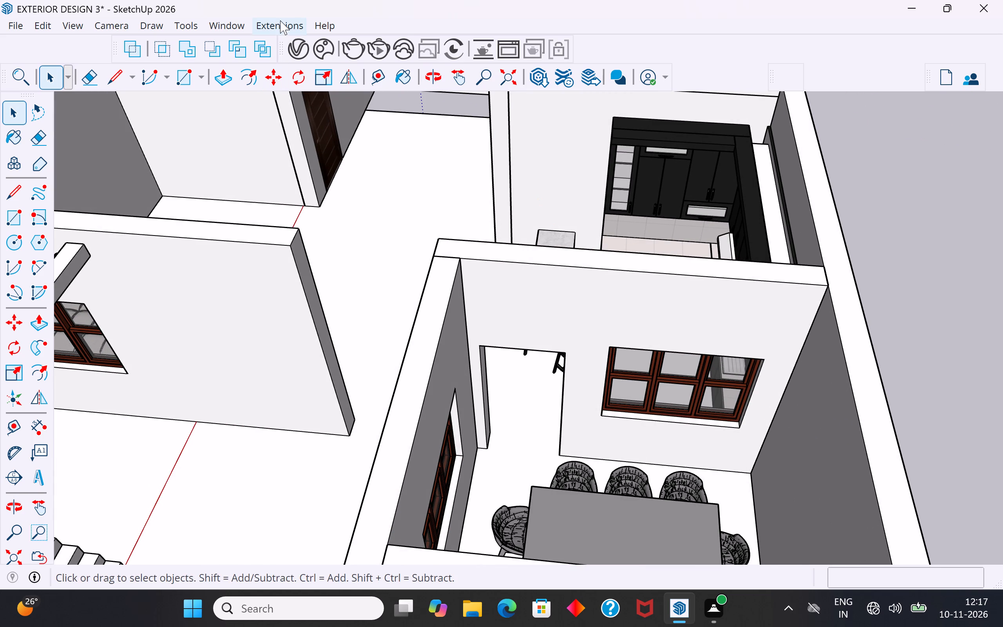
{"action": "left_click", "coordinate": [280, 20]}
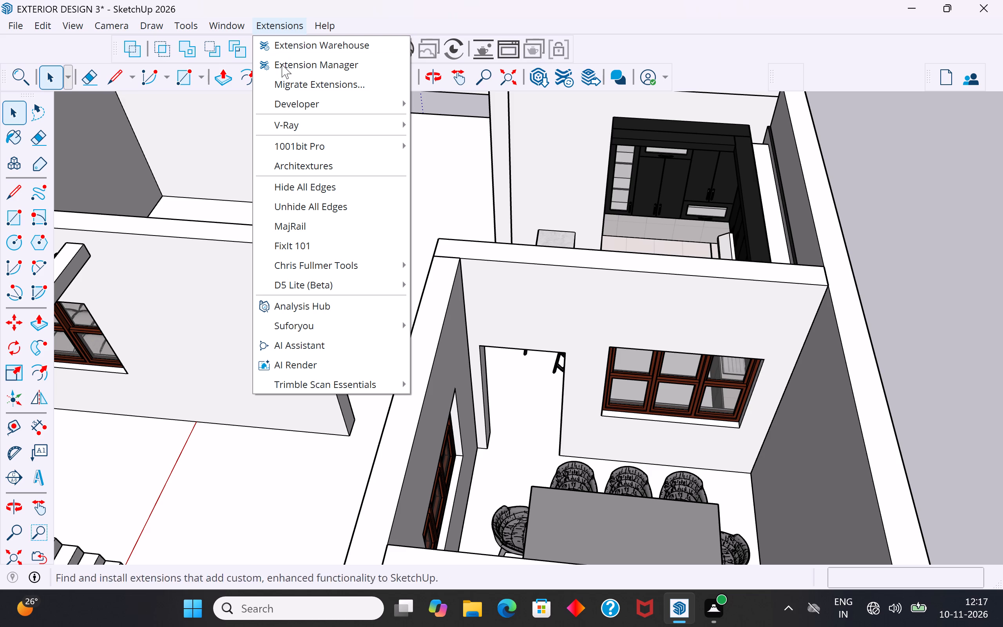
{"action": "left_click", "coordinate": [937, 292]}
{"action": "scroll", "coordinate": [624, 367], "scroll_direction": "up", "scroll_amount": 2}
{"action": "middle_click_drag", "start_coordinate": [625, 361], "coordinate": [635, 334]}
{"action": "scroll", "coordinate": [635, 334], "scroll_direction": "down", "scroll_amount": 8}
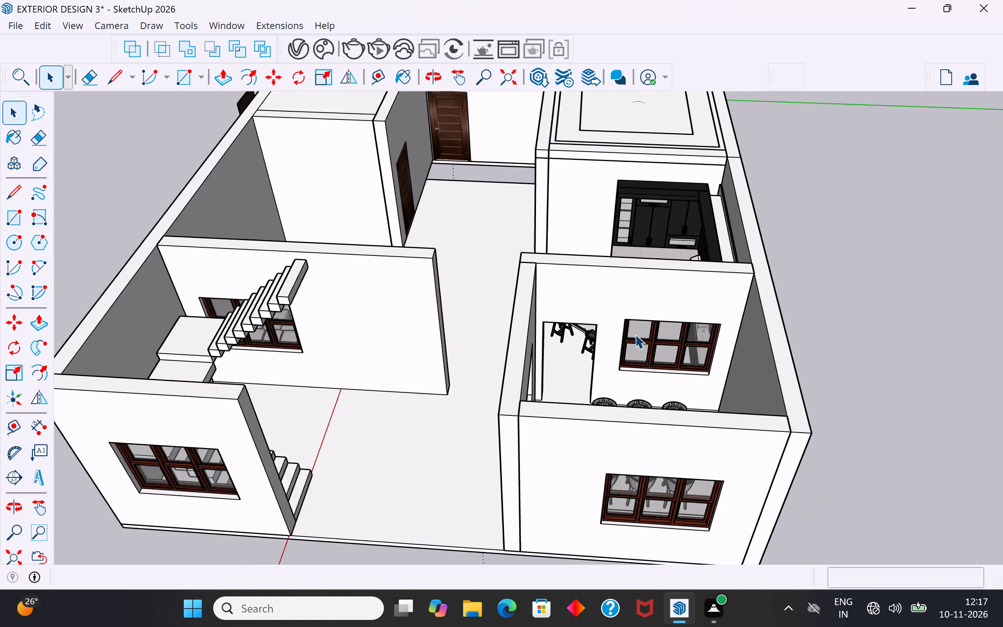
{"action": "scroll", "coordinate": [635, 334], "scroll_direction": "down", "scroll_amount": 2}
{"action": "middle_click_drag", "start_coordinate": [581, 373], "coordinate": [484, 399]}
{"action": "scroll", "coordinate": [506, 183], "scroll_direction": "up", "scroll_amount": 4}
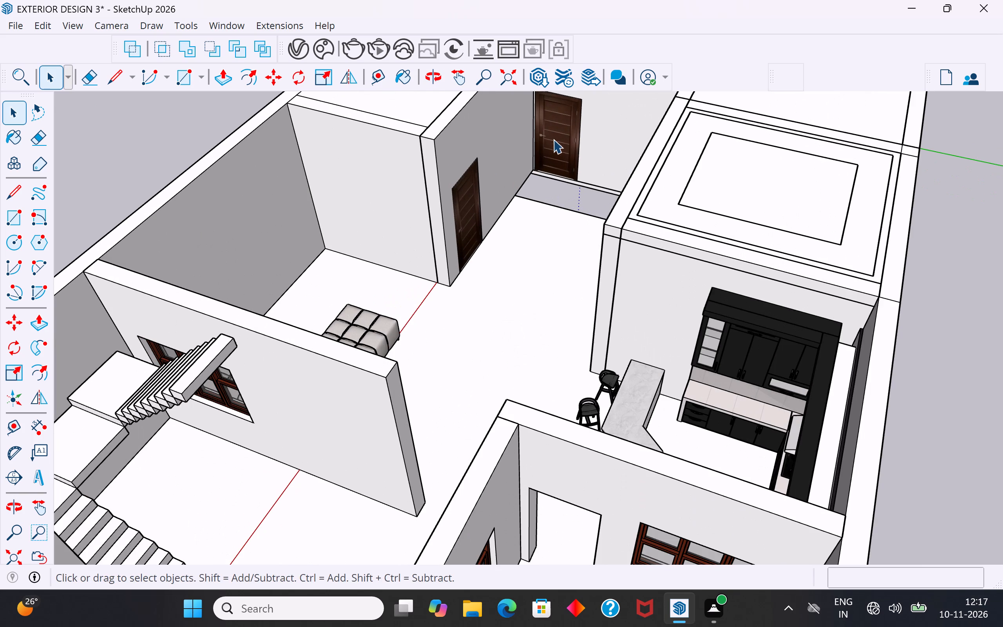
Examine the far end of the passage, around the door in its end wall and the edge of the floor.
{"action": "left_click", "coordinate": [556, 135]}
{"action": "scroll", "coordinate": [561, 190], "scroll_direction": "up", "scroll_amount": 4}
{"action": "middle_click_drag", "start_coordinate": [570, 125], "coordinate": [693, 22]}
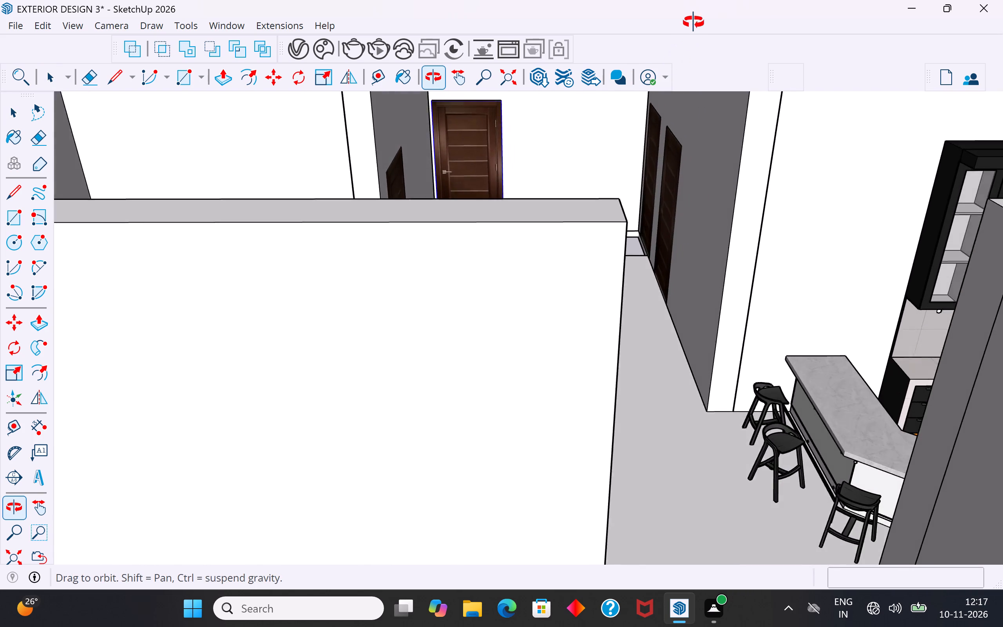
{"action": "middle_click_drag", "start_coordinate": [693, 22], "coordinate": [661, 0]}
{"action": "middle_click_drag", "start_coordinate": [612, 321], "coordinate": [605, 244]}
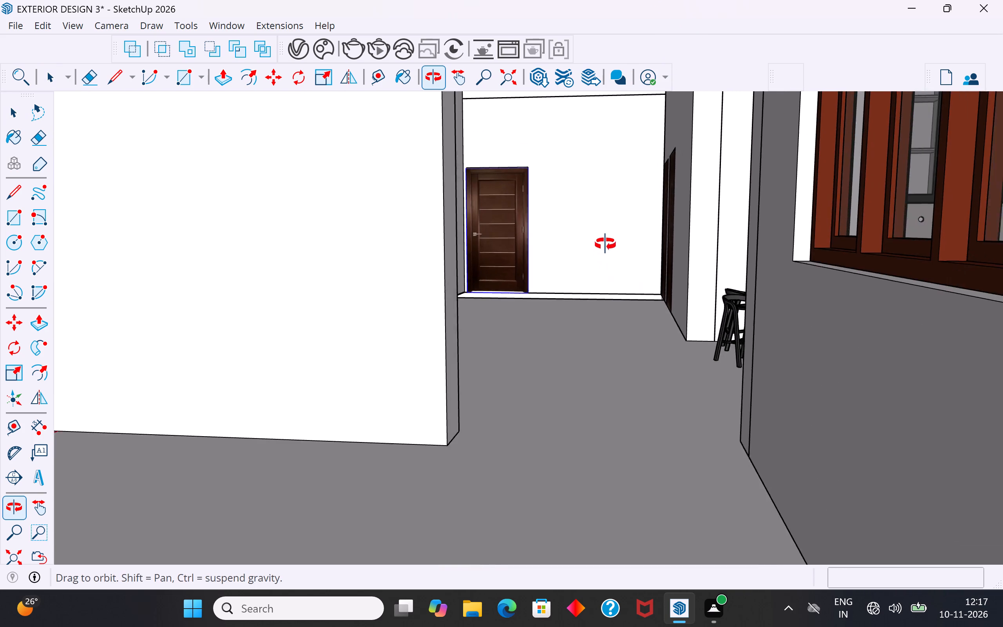
{"action": "middle_click_drag", "start_coordinate": [605, 244], "coordinate": [603, 277]}
{"action": "scroll", "coordinate": [596, 314], "scroll_direction": "up", "scroll_amount": 9}
{"action": "middle_click_drag", "start_coordinate": [632, 283], "coordinate": [673, 422]}
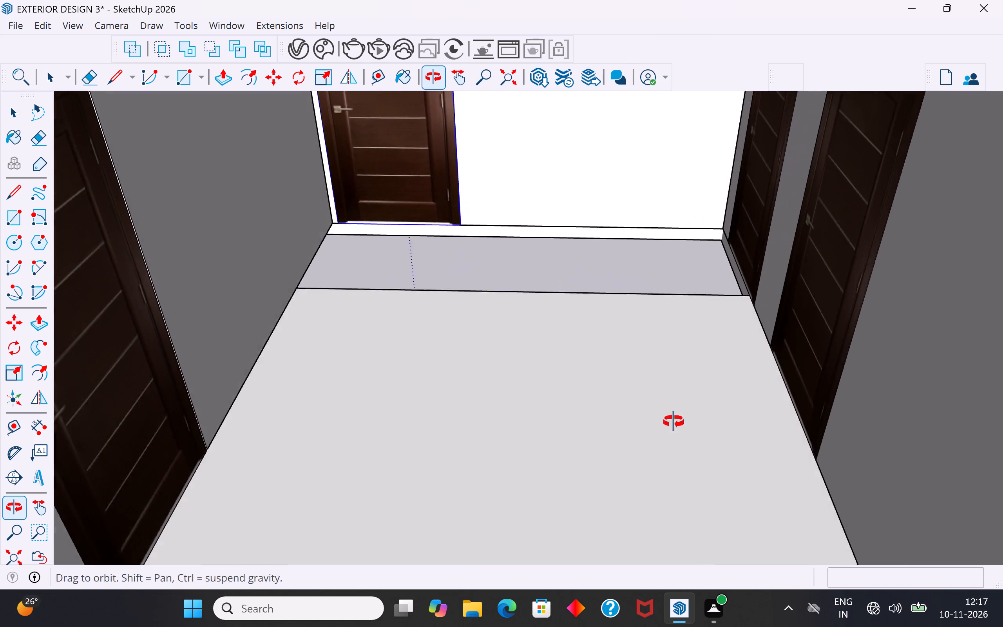
{"action": "middle_click_drag", "start_coordinate": [673, 422], "coordinate": [697, 475]}
{"action": "middle_click_drag", "start_coordinate": [560, 375], "coordinate": [679, 551]}
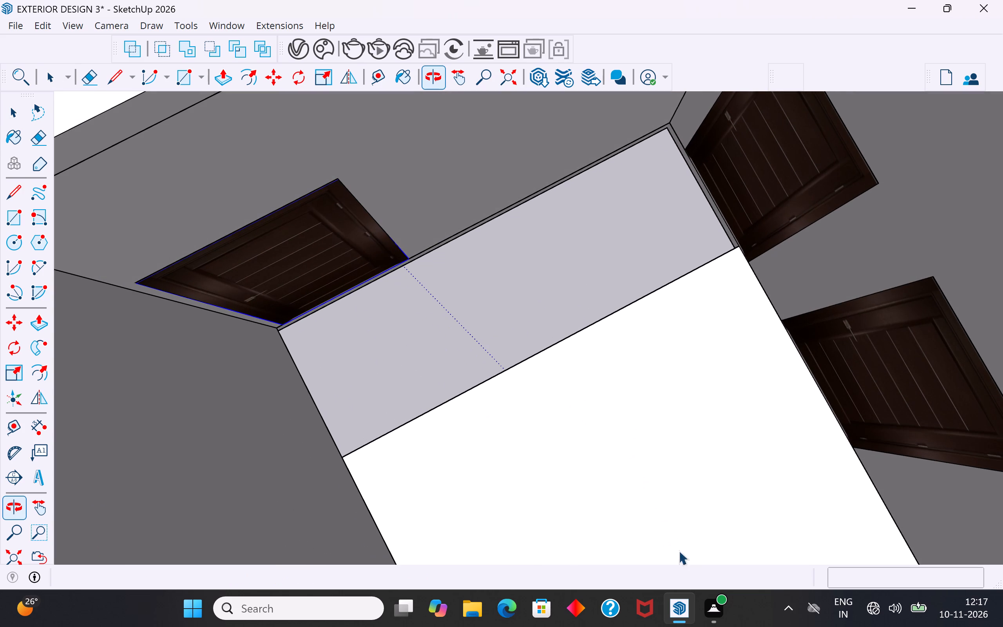
Examine the floor gap at the far end of the passage and its position within the whole house.
{"action": "scroll", "coordinate": [525, 381], "scroll_direction": "up", "scroll_amount": 3}
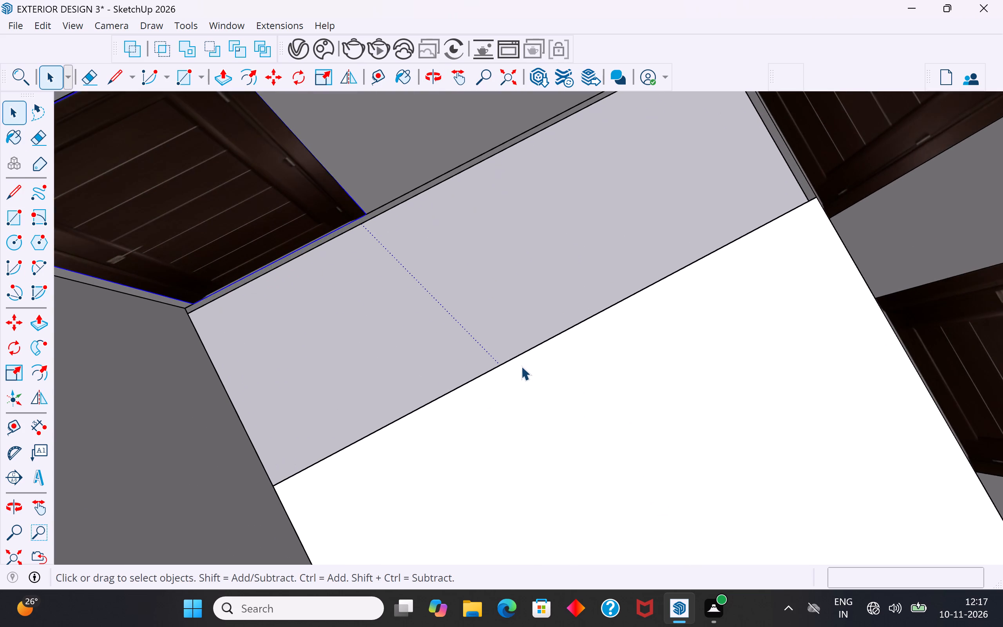
{"action": "middle_click_drag", "start_coordinate": [521, 366], "coordinate": [890, 237]}
{"action": "scroll", "coordinate": [614, 357], "scroll_direction": "down", "scroll_amount": 4}
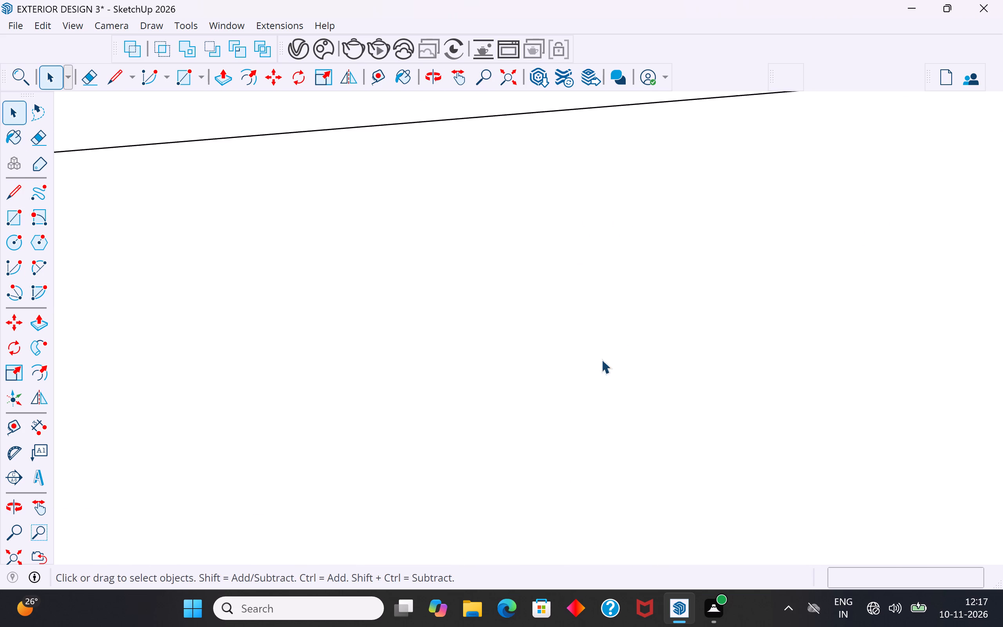
{"action": "middle_click_drag", "start_coordinate": [500, 262], "coordinate": [556, 404]}
{"action": "scroll", "coordinate": [557, 405], "scroll_direction": "up", "scroll_amount": 1}
{"action": "scroll", "coordinate": [601, 451], "scroll_direction": "down", "scroll_amount": 20}
{"action": "scroll", "coordinate": [601, 451], "scroll_direction": "down", "scroll_amount": 5}
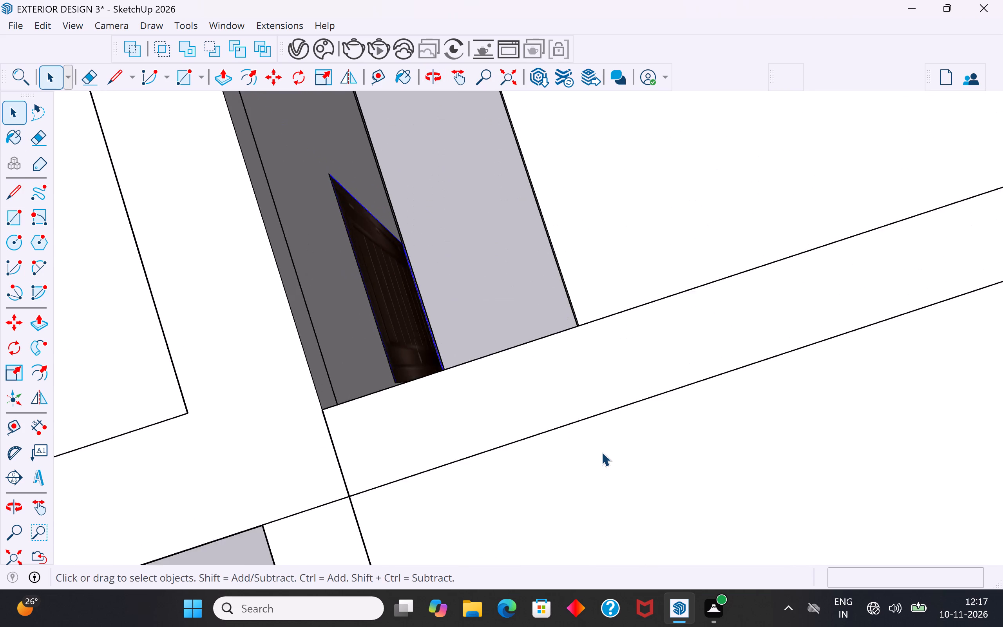
{"action": "scroll", "coordinate": [601, 452], "scroll_direction": "down", "scroll_amount": 5}
{"action": "middle_click_drag", "start_coordinate": [548, 241], "coordinate": [559, 290]}
{"action": "scroll", "coordinate": [536, 285], "scroll_direction": "up", "scroll_amount": 20}
{"action": "middle_click_drag", "start_coordinate": [568, 410], "coordinate": [574, 402]}
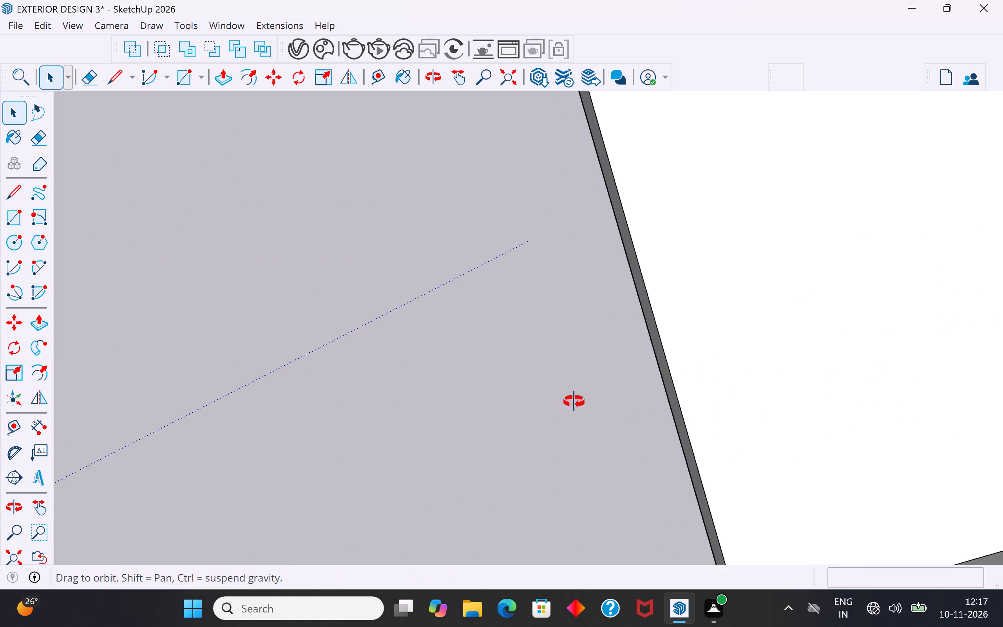
{"action": "middle_click_drag", "start_coordinate": [574, 402], "coordinate": [603, 420]}
{"action": "scroll", "coordinate": [603, 420], "scroll_direction": "up", "scroll_amount": 1}
{"action": "scroll", "coordinate": [549, 500], "scroll_direction": "down", "scroll_amount": 20}
{"action": "scroll", "coordinate": [549, 500], "scroll_direction": "down", "scroll_amount": 4}
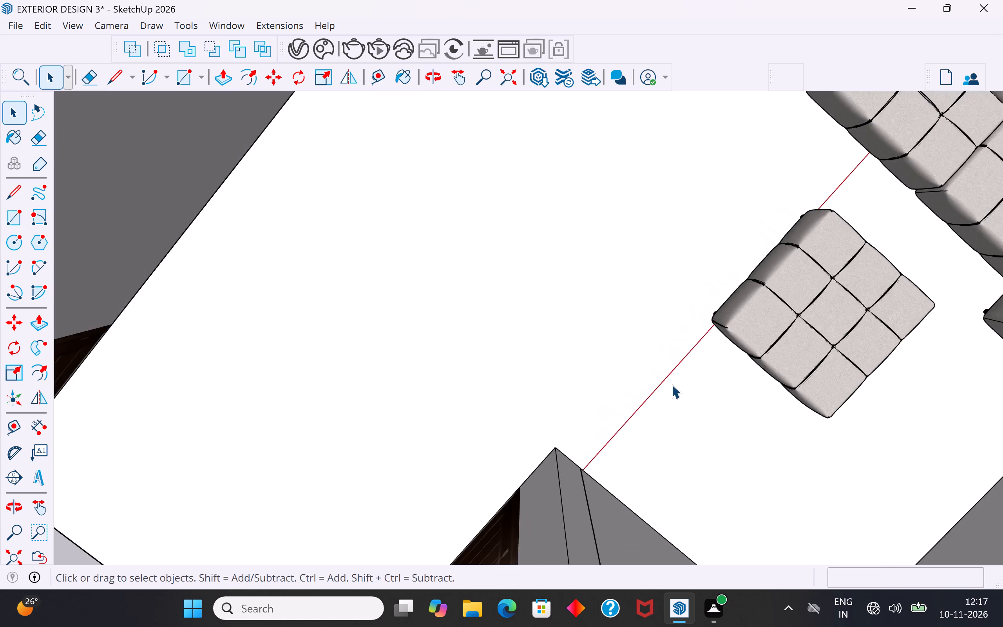
{"action": "scroll", "coordinate": [672, 384], "scroll_direction": "down", "scroll_amount": 19}
{"action": "middle_click_drag", "start_coordinate": [684, 432], "coordinate": [661, 240]}
{"action": "scroll", "coordinate": [684, 432], "scroll_direction": "up", "scroll_amount": 1}
{"action": "scroll", "coordinate": [606, 377], "scroll_direction": "up", "scroll_amount": 3}
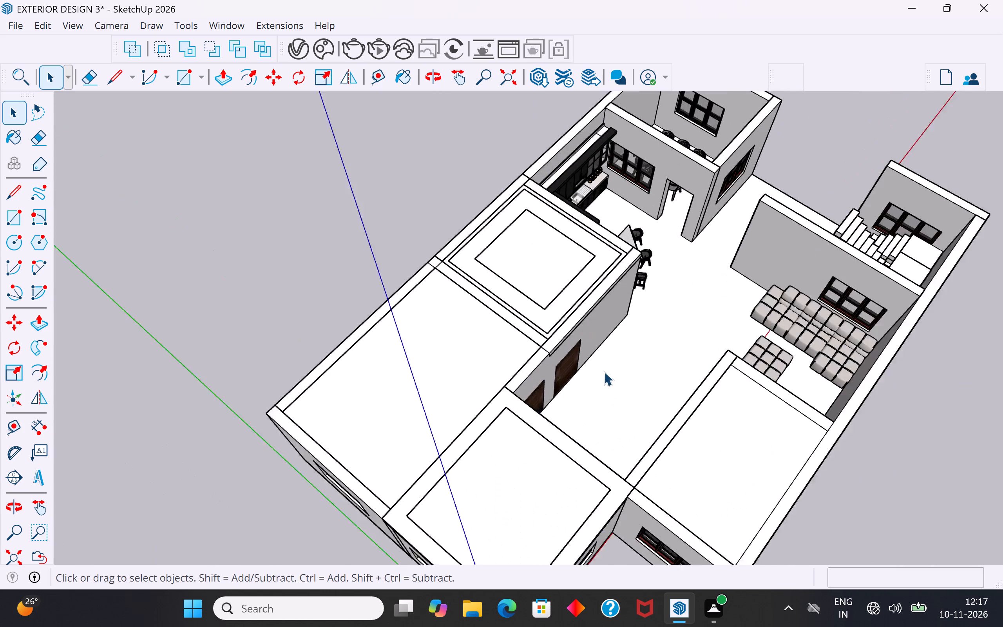
Inside the floor group, pull the slab's edge face at the passage's far end about 3' 6" to the end wall, and leave the group.
{"action": "scroll", "coordinate": [604, 371], "scroll_direction": "up", "scroll_amount": 20}
{"action": "scroll", "coordinate": [604, 371], "scroll_direction": "up", "scroll_amount": 1}
{"action": "scroll", "coordinate": [430, 481], "scroll_direction": "up", "scroll_amount": 1}
{"action": "middle_click_drag", "start_coordinate": [430, 481], "coordinate": [438, 422]}
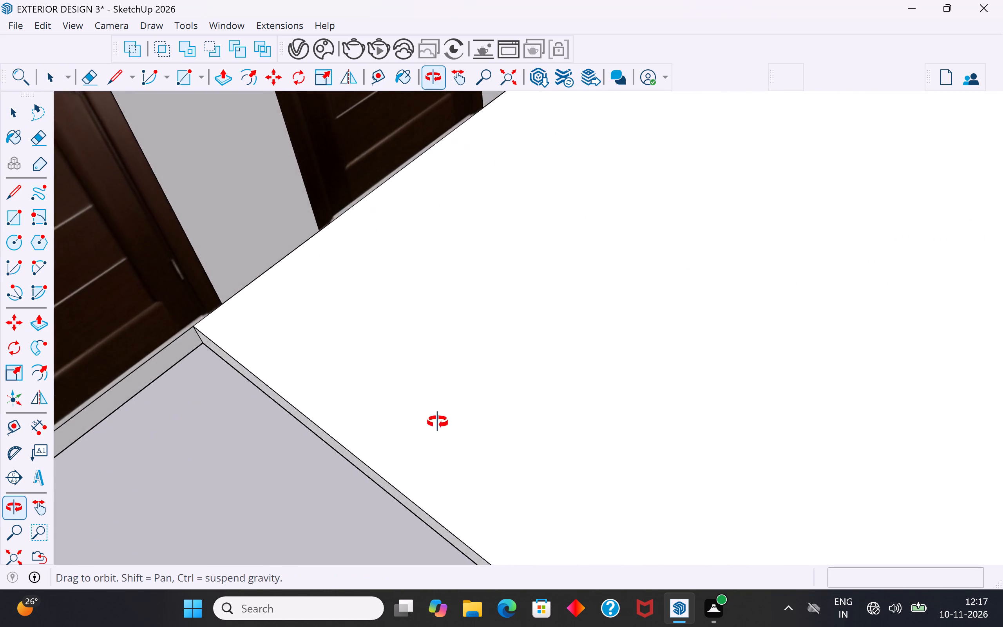
{"action": "middle_click_drag", "start_coordinate": [438, 422], "coordinate": [428, 361]}
{"action": "triple_click", "coordinate": [329, 411]}
{"action": "left_click", "coordinate": [330, 411]}
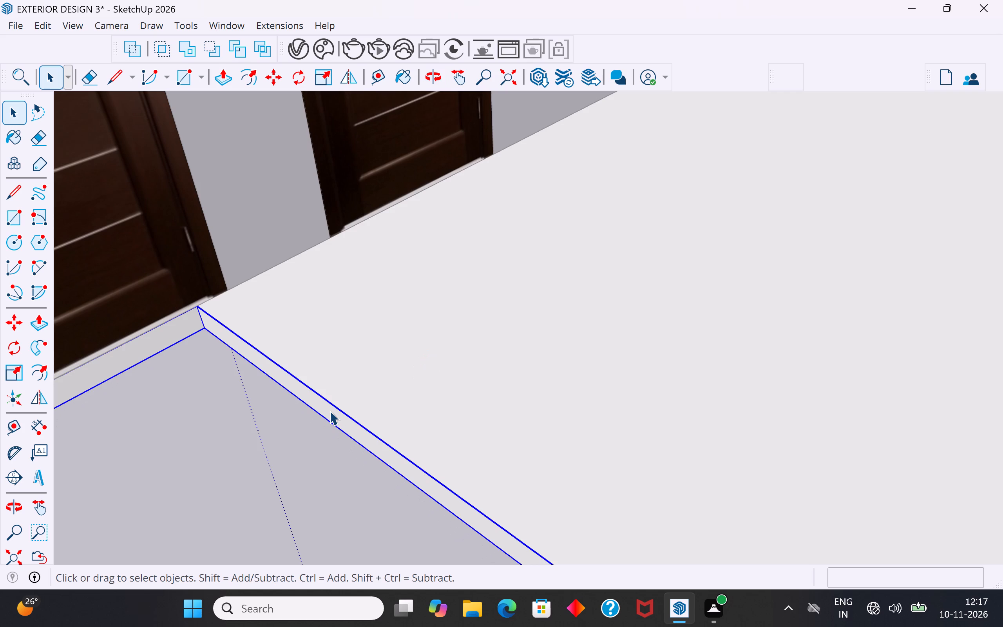
{"action": "left_click", "coordinate": [330, 411]}
{"action": "left_click", "coordinate": [342, 414]}
{"action": "double_click", "coordinate": [344, 421]}
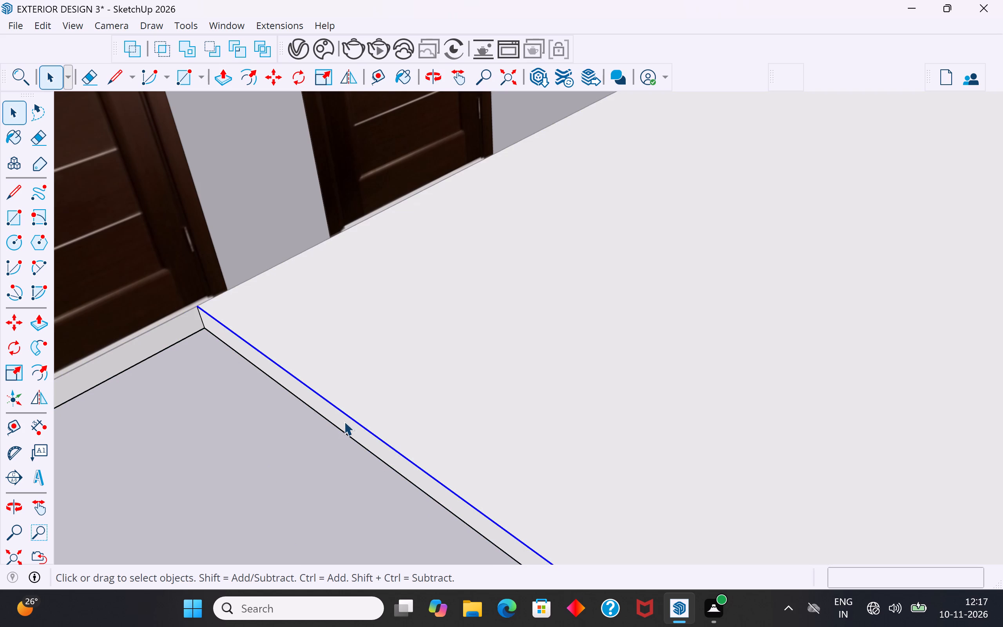
{"action": "left_click", "coordinate": [344, 421]}
{"action": "left_click", "coordinate": [35, 320]}
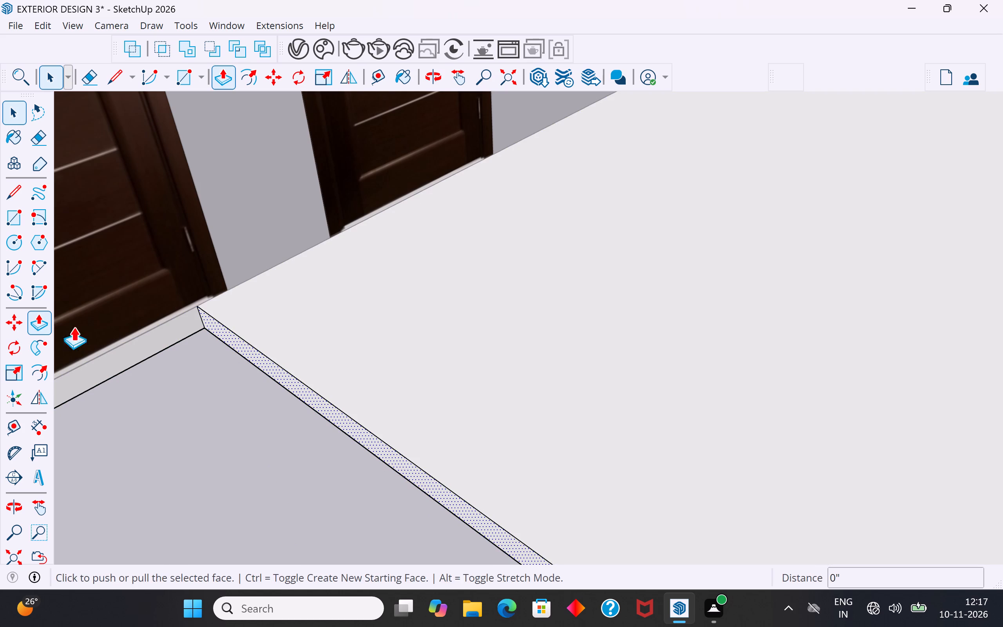
{"action": "left_click", "coordinate": [275, 361]}
{"action": "scroll", "coordinate": [281, 378], "scroll_direction": "down", "scroll_amount": 11}
{"action": "middle_click_drag", "start_coordinate": [475, 343], "coordinate": [234, 395]}
{"action": "scroll", "coordinate": [267, 405], "scroll_direction": "down", "scroll_amount": 18}
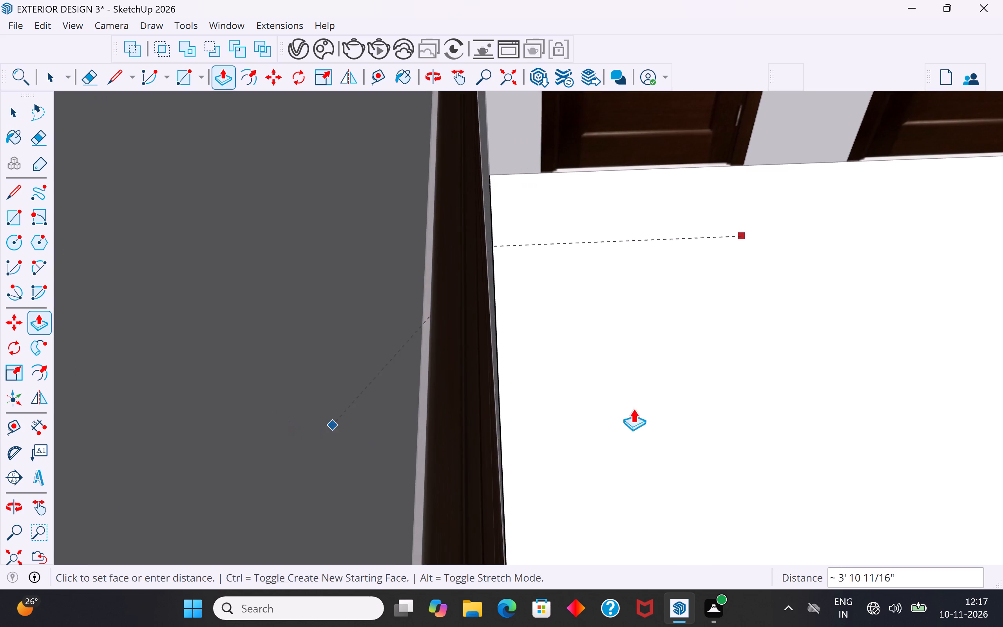
{"action": "scroll", "coordinate": [732, 356], "scroll_direction": "down", "scroll_amount": 5}
{"action": "scroll", "coordinate": [704, 357], "scroll_direction": "down", "scroll_amount": 20}
{"action": "scroll", "coordinate": [704, 357], "scroll_direction": "down", "scroll_amount": 8}
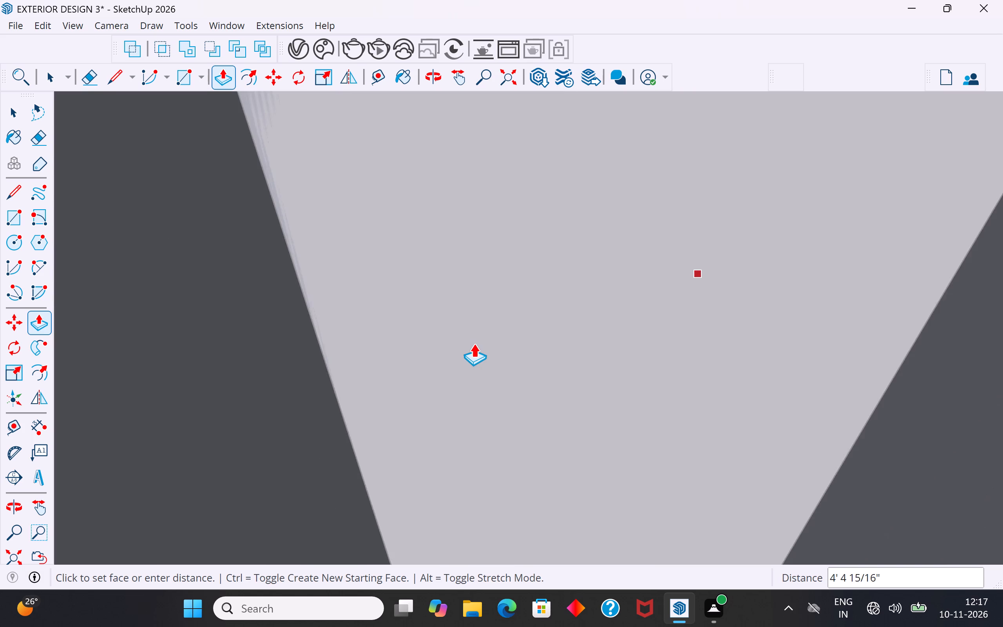
{"action": "scroll", "coordinate": [474, 343], "scroll_direction": "down", "scroll_amount": 20}
{"action": "scroll", "coordinate": [474, 343], "scroll_direction": "down", "scroll_amount": 20}
{"action": "scroll", "coordinate": [474, 343], "scroll_direction": "down", "scroll_amount": 3}
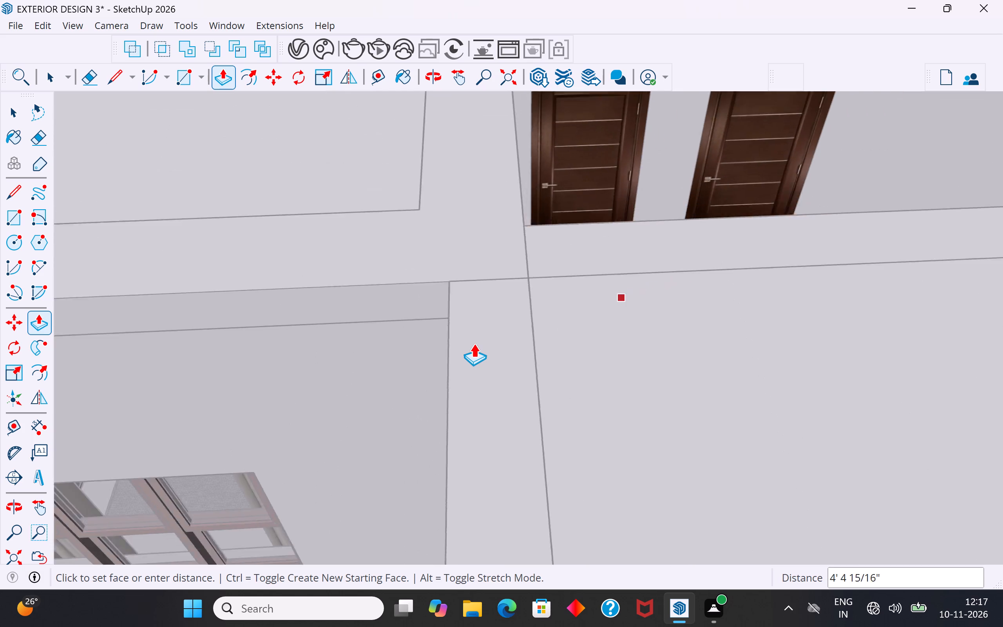
{"action": "scroll", "coordinate": [474, 343], "scroll_direction": "down", "scroll_amount": 20}
{"action": "scroll", "coordinate": [474, 343], "scroll_direction": "down", "scroll_amount": 1}
{"action": "middle_click_drag", "start_coordinate": [563, 333], "coordinate": [547, 436]}
{"action": "scroll", "coordinate": [528, 349], "scroll_direction": "up", "scroll_amount": 17}
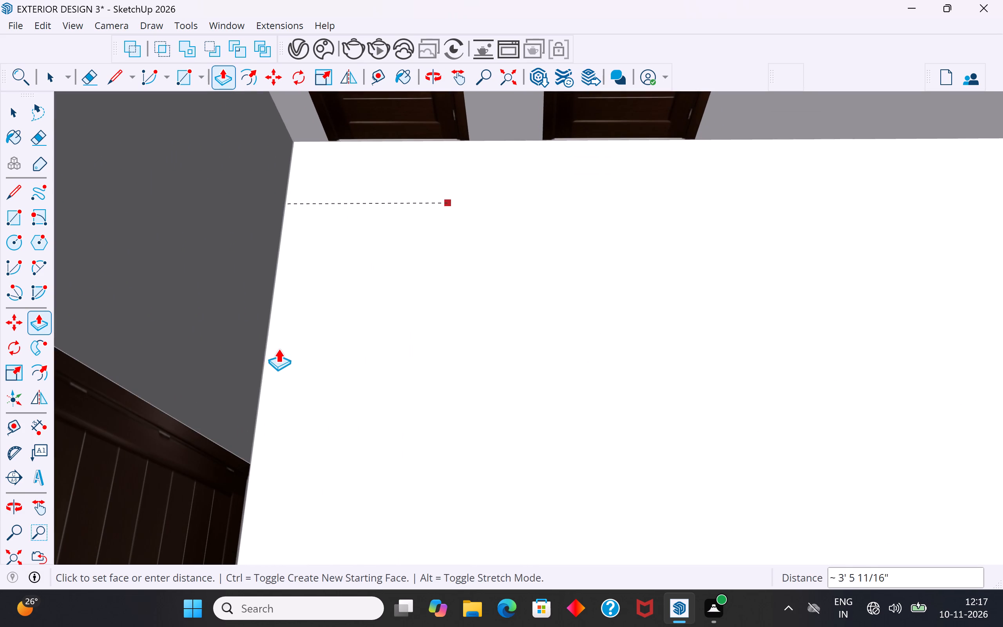
{"action": "left_click", "coordinate": [275, 350]}
{"action": "scroll", "coordinate": [368, 358], "scroll_direction": "down", "scroll_amount": 10}
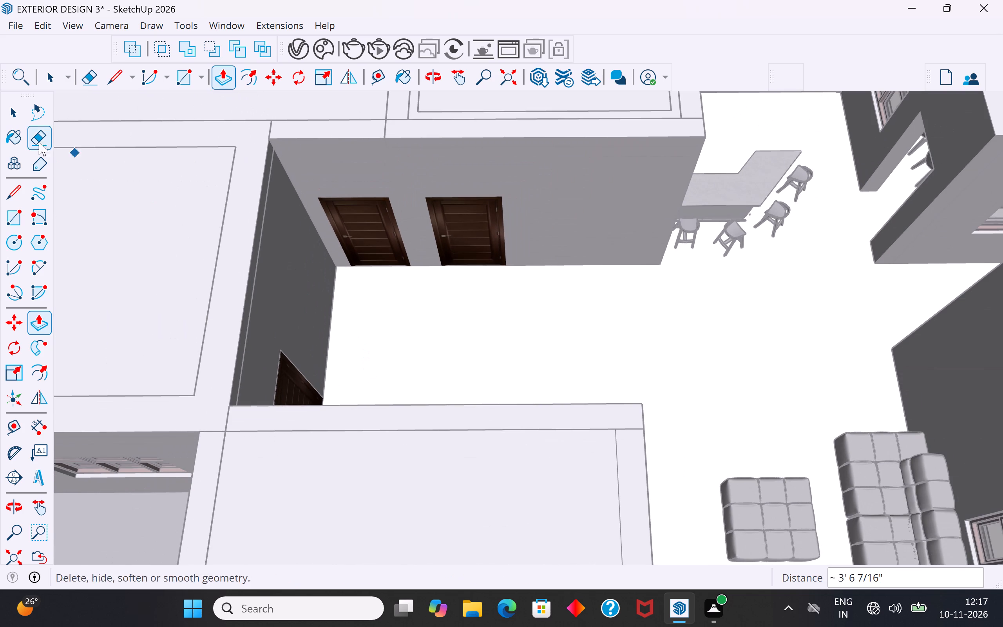
{"action": "left_click", "coordinate": [13, 114]}
{"action": "scroll", "coordinate": [456, 318], "scroll_direction": "down", "scroll_amount": 11}
{"action": "left_click", "coordinate": [309, 401]}
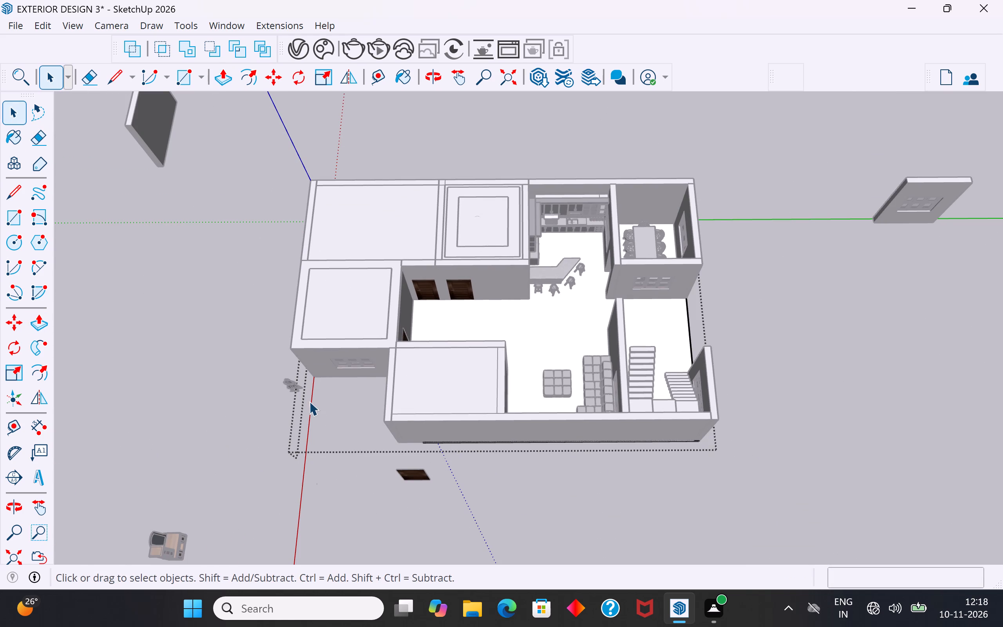
{"action": "left_click", "coordinate": [631, 503]}
From below, pull the floor slab's recessed edge face about 3' 1 1/2" to align with the windowed wall's outer face, and leave the group.
{"action": "middle_click_drag", "start_coordinate": [609, 517], "coordinate": [644, 363]}
{"action": "double_click", "coordinate": [652, 484]}
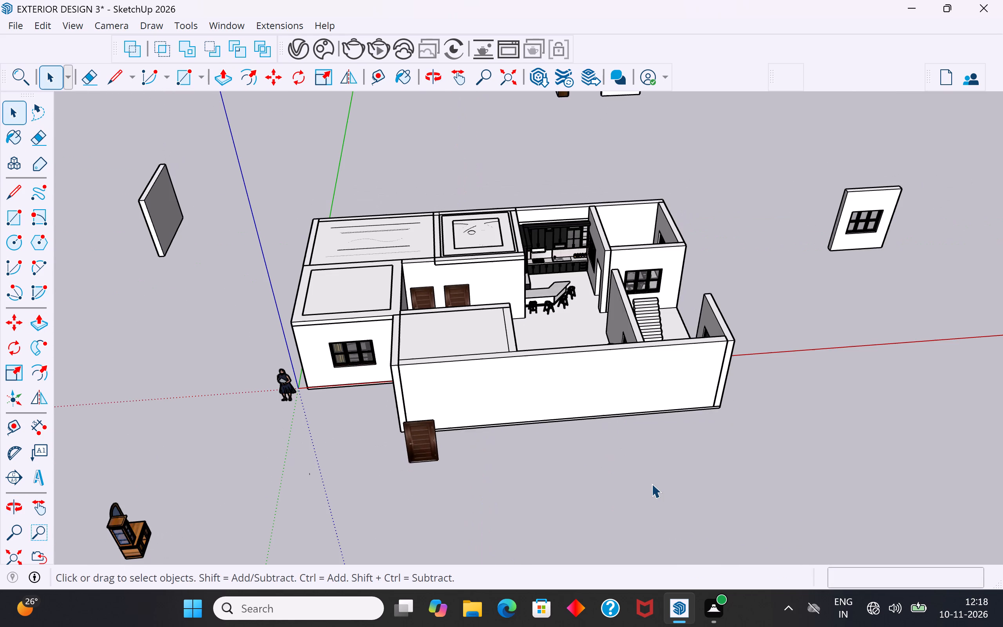
{"action": "middle_click_drag", "start_coordinate": [761, 443], "coordinate": [940, 243]}
{"action": "scroll", "coordinate": [527, 357], "scroll_direction": "up", "scroll_amount": 10}
{"action": "middle_click_drag", "start_coordinate": [475, 341], "coordinate": [469, 269]}
{"action": "scroll", "coordinate": [469, 269], "scroll_direction": "up", "scroll_amount": 6}
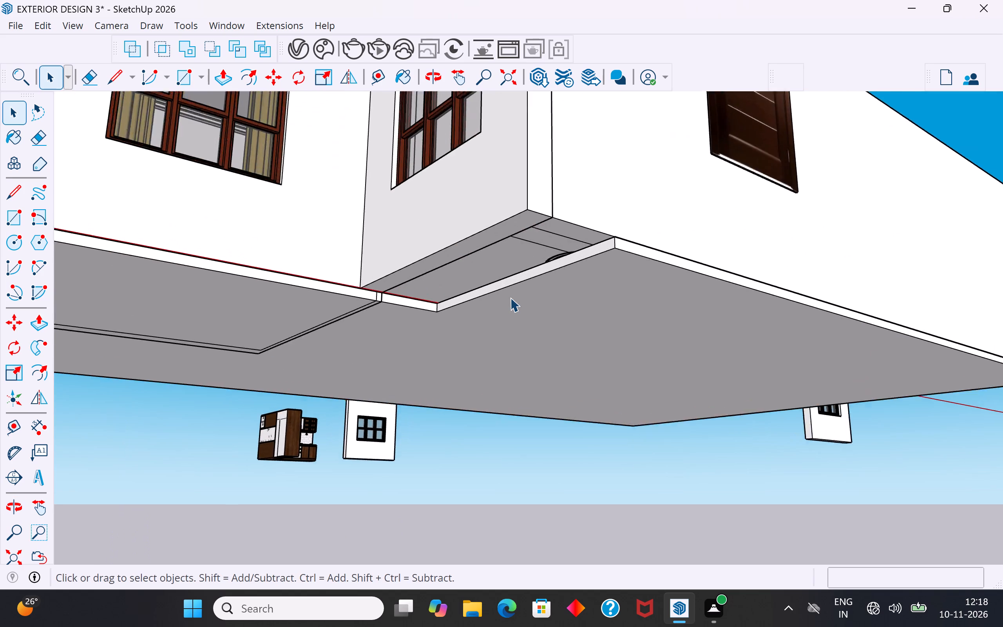
{"action": "scroll", "coordinate": [510, 297], "scroll_direction": "up", "scroll_amount": 3}
{"action": "double_click", "coordinate": [571, 246]}
{"action": "double_click", "coordinate": [589, 242]}
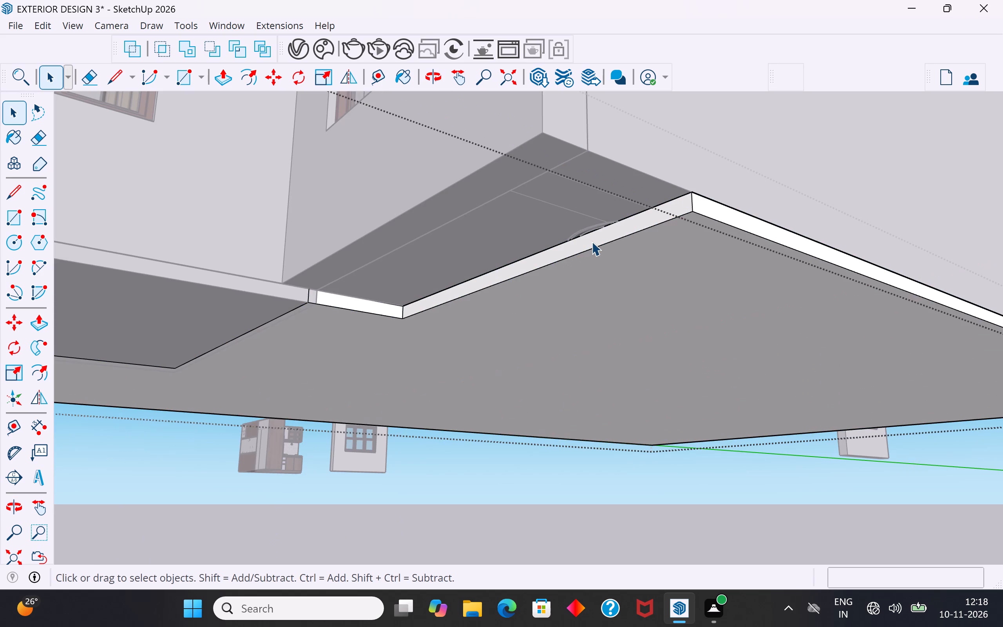
{"action": "triple_click", "coordinate": [592, 241]}
{"action": "triple_click", "coordinate": [605, 235]}
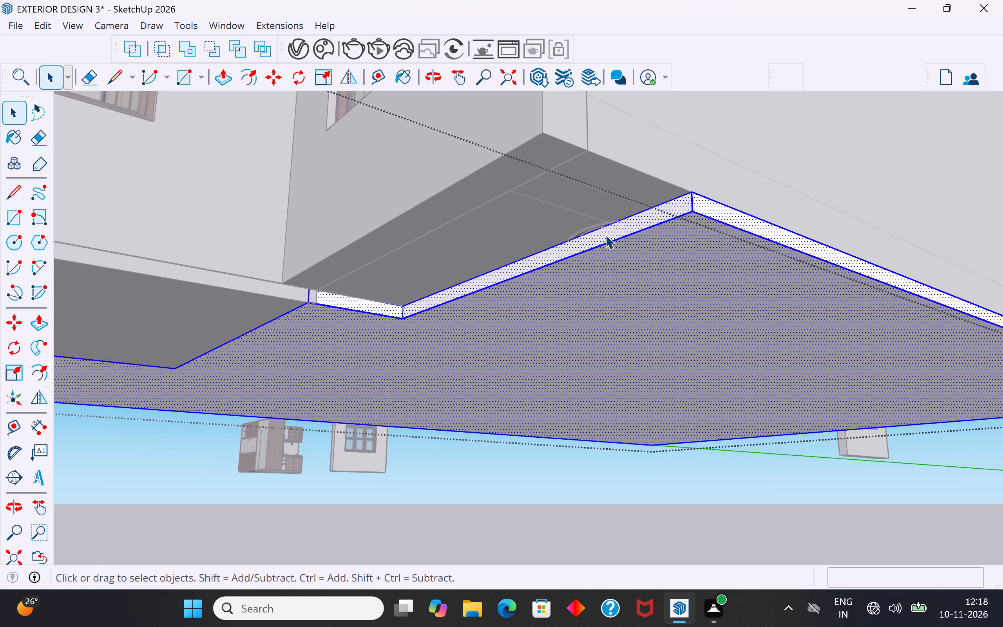
{"action": "left_click", "coordinate": [605, 235]}
{"action": "left_click", "coordinate": [621, 227]}
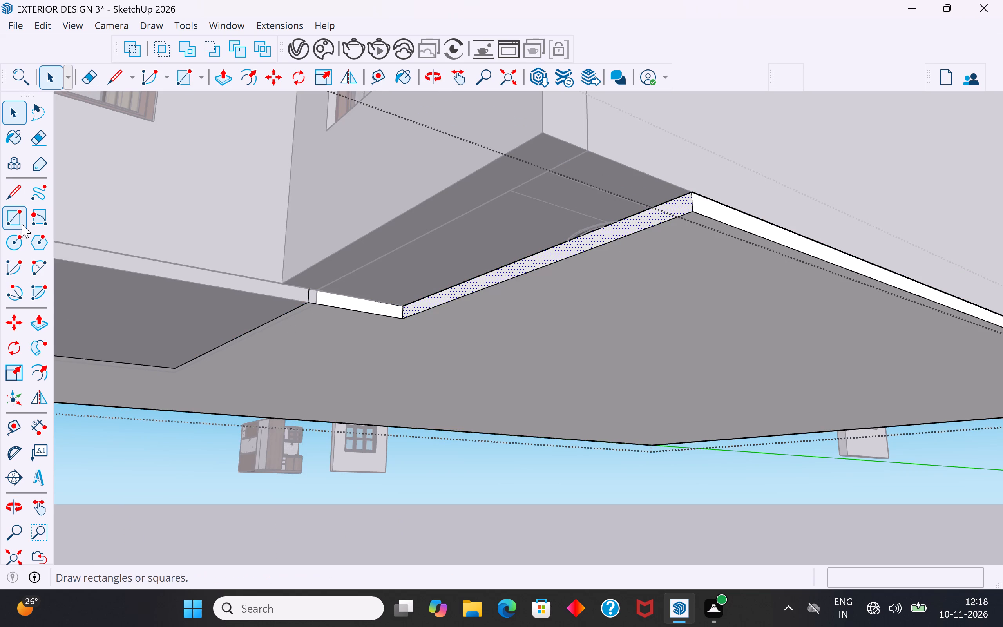
{"action": "left_click", "coordinate": [32, 331]}
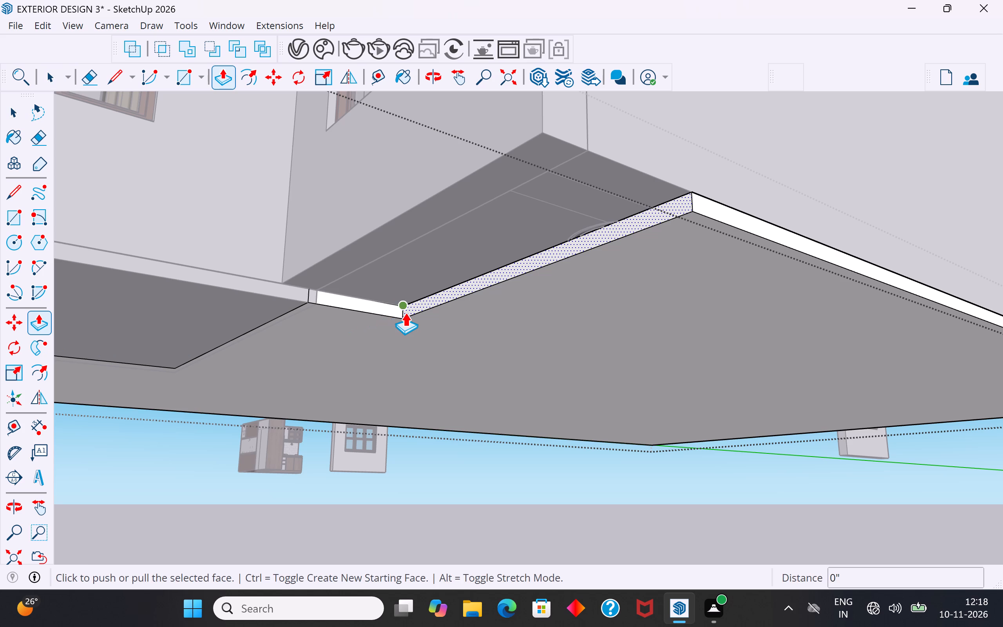
{"action": "left_click", "coordinate": [405, 312]}
{"action": "left_click", "coordinate": [281, 288]}
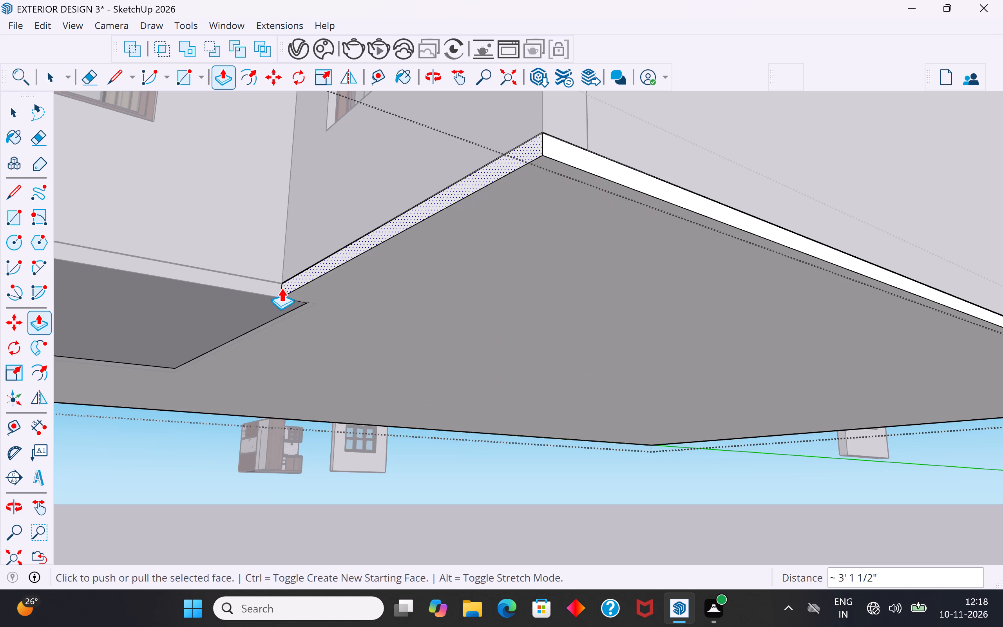
{"action": "left_click", "coordinate": [14, 115]}
{"action": "left_click", "coordinate": [153, 453]}
{"action": "scroll", "coordinate": [453, 442], "scroll_direction": "down", "scroll_amount": 9}
{"action": "left_click", "coordinate": [478, 462]}
Examine the underside of the floor slabs and the inner corner where they meet the exterior walls.
{"action": "middle_click_drag", "start_coordinate": [606, 430], "coordinate": [554, 252]}
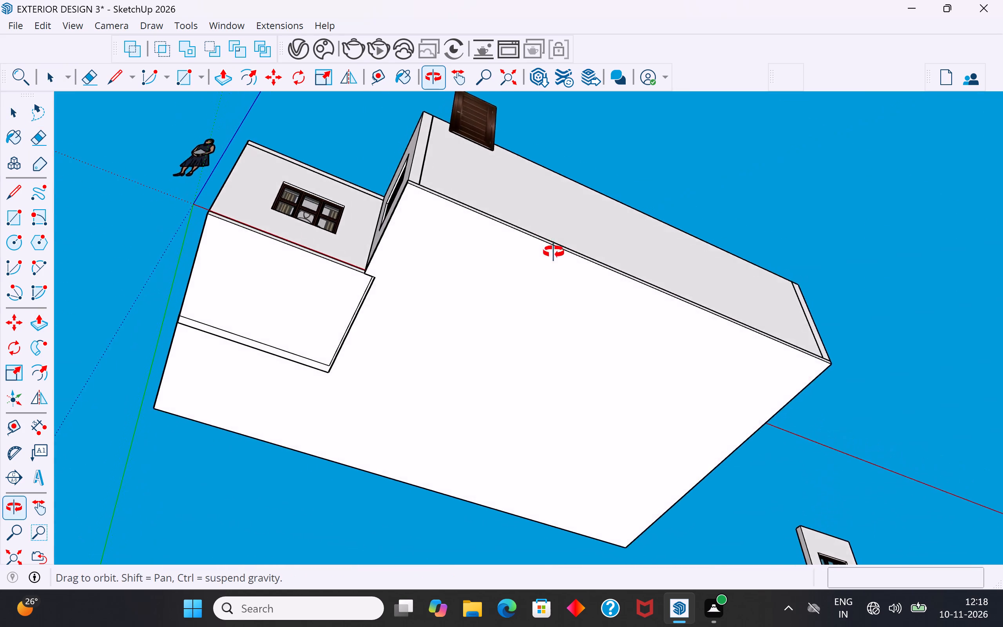
{"action": "middle_click_drag", "start_coordinate": [554, 252], "coordinate": [774, 393]}
{"action": "scroll", "coordinate": [547, 384], "scroll_direction": "up", "scroll_amount": 9}
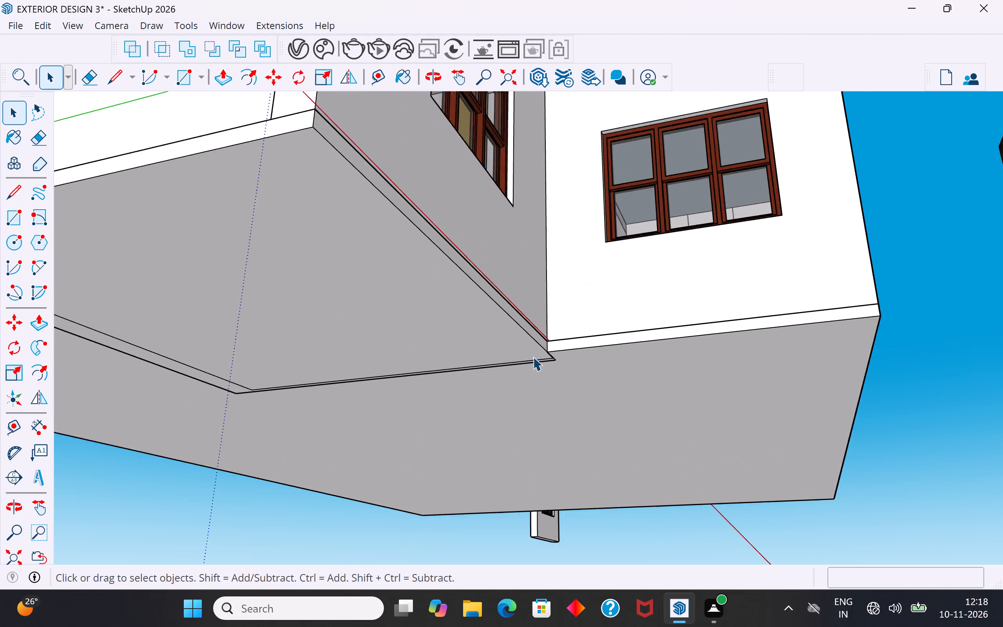
{"action": "scroll", "coordinate": [533, 357], "scroll_direction": "up", "scroll_amount": 9}
{"action": "scroll", "coordinate": [567, 330], "scroll_direction": "up", "scroll_amount": 7}
{"action": "middle_click_drag", "start_coordinate": [579, 337], "coordinate": [530, 422]}
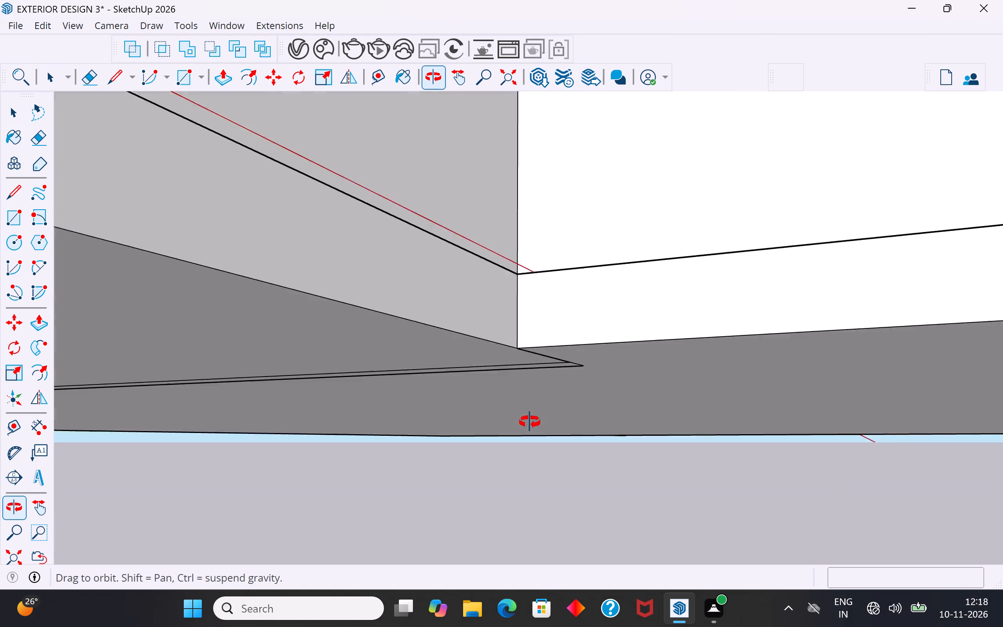
{"action": "middle_click_drag", "start_coordinate": [530, 422], "coordinate": [550, 362]}
{"action": "scroll", "coordinate": [672, 339], "scroll_direction": "down", "scroll_amount": 16}
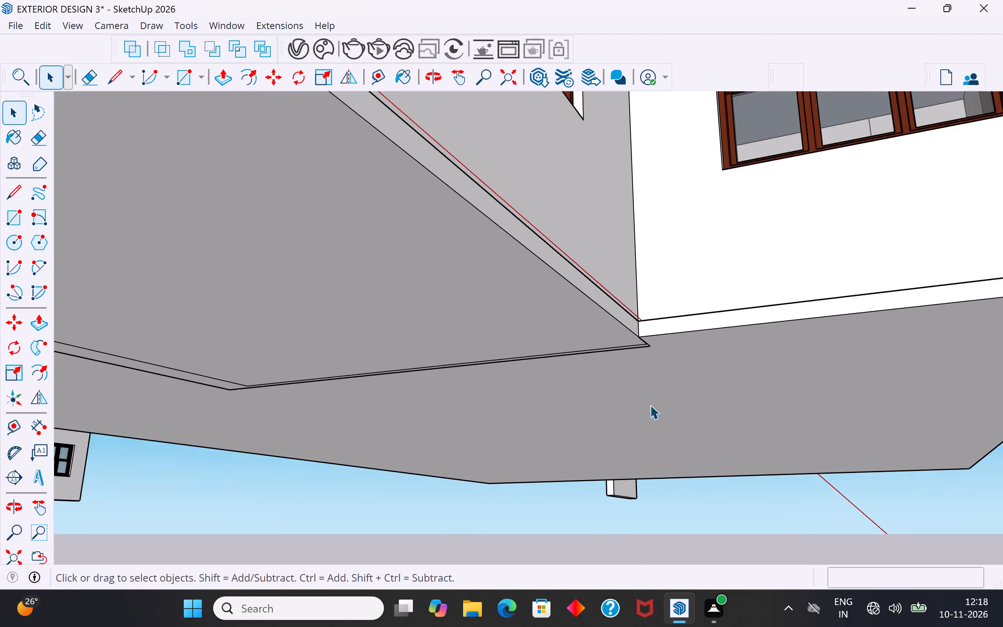
{"action": "scroll", "coordinate": [650, 405], "scroll_direction": "down", "scroll_amount": 11}
{"action": "scroll", "coordinate": [643, 416], "scroll_direction": "up", "scroll_amount": 1}
{"action": "middle_click_drag", "start_coordinate": [643, 416], "coordinate": [507, 510]}
{"action": "left_click", "coordinate": [561, 527]}
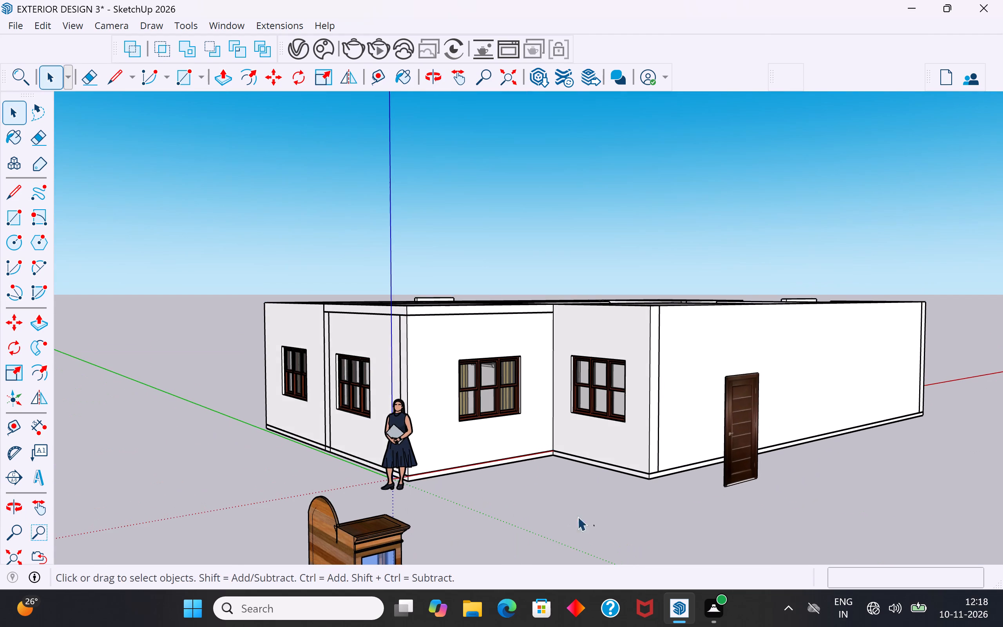
Examine the house from above, including the open end by the staircase, the living area, and the dining room's doorway and windows.
{"action": "middle_click_drag", "start_coordinate": [689, 491], "coordinate": [511, 575]}
{"action": "scroll", "coordinate": [505, 308], "scroll_direction": "down", "scroll_amount": 8}
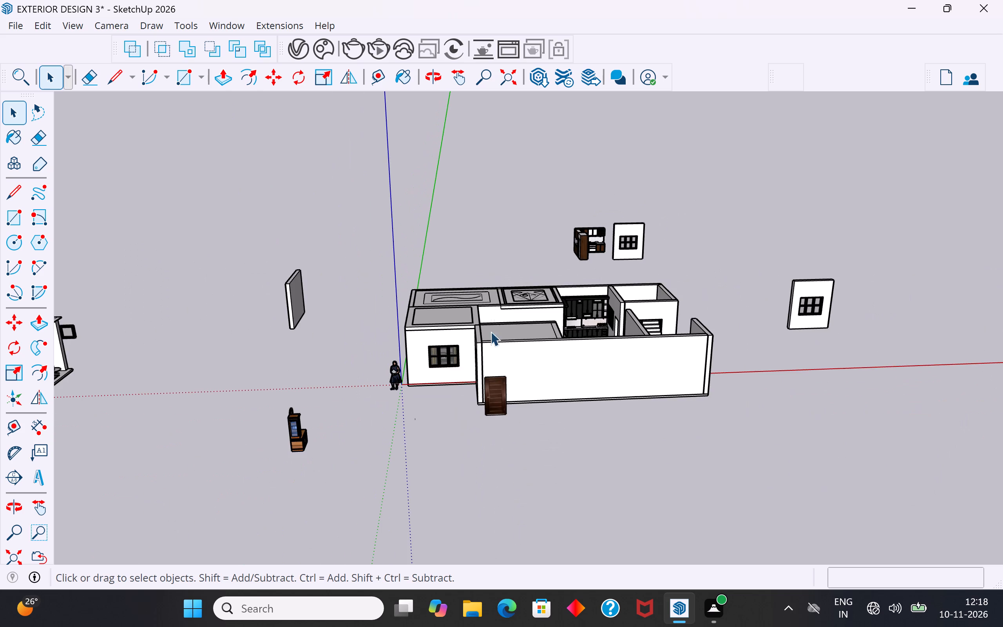
{"action": "middle_click_drag", "start_coordinate": [607, 463], "coordinate": [364, 482]}
{"action": "left_click", "coordinate": [542, 510]}
{"action": "middle_click_drag", "start_coordinate": [784, 426], "coordinate": [503, 503]}
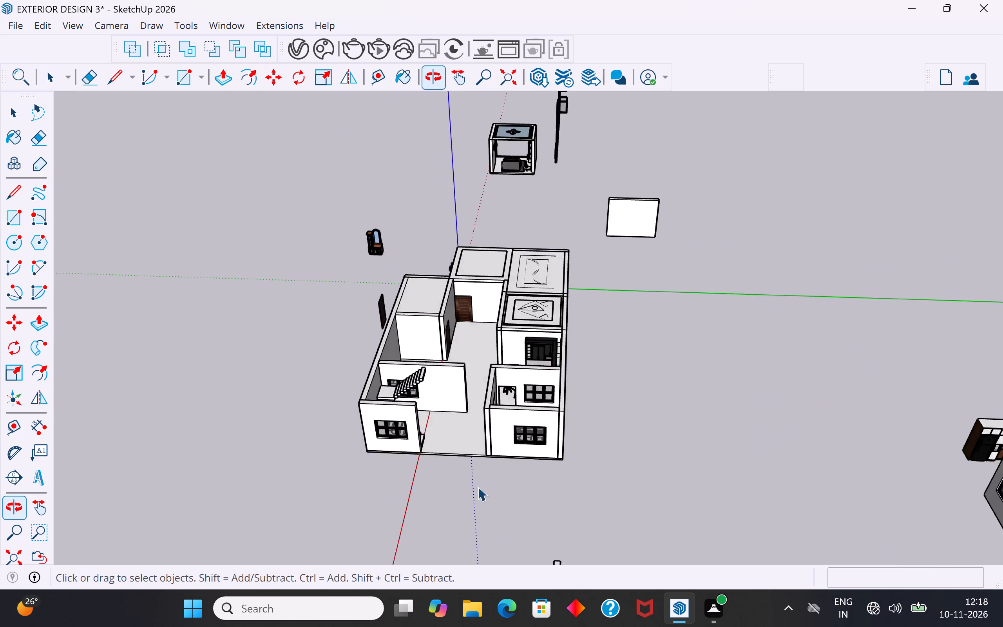
{"action": "scroll", "coordinate": [471, 476], "scroll_direction": "up", "scroll_amount": 8}
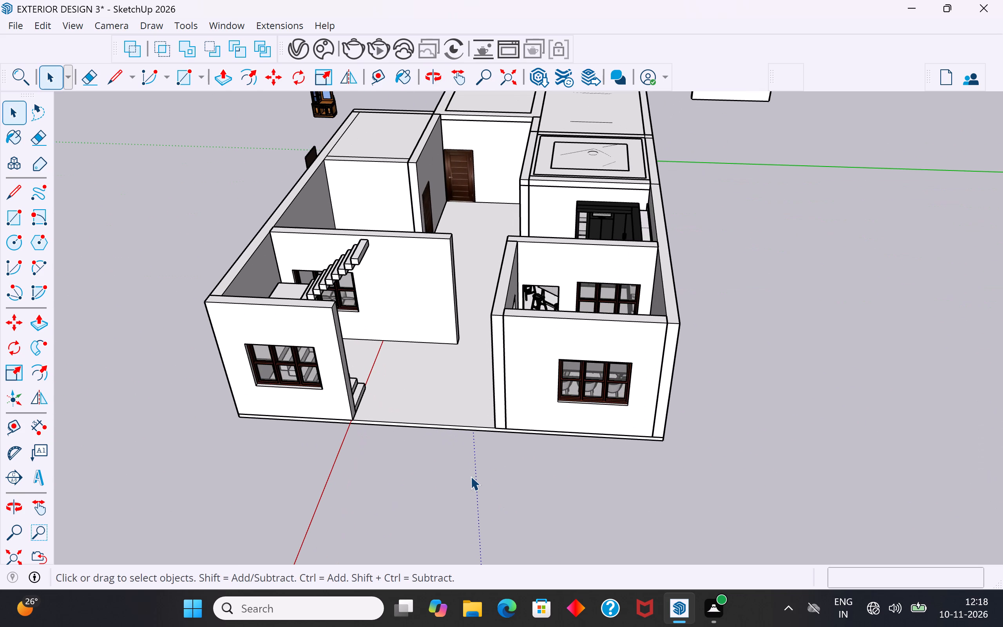
{"action": "scroll", "coordinate": [388, 327], "scroll_direction": "up", "scroll_amount": 3}
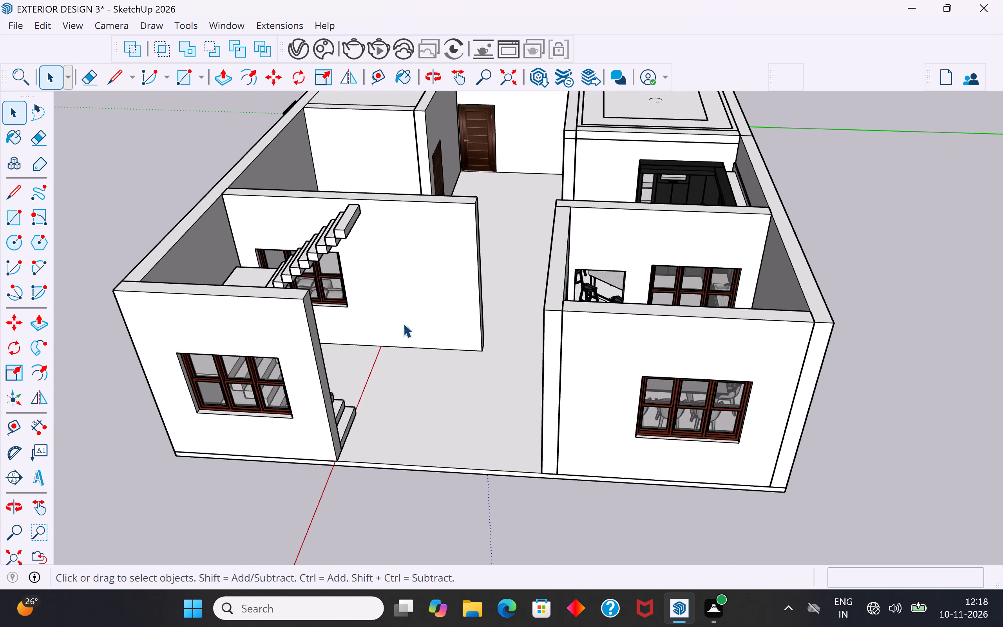
{"action": "middle_click_drag", "start_coordinate": [404, 344], "coordinate": [97, 445]}
{"action": "scroll", "coordinate": [591, 329], "scroll_direction": "down", "scroll_amount": 3}
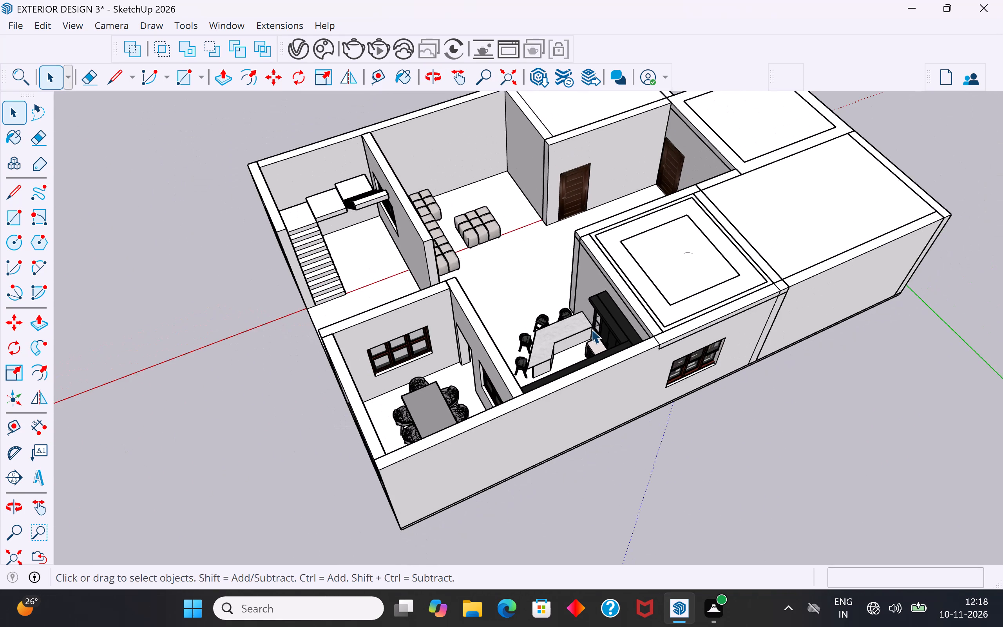
{"action": "middle_click_drag", "start_coordinate": [492, 399], "coordinate": [662, 368]}
{"action": "scroll", "coordinate": [508, 355], "scroll_direction": "up", "scroll_amount": 6}
{"action": "middle_click_drag", "start_coordinate": [531, 361], "coordinate": [647, 333]}
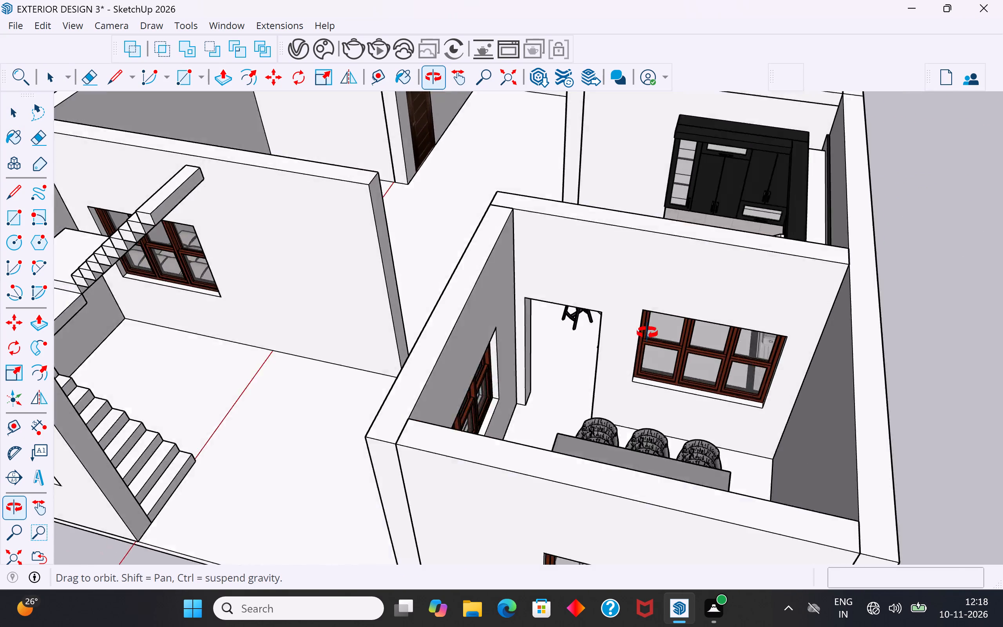
{"action": "middle_click_drag", "start_coordinate": [647, 333], "coordinate": [662, 329]}
{"action": "scroll", "coordinate": [653, 333], "scroll_direction": "up", "scroll_amount": 3}
{"action": "middle_click_drag", "start_coordinate": [649, 333], "coordinate": [589, 361]}
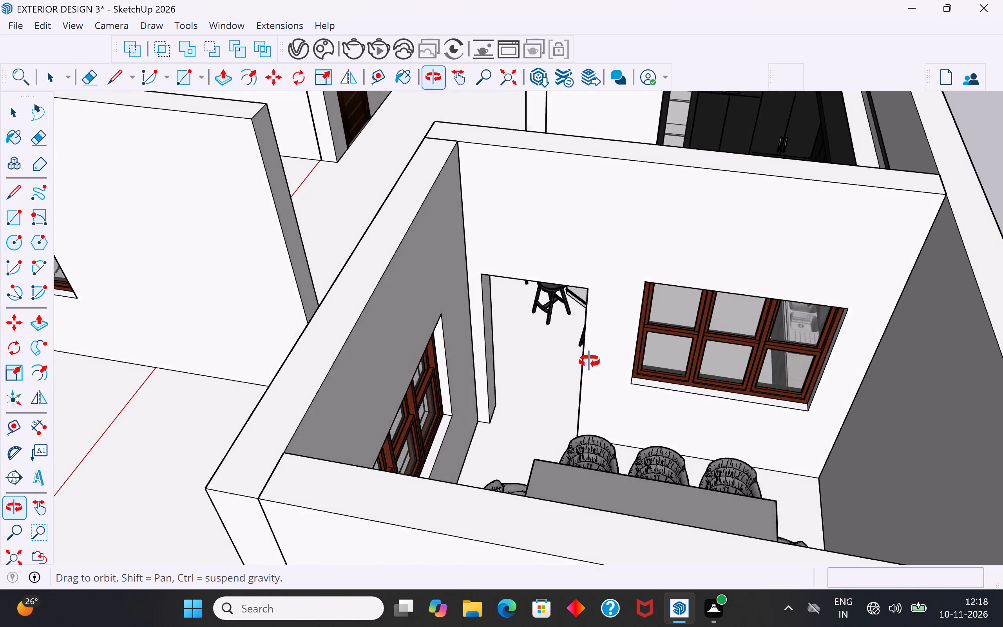
Examine the house from above around the staircase, kitchen island, and the dining room's doorway and windows.
{"action": "middle_click_drag", "start_coordinate": [589, 361], "coordinate": [878, 361]}
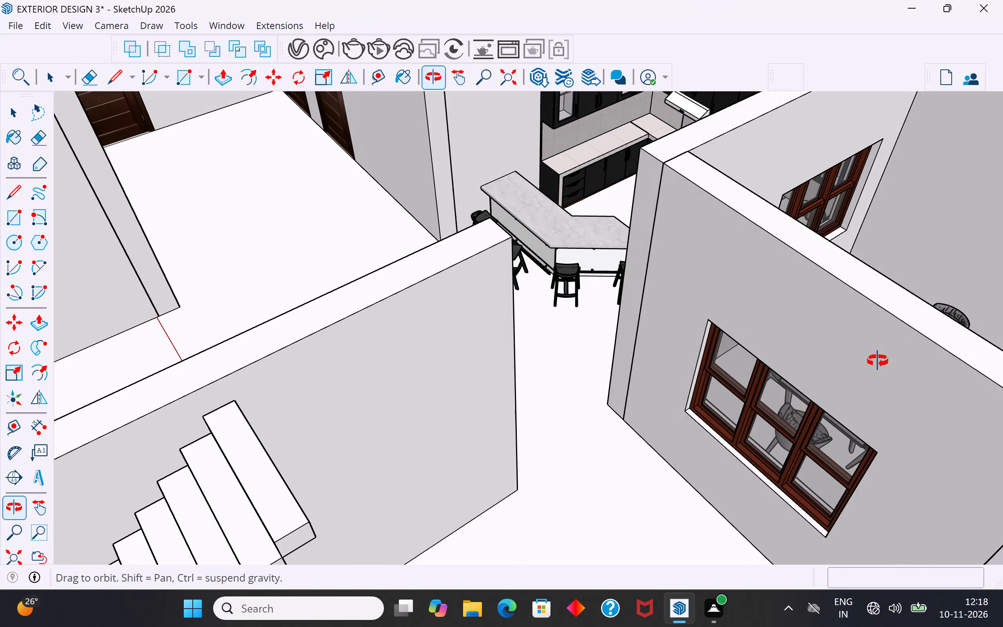
{"action": "middle_click_drag", "start_coordinate": [878, 361], "coordinate": [947, 396]}
{"action": "scroll", "coordinate": [615, 355], "scroll_direction": "down", "scroll_amount": 7}
{"action": "middle_click_drag", "start_coordinate": [623, 362], "coordinate": [776, 363]}
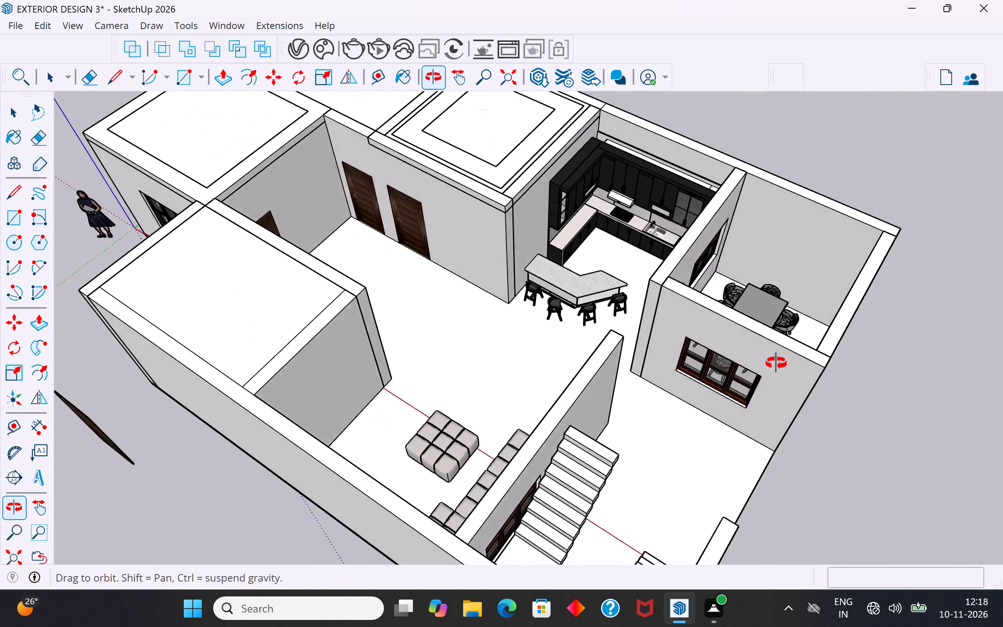
{"action": "middle_click_drag", "start_coordinate": [776, 363], "coordinate": [841, 362]}
{"action": "scroll", "coordinate": [677, 239], "scroll_direction": "up", "scroll_amount": 3}
{"action": "middle_click_drag", "start_coordinate": [693, 222], "coordinate": [853, 205]}
{"action": "scroll", "coordinate": [601, 254], "scroll_direction": "up", "scroll_amount": 3}
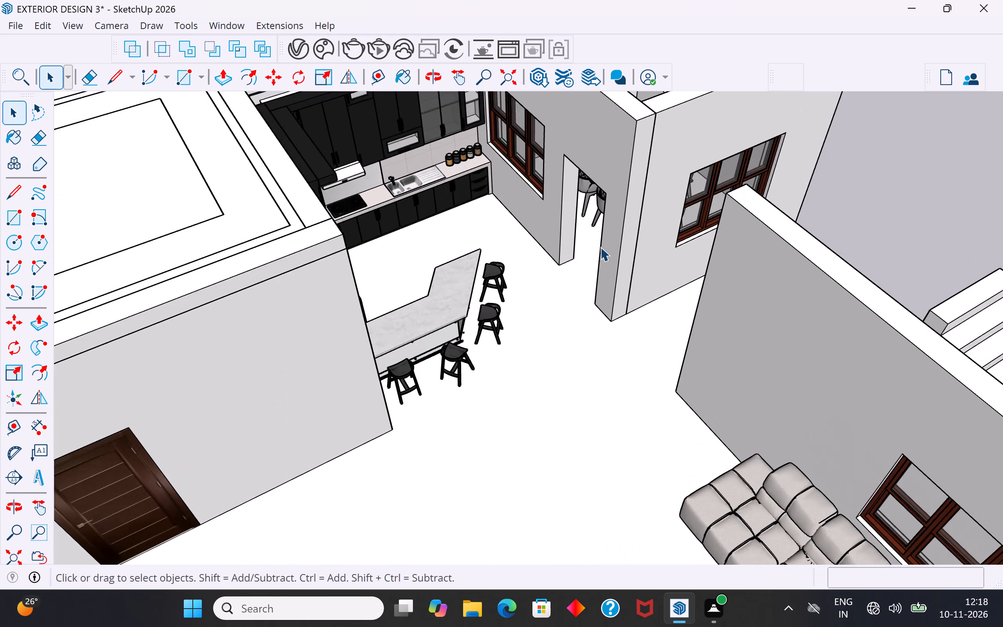
{"action": "scroll", "coordinate": [600, 239], "scroll_direction": "up", "scroll_amount": 1}
{"action": "middle_click_drag", "start_coordinate": [601, 237], "coordinate": [710, 147]}
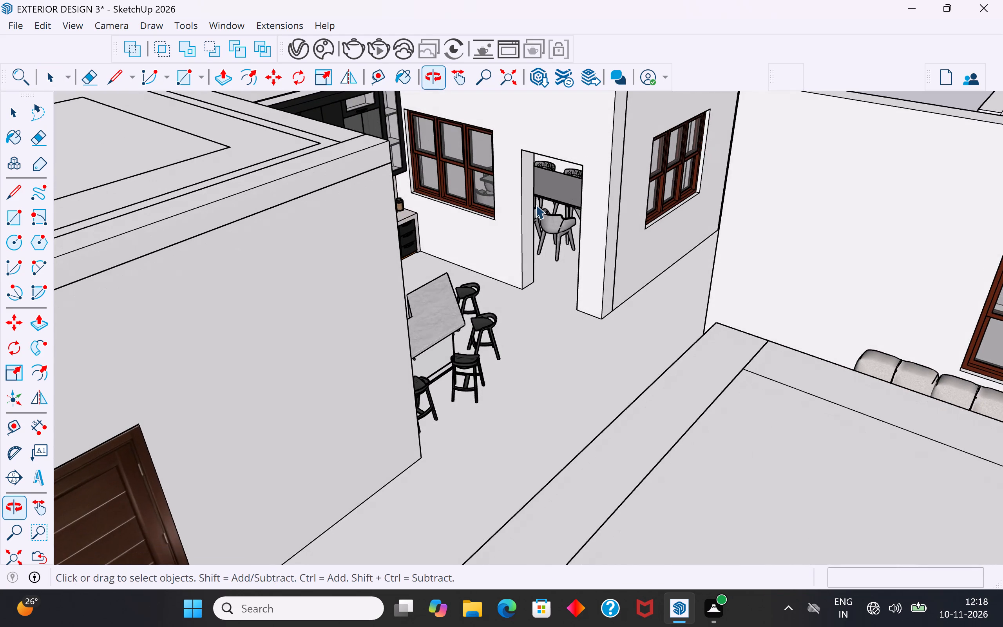
{"action": "scroll", "coordinate": [536, 205], "scroll_direction": "up", "scroll_amount": 3}
{"action": "middle_click_drag", "start_coordinate": [549, 188], "coordinate": [289, 351]}
{"action": "scroll", "coordinate": [276, 353], "scroll_direction": "down", "scroll_amount": 10}
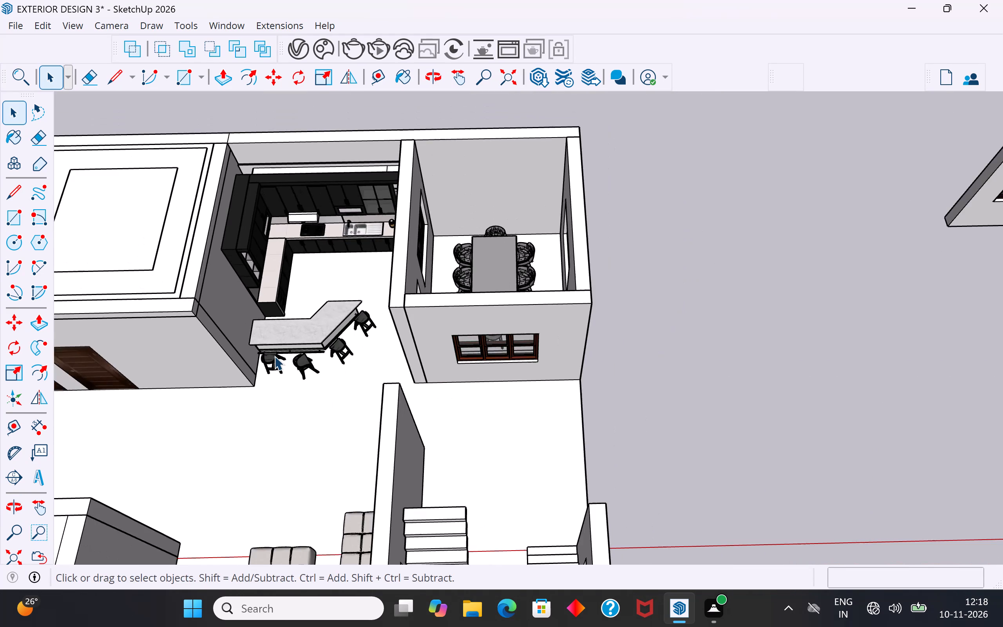
Move the dining table and chairs set about 10" toward the dining room's windowed exterior side wall, and deselect it.
{"action": "middle_click_drag", "start_coordinate": [564, 254], "coordinate": [541, 301]}
{"action": "scroll", "coordinate": [526, 237], "scroll_direction": "up", "scroll_amount": 4}
{"action": "left_click", "coordinate": [493, 250]}
{"action": "scroll", "coordinate": [525, 248], "scroll_direction": "up", "scroll_amount": 1}
{"action": "middle_click_drag", "start_coordinate": [522, 253], "coordinate": [453, 337]}
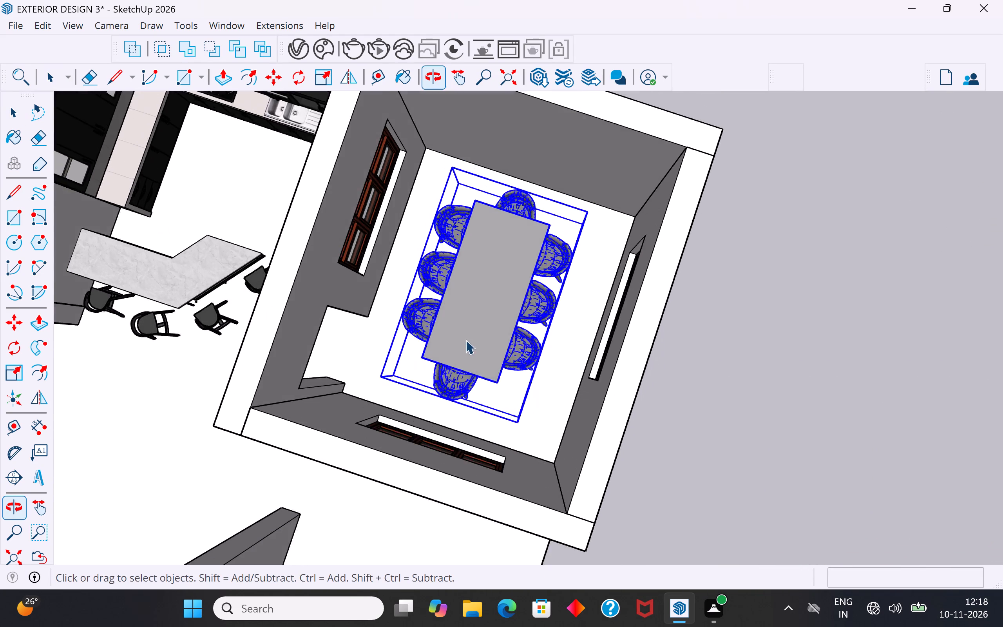
{"action": "scroll", "coordinate": [590, 226], "scroll_direction": "up", "scroll_amount": 8}
{"action": "middle_click_drag", "start_coordinate": [588, 234], "coordinate": [546, 194]}
{"action": "scroll", "coordinate": [585, 256], "scroll_direction": "up", "scroll_amount": 4}
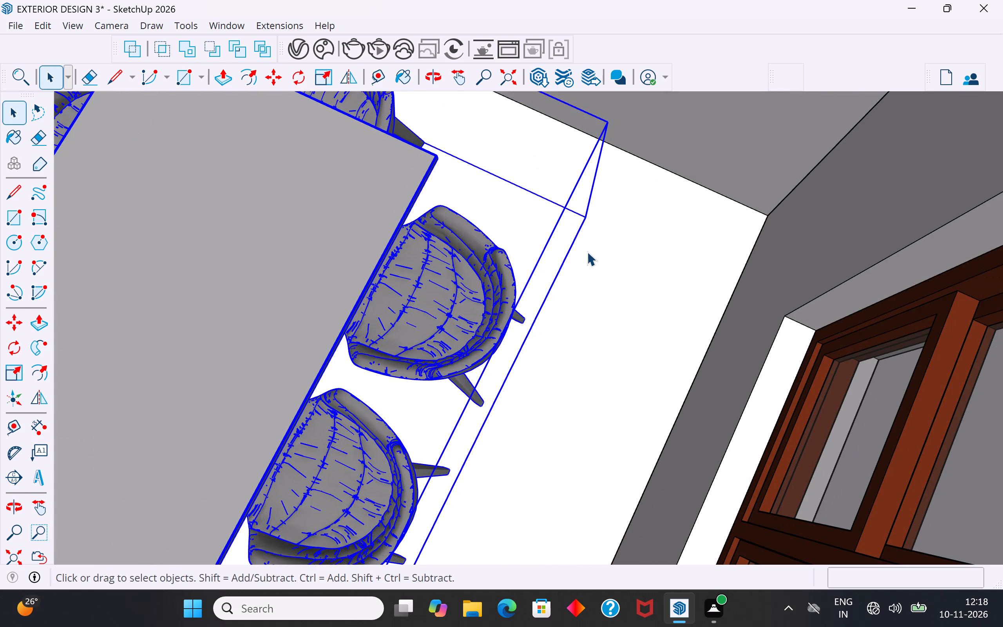
{"action": "key", "text": "m"}
{"action": "left_click", "coordinate": [590, 221]}
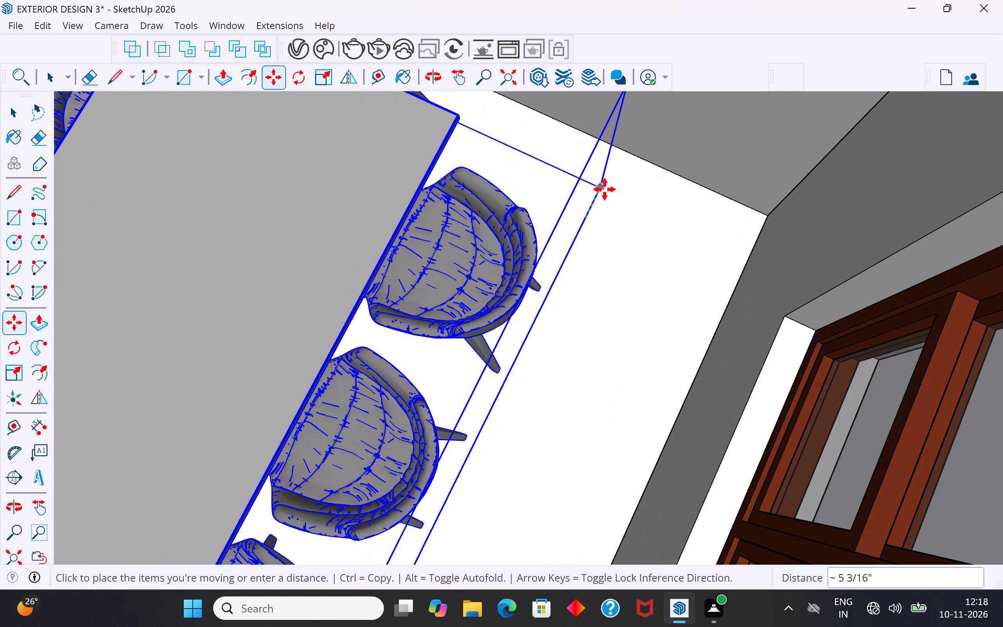
{"action": "scroll", "coordinate": [605, 189], "scroll_direction": "down", "scroll_amount": 6}
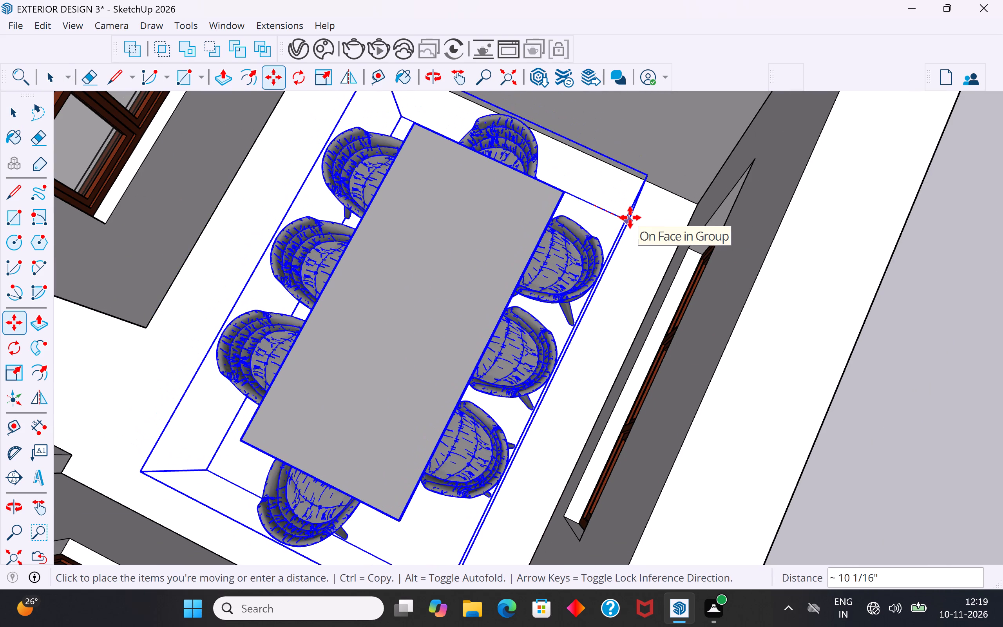
{"action": "left_click", "coordinate": [630, 217]}
{"action": "scroll", "coordinate": [559, 274], "scroll_direction": "down", "scroll_amount": 4}
{"action": "middle_click_drag", "start_coordinate": [559, 274], "coordinate": [682, 212]}
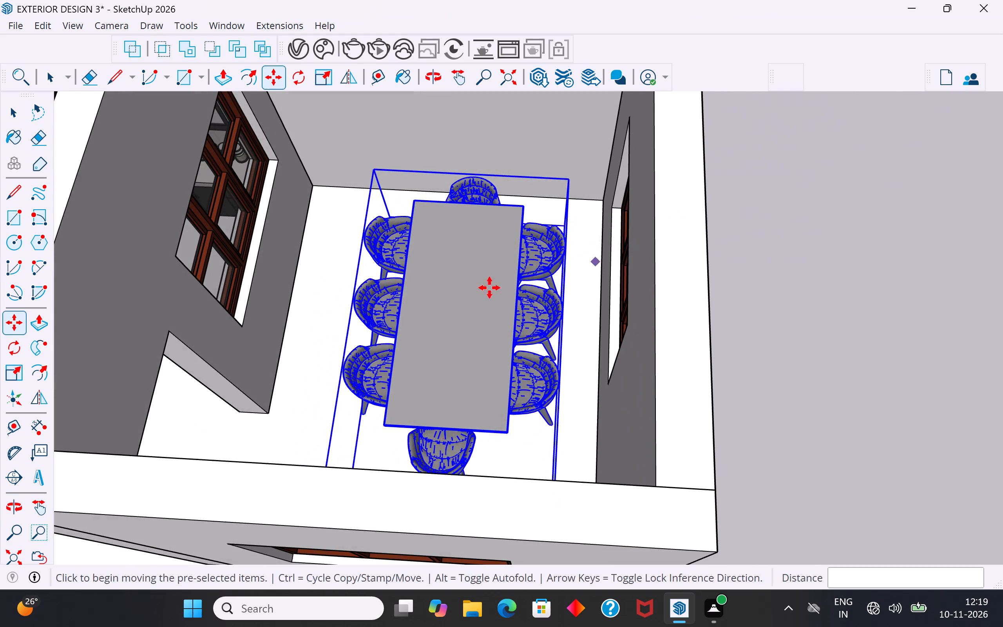
{"action": "middle_click_drag", "start_coordinate": [489, 288], "coordinate": [728, 279]}
{"action": "scroll", "coordinate": [581, 370], "scroll_direction": "up", "scroll_amount": 1}
{"action": "middle_click_drag", "start_coordinate": [581, 370], "coordinate": [619, 320]}
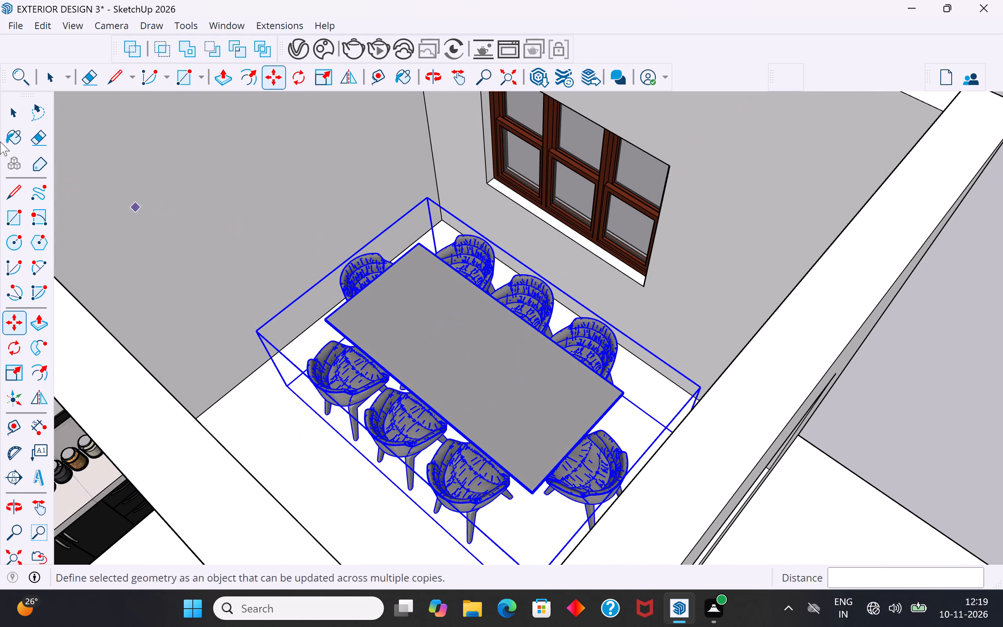
{"action": "left_click", "coordinate": [20, 115]}
{"action": "scroll", "coordinate": [439, 319], "scroll_direction": "down", "scroll_amount": 6}
{"action": "left_click", "coordinate": [773, 189]}
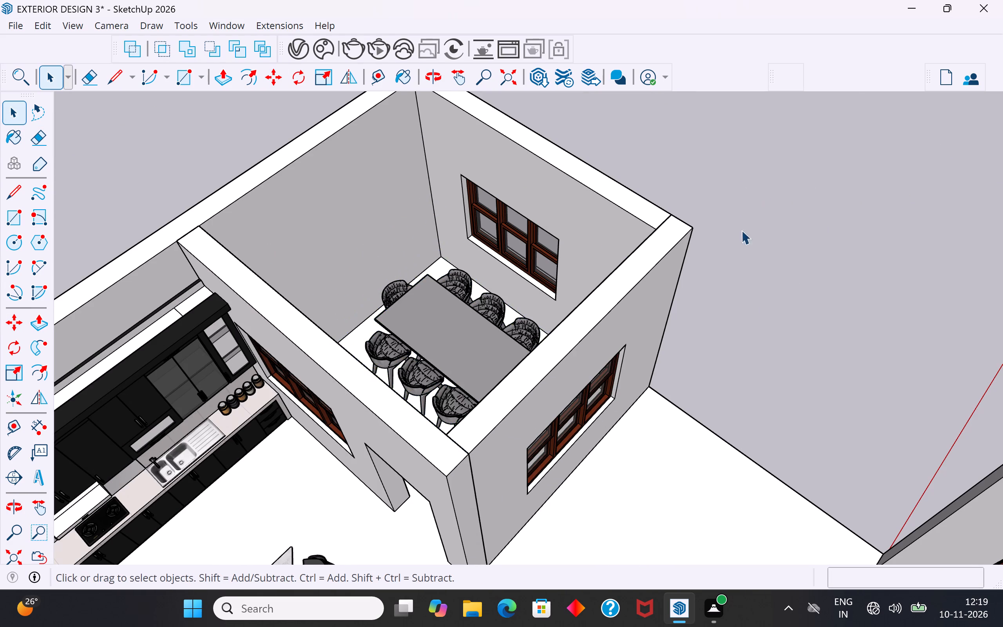
Draw a rectangle about 11' 2" by 9' 7" across the top of the dining room, between the inner wall corners.
{"action": "middle_click_drag", "start_coordinate": [633, 336], "coordinate": [617, 265]}
{"action": "scroll", "coordinate": [610, 257], "scroll_direction": "down", "scroll_amount": 6}
{"action": "middle_click_drag", "start_coordinate": [606, 261], "coordinate": [494, 182]}
{"action": "scroll", "coordinate": [500, 273], "scroll_direction": "down", "scroll_amount": 5}
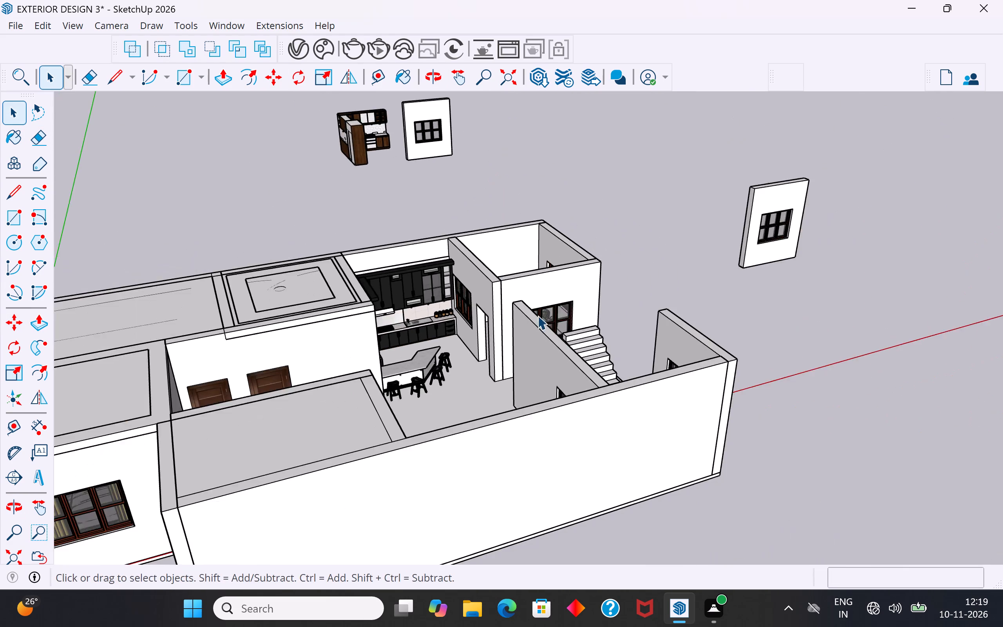
{"action": "middle_click_drag", "start_coordinate": [526, 326], "coordinate": [392, 342]}
{"action": "left_click", "coordinate": [362, 243]}
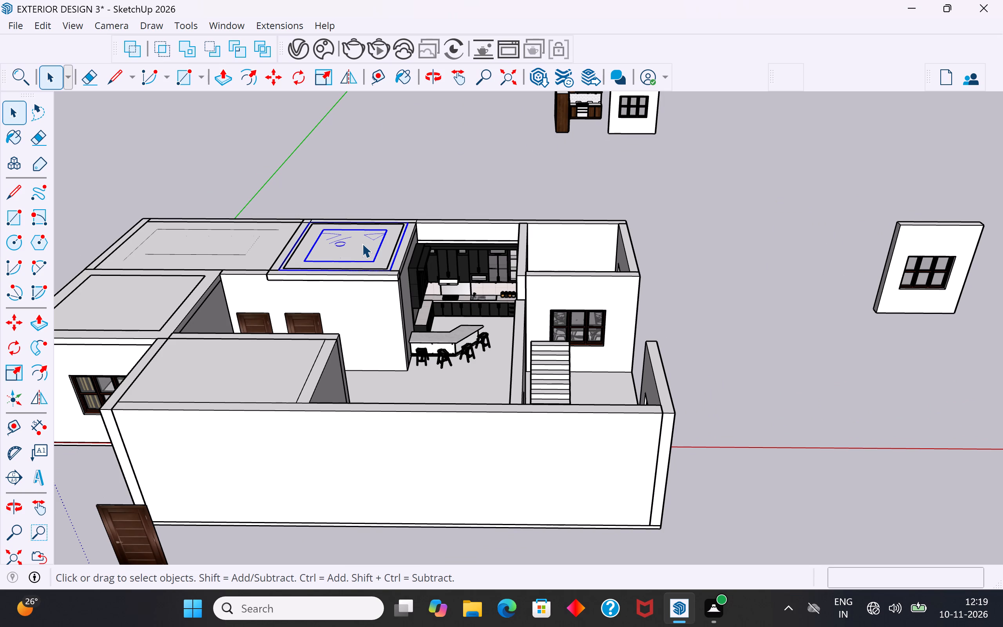
{"action": "middle_click_drag", "start_coordinate": [634, 282], "coordinate": [564, 294]}
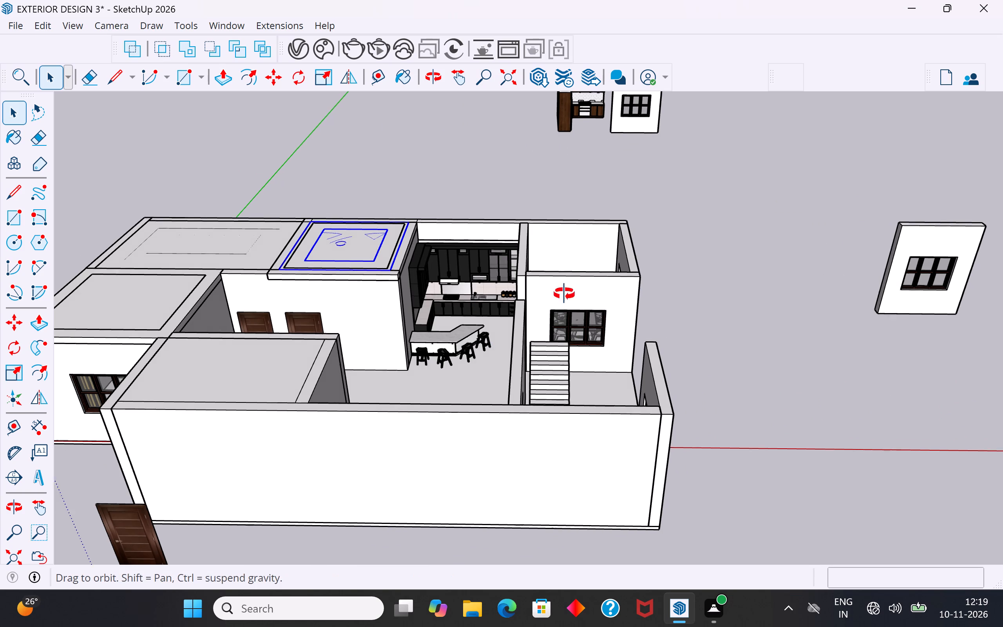
{"action": "middle_click_drag", "start_coordinate": [564, 294], "coordinate": [483, 297]}
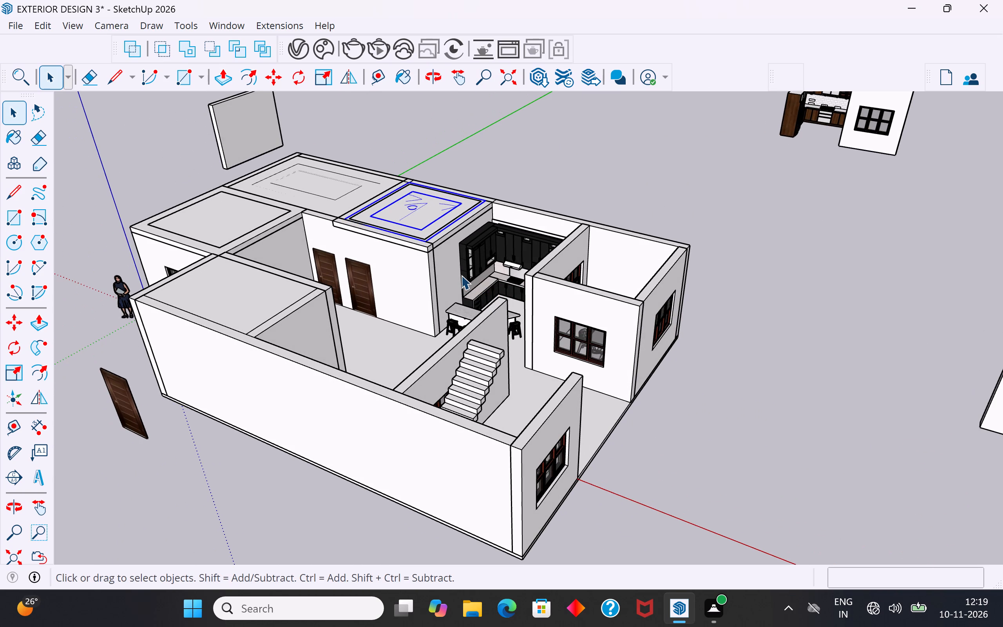
{"action": "scroll", "coordinate": [627, 256], "scroll_direction": "up", "scroll_amount": 5}
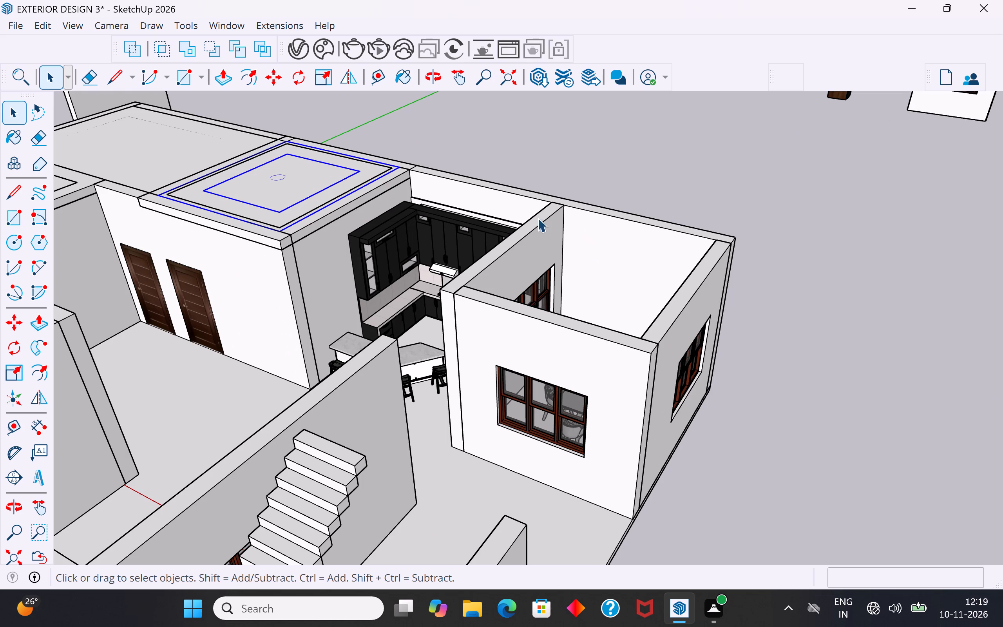
{"action": "left_click", "coordinate": [10, 223]}
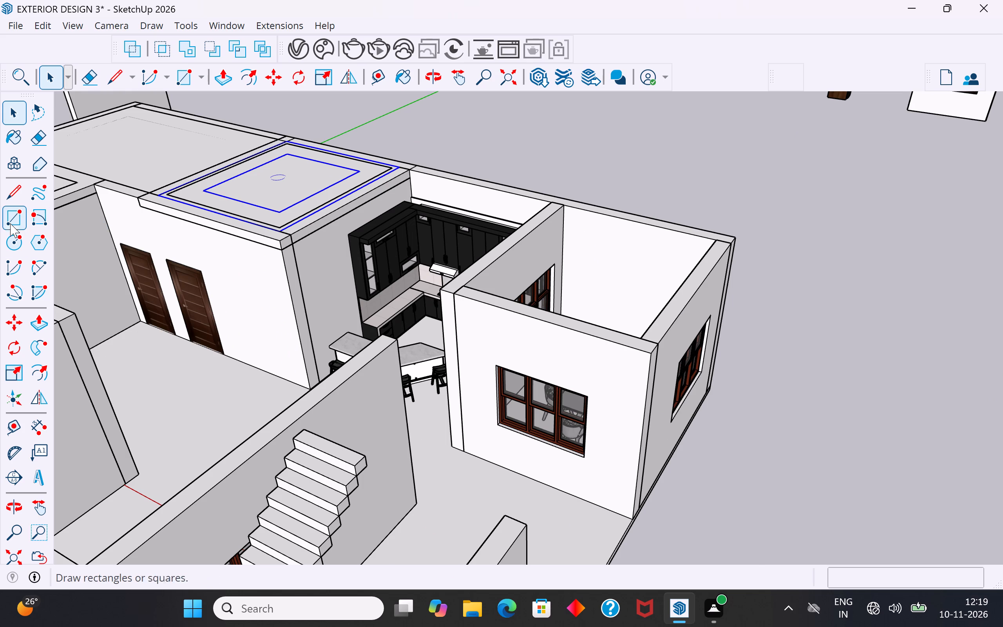
{"action": "left_click", "coordinate": [565, 209]}
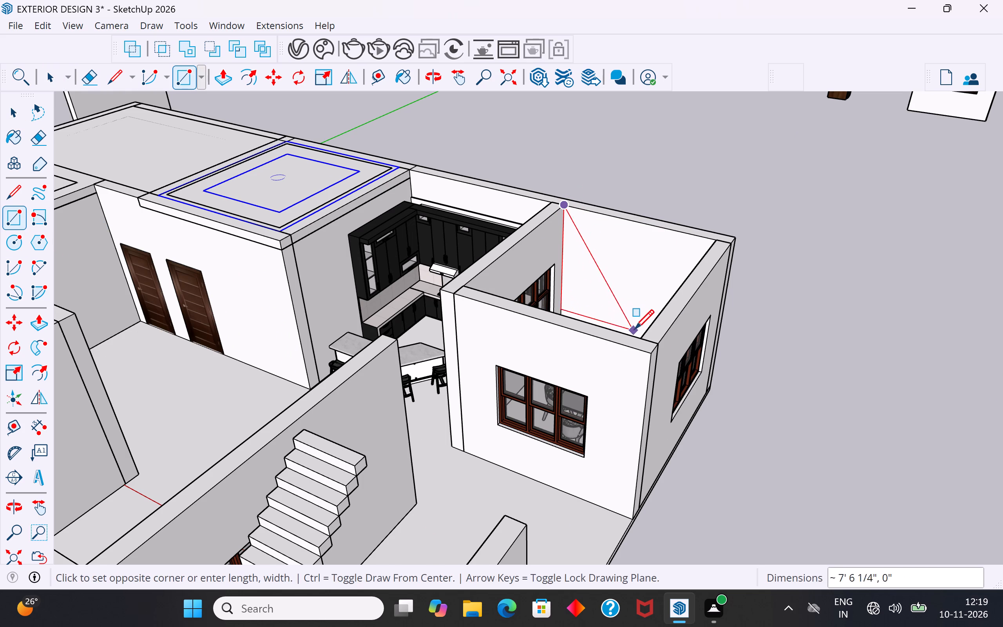
{"action": "left_click", "coordinate": [643, 335]}
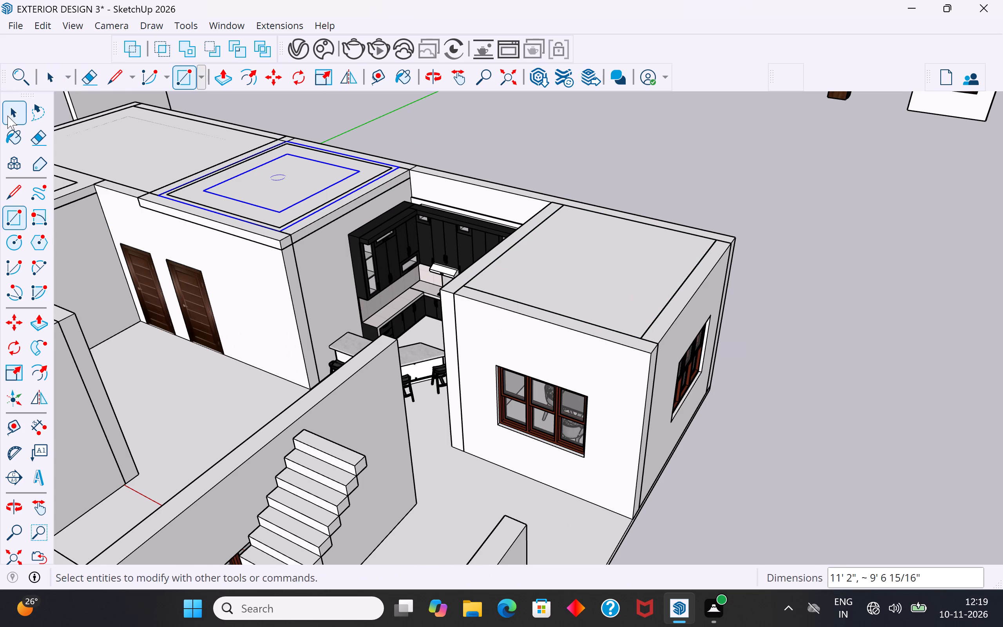
{"action": "left_click", "coordinate": [7, 116]}
{"action": "left_click", "coordinate": [661, 141]}
Move the rectangular face about 18' 10" out of the dining room to clear space beside the house, and deselect it.
{"action": "left_click", "coordinate": [619, 262]}
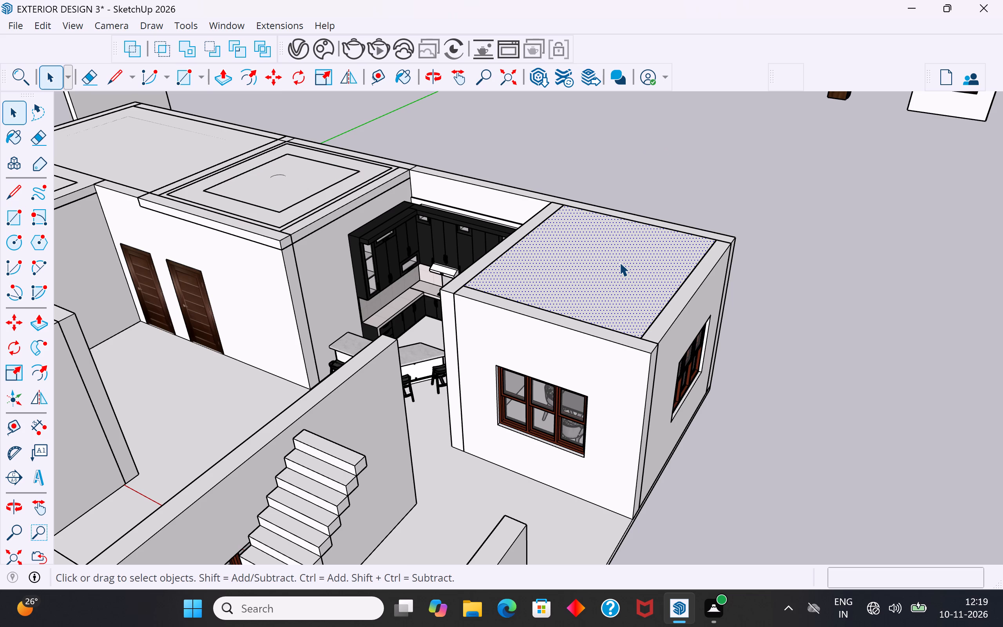
{"action": "key", "text": "m"}
{"action": "left_click", "coordinate": [464, 284]}
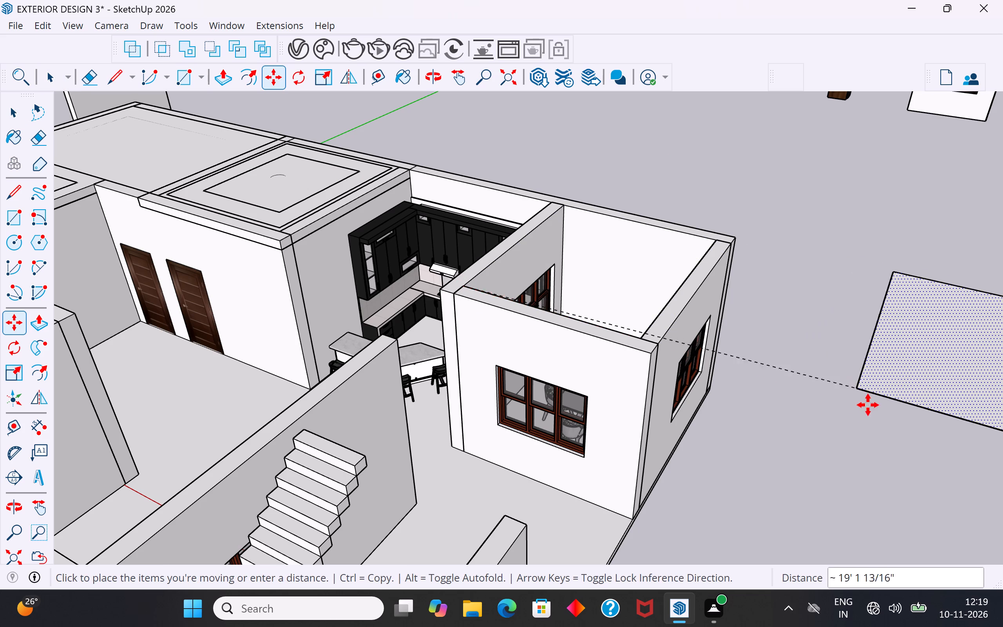
{"action": "left_click", "coordinate": [854, 408]}
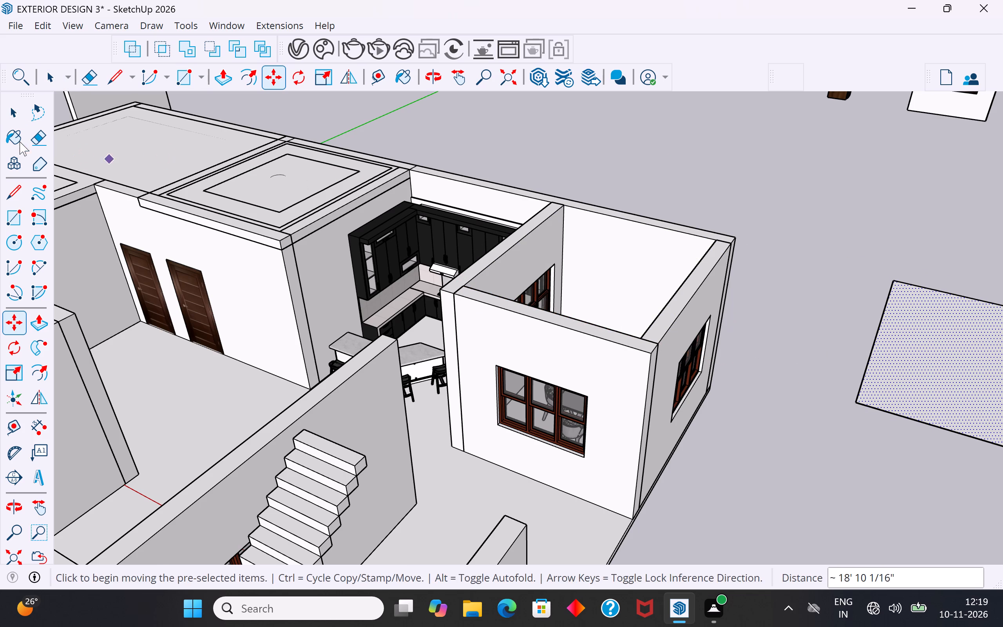
{"action": "left_click", "coordinate": [10, 113]}
{"action": "left_click", "coordinate": [487, 197]}
{"action": "left_click", "coordinate": [515, 162]}
From below, Push/Pull the relocated rectangular face to a thickness of 6" as a ceiling slab.
{"action": "scroll", "coordinate": [406, 246], "scroll_direction": "down", "scroll_amount": 5}
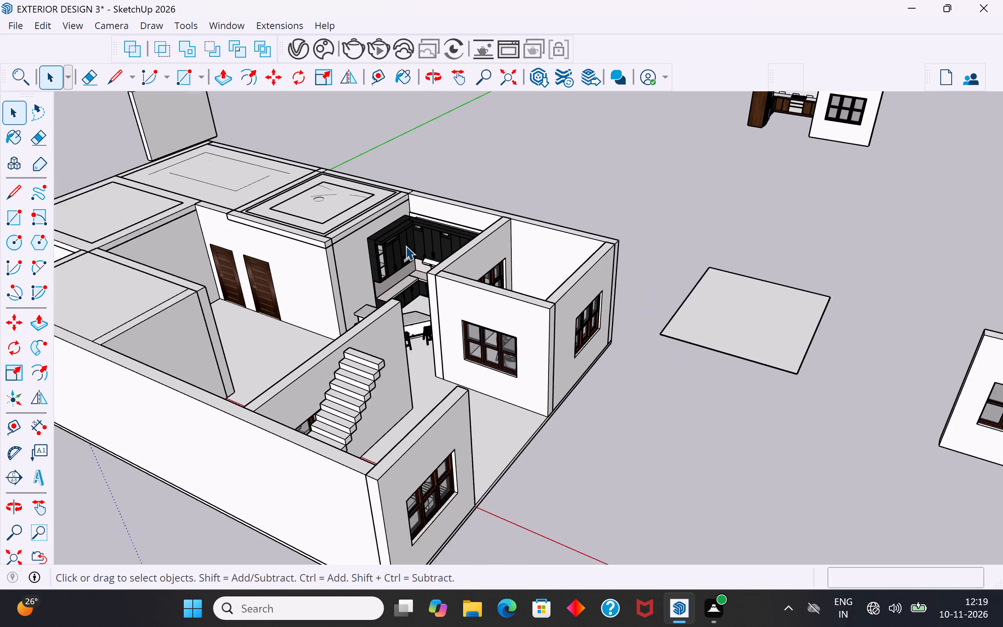
{"action": "scroll", "coordinate": [406, 246], "scroll_direction": "down", "scroll_amount": 1}
{"action": "middle_click_drag", "start_coordinate": [664, 436], "coordinate": [715, 235]}
{"action": "scroll", "coordinate": [696, 210], "scroll_direction": "up", "scroll_amount": 8}
{"action": "left_click", "coordinate": [696, 210]}
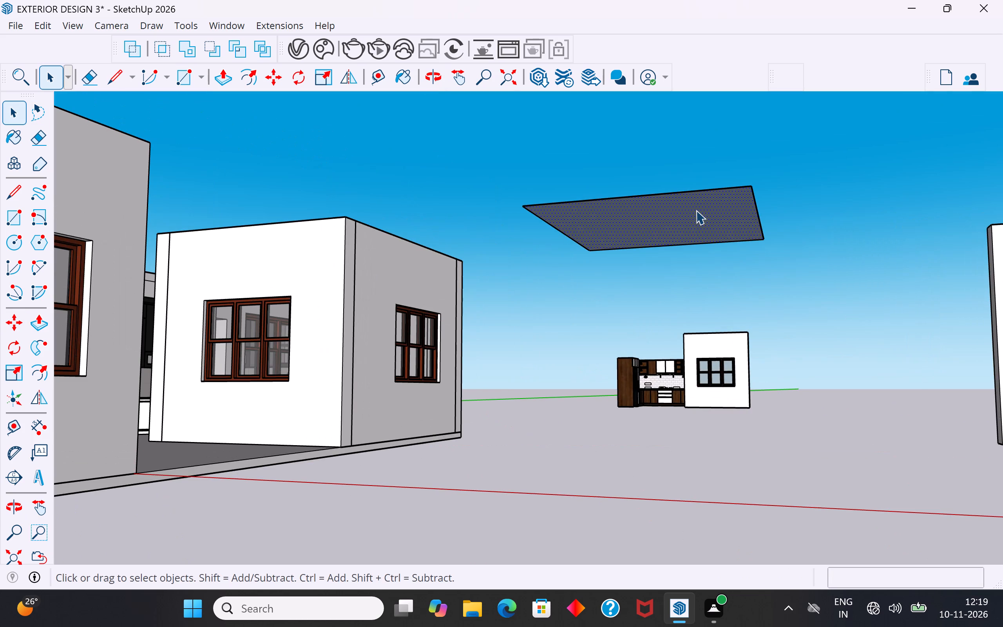
{"action": "left_click", "coordinate": [44, 319]}
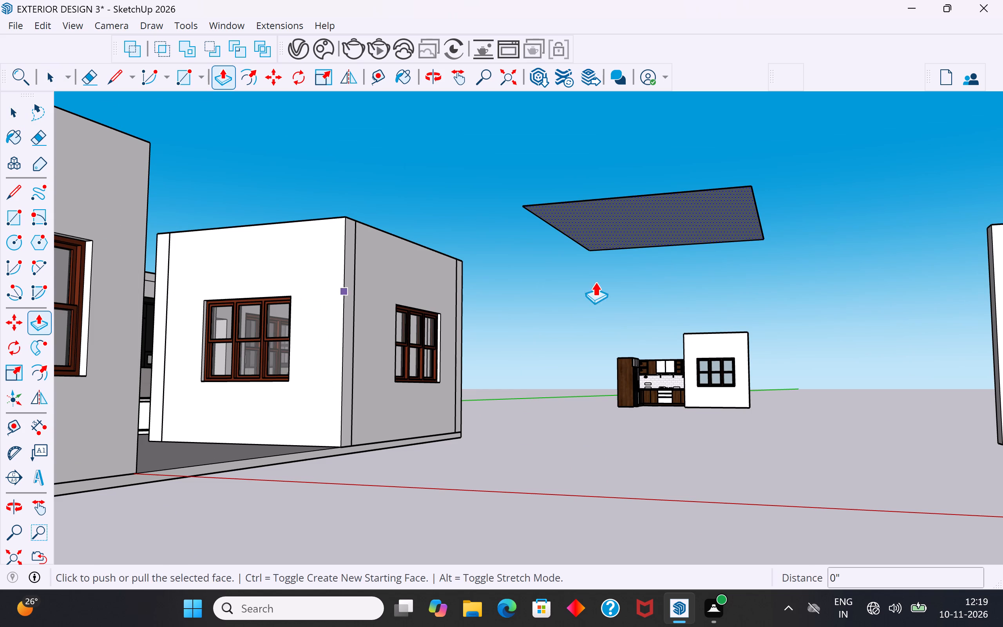
{"action": "left_click", "coordinate": [663, 208]}
{"action": "type", "text": "6\""}
{"action": "key", "text": "Return"}
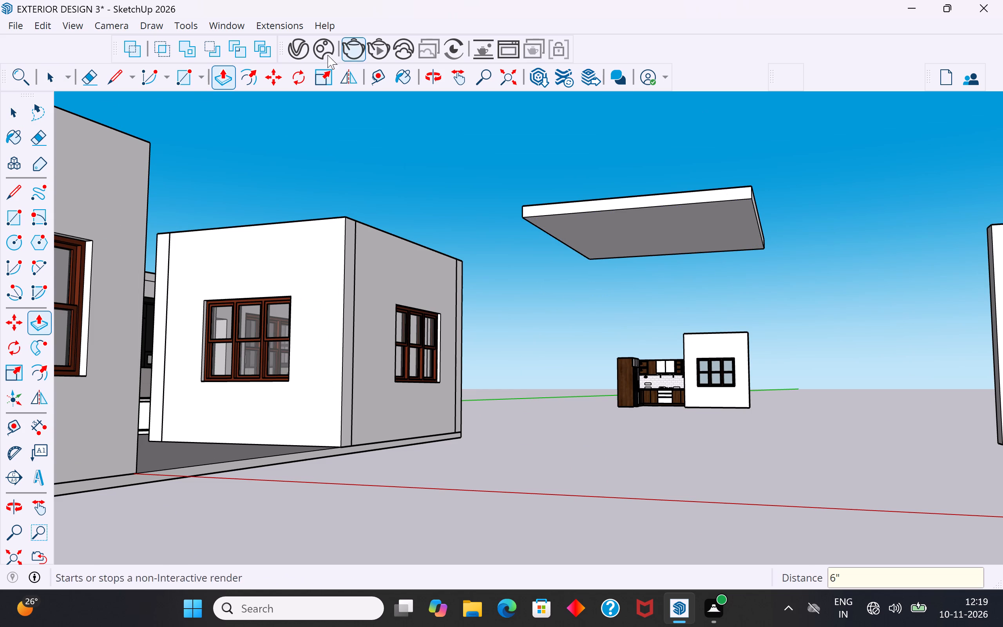
{"action": "left_click", "coordinate": [10, 116]}
{"action": "left_click", "coordinate": [317, 214]}
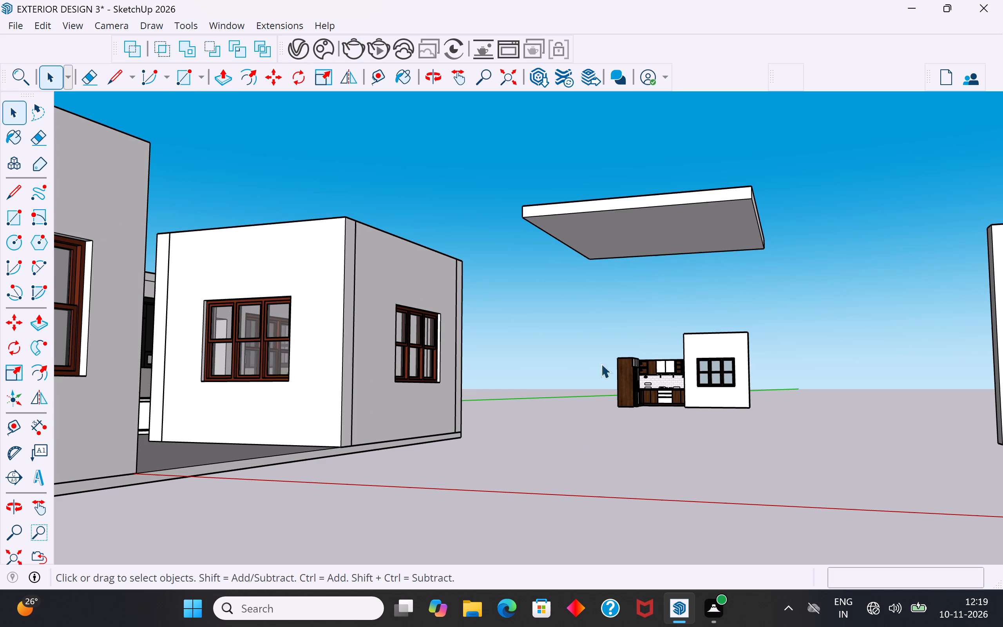
Examine the underside and upper face of the new ceiling slab beside the house.
{"action": "scroll", "coordinate": [635, 328], "scroll_direction": "up", "scroll_amount": 5}
{"action": "scroll", "coordinate": [588, 373], "scroll_direction": "down", "scroll_amount": 5}
{"action": "middle_click_drag", "start_coordinate": [633, 354], "coordinate": [591, 227]}
{"action": "scroll", "coordinate": [591, 227], "scroll_direction": "up", "scroll_amount": 2}
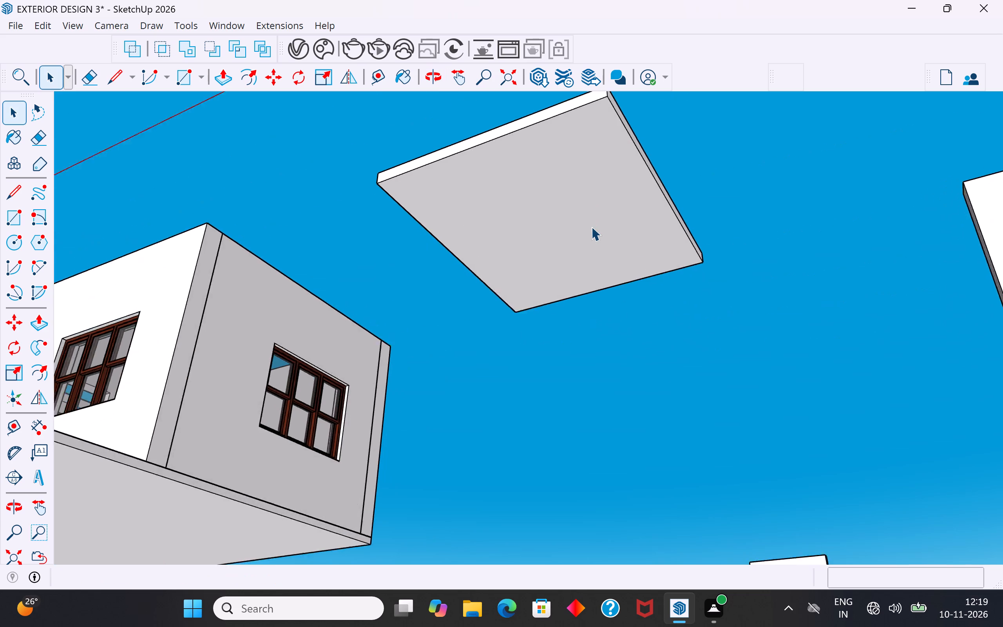
{"action": "scroll", "coordinate": [591, 227], "scroll_direction": "up", "scroll_amount": 3}
{"action": "middle_click_drag", "start_coordinate": [596, 251], "coordinate": [601, 280]}
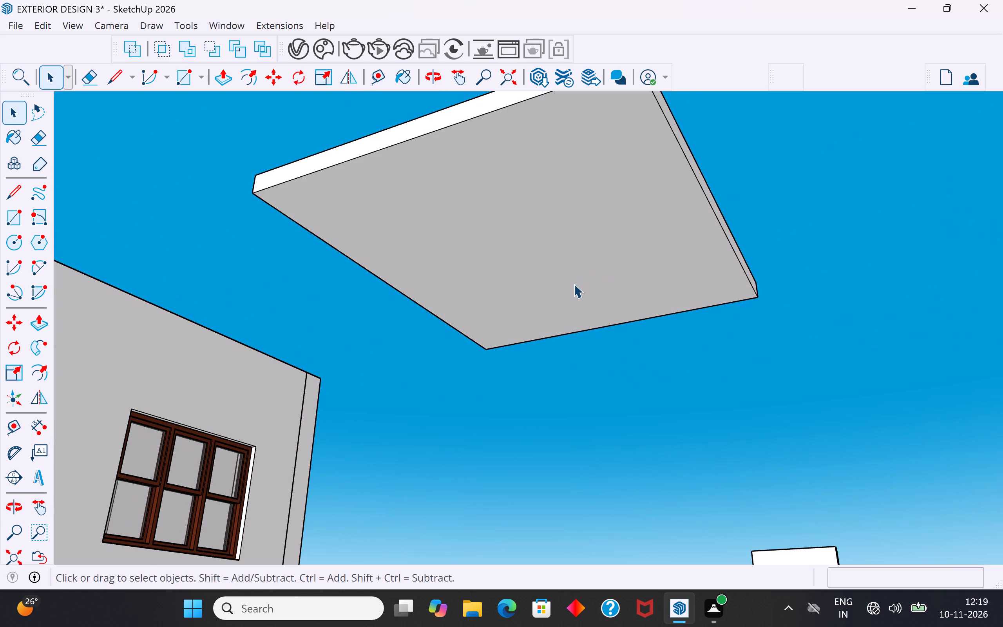
{"action": "left_click", "coordinate": [584, 223]}
{"action": "scroll", "coordinate": [582, 308], "scroll_direction": "down", "scroll_amount": 5}
{"action": "middle_click_drag", "start_coordinate": [572, 315], "coordinate": [660, 559]}
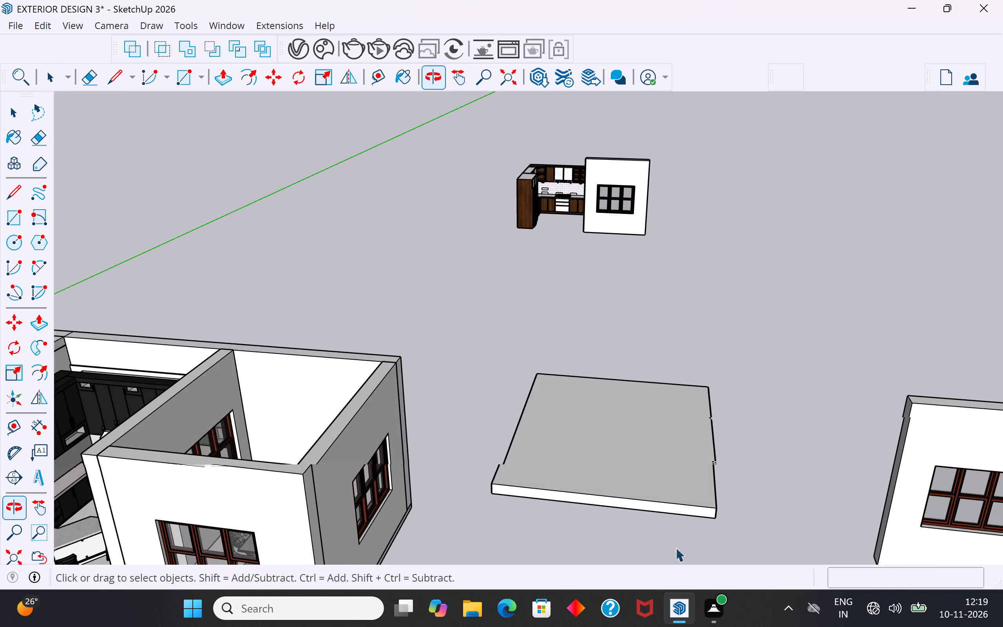
{"action": "left_click", "coordinate": [806, 373]}
Offset the ceiling slab's top face edges inward by about 1' 9" to outline an inner rectangle.
{"action": "scroll", "coordinate": [554, 204], "scroll_direction": "down", "scroll_amount": 4}
{"action": "middle_click_drag", "start_coordinate": [575, 304], "coordinate": [626, 417]}
{"action": "scroll", "coordinate": [644, 294], "scroll_direction": "up", "scroll_amount": 7}
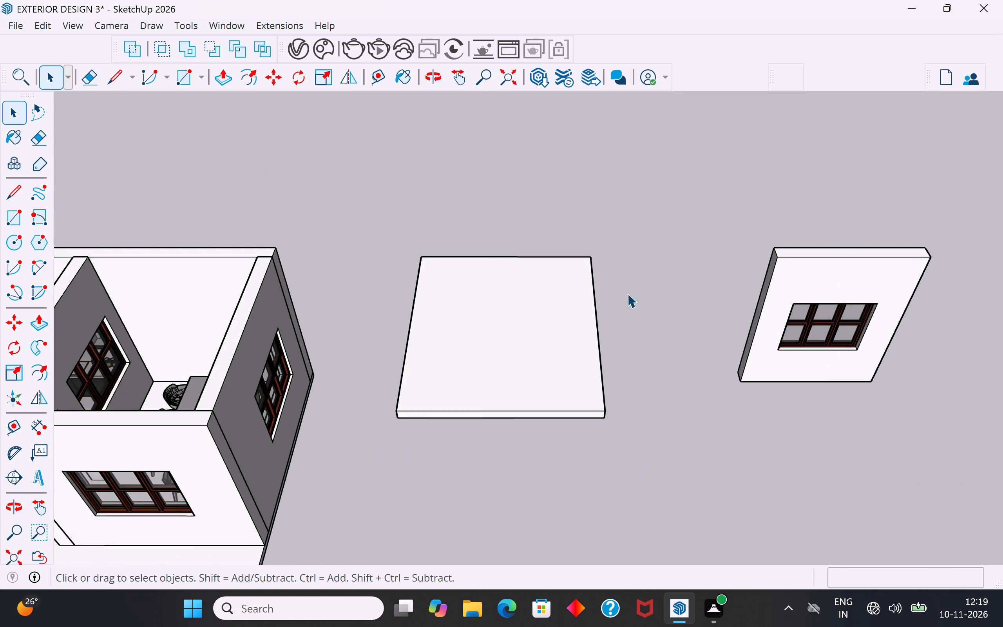
{"action": "middle_click_drag", "start_coordinate": [627, 294], "coordinate": [634, 315]}
{"action": "left_click", "coordinate": [485, 350]}
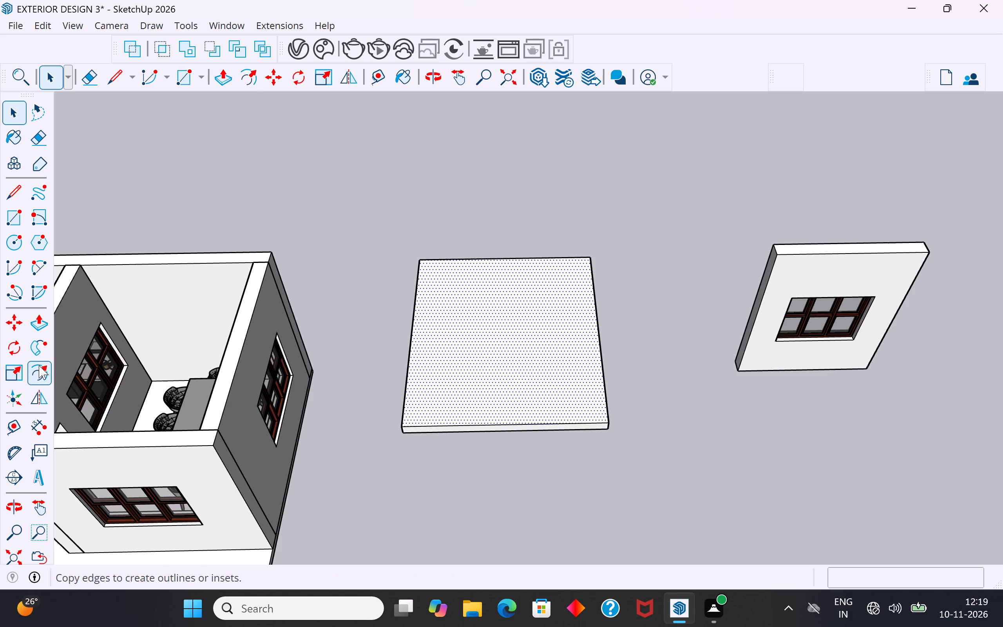
{"action": "left_click", "coordinate": [42, 370]}
{"action": "left_click", "coordinate": [461, 261]}
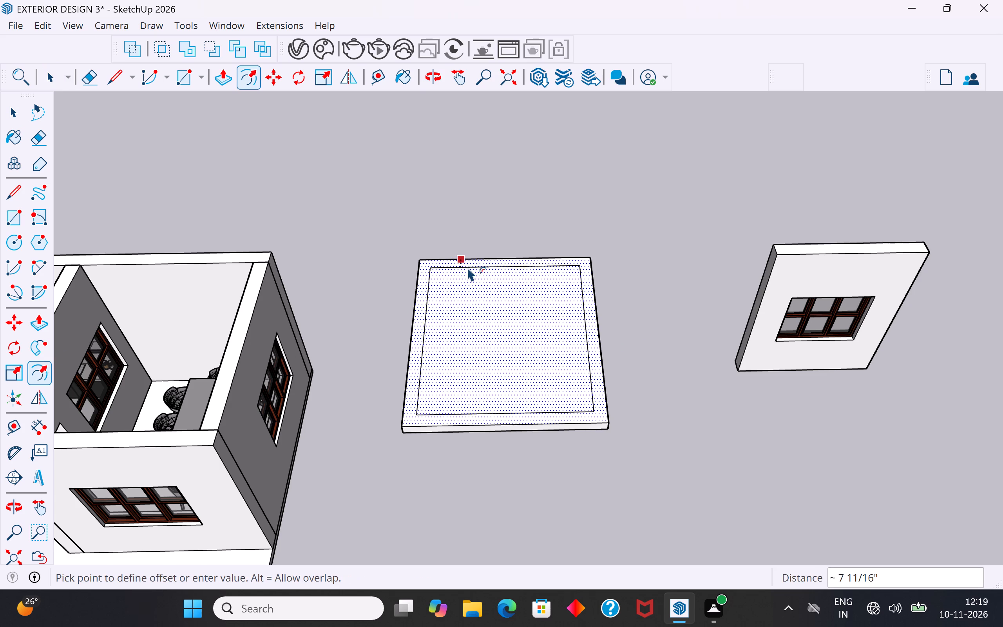
{"action": "left_click", "coordinate": [482, 281]}
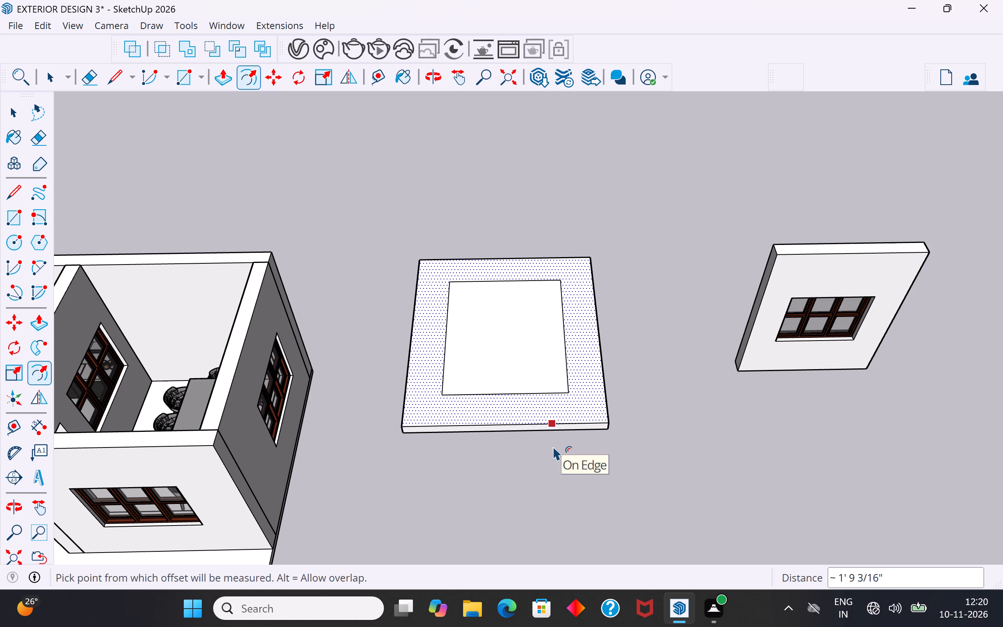
Draw two diagonal lines joining opposite corners of the inner rectangle on the ceiling slab's top face, and clear the selection.
{"action": "left_click", "coordinate": [11, 111]}
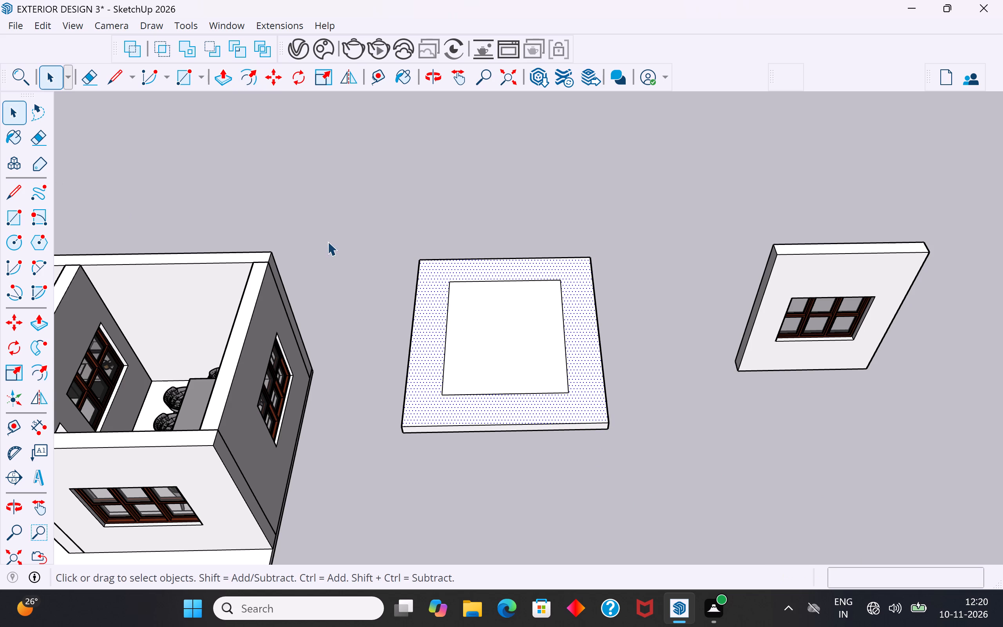
{"action": "left_click", "coordinate": [328, 241]}
{"action": "scroll", "coordinate": [487, 352], "scroll_direction": "up", "scroll_amount": 4}
{"action": "left_click", "coordinate": [494, 350]}
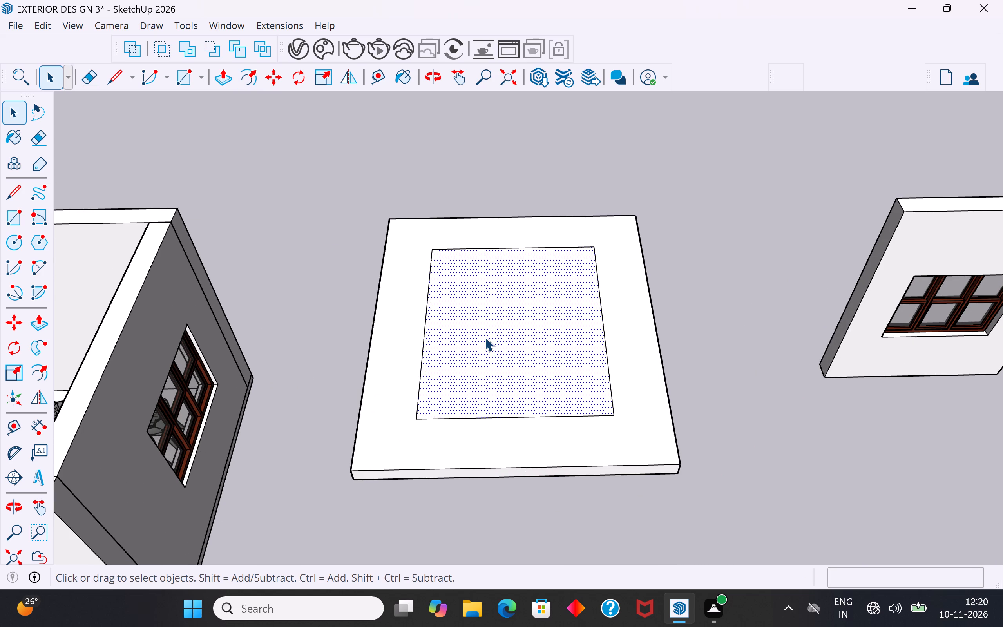
{"action": "left_click", "coordinate": [774, 299]}
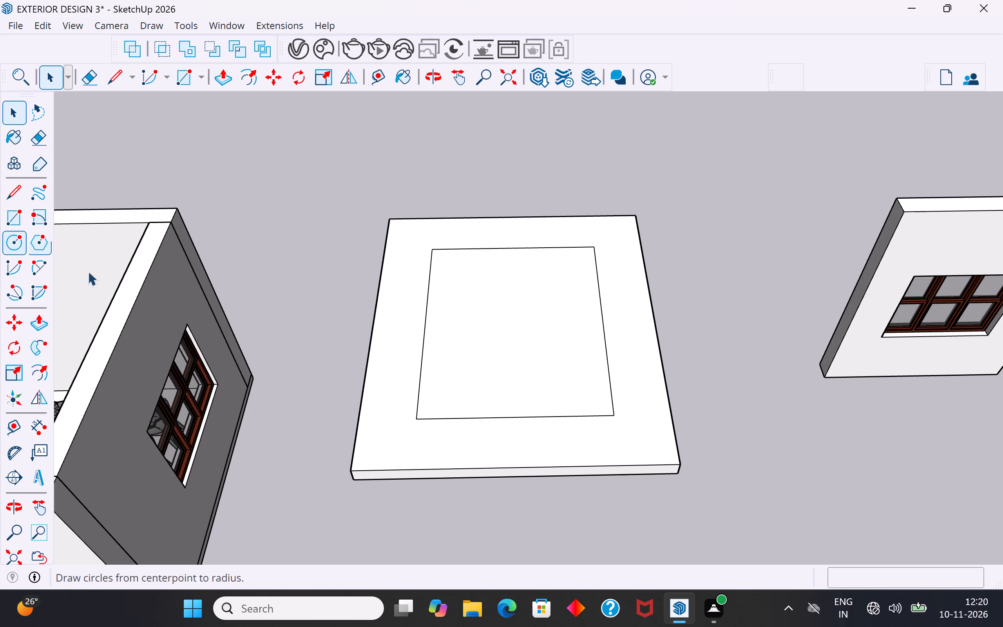
{"action": "left_click", "coordinate": [506, 326]}
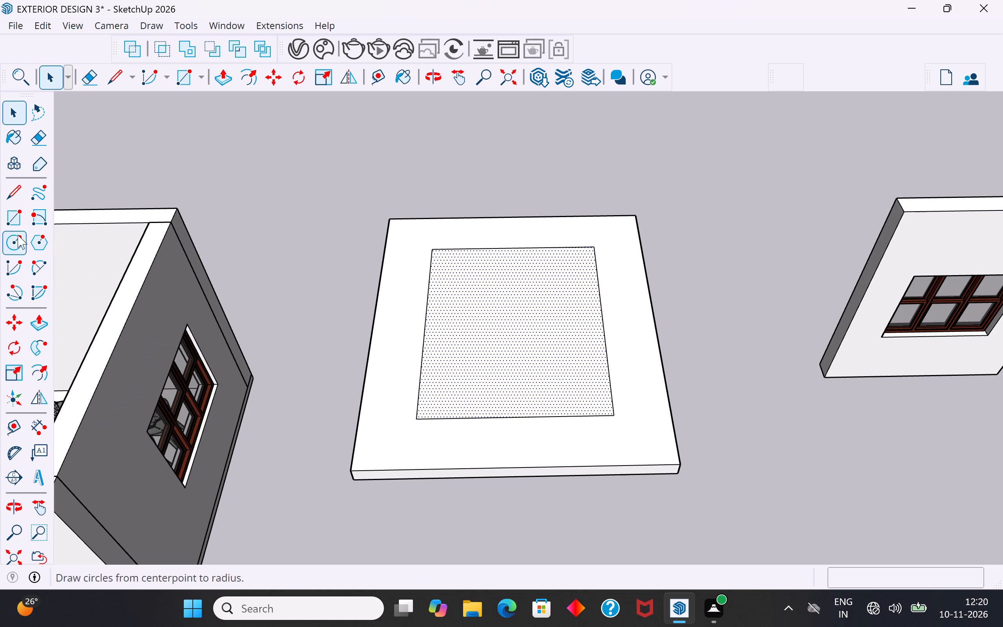
{"action": "left_click", "coordinate": [16, 189]}
{"action": "left_click", "coordinate": [431, 256]}
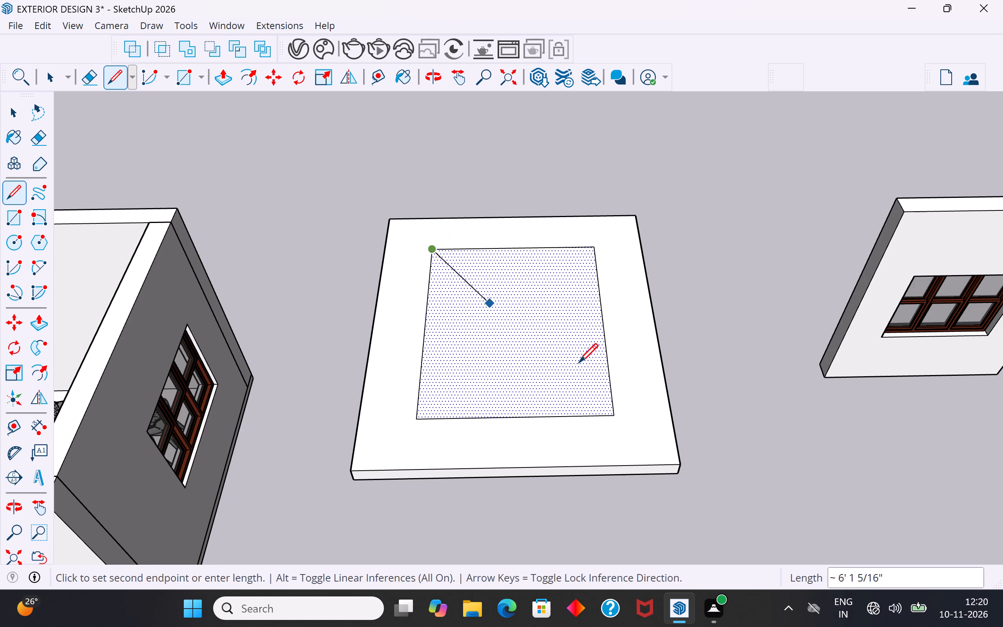
{"action": "left_click", "coordinate": [611, 414]}
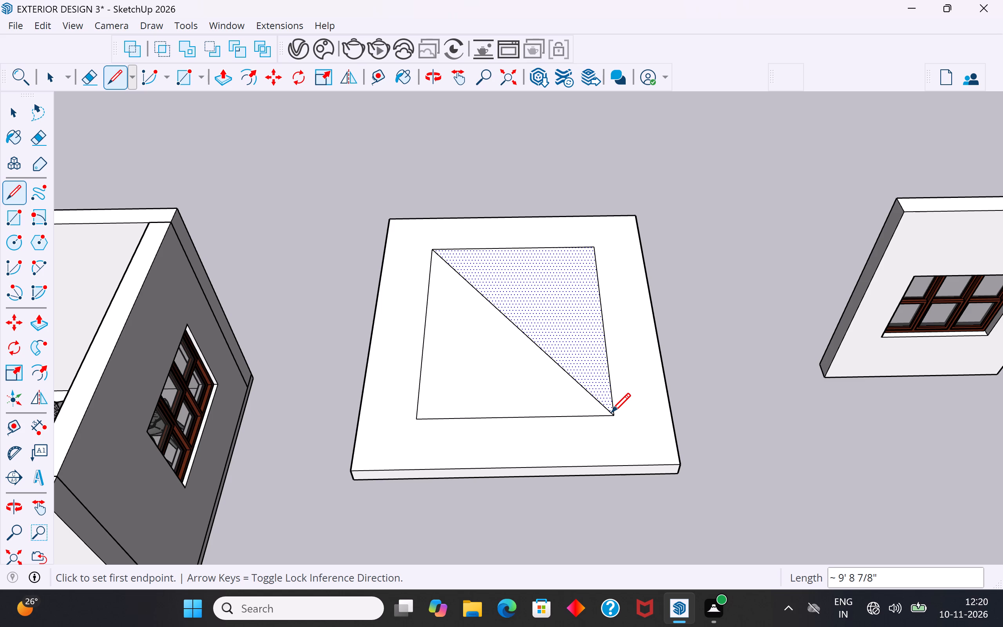
{"action": "left_click", "coordinate": [415, 421]}
{"action": "left_click", "coordinate": [589, 247]}
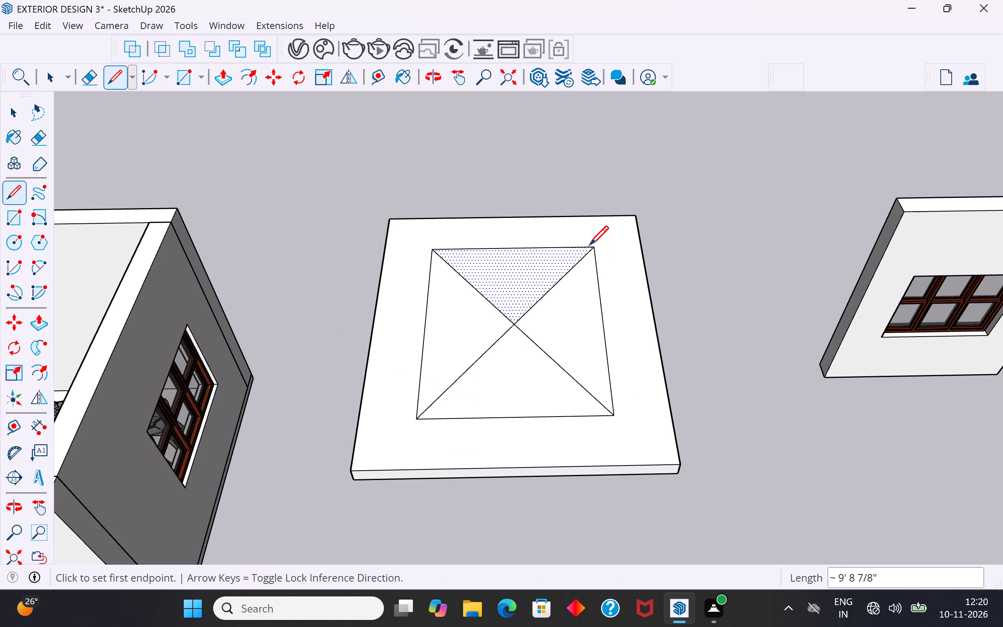
{"action": "left_click", "coordinate": [21, 107]}
{"action": "left_click", "coordinate": [349, 189]}
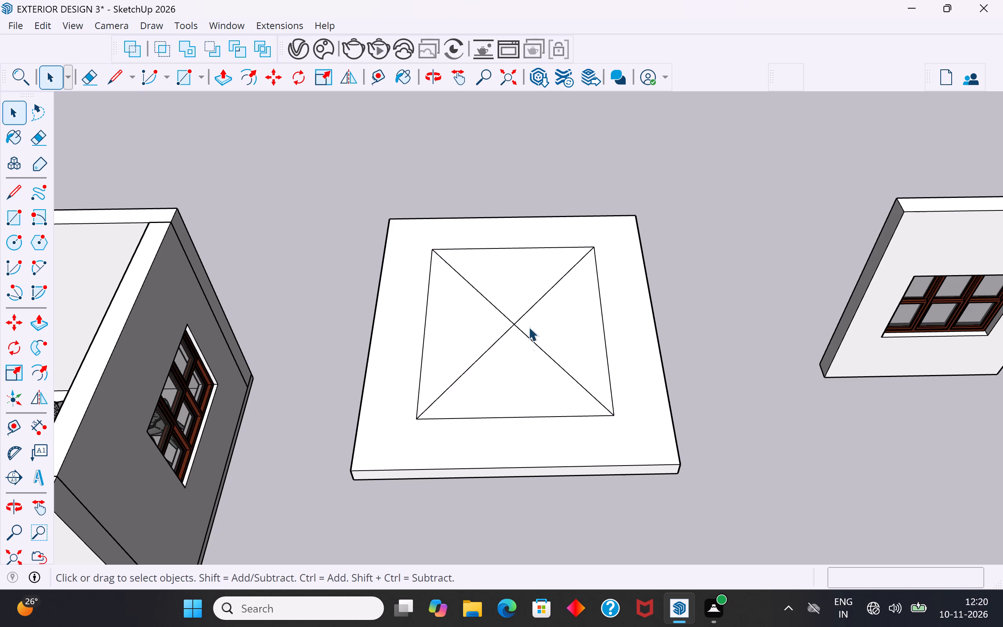
Draw a circle of about 1' 2 9/16" radius centred where the inner rectangle's diagonals cross.
{"action": "left_click", "coordinate": [19, 239]}
{"action": "scroll", "coordinate": [494, 316], "scroll_direction": "up", "scroll_amount": 3}
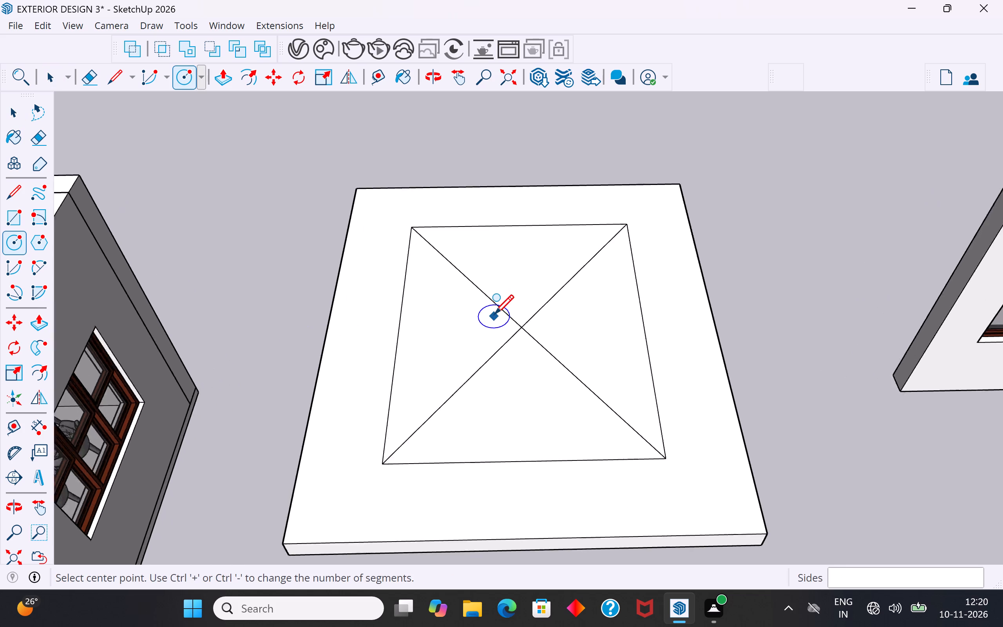
{"action": "scroll", "coordinate": [494, 316], "scroll_direction": "up", "scroll_amount": 2}
{"action": "left_click", "coordinate": [526, 332]}
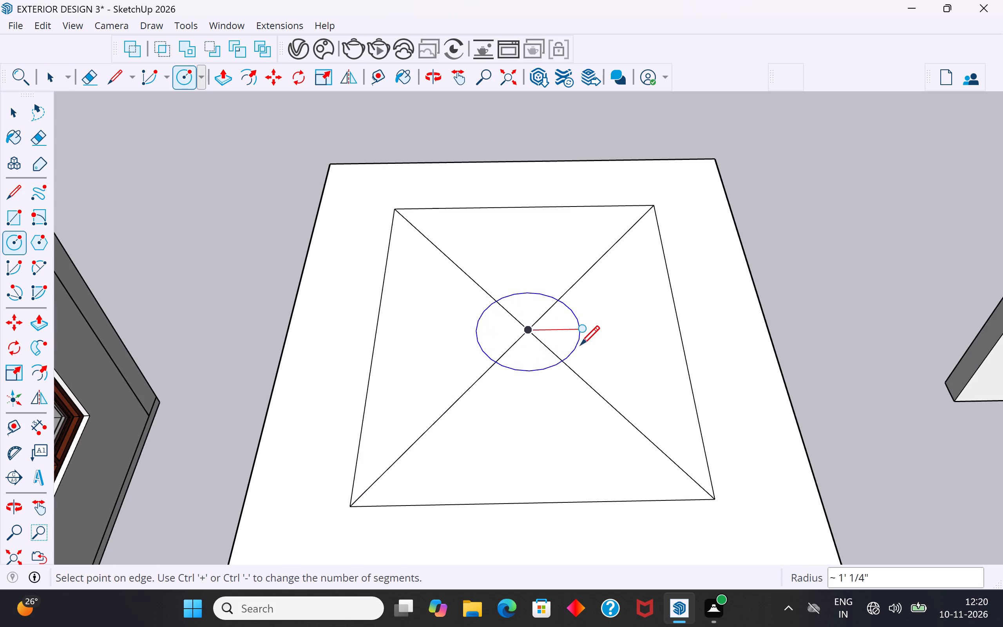
{"action": "left_click", "coordinate": [585, 350]}
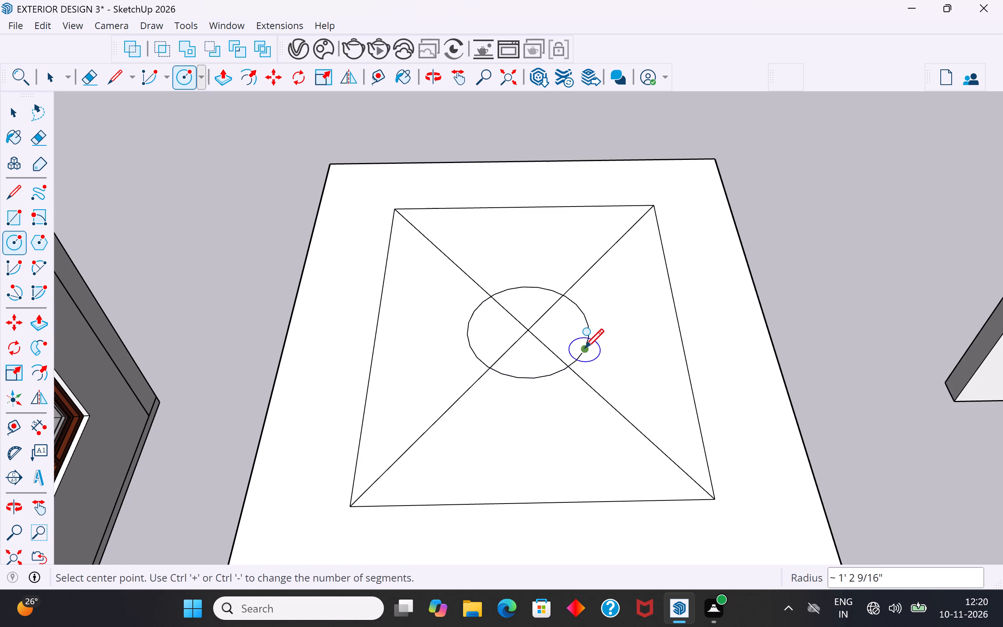
{"action": "left_click", "coordinate": [16, 110]}
{"action": "left_click", "coordinate": [241, 271]}
Examine the ceiling slab's underside and its top face around the circle and diagonals.
{"action": "scroll", "coordinate": [544, 411], "scroll_direction": "up", "scroll_amount": 1}
{"action": "middle_click_drag", "start_coordinate": [544, 411], "coordinate": [567, 268]}
{"action": "middle_click_drag", "start_coordinate": [473, 428], "coordinate": [449, 184]}
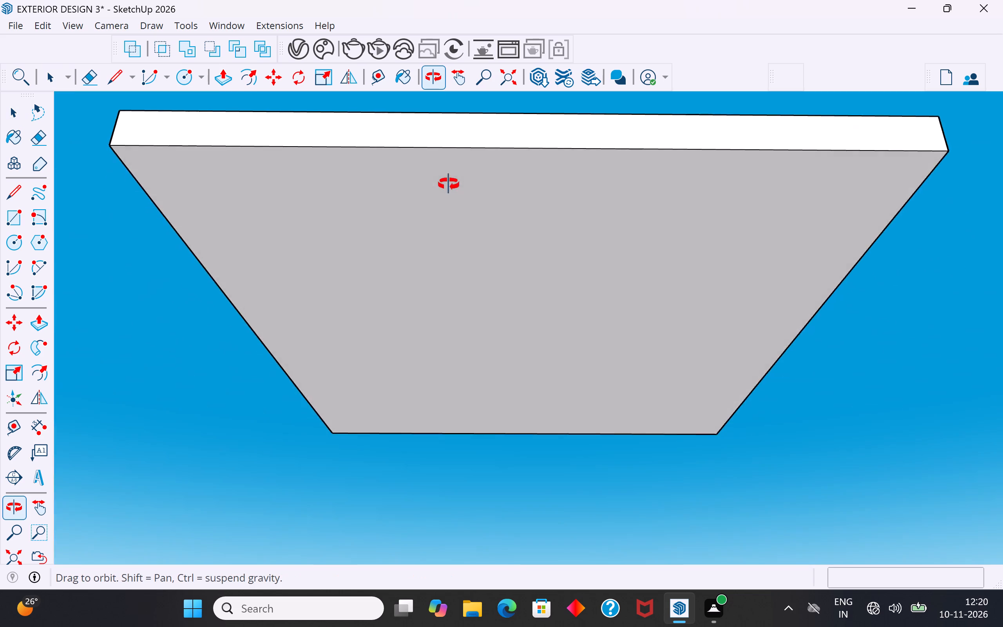
{"action": "middle_click_drag", "start_coordinate": [449, 184], "coordinate": [482, 474]}
{"action": "scroll", "coordinate": [574, 351], "scroll_direction": "up", "scroll_amount": 2}
{"action": "middle_click_drag", "start_coordinate": [561, 423], "coordinate": [530, 469]}
{"action": "left_click", "coordinate": [555, 425]}
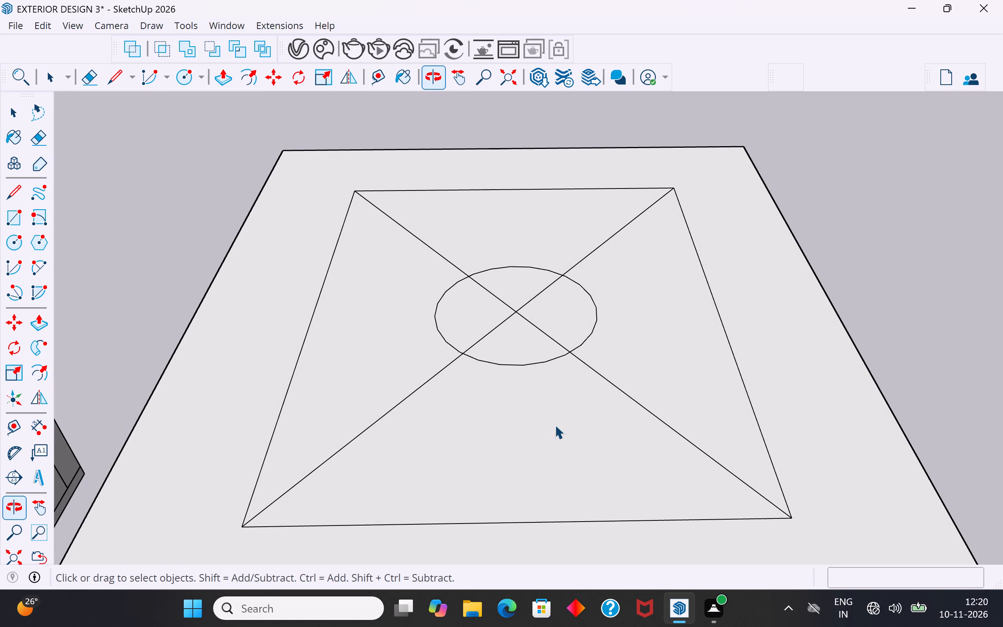
{"action": "scroll", "coordinate": [589, 378], "scroll_direction": "up", "scroll_amount": 2}
{"action": "middle_click_drag", "start_coordinate": [582, 398], "coordinate": [576, 465]}
Push/Pull one triangular side face between the circle and the inner rectangle down about 5 3/16" into the slab.
{"action": "left_click", "coordinate": [675, 336]}
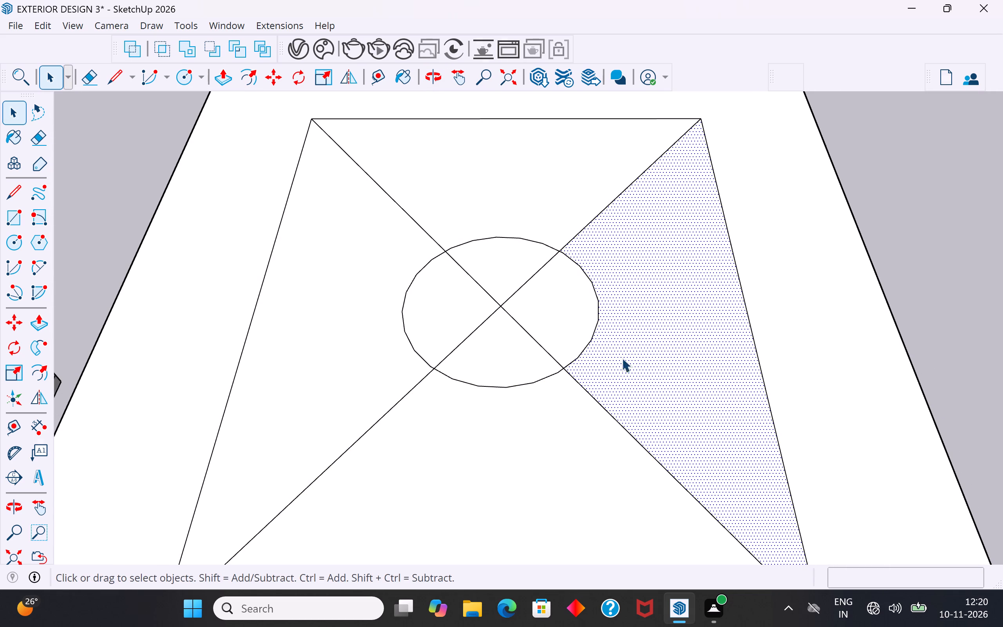
{"action": "middle_click_drag", "start_coordinate": [579, 320], "coordinate": [576, 213]}
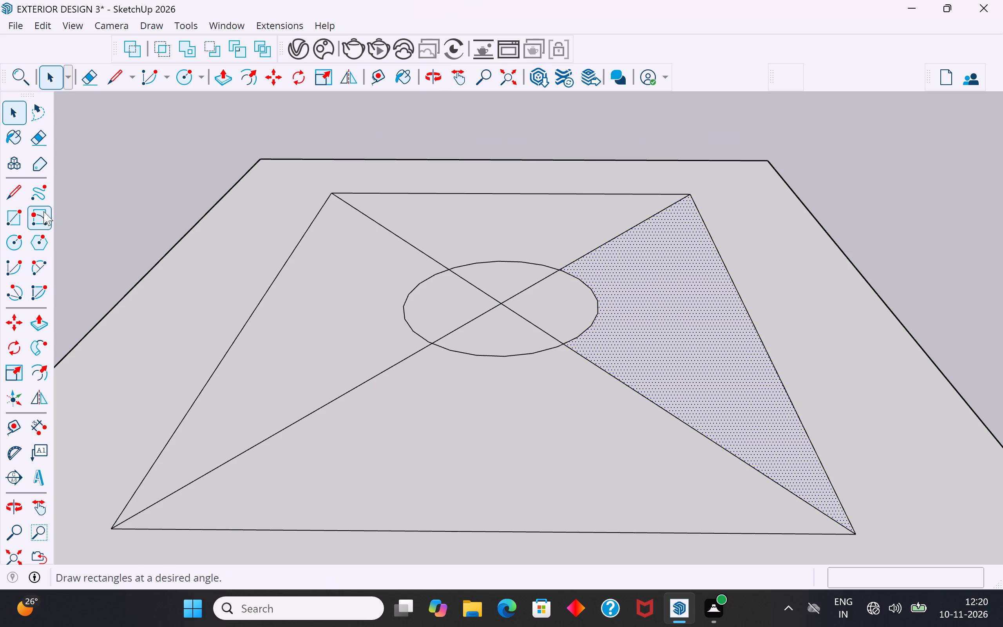
{"action": "left_click", "coordinate": [38, 316]}
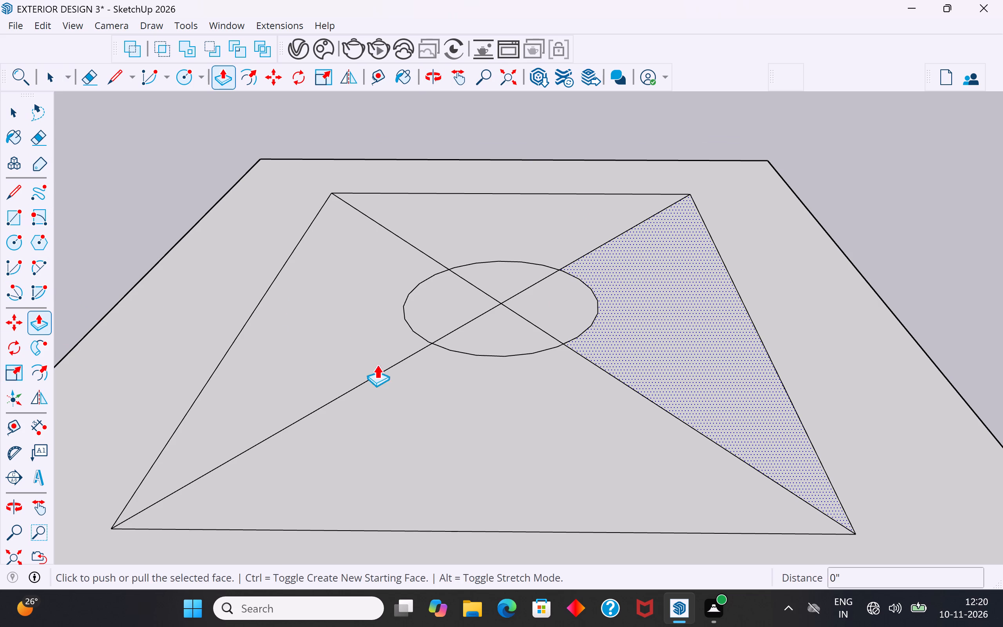
{"action": "left_click", "coordinate": [686, 197]}
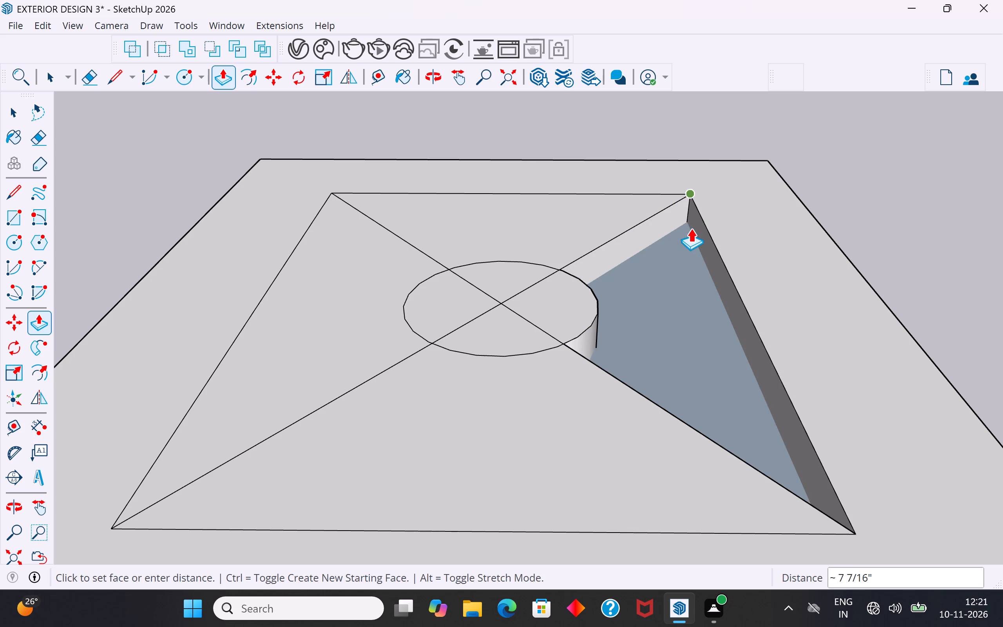
{"action": "left_click", "coordinate": [693, 219]}
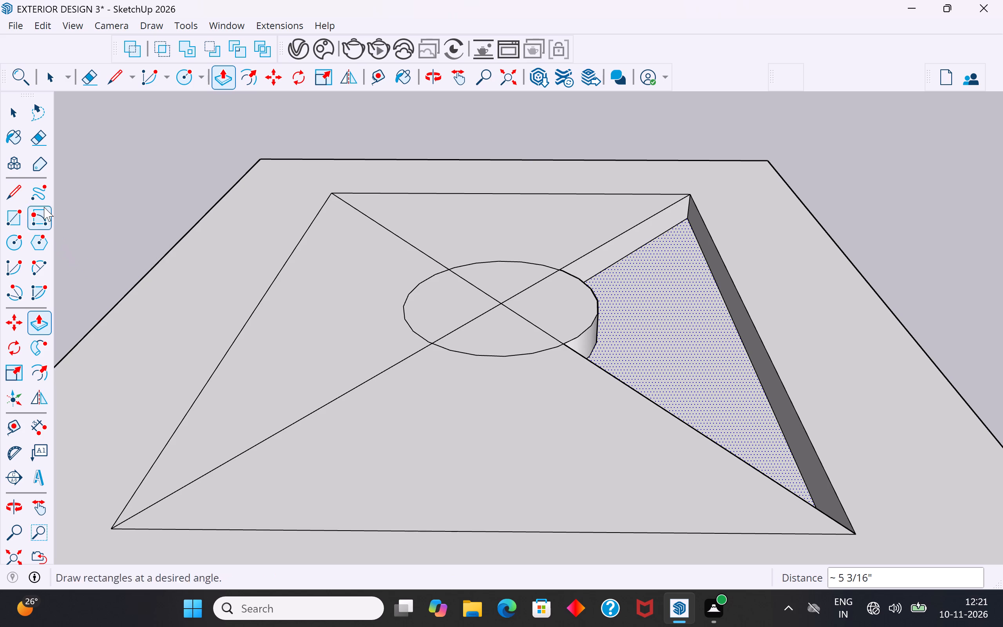
{"action": "left_click", "coordinate": [13, 120]}
{"action": "left_click", "coordinate": [101, 164]}
Recess the three remaining triangular faces around the circle by the same 5 3/16" depth, and clear the selection.
{"action": "left_click", "coordinate": [425, 415]}
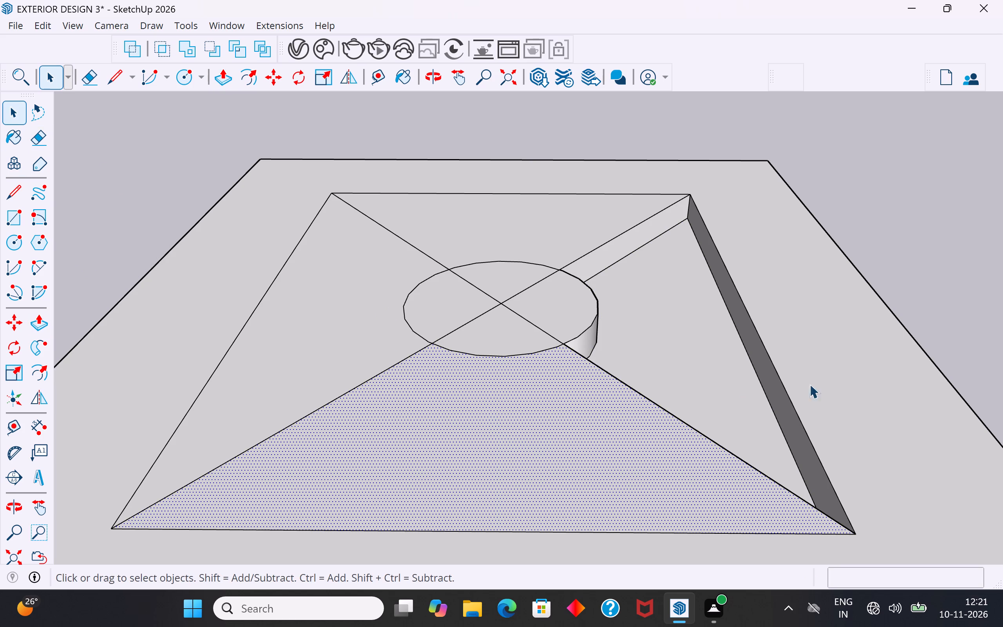
{"action": "left_click", "coordinate": [37, 328]}
{"action": "double_click", "coordinate": [375, 468]}
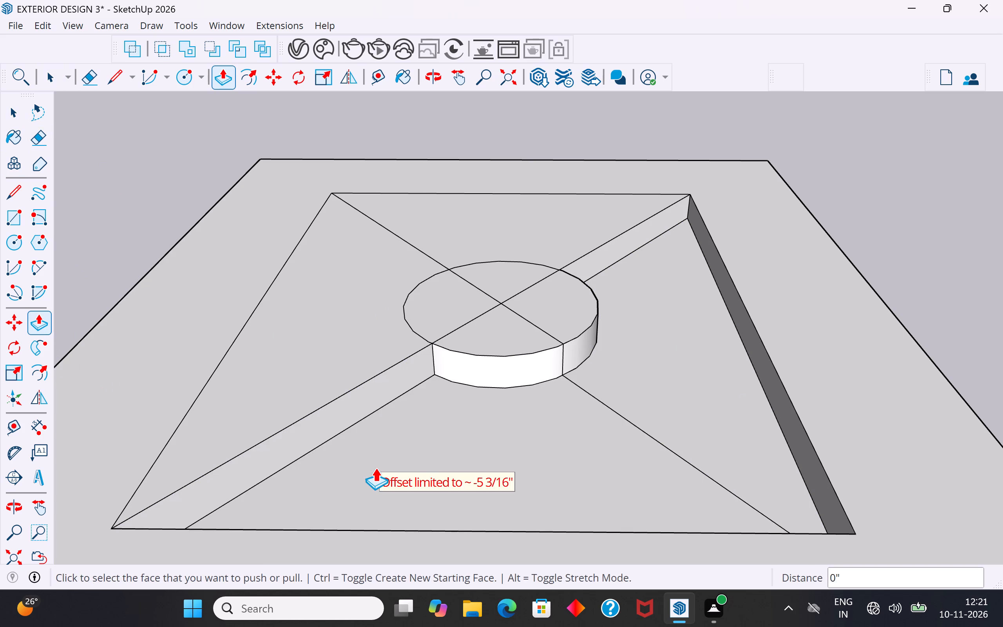
{"action": "scroll", "coordinate": [451, 452], "scroll_direction": "up", "scroll_amount": 1}
{"action": "middle_click_drag", "start_coordinate": [501, 486], "coordinate": [559, 531]}
{"action": "scroll", "coordinate": [514, 371], "scroll_direction": "down", "scroll_amount": 3}
{"action": "middle_click_drag", "start_coordinate": [508, 384], "coordinate": [562, 395]}
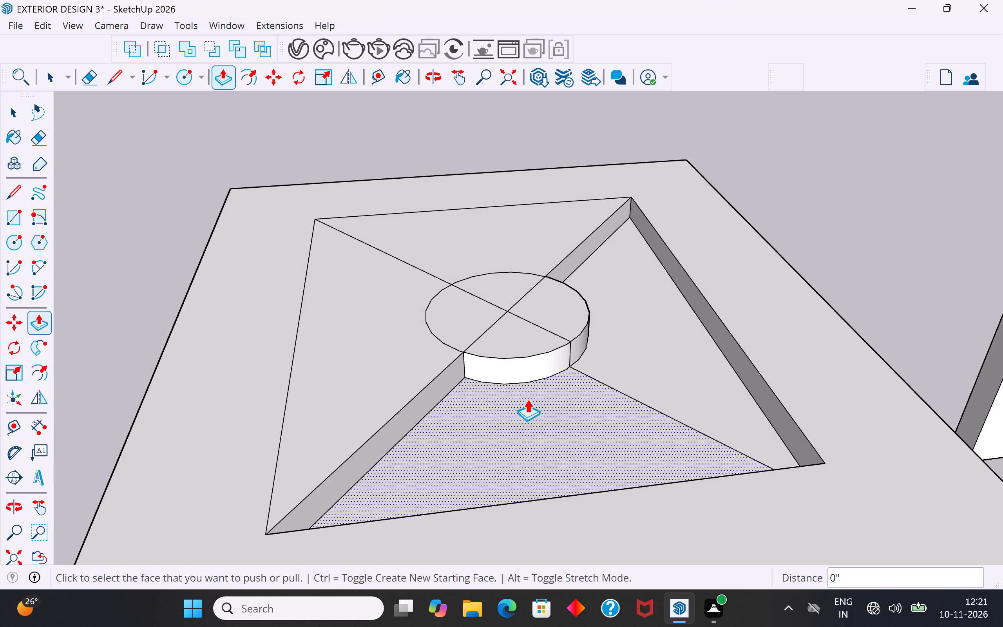
{"action": "double_click", "coordinate": [368, 371]}
{"action": "double_click", "coordinate": [511, 232]}
{"action": "middle_click_drag", "start_coordinate": [591, 312], "coordinate": [371, 261]}
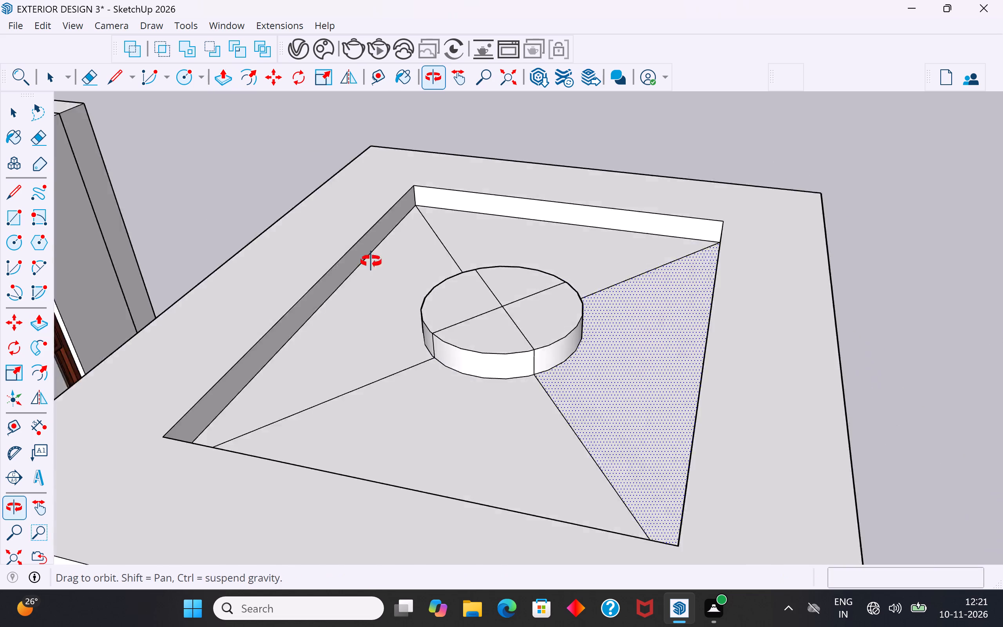
{"action": "middle_click_drag", "start_coordinate": [371, 261], "coordinate": [409, 302]}
{"action": "left_click", "coordinate": [18, 110]}
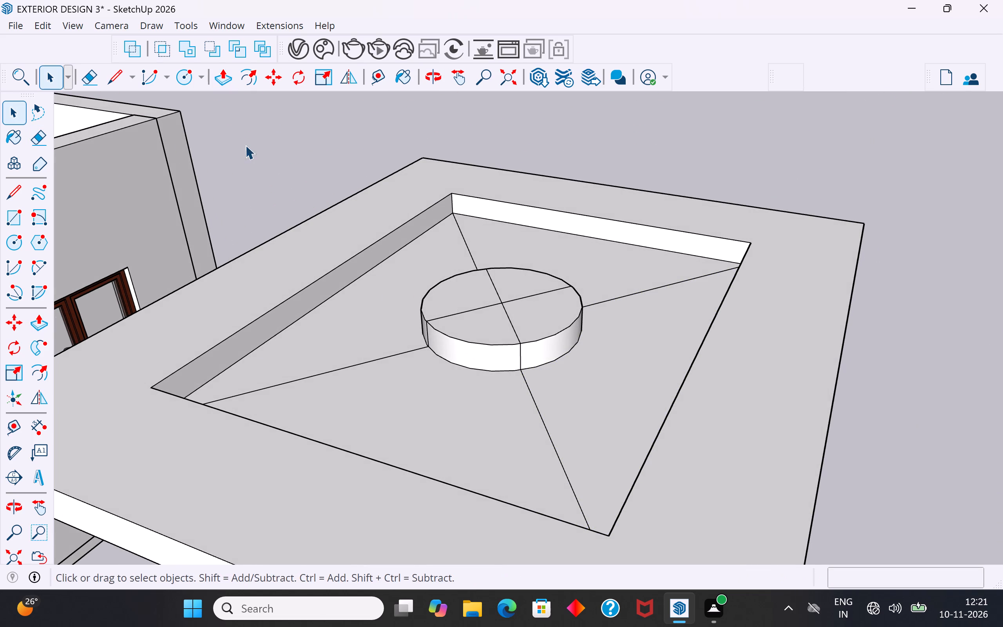
{"action": "left_click", "coordinate": [245, 145]}
Examine the raised central disc and the recess around it from above and from slab level.
{"action": "middle_click_drag", "start_coordinate": [442, 339], "coordinate": [525, 406]}
{"action": "scroll", "coordinate": [514, 333], "scroll_direction": "up", "scroll_amount": 2}
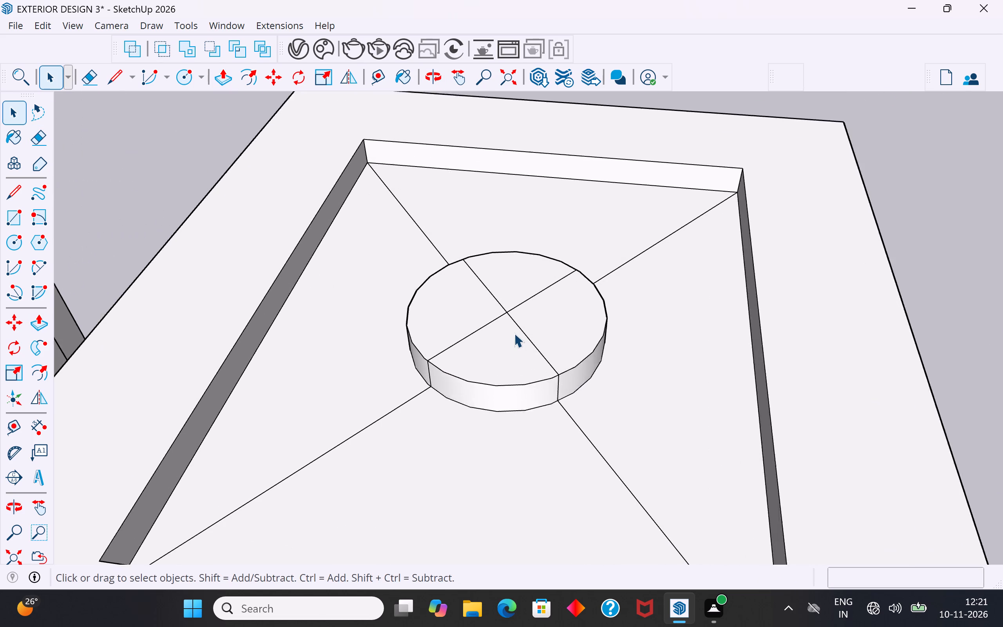
{"action": "scroll", "coordinate": [514, 333], "scroll_direction": "up", "scroll_amount": 9}
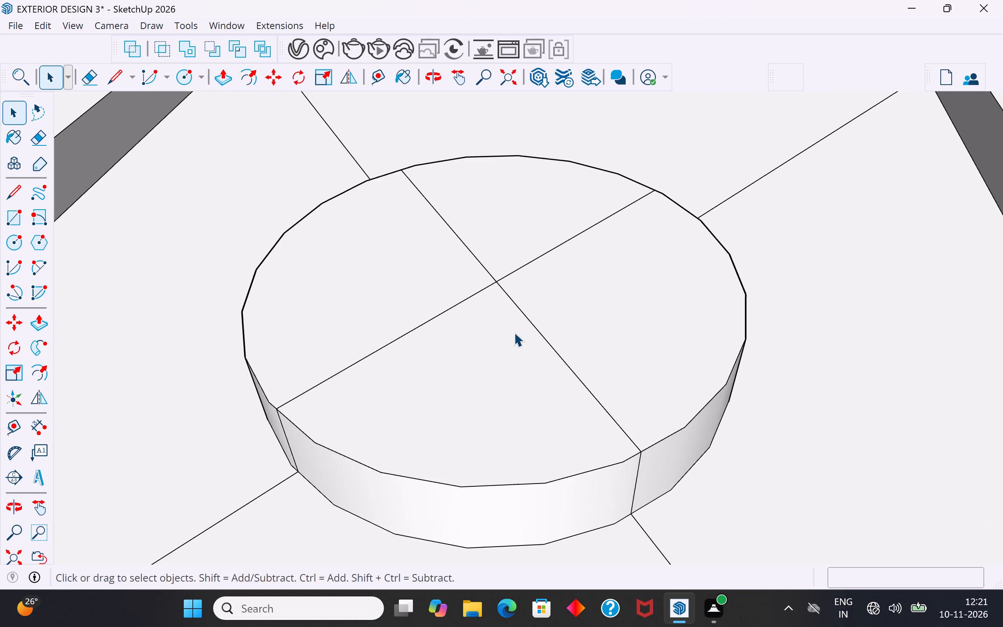
{"action": "middle_click_drag", "start_coordinate": [514, 332], "coordinate": [634, 462]}
{"action": "scroll", "coordinate": [527, 303], "scroll_direction": "down", "scroll_amount": 9}
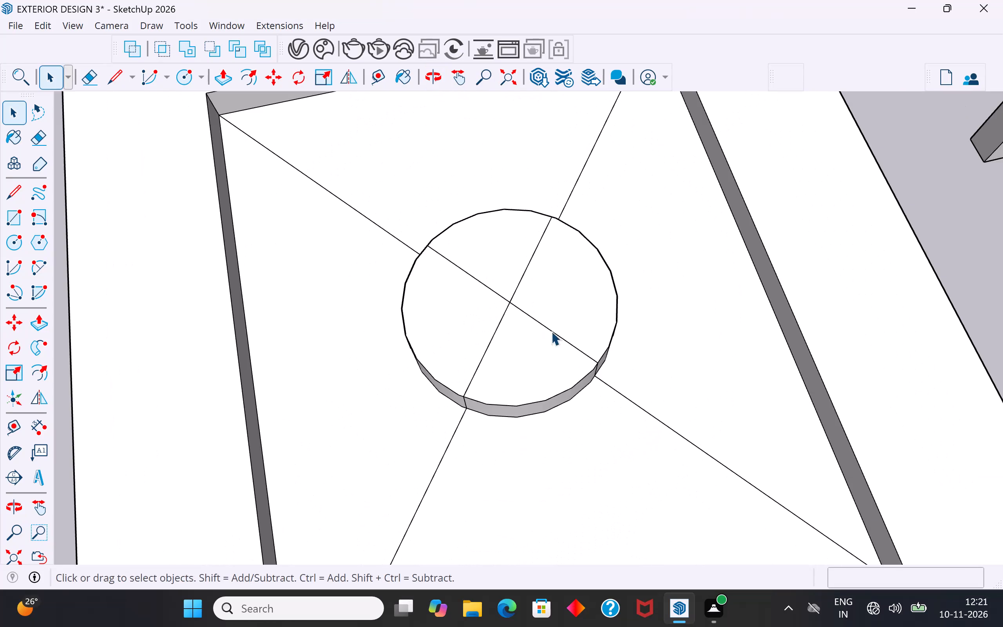
{"action": "middle_click_drag", "start_coordinate": [472, 324], "coordinate": [362, 143]}
{"action": "middle_click_drag", "start_coordinate": [552, 363], "coordinate": [563, 248]}
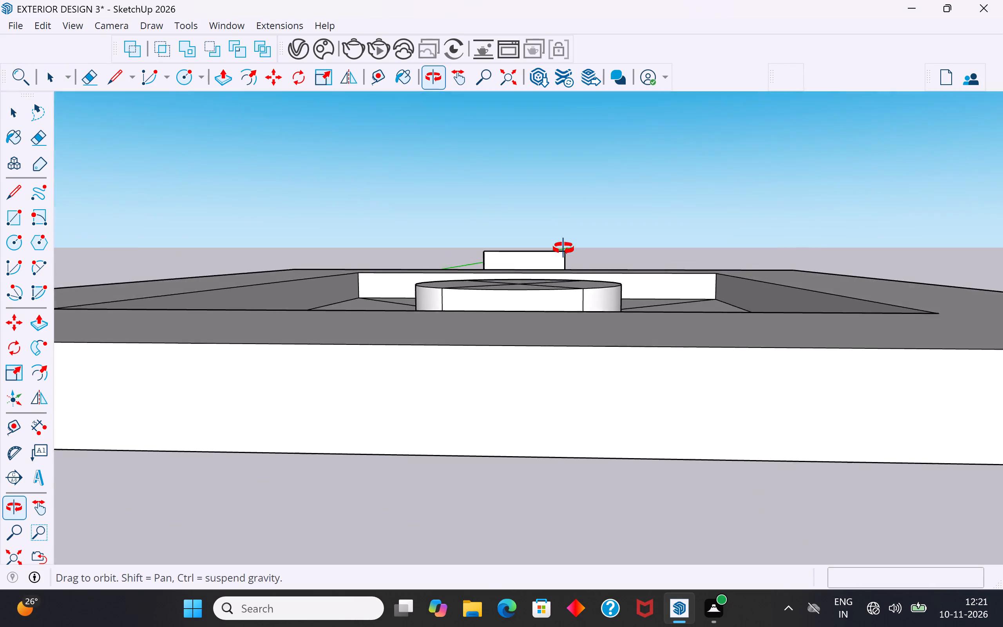
{"action": "middle_click_drag", "start_coordinate": [563, 248], "coordinate": [564, 398]}
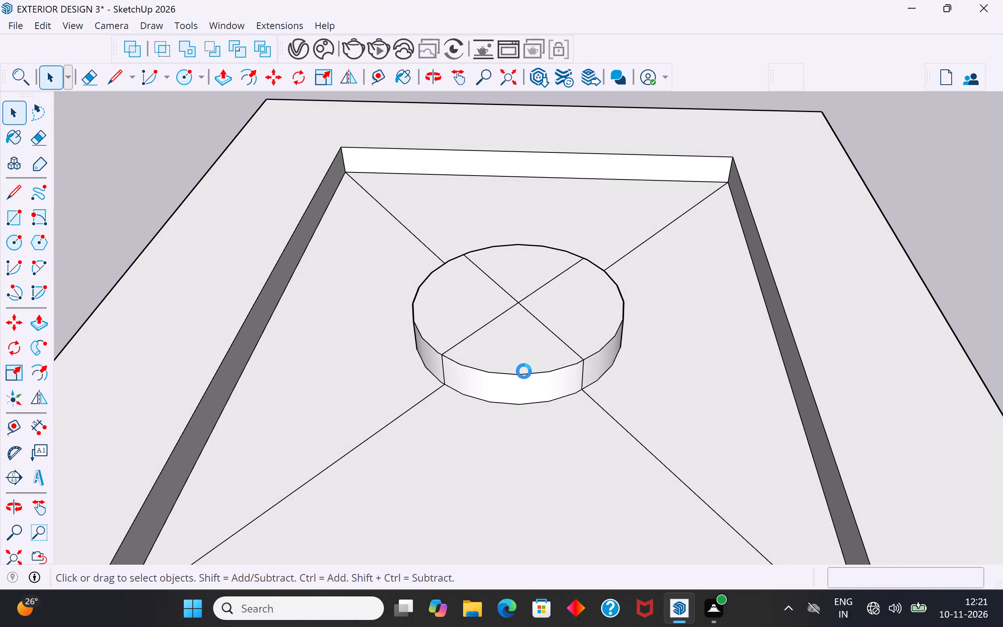
Offset the outlines of all four quarter faces on the central disc inward by the same small distance, and clear the selection.
{"action": "scroll", "coordinate": [524, 371], "scroll_direction": "up", "scroll_amount": 3}
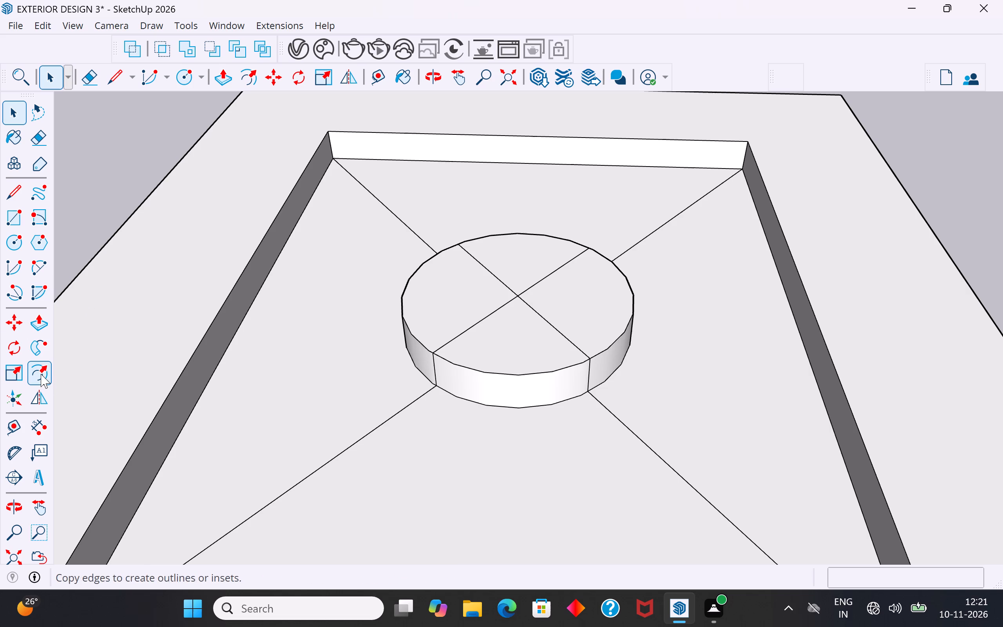
{"action": "left_click", "coordinate": [41, 373]}
{"action": "left_click", "coordinate": [428, 288]}
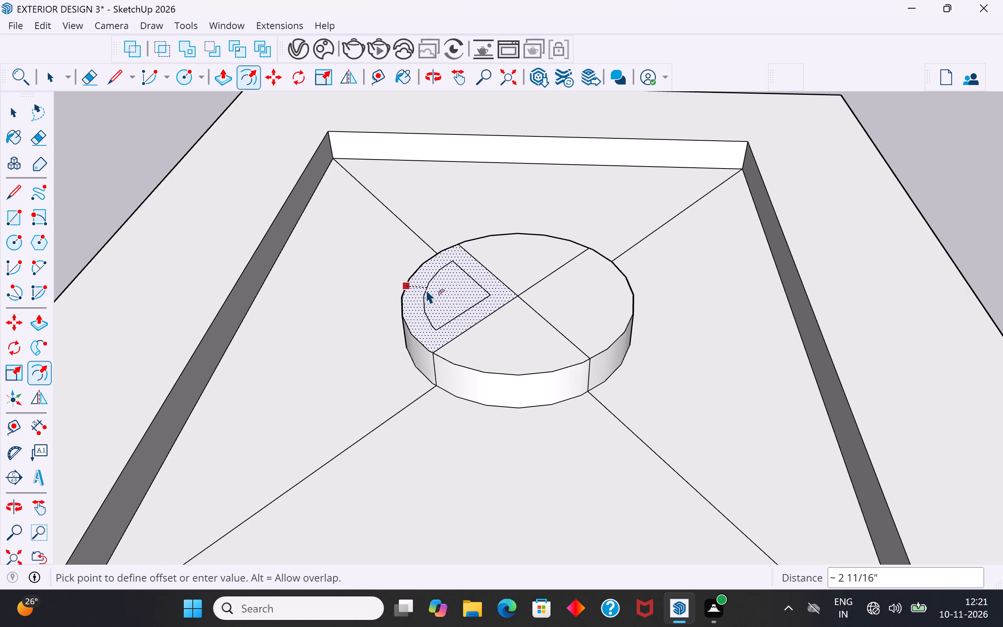
{"action": "left_click", "coordinate": [419, 290]}
{"action": "double_click", "coordinate": [514, 266]}
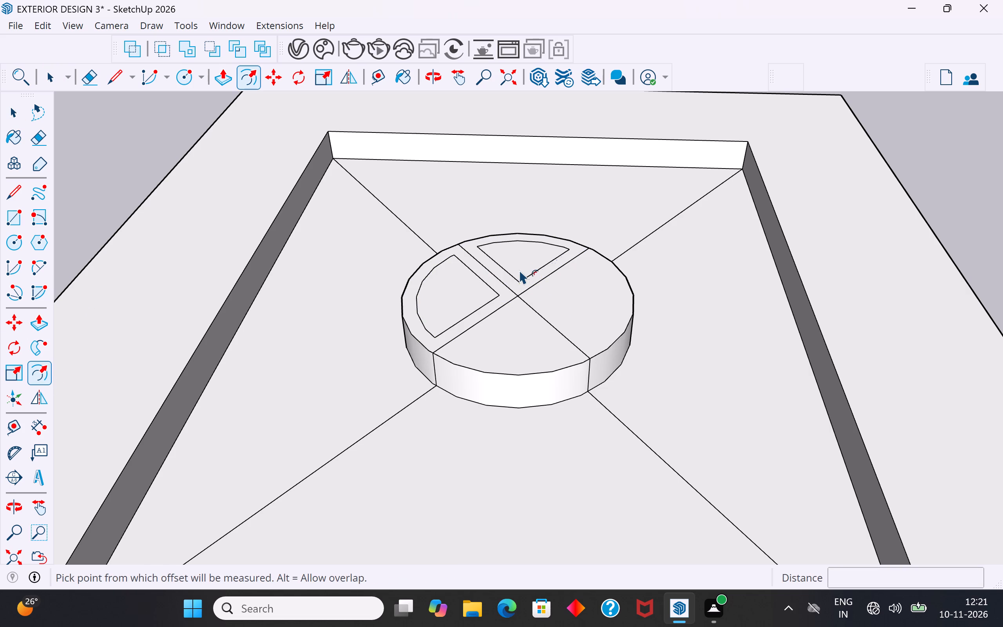
{"action": "double_click", "coordinate": [578, 308]}
{"action": "double_click", "coordinate": [509, 341]}
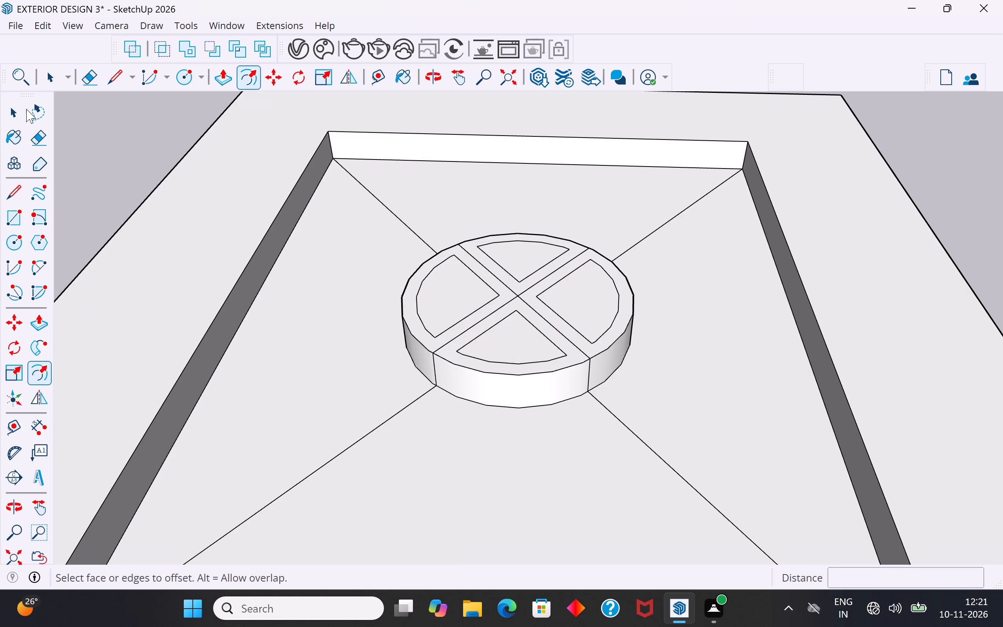
{"action": "left_click", "coordinate": [26, 109]}
{"action": "left_click", "coordinate": [13, 113]}
{"action": "left_click", "coordinate": [79, 150]}
Push/Pull the inset face of one quarter on the central disc down 3 3/4".
{"action": "middle_click_drag", "start_coordinate": [538, 295], "coordinate": [497, 362]}
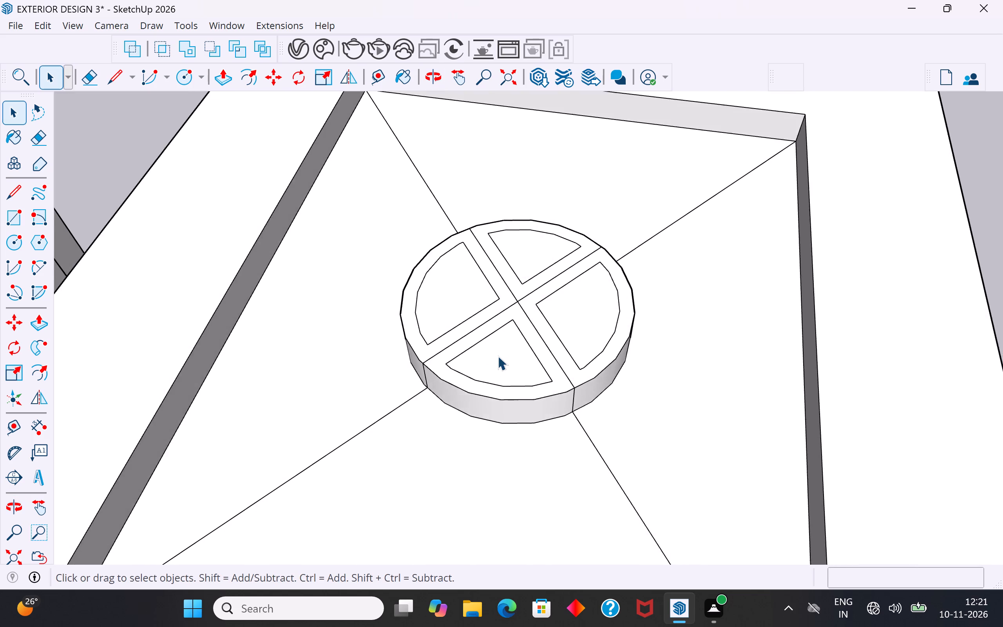
{"action": "scroll", "coordinate": [499, 350], "scroll_direction": "up", "scroll_amount": 5}
{"action": "left_click", "coordinate": [499, 350]}
{"action": "middle_click_drag", "start_coordinate": [720, 411], "coordinate": [738, 349]}
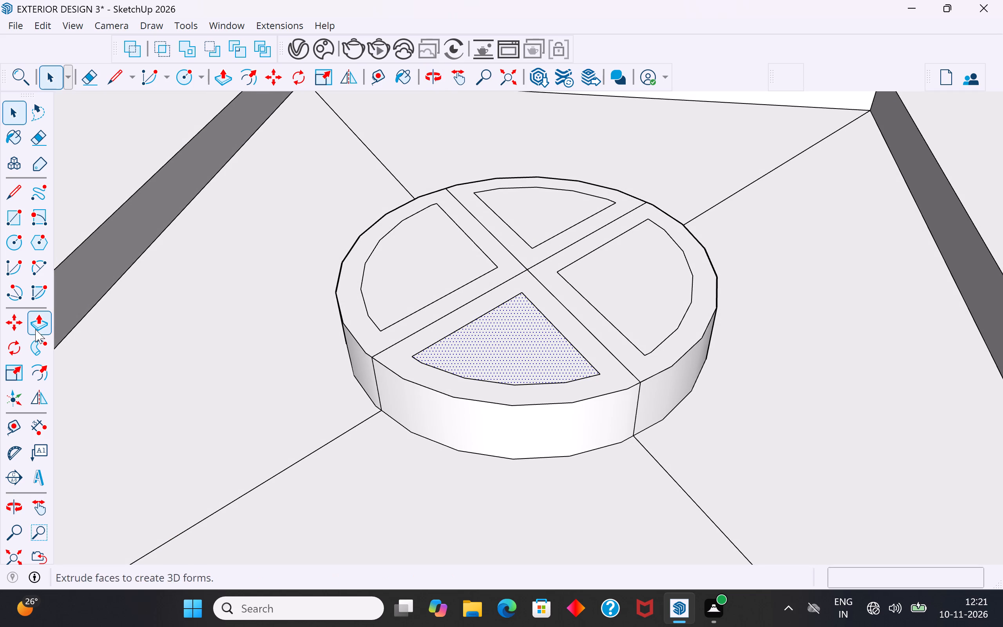
{"action": "left_click", "coordinate": [35, 329]}
{"action": "left_click", "coordinate": [554, 357]}
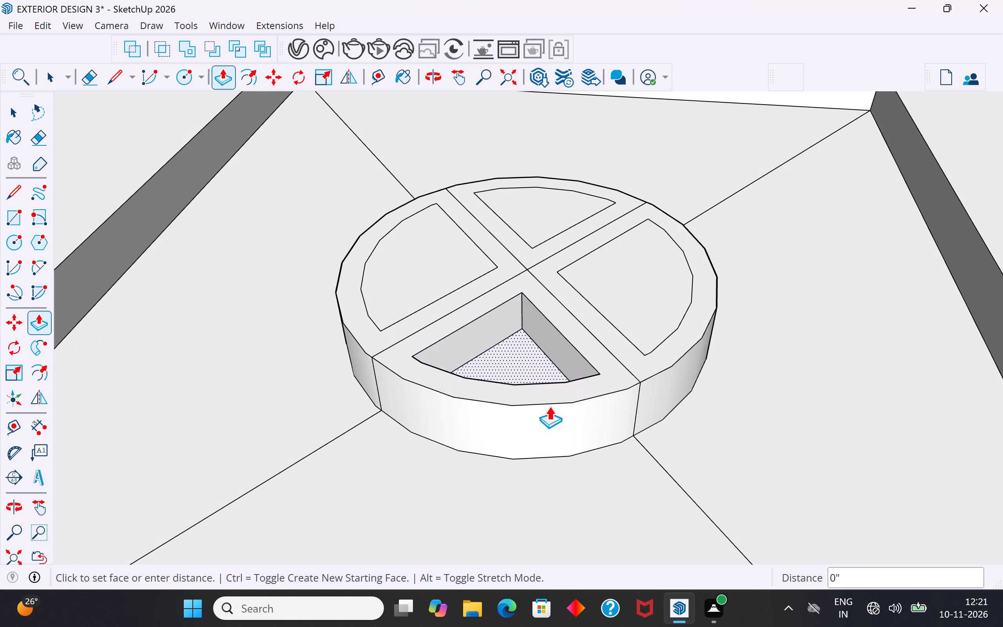
{"action": "left_click", "coordinate": [549, 396]}
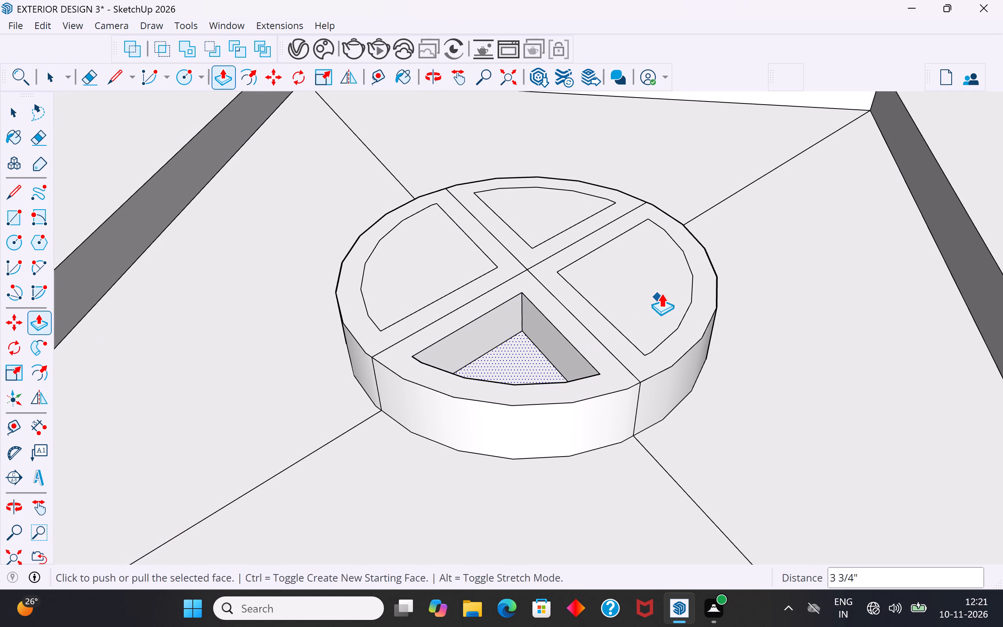
Recess the inset faces of the other three disc quarters by the same 3 3/4" depth, and clear the selection.
{"action": "left_click", "coordinate": [18, 116]}
{"action": "left_click", "coordinate": [626, 279]}
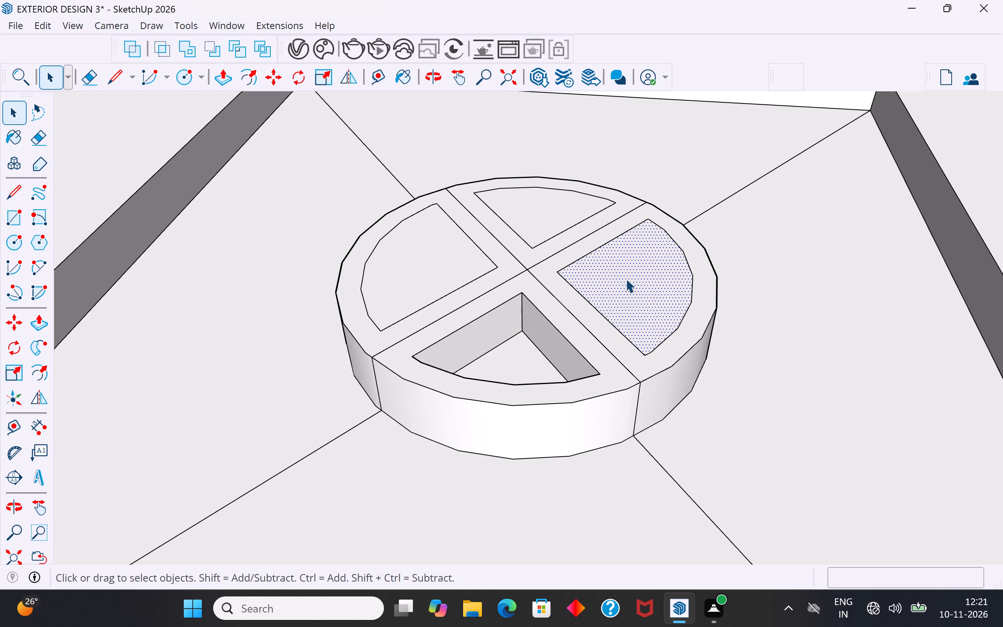
{"action": "left_click", "coordinate": [33, 326]}
{"action": "double_click", "coordinate": [617, 300]}
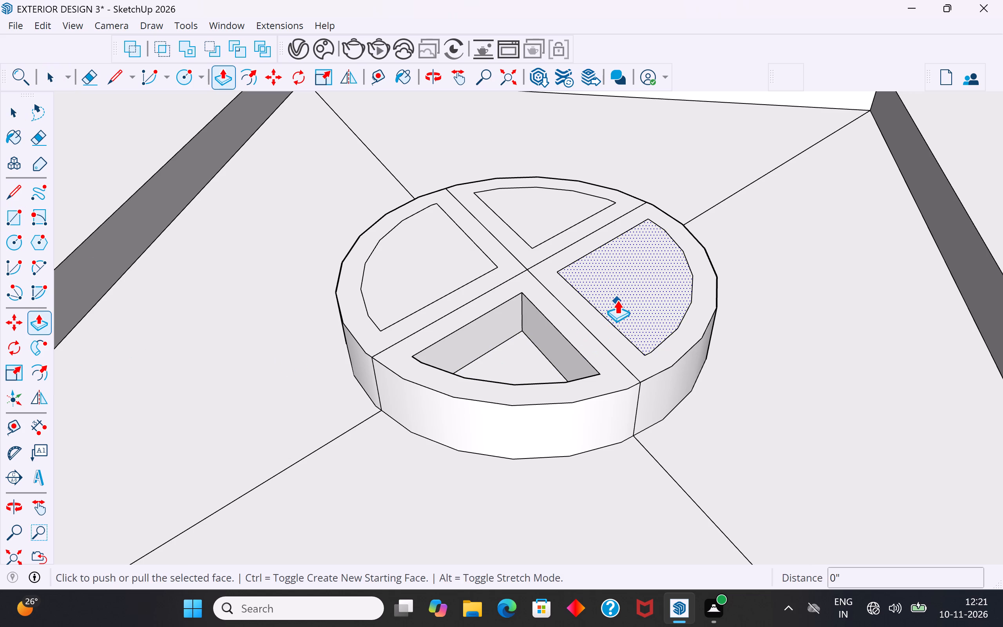
{"action": "double_click", "coordinate": [540, 218]}
{"action": "double_click", "coordinate": [430, 249]}
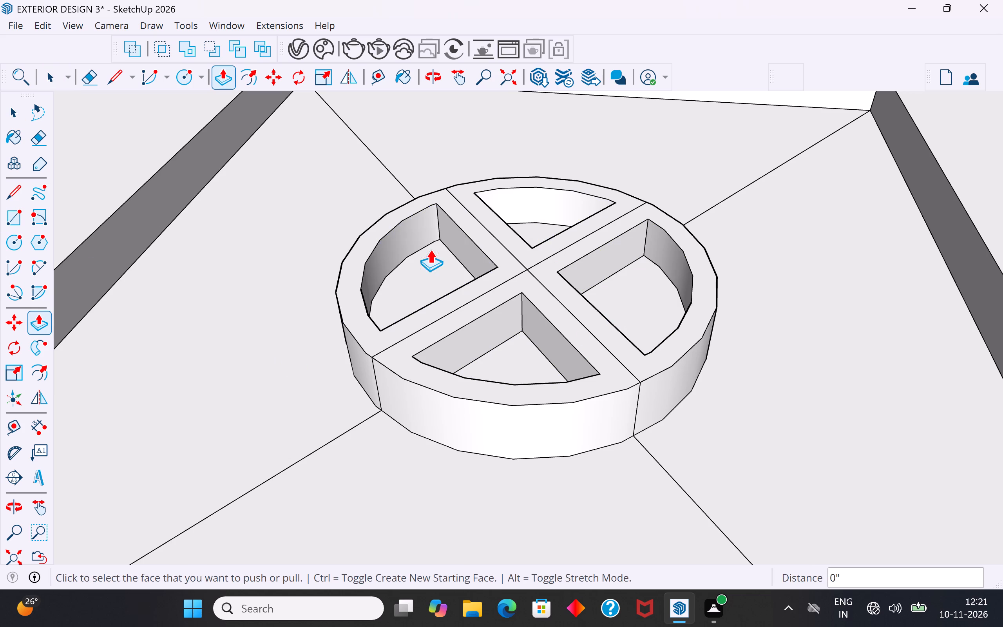
{"action": "scroll", "coordinate": [545, 381], "scroll_direction": "down", "scroll_amount": 10}
{"action": "middle_click_drag", "start_coordinate": [599, 408], "coordinate": [632, 536]}
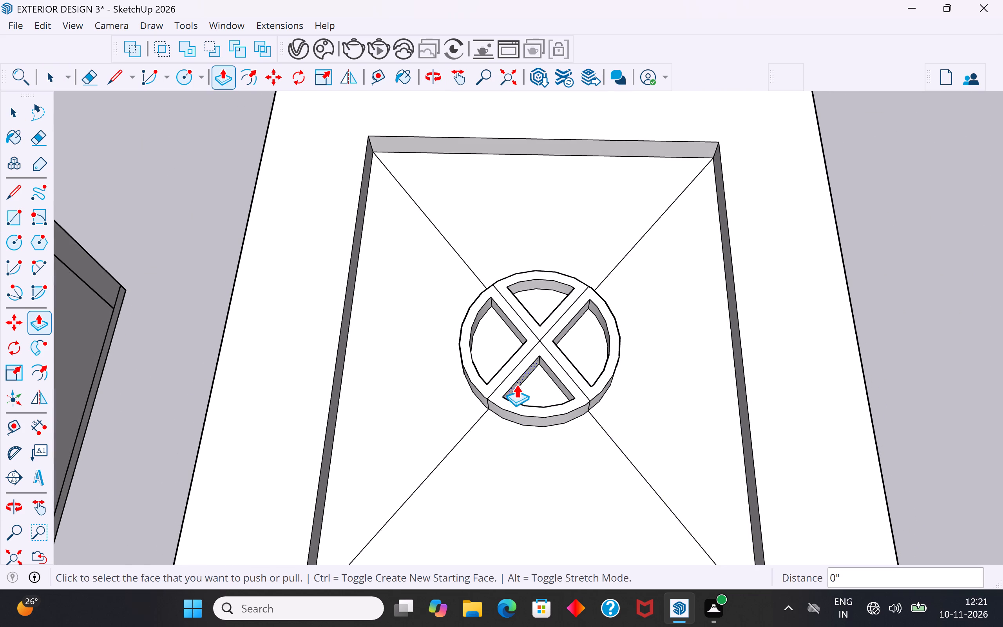
{"action": "middle_click_drag", "start_coordinate": [559, 220], "coordinate": [595, 477]}
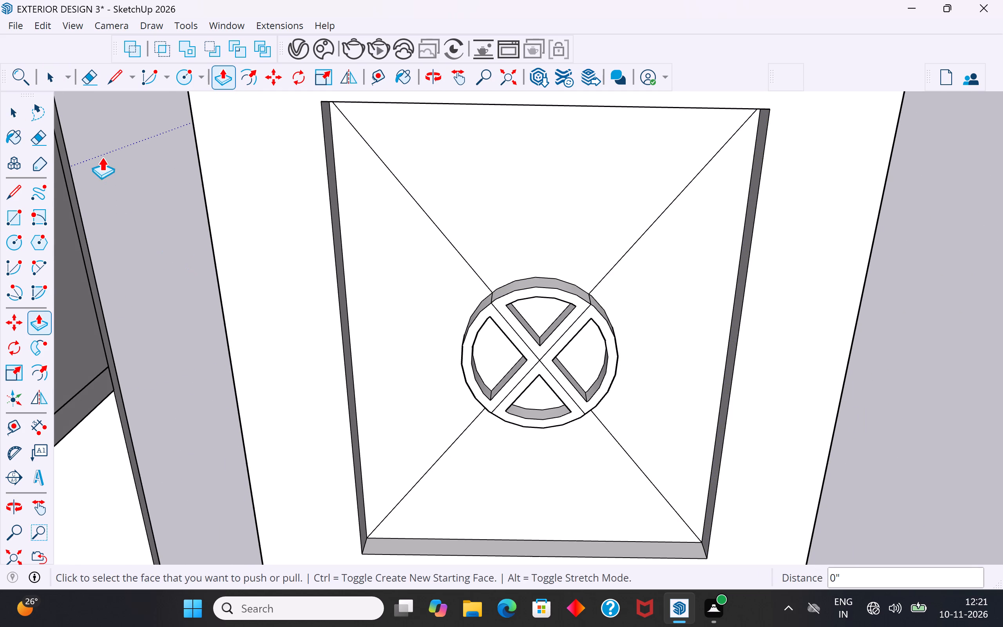
{"action": "left_click", "coordinate": [17, 103]}
{"action": "left_click", "coordinate": [126, 185]}
Examine the ceiling slab, its recessed panel and the four-pocket circular centrepiece from above and from slab level.
{"action": "scroll", "coordinate": [426, 229], "scroll_direction": "down", "scroll_amount": 6}
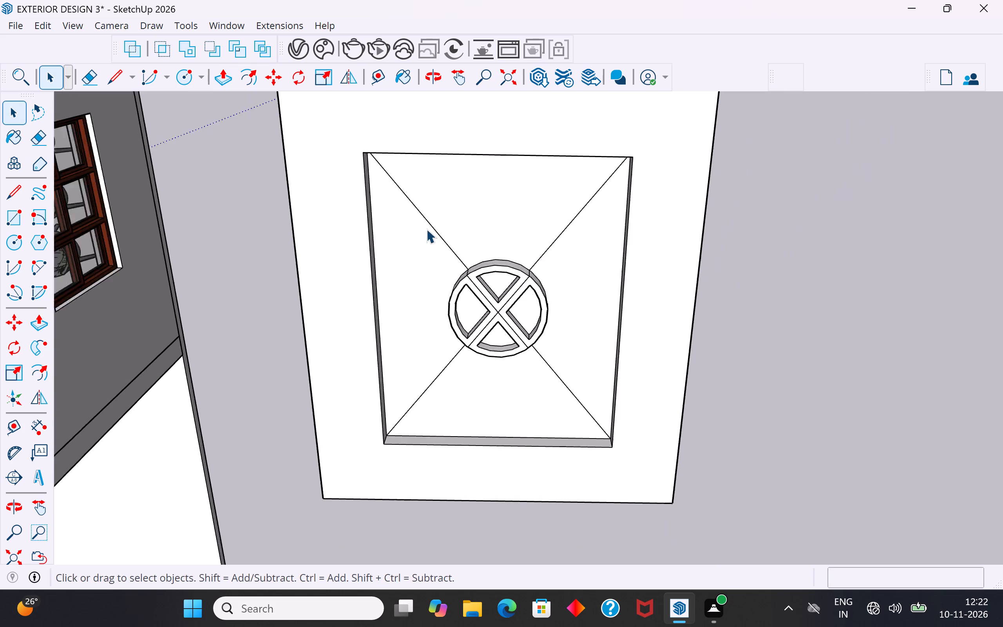
{"action": "scroll", "coordinate": [426, 229], "scroll_direction": "down", "scroll_amount": 3}
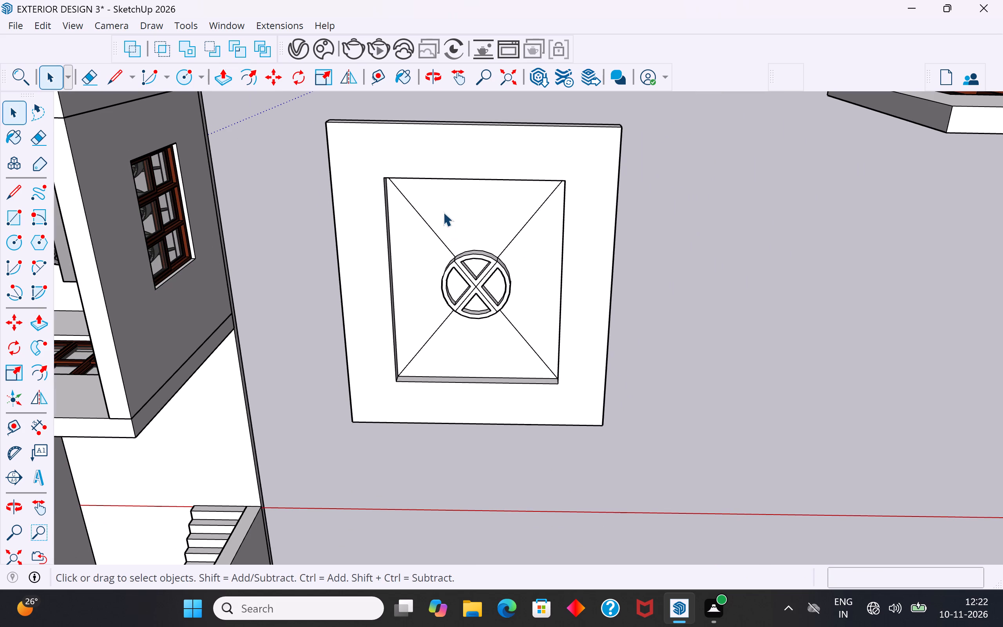
{"action": "scroll", "coordinate": [542, 329], "scroll_direction": "down", "scroll_amount": 4}
{"action": "middle_click_drag", "start_coordinate": [542, 329], "coordinate": [486, 132]}
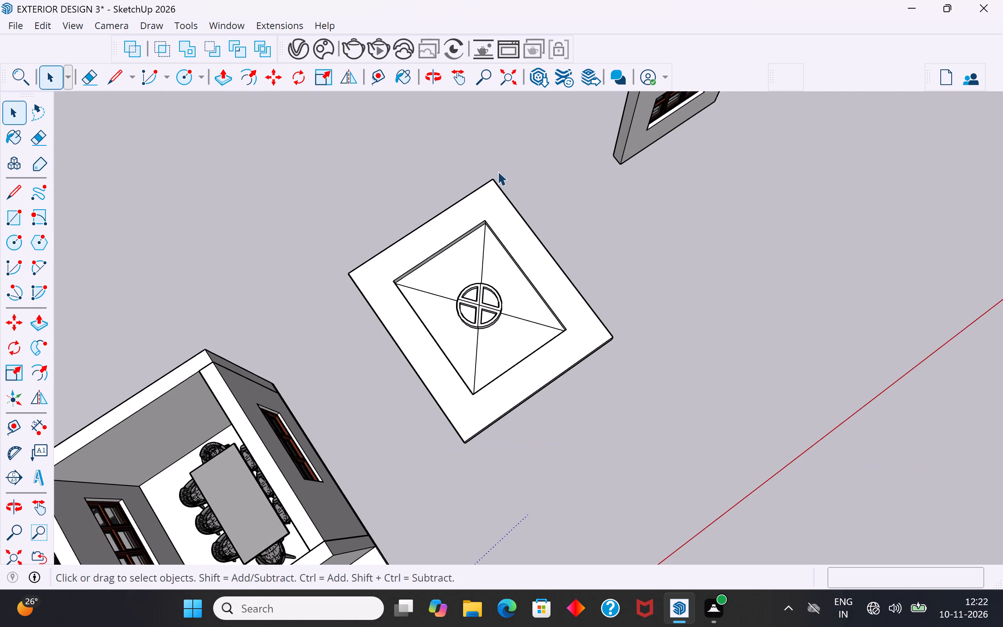
{"action": "middle_click_drag", "start_coordinate": [510, 312], "coordinate": [495, 180]}
{"action": "scroll", "coordinate": [478, 307], "scroll_direction": "up", "scroll_amount": 10}
{"action": "middle_click_drag", "start_coordinate": [493, 326], "coordinate": [418, 476]}
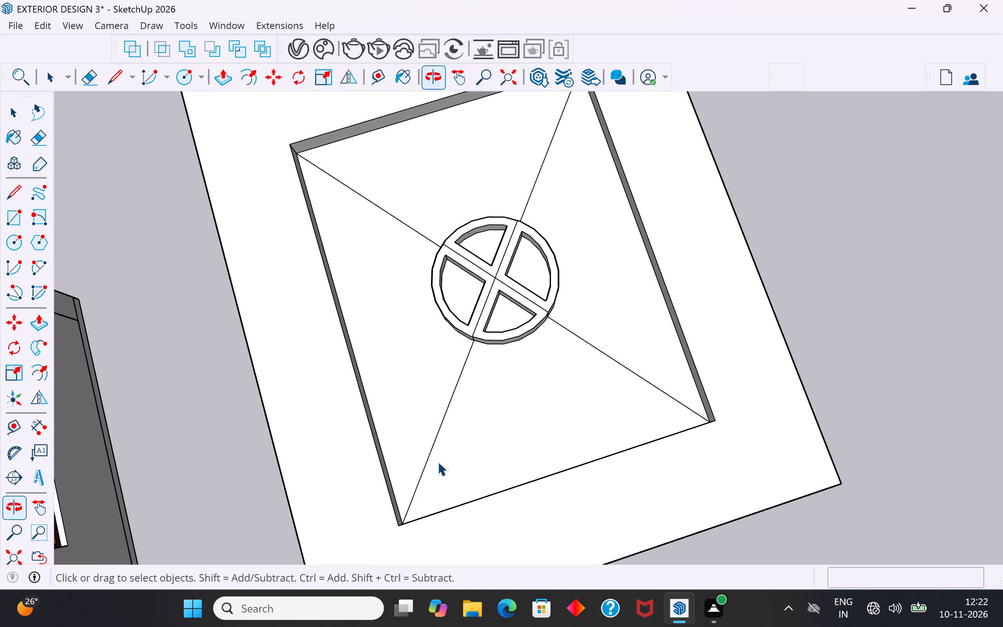
{"action": "middle_click_drag", "start_coordinate": [521, 366], "coordinate": [484, 381]}
{"action": "scroll", "coordinate": [500, 341], "scroll_direction": "up", "scroll_amount": 4}
{"action": "middle_click_drag", "start_coordinate": [519, 330], "coordinate": [487, 235]}
{"action": "scroll", "coordinate": [519, 330], "scroll_direction": "up", "scroll_amount": 1}
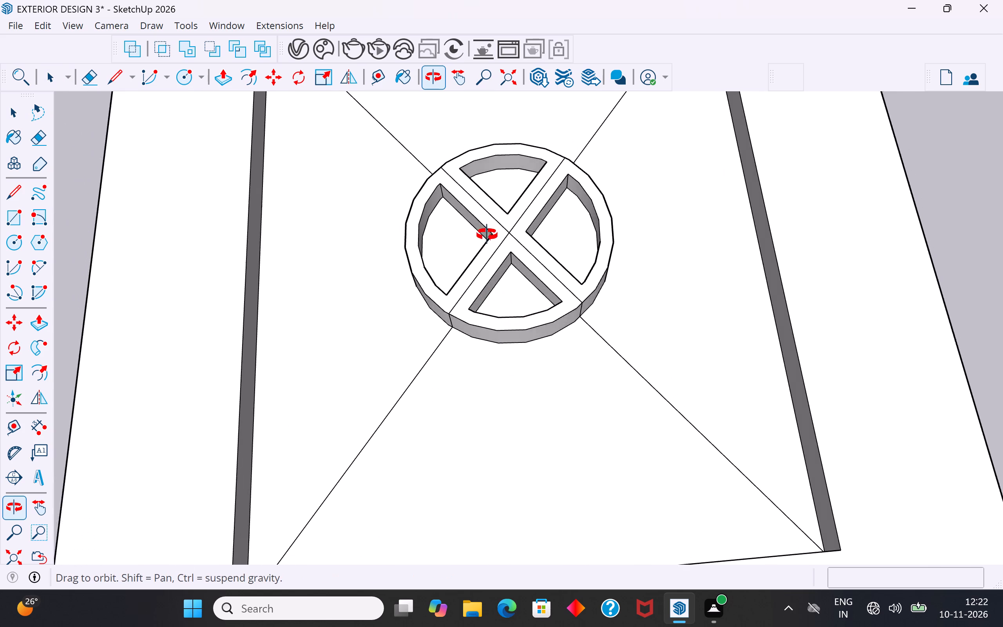
{"action": "middle_click_drag", "start_coordinate": [487, 235], "coordinate": [489, 216]}
{"action": "middle_click_drag", "start_coordinate": [593, 296], "coordinate": [607, 560]}
{"action": "middle_click_drag", "start_coordinate": [545, 250], "coordinate": [553, 83]}
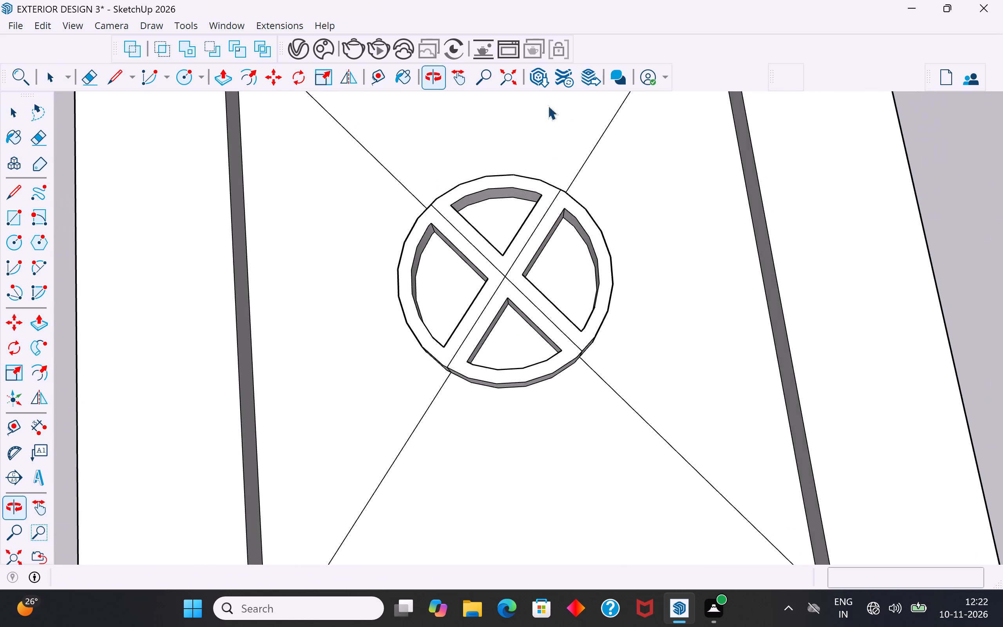
{"action": "middle_click_drag", "start_coordinate": [511, 261], "coordinate": [495, 132]}
{"action": "scroll", "coordinate": [478, 237], "scroll_direction": "up", "scroll_amount": 4}
{"action": "middle_click_drag", "start_coordinate": [485, 236], "coordinate": [472, 155]}
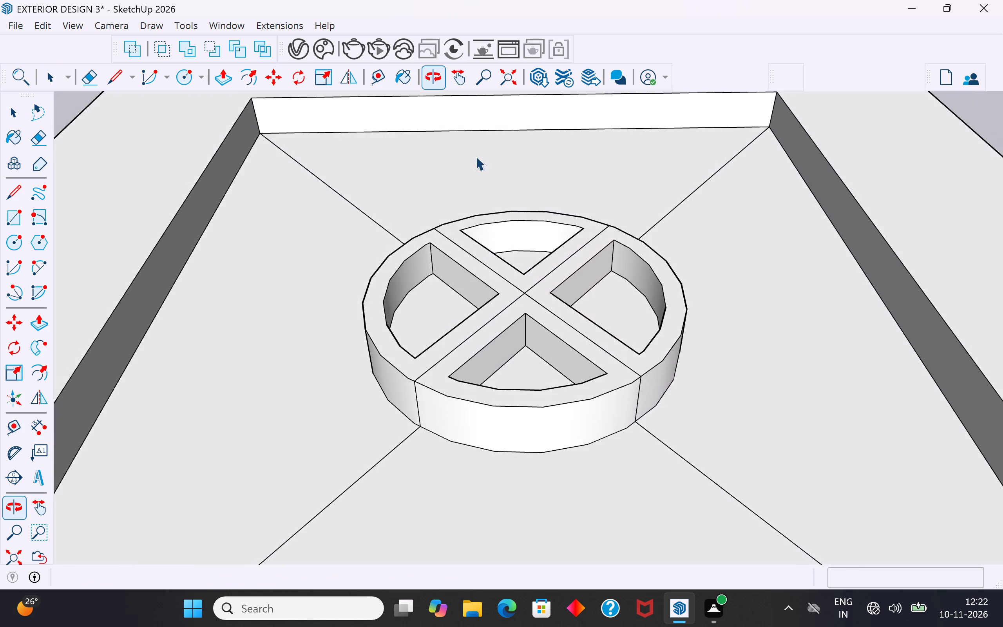
{"action": "scroll", "coordinate": [517, 303], "scroll_direction": "down", "scroll_amount": 8}
{"action": "middle_click_drag", "start_coordinate": [532, 336], "coordinate": [520, 281]}
{"action": "middle_click_drag", "start_coordinate": [579, 348], "coordinate": [582, 332]}
{"action": "scroll", "coordinate": [601, 221], "scroll_direction": "up", "scroll_amount": 5}
{"action": "left_click", "coordinate": [614, 233]}
{"action": "scroll", "coordinate": [614, 233], "scroll_direction": "up", "scroll_amount": 3}
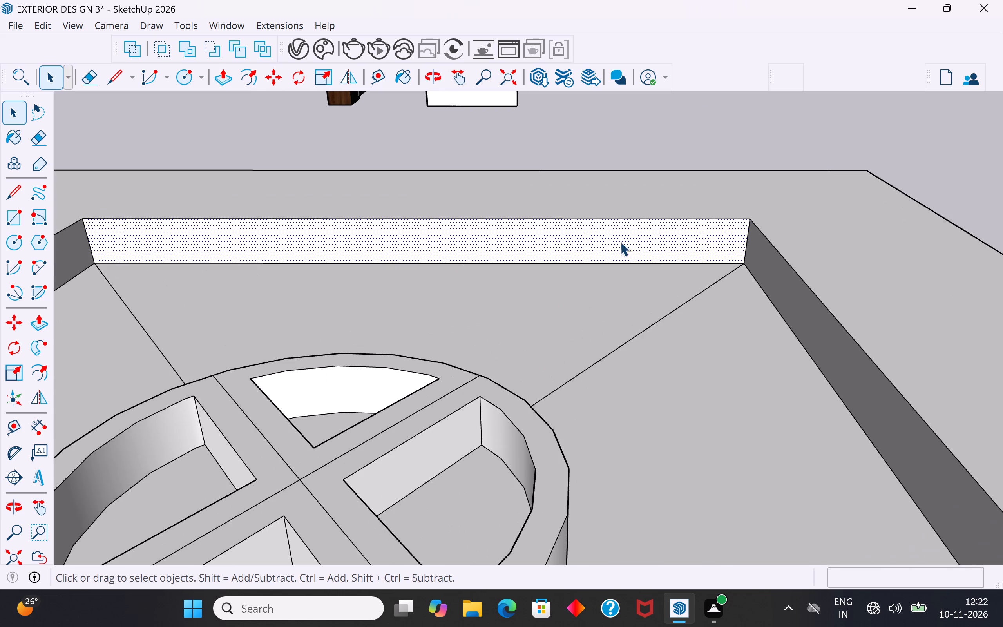
{"action": "scroll", "coordinate": [693, 353], "scroll_direction": "down", "scroll_amount": 5}
{"action": "left_click", "coordinate": [688, 191]}
Copy the four top edges of the rectangular recess down about 2 9/16" to the mid-height of its walls, and clear the selection.
{"action": "scroll", "coordinate": [710, 251], "scroll_direction": "down", "scroll_amount": 2}
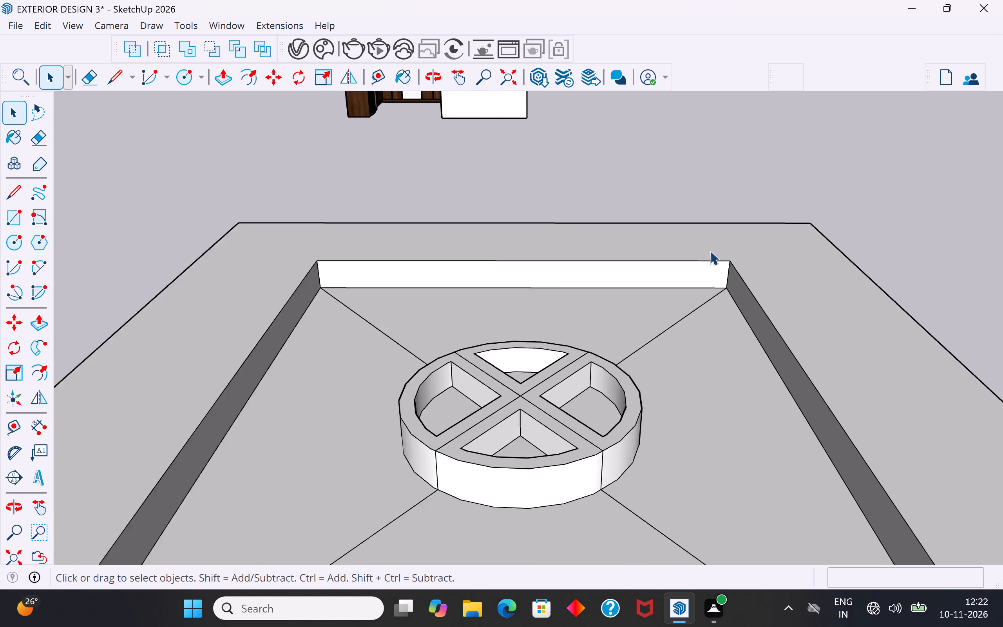
{"action": "scroll", "coordinate": [710, 251], "scroll_direction": "down", "scroll_amount": 2}
{"action": "scroll", "coordinate": [710, 251], "scroll_direction": "up", "scroll_amount": 10}
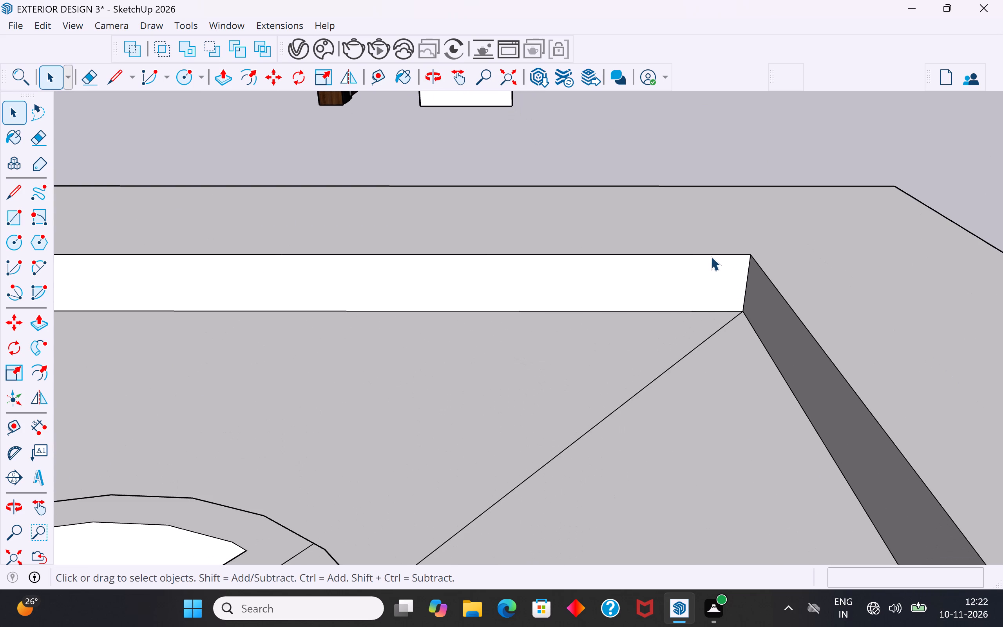
{"action": "left_click", "coordinate": [712, 254], "text": "shift"}
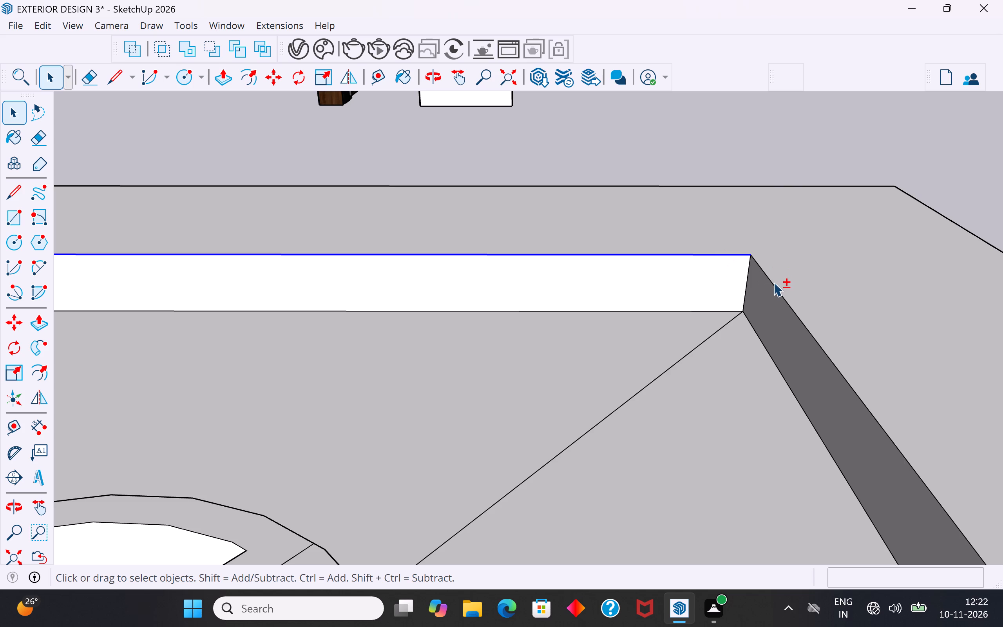
{"action": "left_click", "coordinate": [770, 281], "text": "shift"}
{"action": "scroll", "coordinate": [822, 249], "scroll_direction": "down", "scroll_amount": 10}
{"action": "middle_click_drag", "start_coordinate": [833, 331], "coordinate": [731, 388]}
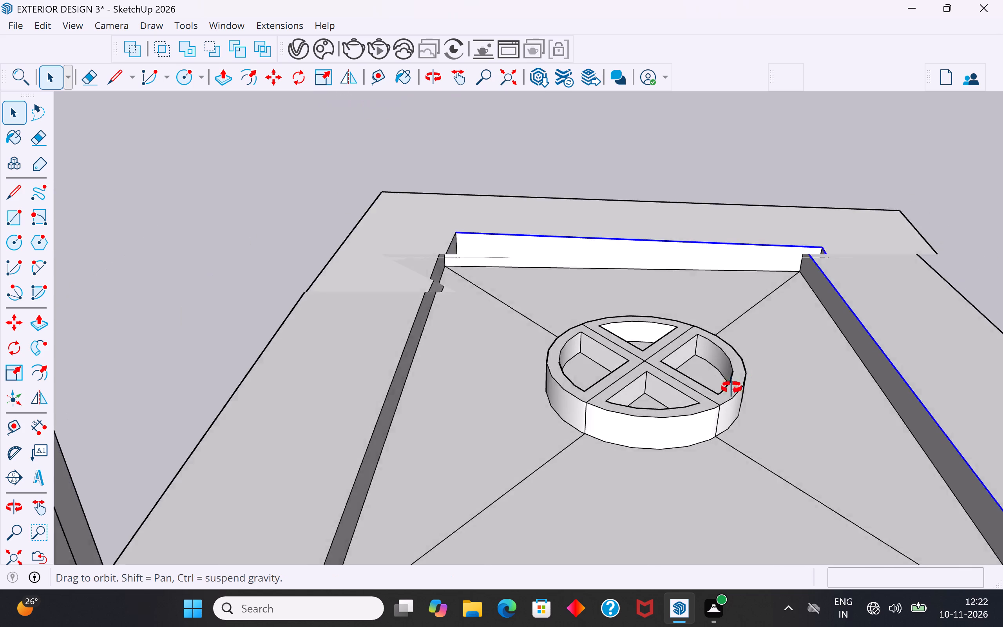
{"action": "middle_click_drag", "start_coordinate": [731, 388], "coordinate": [558, 292]}
{"action": "scroll", "coordinate": [558, 292], "scroll_direction": "up", "scroll_amount": 8}
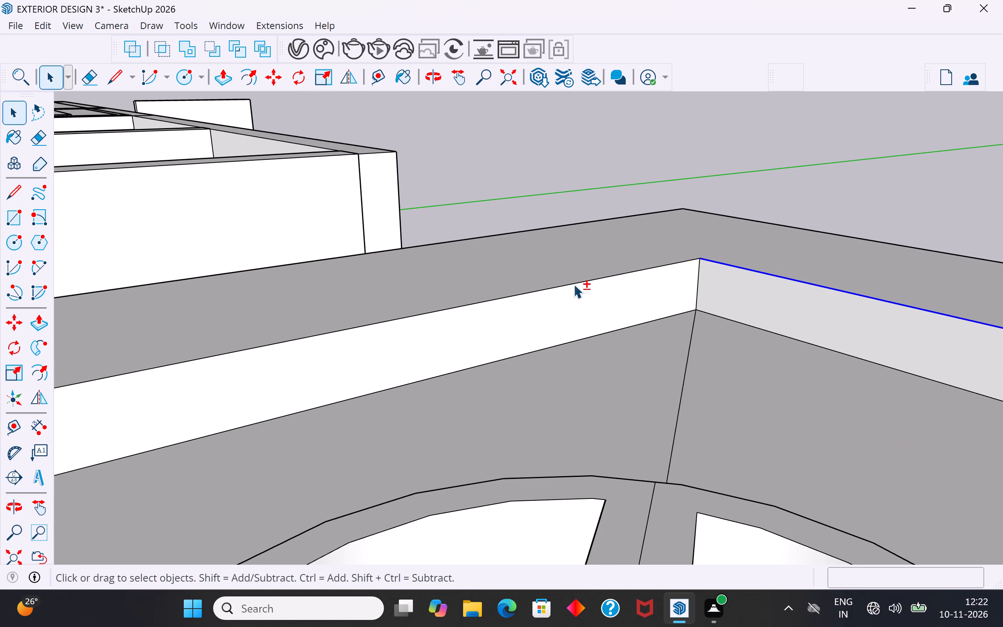
{"action": "left_click", "coordinate": [615, 275], "text": "shift"}
{"action": "scroll", "coordinate": [753, 308], "scroll_direction": "down", "scroll_amount": 10}
{"action": "middle_click_drag", "start_coordinate": [805, 384], "coordinate": [752, 416]}
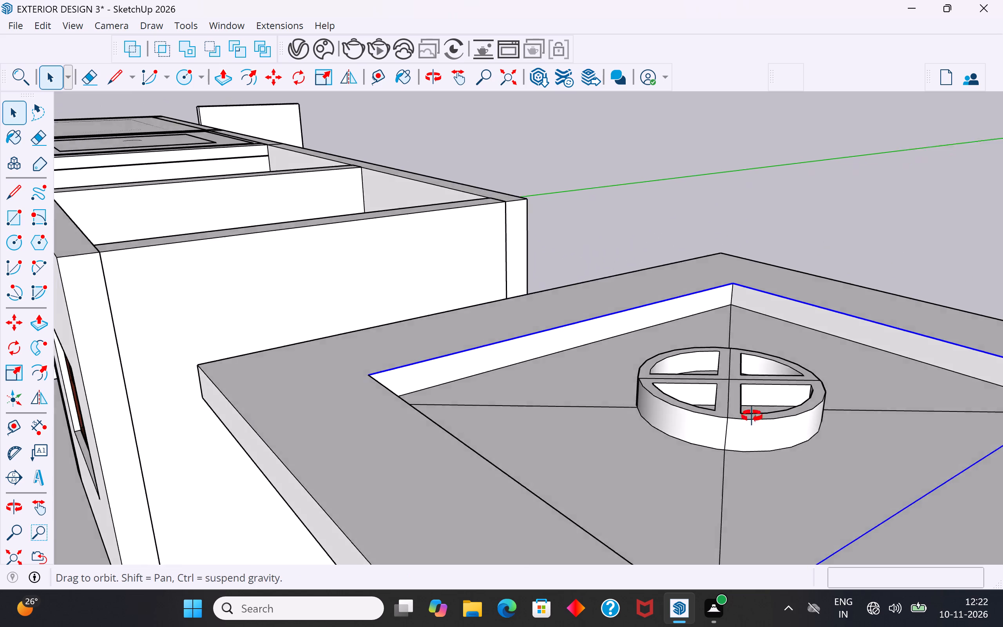
{"action": "middle_click_drag", "start_coordinate": [752, 416], "coordinate": [416, 406]}
{"action": "scroll", "coordinate": [773, 404], "scroll_direction": "down", "scroll_amount": 5}
{"action": "middle_click_drag", "start_coordinate": [820, 403], "coordinate": [518, 375]}
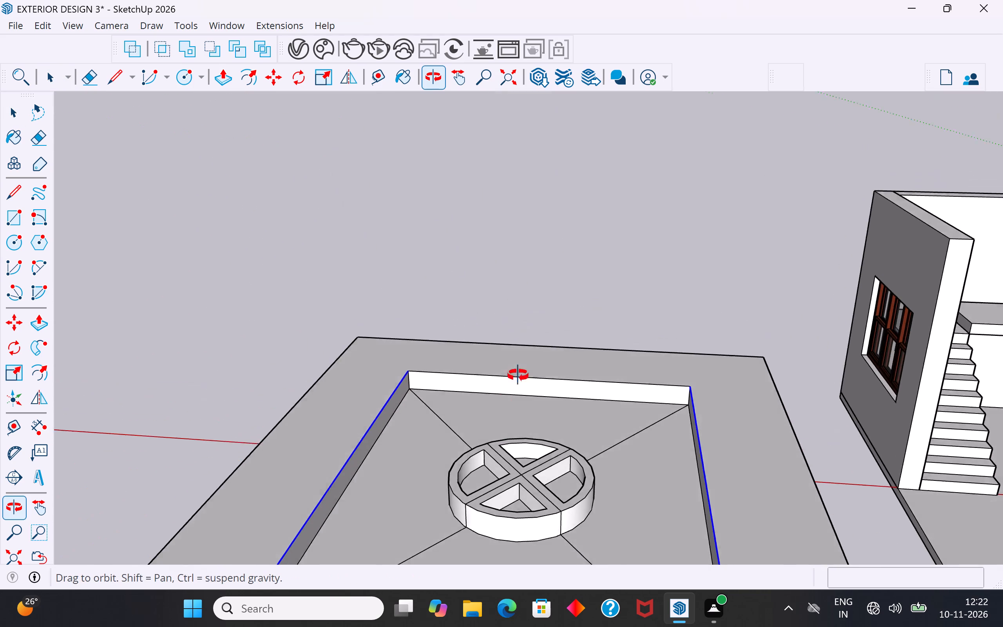
{"action": "middle_click_drag", "start_coordinate": [518, 375], "coordinate": [519, 375]}
{"action": "scroll", "coordinate": [620, 404], "scroll_direction": "up", "scroll_amount": 13}
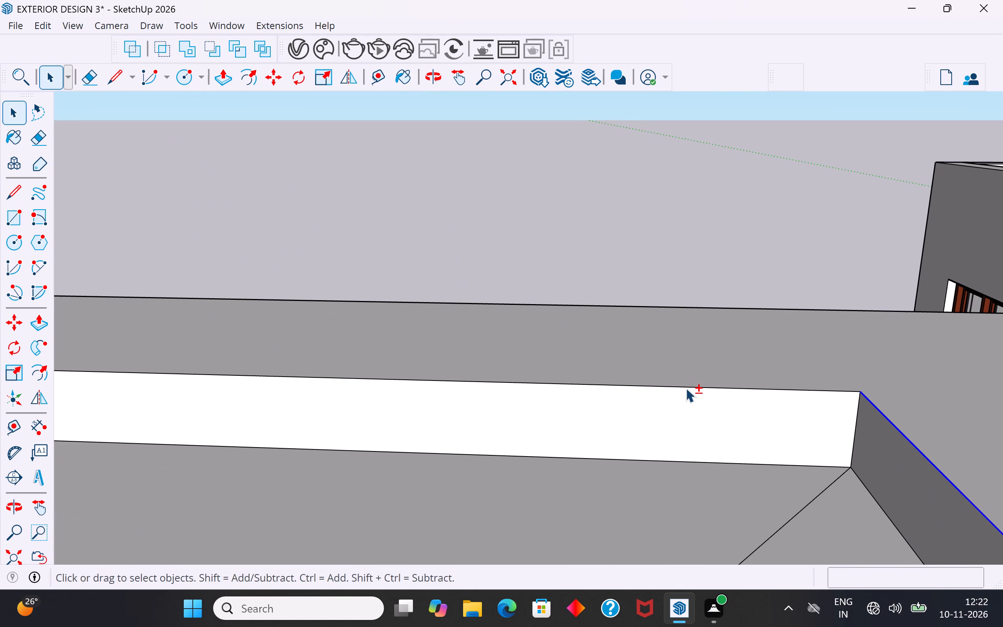
{"action": "left_click", "coordinate": [692, 386], "text": "shift"}
{"action": "key", "text": "m"}
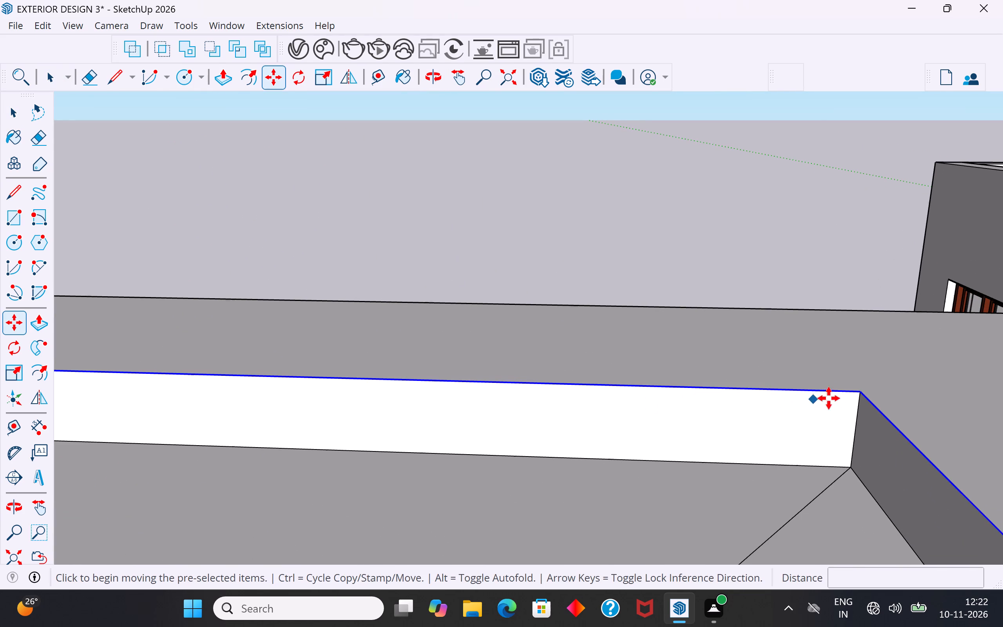
{"action": "left_click", "coordinate": [862, 395]}
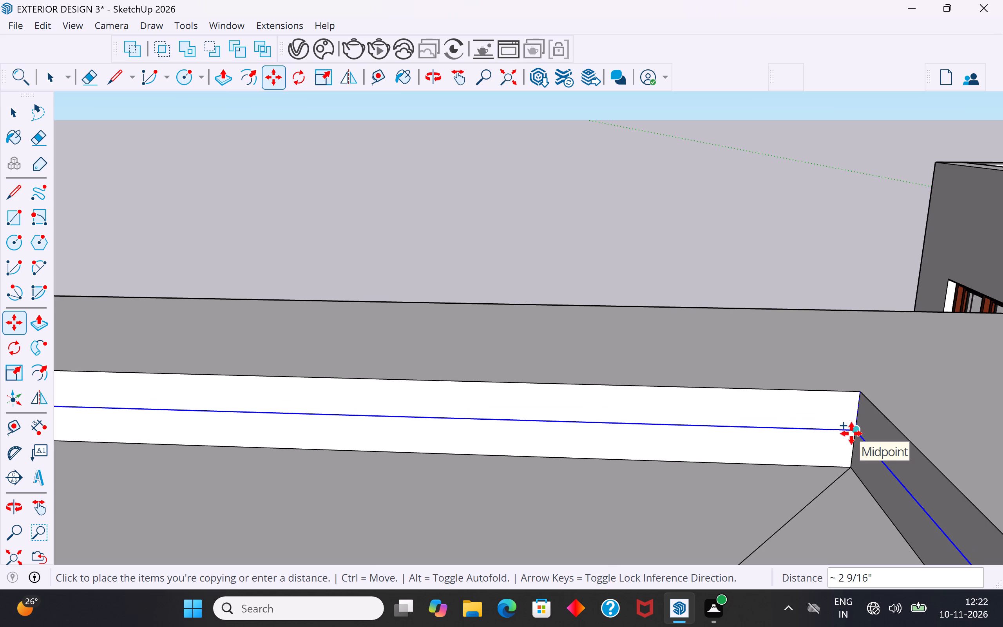
{"action": "left_click", "coordinate": [851, 437]}
{"action": "scroll", "coordinate": [852, 451], "scroll_direction": "down", "scroll_amount": 9}
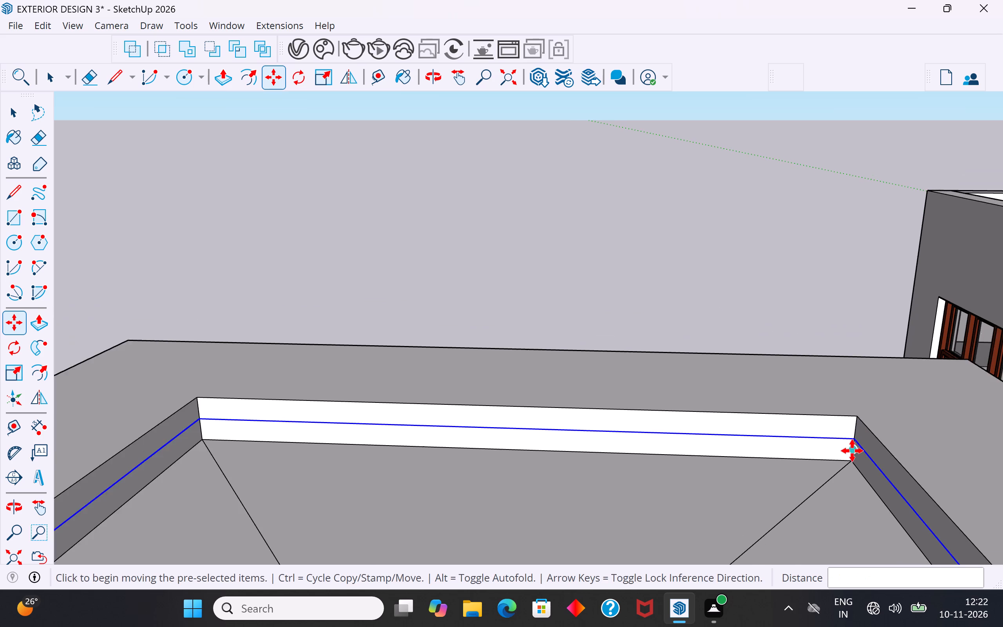
{"action": "scroll", "coordinate": [852, 451], "scroll_direction": "down", "scroll_amount": 3}
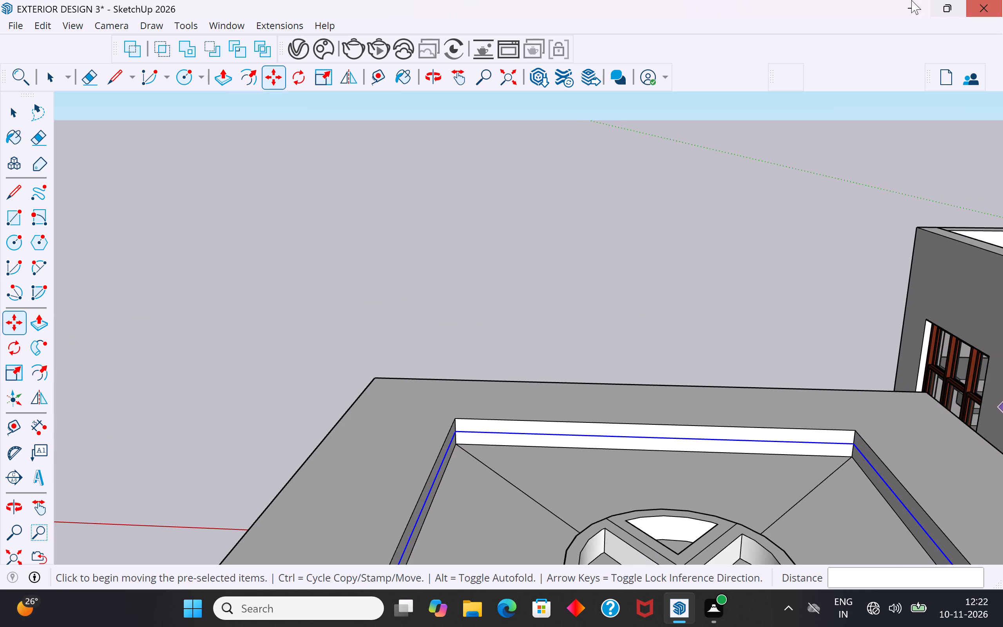
{"action": "left_click", "coordinate": [15, 112]}
{"action": "left_click", "coordinate": [227, 236]}
Push/Pull the lower strip of one recess wall outward about 4 3/8" beneath the slab's border, and clear the selection.
{"action": "scroll", "coordinate": [520, 390], "scroll_direction": "up", "scroll_amount": 6}
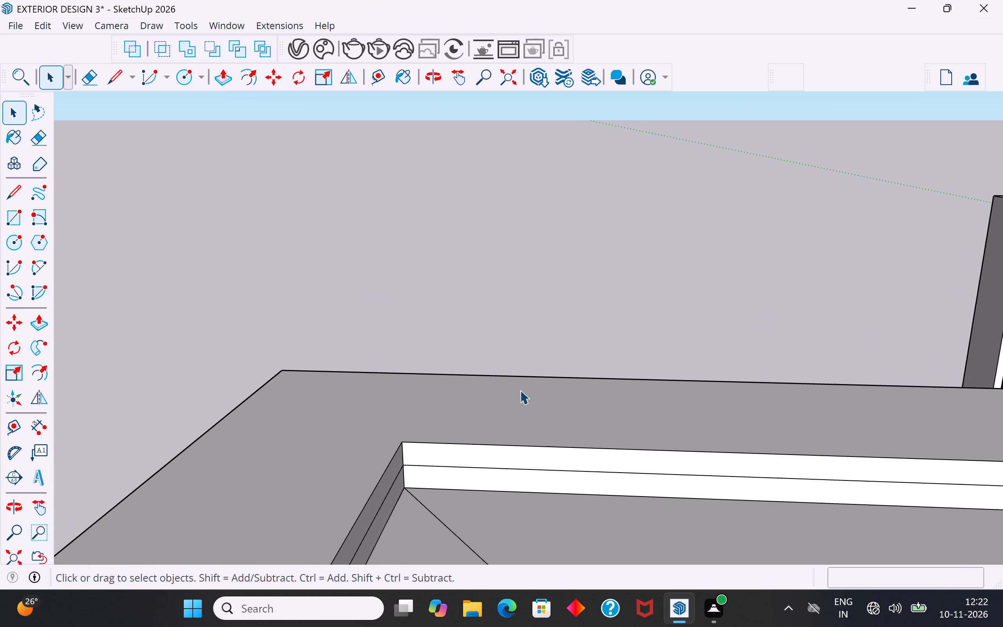
{"action": "scroll", "coordinate": [565, 352], "scroll_direction": "down", "scroll_amount": 5}
{"action": "scroll", "coordinate": [612, 373], "scroll_direction": "up", "scroll_amount": 18}
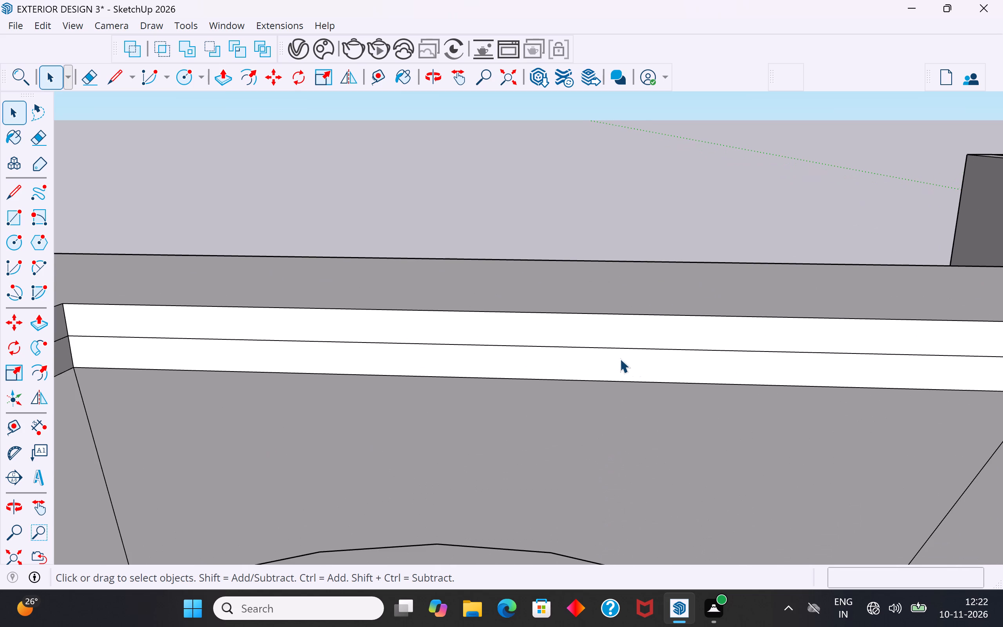
{"action": "left_click", "coordinate": [632, 362]}
{"action": "left_click", "coordinate": [32, 326]}
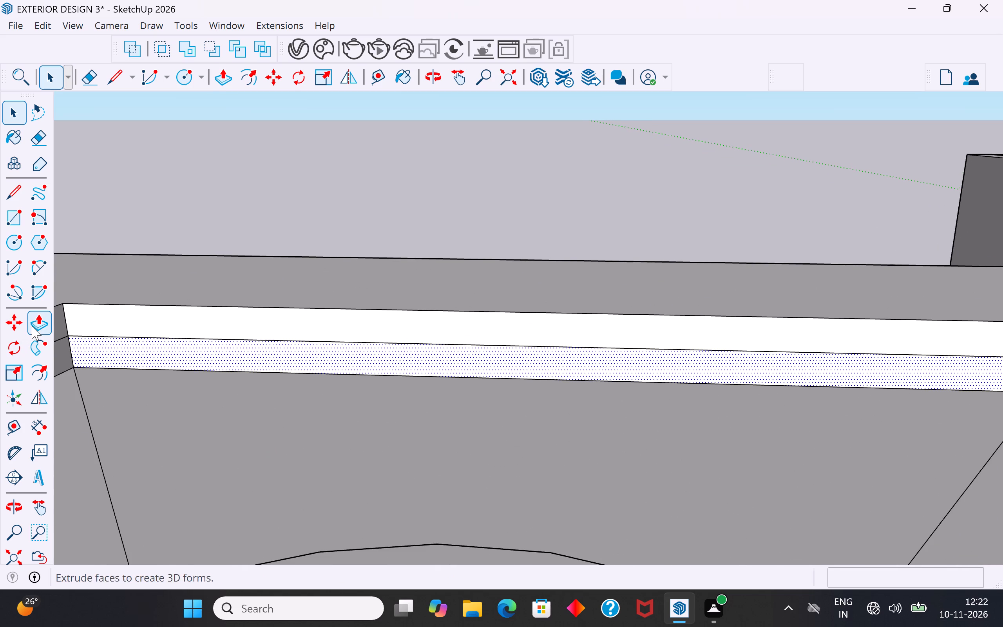
{"action": "left_click", "coordinate": [161, 359]}
{"action": "left_click", "coordinate": [197, 353]}
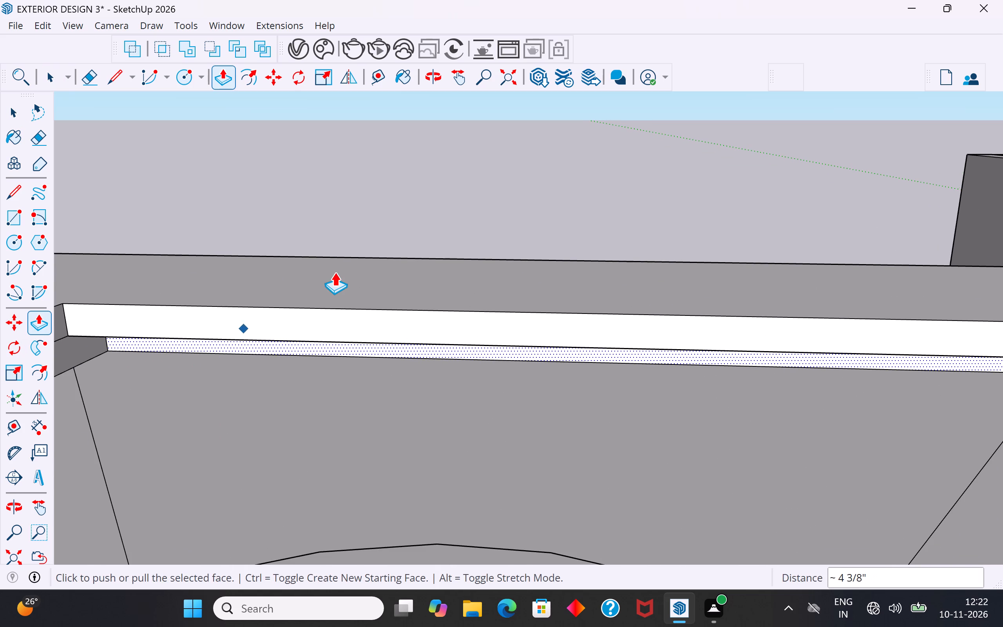
{"action": "scroll", "coordinate": [335, 272], "scroll_direction": "down", "scroll_amount": 9}
{"action": "left_click", "coordinate": [4, 107]}
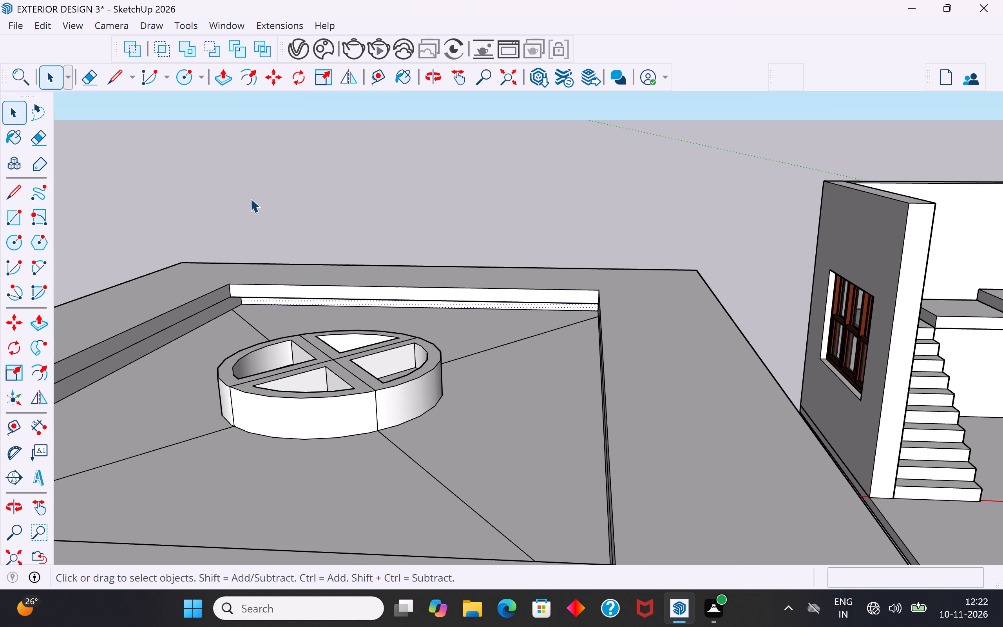
{"action": "left_click", "coordinate": [250, 198]}
{"action": "scroll", "coordinate": [530, 341], "scroll_direction": "down", "scroll_amount": 4}
{"action": "middle_click_drag", "start_coordinate": [391, 363], "coordinate": [277, 388]}
{"action": "scroll", "coordinate": [366, 301], "scroll_direction": "up", "scroll_amount": 14}
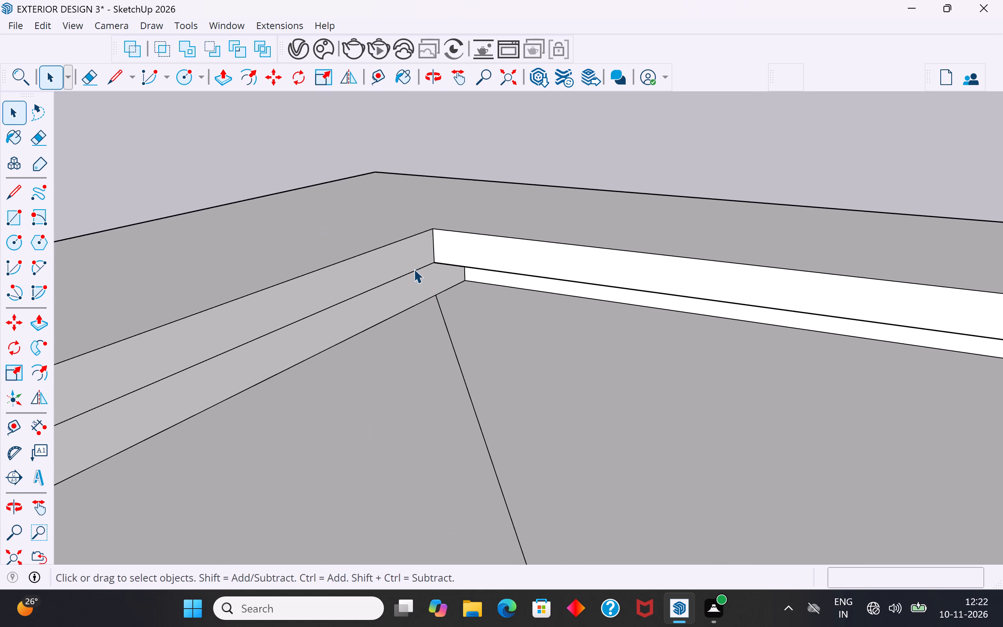
Push/Pull the lower strips of the other three recess walls outward by the same 4 3/8", and clear the selection.
{"action": "middle_click_drag", "start_coordinate": [466, 281], "coordinate": [465, 248]}
{"action": "left_click", "coordinate": [421, 267]}
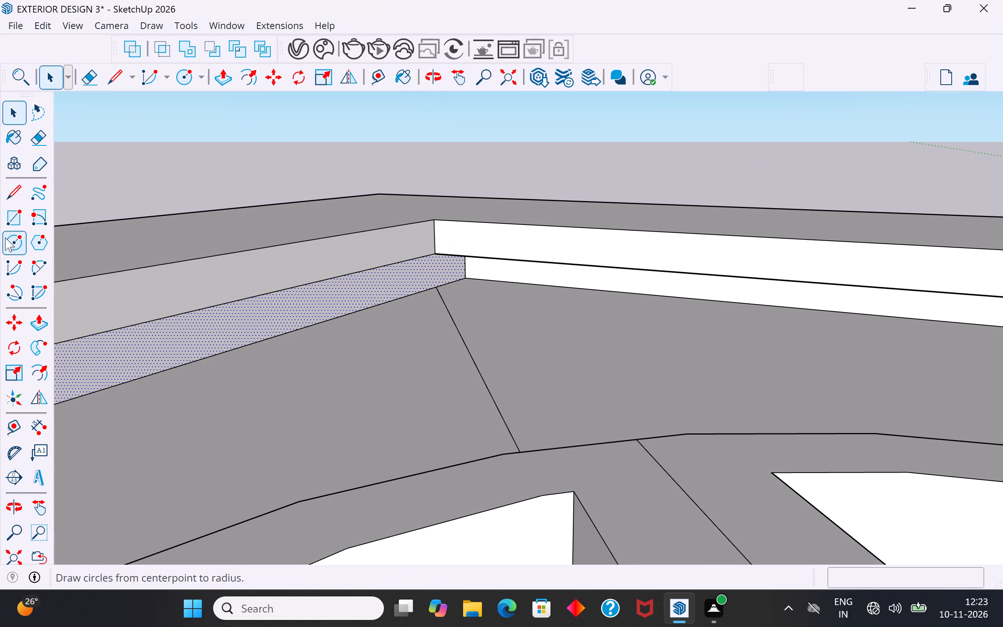
{"action": "left_click", "coordinate": [35, 324]}
{"action": "double_click", "coordinate": [400, 283]}
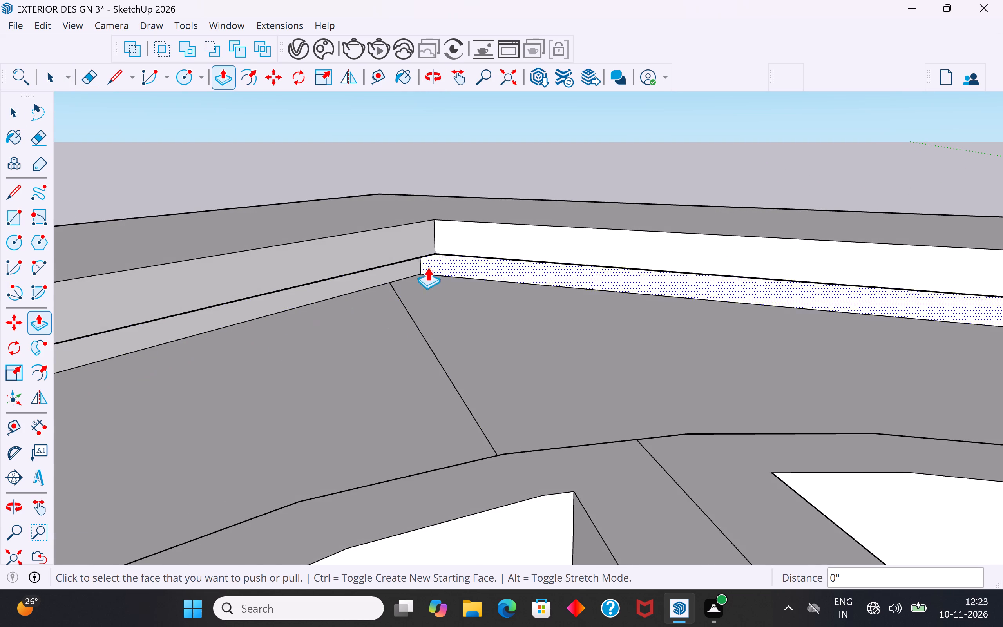
{"action": "scroll", "coordinate": [431, 266], "scroll_direction": "down", "scroll_amount": 9}
{"action": "middle_click_drag", "start_coordinate": [432, 266], "coordinate": [825, 326]}
{"action": "scroll", "coordinate": [825, 326], "scroll_direction": "up", "scroll_amount": 1}
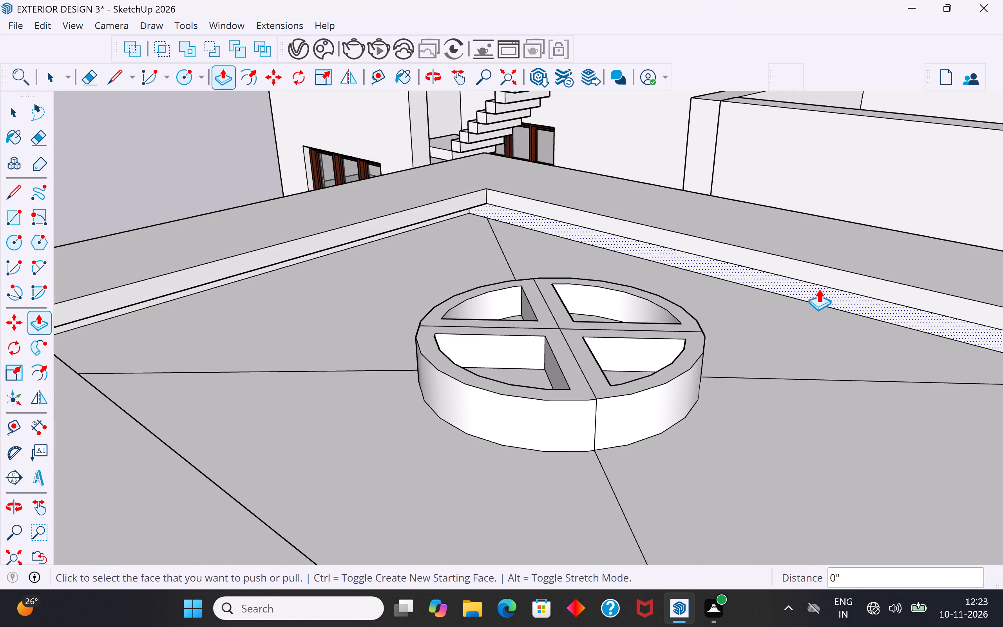
{"action": "double_click", "coordinate": [818, 288]}
{"action": "scroll", "coordinate": [251, 218], "scroll_direction": "down", "scroll_amount": 5}
{"action": "middle_click_drag", "start_coordinate": [339, 312], "coordinate": [756, 357]}
{"action": "scroll", "coordinate": [697, 306], "scroll_direction": "up", "scroll_amount": 6}
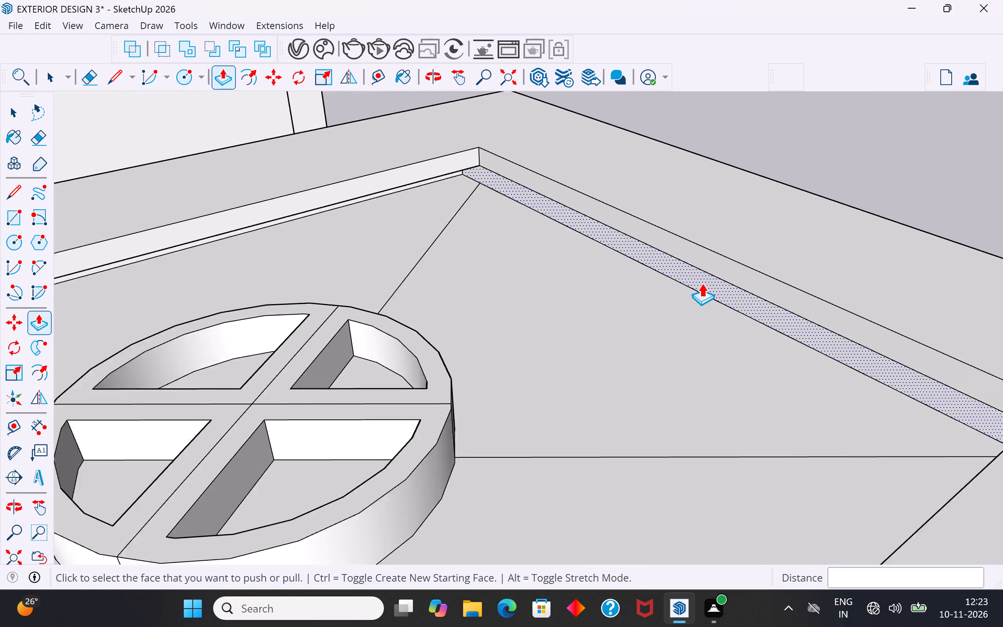
{"action": "scroll", "coordinate": [702, 283], "scroll_direction": "up", "scroll_amount": 2}
{"action": "middle_click_drag", "start_coordinate": [702, 283], "coordinate": [751, 248]}
{"action": "double_click", "coordinate": [746, 301]}
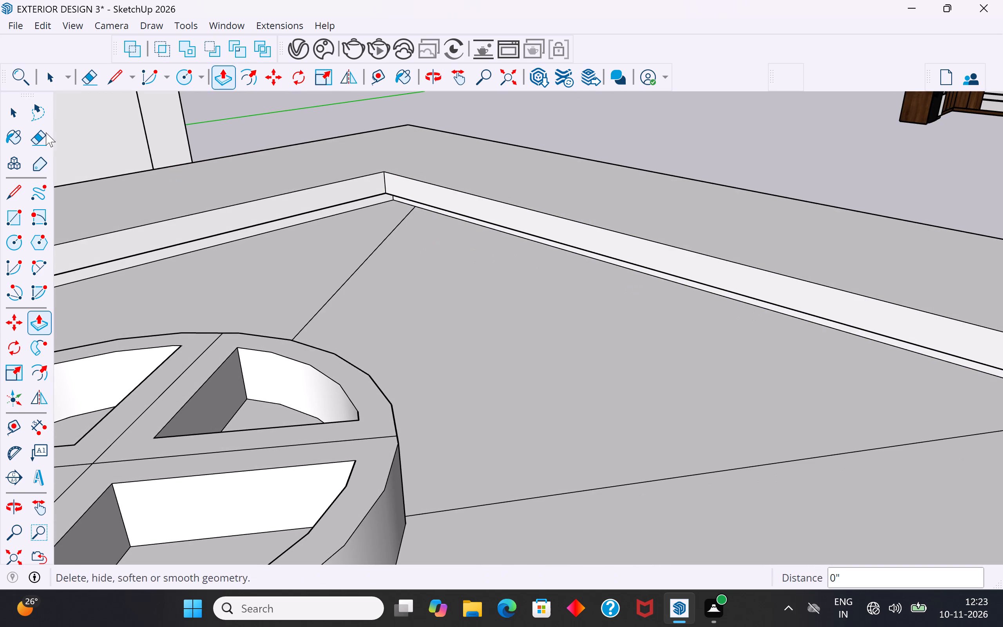
{"action": "left_click", "coordinate": [17, 114]}
{"action": "scroll", "coordinate": [453, 249], "scroll_direction": "down", "scroll_amount": 4}
{"action": "middle_click_drag", "start_coordinate": [521, 308], "coordinate": [907, 260]}
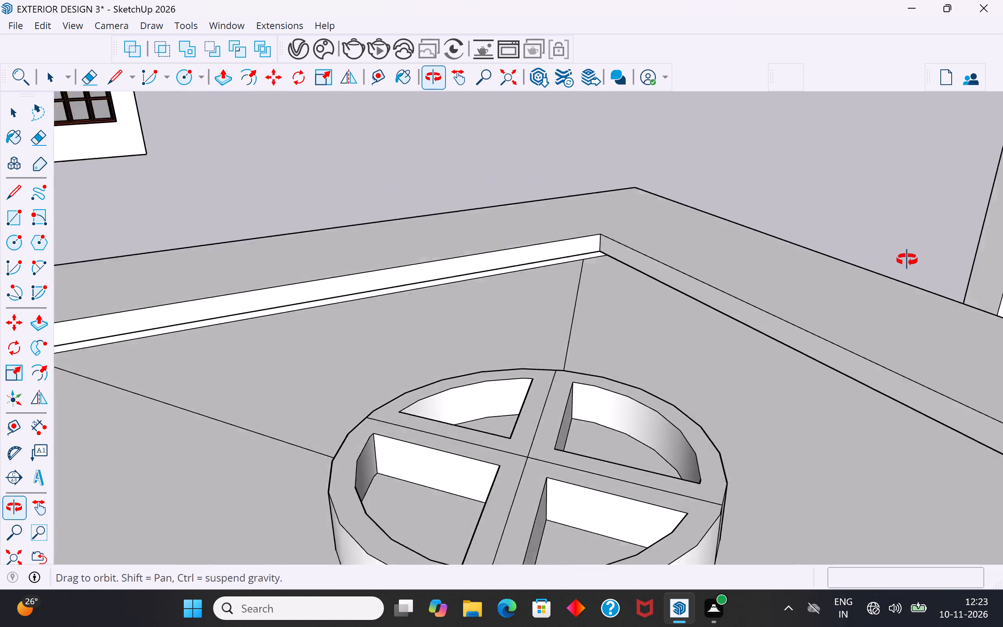
{"action": "middle_click_drag", "start_coordinate": [907, 260], "coordinate": [907, 249]}
{"action": "left_click", "coordinate": [539, 209]}
Lower the rim face of one quarter of the circular centrepiece by about 1 11/16" with Push/Pull.
{"action": "scroll", "coordinate": [611, 302], "scroll_direction": "down", "scroll_amount": 6}
{"action": "scroll", "coordinate": [661, 338], "scroll_direction": "up", "scroll_amount": 1}
{"action": "middle_click_drag", "start_coordinate": [664, 354], "coordinate": [524, 415]}
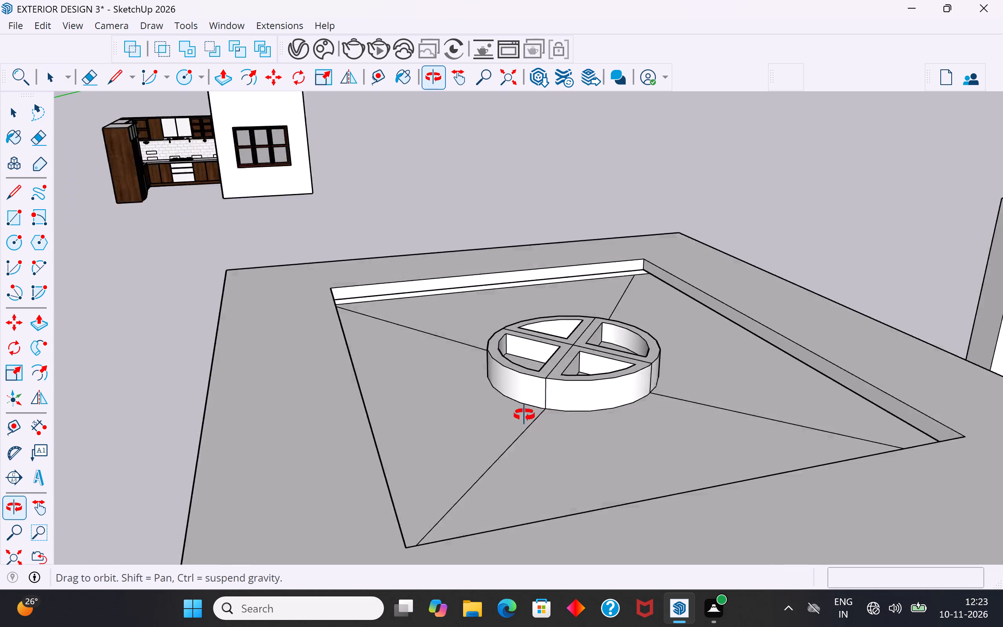
{"action": "middle_click_drag", "start_coordinate": [524, 415], "coordinate": [434, 506]}
{"action": "scroll", "coordinate": [549, 429], "scroll_direction": "up", "scroll_amount": 4}
{"action": "left_click", "coordinate": [549, 429]}
{"action": "scroll", "coordinate": [549, 429], "scroll_direction": "up", "scroll_amount": 5}
{"action": "middle_click_drag", "start_coordinate": [549, 429], "coordinate": [626, 324]}
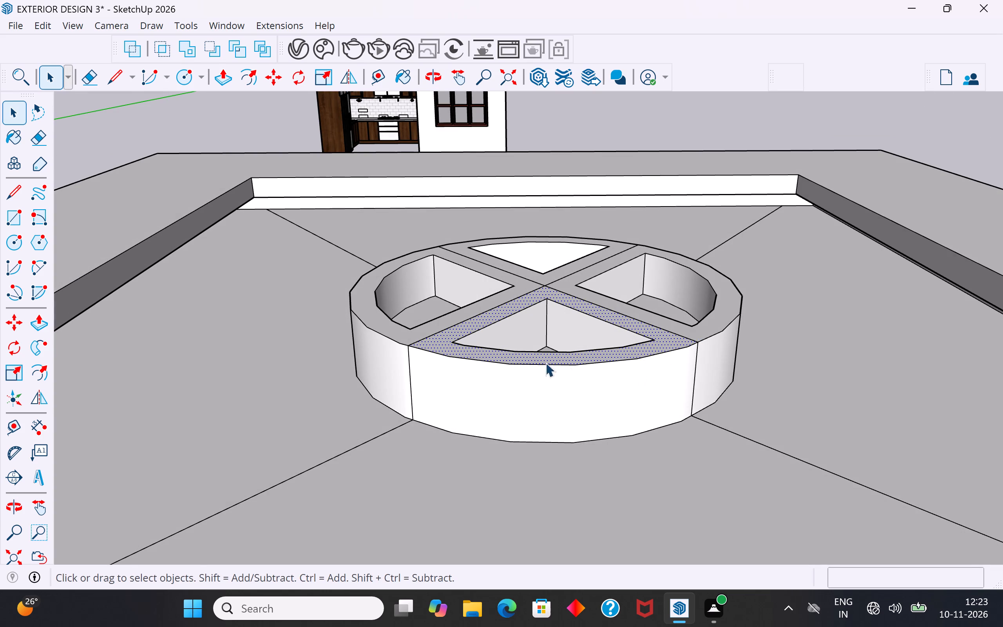
{"action": "left_click", "coordinate": [33, 328]}
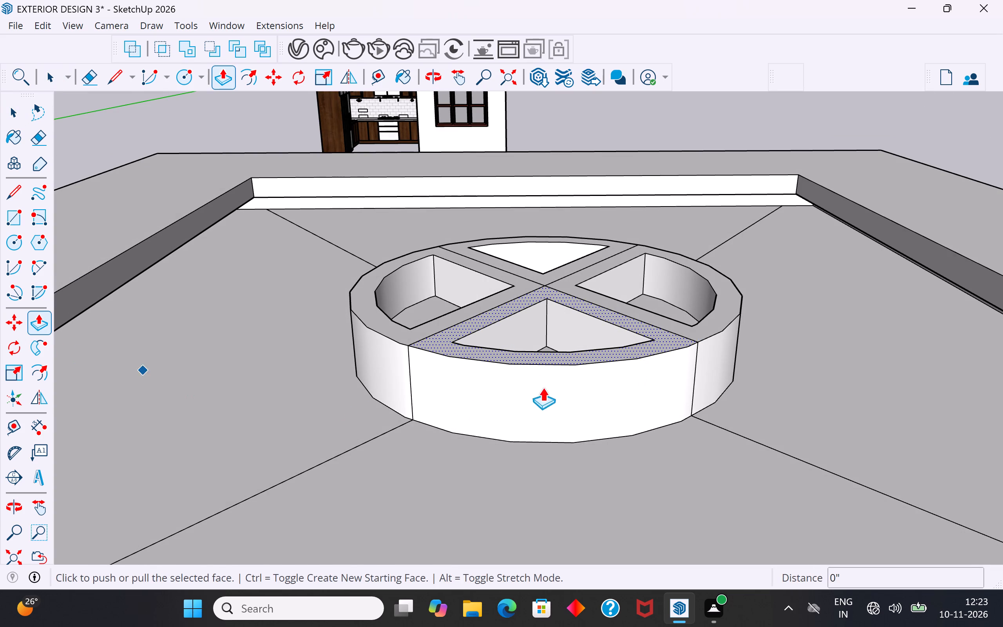
{"action": "left_click", "coordinate": [476, 355]}
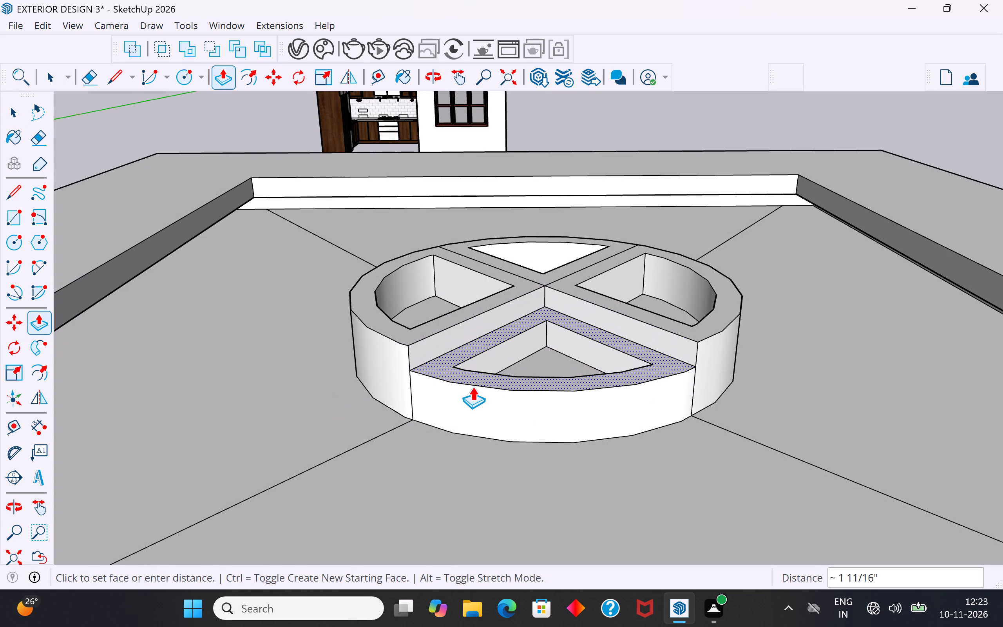
{"action": "left_click", "coordinate": [473, 386]}
{"action": "middle_click_drag", "start_coordinate": [655, 378], "coordinate": [482, 470]}
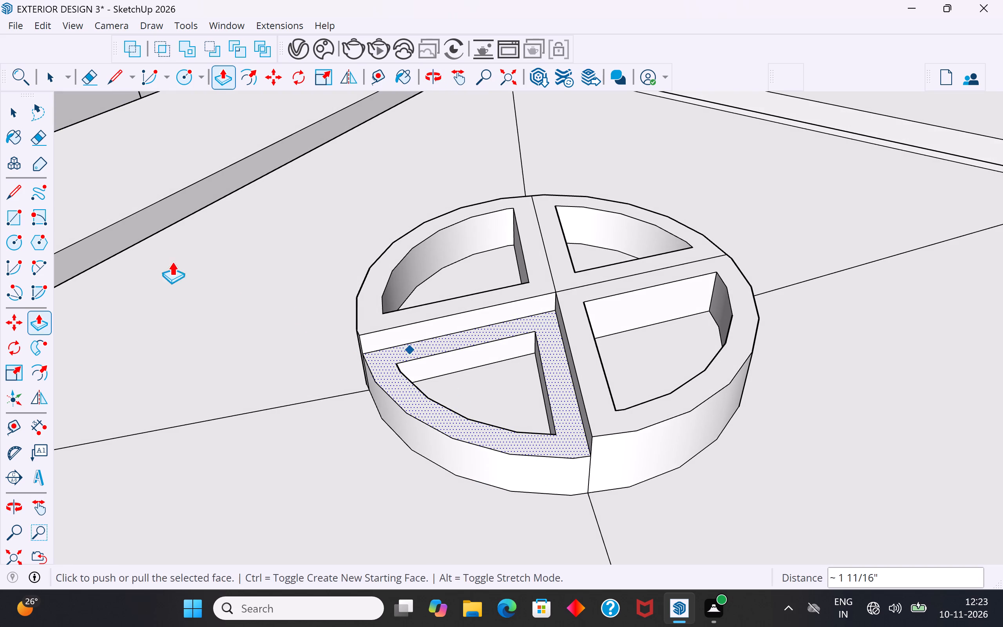
{"action": "left_click", "coordinate": [13, 115]}
Lower the rim face of the opposite centrepiece quarter to the same level, about 1 11/16" down, and clear the selection.
{"action": "middle_click_drag", "start_coordinate": [447, 417], "coordinate": [169, 368]}
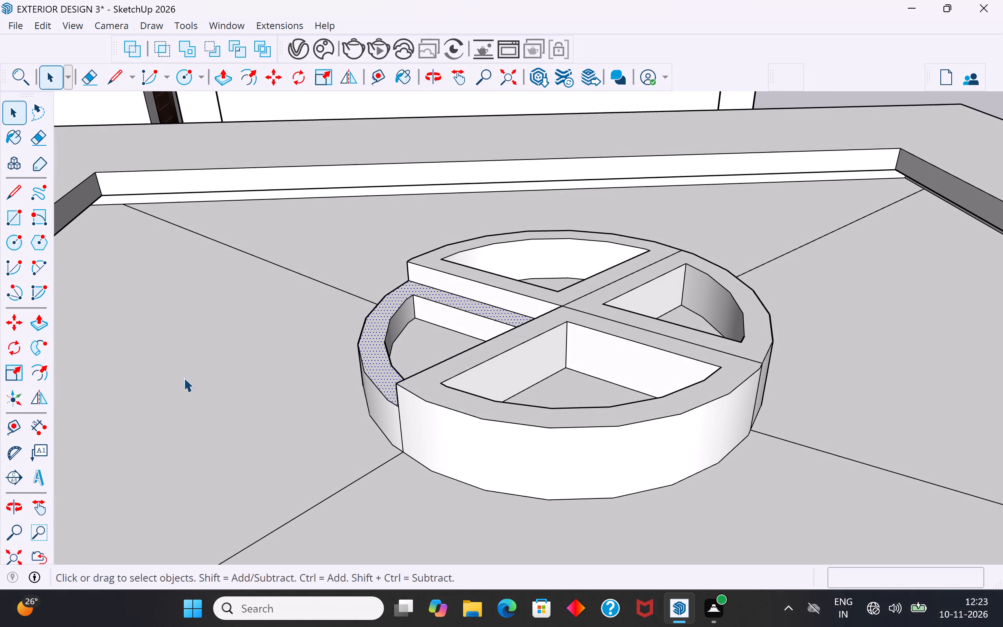
{"action": "middle_click_drag", "start_coordinate": [488, 377], "coordinate": [465, 489]}
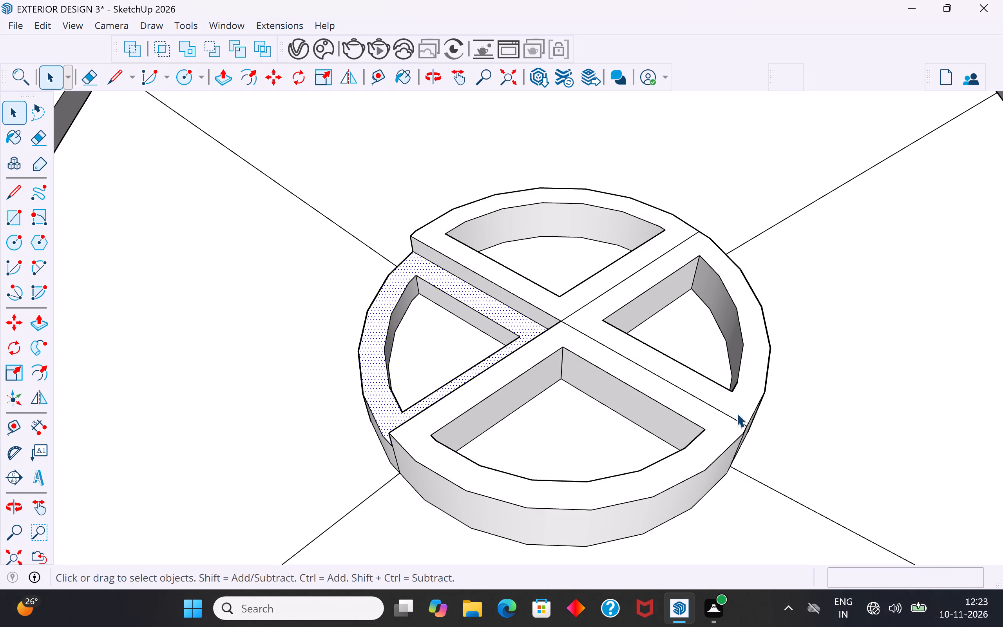
{"action": "left_click", "coordinate": [746, 413]}
{"action": "middle_click_drag", "start_coordinate": [729, 382], "coordinate": [642, 319]}
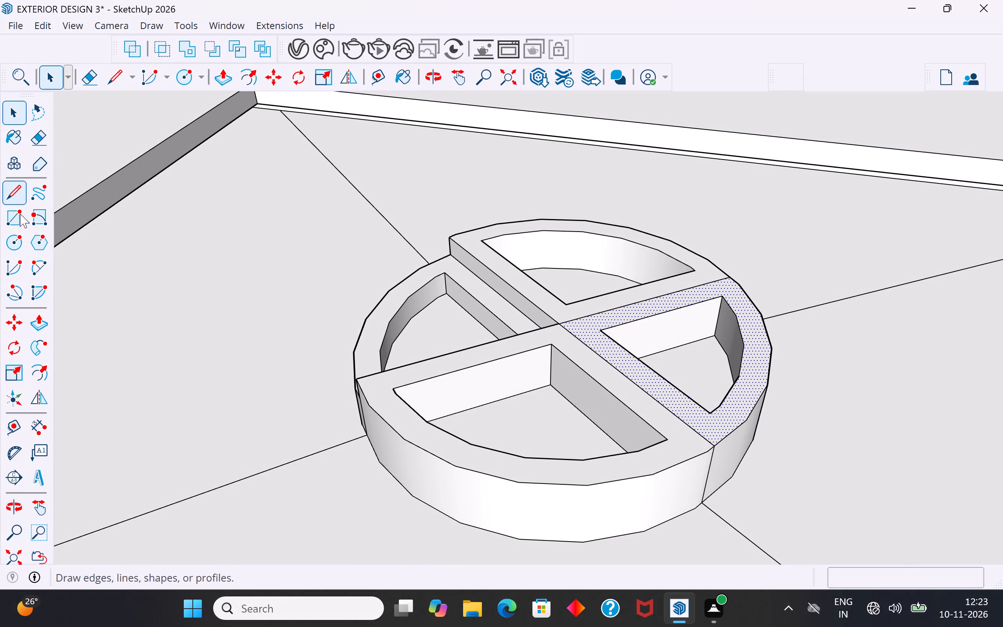
{"action": "left_click", "coordinate": [40, 319]}
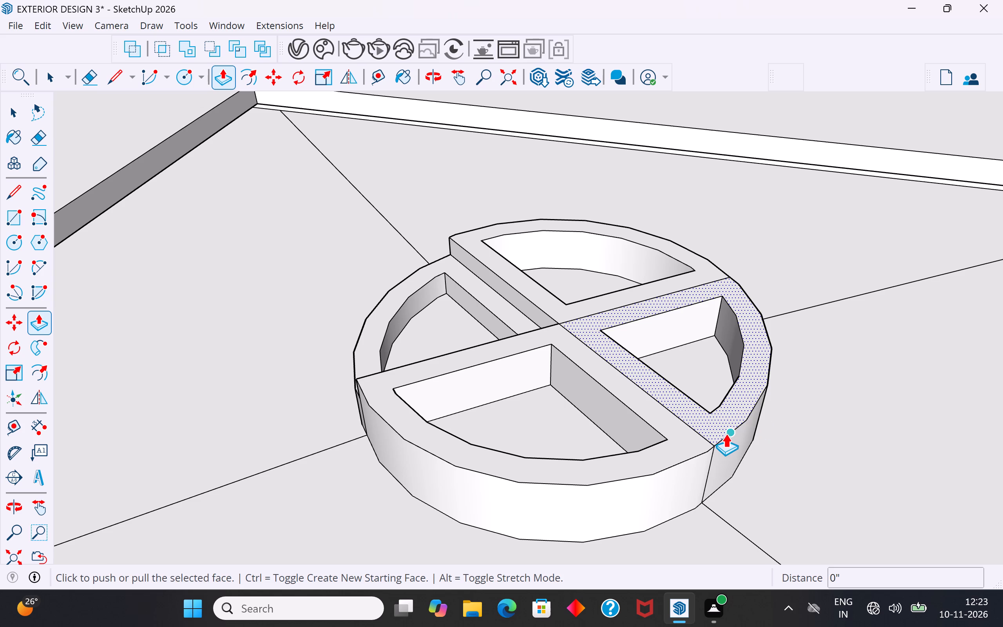
{"action": "left_click", "coordinate": [726, 433]}
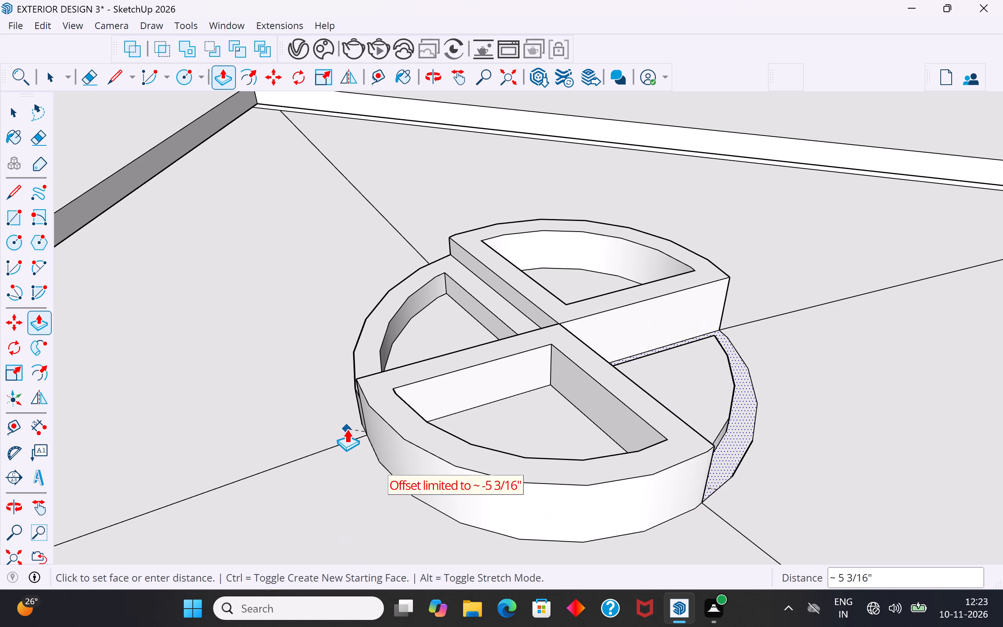
{"action": "middle_click_drag", "start_coordinate": [347, 428], "coordinate": [531, 328]}
{"action": "left_click", "coordinate": [436, 397]}
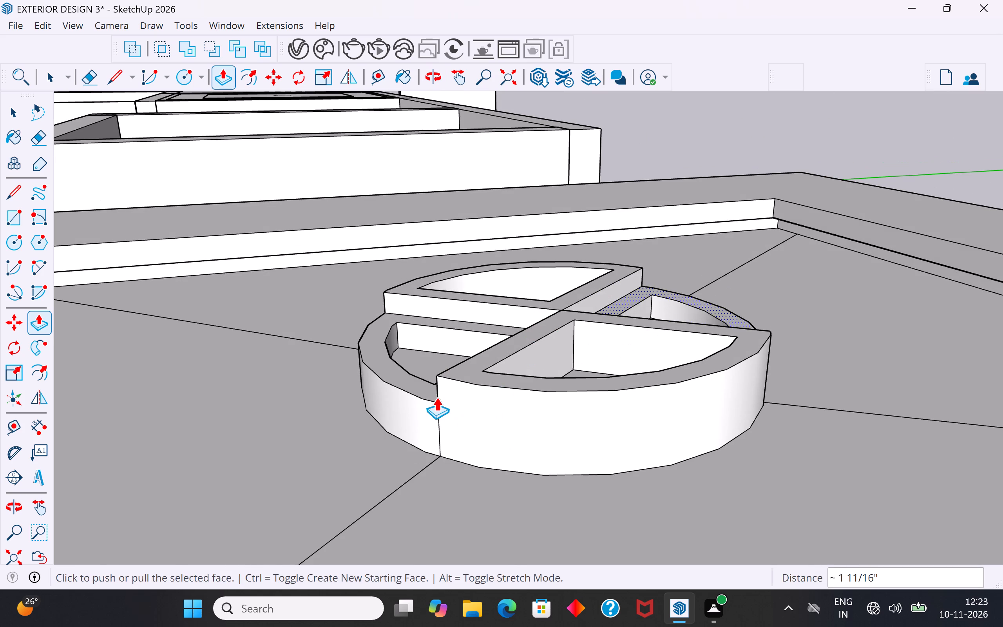
{"action": "left_click", "coordinate": [18, 114]}
{"action": "left_click", "coordinate": [636, 119]}
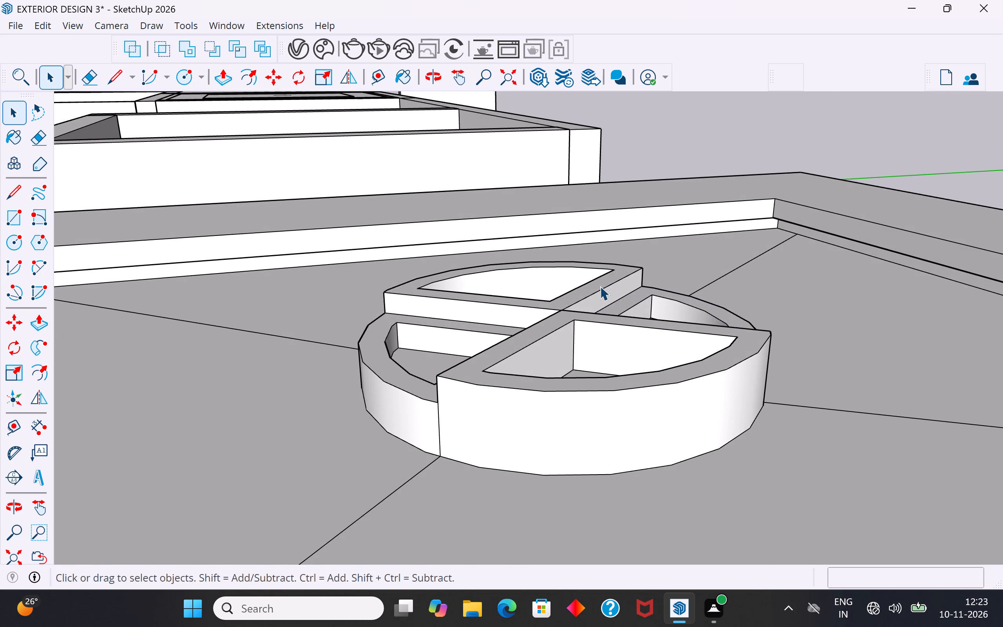
Examine the ceiling slab's undercut recess and the stepped circular centrepiece from above, from slab level and close up.
{"action": "scroll", "coordinate": [600, 286], "scroll_direction": "down", "scroll_amount": 5}
{"action": "middle_click_drag", "start_coordinate": [605, 293], "coordinate": [902, 413]}
{"action": "scroll", "coordinate": [514, 293], "scroll_direction": "down", "scroll_amount": 4}
{"action": "middle_click_drag", "start_coordinate": [528, 300], "coordinate": [607, 431]}
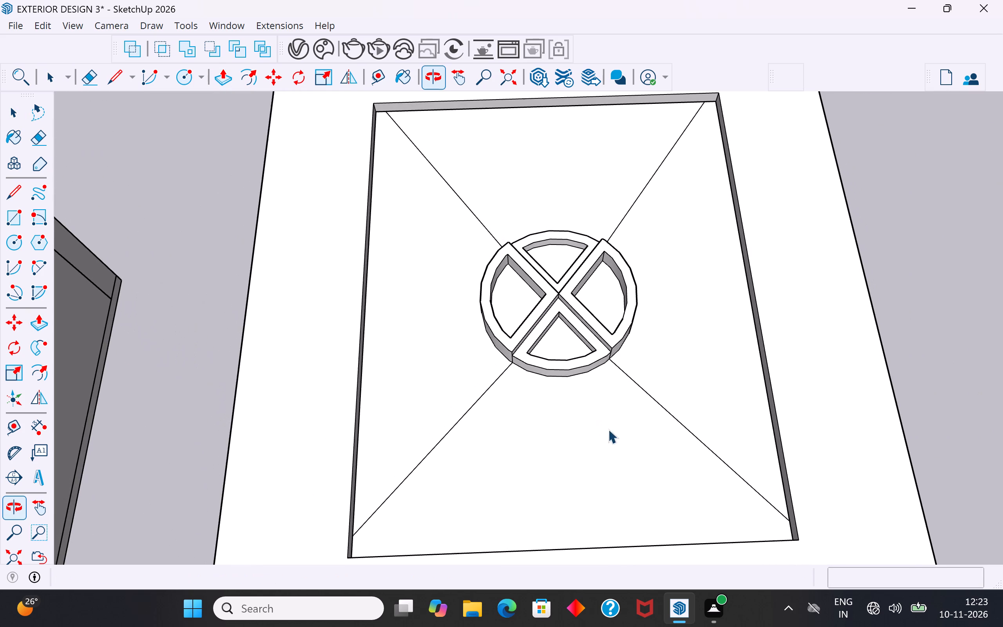
{"action": "middle_click_drag", "start_coordinate": [594, 270], "coordinate": [615, 168]}
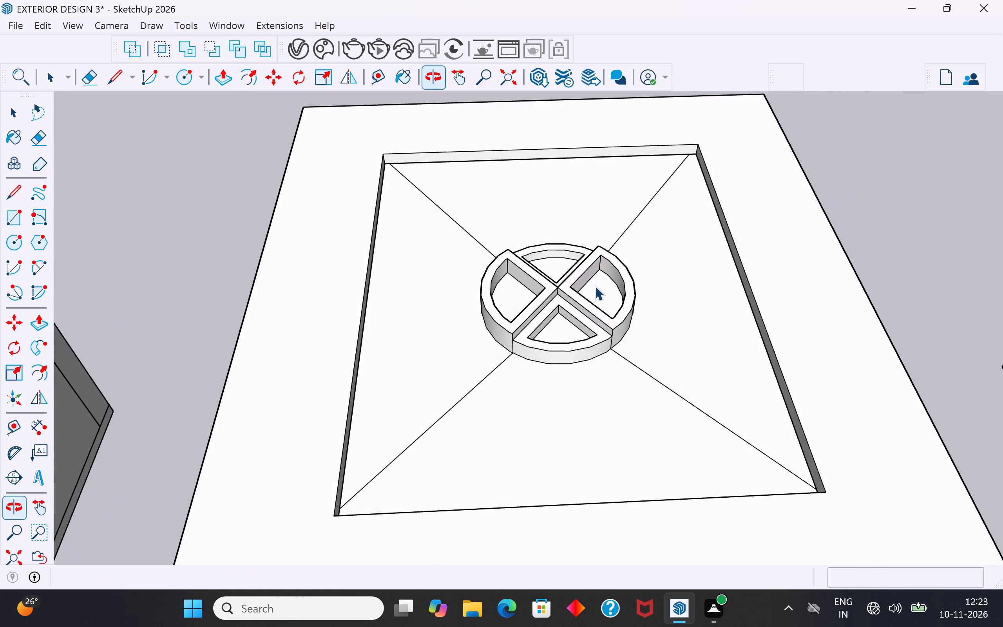
{"action": "scroll", "coordinate": [594, 287], "scroll_direction": "up", "scroll_amount": 5}
{"action": "middle_click_drag", "start_coordinate": [600, 295], "coordinate": [604, 213]}
{"action": "scroll", "coordinate": [599, 264], "scroll_direction": "up", "scroll_amount": 3}
{"action": "middle_click_drag", "start_coordinate": [605, 289], "coordinate": [699, 301]}
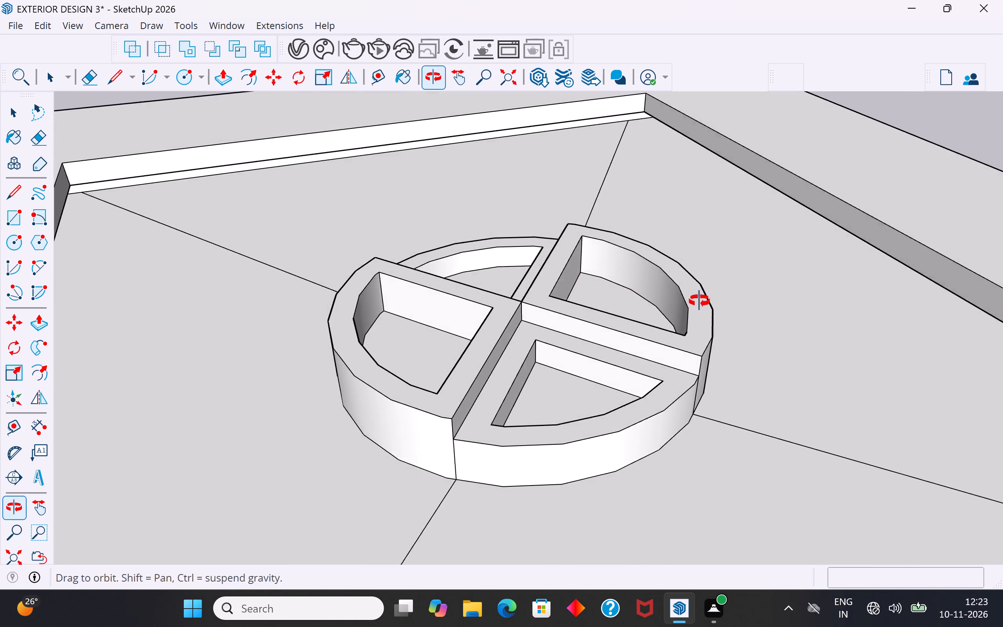
{"action": "middle_click_drag", "start_coordinate": [699, 301], "coordinate": [654, 368]}
{"action": "scroll", "coordinate": [641, 369], "scroll_direction": "up", "scroll_amount": 1}
{"action": "scroll", "coordinate": [583, 384], "scroll_direction": "down", "scroll_amount": 5}
{"action": "middle_click_drag", "start_coordinate": [581, 384], "coordinate": [550, 269]}
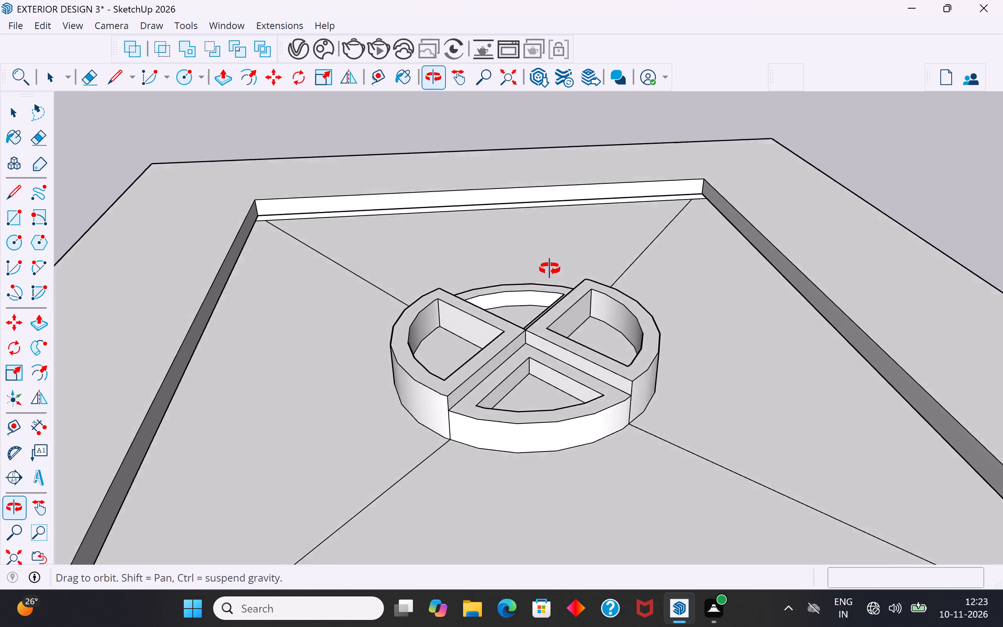
{"action": "middle_click_drag", "start_coordinate": [550, 269], "coordinate": [550, 256]}
{"action": "scroll", "coordinate": [546, 265], "scroll_direction": "down", "scroll_amount": 3}
{"action": "middle_click_drag", "start_coordinate": [546, 265], "coordinate": [527, 242]}
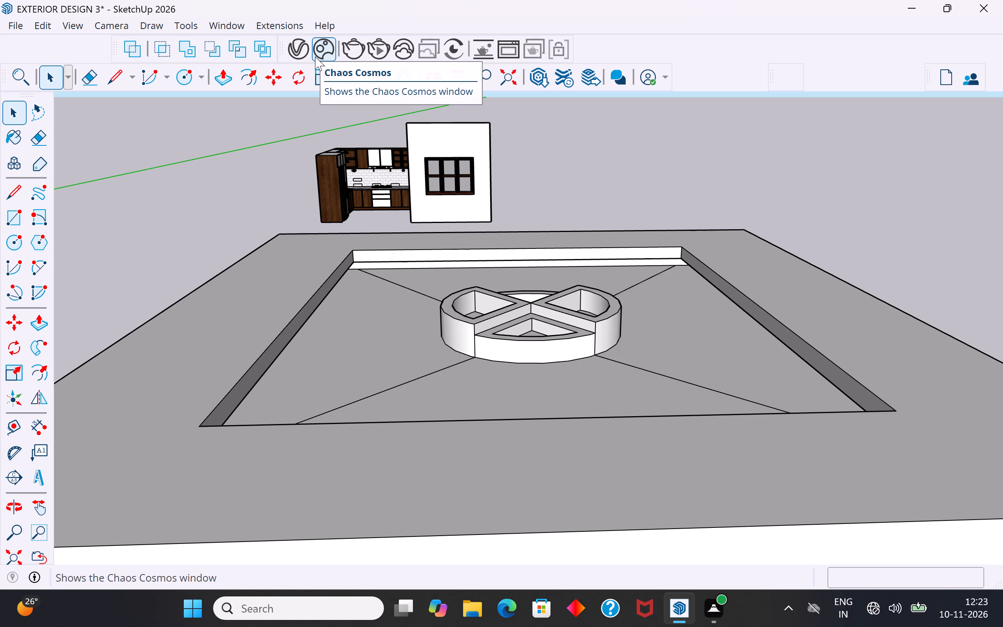
{"action": "scroll", "coordinate": [511, 272], "scroll_direction": "up", "scroll_amount": 3}
{"action": "middle_click_drag", "start_coordinate": [599, 349], "coordinate": [612, 366]}
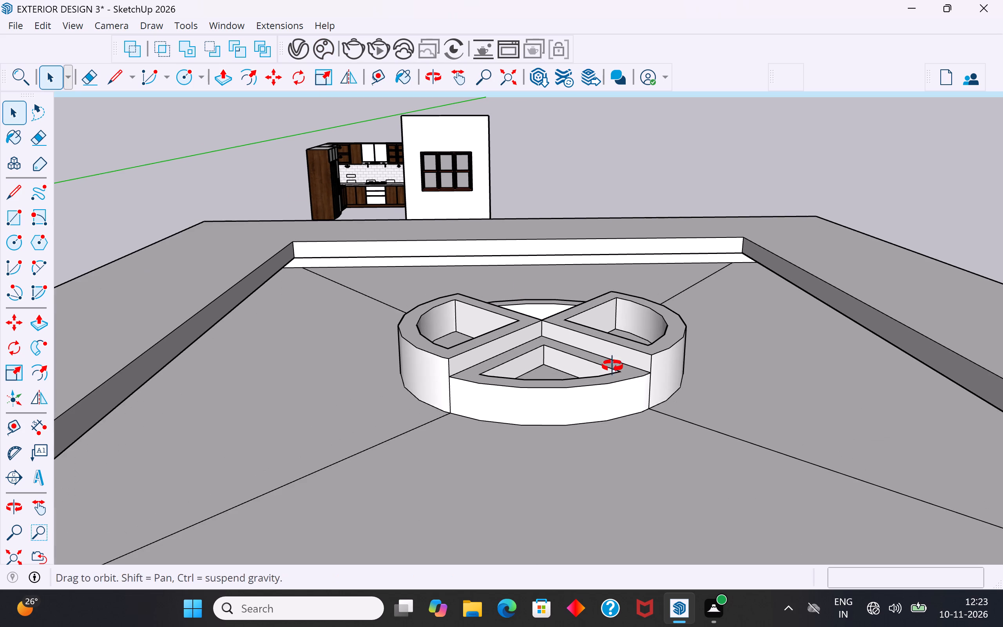
{"action": "middle_click_drag", "start_coordinate": [612, 366], "coordinate": [620, 375]}
{"action": "scroll", "coordinate": [620, 375], "scroll_direction": "up", "scroll_amount": 4}
{"action": "middle_click_drag", "start_coordinate": [610, 333], "coordinate": [632, 333]}
{"action": "scroll", "coordinate": [632, 333], "scroll_direction": "up", "scroll_amount": 5}
{"action": "middle_click_drag", "start_coordinate": [533, 327], "coordinate": [533, 327]}
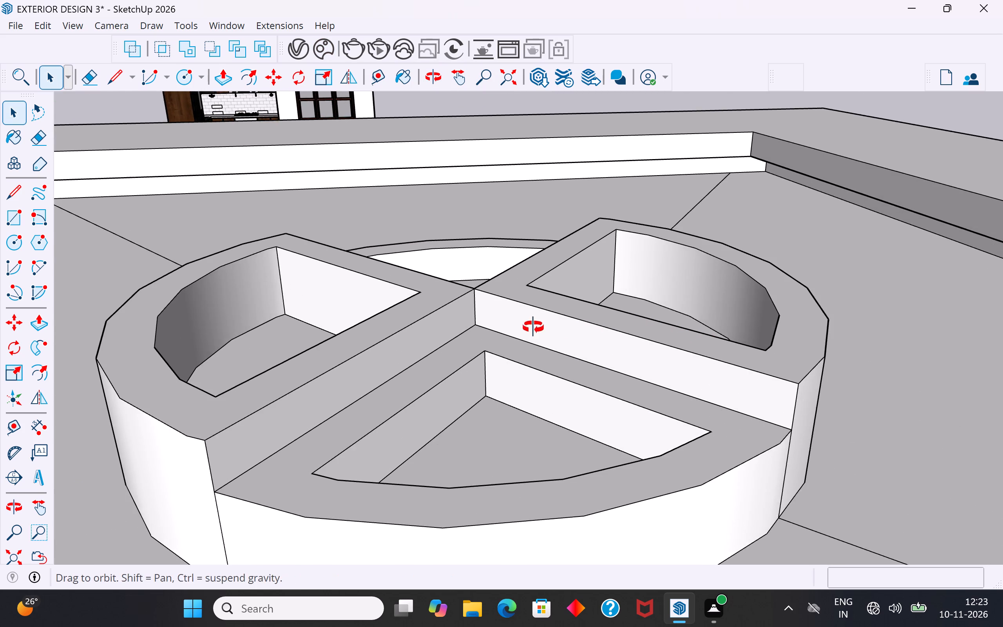
{"action": "middle_click_drag", "start_coordinate": [533, 327], "coordinate": [633, 375]}
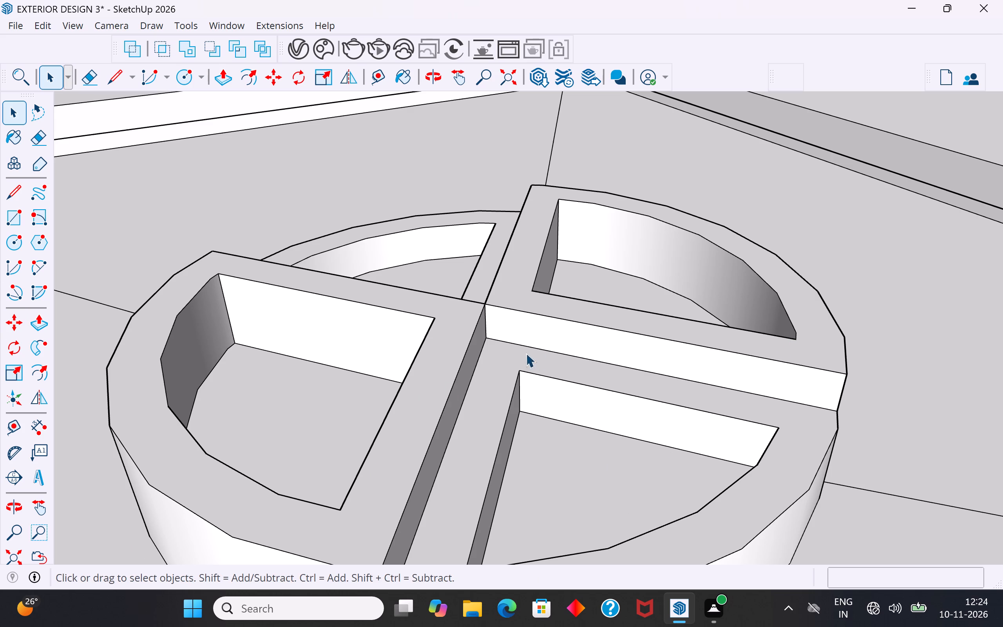
{"action": "middle_click_drag", "start_coordinate": [659, 270], "coordinate": [649, 294]}
{"action": "scroll", "coordinate": [550, 386], "scroll_direction": "down", "scroll_amount": 5}
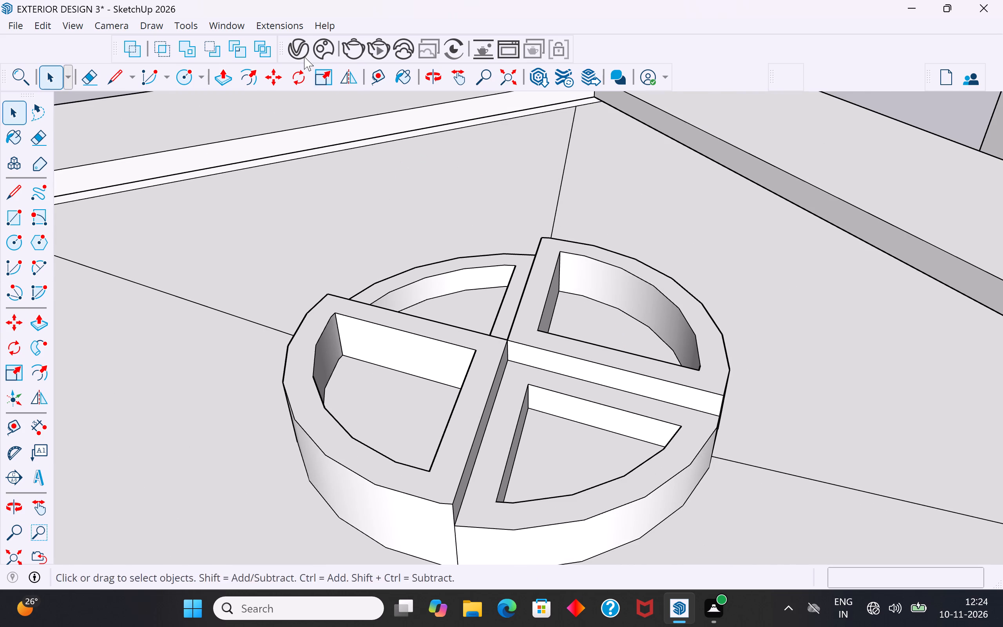
Look through the scene's lights and full material list in the V-Ray Asset Editor for the Emissive material.
{"action": "left_click", "coordinate": [300, 53]}
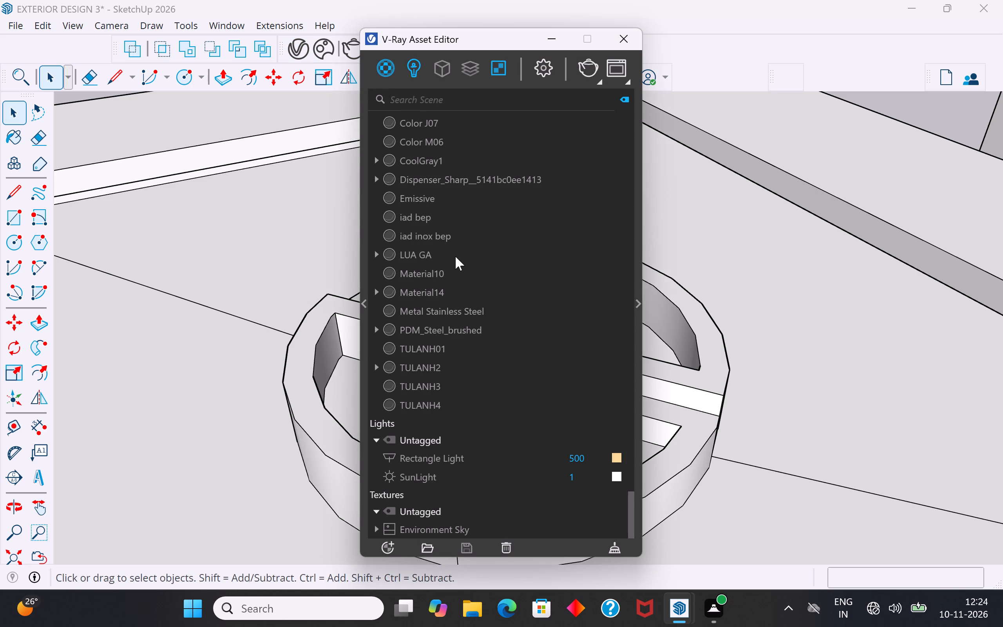
{"action": "scroll", "coordinate": [461, 378], "scroll_direction": "down", "scroll_amount": 5}
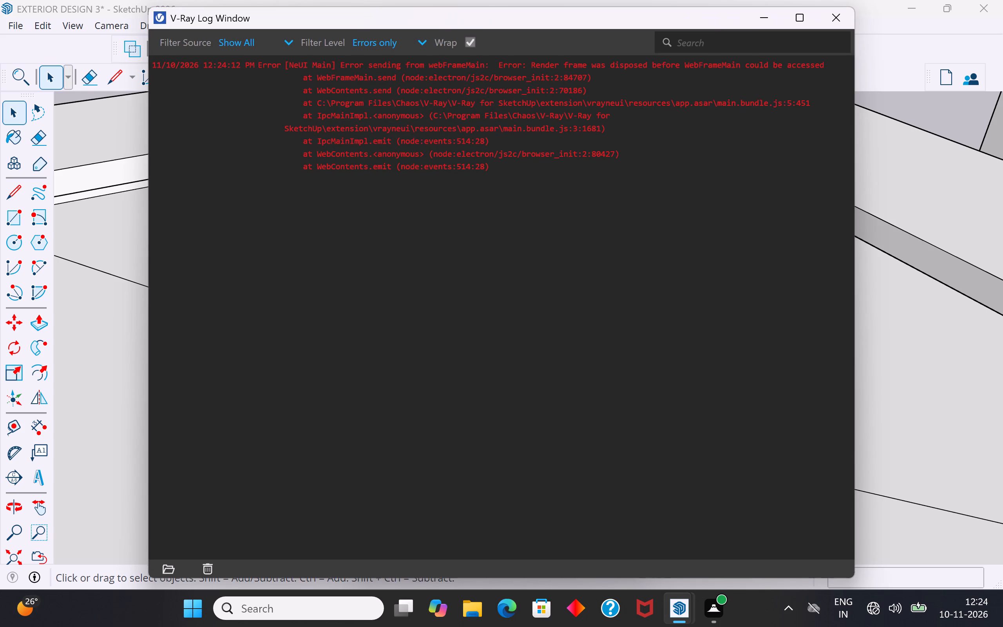
{"action": "left_click", "coordinate": [840, 27]}
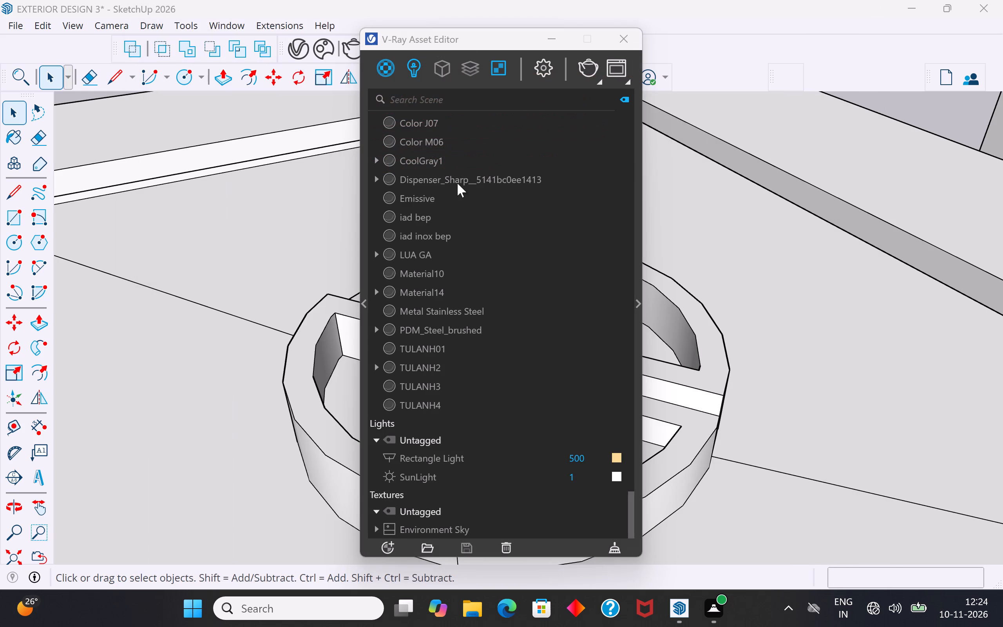
{"action": "scroll", "coordinate": [434, 425], "scroll_direction": "down", "scroll_amount": 6}
{"action": "scroll", "coordinate": [434, 425], "scroll_direction": "up", "scroll_amount": 4}
{"action": "left_click", "coordinate": [408, 66]}
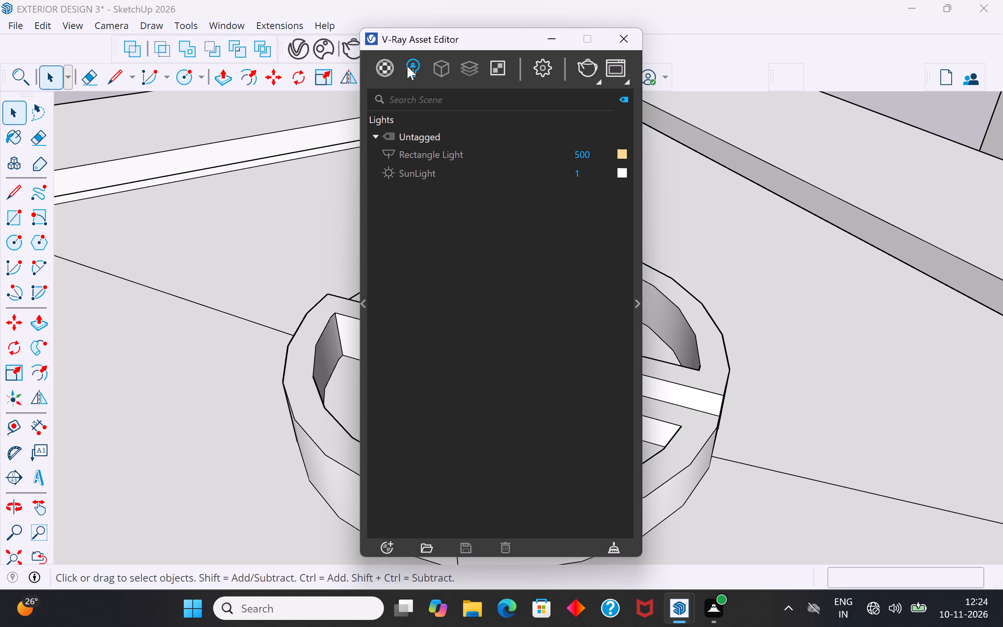
{"action": "left_click", "coordinate": [393, 69]}
{"action": "left_click", "coordinate": [411, 73]}
{"action": "left_click", "coordinate": [433, 67]}
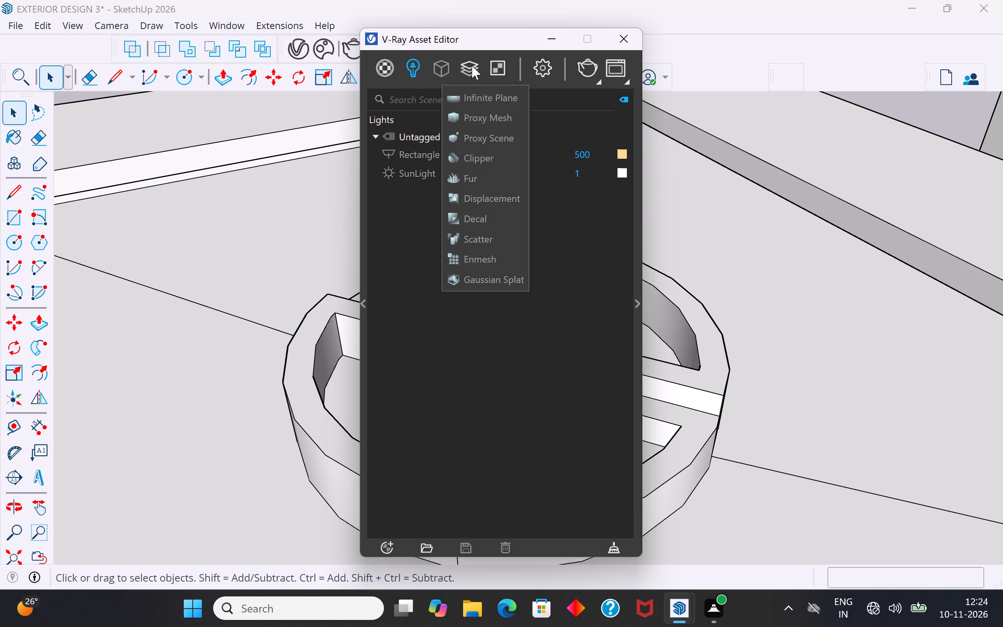
{"action": "left_click", "coordinate": [472, 65]}
{"action": "left_click", "coordinate": [413, 76]}
{"action": "left_click", "coordinate": [386, 71]}
{"action": "scroll", "coordinate": [442, 289], "scroll_direction": "down", "scroll_amount": 20}
{"action": "scroll", "coordinate": [442, 289], "scroll_direction": "down", "scroll_amount": 18}
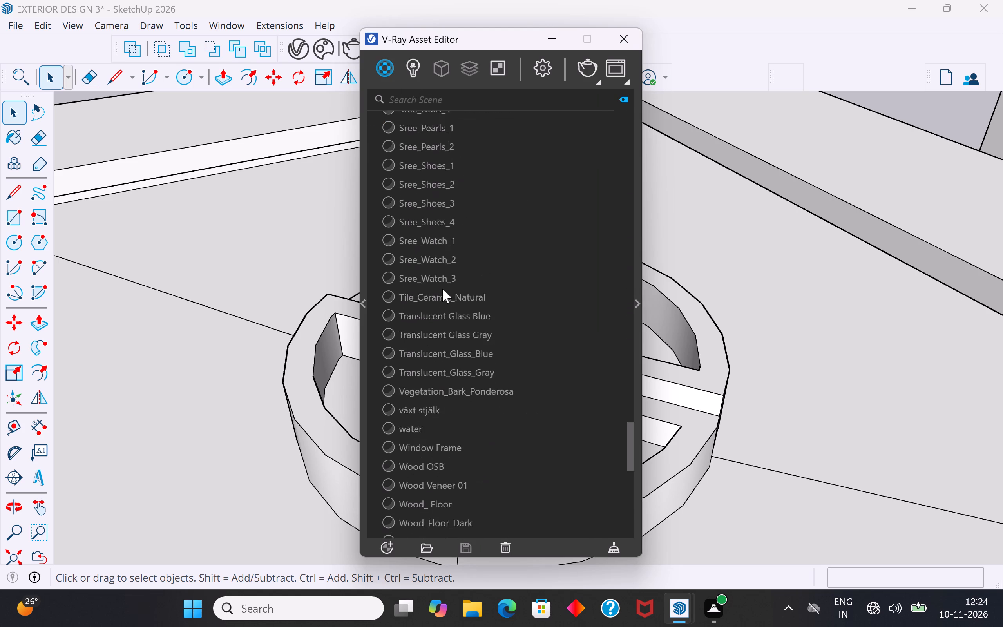
{"action": "scroll", "coordinate": [442, 289], "scroll_direction": "down", "scroll_amount": 17}
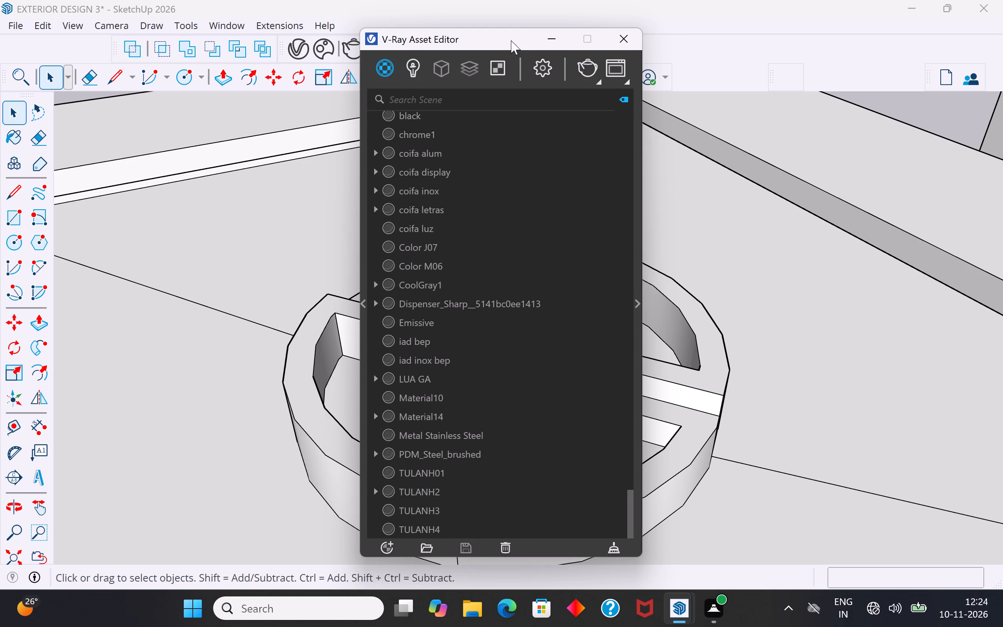
{"action": "left_click_drag", "start_coordinate": [511, 40], "coordinate": [520, 16]}
{"action": "left_click_drag", "start_coordinate": [531, 535], "coordinate": [533, 573]}
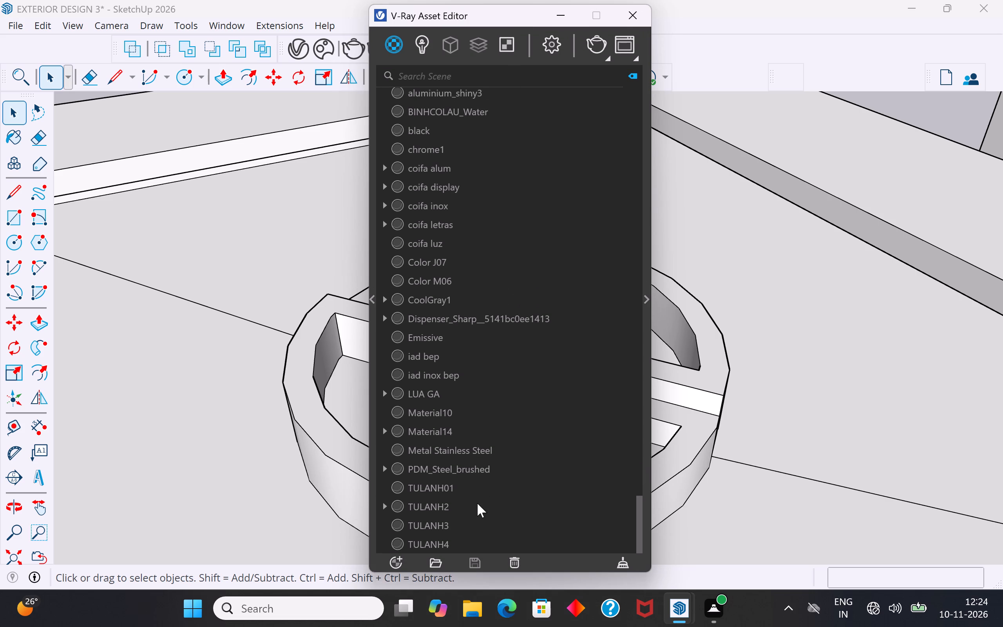
{"action": "scroll", "coordinate": [470, 499], "scroll_direction": "down", "scroll_amount": 6}
{"action": "scroll", "coordinate": [470, 499], "scroll_direction": "up", "scroll_amount": 8}
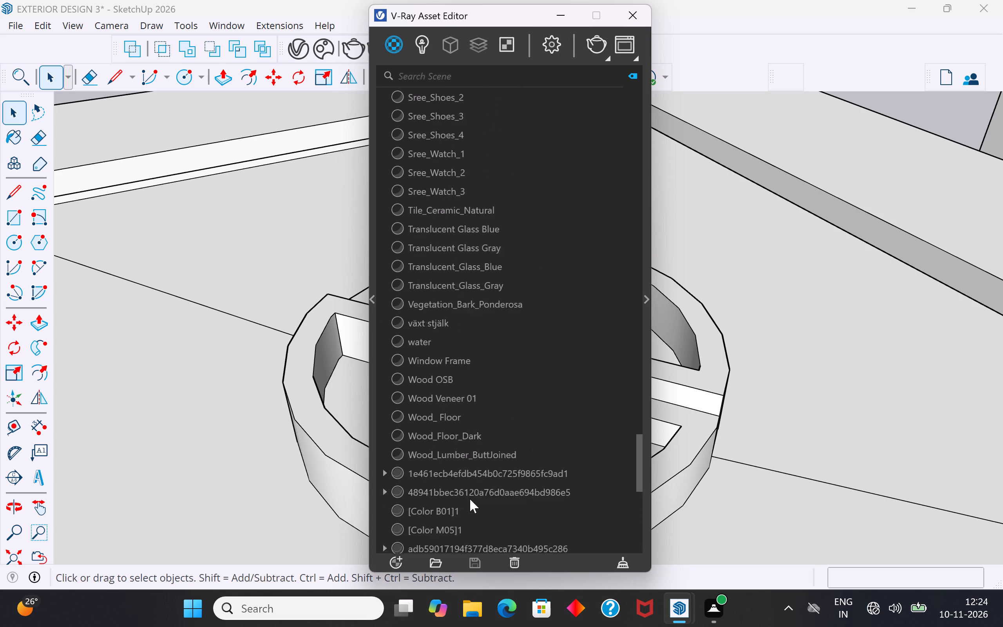
{"action": "scroll", "coordinate": [470, 499], "scroll_direction": "up", "scroll_amount": 13}
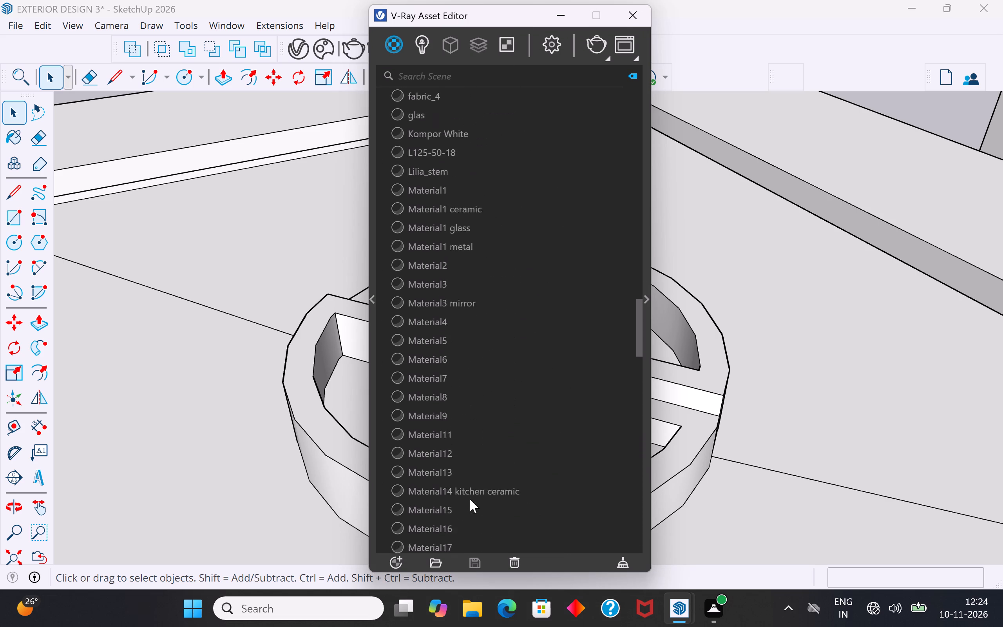
{"action": "scroll", "coordinate": [470, 499], "scroll_direction": "up", "scroll_amount": 7}
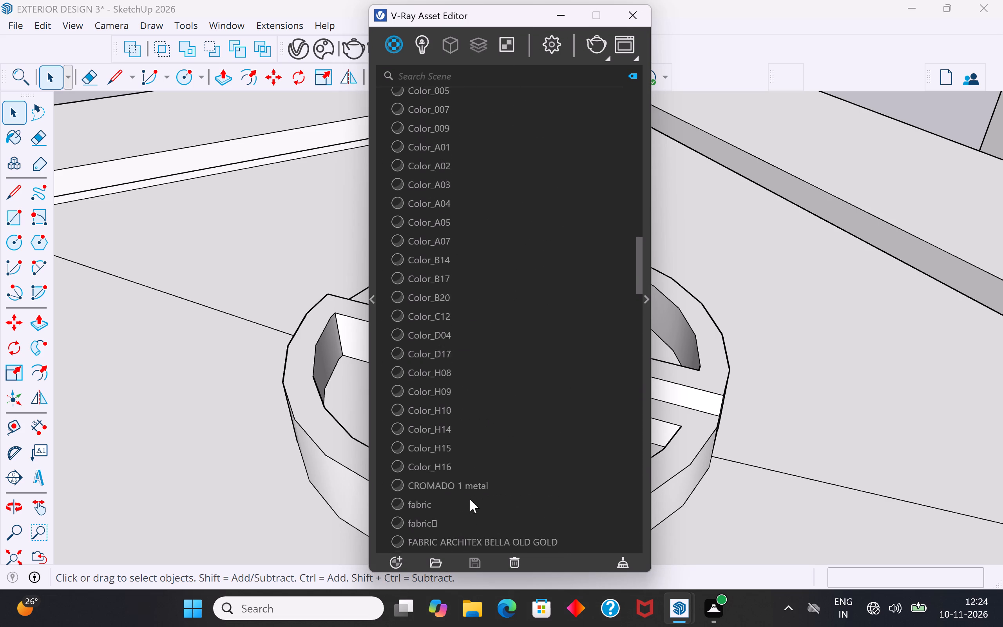
{"action": "scroll", "coordinate": [470, 499], "scroll_direction": "up", "scroll_amount": 11}
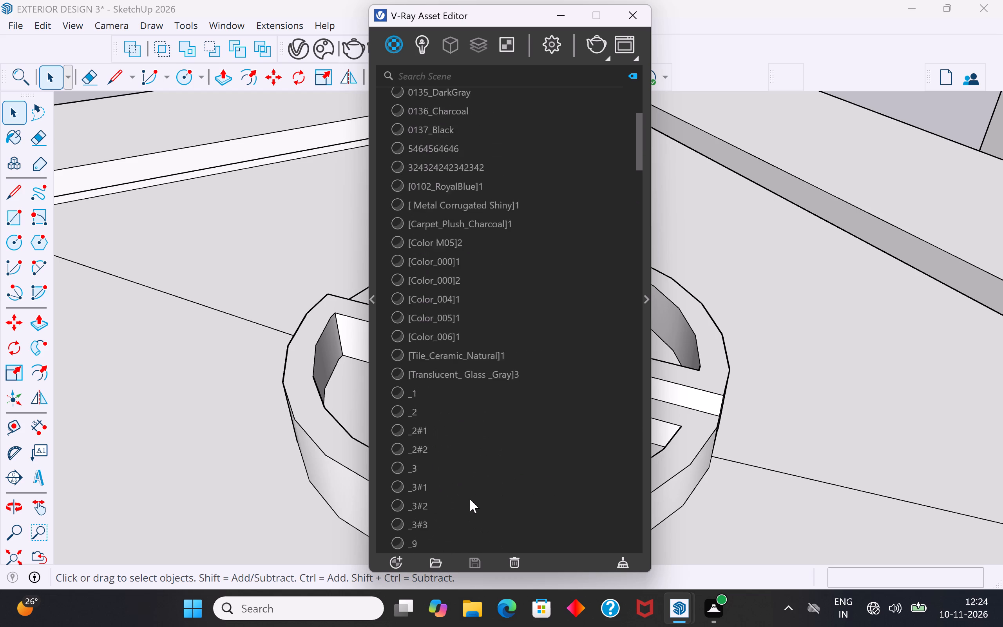
{"action": "scroll", "coordinate": [470, 499], "scroll_direction": "up", "scroll_amount": 7}
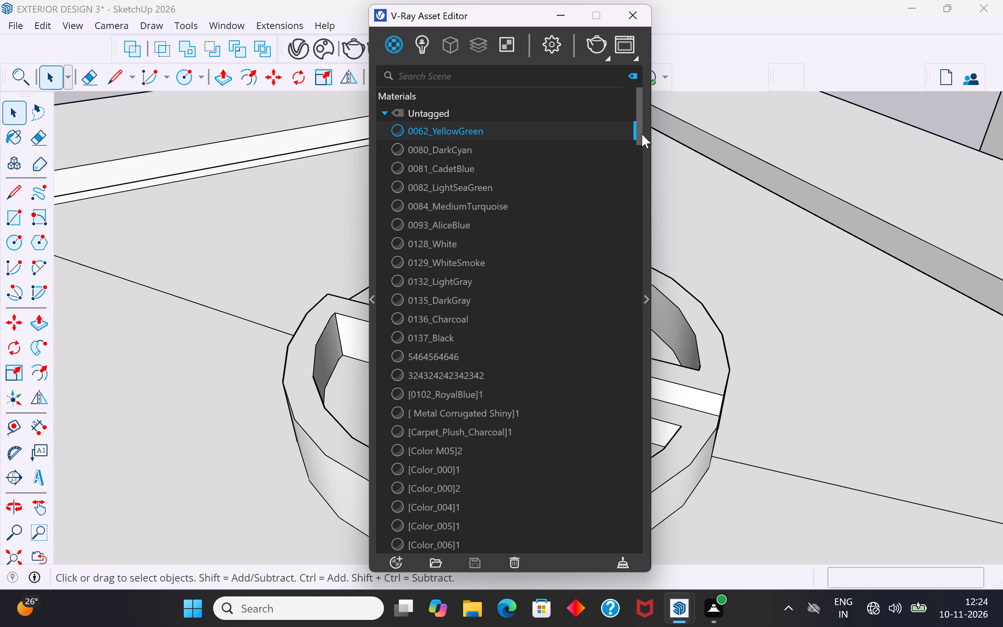
{"action": "left_click_drag", "start_coordinate": [640, 126], "coordinate": [641, 558]}
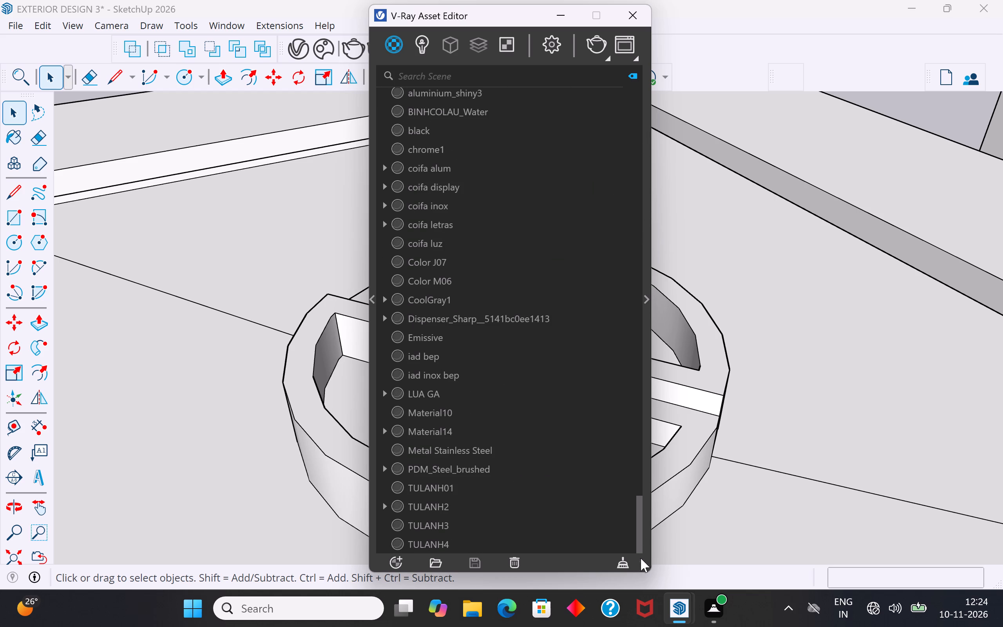
{"action": "left_click_drag", "start_coordinate": [641, 558], "coordinate": [635, 576]}
{"action": "scroll", "coordinate": [458, 475], "scroll_direction": "down", "scroll_amount": 1}
Show the Emissive material's settings and apply that material to the lower strip of one wall of the ceiling recess.
{"action": "left_click", "coordinate": [471, 335]}
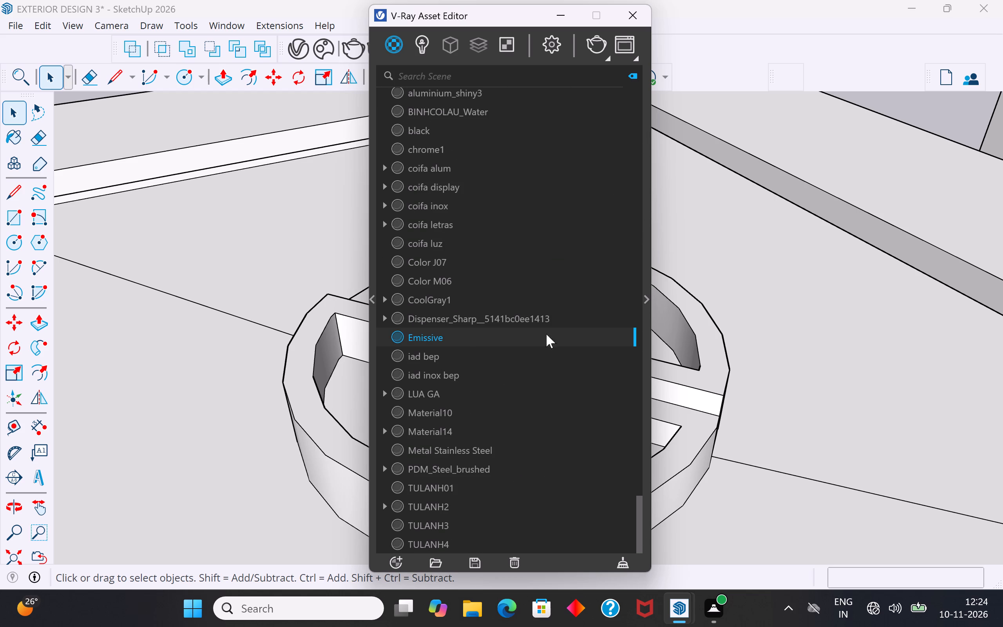
{"action": "left_click", "coordinate": [647, 299]}
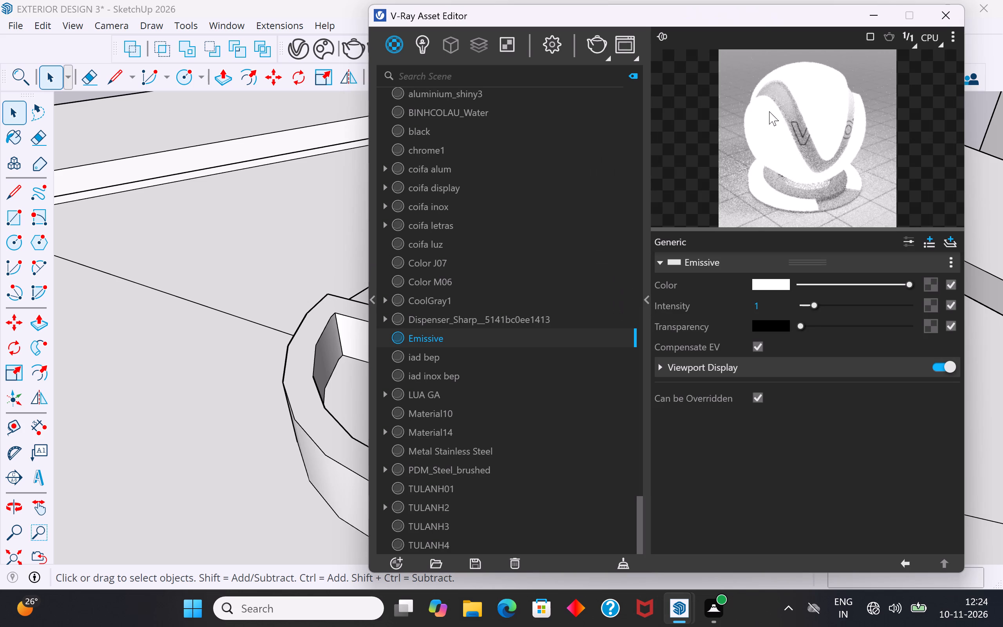
{"action": "left_click_drag", "start_coordinate": [758, 22], "coordinate": [865, 186]}
{"action": "scroll", "coordinate": [319, 321], "scroll_direction": "down", "scroll_amount": 10}
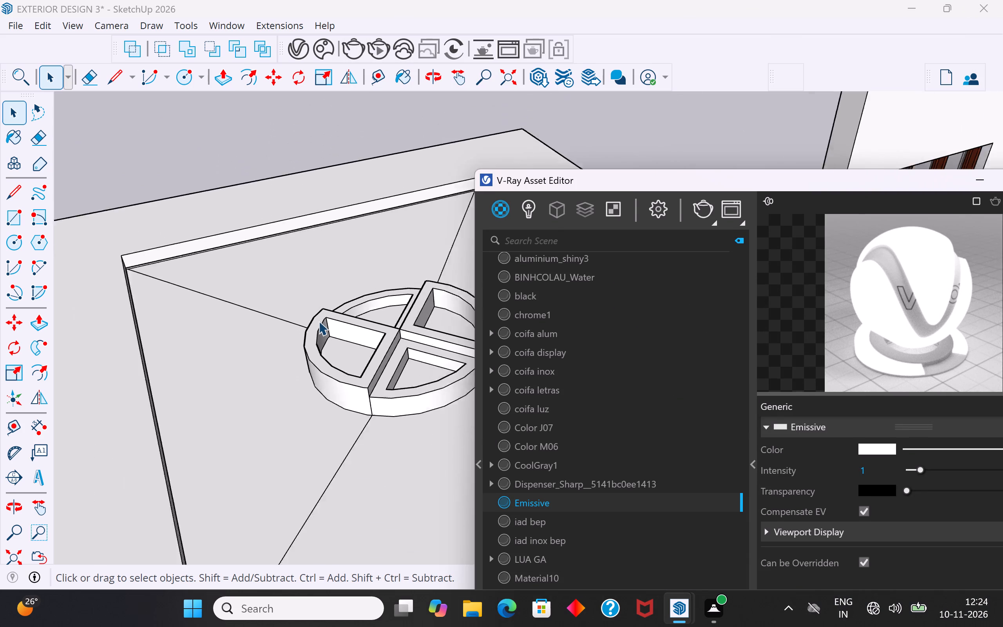
{"action": "scroll", "coordinate": [319, 321], "scroll_direction": "down", "scroll_amount": 2}
{"action": "middle_click_drag", "start_coordinate": [322, 265], "coordinate": [310, 223]}
{"action": "scroll", "coordinate": [301, 251], "scroll_direction": "up", "scroll_amount": 19}
{"action": "middle_click_drag", "start_coordinate": [371, 257], "coordinate": [382, 183]}
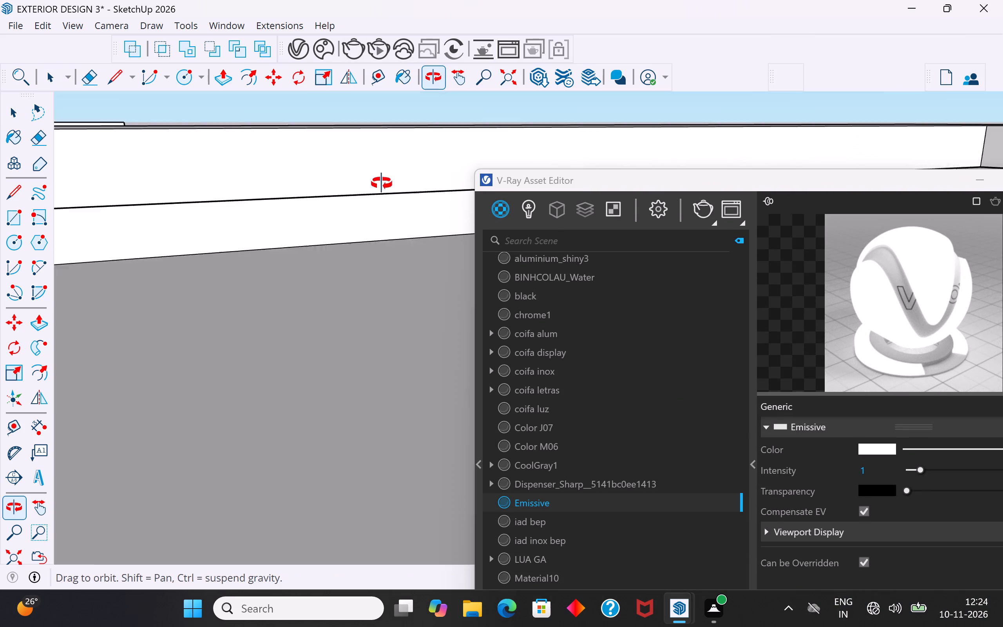
{"action": "middle_click_drag", "start_coordinate": [382, 183], "coordinate": [382, 183]}
{"action": "left_click", "coordinate": [389, 202]}
{"action": "right_click", "coordinate": [542, 507]}
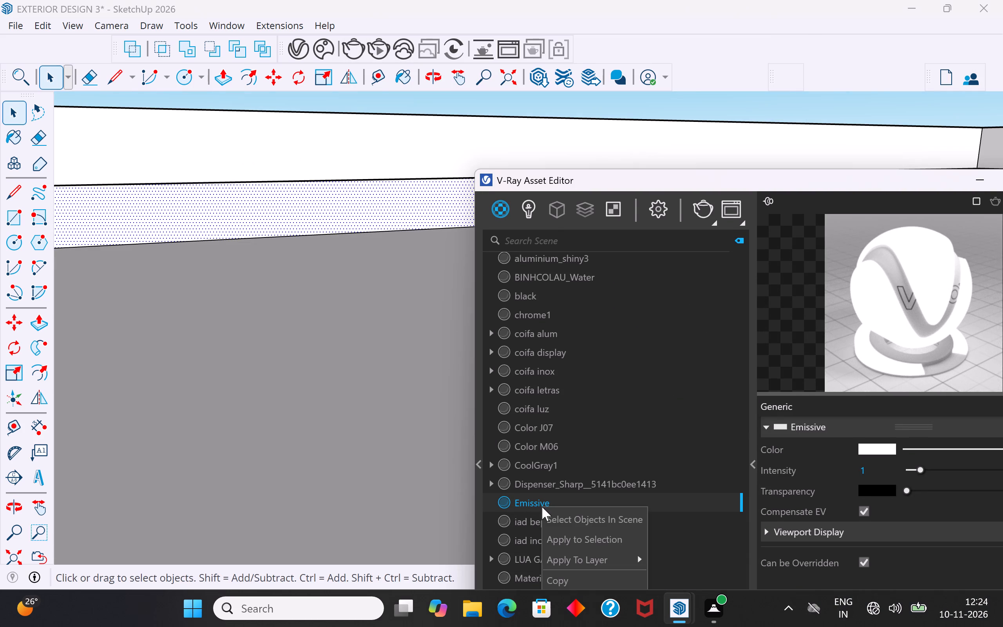
{"action": "left_click", "coordinate": [588, 542]}
Apply the Emissive material to the lower strip of the adjoining recess wall.
{"action": "scroll", "coordinate": [375, 384], "scroll_direction": "down", "scroll_amount": 9}
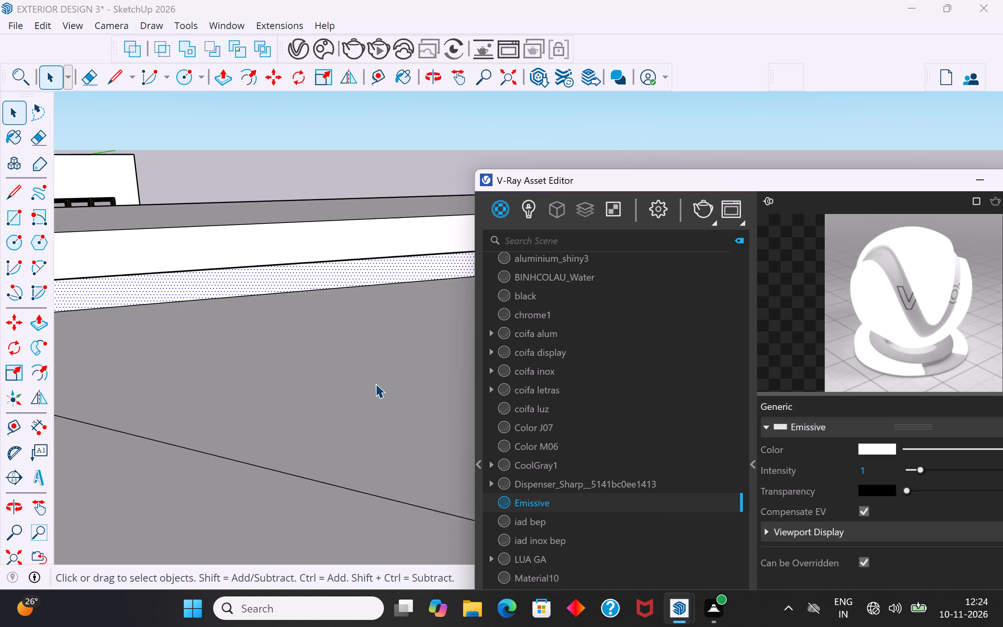
{"action": "scroll", "coordinate": [375, 384], "scroll_direction": "down", "scroll_amount": 14}
{"action": "middle_click_drag", "start_coordinate": [335, 405], "coordinate": [126, 379]}
{"action": "scroll", "coordinate": [286, 361], "scroll_direction": "up", "scroll_amount": 5}
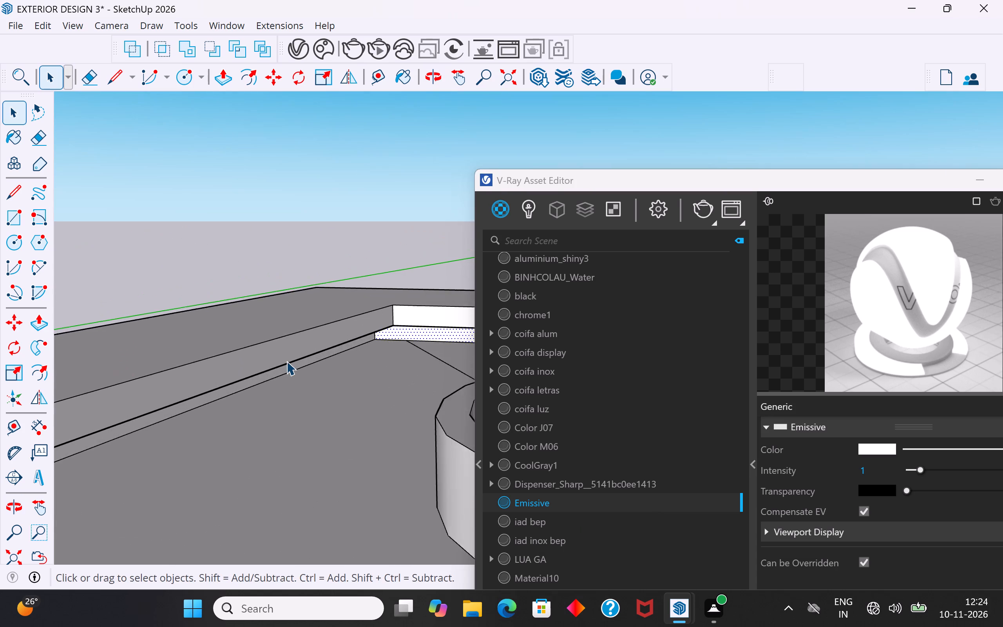
{"action": "scroll", "coordinate": [286, 361], "scroll_direction": "up", "scroll_amount": 6}
{"action": "middle_click_drag", "start_coordinate": [335, 386], "coordinate": [334, 361]}
{"action": "scroll", "coordinate": [337, 373], "scroll_direction": "up", "scroll_amount": 1}
{"action": "left_click", "coordinate": [338, 362]}
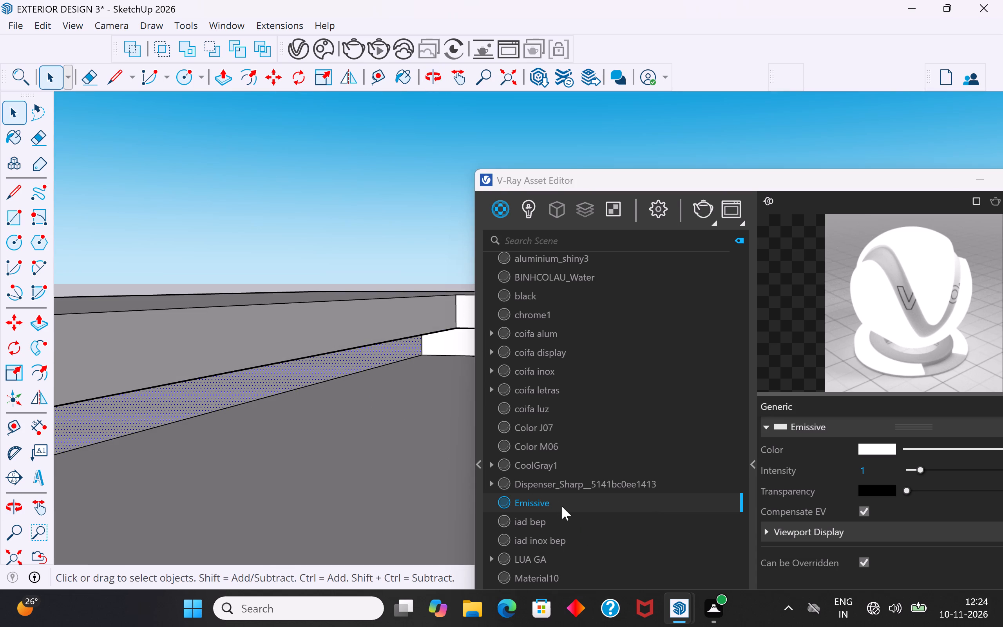
{"action": "right_click", "coordinate": [565, 506]}
{"action": "left_click", "coordinate": [613, 538]}
Apply the Emissive material to the lower strip of the third recess wall, around the following corner.
{"action": "scroll", "coordinate": [369, 352], "scroll_direction": "down", "scroll_amount": 6}
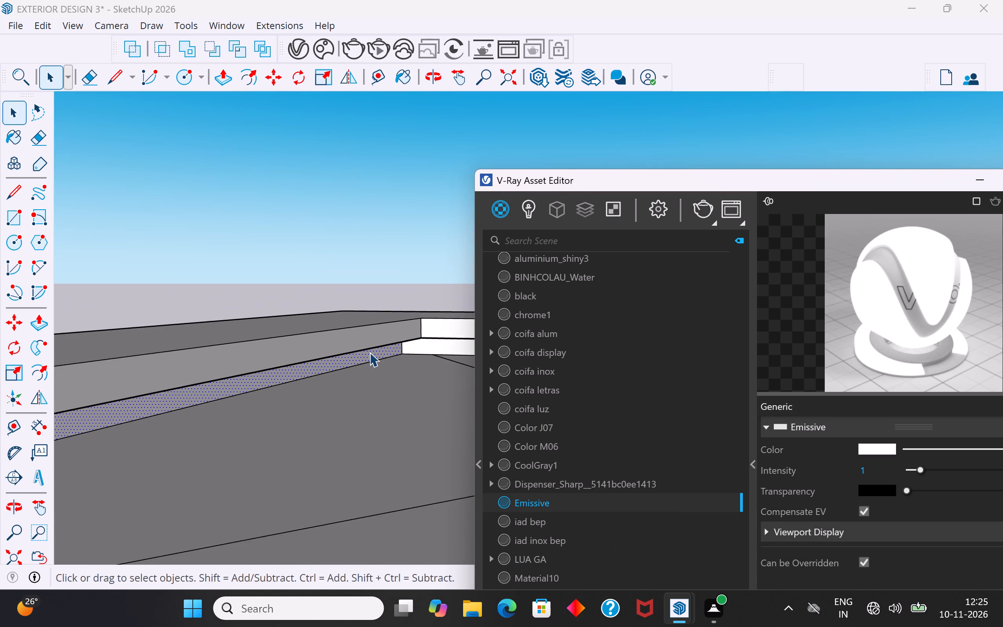
{"action": "scroll", "coordinate": [369, 352], "scroll_direction": "down", "scroll_amount": 10}
{"action": "middle_click_drag", "start_coordinate": [369, 331], "coordinate": [155, 428]}
{"action": "middle_click_drag", "start_coordinate": [355, 350], "coordinate": [176, 385]}
{"action": "scroll", "coordinate": [312, 294], "scroll_direction": "up", "scroll_amount": 9}
{"action": "middle_click_drag", "start_coordinate": [392, 254], "coordinate": [264, 226]}
{"action": "scroll", "coordinate": [399, 324], "scroll_direction": "up", "scroll_amount": 4}
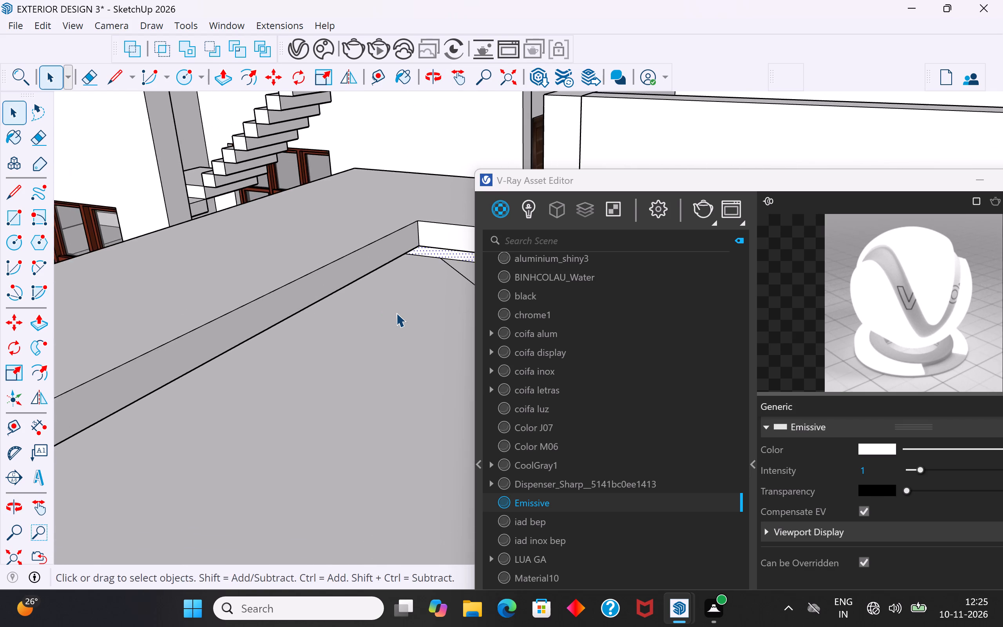
{"action": "middle_click_drag", "start_coordinate": [396, 313], "coordinate": [364, 265]}
{"action": "scroll", "coordinate": [377, 334], "scroll_direction": "up", "scroll_amount": 9}
{"action": "left_click", "coordinate": [412, 274]}
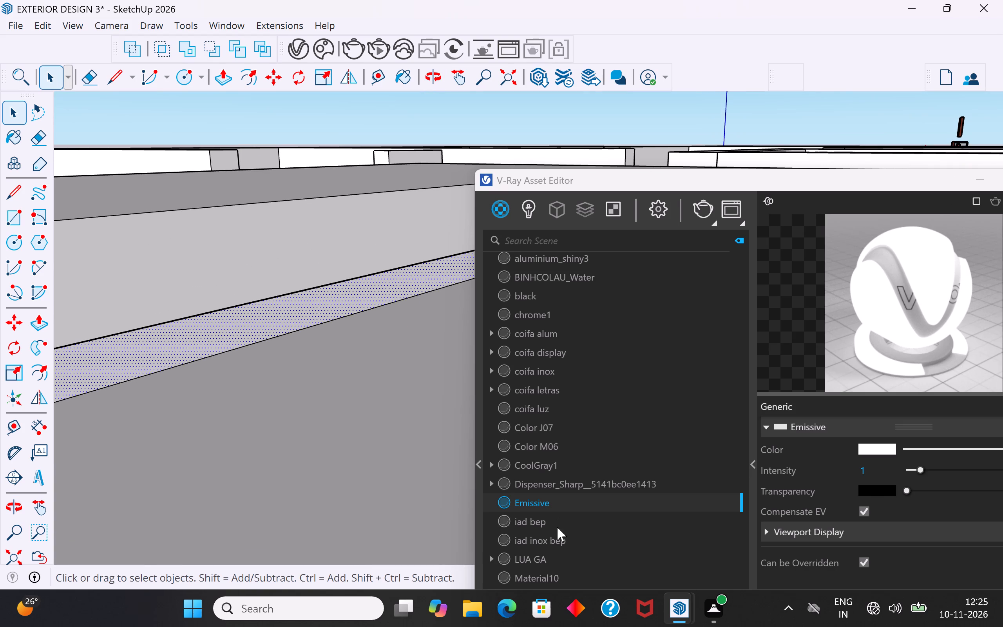
{"action": "right_click", "coordinate": [571, 501]}
{"action": "left_click", "coordinate": [616, 537]}
Apply the Emissive material to the lower strip of the fourth recess wall.
{"action": "scroll", "coordinate": [351, 326], "scroll_direction": "down", "scroll_amount": 5}
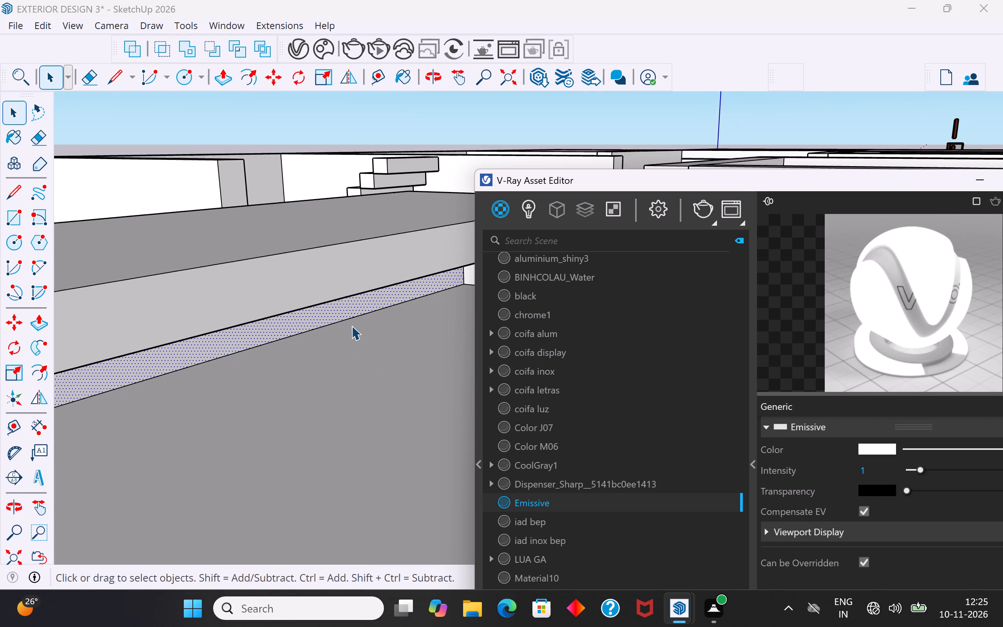
{"action": "scroll", "coordinate": [351, 326], "scroll_direction": "down", "scroll_amount": 18}
{"action": "middle_click_drag", "start_coordinate": [378, 331], "coordinate": [136, 350]}
{"action": "scroll", "coordinate": [293, 337], "scroll_direction": "up", "scroll_amount": 3}
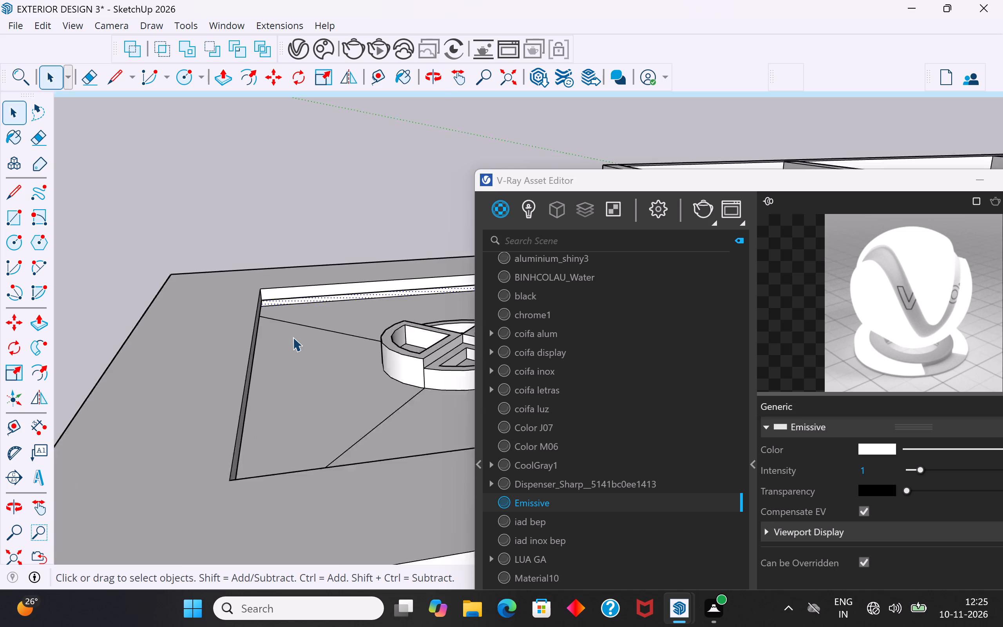
{"action": "scroll", "coordinate": [293, 337], "scroll_direction": "up", "scroll_amount": 2}
{"action": "middle_click_drag", "start_coordinate": [333, 313], "coordinate": [186, 286]}
{"action": "scroll", "coordinate": [235, 324], "scroll_direction": "up", "scroll_amount": 9}
{"action": "middle_click_drag", "start_coordinate": [290, 342], "coordinate": [263, 302]}
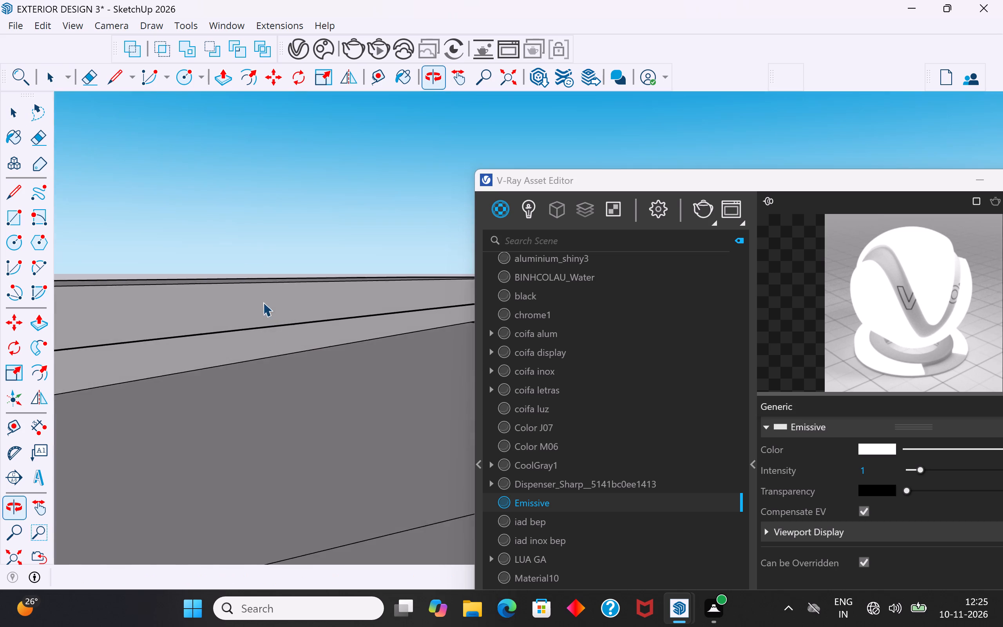
{"action": "scroll", "coordinate": [284, 341], "scroll_direction": "up", "scroll_amount": 4}
{"action": "left_click", "coordinate": [284, 341]}
{"action": "right_click", "coordinate": [532, 500]}
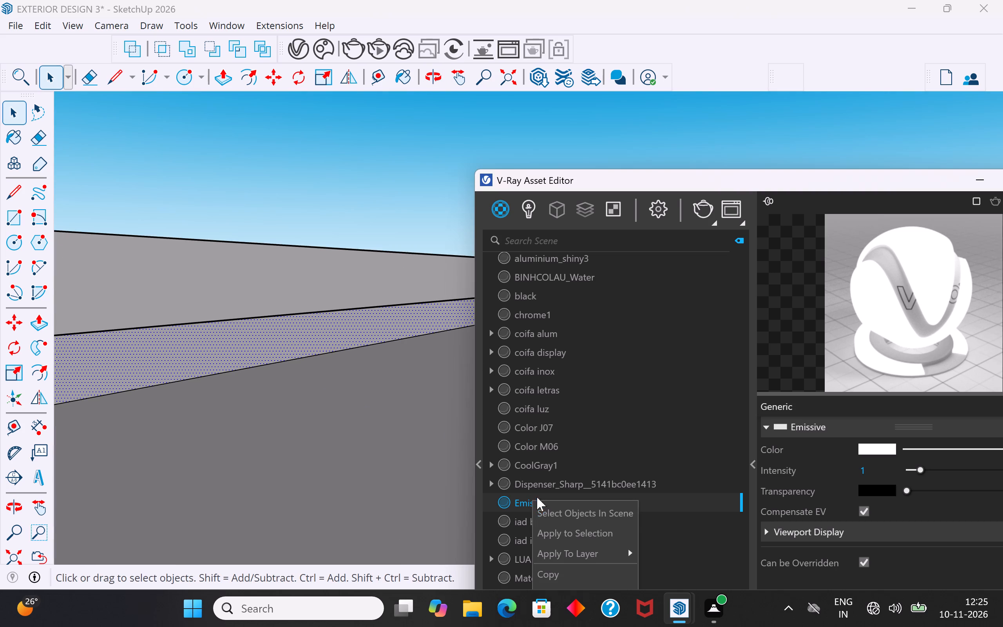
{"action": "left_click", "coordinate": [579, 529]}
Continue around the following recess corner, apply the Emissive material to that wall's lower strip, and clear the selection.
{"action": "scroll", "coordinate": [311, 333], "scroll_direction": "down", "scroll_amount": 16}
{"action": "middle_click_drag", "start_coordinate": [358, 338], "coordinate": [297, 377]}
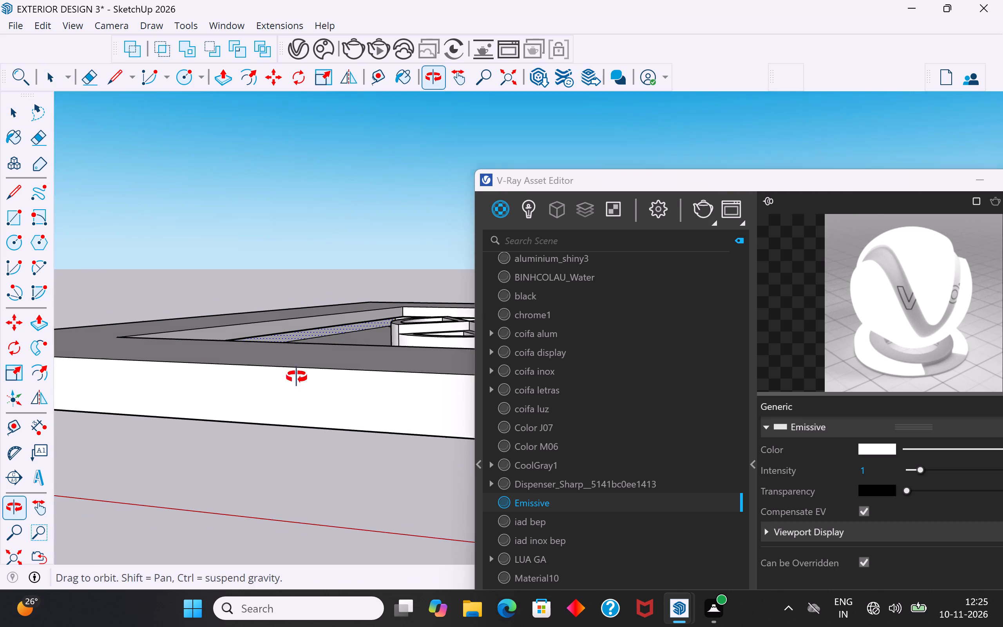
{"action": "middle_click_drag", "start_coordinate": [297, 377], "coordinate": [119, 453]}
{"action": "middle_click_drag", "start_coordinate": [342, 304], "coordinate": [114, 343]}
{"action": "scroll", "coordinate": [377, 258], "scroll_direction": "up", "scroll_amount": 9}
{"action": "middle_click_drag", "start_coordinate": [350, 227], "coordinate": [324, 190]}
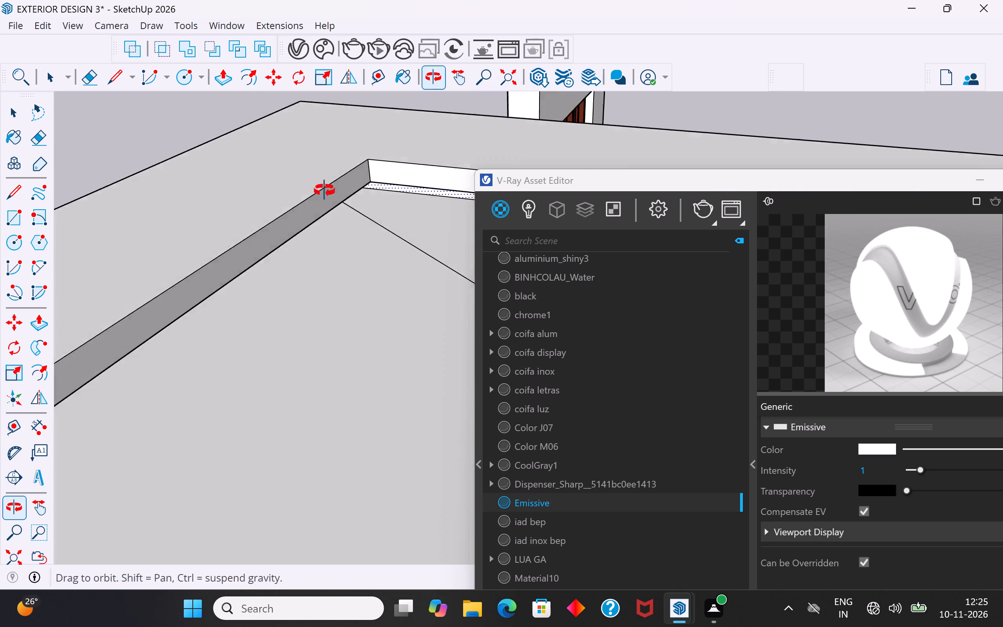
{"action": "middle_click_drag", "start_coordinate": [324, 190], "coordinate": [311, 168]}
{"action": "scroll", "coordinate": [341, 221], "scroll_direction": "up", "scroll_amount": 9}
{"action": "middle_click_drag", "start_coordinate": [372, 276], "coordinate": [366, 236]}
{"action": "left_click", "coordinate": [373, 225]}
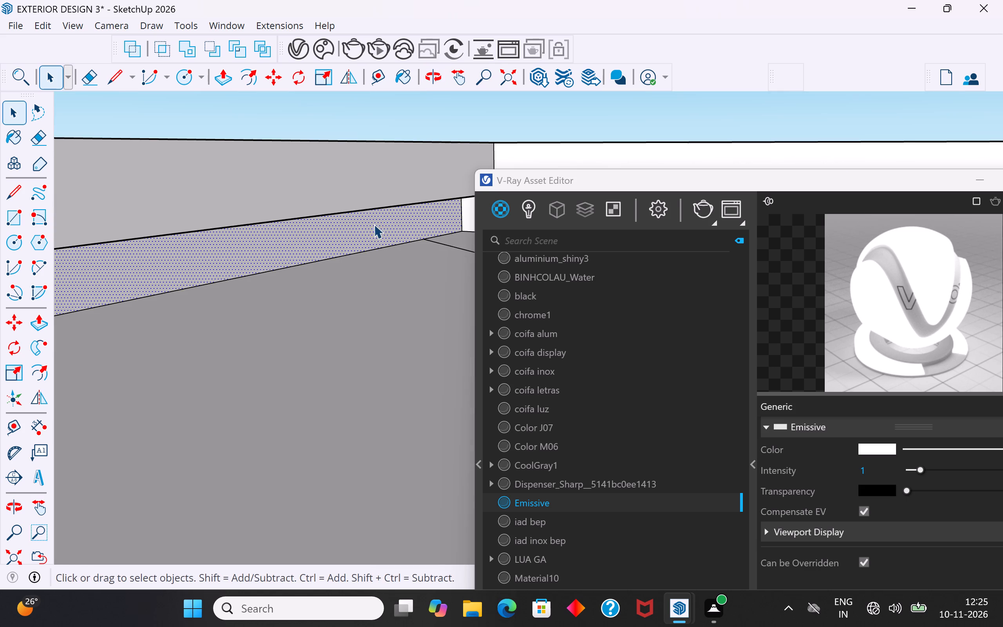
{"action": "right_click", "coordinate": [543, 500]}
{"action": "left_click", "coordinate": [596, 536]}
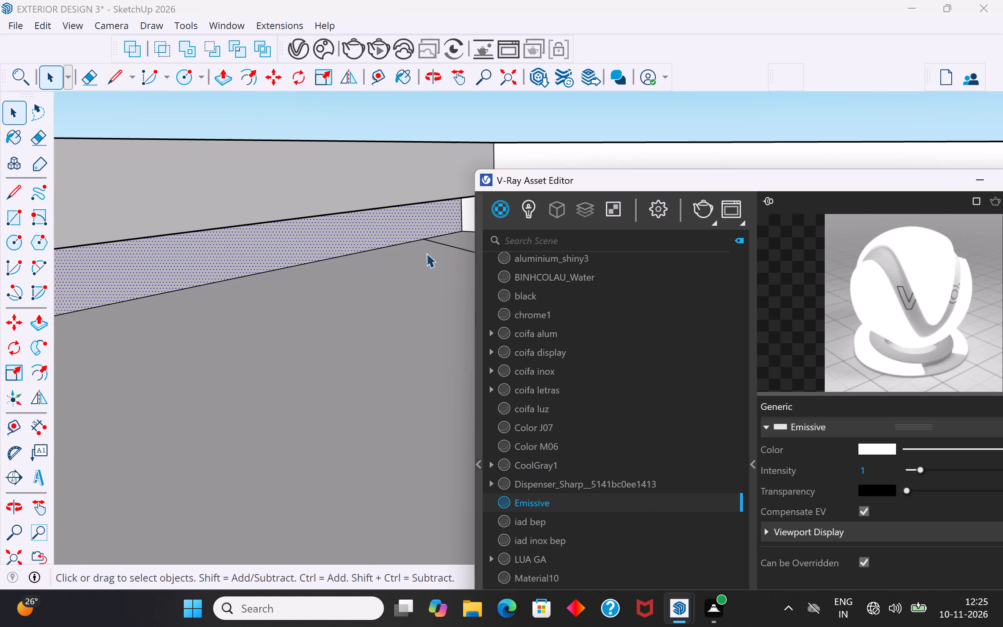
{"action": "left_click", "coordinate": [454, 124]}
Apply the Emissive material to the lower strip of the next recess wall and clear the selection.
{"action": "scroll", "coordinate": [381, 290], "scroll_direction": "down", "scroll_amount": 18}
{"action": "middle_click_drag", "start_coordinate": [395, 317], "coordinate": [228, 387]}
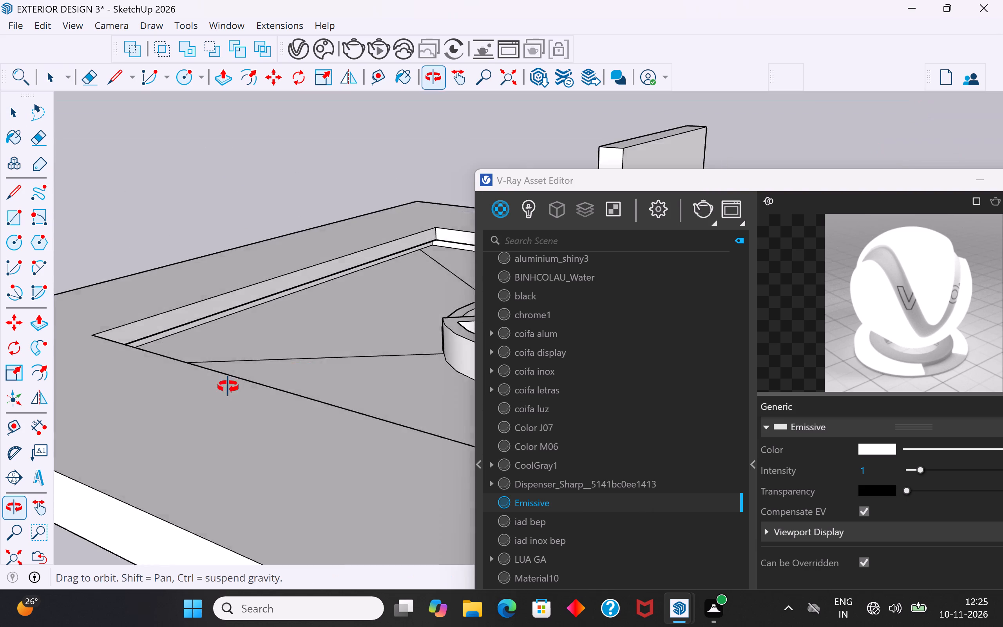
{"action": "middle_click_drag", "start_coordinate": [228, 387], "coordinate": [139, 383]}
{"action": "middle_click_drag", "start_coordinate": [364, 326], "coordinate": [217, 304]}
{"action": "scroll", "coordinate": [291, 308], "scroll_direction": "up", "scroll_amount": 1}
{"action": "middle_click_drag", "start_coordinate": [297, 312], "coordinate": [276, 250]}
{"action": "scroll", "coordinate": [286, 285], "scroll_direction": "up", "scroll_amount": 2}
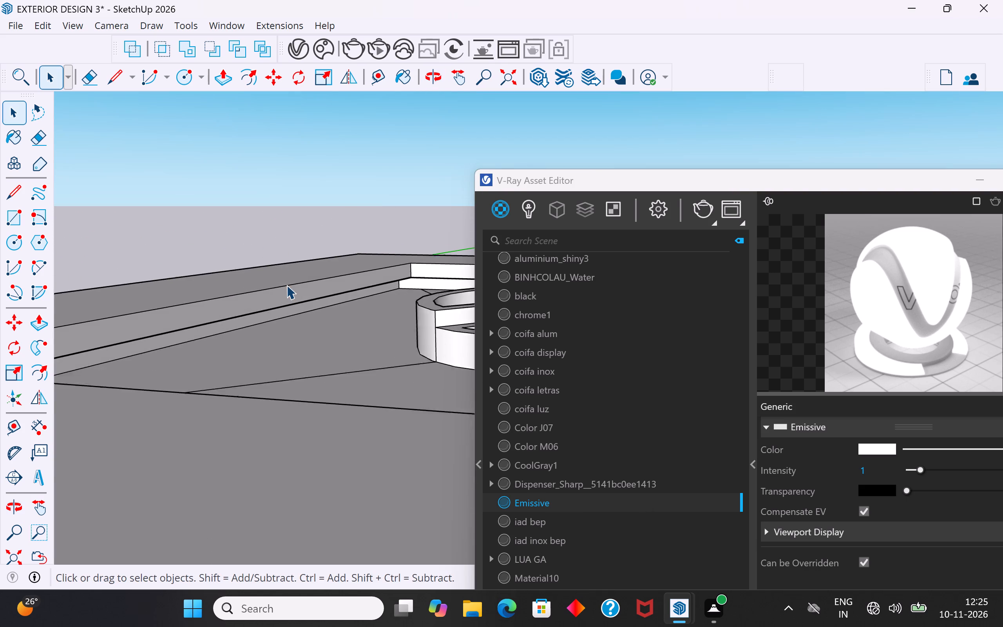
{"action": "scroll", "coordinate": [286, 285], "scroll_direction": "up", "scroll_amount": 11}
{"action": "left_click", "coordinate": [316, 298]}
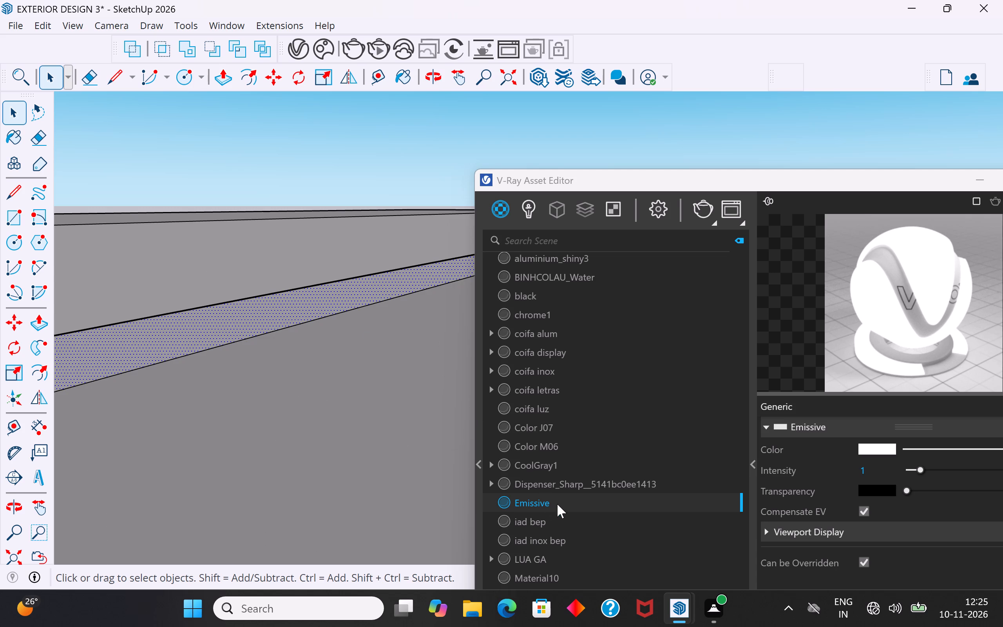
{"action": "right_click", "coordinate": [557, 504]}
{"action": "left_click", "coordinate": [614, 533]}
{"action": "left_click", "coordinate": [501, 137]}
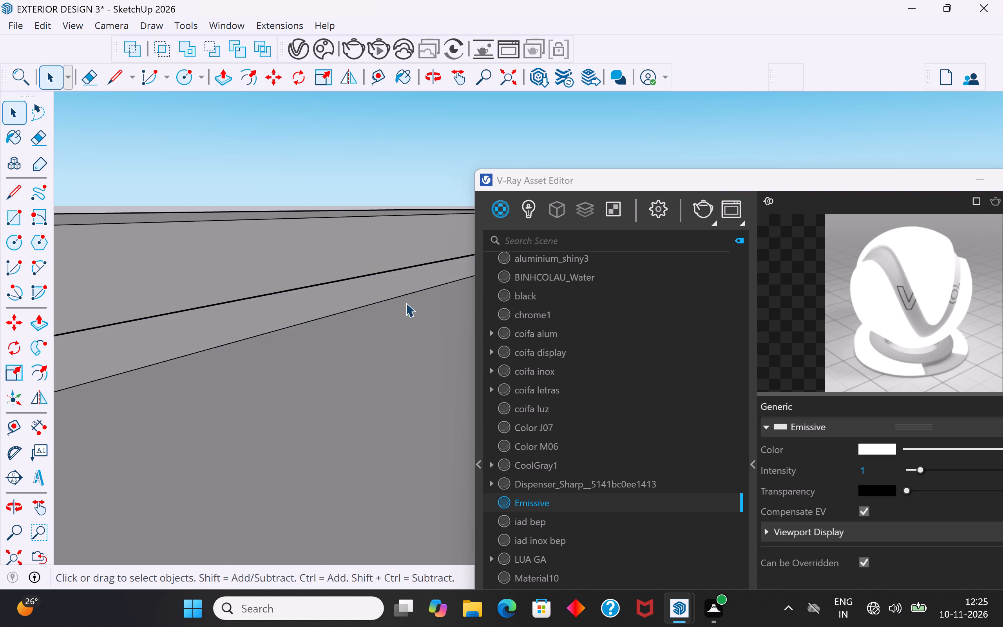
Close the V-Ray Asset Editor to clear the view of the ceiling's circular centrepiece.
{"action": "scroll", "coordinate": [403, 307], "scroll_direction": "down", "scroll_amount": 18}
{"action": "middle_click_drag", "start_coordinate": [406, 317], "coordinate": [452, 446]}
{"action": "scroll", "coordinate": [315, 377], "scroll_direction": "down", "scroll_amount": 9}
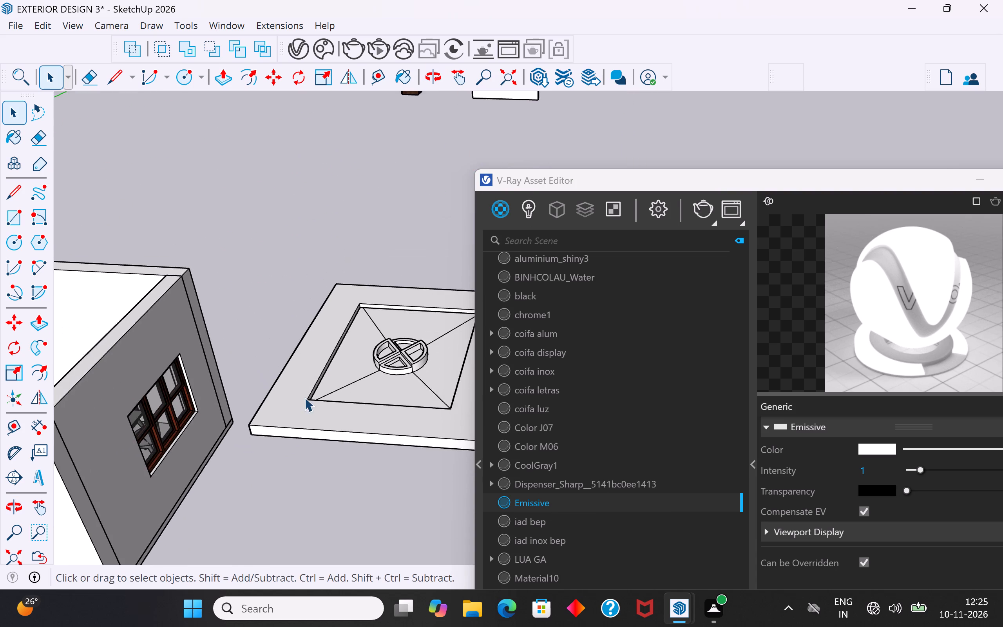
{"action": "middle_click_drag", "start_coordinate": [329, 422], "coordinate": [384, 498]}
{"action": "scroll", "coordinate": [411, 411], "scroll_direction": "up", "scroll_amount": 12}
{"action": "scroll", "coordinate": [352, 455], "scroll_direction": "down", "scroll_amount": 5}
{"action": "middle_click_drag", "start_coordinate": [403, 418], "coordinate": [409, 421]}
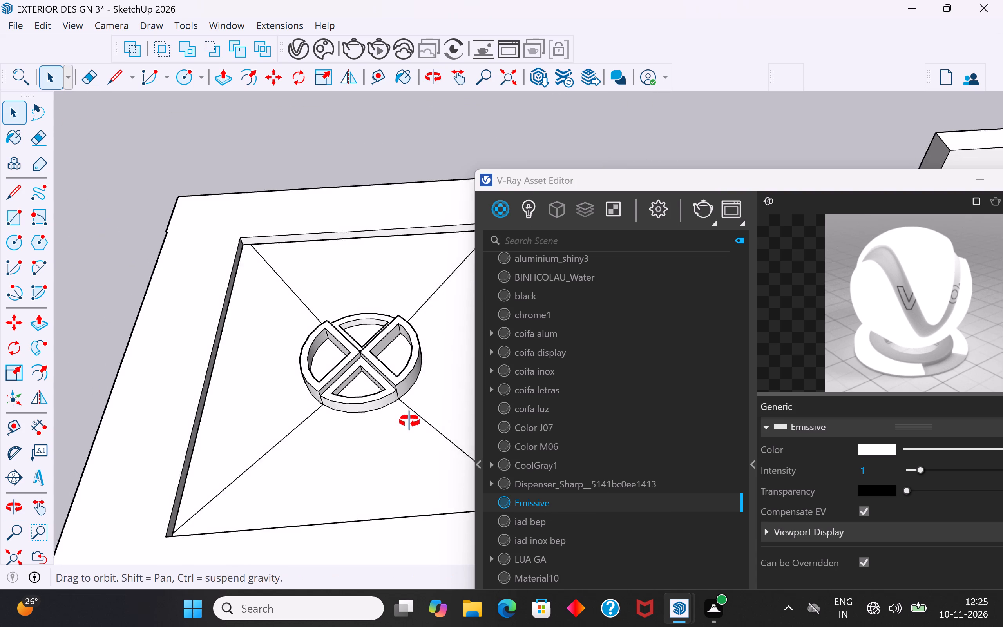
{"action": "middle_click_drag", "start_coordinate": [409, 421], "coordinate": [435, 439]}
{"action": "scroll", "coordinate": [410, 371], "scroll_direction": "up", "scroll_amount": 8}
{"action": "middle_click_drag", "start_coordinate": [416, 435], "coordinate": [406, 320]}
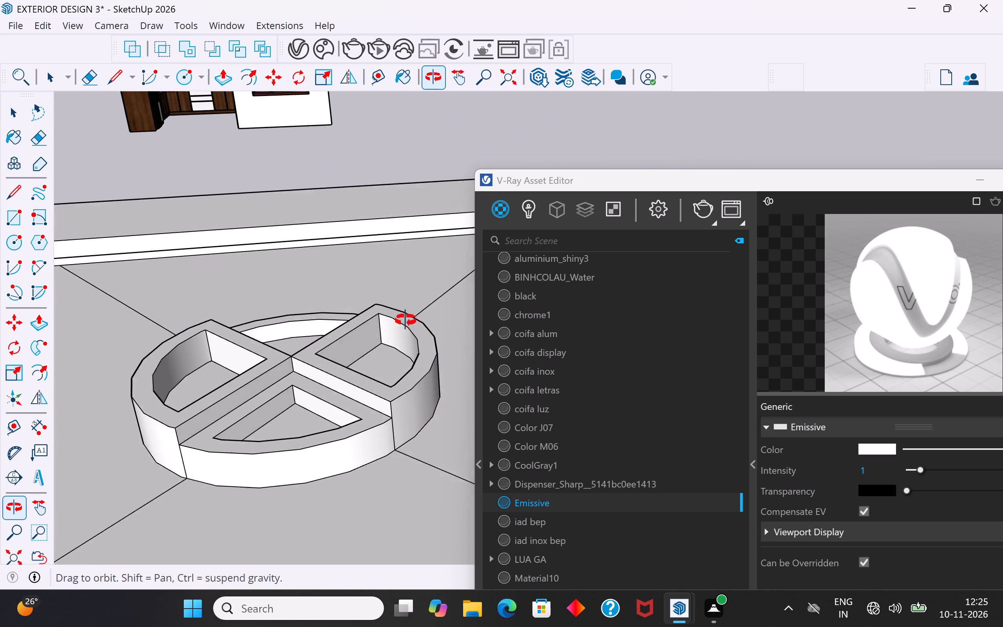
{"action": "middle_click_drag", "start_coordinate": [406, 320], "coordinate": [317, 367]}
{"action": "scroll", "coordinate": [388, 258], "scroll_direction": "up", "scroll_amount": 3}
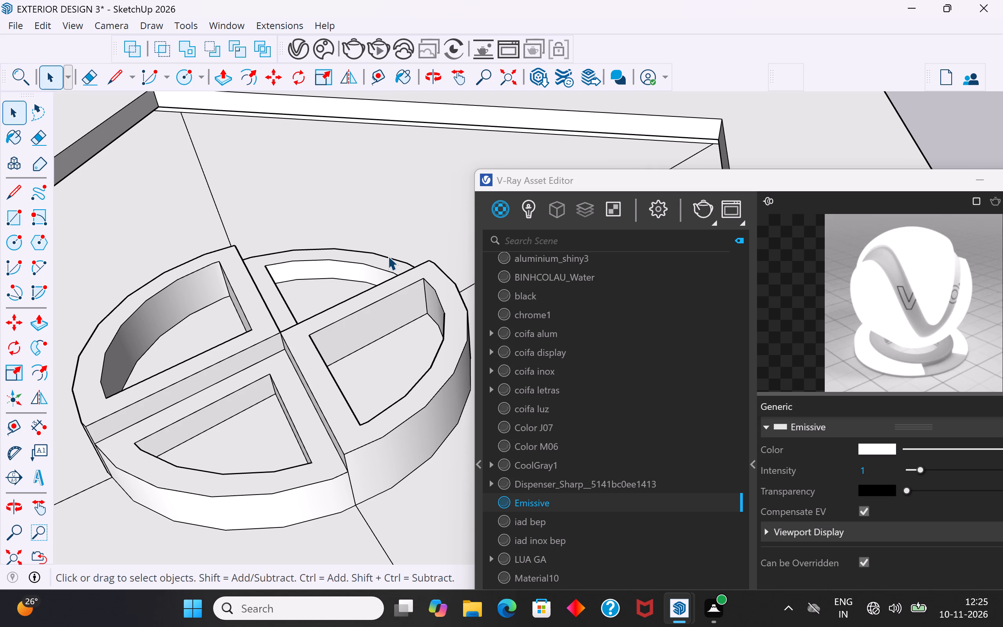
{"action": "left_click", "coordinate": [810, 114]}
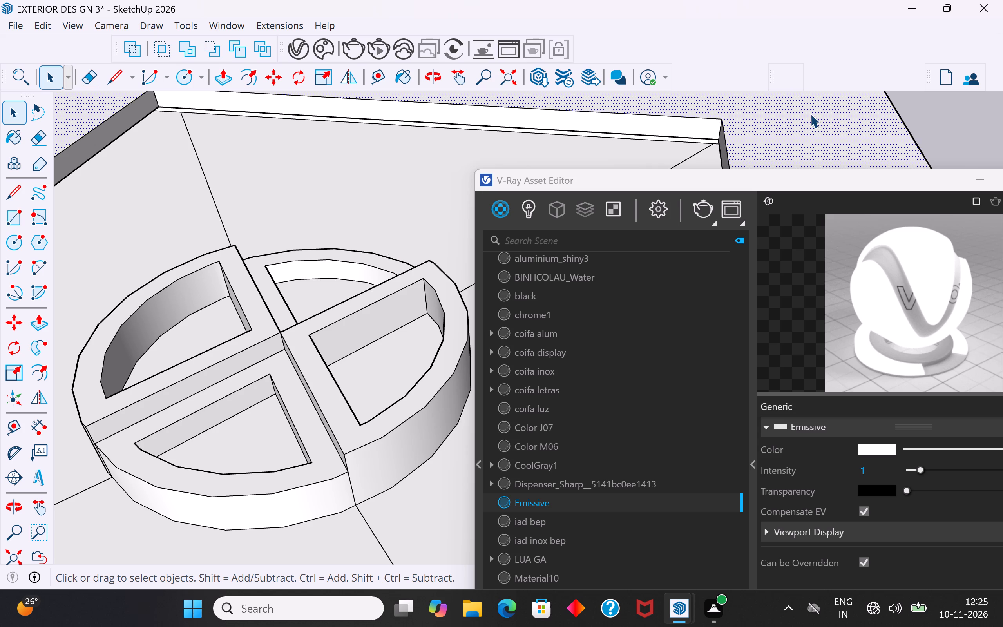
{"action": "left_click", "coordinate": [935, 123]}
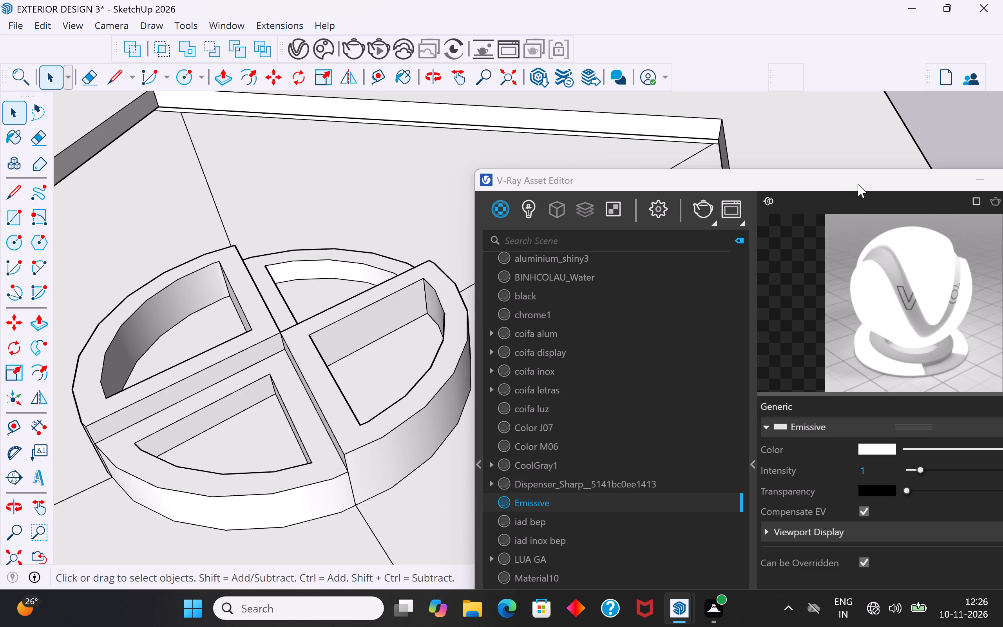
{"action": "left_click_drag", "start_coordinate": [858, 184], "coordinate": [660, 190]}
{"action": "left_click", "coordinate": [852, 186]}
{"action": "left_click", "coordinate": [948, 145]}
With the V-Ray Asset Editor open, apply the Emissive material to one straight inner wall of a lower quadrant opening in the circular centrepiece.
{"action": "scroll", "coordinate": [813, 236], "scroll_direction": "down", "scroll_amount": 4}
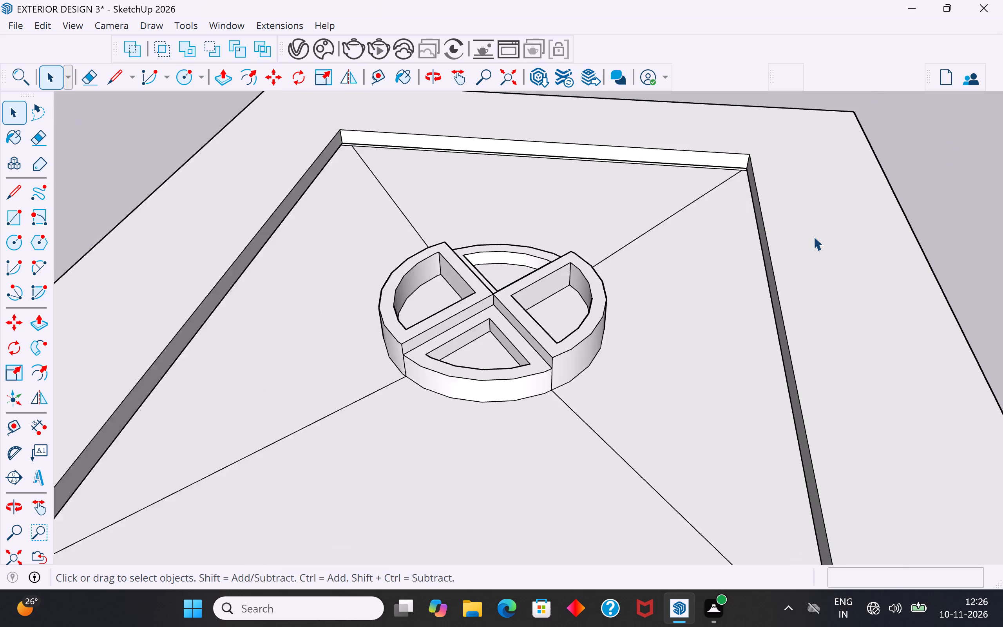
{"action": "scroll", "coordinate": [813, 236], "scroll_direction": "down", "scroll_amount": 2}
{"action": "middle_click_drag", "start_coordinate": [773, 246], "coordinate": [711, 192]}
{"action": "scroll", "coordinate": [711, 192], "scroll_direction": "up", "scroll_amount": 1}
{"action": "scroll", "coordinate": [518, 361], "scroll_direction": "up", "scroll_amount": 5}
{"action": "middle_click_drag", "start_coordinate": [520, 356], "coordinate": [750, 362]}
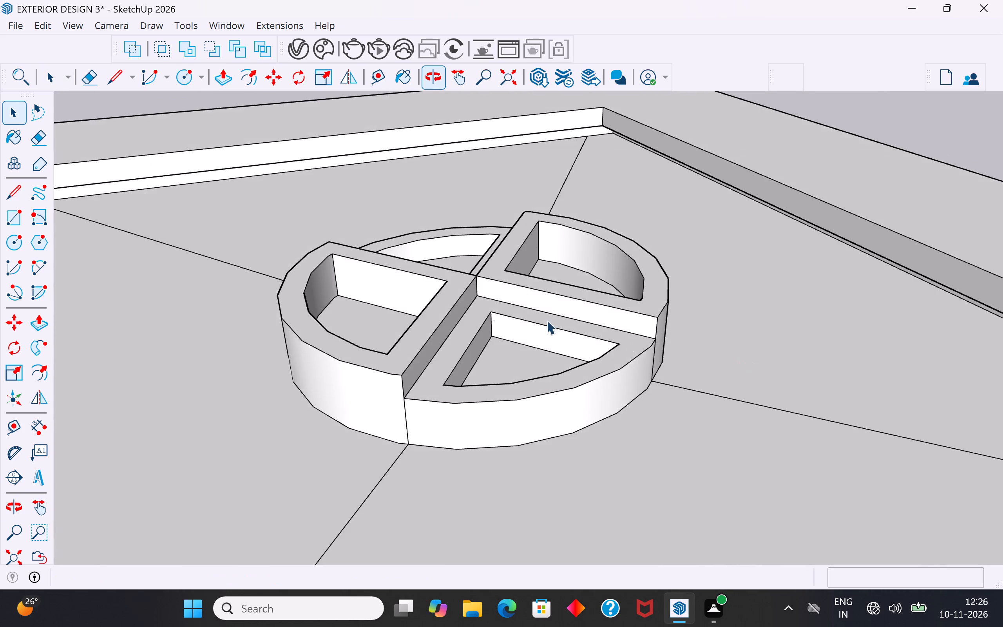
{"action": "scroll", "coordinate": [482, 304], "scroll_direction": "up", "scroll_amount": 4}
{"action": "left_click", "coordinate": [570, 350]}
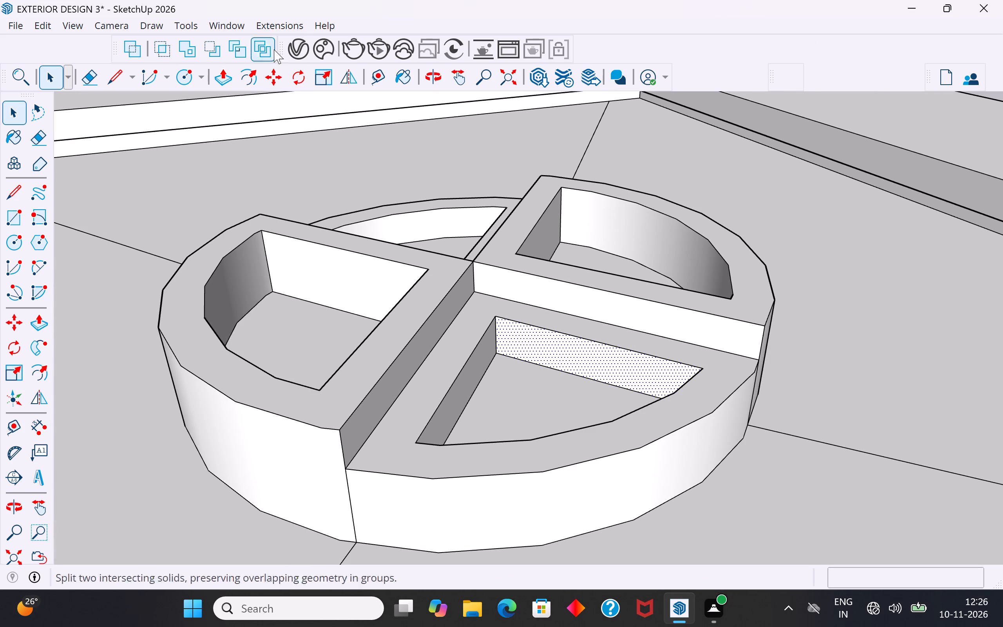
{"action": "left_click", "coordinate": [307, 54]}
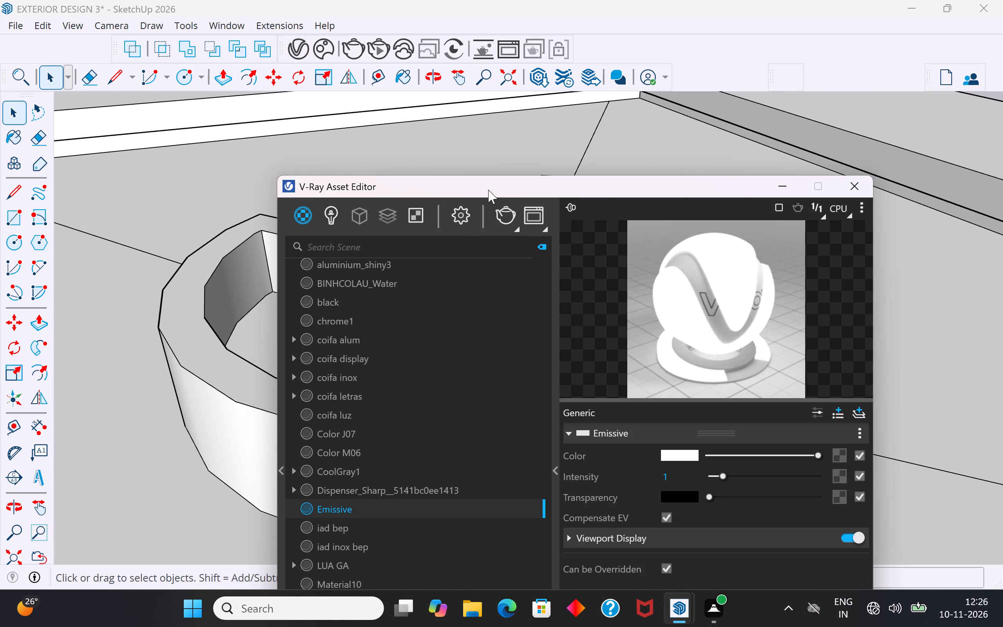
{"action": "left_click_drag", "start_coordinate": [488, 190], "coordinate": [689, 171]}
{"action": "scroll", "coordinate": [174, 333], "scroll_direction": "down", "scroll_amount": 10}
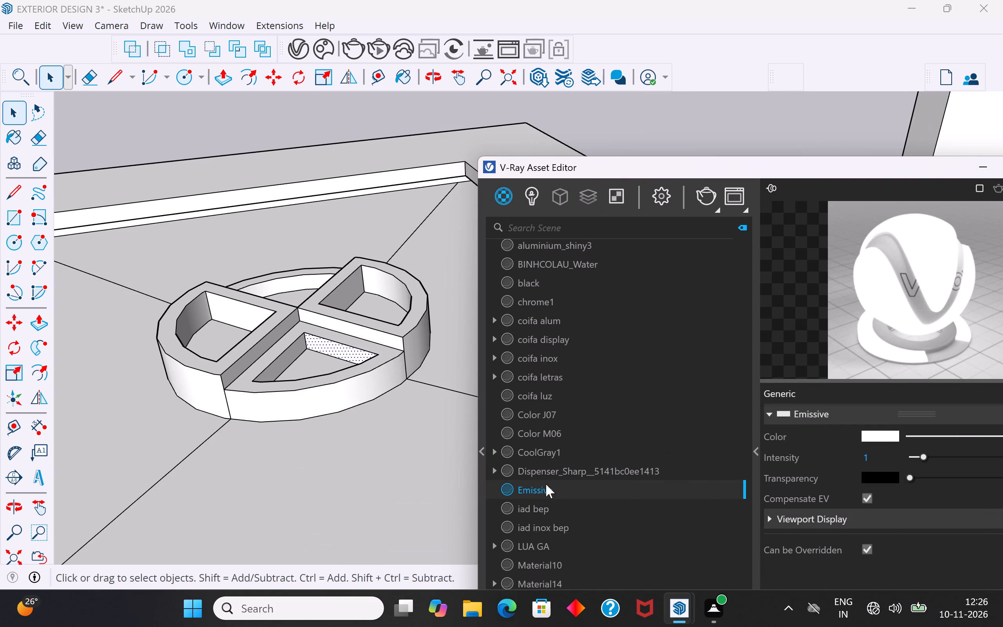
{"action": "right_click", "coordinate": [546, 484]}
{"action": "left_click", "coordinate": [568, 512]}
Apply the Emissive material to the other straight inner wall of the same lower quadrant opening.
{"action": "middle_click_drag", "start_coordinate": [315, 381], "coordinate": [171, 437]}
{"action": "scroll", "coordinate": [313, 316], "scroll_direction": "up", "scroll_amount": 2}
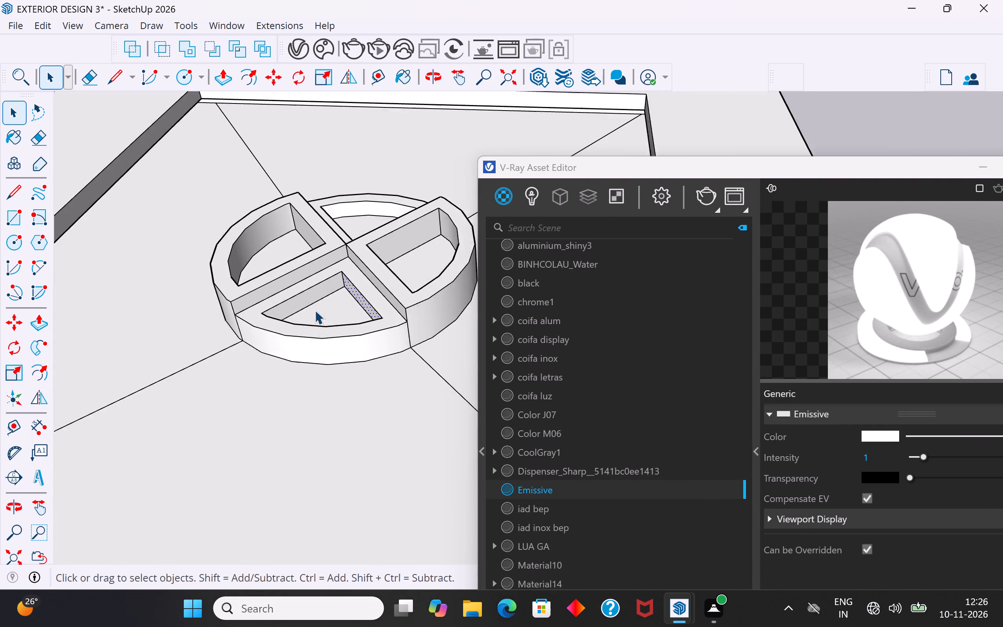
{"action": "scroll", "coordinate": [315, 310], "scroll_direction": "up", "scroll_amount": 13}
{"action": "left_click", "coordinate": [318, 288]}
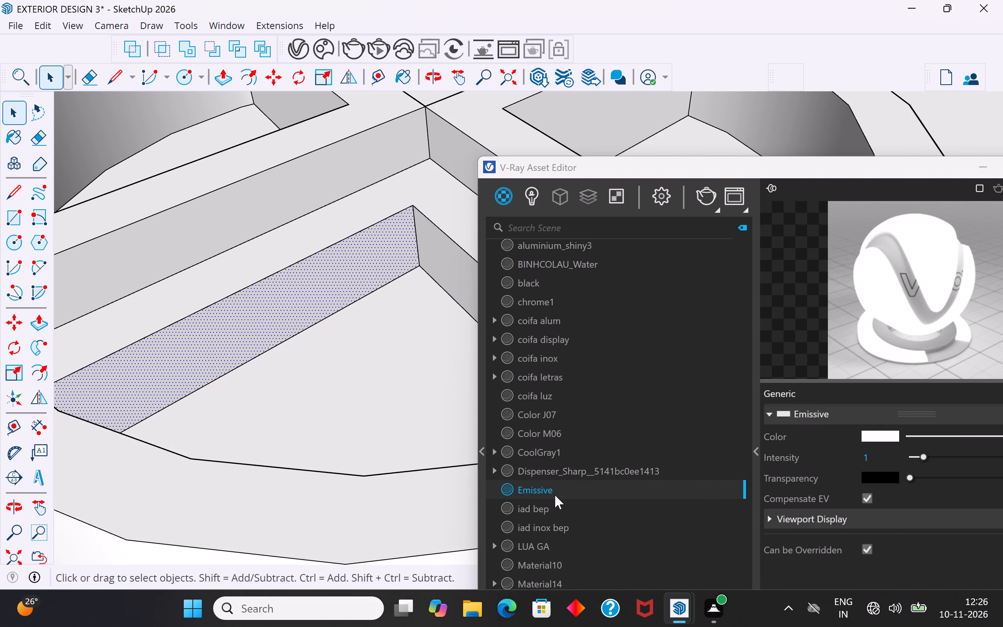
{"action": "right_click", "coordinate": [555, 493]}
{"action": "left_click", "coordinate": [592, 529]}
Apply the Emissive material to the curved inner wall of the same lower quadrant opening.
{"action": "scroll", "coordinate": [333, 315], "scroll_direction": "down", "scroll_amount": 5}
{"action": "middle_click_drag", "start_coordinate": [352, 323], "coordinate": [56, 312]}
{"action": "scroll", "coordinate": [301, 348], "scroll_direction": "down", "scroll_amount": 4}
{"action": "middle_click_drag", "start_coordinate": [374, 299], "coordinate": [138, 339]}
{"action": "scroll", "coordinate": [414, 181], "scroll_direction": "up", "scroll_amount": 7}
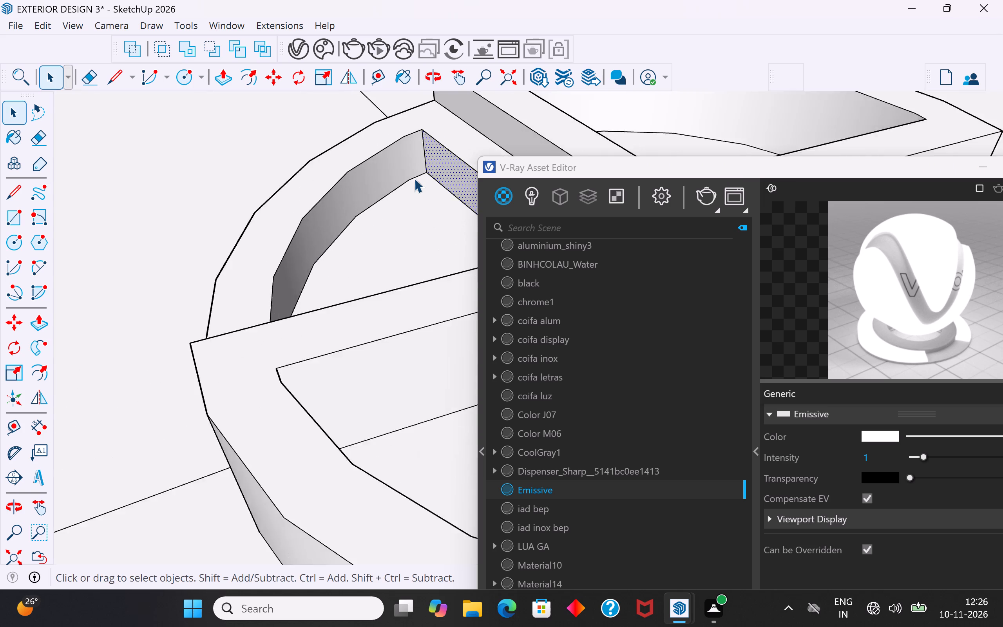
{"action": "scroll", "coordinate": [414, 178], "scroll_direction": "up", "scroll_amount": 3}
{"action": "left_click", "coordinate": [401, 147]}
{"action": "right_click", "coordinate": [548, 489]}
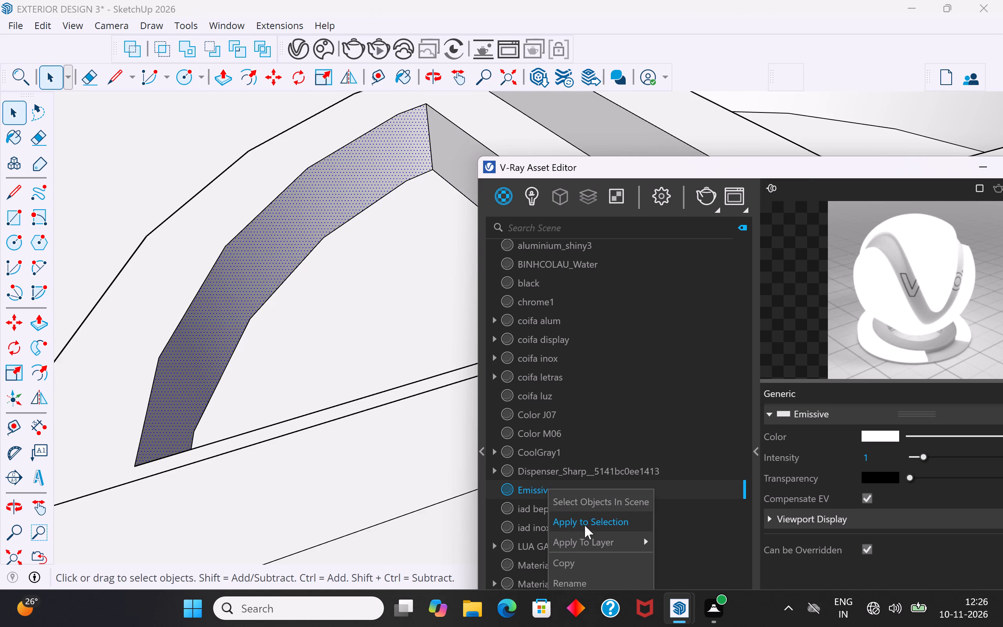
{"action": "left_click", "coordinate": [585, 525]}
Apply the Emissive material to one straight inner wall of the opposite lower quadrant opening in the centrepiece.
{"action": "scroll", "coordinate": [233, 262], "scroll_direction": "down", "scroll_amount": 11}
{"action": "middle_click_drag", "start_coordinate": [224, 282], "coordinate": [386, 390]}
{"action": "scroll", "coordinate": [246, 409], "scroll_direction": "down", "scroll_amount": 6}
{"action": "middle_click_drag", "start_coordinate": [252, 389], "coordinate": [295, 355]}
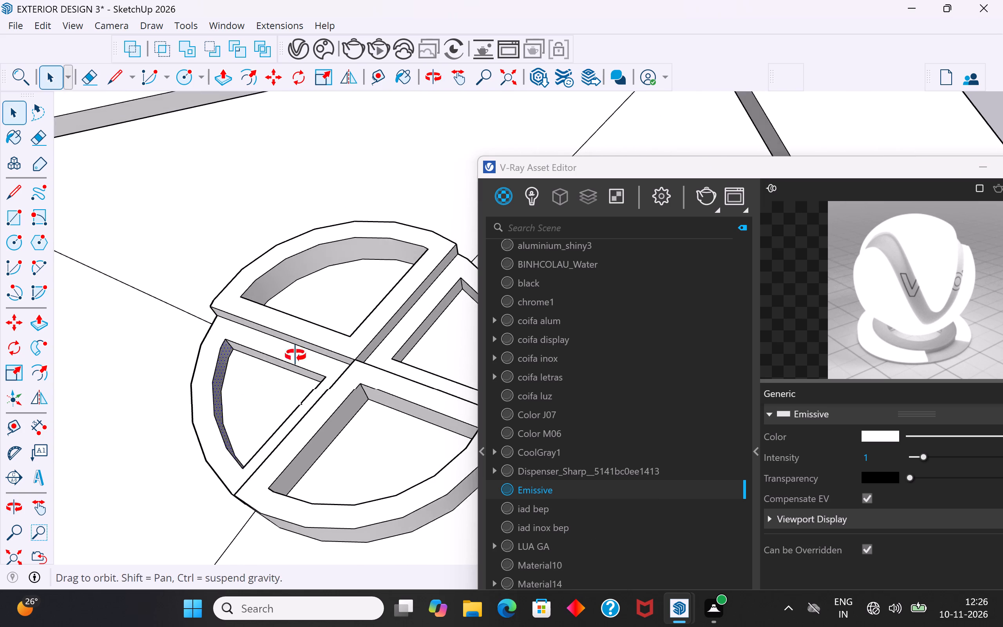
{"action": "middle_click_drag", "start_coordinate": [295, 355], "coordinate": [366, 295]}
{"action": "middle_click_drag", "start_coordinate": [286, 426], "coordinate": [382, 348]}
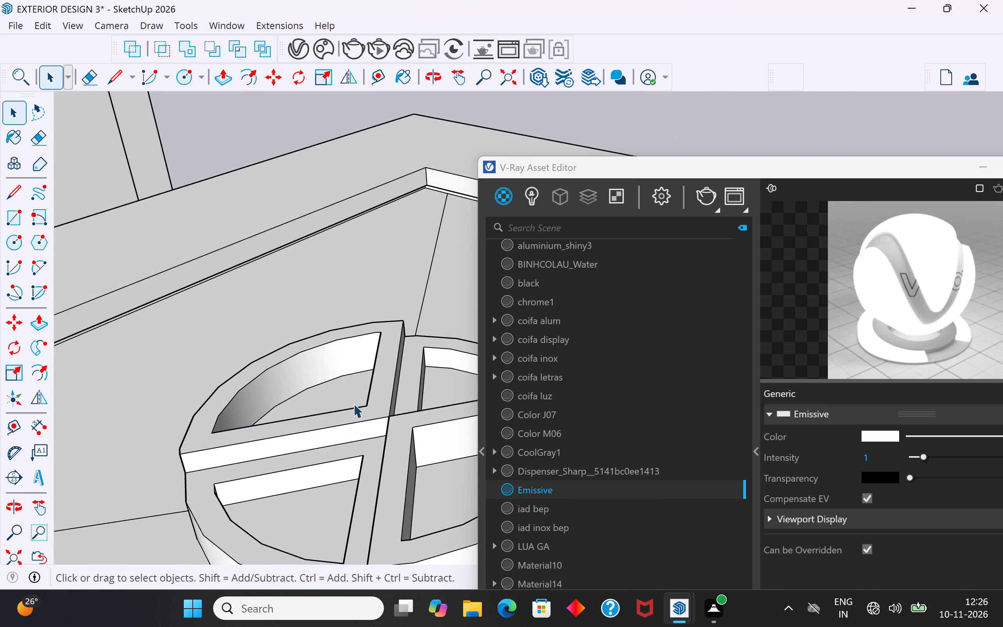
{"action": "middle_click_drag", "start_coordinate": [353, 404], "coordinate": [204, 415]}
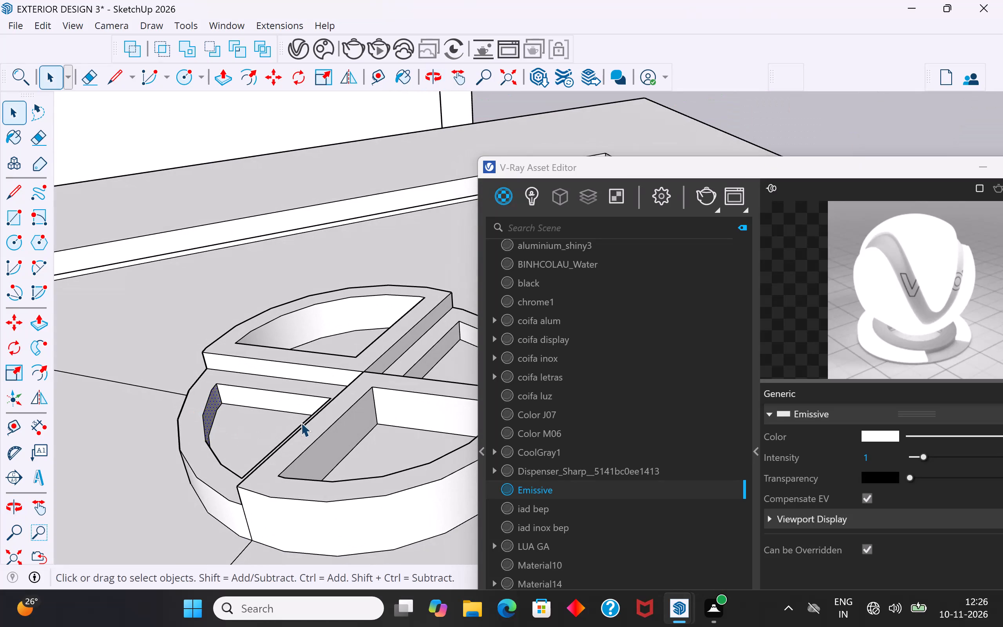
{"action": "scroll", "coordinate": [143, 446], "scroll_direction": "down", "scroll_amount": 4}
{"action": "middle_click_drag", "start_coordinate": [298, 471], "coordinate": [407, 501]}
{"action": "scroll", "coordinate": [351, 402], "scroll_direction": "up", "scroll_amount": 7}
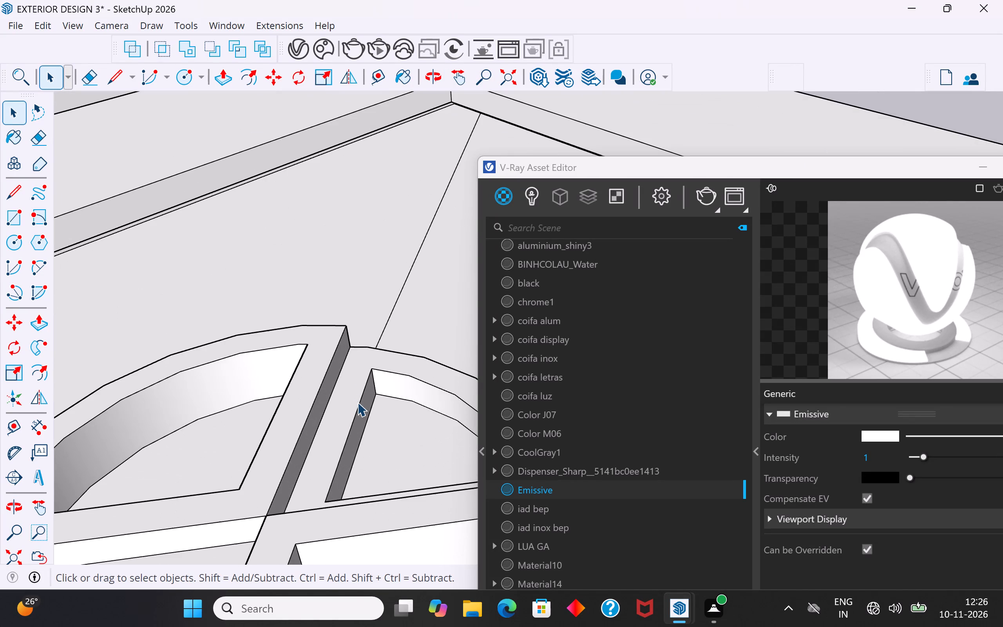
{"action": "scroll", "coordinate": [397, 395], "scroll_direction": "up", "scroll_amount": 5}
{"action": "scroll", "coordinate": [359, 408], "scroll_direction": "up", "scroll_amount": 11}
{"action": "scroll", "coordinate": [345, 334], "scroll_direction": "down", "scroll_amount": 5}
{"action": "middle_click_drag", "start_coordinate": [395, 381], "coordinate": [395, 434]}
{"action": "scroll", "coordinate": [395, 434], "scroll_direction": "up", "scroll_amount": 5}
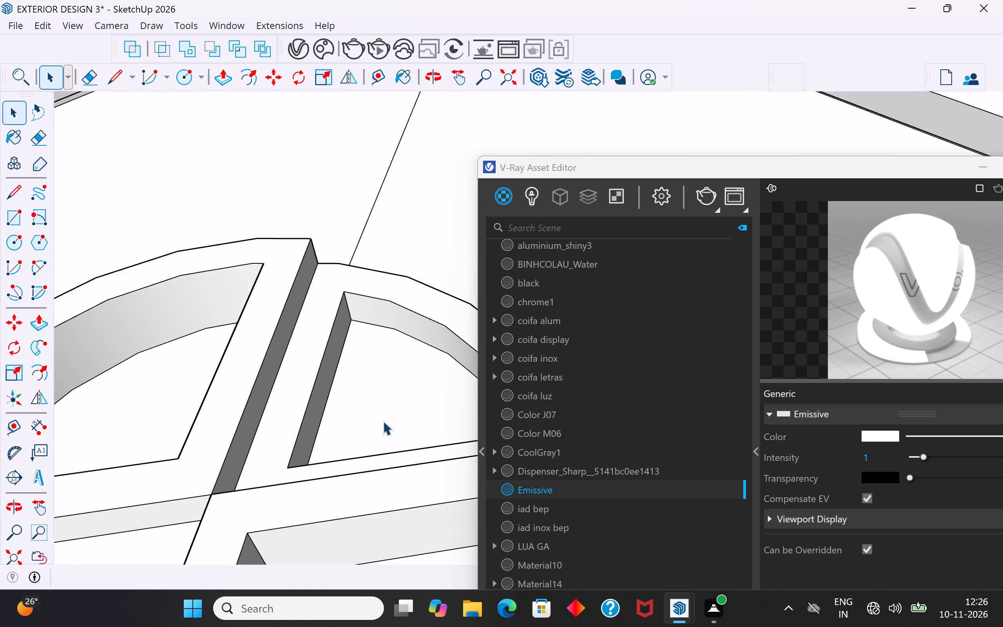
{"action": "scroll", "coordinate": [383, 421], "scroll_direction": "up", "scroll_amount": 3}
{"action": "left_click", "coordinate": [321, 334]}
{"action": "right_click", "coordinate": [547, 489]}
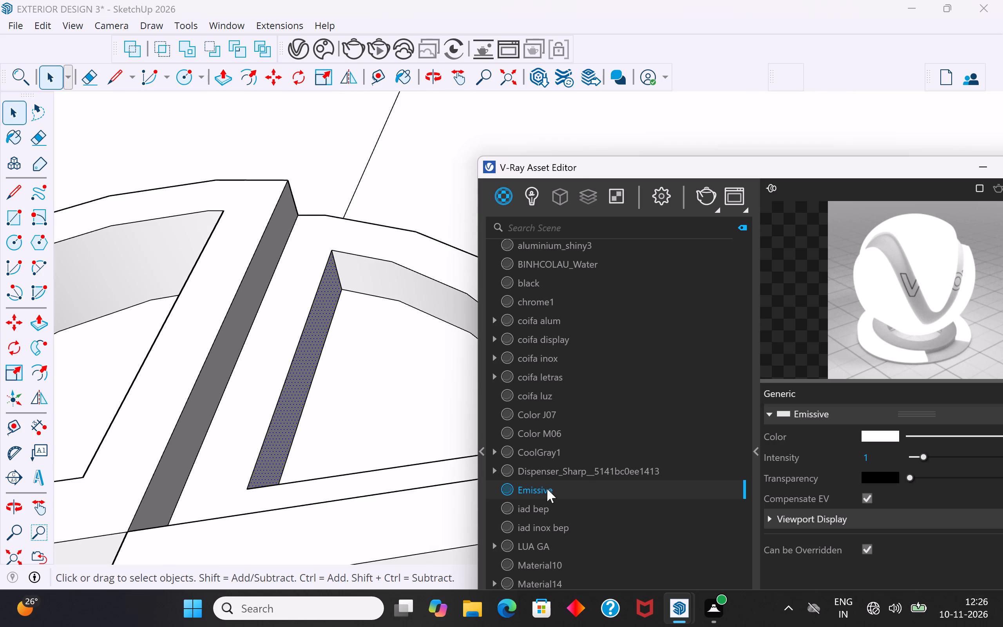
{"action": "left_click", "coordinate": [587, 518]}
Apply the Emissive material to the curved inner wall of that opposite lower quadrant opening.
{"action": "left_click", "coordinate": [400, 288]}
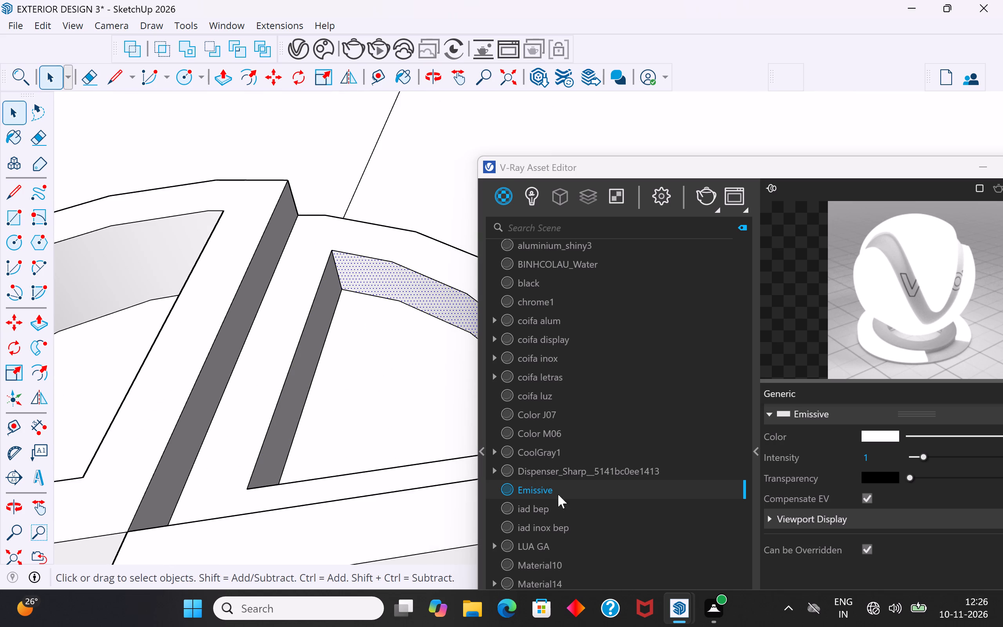
{"action": "right_click", "coordinate": [576, 490]}
{"action": "left_click", "coordinate": [612, 525]}
Apply the Emissive material to the remaining straight inner wall of the opposite lower quadrant opening.
{"action": "scroll", "coordinate": [383, 286], "scroll_direction": "down", "scroll_amount": 4}
{"action": "middle_click_drag", "start_coordinate": [202, 289], "coordinate": [387, 369]}
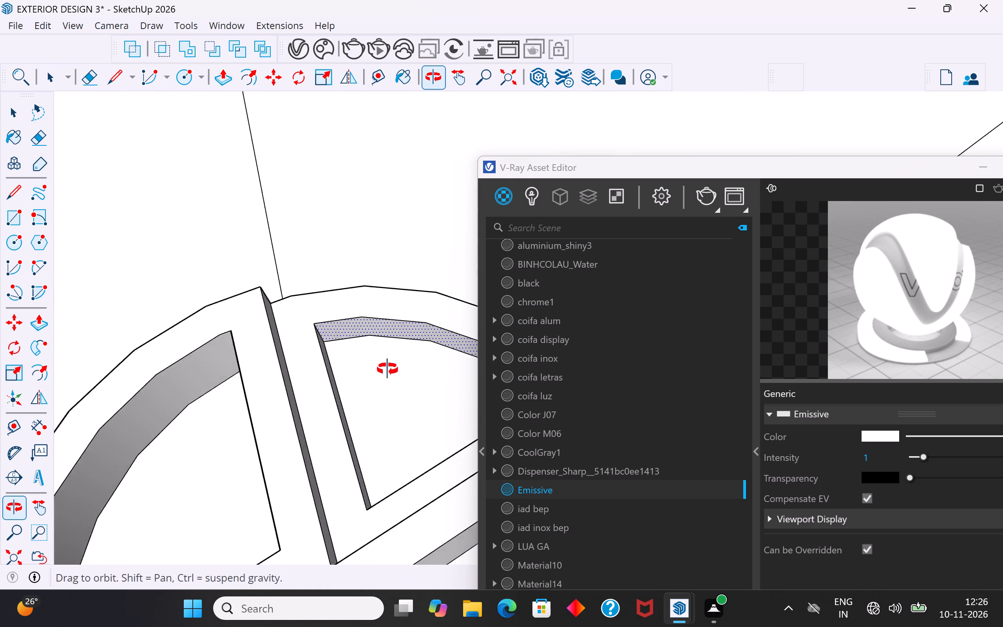
{"action": "middle_click_drag", "start_coordinate": [387, 369], "coordinate": [416, 368]}
{"action": "scroll", "coordinate": [148, 279], "scroll_direction": "down", "scroll_amount": 5}
{"action": "middle_click_drag", "start_coordinate": [119, 408], "coordinate": [419, 382]}
{"action": "scroll", "coordinate": [139, 302], "scroll_direction": "down", "scroll_amount": 6}
{"action": "middle_click_drag", "start_coordinate": [147, 462], "coordinate": [413, 385]}
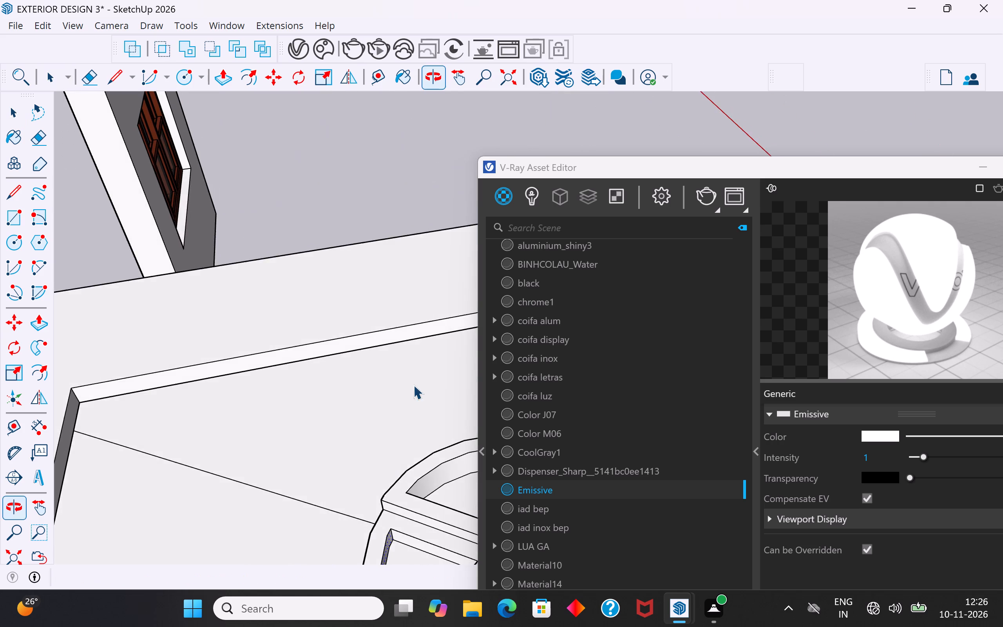
{"action": "scroll", "coordinate": [387, 506], "scroll_direction": "up", "scroll_amount": 1}
{"action": "scroll", "coordinate": [261, 323], "scroll_direction": "down", "scroll_amount": 5}
{"action": "scroll", "coordinate": [375, 485], "scroll_direction": "up", "scroll_amount": 18}
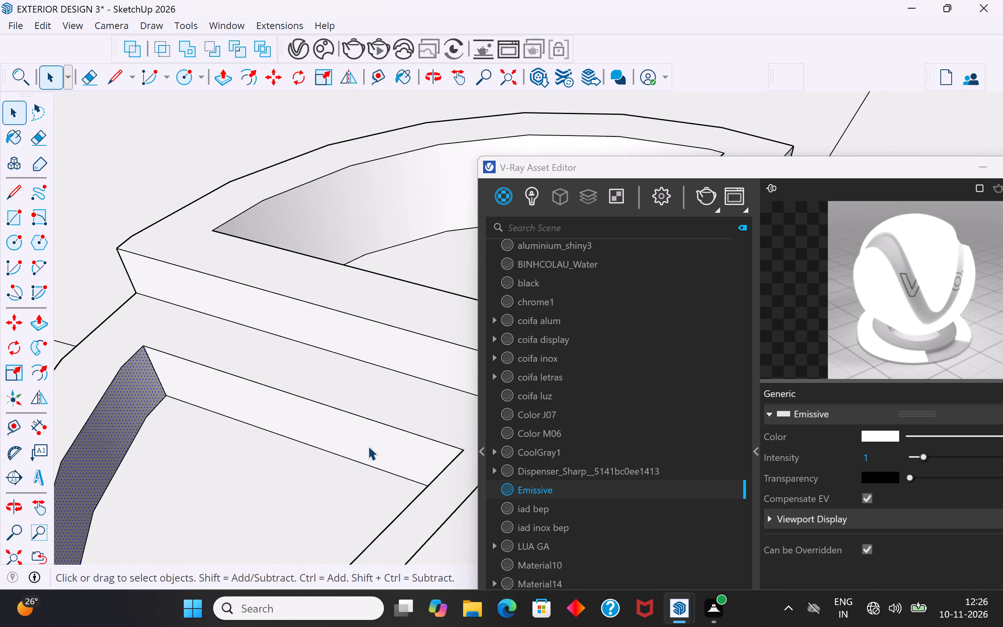
{"action": "left_click", "coordinate": [368, 446]}
{"action": "right_click", "coordinate": [556, 485]}
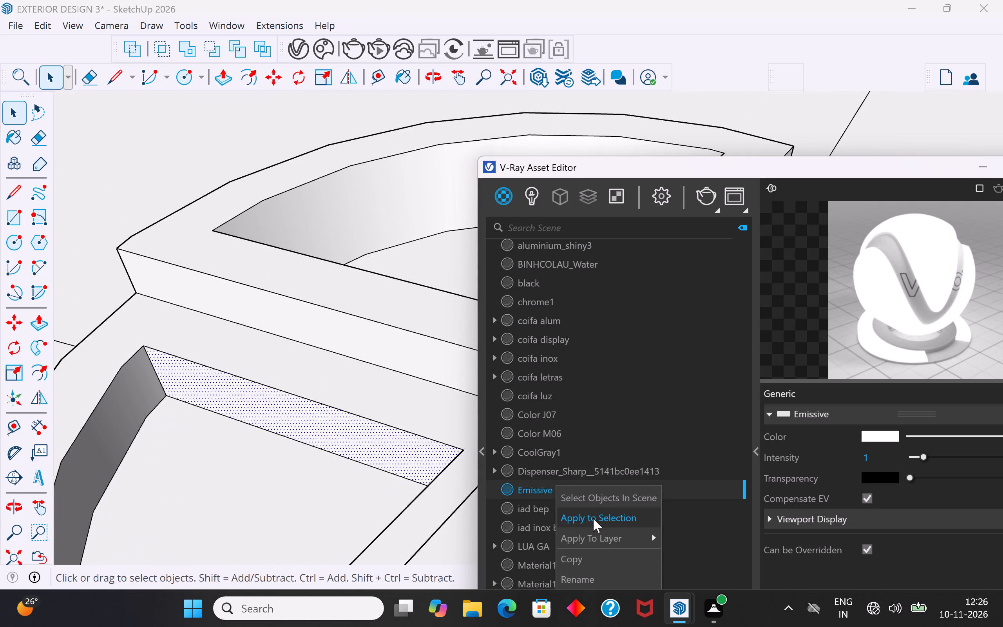
{"action": "left_click", "coordinate": [593, 518]}
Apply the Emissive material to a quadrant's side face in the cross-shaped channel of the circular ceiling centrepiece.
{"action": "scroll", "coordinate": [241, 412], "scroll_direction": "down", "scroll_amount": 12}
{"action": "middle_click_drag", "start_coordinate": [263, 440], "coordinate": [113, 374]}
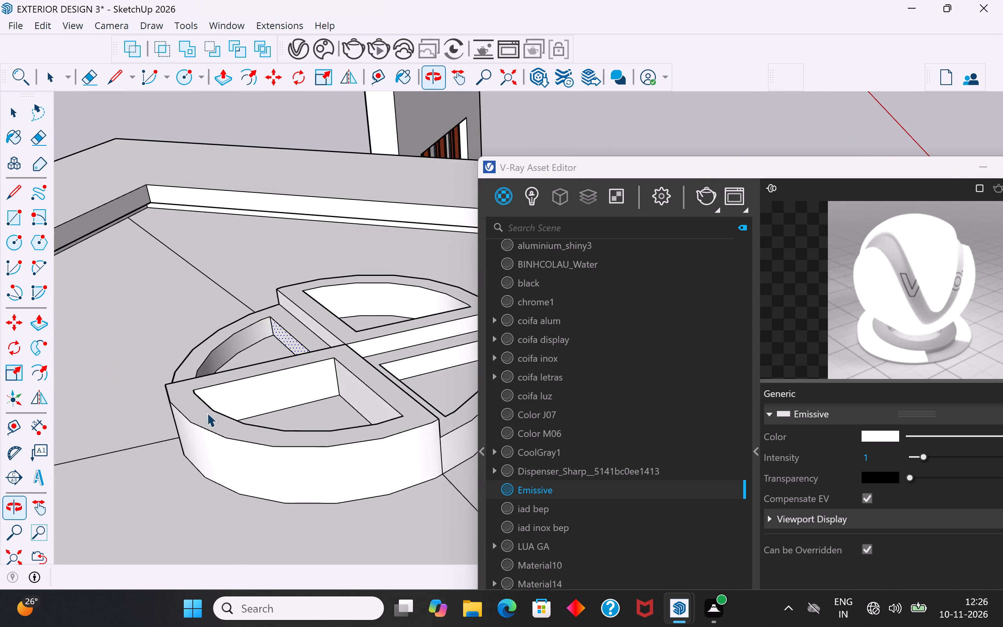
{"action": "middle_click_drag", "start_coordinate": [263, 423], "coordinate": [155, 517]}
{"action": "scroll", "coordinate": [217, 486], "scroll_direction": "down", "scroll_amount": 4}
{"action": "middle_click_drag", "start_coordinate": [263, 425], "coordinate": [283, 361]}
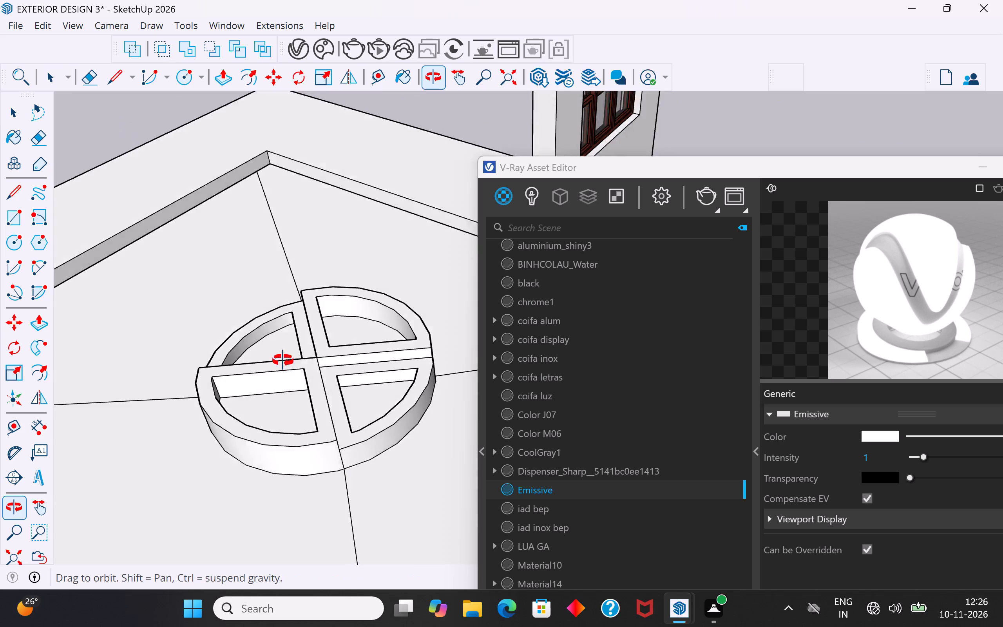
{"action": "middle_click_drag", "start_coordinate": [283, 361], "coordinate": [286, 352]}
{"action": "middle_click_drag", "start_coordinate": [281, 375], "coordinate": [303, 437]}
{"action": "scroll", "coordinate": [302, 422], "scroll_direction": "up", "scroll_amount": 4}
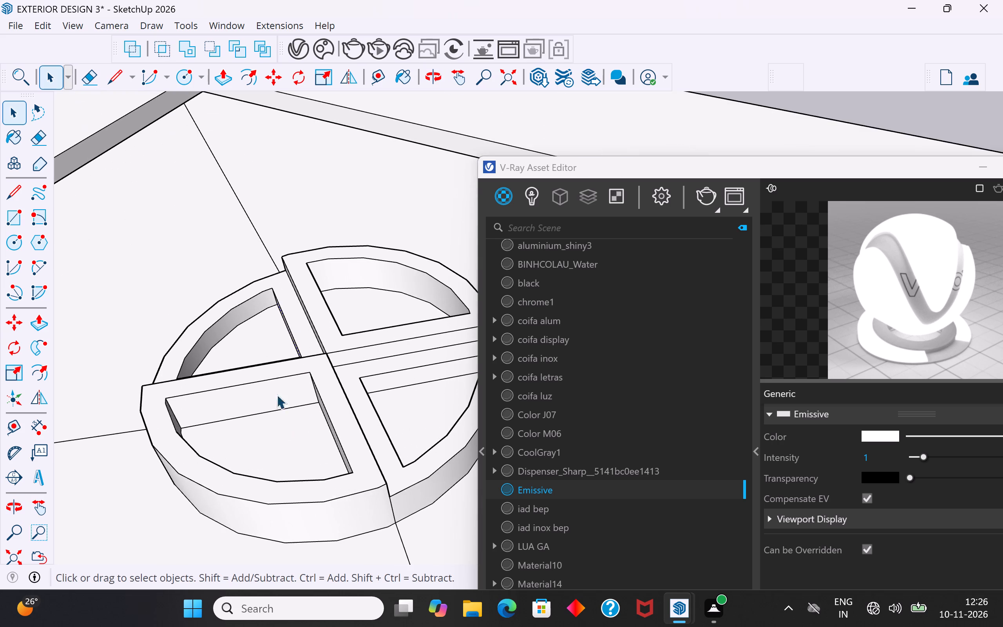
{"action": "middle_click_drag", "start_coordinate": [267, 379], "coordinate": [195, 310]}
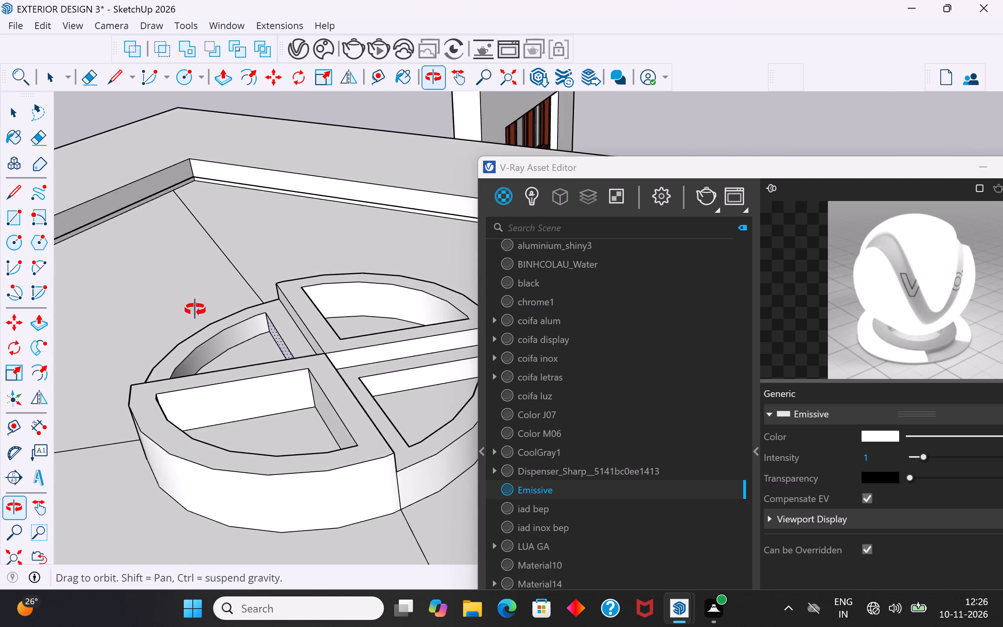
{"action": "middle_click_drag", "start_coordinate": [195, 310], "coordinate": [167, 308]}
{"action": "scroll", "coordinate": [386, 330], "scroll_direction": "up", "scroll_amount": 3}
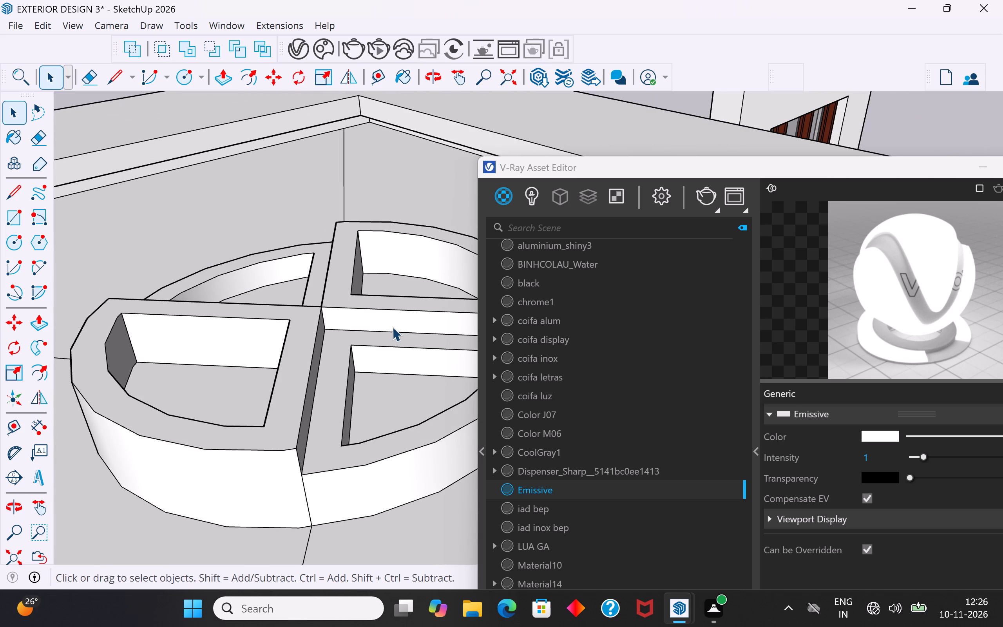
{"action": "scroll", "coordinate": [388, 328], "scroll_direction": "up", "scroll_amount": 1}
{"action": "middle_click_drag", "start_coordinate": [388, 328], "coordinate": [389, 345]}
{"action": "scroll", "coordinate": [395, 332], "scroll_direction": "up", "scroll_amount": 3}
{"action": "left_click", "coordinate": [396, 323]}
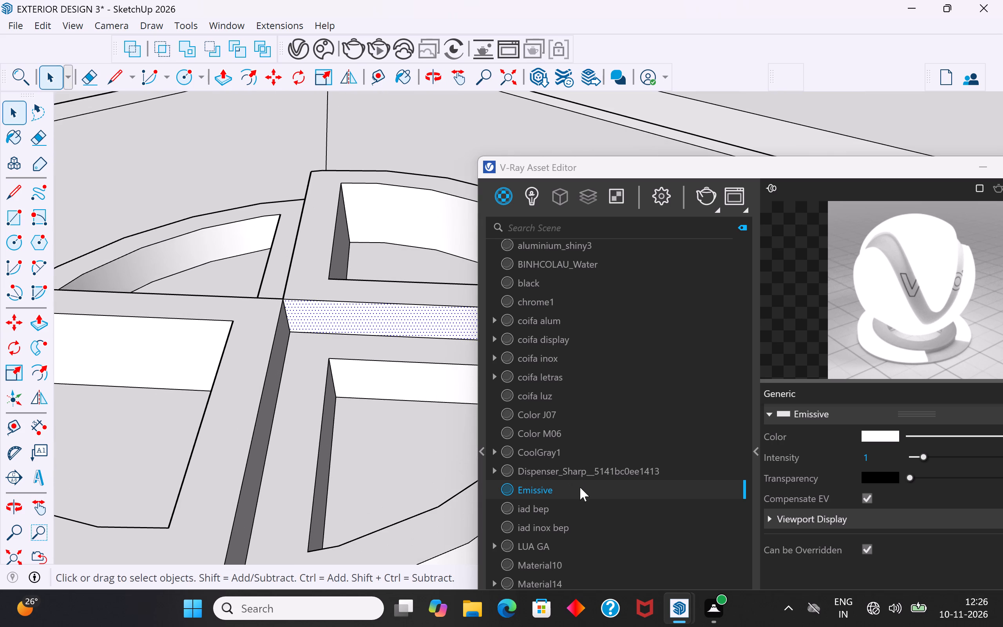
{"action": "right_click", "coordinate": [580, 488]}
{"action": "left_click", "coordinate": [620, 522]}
Apply the Emissive material to the long side face in the perpendicular arm of the centrepiece's cross-shaped channel.
{"action": "middle_click_drag", "start_coordinate": [251, 367], "coordinate": [277, 261]}
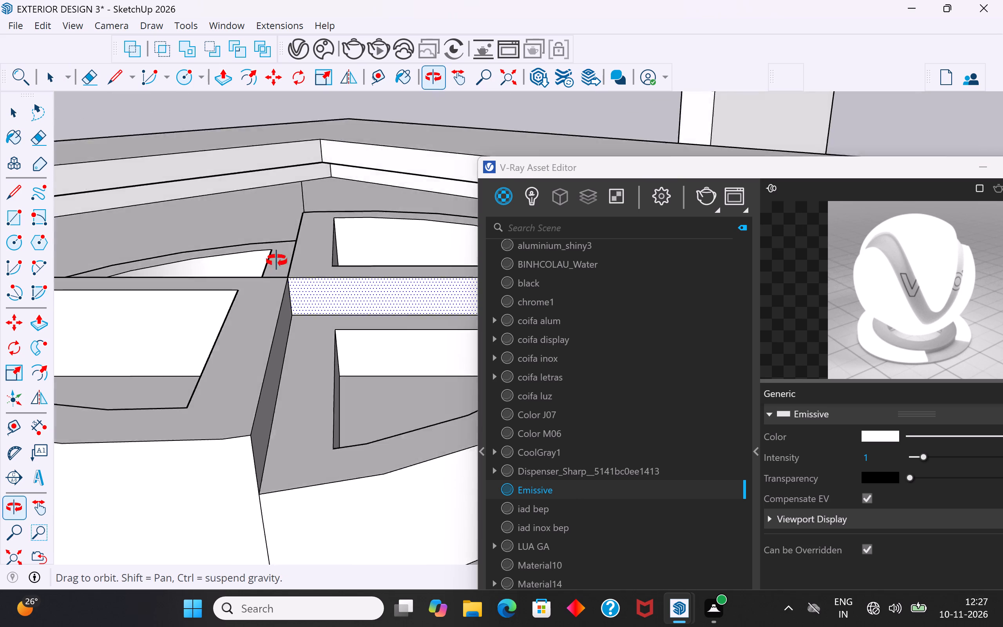
{"action": "middle_click_drag", "start_coordinate": [277, 261], "coordinate": [160, 313]}
{"action": "left_click", "coordinate": [222, 336]}
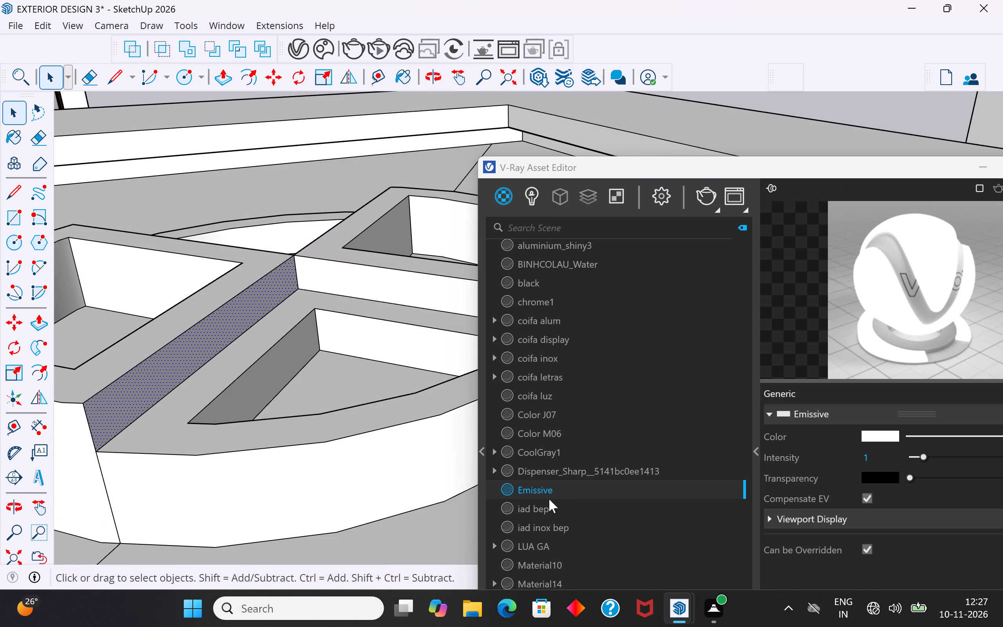
{"action": "right_click", "coordinate": [552, 490]}
{"action": "left_click", "coordinate": [579, 526]}
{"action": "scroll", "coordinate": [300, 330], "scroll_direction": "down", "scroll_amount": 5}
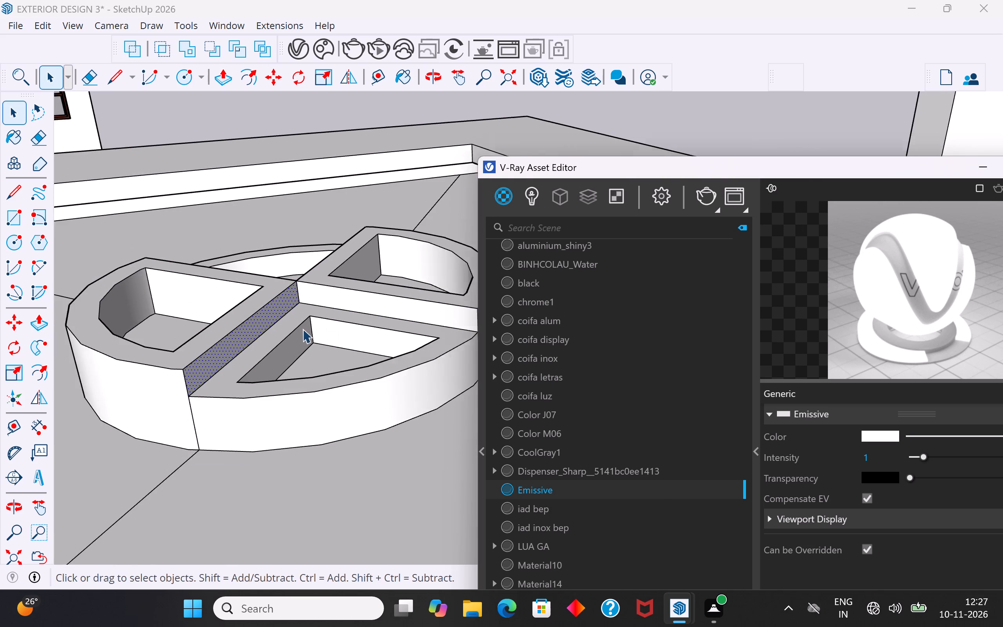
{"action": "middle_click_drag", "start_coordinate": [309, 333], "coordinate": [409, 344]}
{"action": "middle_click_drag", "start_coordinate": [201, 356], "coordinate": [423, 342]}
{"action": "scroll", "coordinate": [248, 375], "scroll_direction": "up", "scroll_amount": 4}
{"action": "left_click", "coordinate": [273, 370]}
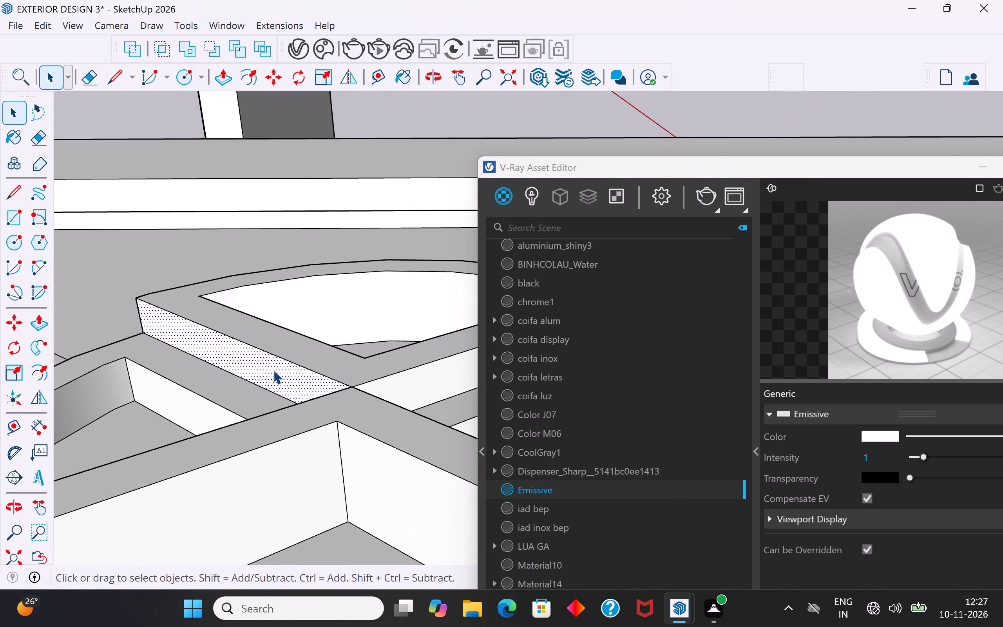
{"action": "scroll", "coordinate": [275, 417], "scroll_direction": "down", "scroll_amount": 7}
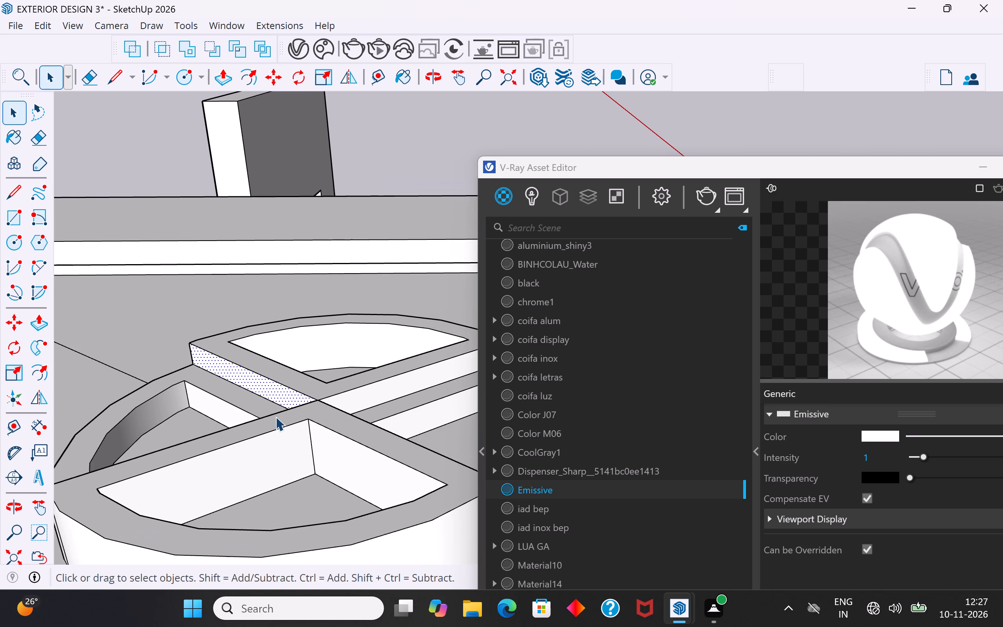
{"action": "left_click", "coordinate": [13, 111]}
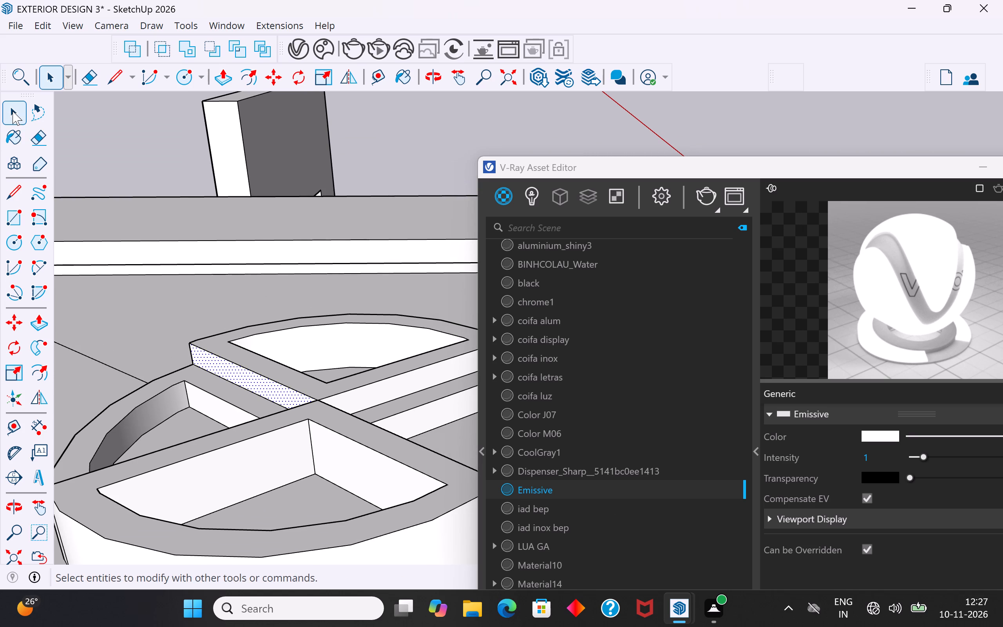
Delete the quadrant side face in the cross-shaped channel that was first given the Emissive material.
{"action": "scroll", "coordinate": [262, 356], "scroll_direction": "down", "scroll_amount": 3}
{"action": "middle_click_drag", "start_coordinate": [382, 440], "coordinate": [177, 426]}
{"action": "scroll", "coordinate": [148, 506], "scroll_direction": "down", "scroll_amount": 3}
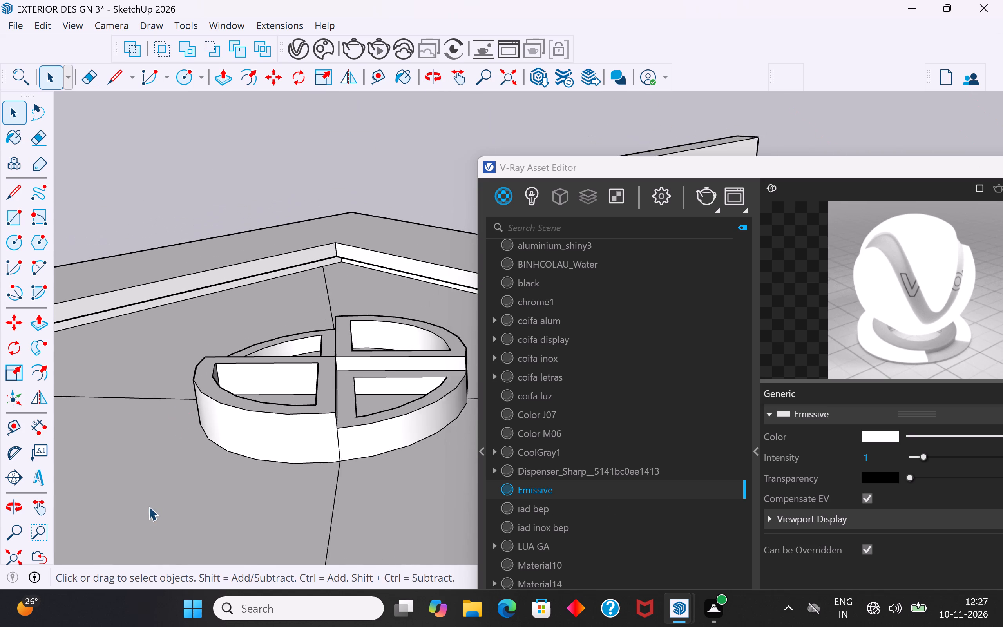
{"action": "scroll", "coordinate": [148, 506], "scroll_direction": "down", "scroll_amount": 2}
{"action": "scroll", "coordinate": [372, 379], "scroll_direction": "up", "scroll_amount": 4}
{"action": "left_click", "coordinate": [383, 393]}
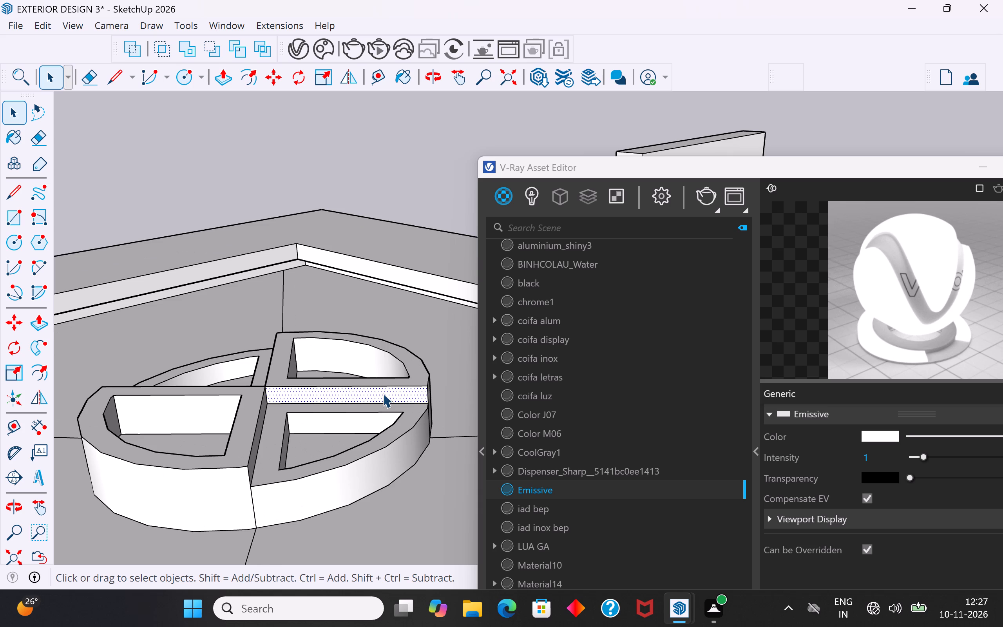
{"action": "key", "text": "Delete"}
Delete another quadrant side face in the centrepiece's cross-shaped channel, on the far side of the circle.
{"action": "middle_click_drag", "start_coordinate": [206, 380], "coordinate": [476, 469]}
{"action": "scroll", "coordinate": [309, 336], "scroll_direction": "down", "scroll_amount": 5}
{"action": "middle_click_drag", "start_coordinate": [311, 525], "coordinate": [437, 497]}
{"action": "scroll", "coordinate": [302, 301], "scroll_direction": "down", "scroll_amount": 3}
{"action": "middle_click_drag", "start_coordinate": [282, 457], "coordinate": [492, 321]}
{"action": "scroll", "coordinate": [416, 430], "scroll_direction": "up", "scroll_amount": 1}
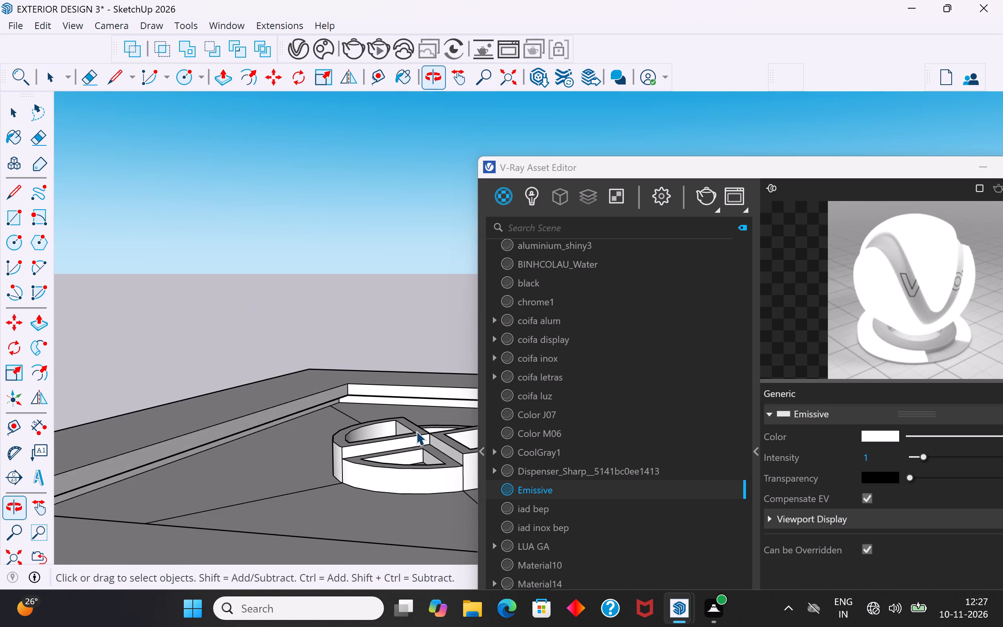
{"action": "scroll", "coordinate": [416, 431], "scroll_direction": "up", "scroll_amount": 3}
{"action": "left_click", "coordinate": [452, 453]}
{"action": "key", "text": "Delete"}
Draw a rectangle between opposite corners of the open quadrant side in the cross-shaped channel to close it.
{"action": "scroll", "coordinate": [374, 431], "scroll_direction": "down", "scroll_amount": 4}
{"action": "middle_click_drag", "start_coordinate": [403, 450], "coordinate": [386, 446]}
{"action": "scroll", "coordinate": [253, 321], "scroll_direction": "down", "scroll_amount": 4}
{"action": "scroll", "coordinate": [237, 413], "scroll_direction": "up", "scroll_amount": 1}
{"action": "middle_click_drag", "start_coordinate": [267, 446], "coordinate": [375, 513]}
{"action": "scroll", "coordinate": [321, 359], "scroll_direction": "up", "scroll_amount": 12}
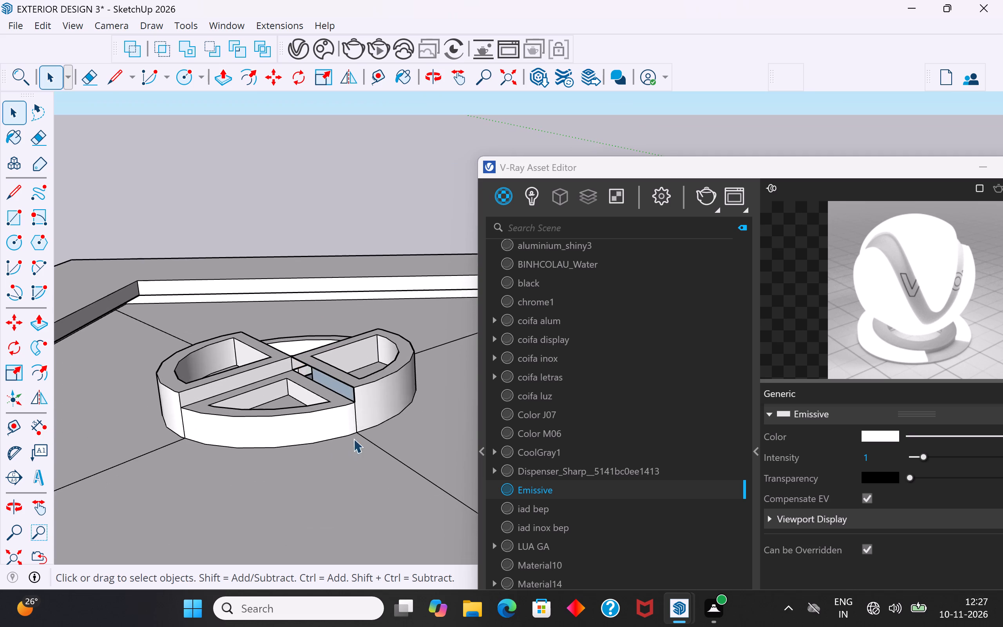
{"action": "middle_click_drag", "start_coordinate": [358, 411], "coordinate": [416, 422]}
{"action": "scroll", "coordinate": [365, 388], "scroll_direction": "up", "scroll_amount": 8}
{"action": "middle_click_drag", "start_coordinate": [406, 426], "coordinate": [420, 417]}
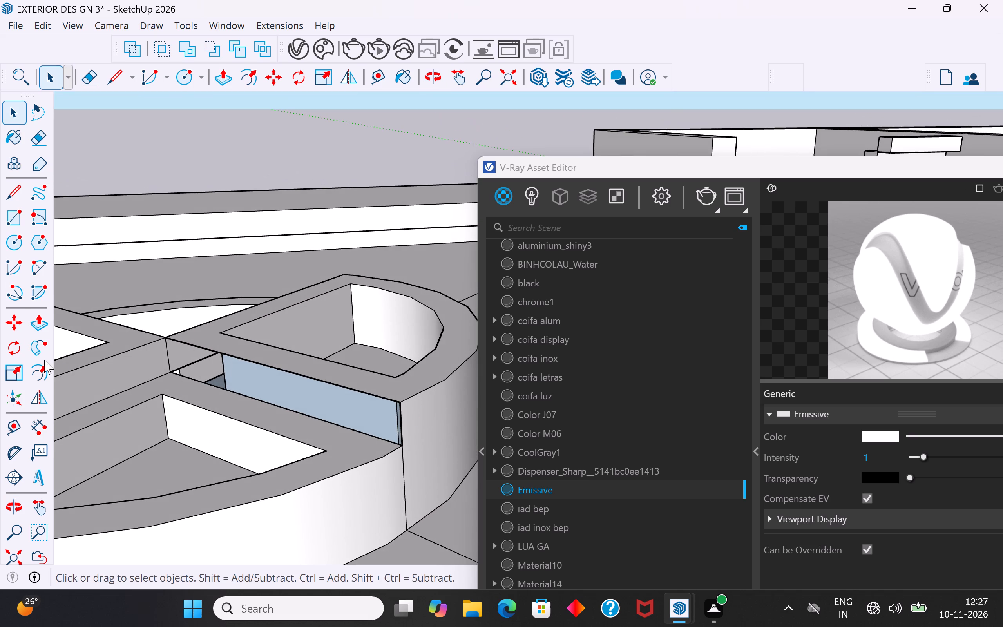
{"action": "left_click", "coordinate": [12, 219]}
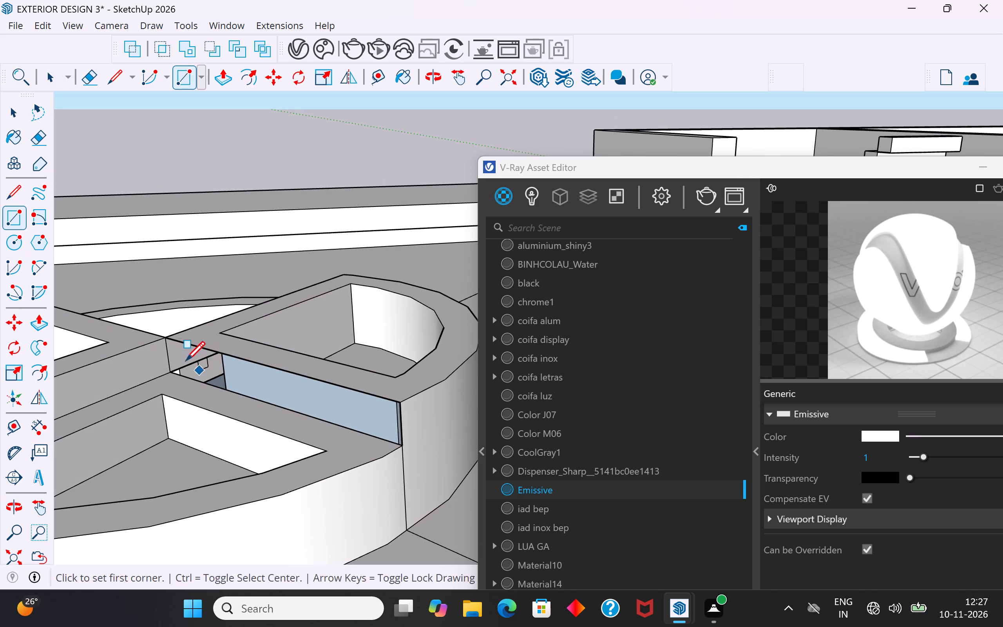
{"action": "left_click", "coordinate": [163, 341]}
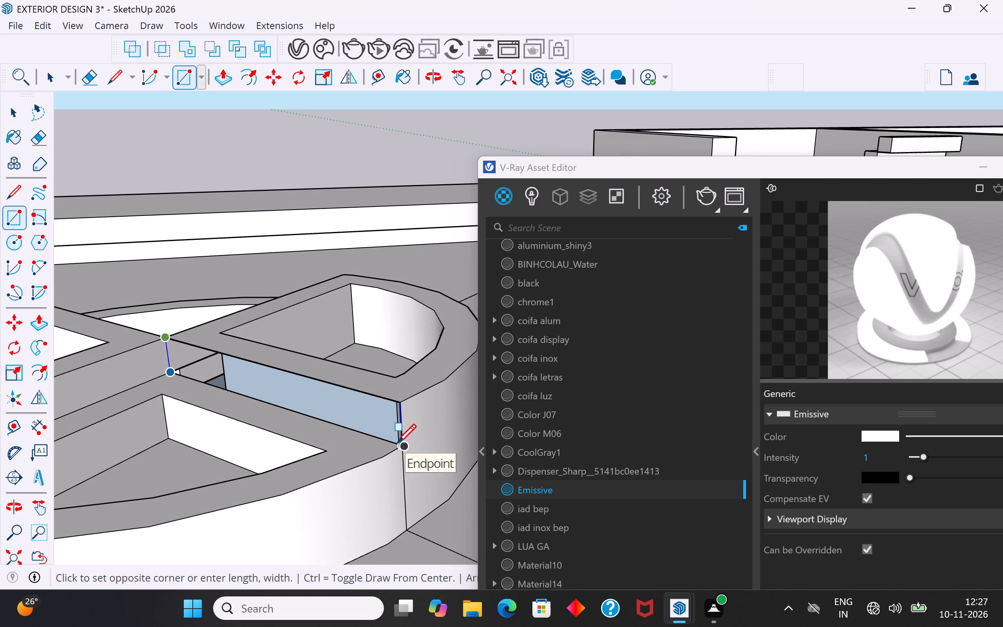
{"action": "left_click", "coordinate": [406, 449]}
Reverse the back-facing blue side face in the centrepiece's cross-shaped channel.
{"action": "scroll", "coordinate": [371, 520], "scroll_direction": "down", "scroll_amount": 5}
{"action": "middle_click_drag", "start_coordinate": [400, 476], "coordinate": [195, 511]}
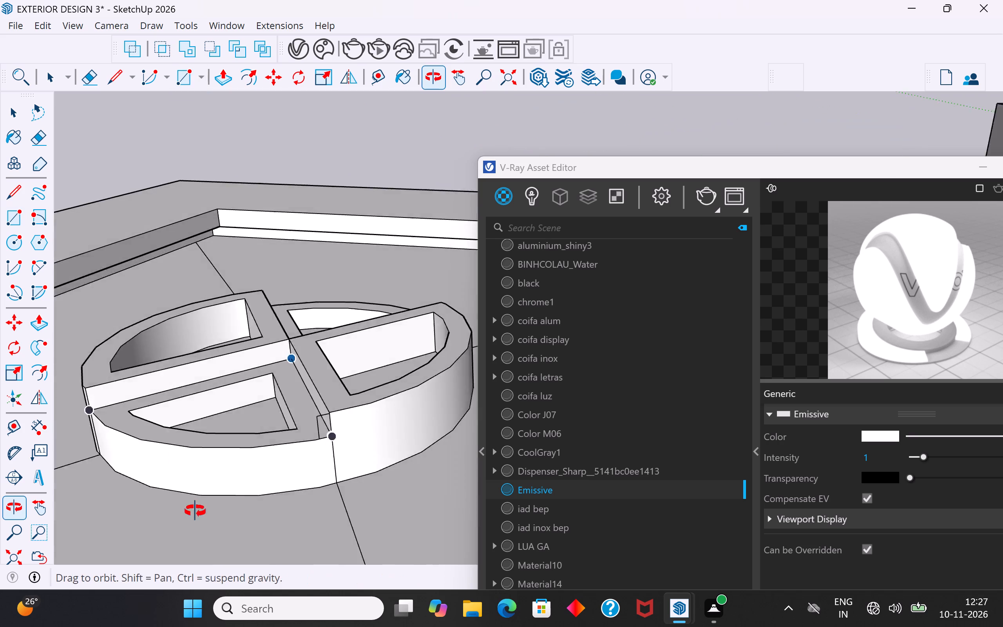
{"action": "middle_click_drag", "start_coordinate": [195, 511], "coordinate": [172, 525]}
{"action": "scroll", "coordinate": [180, 557], "scroll_direction": "down", "scroll_amount": 6}
{"action": "middle_click_drag", "start_coordinate": [354, 466], "coordinate": [132, 471]}
{"action": "scroll", "coordinate": [260, 520], "scroll_direction": "down", "scroll_amount": 6}
{"action": "scroll", "coordinate": [442, 377], "scroll_direction": "up", "scroll_amount": 4}
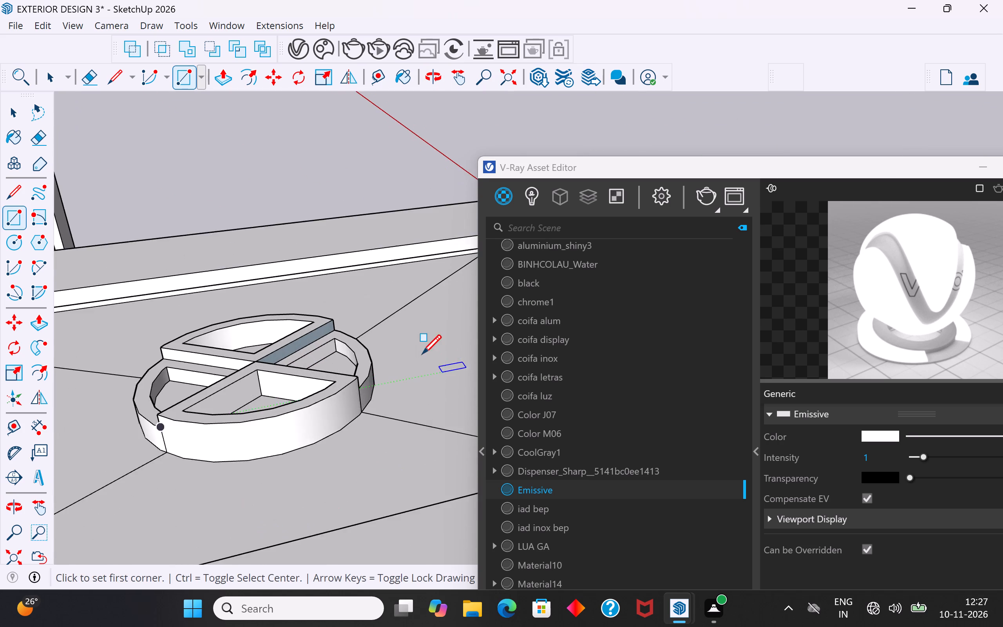
{"action": "scroll", "coordinate": [422, 356], "scroll_direction": "up", "scroll_amount": 8}
{"action": "scroll", "coordinate": [293, 330], "scroll_direction": "up", "scroll_amount": 1}
{"action": "middle_click_drag", "start_coordinate": [293, 330], "coordinate": [146, 322]}
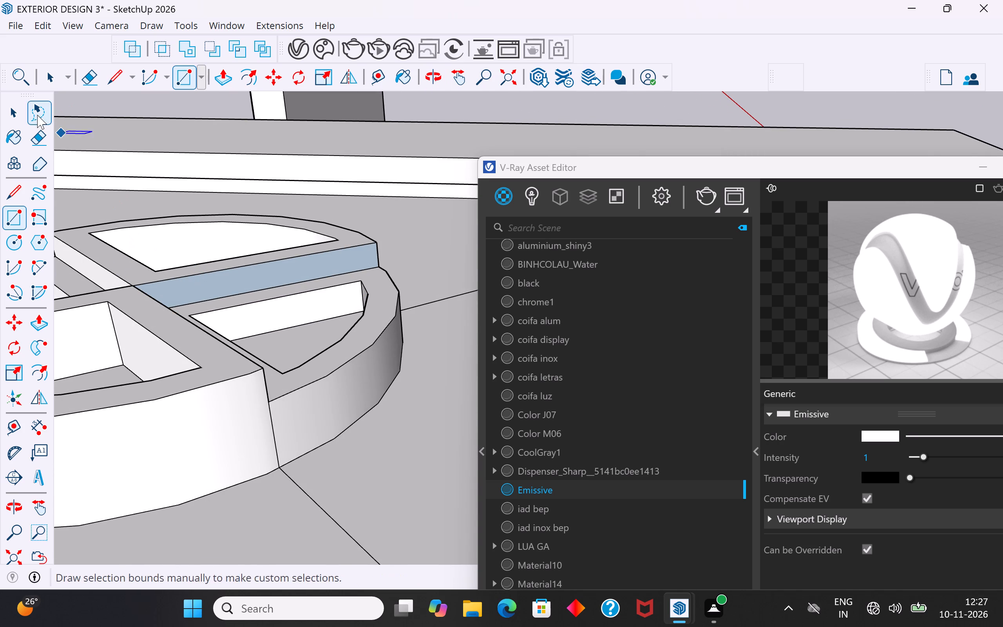
{"action": "left_click", "coordinate": [18, 113]}
{"action": "left_click", "coordinate": [131, 109]}
{"action": "middle_click_drag", "start_coordinate": [310, 339], "coordinate": [253, 382]}
{"action": "scroll", "coordinate": [331, 261], "scroll_direction": "up", "scroll_amount": 5}
{"action": "scroll", "coordinate": [300, 468], "scroll_direction": "down", "scroll_amount": 6}
{"action": "middle_click_drag", "start_coordinate": [311, 483], "coordinate": [175, 454]}
{"action": "scroll", "coordinate": [304, 301], "scroll_direction": "up", "scroll_amount": 4}
{"action": "right_click", "coordinate": [322, 267]}
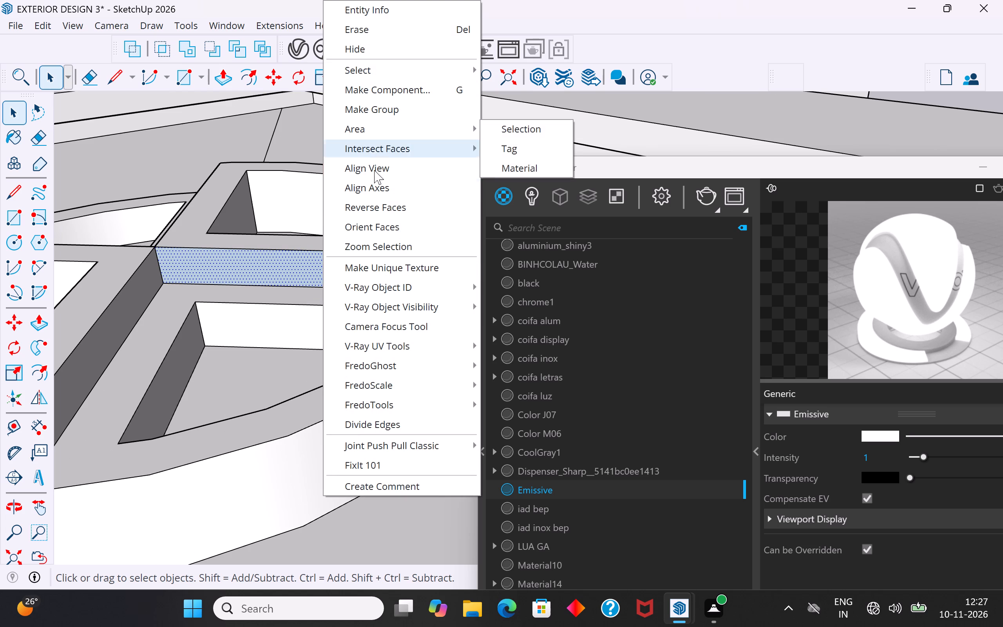
{"action": "left_click", "coordinate": [384, 205]}
Examine the centrepiece and the surrounding ceiling recess for open or reversed faces.
{"action": "scroll", "coordinate": [316, 426], "scroll_direction": "down", "scroll_amount": 10}
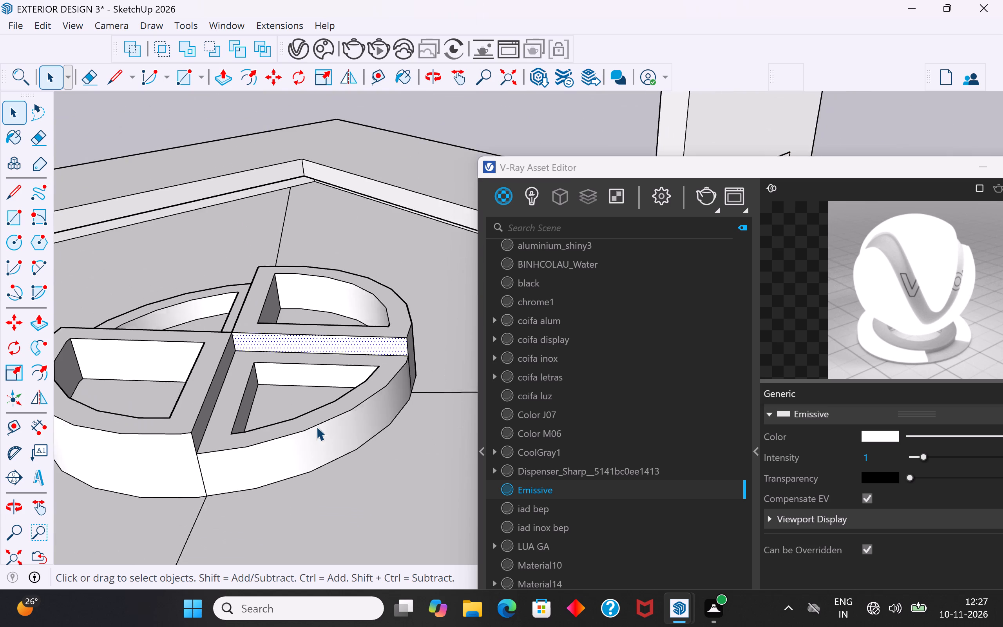
{"action": "scroll", "coordinate": [316, 426], "scroll_direction": "down", "scroll_amount": 1}
{"action": "left_click", "coordinate": [410, 123]}
{"action": "scroll", "coordinate": [300, 421], "scroll_direction": "down", "scroll_amount": 6}
{"action": "middle_click_drag", "start_coordinate": [352, 475], "coordinate": [236, 551]}
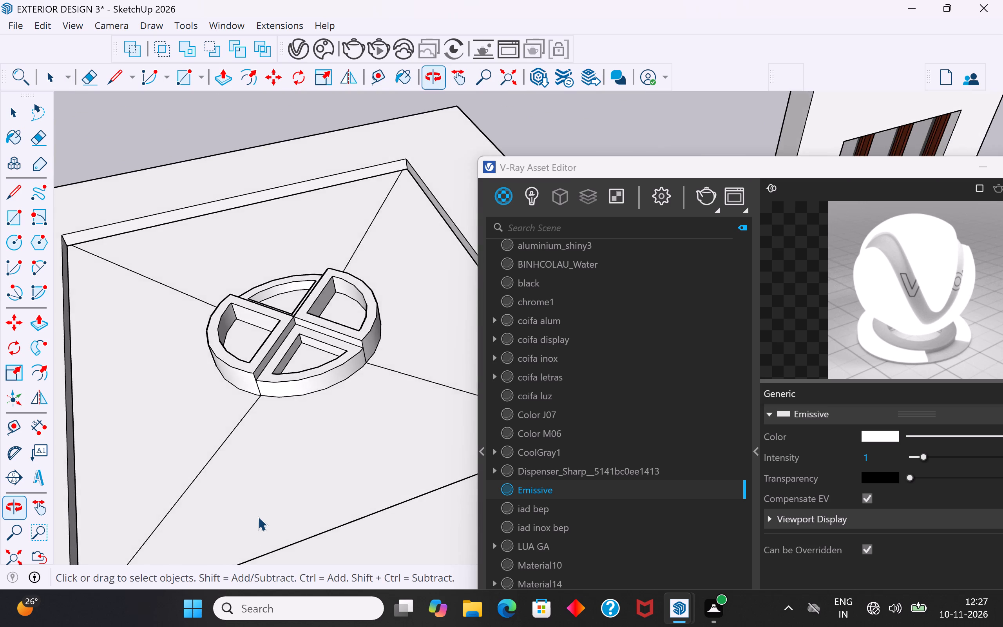
{"action": "scroll", "coordinate": [258, 516], "scroll_direction": "down", "scroll_amount": 5}
{"action": "middle_click_drag", "start_coordinate": [238, 447], "coordinate": [141, 319]}
{"action": "scroll", "coordinate": [221, 371], "scroll_direction": "up", "scroll_amount": 7}
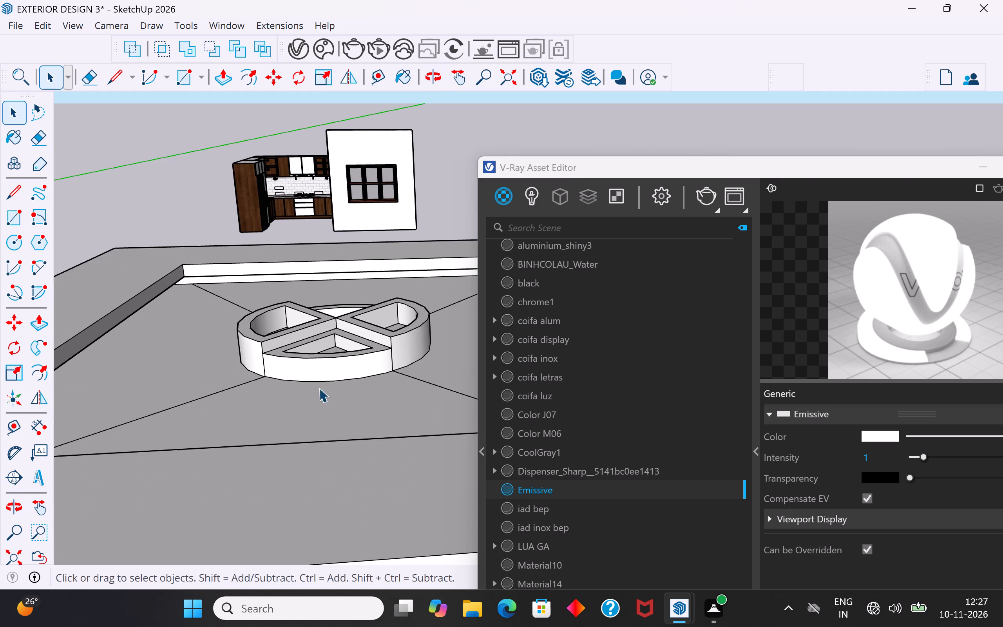
{"action": "scroll", "coordinate": [290, 473], "scroll_direction": "down", "scroll_amount": 5}
{"action": "middle_click_drag", "start_coordinate": [360, 433], "coordinate": [340, 512]}
{"action": "scroll", "coordinate": [336, 469], "scroll_direction": "down", "scroll_amount": 3}
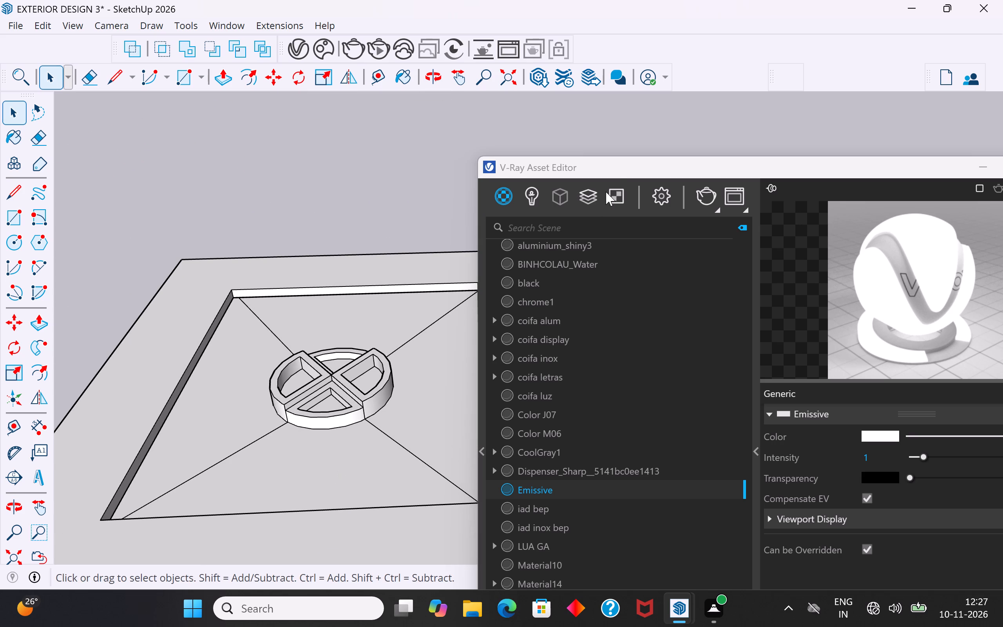
Frame the whole ceiling panel face-on, start a V-Ray render and enlarge the rendered centrepiece to check its glow.
{"action": "left_click_drag", "start_coordinate": [613, 169], "coordinate": [792, 181]}
{"action": "scroll", "coordinate": [431, 405], "scroll_direction": "down", "scroll_amount": 5}
{"action": "middle_click_drag", "start_coordinate": [424, 458], "coordinate": [413, 376]}
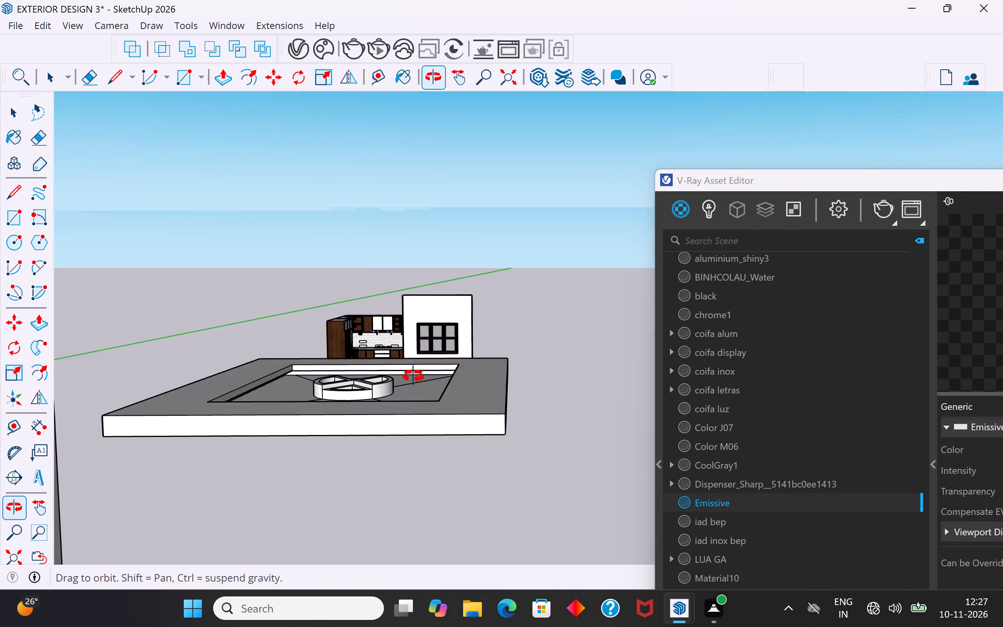
{"action": "middle_click_drag", "start_coordinate": [413, 376], "coordinate": [414, 422]}
{"action": "scroll", "coordinate": [398, 442], "scroll_direction": "up", "scroll_amount": 8}
{"action": "middle_click_drag", "start_coordinate": [406, 446], "coordinate": [276, 391]}
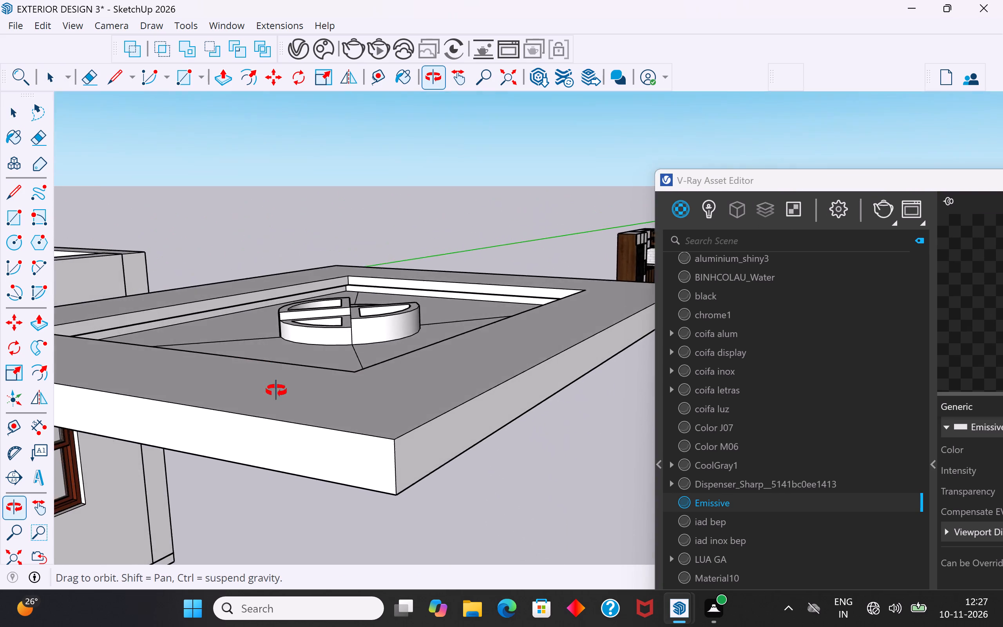
{"action": "middle_click_drag", "start_coordinate": [276, 391], "coordinate": [440, 596]}
{"action": "scroll", "coordinate": [455, 551], "scroll_direction": "up", "scroll_amount": 1}
{"action": "scroll", "coordinate": [431, 369], "scroll_direction": "down", "scroll_amount": 9}
{"action": "middle_click_drag", "start_coordinate": [449, 301], "coordinate": [424, 509]}
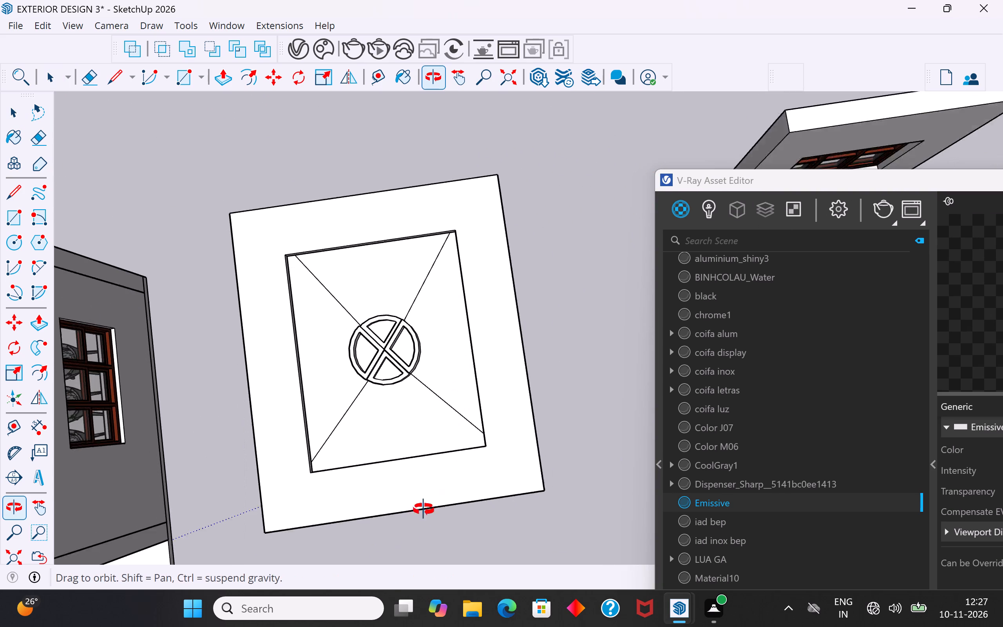
{"action": "middle_click_drag", "start_coordinate": [424, 509], "coordinate": [421, 515]}
{"action": "scroll", "coordinate": [385, 427], "scroll_direction": "up", "scroll_amount": 5}
{"action": "scroll", "coordinate": [415, 501], "scroll_direction": "down", "scroll_amount": 4}
{"action": "middle_click_drag", "start_coordinate": [461, 534], "coordinate": [411, 488]}
{"action": "scroll", "coordinate": [407, 519], "scroll_direction": "up", "scroll_amount": 1}
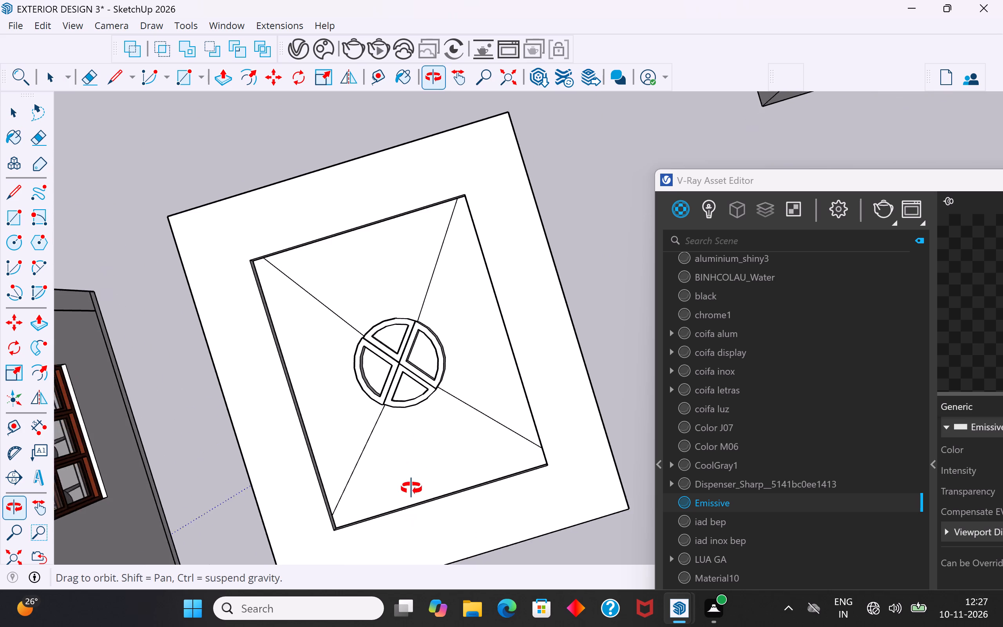
{"action": "middle_click_drag", "start_coordinate": [411, 488], "coordinate": [436, 384]}
{"action": "middle_click_drag", "start_coordinate": [495, 448], "coordinate": [332, 438]}
{"action": "middle_click_drag", "start_coordinate": [466, 353], "coordinate": [509, 446]}
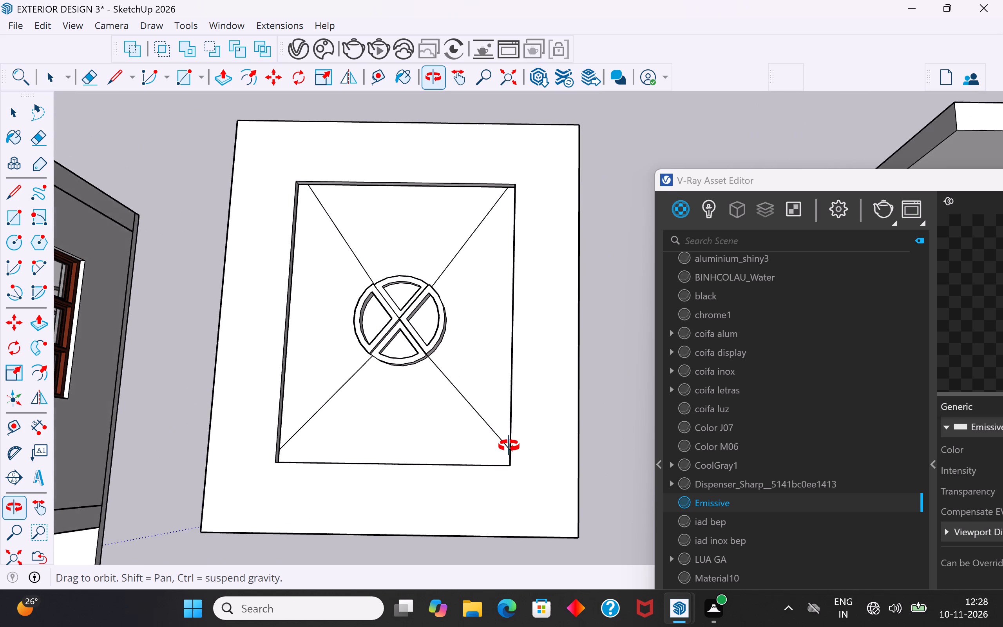
{"action": "middle_click_drag", "start_coordinate": [509, 446], "coordinate": [512, 481]}
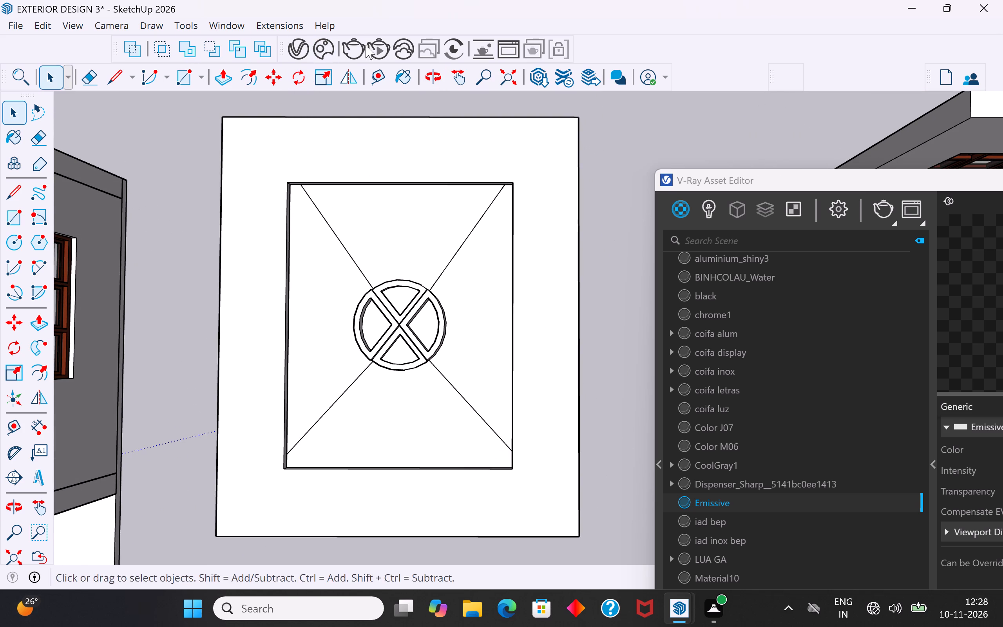
{"action": "left_click", "coordinate": [354, 46]}
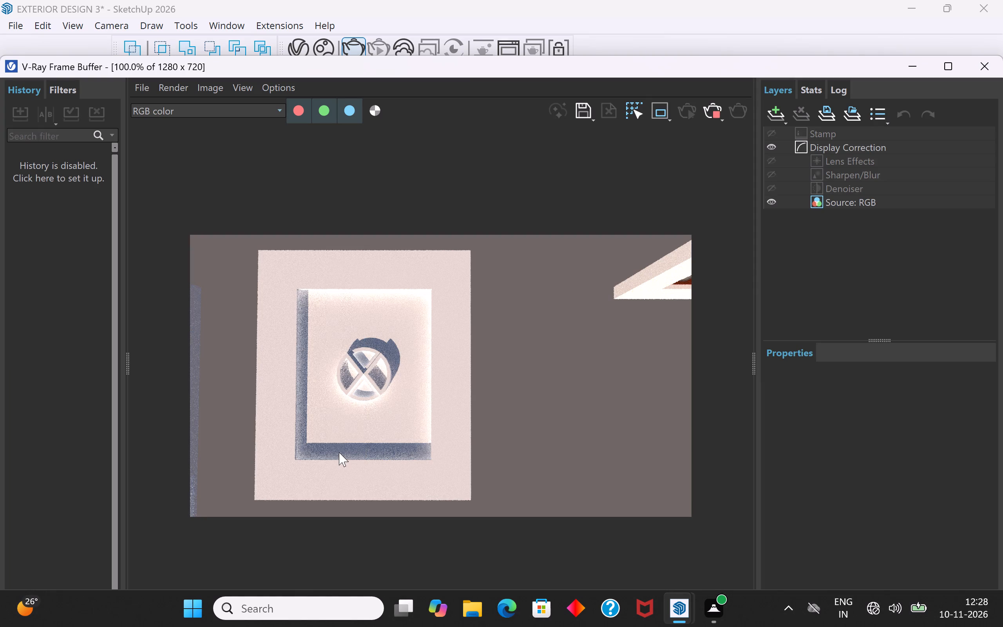
{"action": "scroll", "coordinate": [339, 452], "scroll_direction": "up", "scroll_amount": 1}
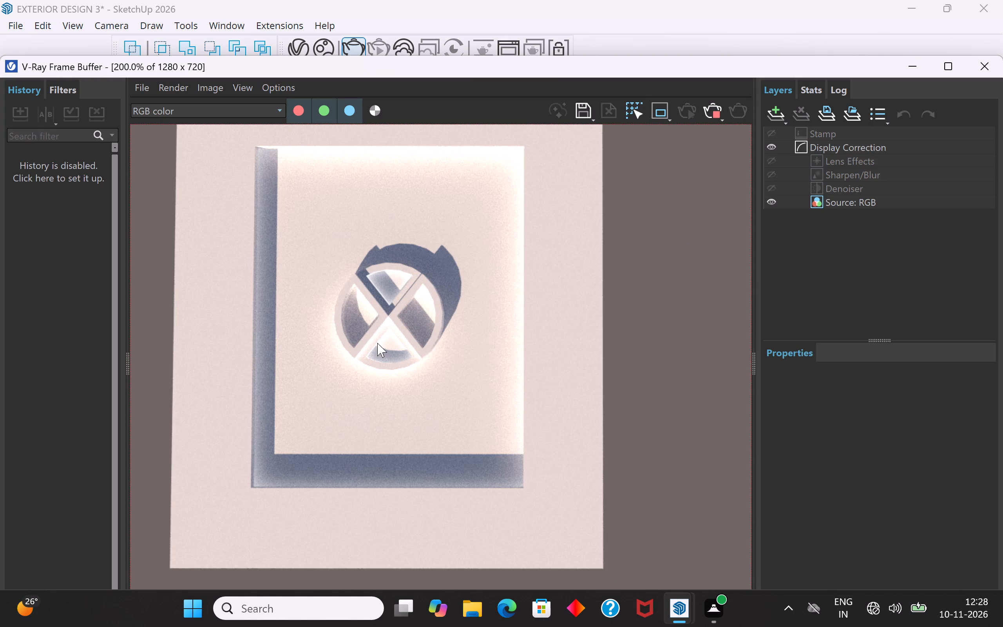
Inspect the rendered ceiling panel close up and in full, and close the render window.
{"action": "scroll", "coordinate": [402, 304], "scroll_direction": "up", "scroll_amount": 2}
{"action": "scroll", "coordinate": [402, 304], "scroll_direction": "down", "scroll_amount": 3}
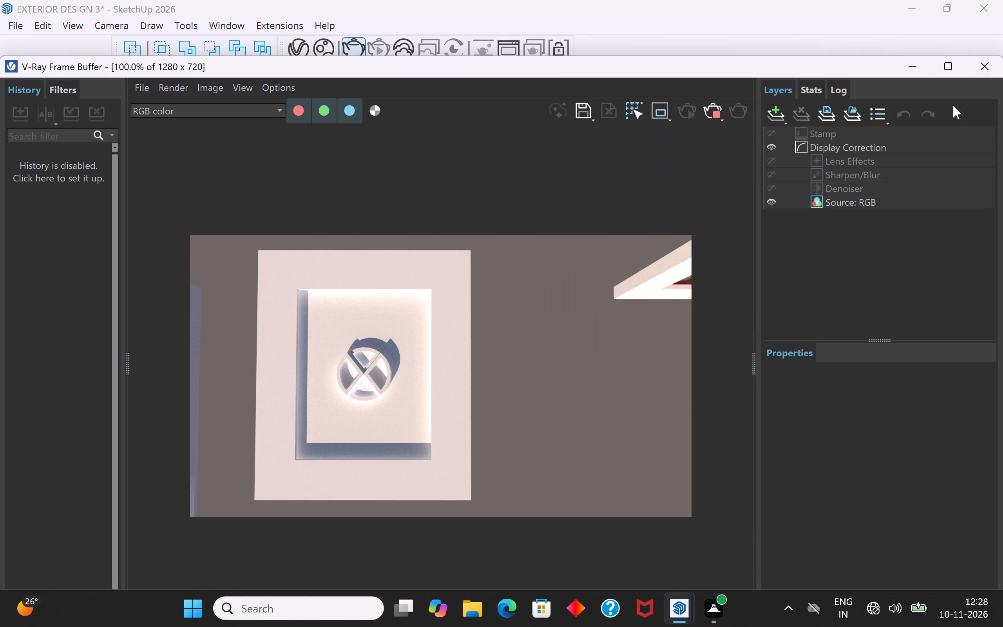
{"action": "left_click", "coordinate": [992, 65]}
Examine the ceiling panel and the whole house with its surrounding loose parts from several angles.
{"action": "middle_click_drag", "start_coordinate": [503, 439], "coordinate": [480, 205]}
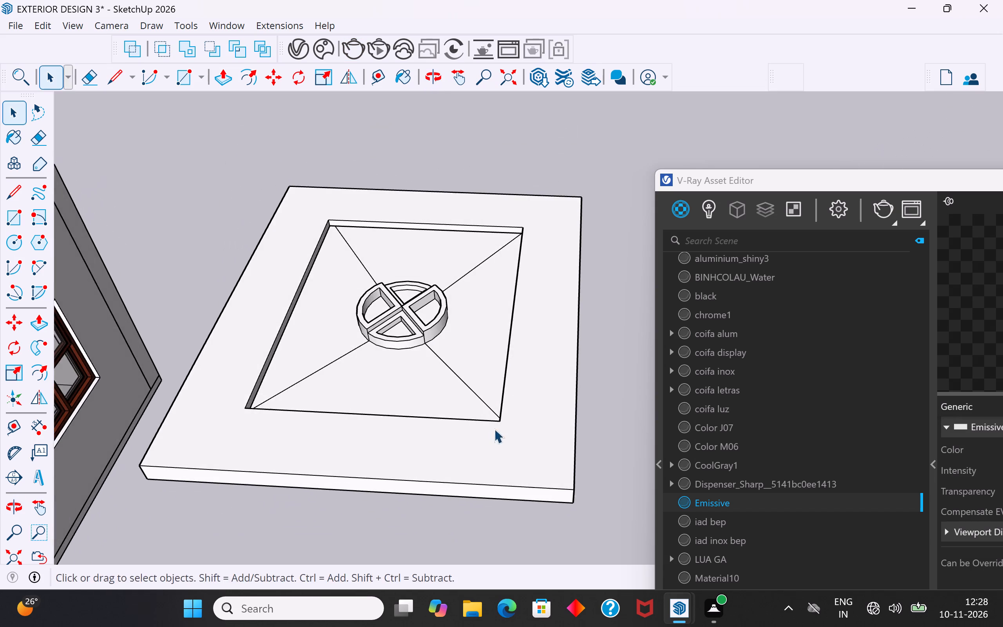
{"action": "middle_click_drag", "start_coordinate": [488, 425], "coordinate": [379, 265]}
{"action": "middle_click_drag", "start_coordinate": [498, 383], "coordinate": [158, 412]}
{"action": "middle_click_drag", "start_coordinate": [423, 356], "coordinate": [239, 403]}
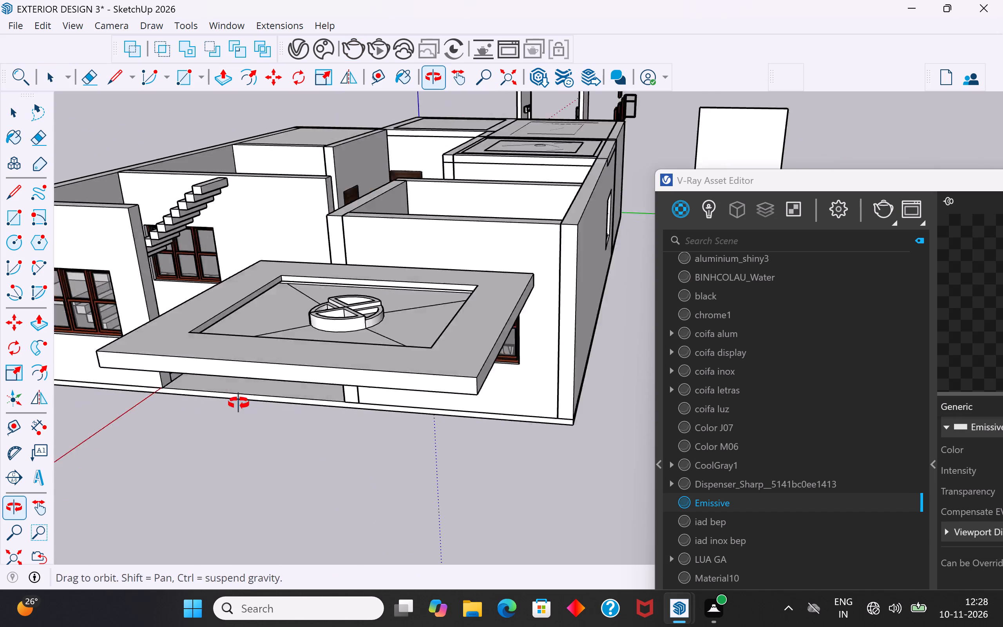
{"action": "middle_click_drag", "start_coordinate": [239, 403], "coordinate": [237, 404]}
{"action": "scroll", "coordinate": [354, 318], "scroll_direction": "down", "scroll_amount": 11}
{"action": "middle_click_drag", "start_coordinate": [502, 299], "coordinate": [387, 539]}
{"action": "scroll", "coordinate": [387, 535], "scroll_direction": "up", "scroll_amount": 1}
{"action": "scroll", "coordinate": [506, 259], "scroll_direction": "down", "scroll_amount": 5}
{"action": "middle_click_drag", "start_coordinate": [531, 222], "coordinate": [629, 382]}
{"action": "scroll", "coordinate": [348, 316], "scroll_direction": "down", "scroll_amount": 4}
{"action": "middle_click_drag", "start_coordinate": [501, 443], "coordinate": [363, 240]}
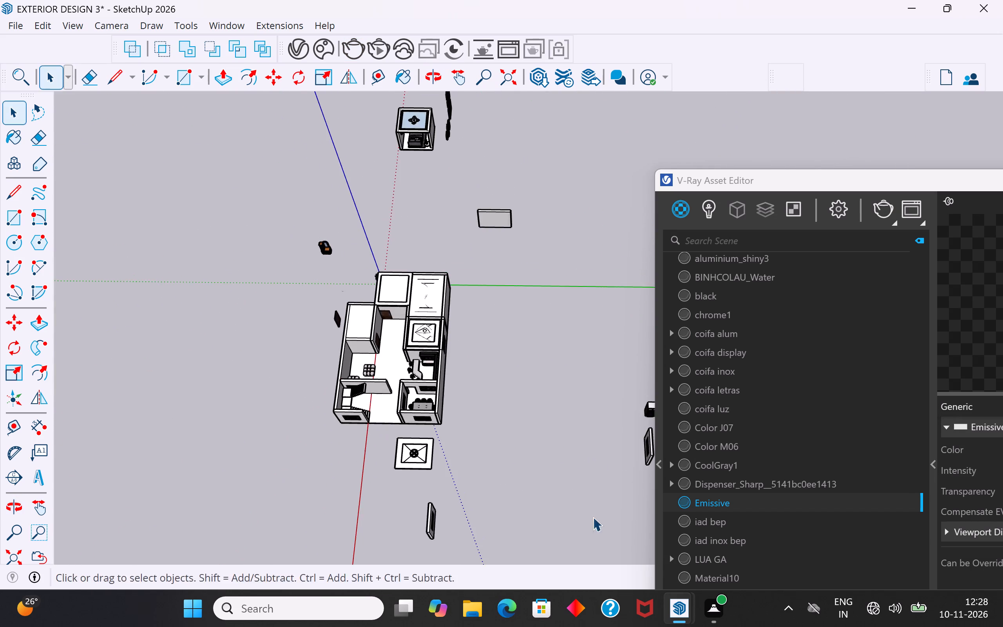
{"action": "middle_click_drag", "start_coordinate": [589, 562], "coordinate": [317, 385]}
{"action": "middle_click_drag", "start_coordinate": [539, 371], "coordinate": [284, 413]}
{"action": "middle_click_drag", "start_coordinate": [481, 279], "coordinate": [420, 572]}
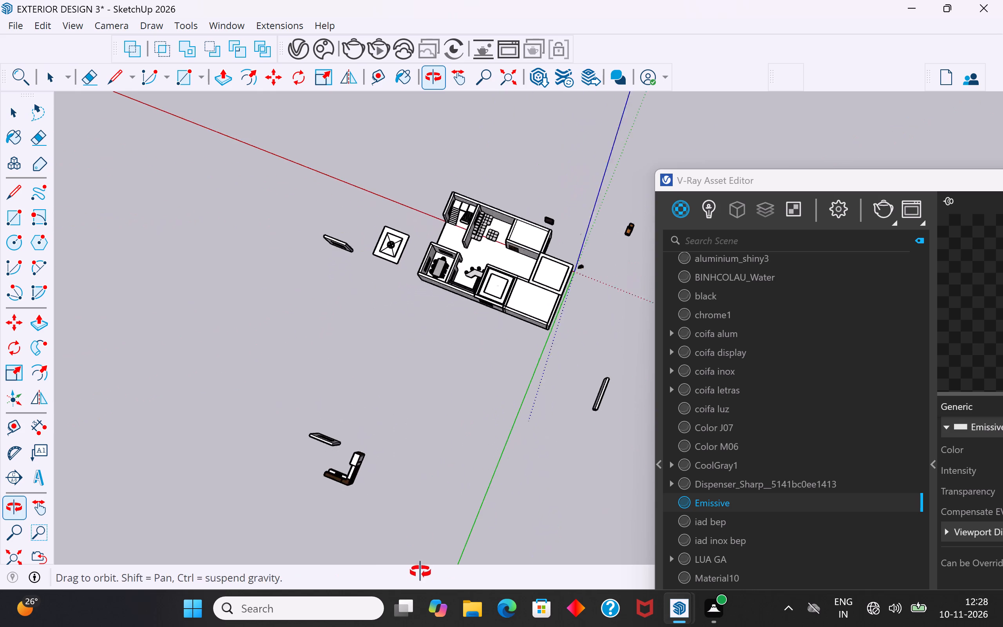
{"action": "middle_click_drag", "start_coordinate": [420, 572], "coordinate": [422, 575]}
{"action": "middle_click_drag", "start_coordinate": [329, 315], "coordinate": [375, 476]}
{"action": "scroll", "coordinate": [538, 159], "scroll_direction": "up", "scroll_amount": 3}
{"action": "middle_click_drag", "start_coordinate": [607, 342], "coordinate": [601, 210]}
{"action": "middle_click_drag", "start_coordinate": [421, 522], "coordinate": [536, 241]}
{"action": "middle_click_drag", "start_coordinate": [340, 417], "coordinate": [591, 394]}
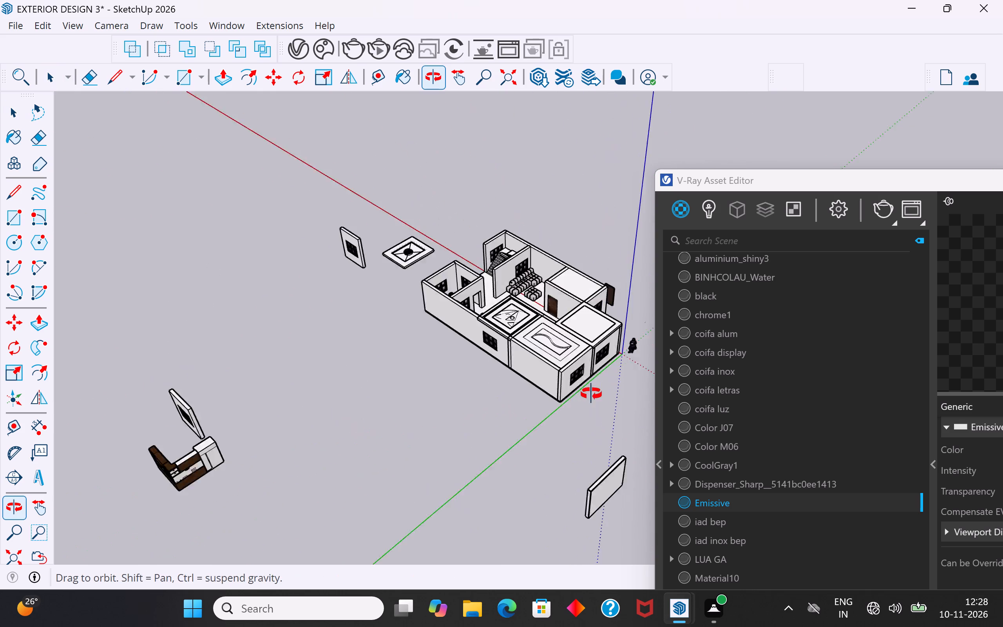
{"action": "middle_click_drag", "start_coordinate": [591, 394], "coordinate": [625, 392]}
{"action": "middle_click_drag", "start_coordinate": [326, 424], "coordinate": [441, 504]}
{"action": "middle_click_drag", "start_coordinate": [364, 399], "coordinate": [369, 586]}
{"action": "scroll", "coordinate": [325, 352], "scroll_direction": "up", "scroll_amount": 3}
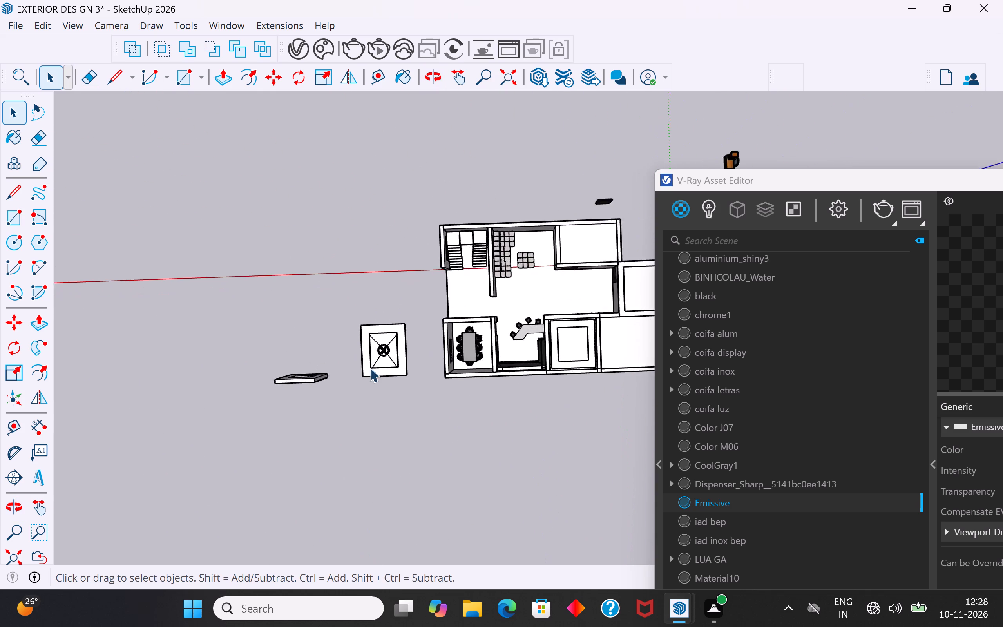
{"action": "scroll", "coordinate": [370, 368], "scroll_direction": "up", "scroll_amount": 16}
Frame the ceiling panel beside the dining room from above, render it with V-Ray, and enlarge the render to check its glow.
{"action": "middle_click_drag", "start_coordinate": [351, 430], "coordinate": [320, 455]}
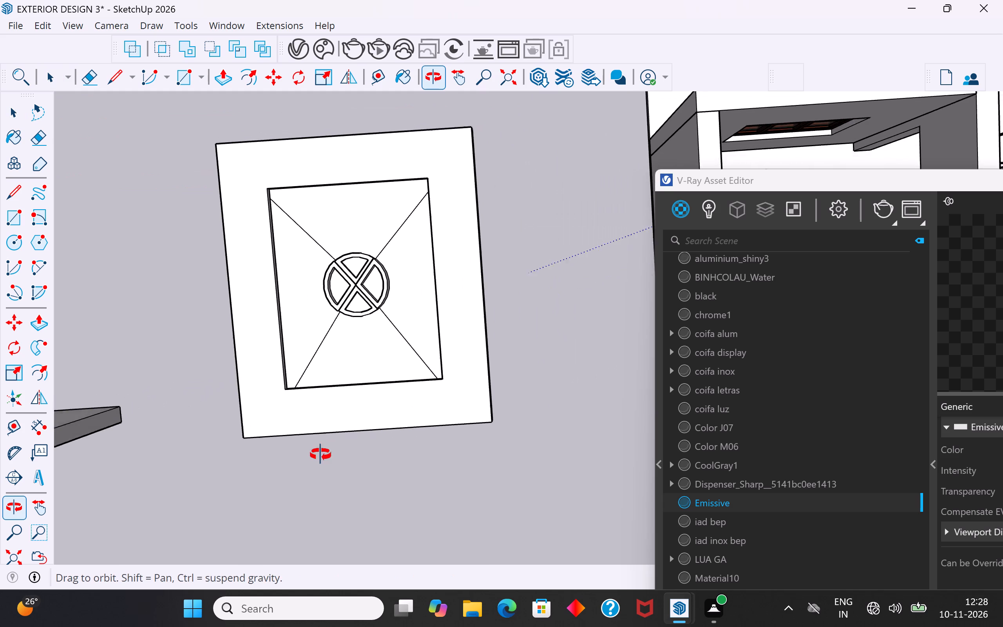
{"action": "middle_click_drag", "start_coordinate": [320, 455], "coordinate": [341, 504]}
{"action": "middle_click_drag", "start_coordinate": [170, 311], "coordinate": [138, 311]}
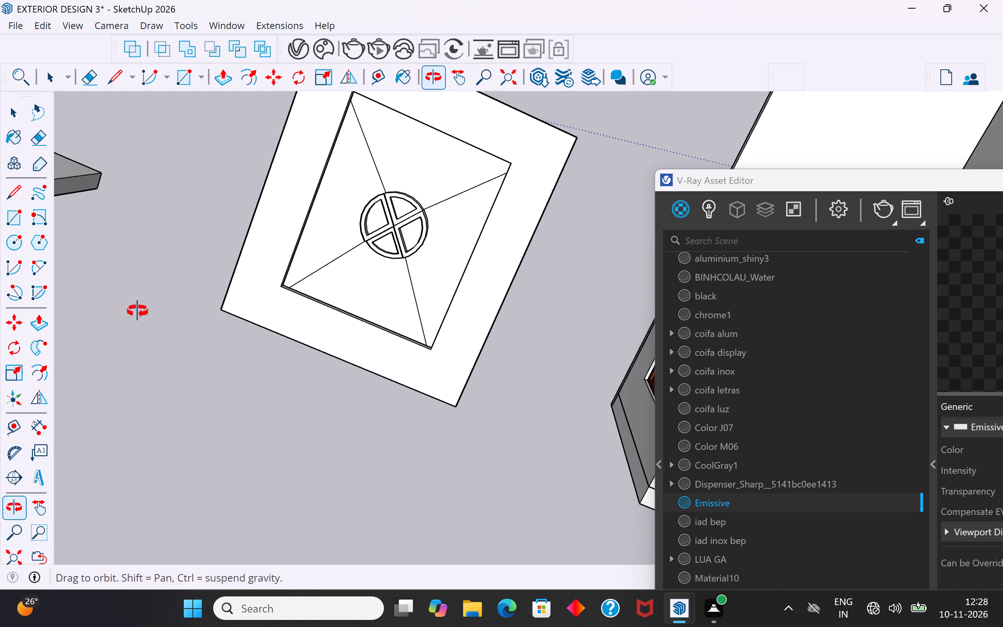
{"action": "middle_click_drag", "start_coordinate": [138, 311], "coordinate": [93, 384]}
{"action": "middle_click_drag", "start_coordinate": [552, 222], "coordinate": [517, 144]}
{"action": "middle_click_drag", "start_coordinate": [536, 318], "coordinate": [551, 255]}
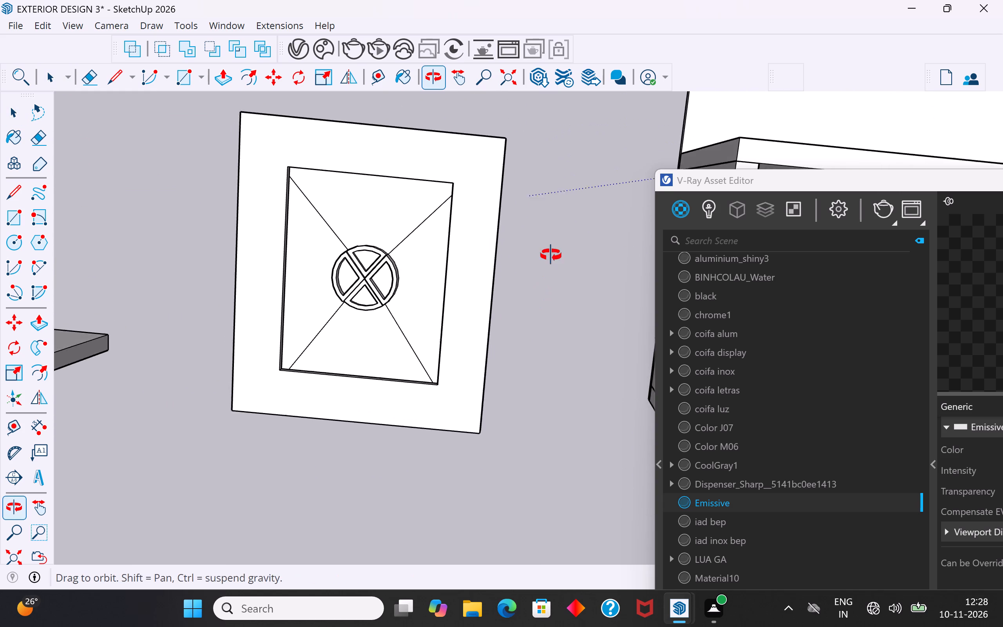
{"action": "middle_click_drag", "start_coordinate": [551, 255], "coordinate": [525, 190]}
{"action": "middle_click_drag", "start_coordinate": [473, 429], "coordinate": [545, 491]}
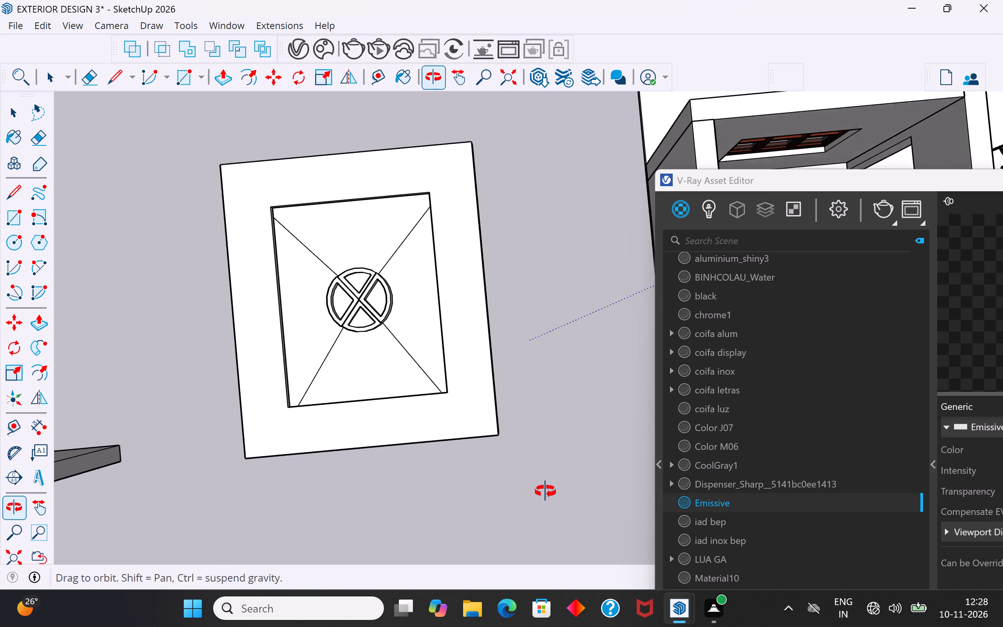
{"action": "middle_click_drag", "start_coordinate": [545, 491], "coordinate": [427, 498]}
{"action": "scroll", "coordinate": [427, 498], "scroll_direction": "up", "scroll_amount": 1}
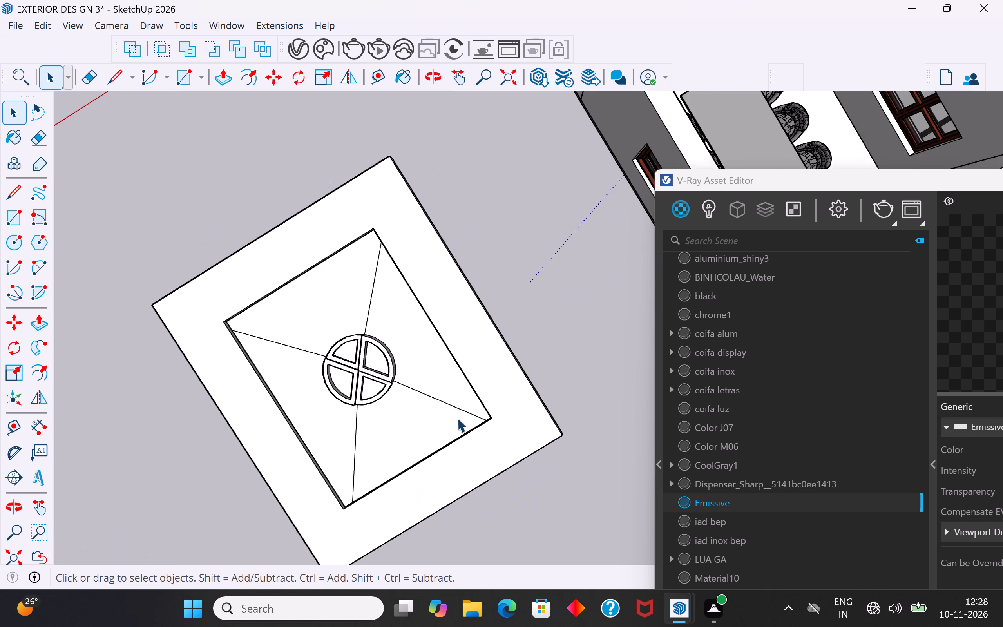
{"action": "scroll", "coordinate": [514, 332], "scroll_direction": "down", "scroll_amount": 4}
{"action": "middle_click_drag", "start_coordinate": [487, 493], "coordinate": [378, 311]}
{"action": "middle_click_drag", "start_coordinate": [516, 538], "coordinate": [334, 499]}
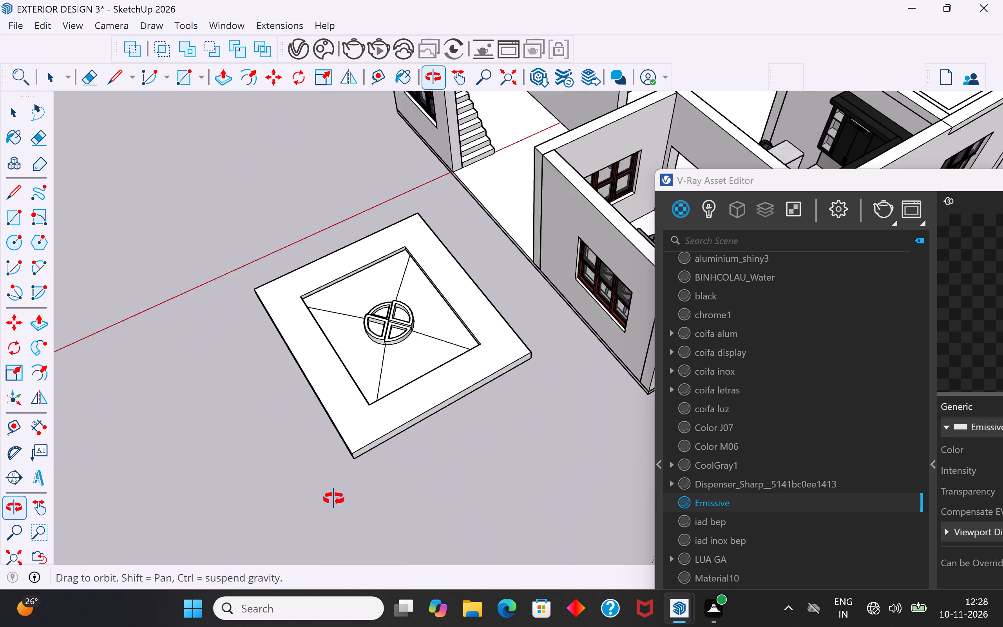
{"action": "middle_click_drag", "start_coordinate": [334, 499], "coordinate": [320, 493]}
{"action": "middle_click_drag", "start_coordinate": [540, 447], "coordinate": [405, 467]}
{"action": "middle_click_drag", "start_coordinate": [518, 395], "coordinate": [484, 540]}
{"action": "middle_click_drag", "start_coordinate": [362, 438], "coordinate": [413, 505]}
{"action": "middle_click_drag", "start_coordinate": [225, 425], "coordinate": [233, 471]}
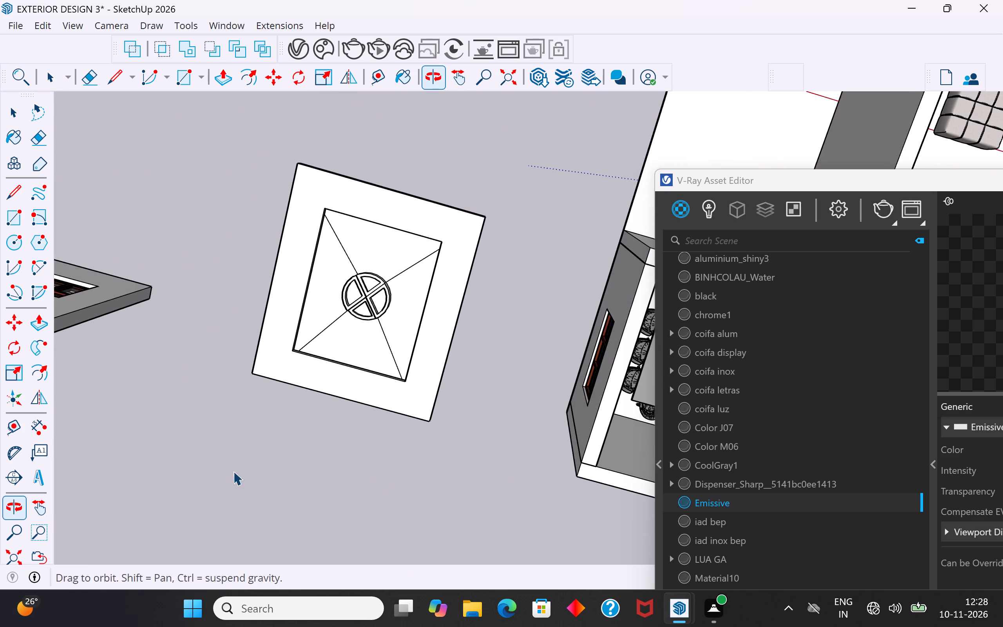
{"action": "middle_click_drag", "start_coordinate": [552, 211], "coordinate": [520, 111]}
{"action": "middle_click_drag", "start_coordinate": [433, 479], "coordinate": [498, 526]}
{"action": "middle_click_drag", "start_coordinate": [333, 444], "coordinate": [339, 482]}
{"action": "left_click", "coordinate": [353, 55]}
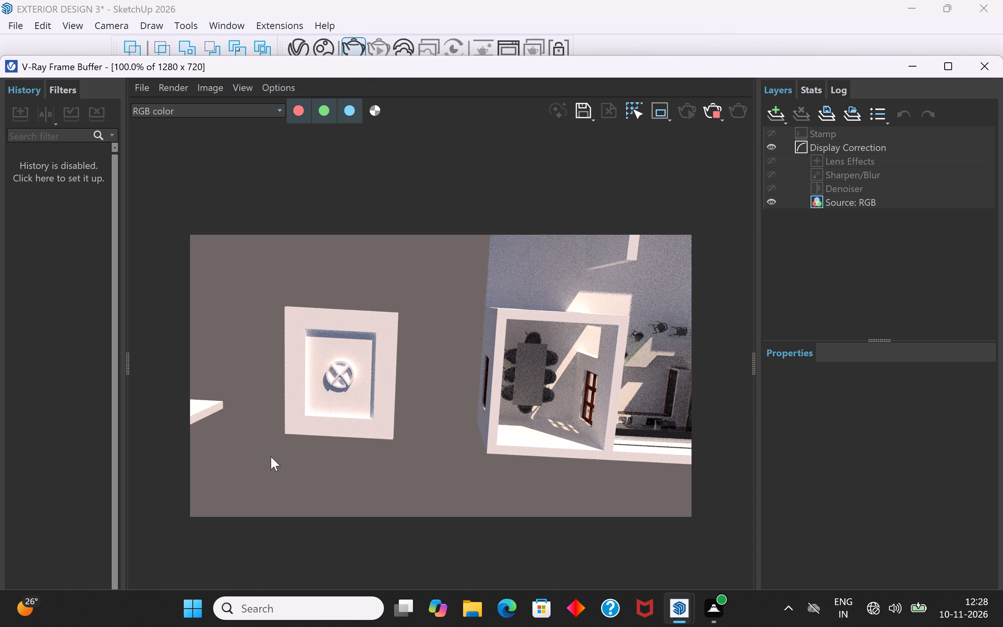
{"action": "scroll", "coordinate": [271, 457], "scroll_direction": "up", "scroll_amount": 1}
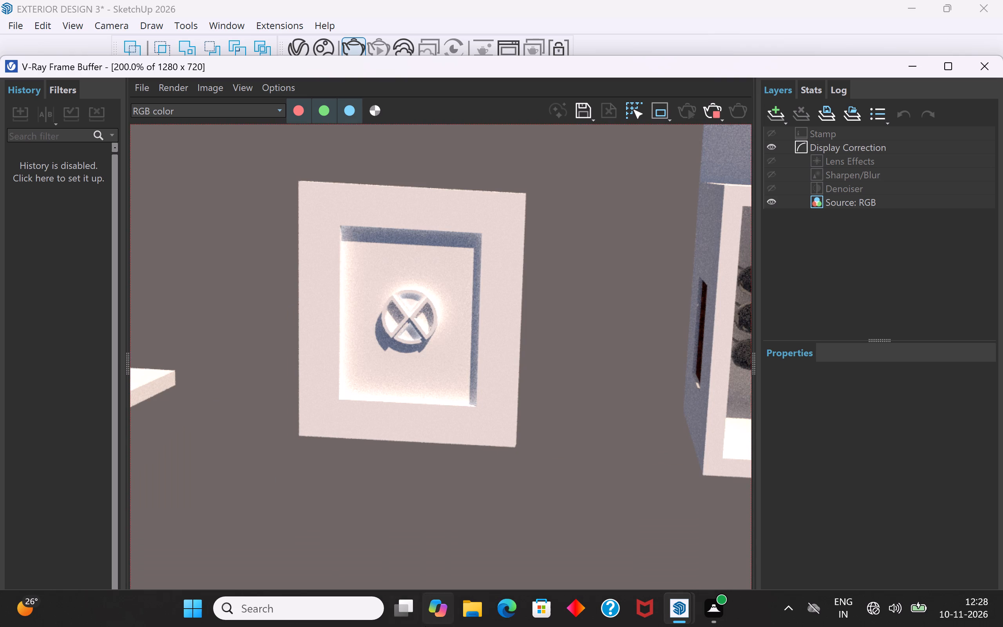
{"action": "left_click", "coordinate": [985, 72]}
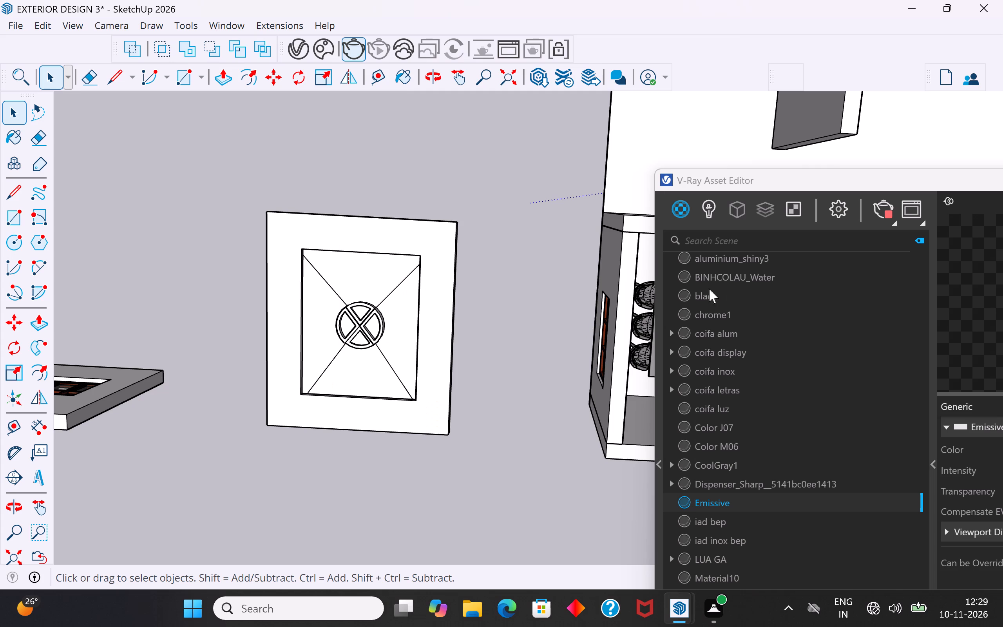
Dismiss the V-Ray Asset Editor to clear the modelling view.
{"action": "left_click", "coordinate": [476, 384]}
{"action": "left_click_drag", "start_coordinate": [915, 178], "coordinate": [605, 146]}
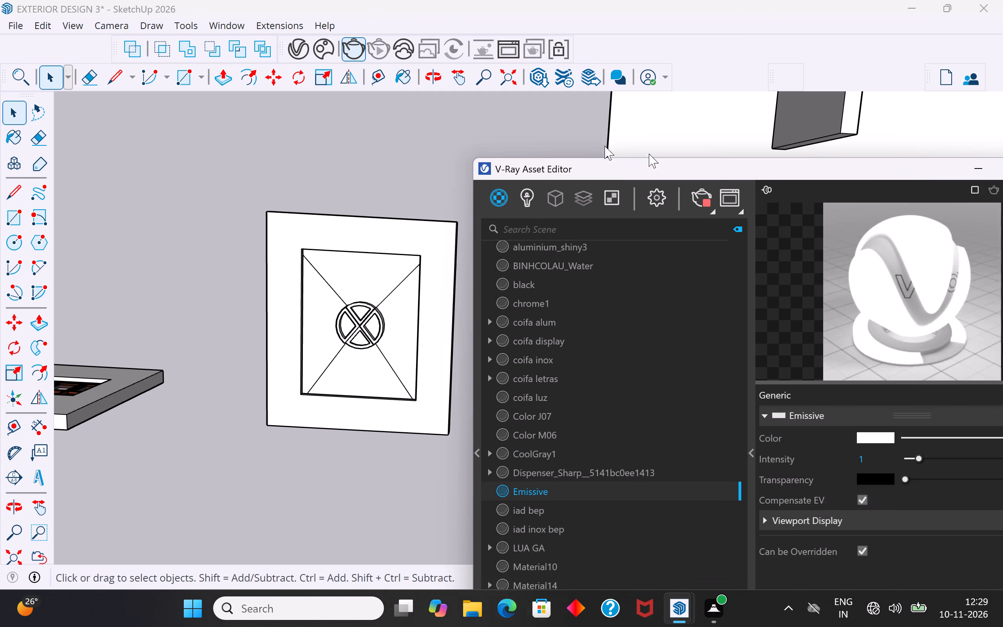
{"action": "left_click_drag", "start_coordinate": [605, 146], "coordinate": [598, 142]}
{"action": "left_click", "coordinate": [941, 143]}
Examine the ceiling panel next to the open dining room and kitchen from above and from a low angle.
{"action": "scroll", "coordinate": [484, 437], "scroll_direction": "down", "scroll_amount": 4}
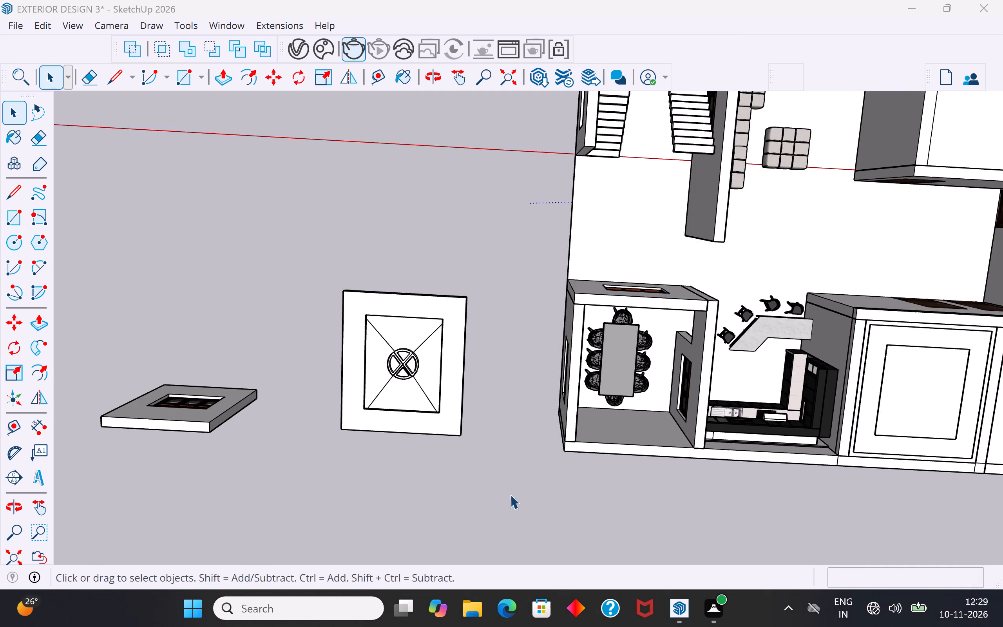
{"action": "middle_click_drag", "start_coordinate": [514, 494], "coordinate": [542, 230]}
{"action": "middle_click_drag", "start_coordinate": [501, 473], "coordinate": [625, 457]}
{"action": "scroll", "coordinate": [629, 323], "scroll_direction": "up", "scroll_amount": 1}
{"action": "scroll", "coordinate": [481, 381], "scroll_direction": "up", "scroll_amount": 4}
{"action": "middle_click_drag", "start_coordinate": [572, 394], "coordinate": [568, 405]}
{"action": "scroll", "coordinate": [610, 281], "scroll_direction": "up", "scroll_amount": 1}
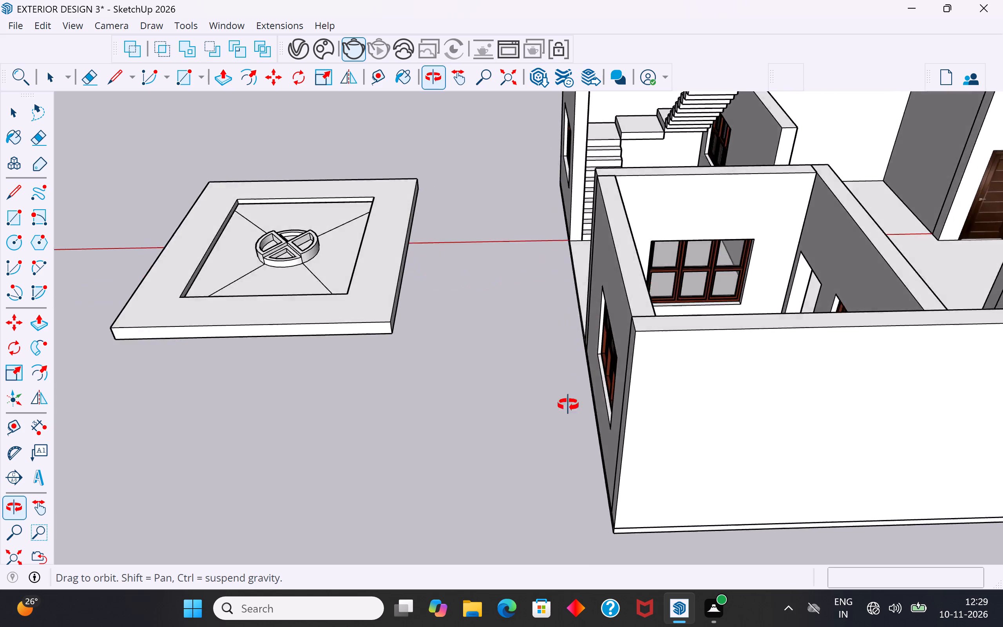
{"action": "middle_click_drag", "start_coordinate": [568, 405], "coordinate": [558, 465]}
{"action": "scroll", "coordinate": [542, 352], "scroll_direction": "down", "scroll_amount": 3}
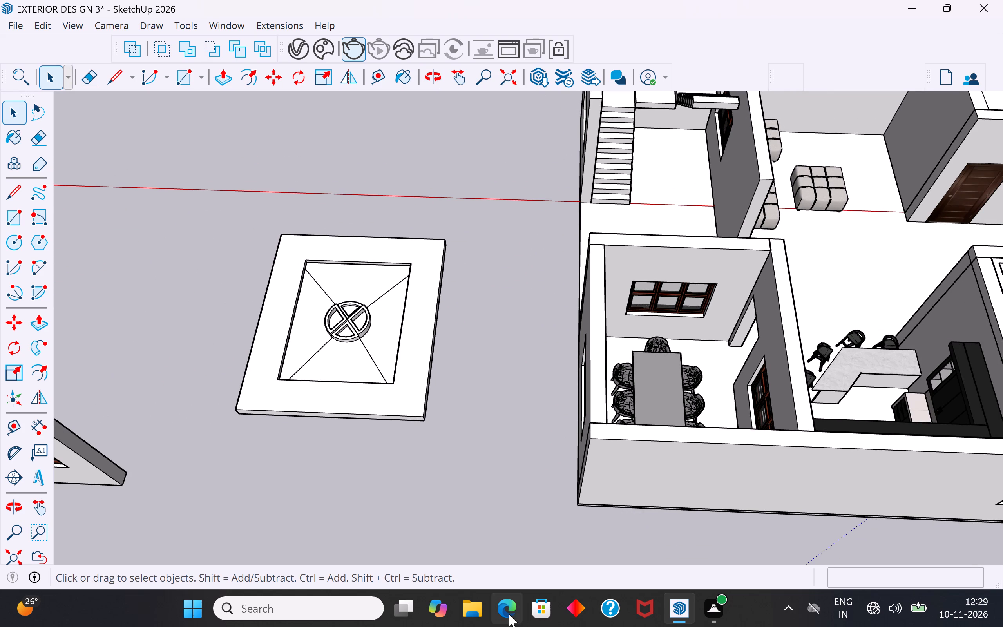
Switch to File Explorer, restore it to a smaller window over the model, and look through the Home page's recent files.
{"action": "left_click", "coordinate": [472, 613]}
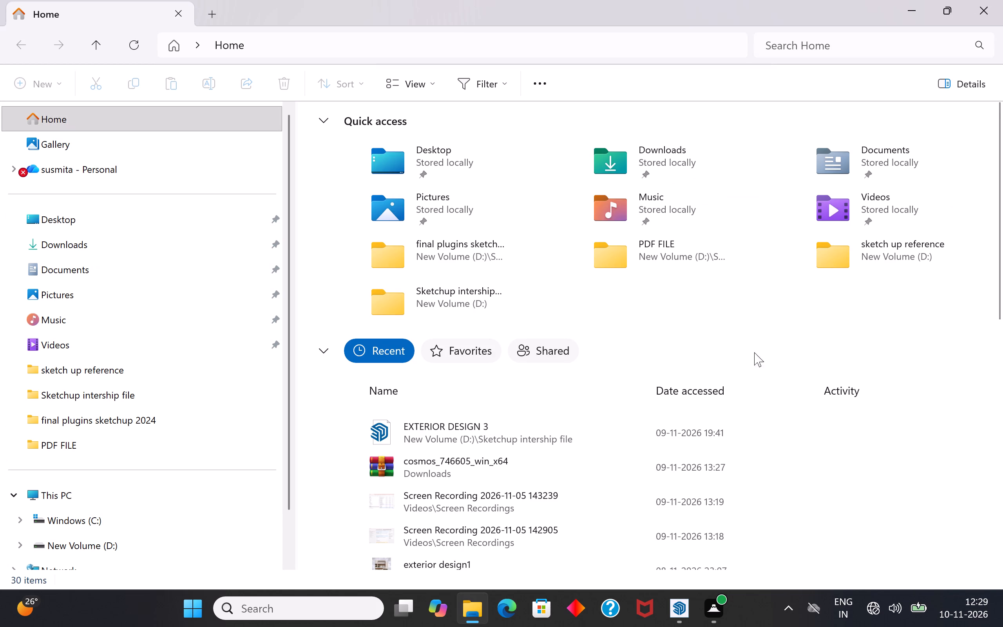
{"action": "left_click", "coordinate": [940, 8]}
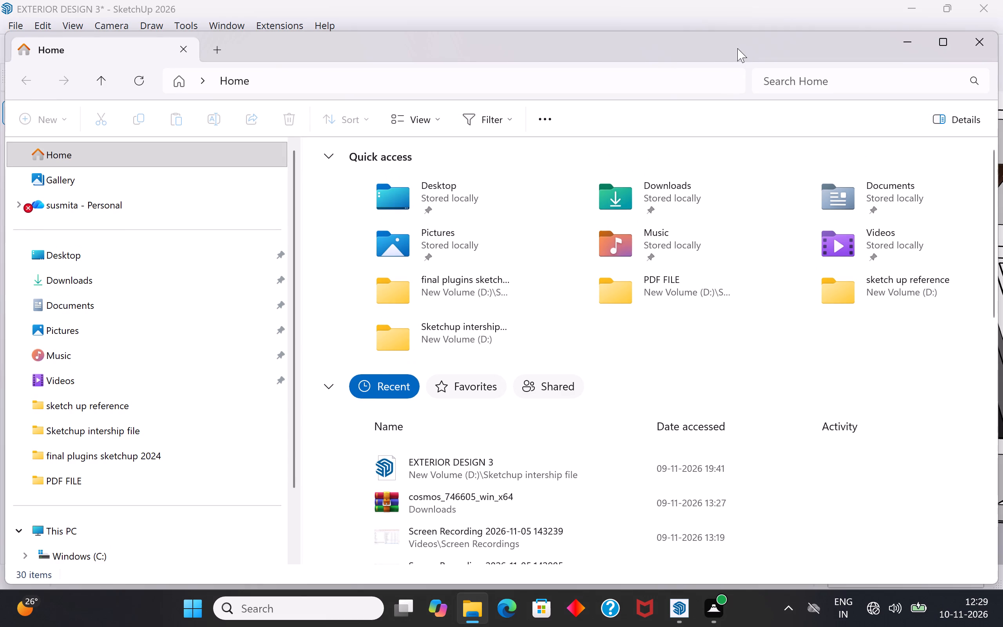
{"action": "left_click_drag", "start_coordinate": [737, 48], "coordinate": [723, 95]}
{"action": "left_click_drag", "start_coordinate": [709, 94], "coordinate": [837, 91]}
{"action": "scroll", "coordinate": [473, 411], "scroll_direction": "down", "scroll_amount": 4}
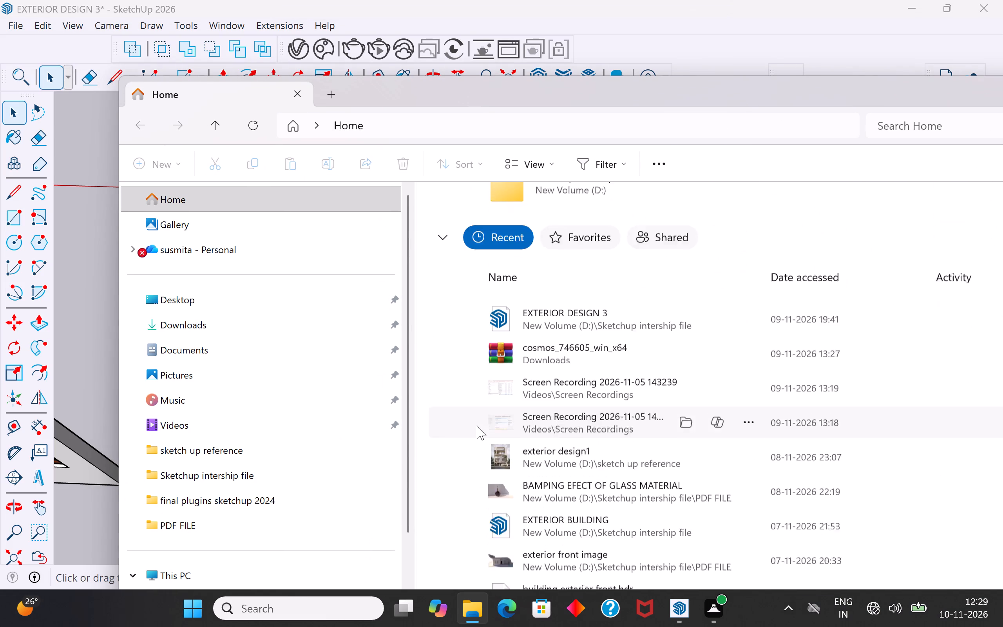
{"action": "scroll", "coordinate": [660, 489], "scroll_direction": "down", "scroll_amount": 11}
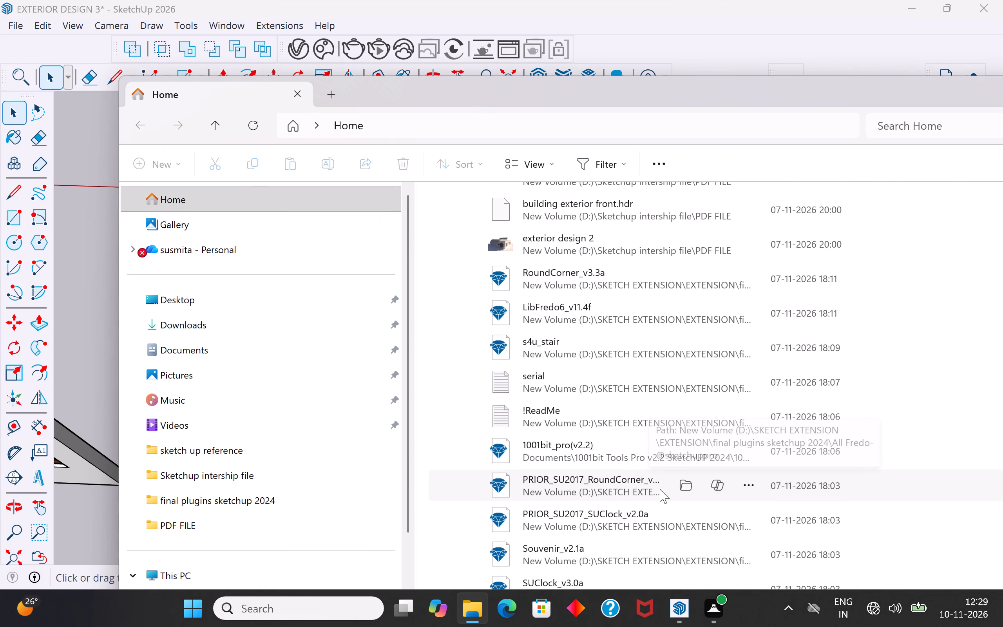
{"action": "left_click_drag", "start_coordinate": [703, 97], "coordinate": [710, 78]}
{"action": "scroll", "coordinate": [596, 322], "scroll_direction": "down", "scroll_amount": 2}
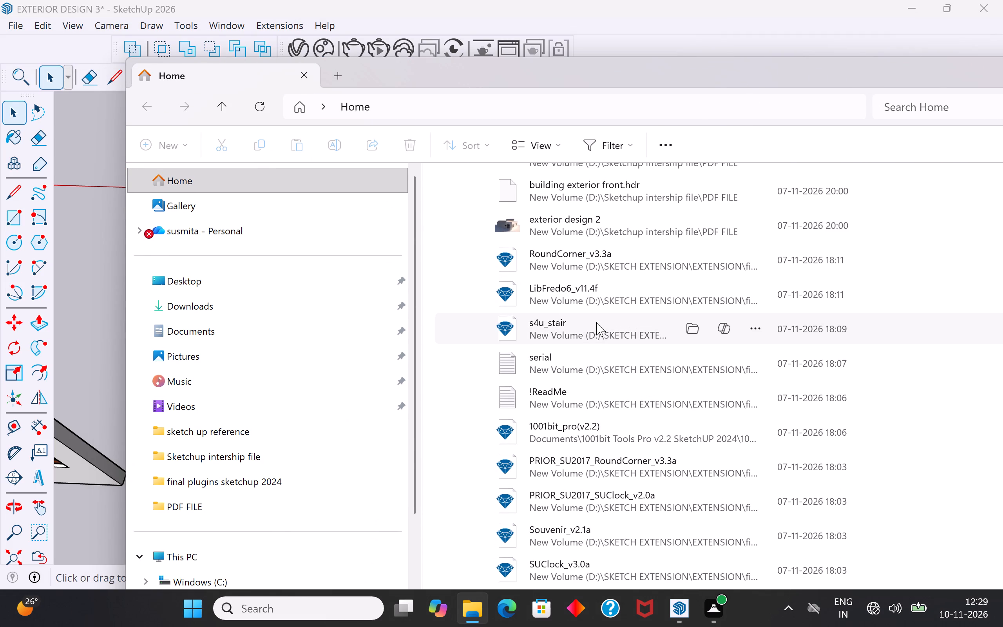
{"action": "scroll", "coordinate": [596, 322], "scroll_direction": "down", "scroll_amount": 2}
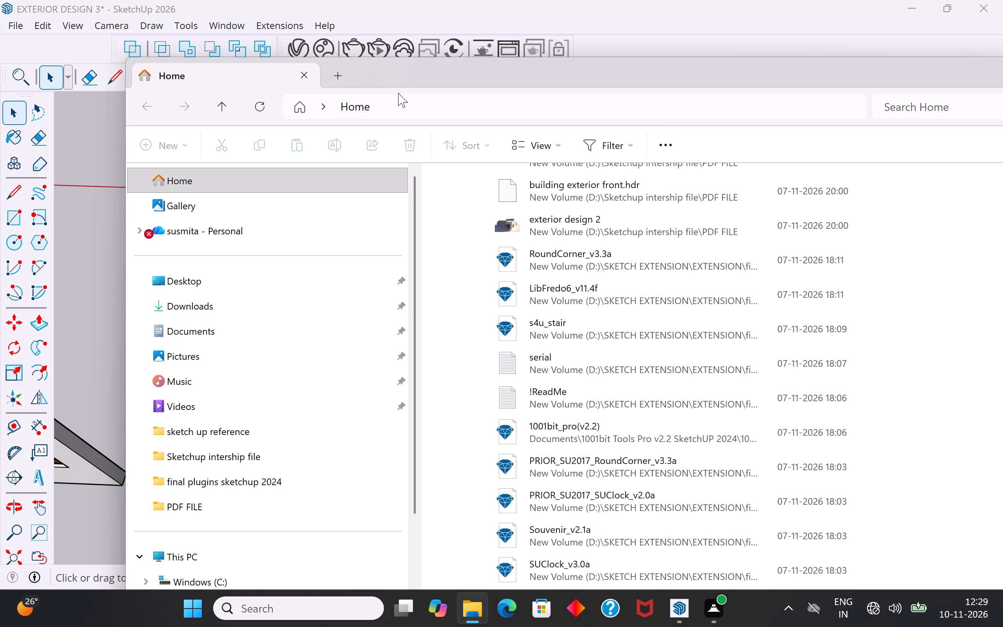
{"action": "left_click_drag", "start_coordinate": [422, 77], "coordinate": [551, 68]}
{"action": "scroll", "coordinate": [379, 462], "scroll_direction": "down", "scroll_amount": 5}
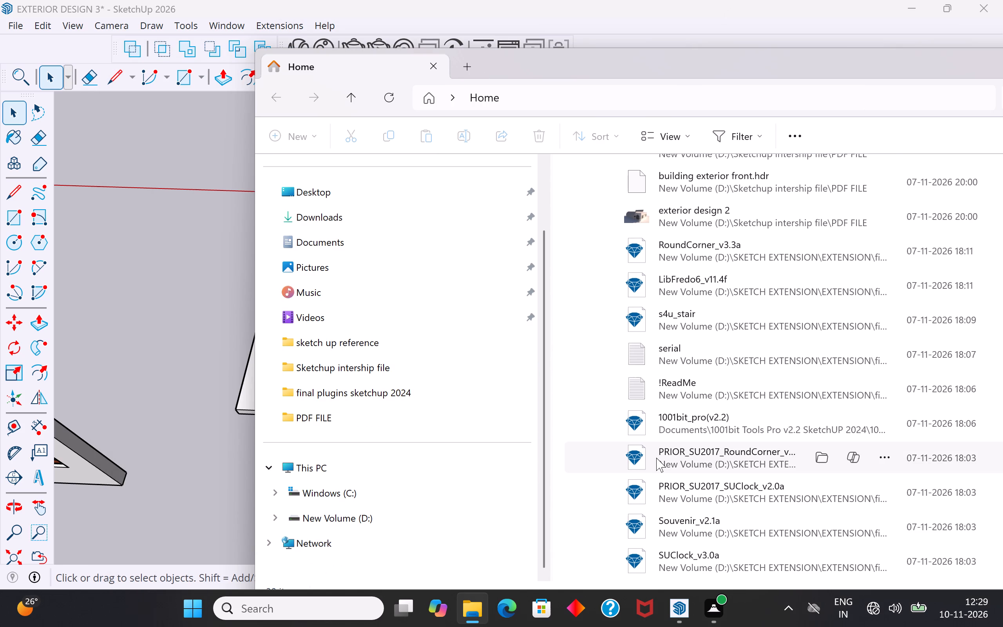
{"action": "scroll", "coordinate": [538, 506], "scroll_direction": "down", "scroll_amount": 3}
{"action": "scroll", "coordinate": [538, 506], "scroll_direction": "up", "scroll_amount": 3}
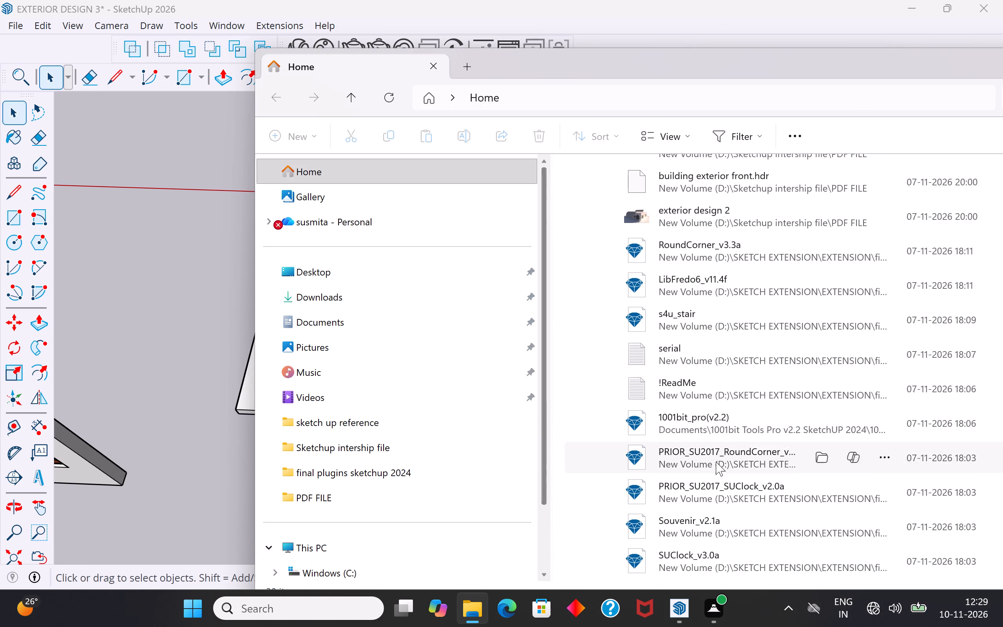
{"action": "scroll", "coordinate": [716, 462], "scroll_direction": "up", "scroll_amount": 11}
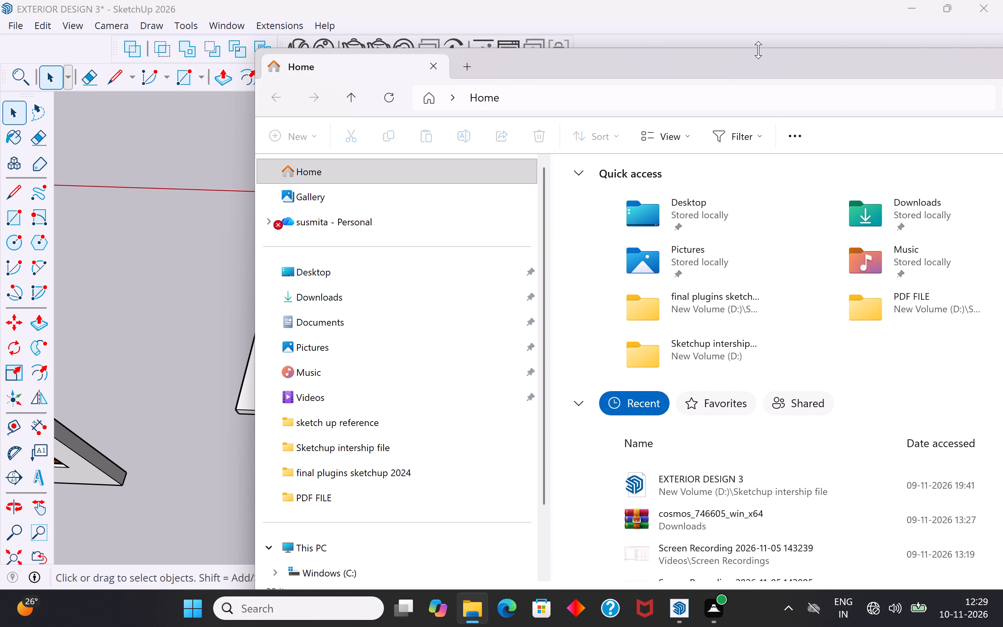
Resize and reposition the File Explorer window over the model, and look through the Home page's recent files.
{"action": "left_click_drag", "start_coordinate": [758, 50], "coordinate": [714, 373]}
{"action": "left_click_drag", "start_coordinate": [742, 392], "coordinate": [665, 188]}
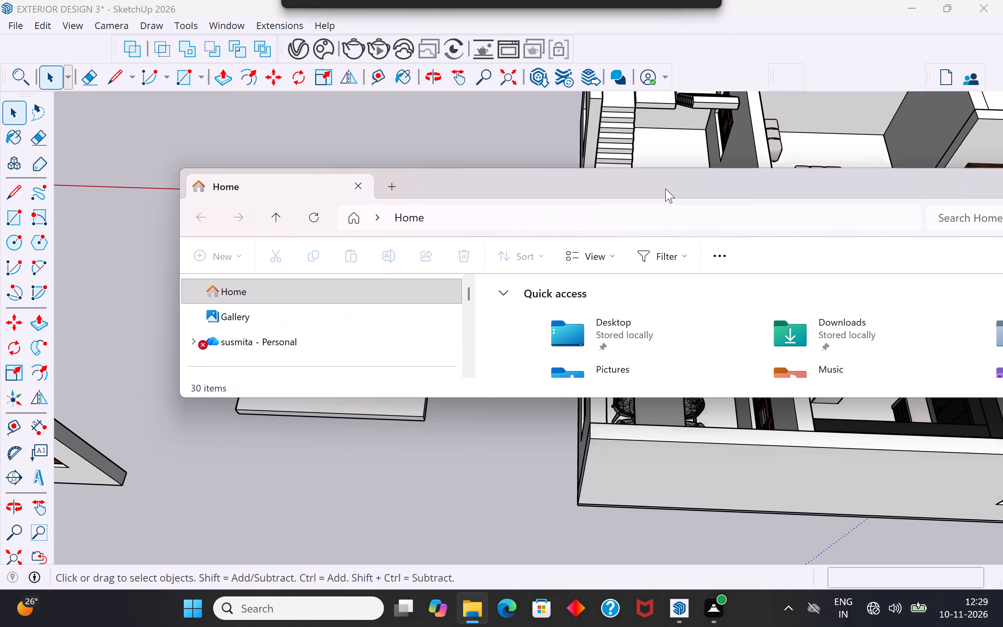
{"action": "left_click_drag", "start_coordinate": [665, 188], "coordinate": [664, 179]}
{"action": "left_click_drag", "start_coordinate": [634, 391], "coordinate": [617, 557]}
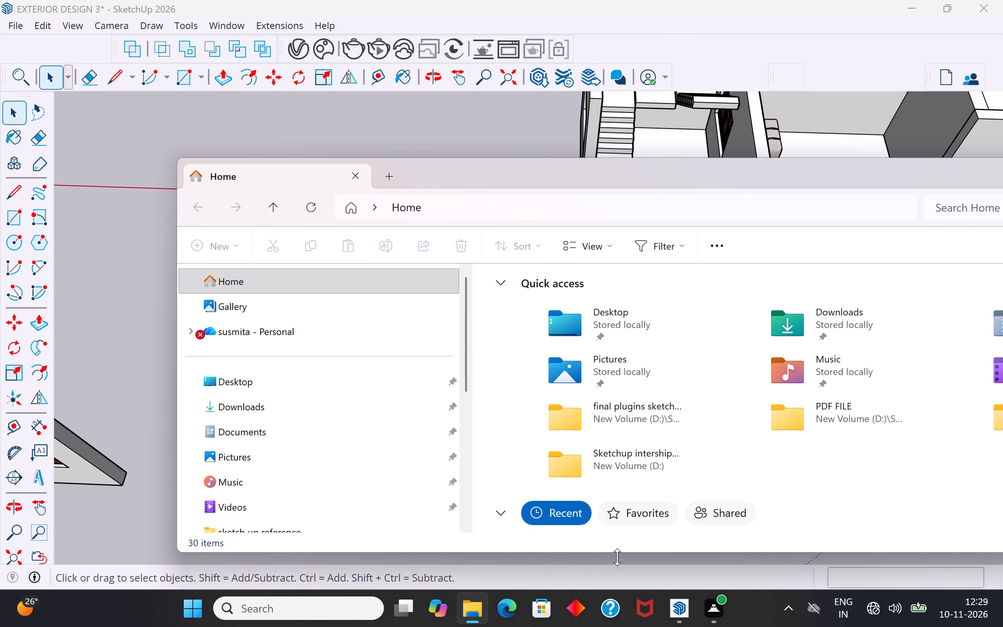
{"action": "scroll", "coordinate": [614, 501], "scroll_direction": "down", "scroll_amount": 17}
{"action": "scroll", "coordinate": [614, 501], "scroll_direction": "down", "scroll_amount": 4}
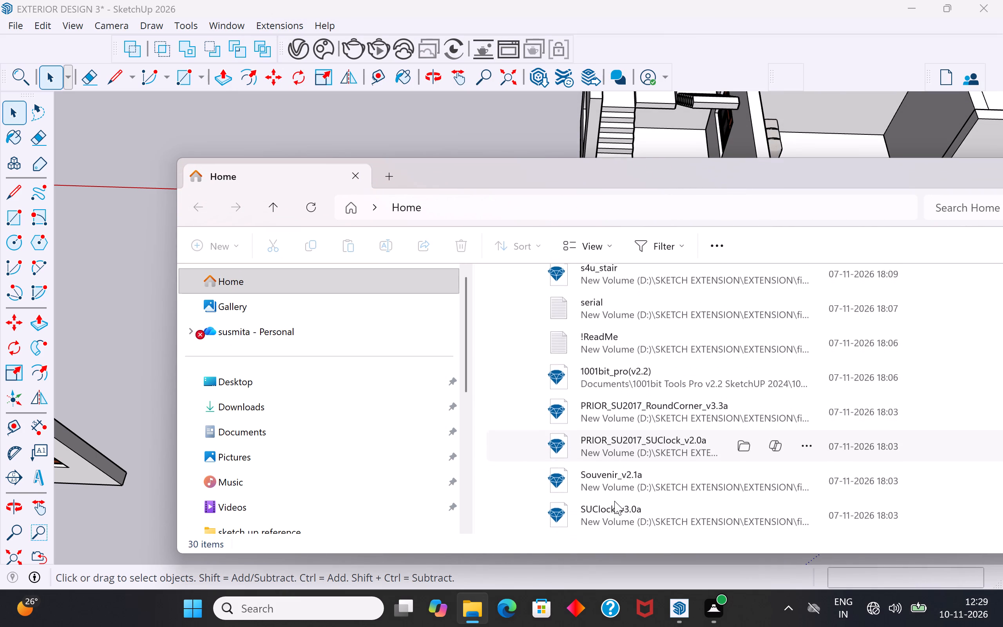
{"action": "scroll", "coordinate": [614, 501], "scroll_direction": "down", "scroll_amount": 4}
{"action": "left_click_drag", "start_coordinate": [618, 556], "coordinate": [614, 574]}
{"action": "left_click_drag", "start_coordinate": [614, 169], "coordinate": [568, 109]}
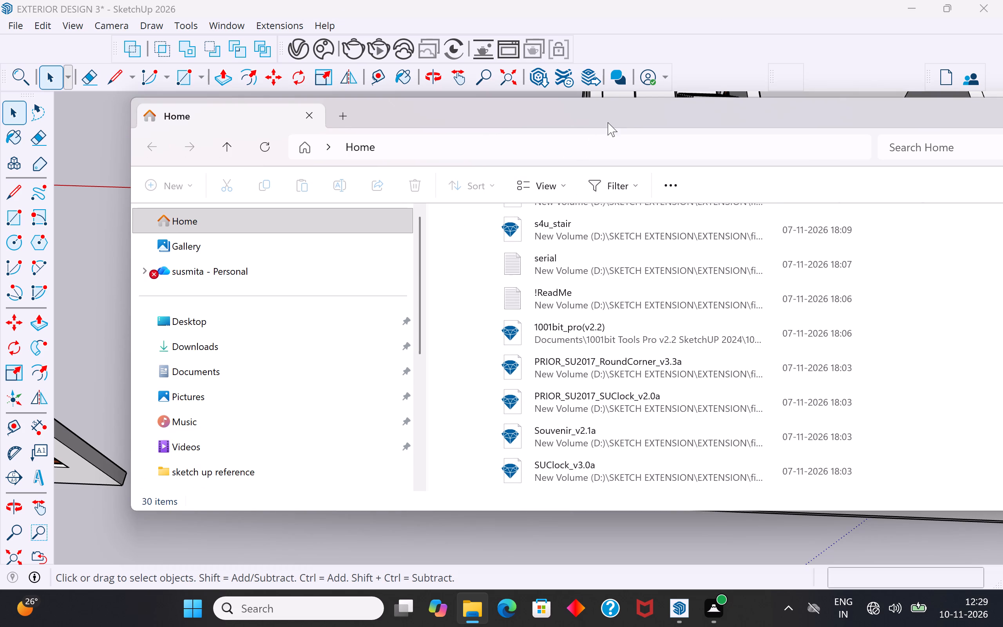
{"action": "left_click_drag", "start_coordinate": [612, 112], "coordinate": [541, 107]}
{"action": "left_click_drag", "start_coordinate": [348, 105], "coordinate": [496, 125]}
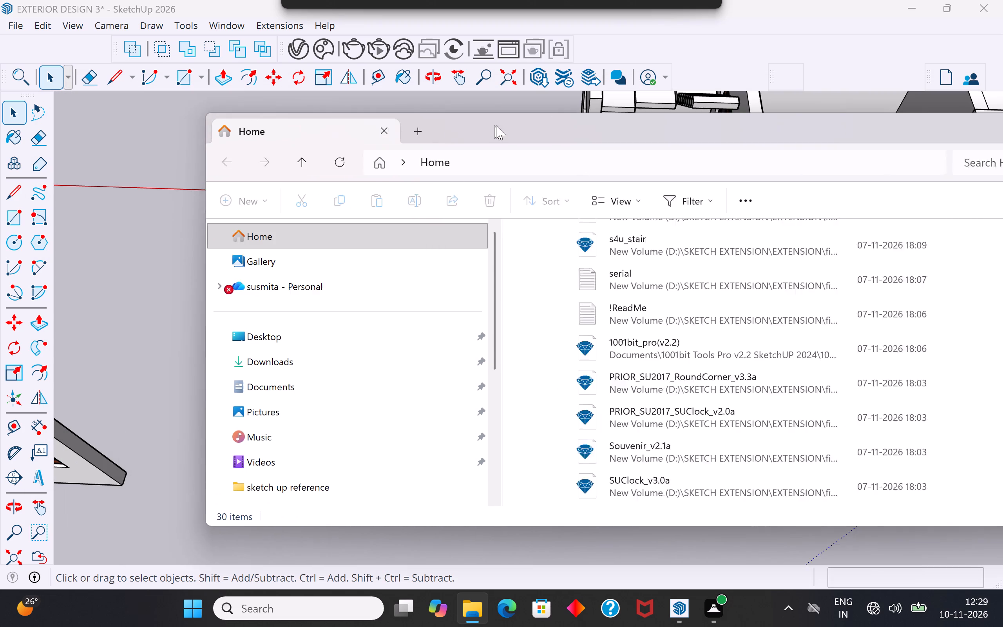
{"action": "left_click_drag", "start_coordinate": [496, 125], "coordinate": [611, 141]}
Return to SketchUp and examine the ceiling panel beside the dining room from above and from an oblique angle.
{"action": "scroll", "coordinate": [261, 342], "scroll_direction": "down", "scroll_amount": 6}
{"action": "middle_click_drag", "start_coordinate": [266, 400], "coordinate": [270, 477]}
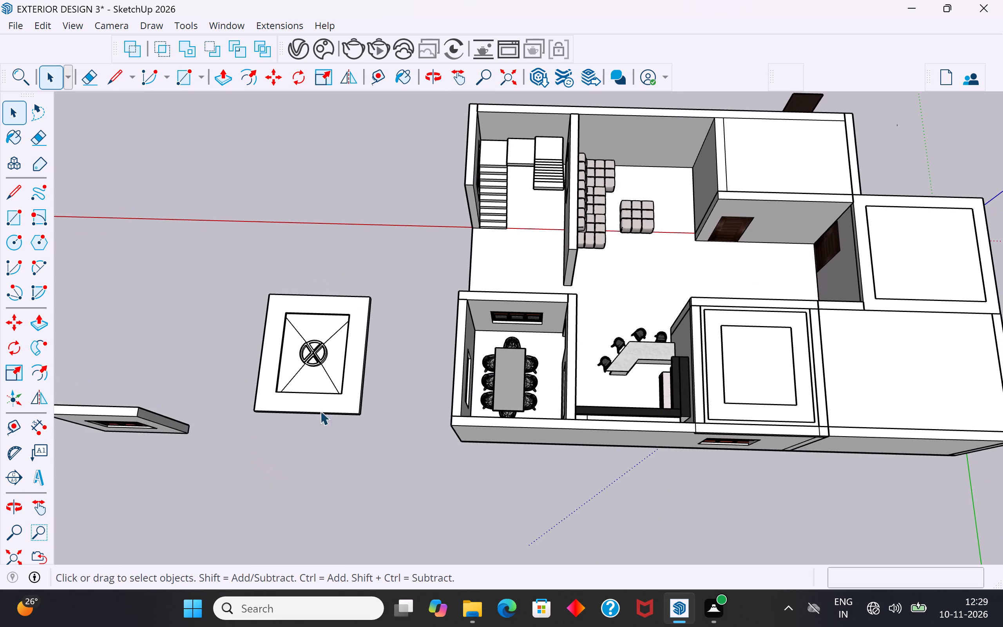
{"action": "scroll", "coordinate": [353, 391], "scroll_direction": "up", "scroll_amount": 3}
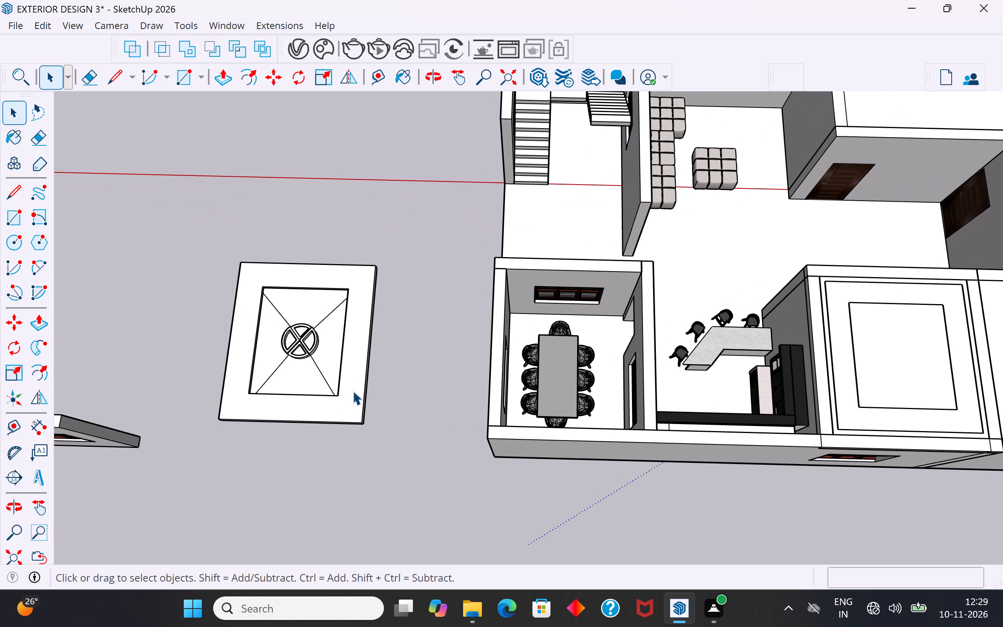
{"action": "scroll", "coordinate": [298, 453], "scroll_direction": "up", "scroll_amount": 8}
{"action": "middle_click_drag", "start_coordinate": [384, 351], "coordinate": [358, 493]}
{"action": "scroll", "coordinate": [454, 426], "scroll_direction": "up", "scroll_amount": 1}
{"action": "scroll", "coordinate": [547, 371], "scroll_direction": "down", "scroll_amount": 4}
{"action": "middle_click_drag", "start_coordinate": [411, 460], "coordinate": [633, 212]}
{"action": "middle_click_drag", "start_coordinate": [486, 380], "coordinate": [673, 396]}
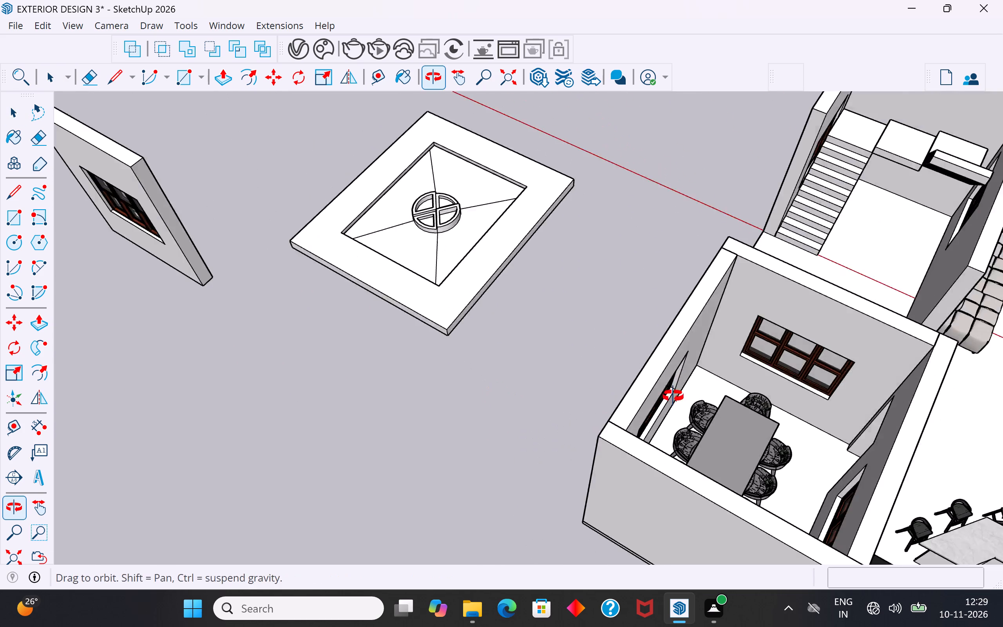
{"action": "middle_click_drag", "start_coordinate": [673, 396], "coordinate": [739, 379]}
Frame the ceiling panel squarely from above, render it with V-Ray, check the recess and centrepiece, and close the render.
{"action": "middle_click_drag", "start_coordinate": [192, 384], "coordinate": [290, 521]}
{"action": "scroll", "coordinate": [548, 475], "scroll_direction": "up", "scroll_amount": 1}
{"action": "middle_click_drag", "start_coordinate": [540, 477], "coordinate": [389, 492]}
{"action": "middle_click_drag", "start_coordinate": [389, 492], "coordinate": [394, 497]}
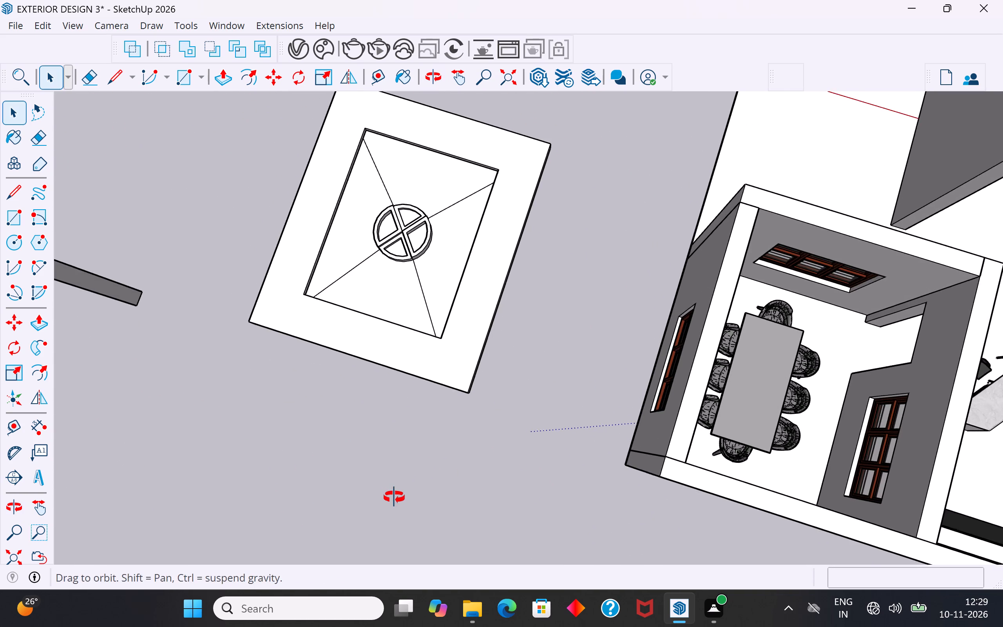
{"action": "middle_click_drag", "start_coordinate": [394, 497], "coordinate": [498, 500]}
{"action": "scroll", "coordinate": [392, 417], "scroll_direction": "up", "scroll_amount": 2}
{"action": "middle_click_drag", "start_coordinate": [483, 453], "coordinate": [440, 511]}
{"action": "middle_click_drag", "start_coordinate": [298, 410], "coordinate": [298, 420]}
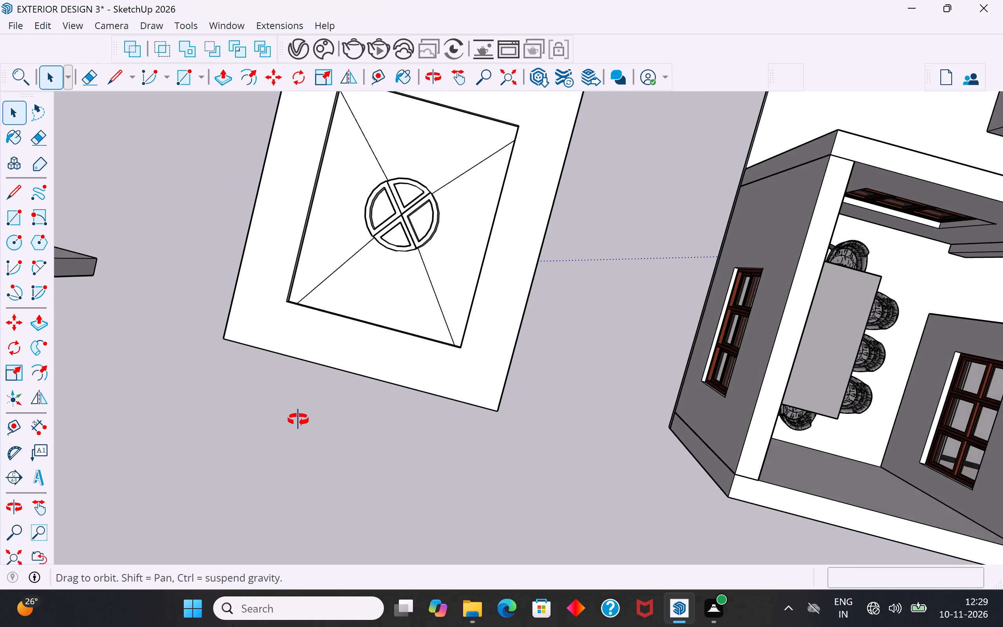
{"action": "middle_click_drag", "start_coordinate": [298, 420], "coordinate": [331, 462]}
{"action": "middle_click_drag", "start_coordinate": [156, 310], "coordinate": [87, 413]}
{"action": "middle_click_drag", "start_coordinate": [621, 261], "coordinate": [596, 223]}
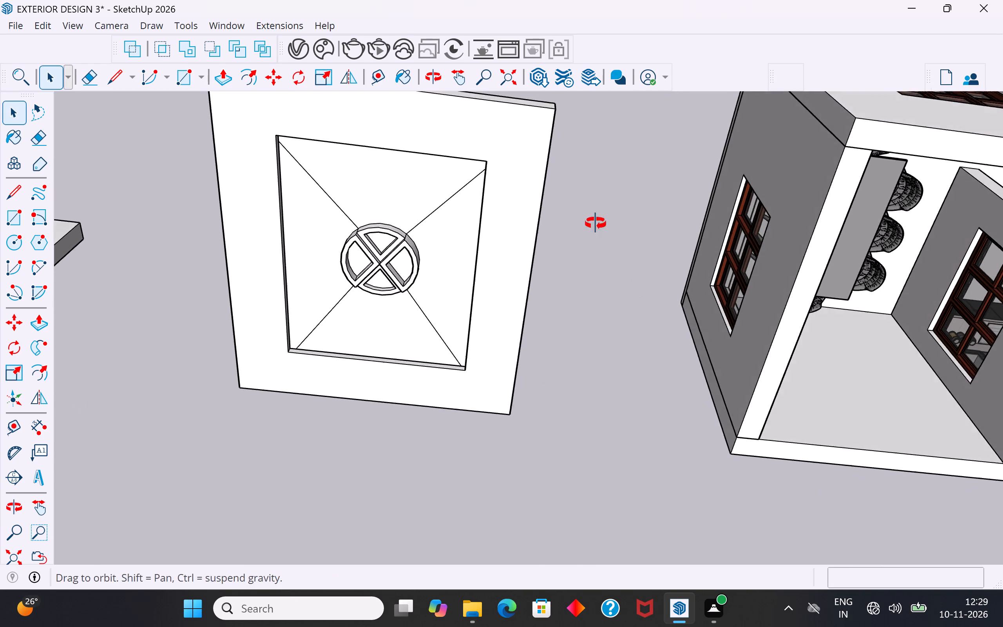
{"action": "middle_click_drag", "start_coordinate": [596, 223], "coordinate": [578, 199]}
{"action": "middle_click_drag", "start_coordinate": [605, 306], "coordinate": [627, 229]}
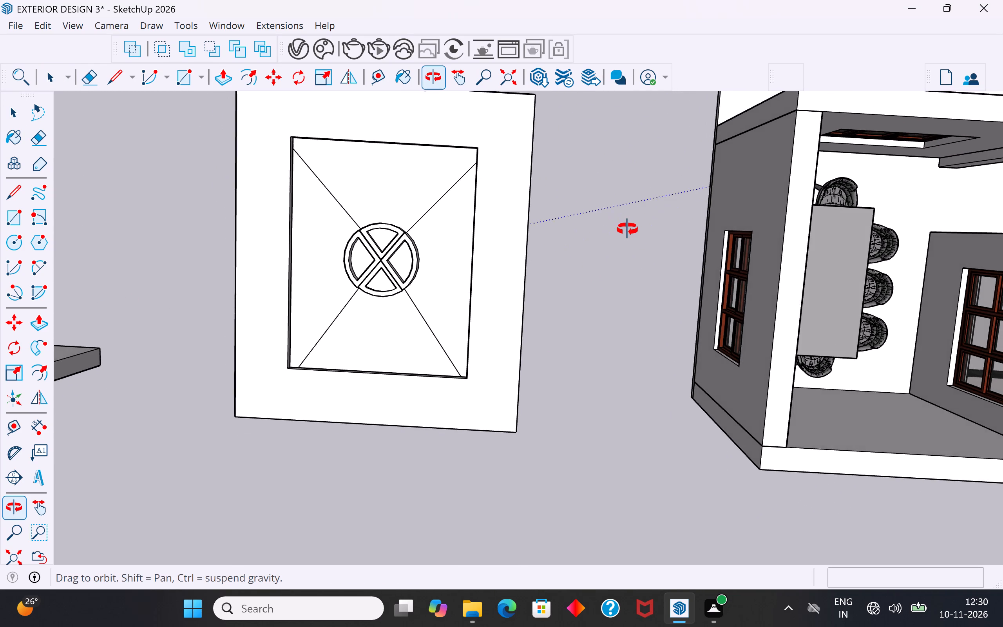
{"action": "middle_click_drag", "start_coordinate": [627, 229], "coordinate": [607, 213]}
{"action": "left_click", "coordinate": [351, 49]}
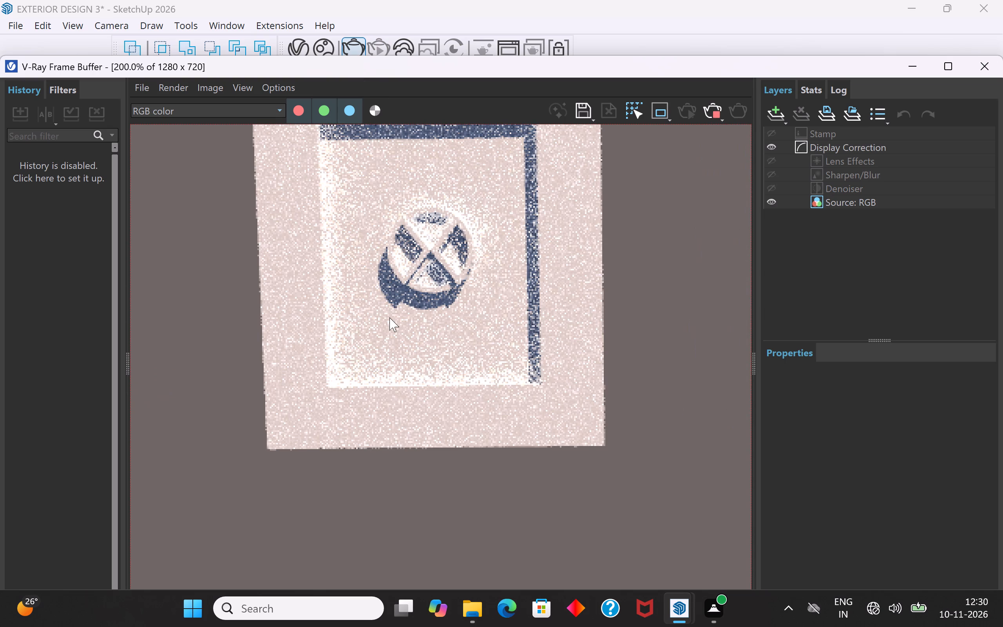
{"action": "scroll", "coordinate": [389, 473], "scroll_direction": "down", "scroll_amount": 2}
{"action": "scroll", "coordinate": [391, 362], "scroll_direction": "up", "scroll_amount": 1}
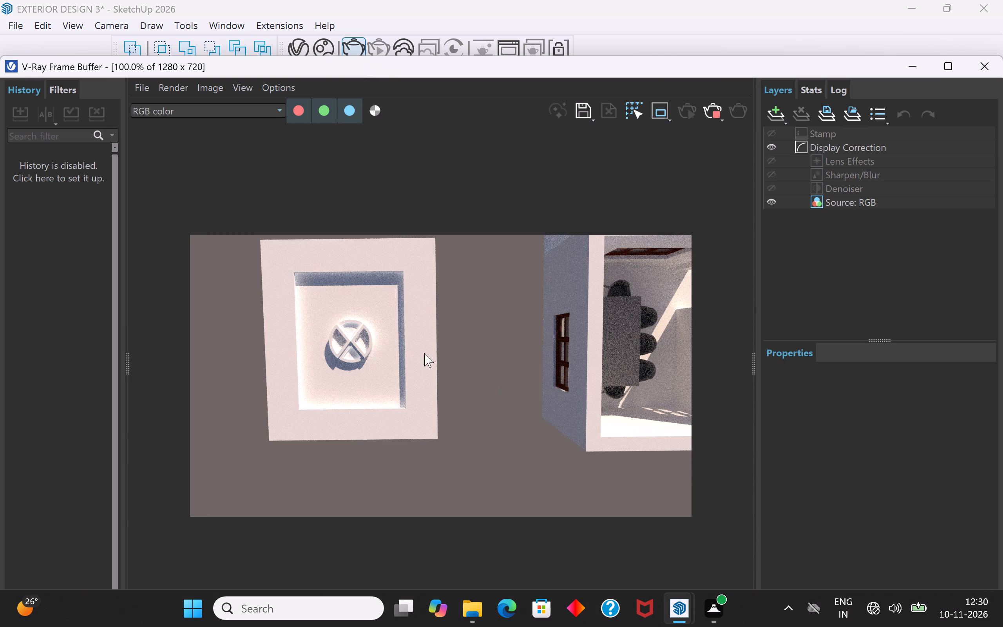
{"action": "left_click", "coordinate": [981, 72]}
Examine the ceiling panel and the detached window wall in relation to the open house from above and from lower angles.
{"action": "scroll", "coordinate": [492, 448], "scroll_direction": "down", "scroll_amount": 3}
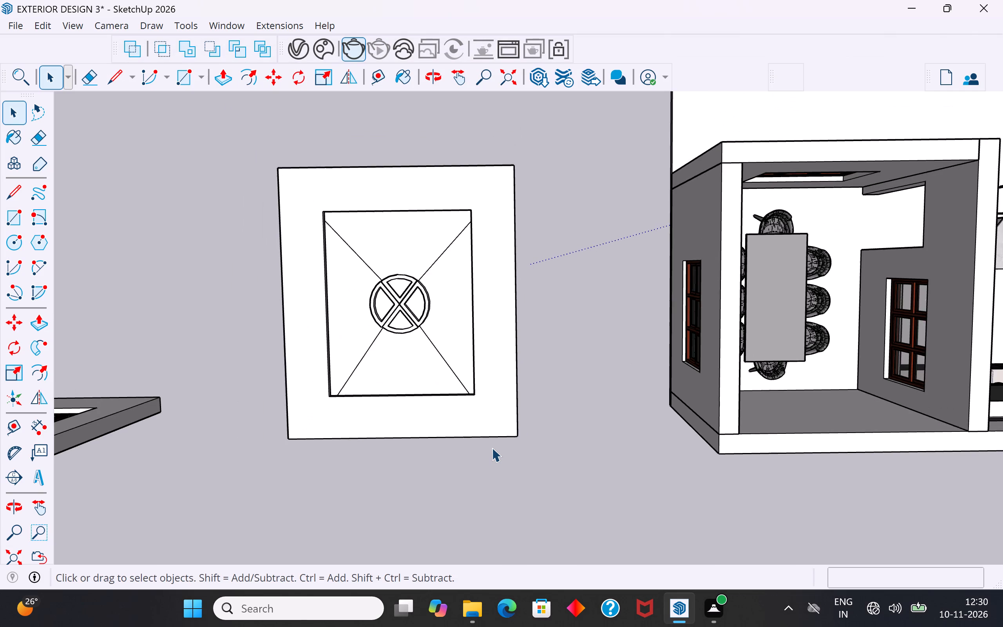
{"action": "middle_click_drag", "start_coordinate": [503, 443], "coordinate": [520, 385]}
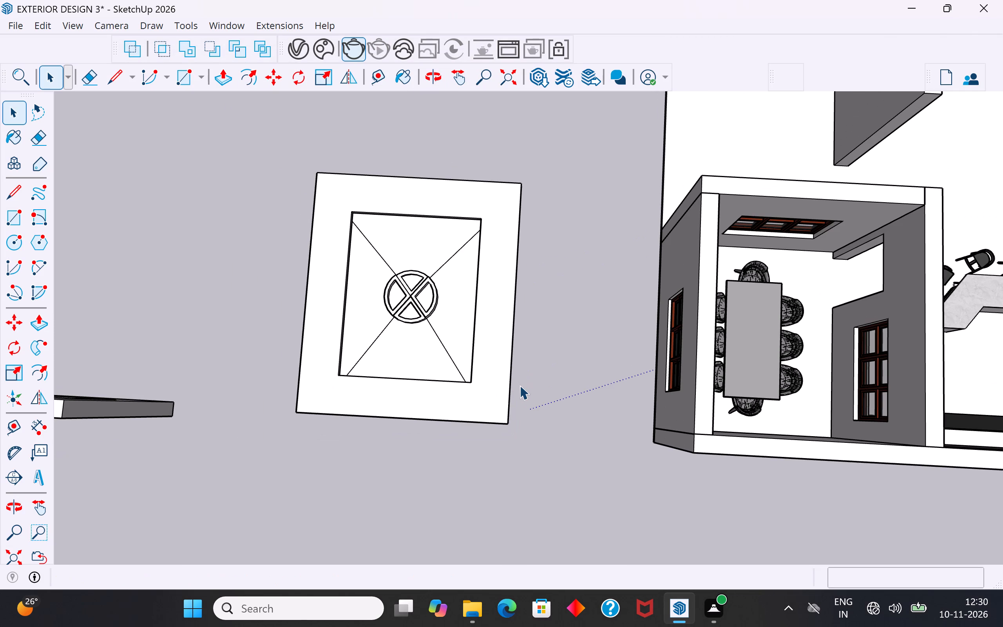
{"action": "left_click", "coordinate": [534, 505]}
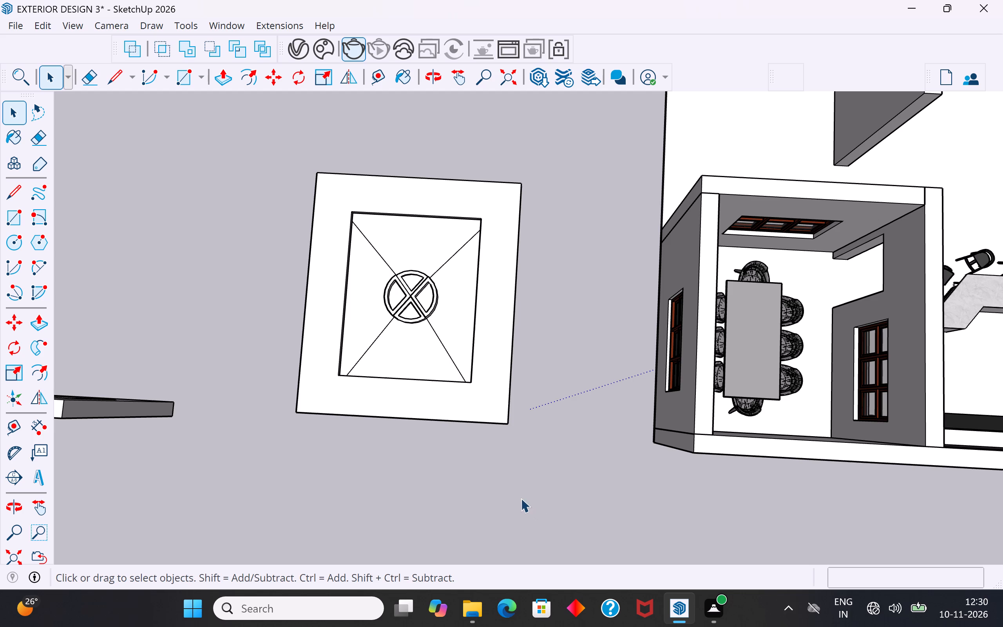
{"action": "middle_click_drag", "start_coordinate": [521, 498], "coordinate": [588, 227]}
{"action": "middle_click_drag", "start_coordinate": [537, 367], "coordinate": [532, 366]}
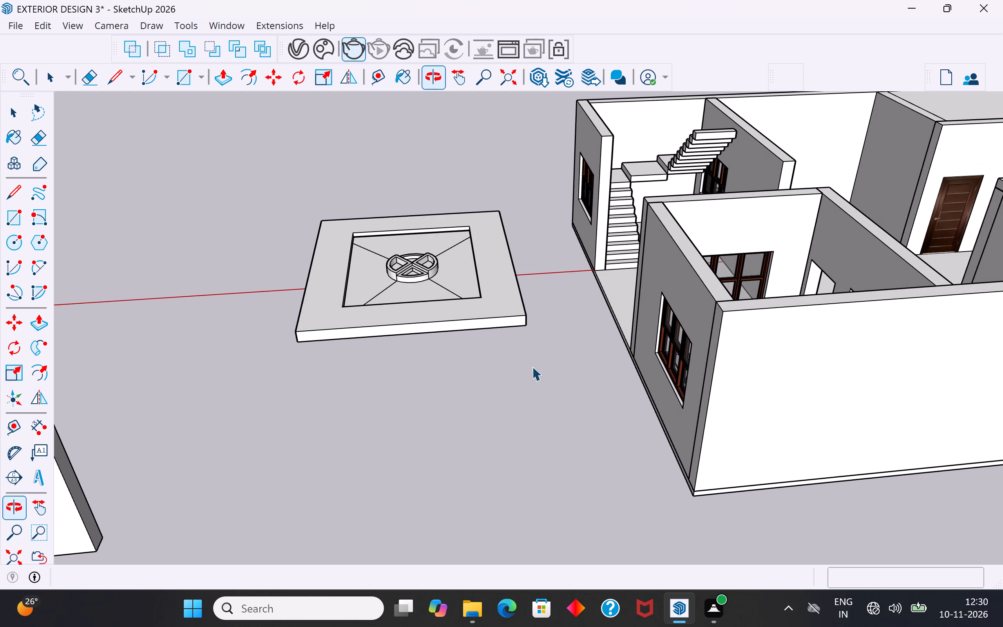
{"action": "scroll", "coordinate": [551, 328], "scroll_direction": "up", "scroll_amount": 2}
{"action": "middle_click_drag", "start_coordinate": [551, 328], "coordinate": [549, 354]}
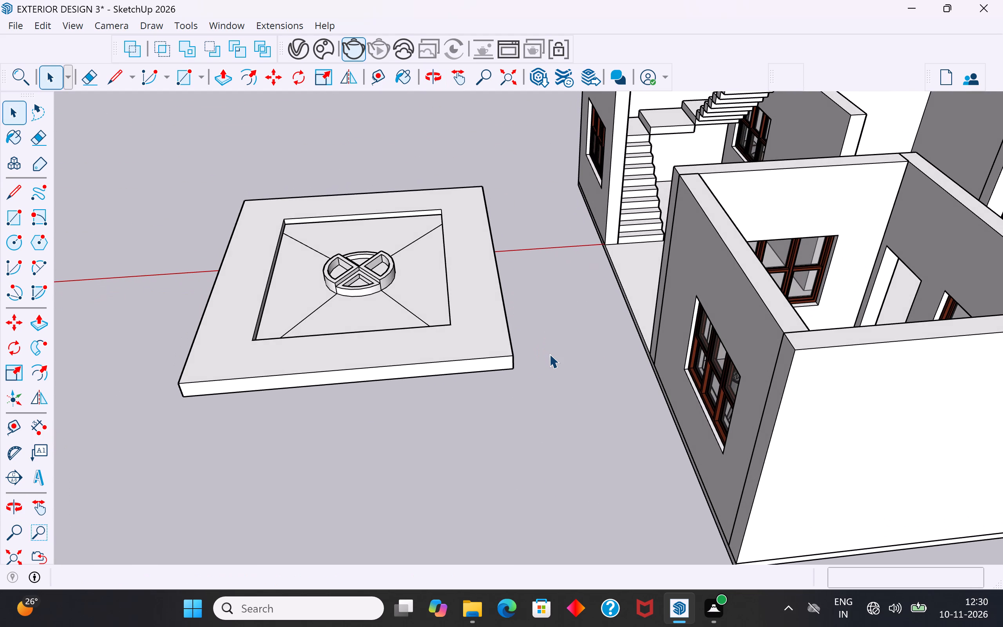
{"action": "scroll", "coordinate": [479, 426], "scroll_direction": "down", "scroll_amount": 3}
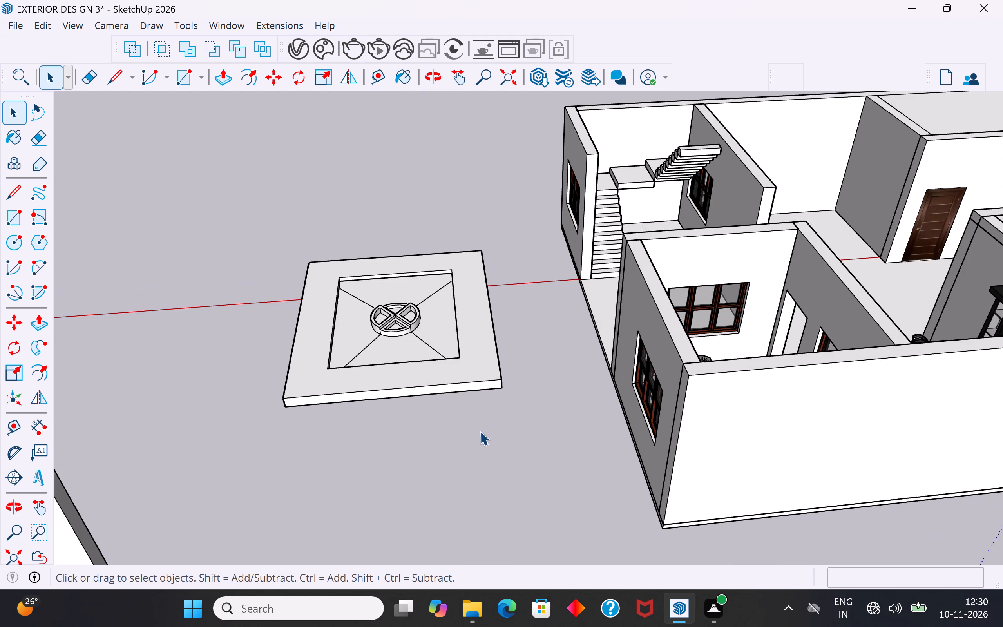
{"action": "left_click", "coordinate": [482, 439]}
{"action": "middle_click_drag", "start_coordinate": [554, 455], "coordinate": [527, 379]}
{"action": "scroll", "coordinate": [527, 379], "scroll_direction": "down", "scroll_amount": 4}
{"action": "middle_click_drag", "start_coordinate": [527, 379], "coordinate": [534, 489]}
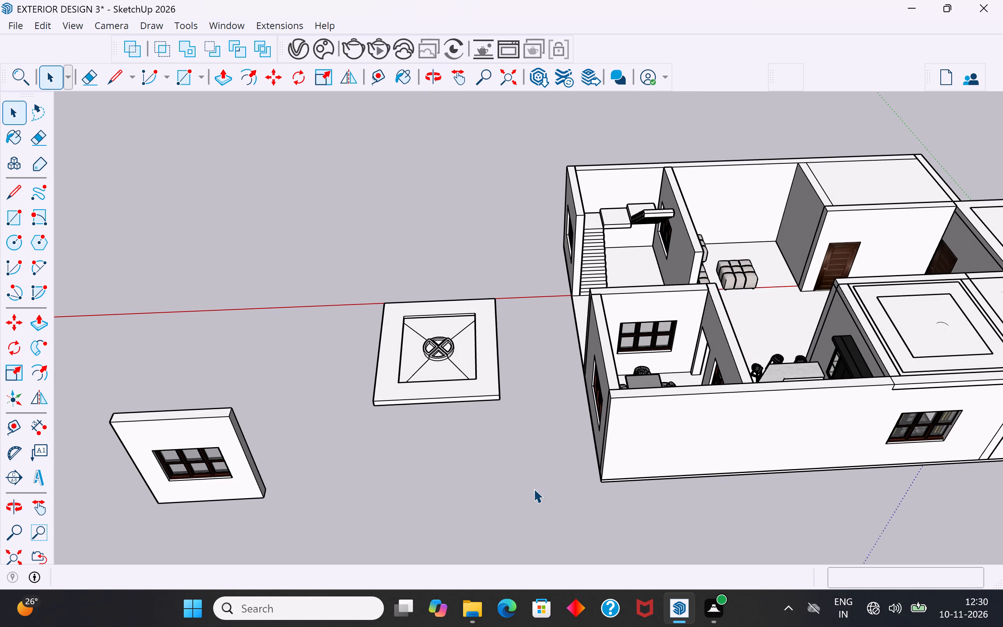
{"action": "left_click", "coordinate": [534, 483]}
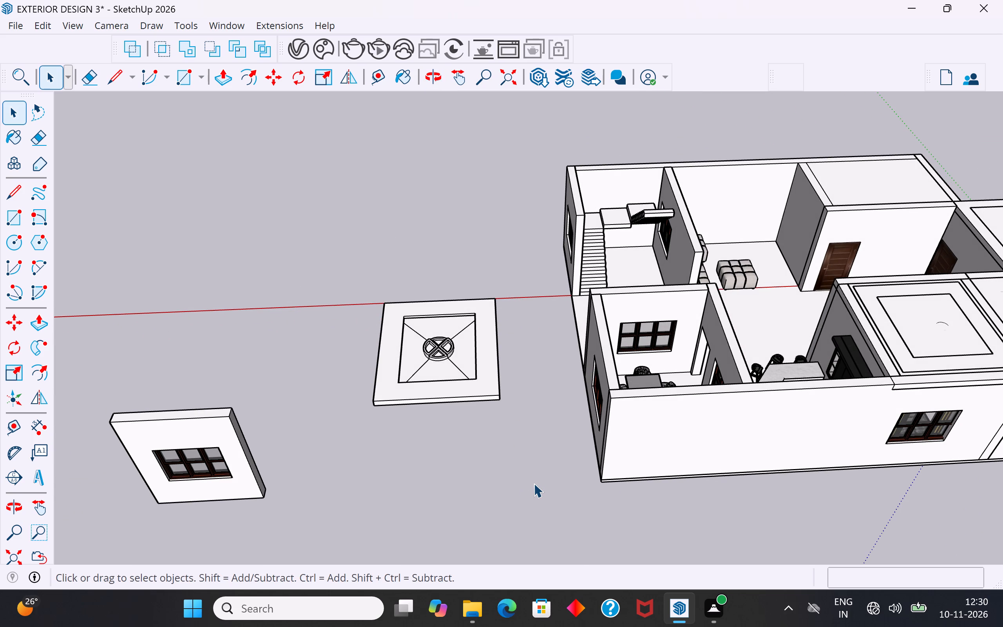
Switch to File Explorer and browse past the recent files and Desktop folder to the New Volume (D:) drive.
{"action": "left_click", "coordinate": [471, 609]}
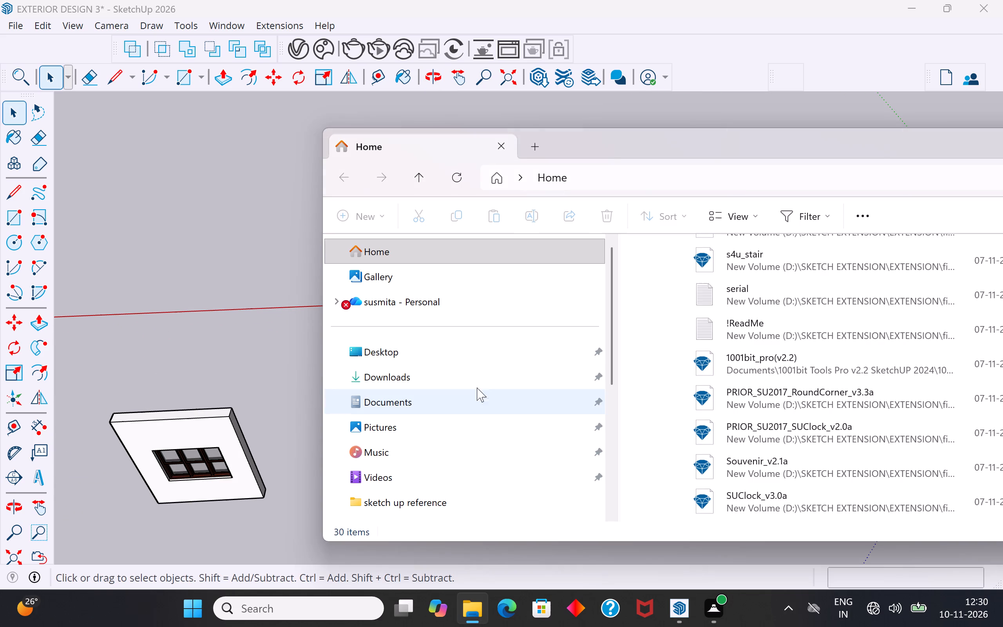
{"action": "left_click_drag", "start_coordinate": [707, 145], "coordinate": [603, 110]}
{"action": "scroll", "coordinate": [652, 398], "scroll_direction": "up", "scroll_amount": 10}
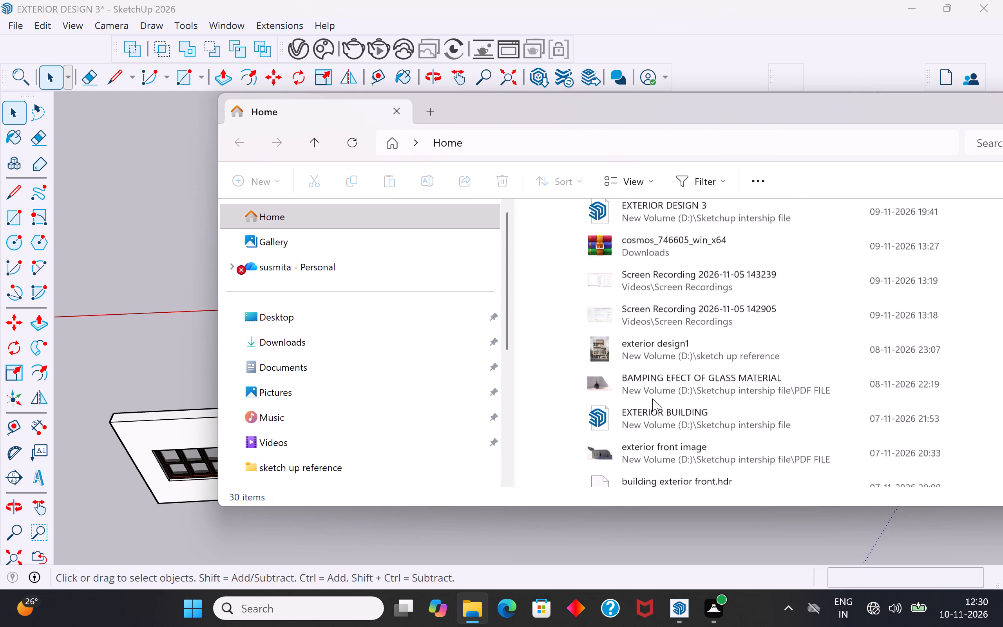
{"action": "scroll", "coordinate": [652, 399], "scroll_direction": "up", "scroll_amount": 13}
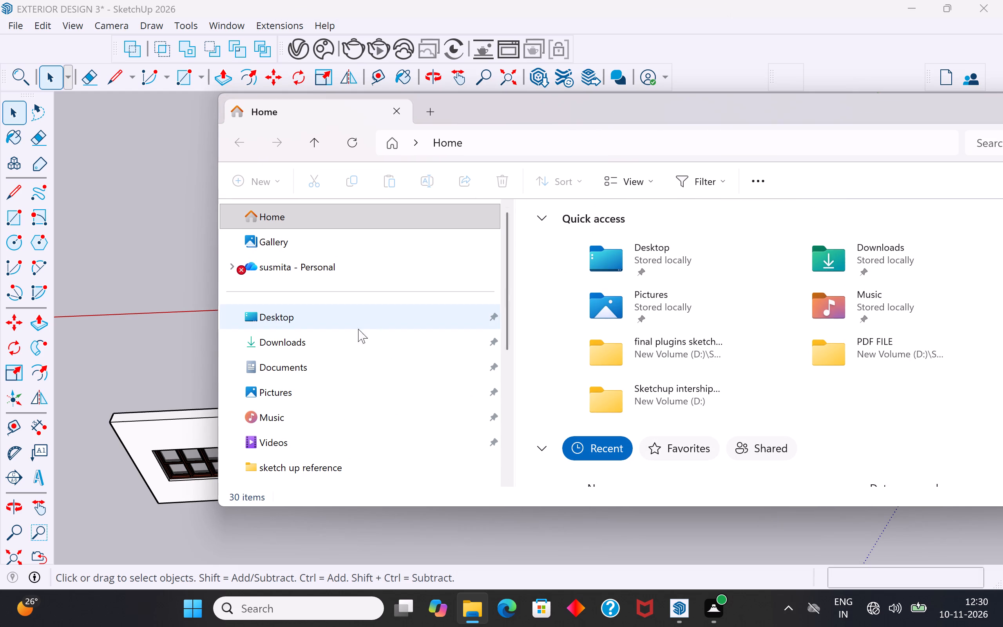
{"action": "double_click", "coordinate": [358, 313]}
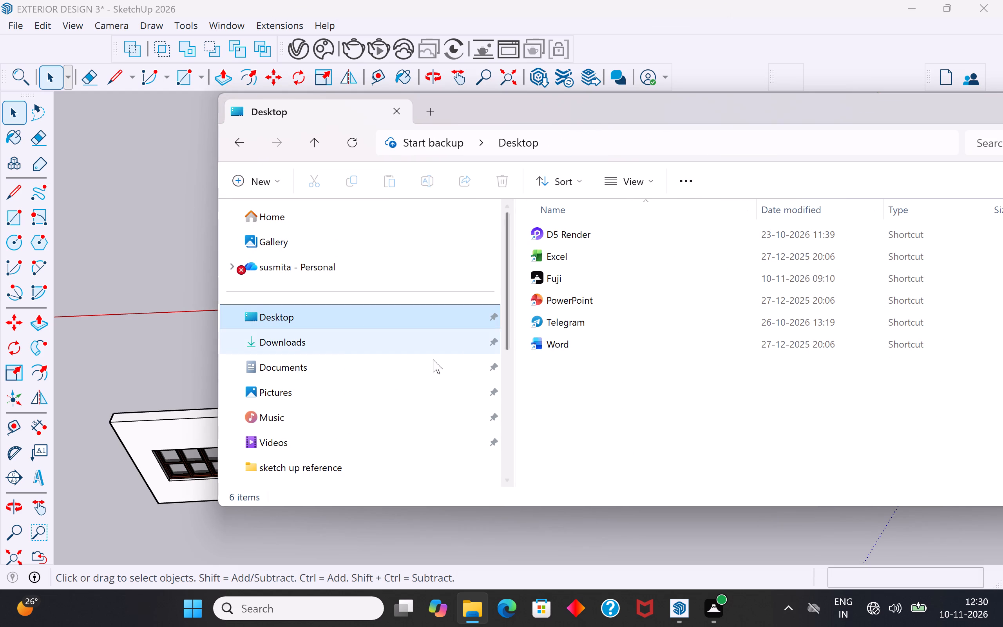
{"action": "scroll", "coordinate": [337, 466], "scroll_direction": "down", "scroll_amount": 8}
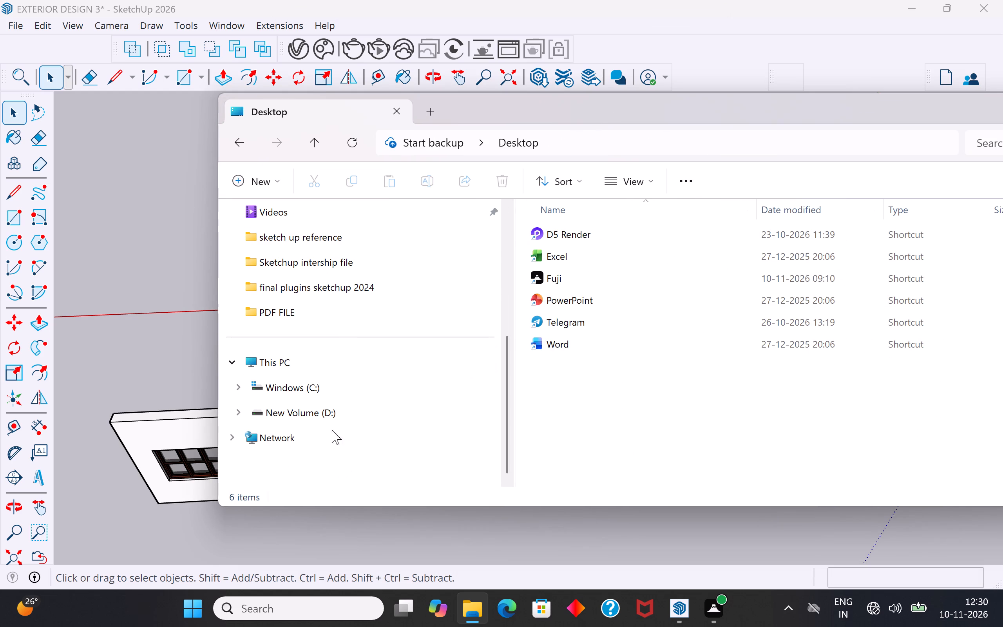
{"action": "double_click", "coordinate": [342, 408]}
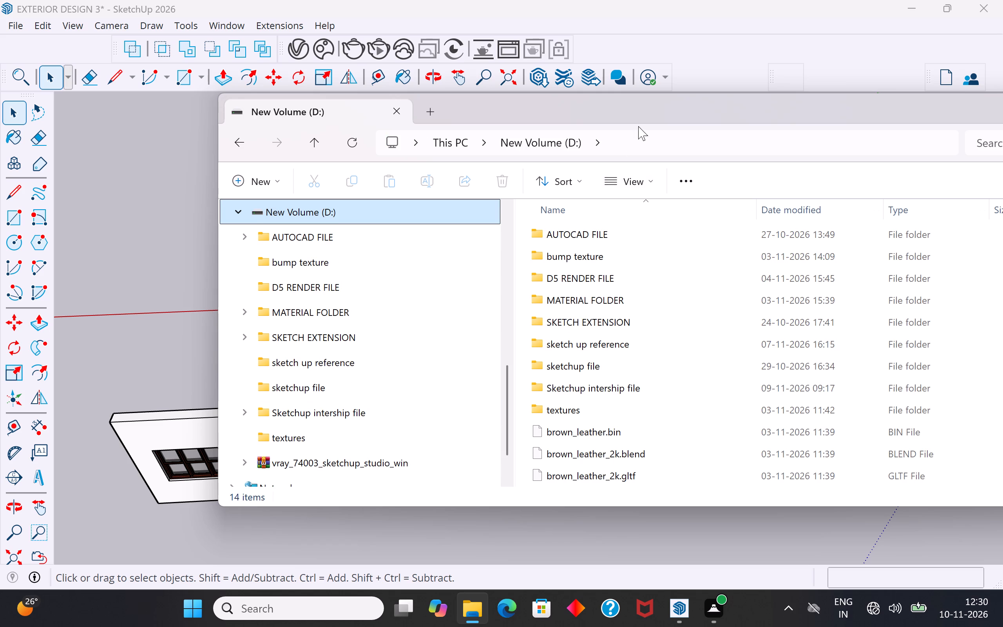
Enlarge the window, check the SKETCH EXTENSION folder on the D: drive, and open the Sketchup intership file folder.
{"action": "left_click_drag", "start_coordinate": [641, 101], "coordinate": [588, 69]}
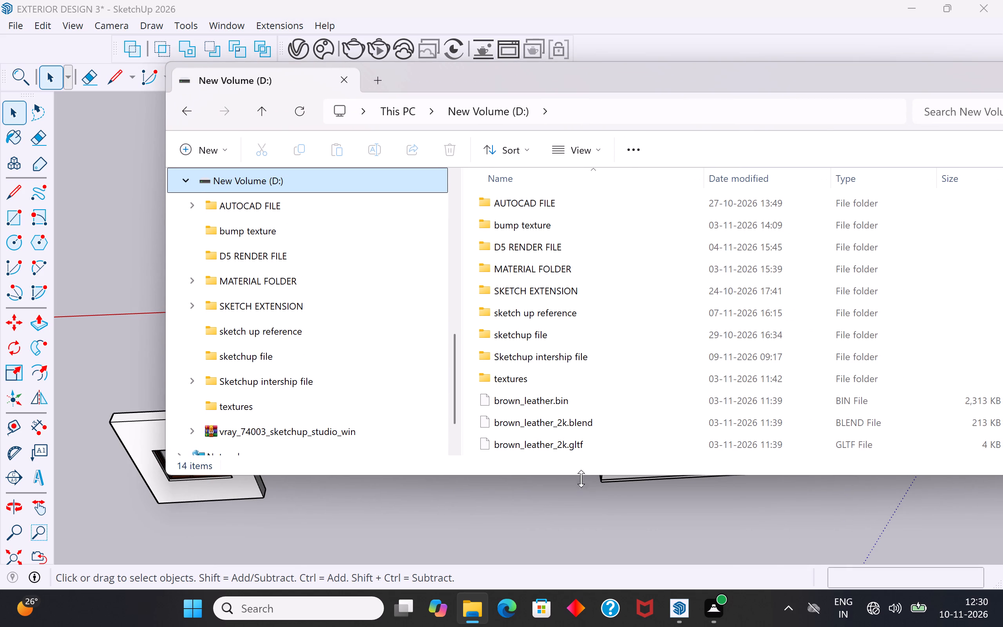
{"action": "left_click_drag", "start_coordinate": [583, 476], "coordinate": [586, 546]}
{"action": "scroll", "coordinate": [578, 509], "scroll_direction": "down", "scroll_amount": 5}
{"action": "scroll", "coordinate": [578, 509], "scroll_direction": "up", "scroll_amount": 4}
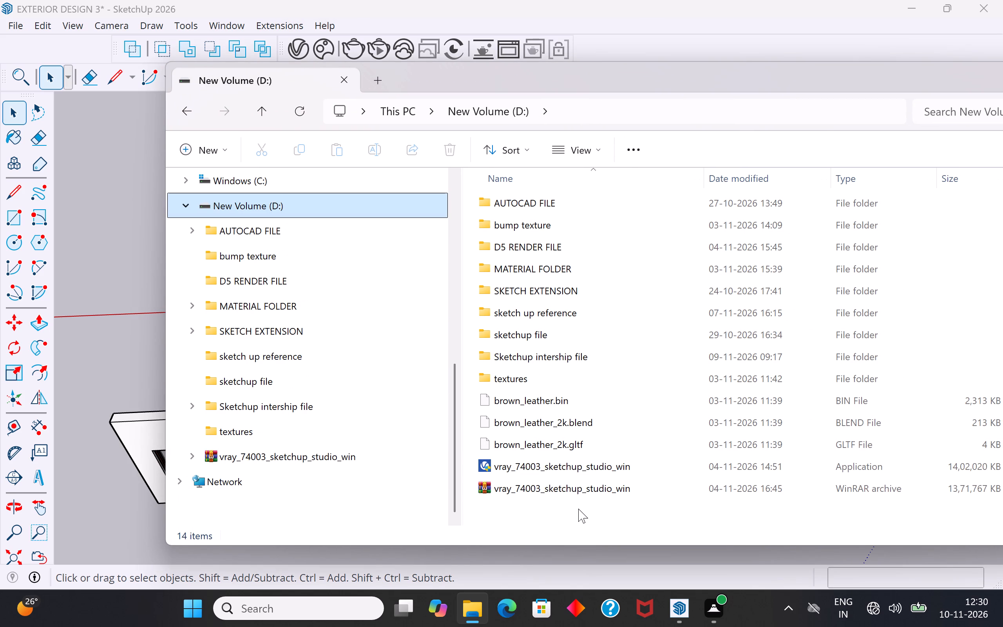
{"action": "left_click", "coordinate": [589, 310]}
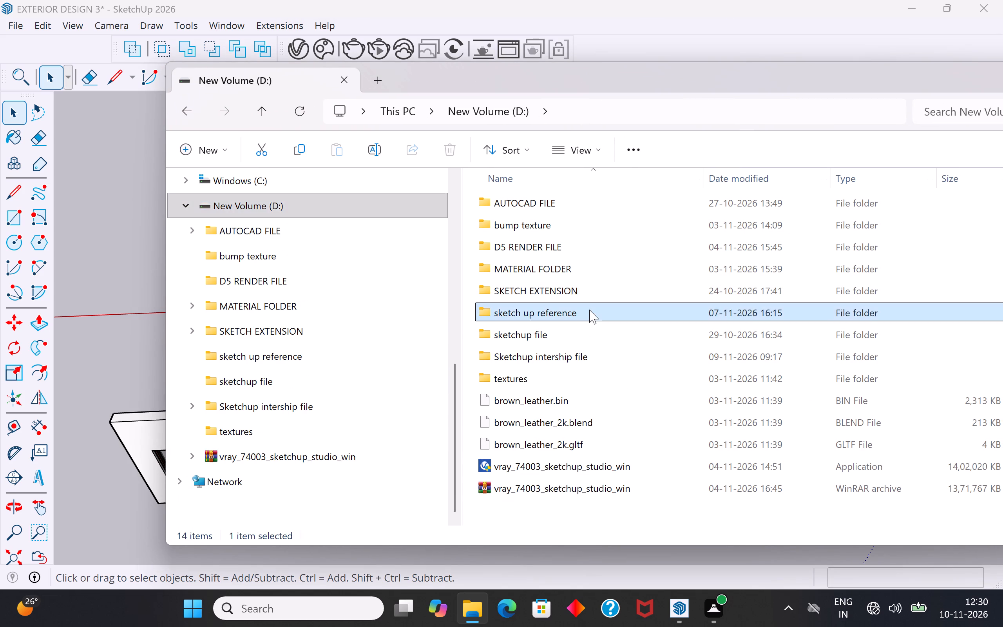
{"action": "left_click", "coordinate": [589, 310]}
{"action": "left_click", "coordinate": [266, 111]}
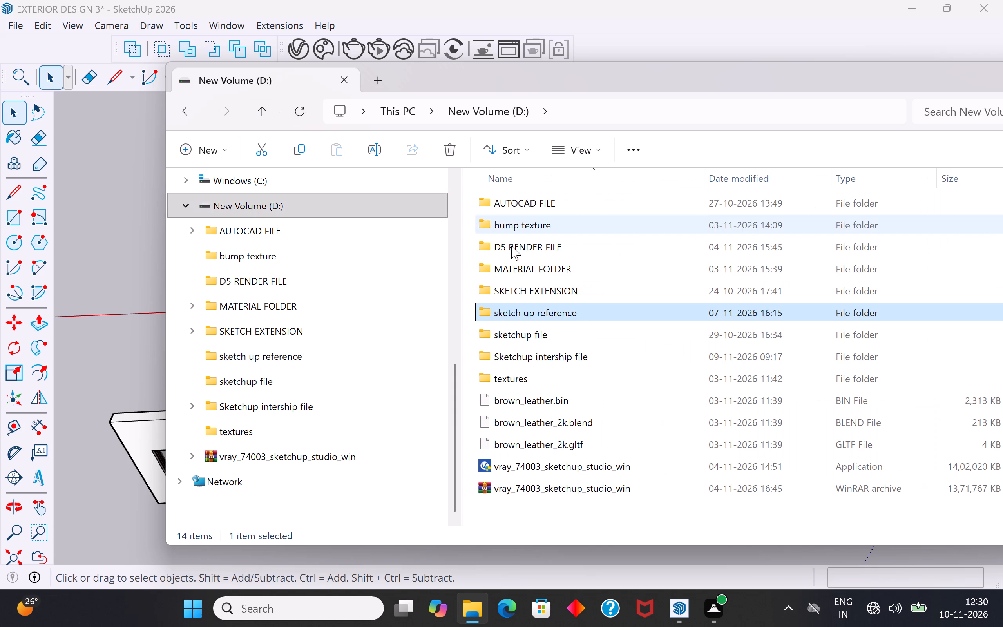
{"action": "double_click", "coordinate": [590, 284]}
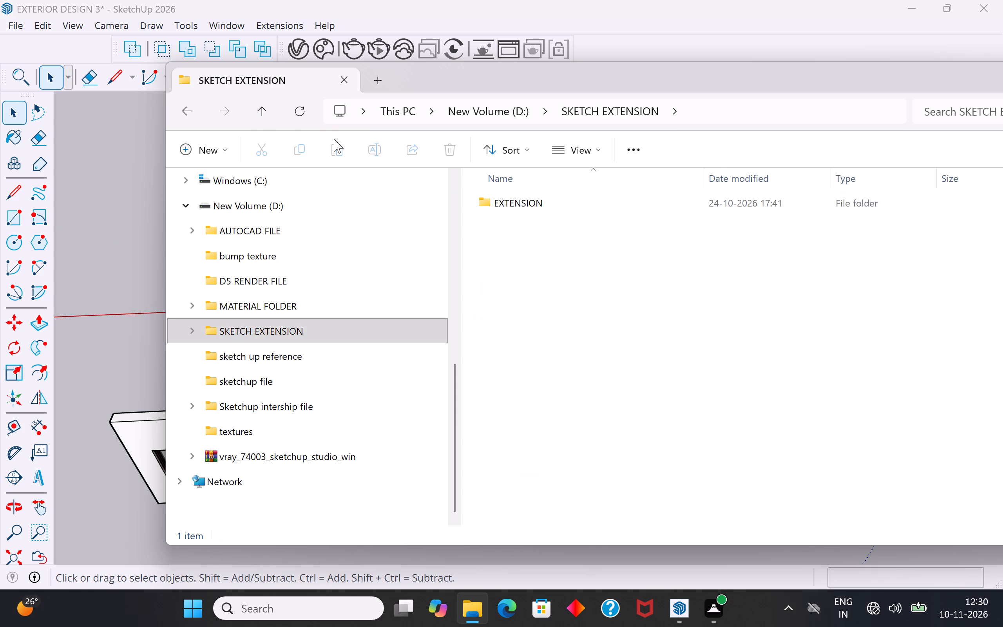
{"action": "left_click", "coordinate": [254, 111]}
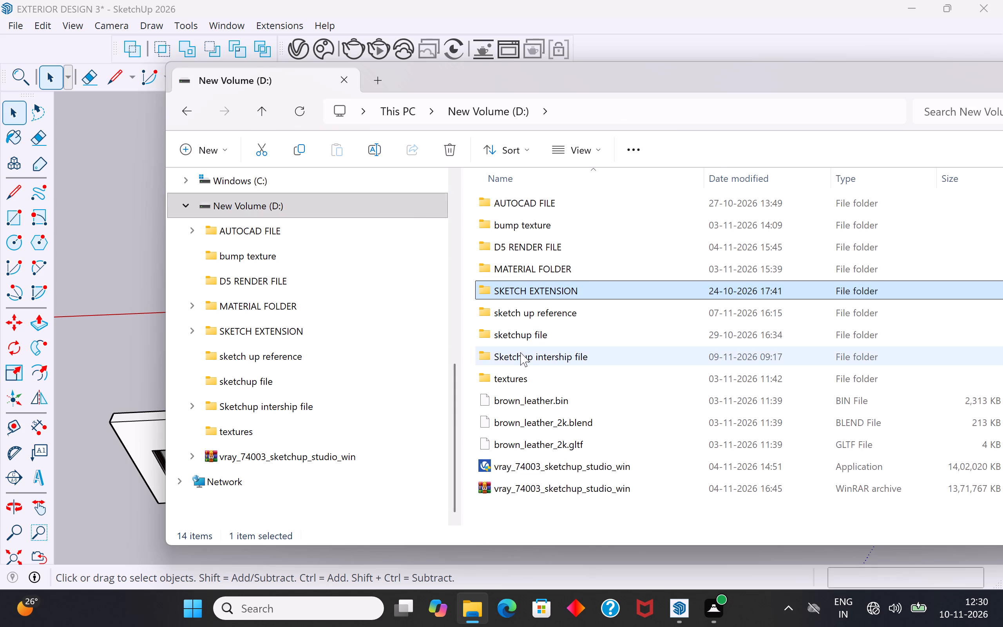
{"action": "double_click", "coordinate": [532, 353]}
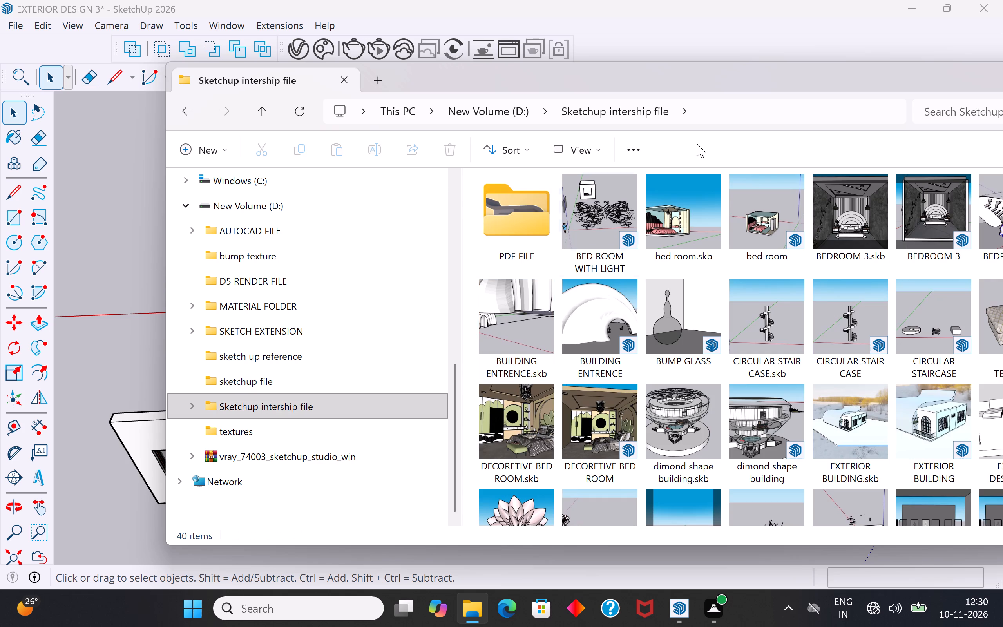
Enlarge the folder window, browse the saved models in Sketchup intership file, and try to open DECORETIVE BED ROOM.skb.
{"action": "left_click_drag", "start_coordinate": [766, 73], "coordinate": [581, 38]}
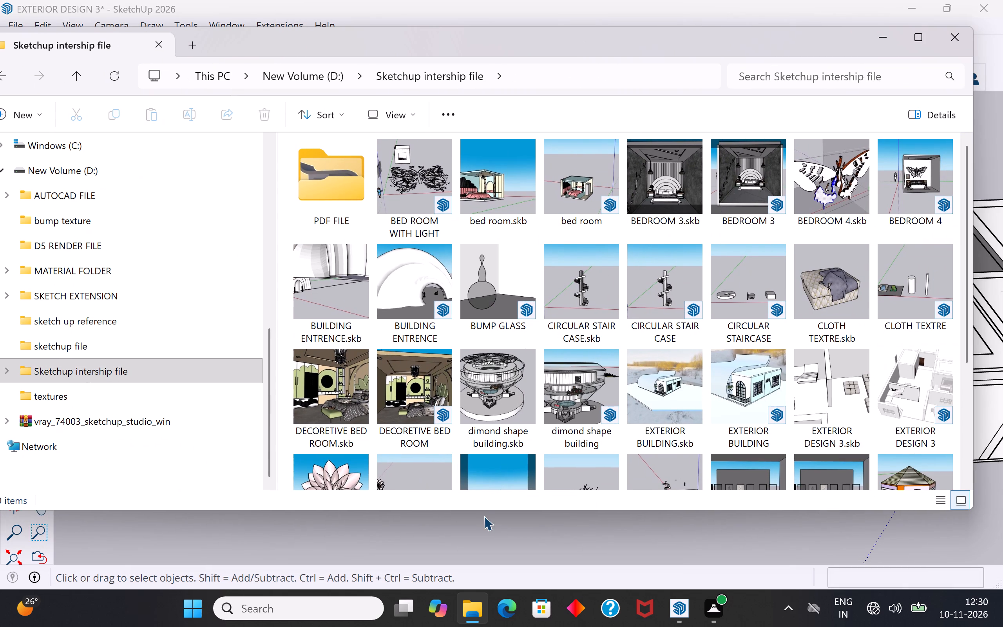
{"action": "left_click_drag", "start_coordinate": [491, 510], "coordinate": [495, 582]}
{"action": "double_click", "coordinate": [333, 395]}
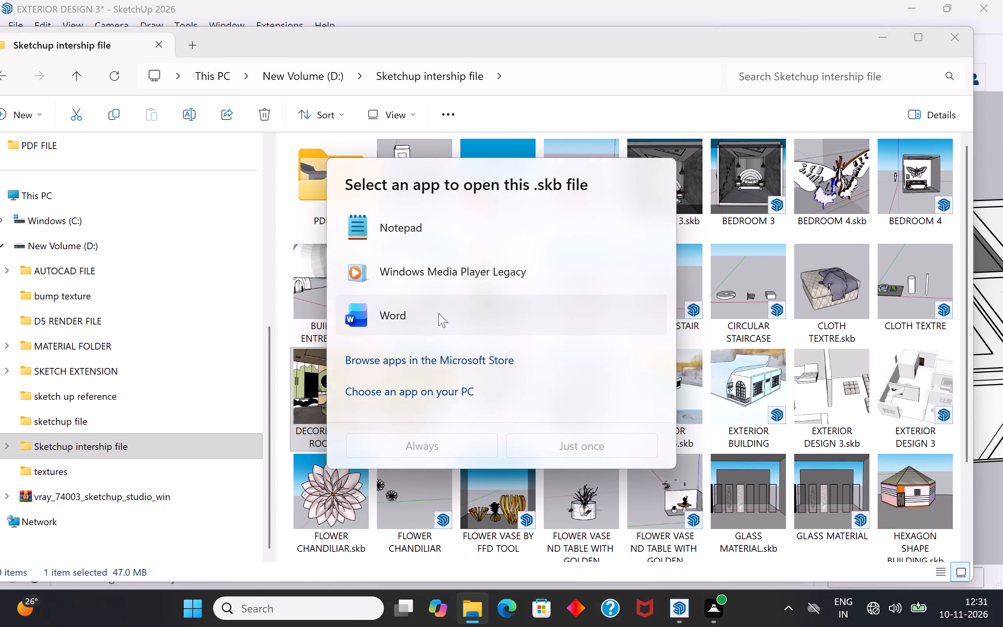
{"action": "left_click", "coordinate": [293, 575]}
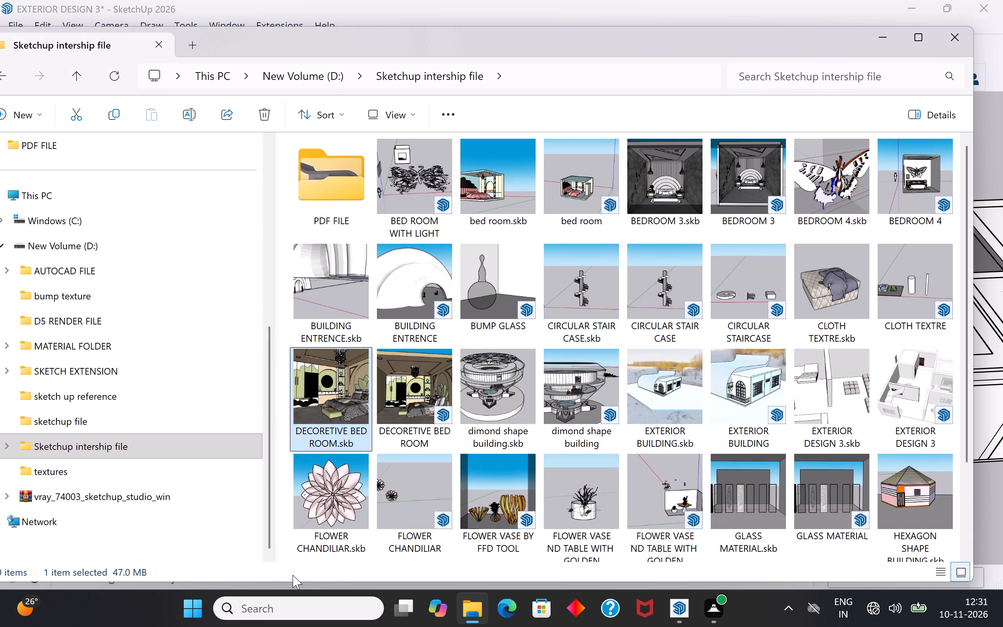
{"action": "scroll", "coordinate": [315, 532], "scroll_direction": "down", "scroll_amount": 3}
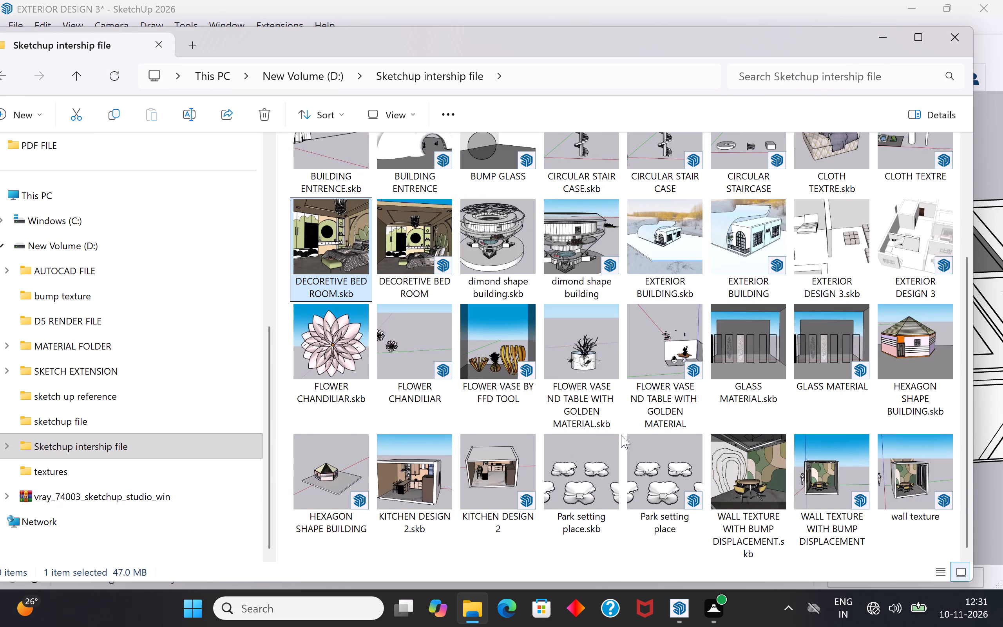
{"action": "scroll", "coordinate": [714, 406], "scroll_direction": "up", "scroll_amount": 1}
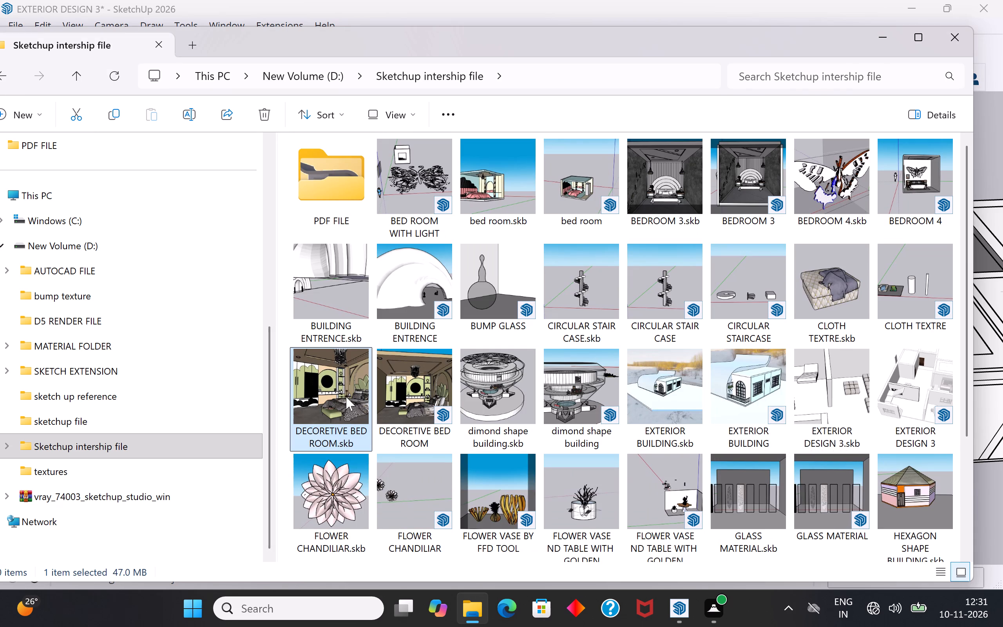
{"action": "triple_click", "coordinate": [347, 383]}
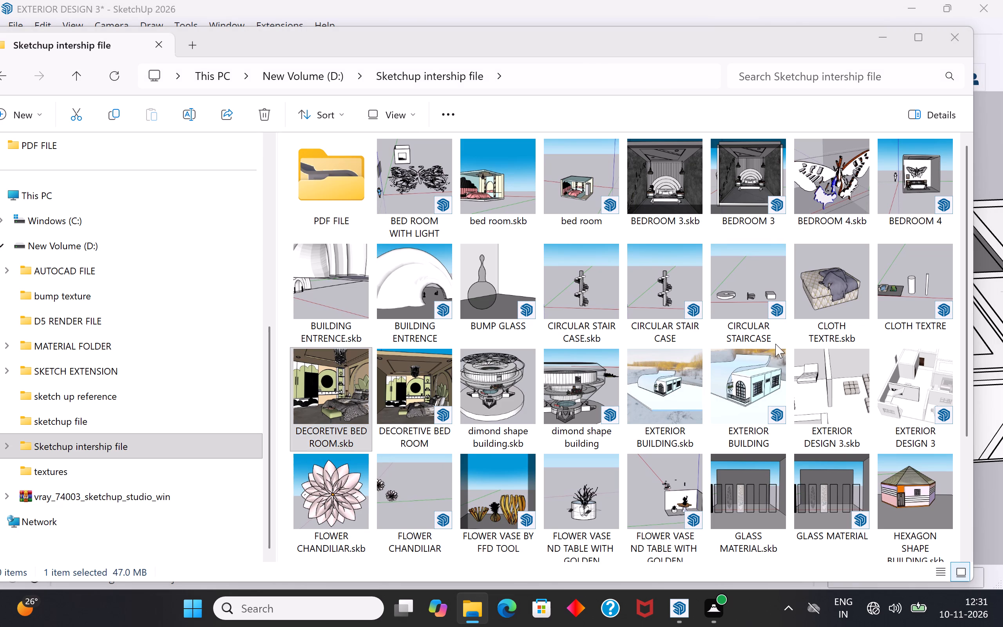
Open the decoretive bedrom 01 image from the PDF FILE folder and view it enlarged in a maximized window.
{"action": "double_click", "coordinate": [343, 193]}
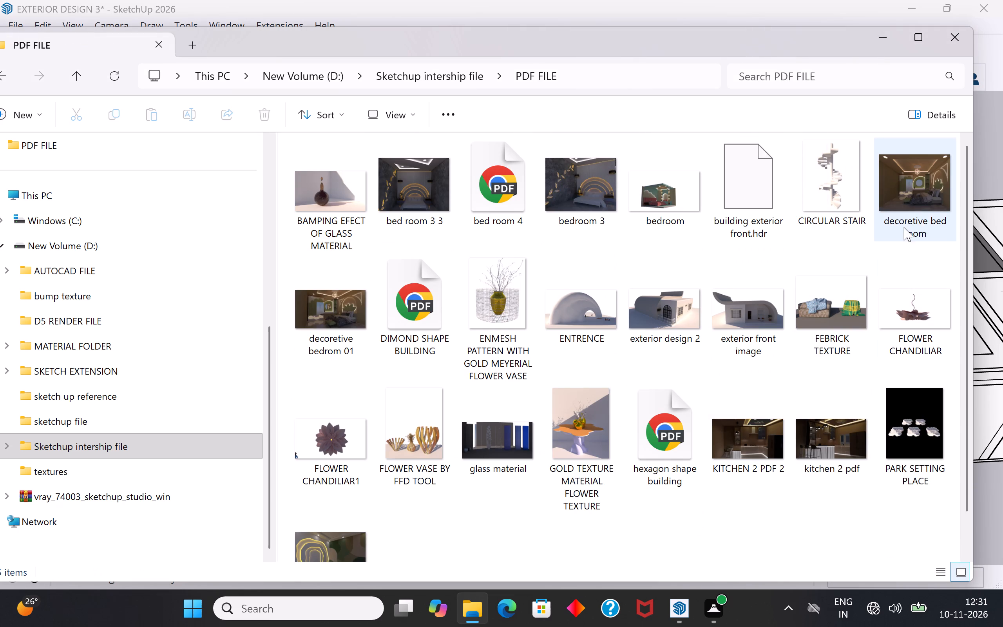
{"action": "left_click", "coordinate": [331, 306]}
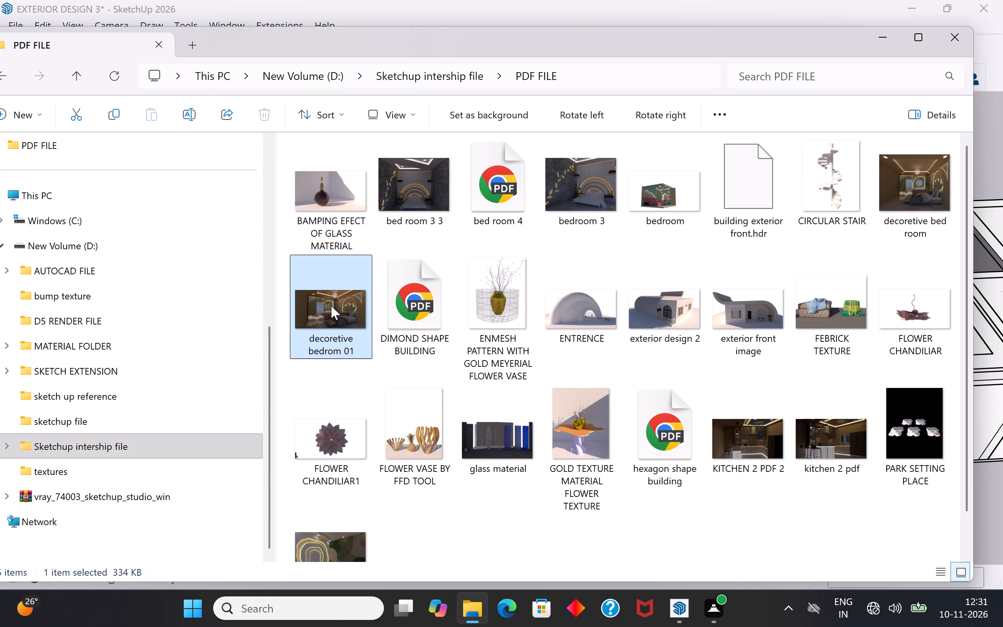
{"action": "double_click", "coordinate": [331, 306]}
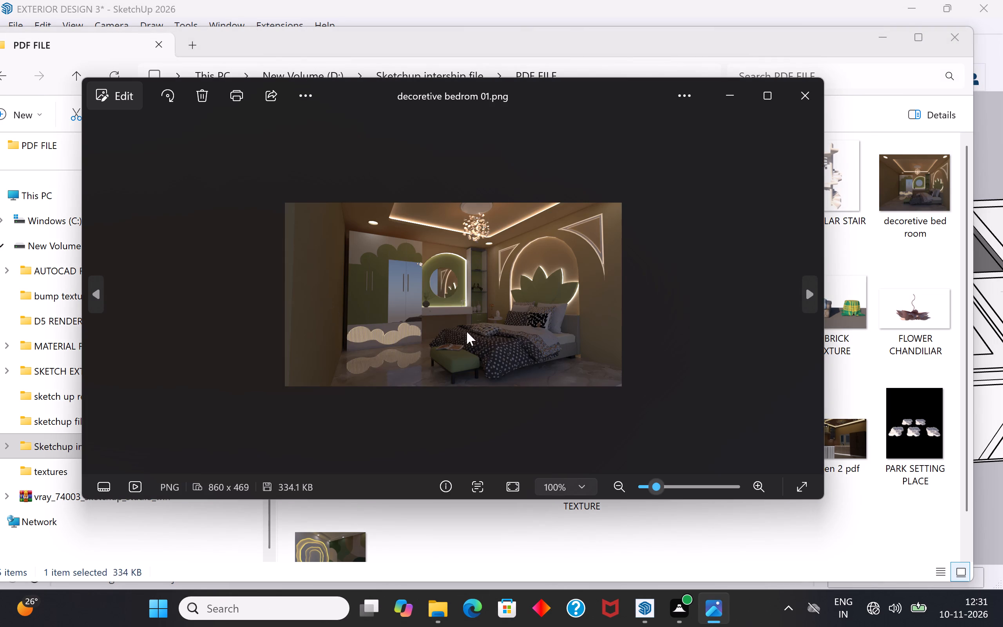
{"action": "scroll", "coordinate": [496, 324], "scroll_direction": "up", "scroll_amount": 4}
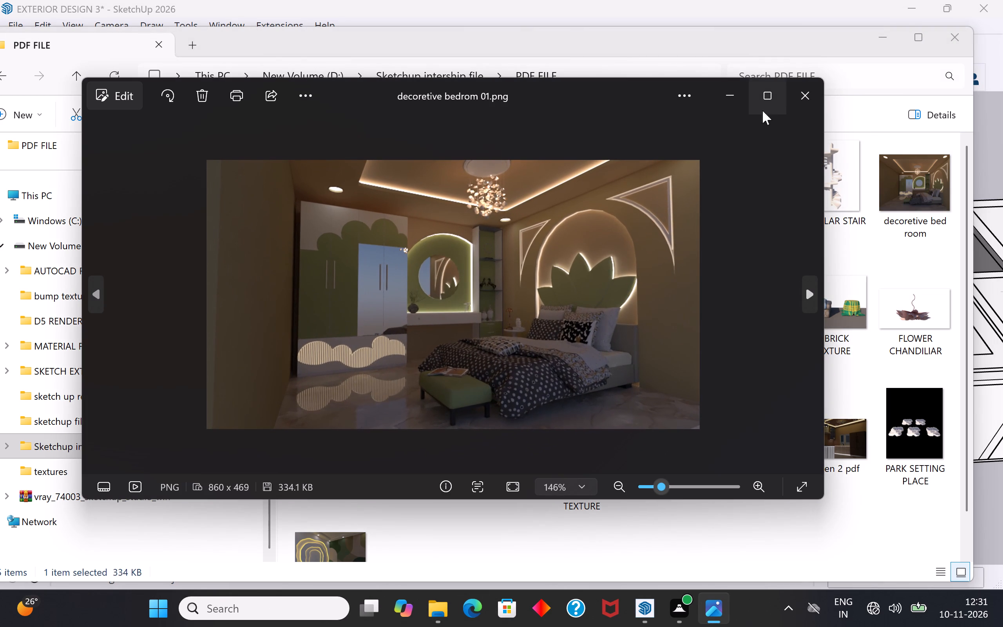
{"action": "left_click", "coordinate": [771, 97]}
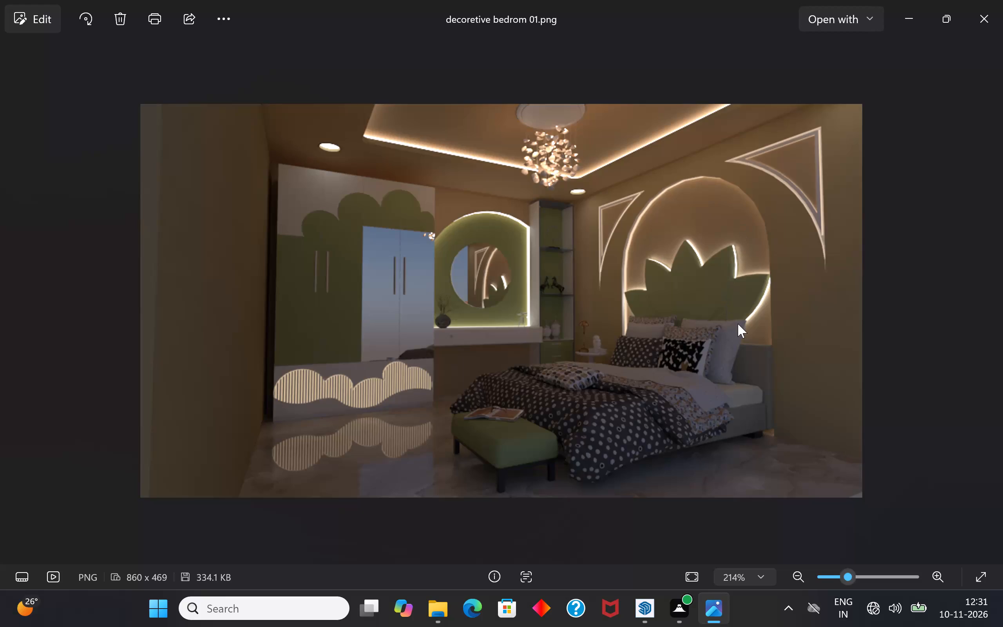
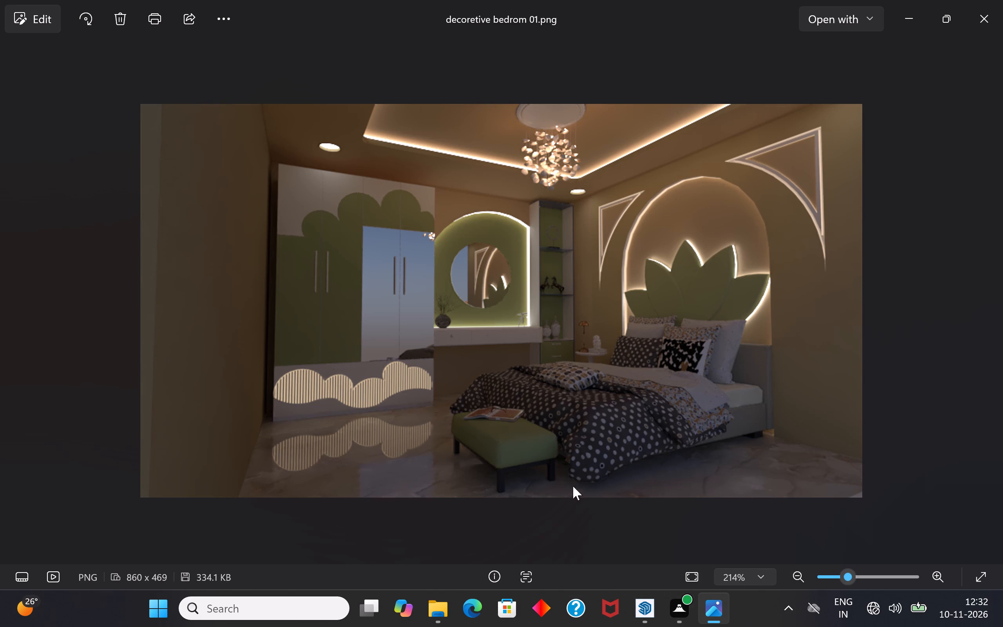
Close the decorative bedroom reference image and the PDF FILE folder window, returning to the EXTERIOR DESIGN 3 model in SketchUp.
{"action": "scroll", "coordinate": [642, 395], "scroll_direction": "up", "scroll_amount": 1}
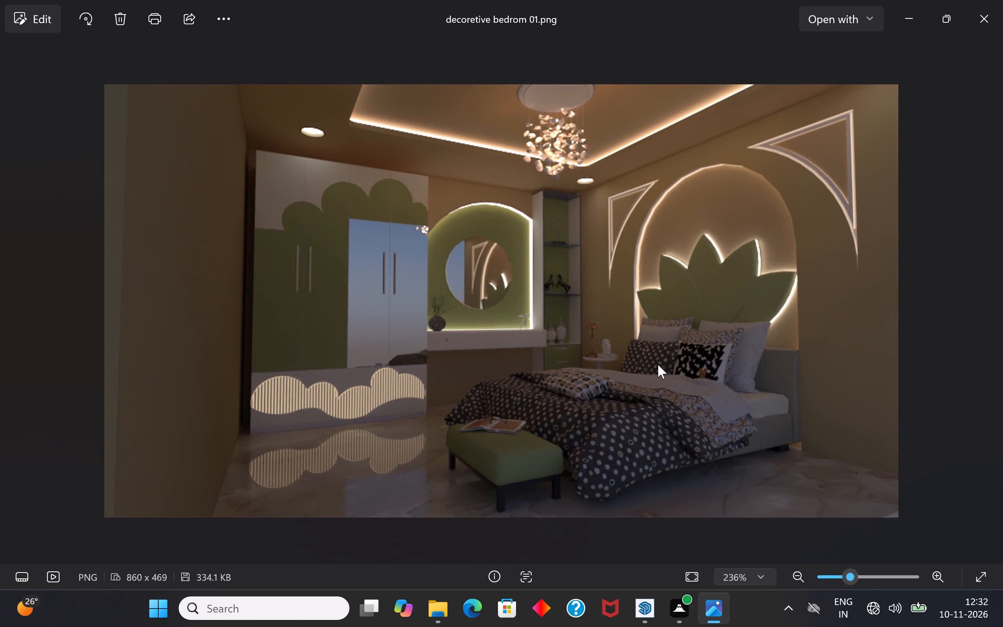
{"action": "left_click", "coordinate": [981, 24]}
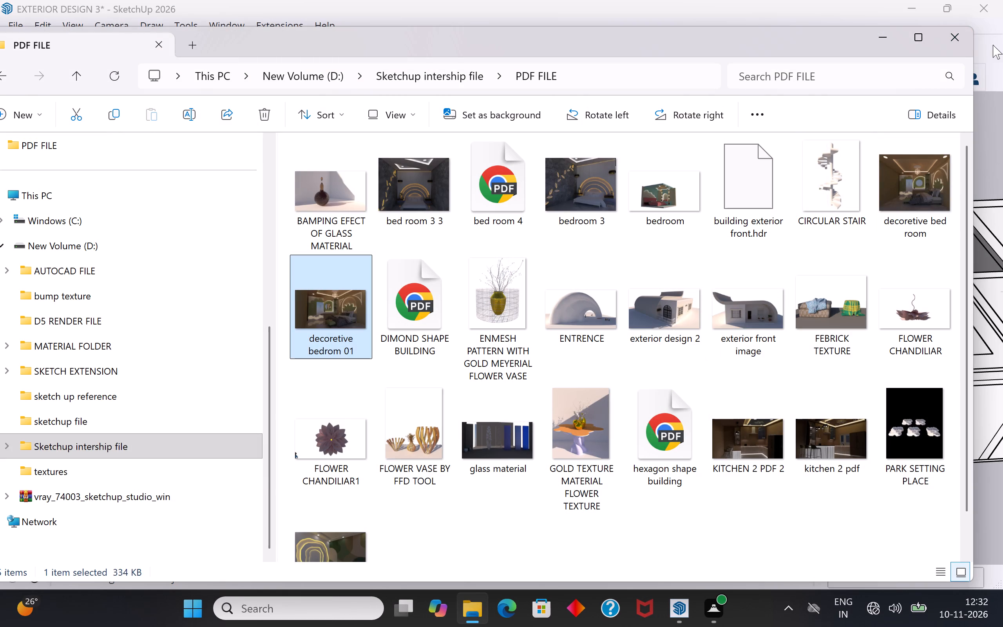
{"action": "left_click", "coordinate": [957, 37]}
Examine the detached square ceiling panel with the crossed circular centrepiece from above and from the side, beside the house.
{"action": "middle_click_drag", "start_coordinate": [520, 445], "coordinate": [525, 442]}
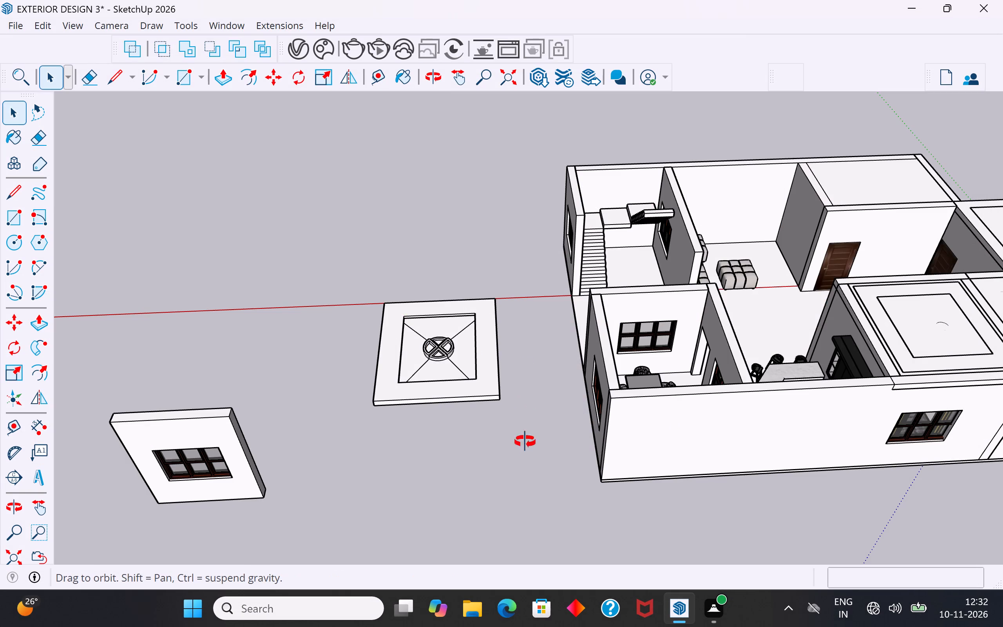
{"action": "middle_click_drag", "start_coordinate": [525, 442], "coordinate": [499, 398]}
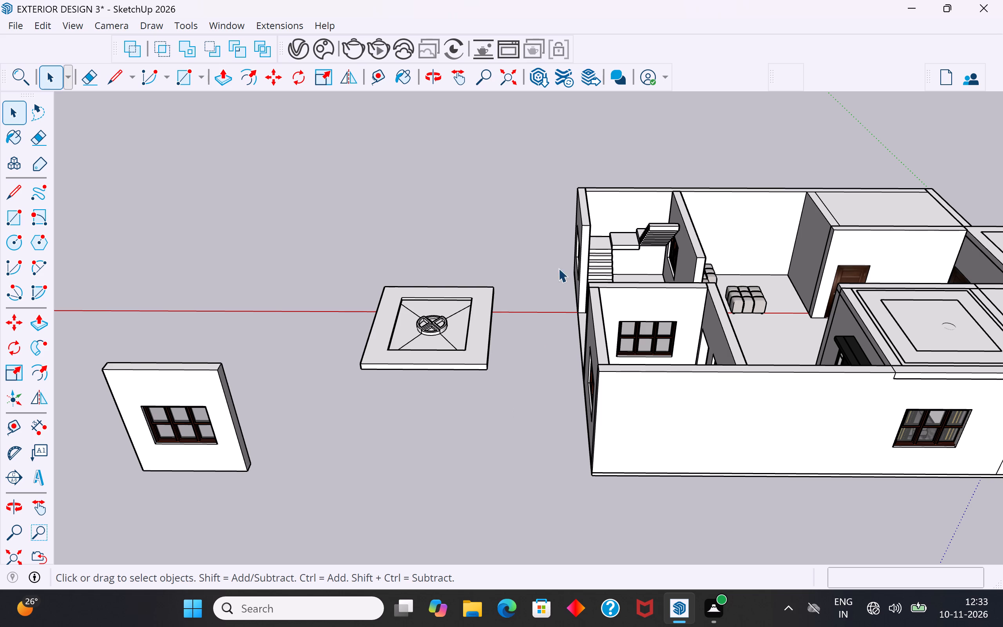
{"action": "middle_click_drag", "start_coordinate": [473, 462], "coordinate": [472, 501]}
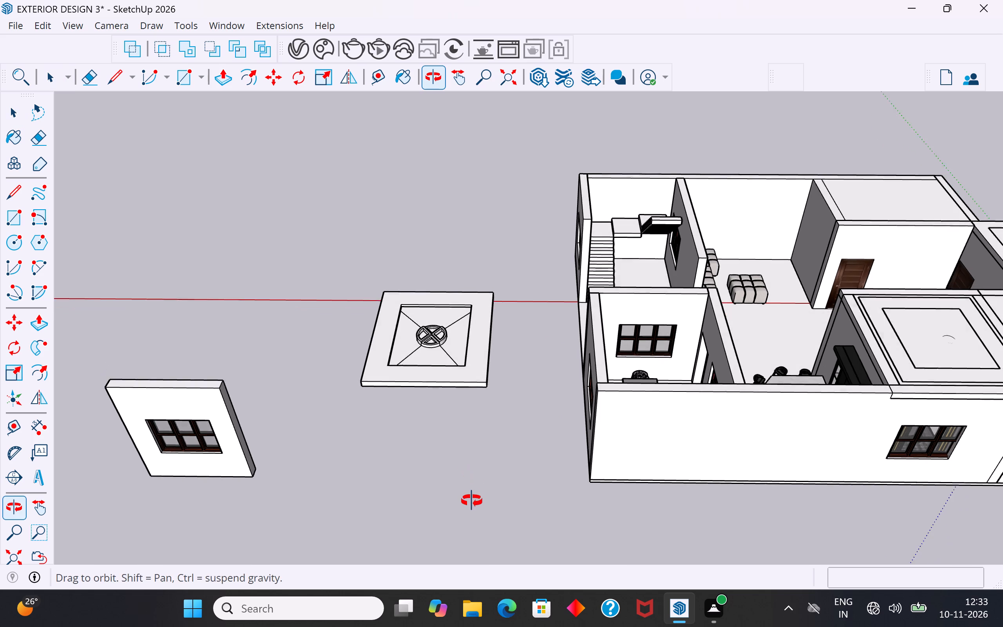
{"action": "middle_click_drag", "start_coordinate": [472, 501], "coordinate": [472, 502]}
{"action": "scroll", "coordinate": [461, 487], "scroll_direction": "up", "scroll_amount": 3}
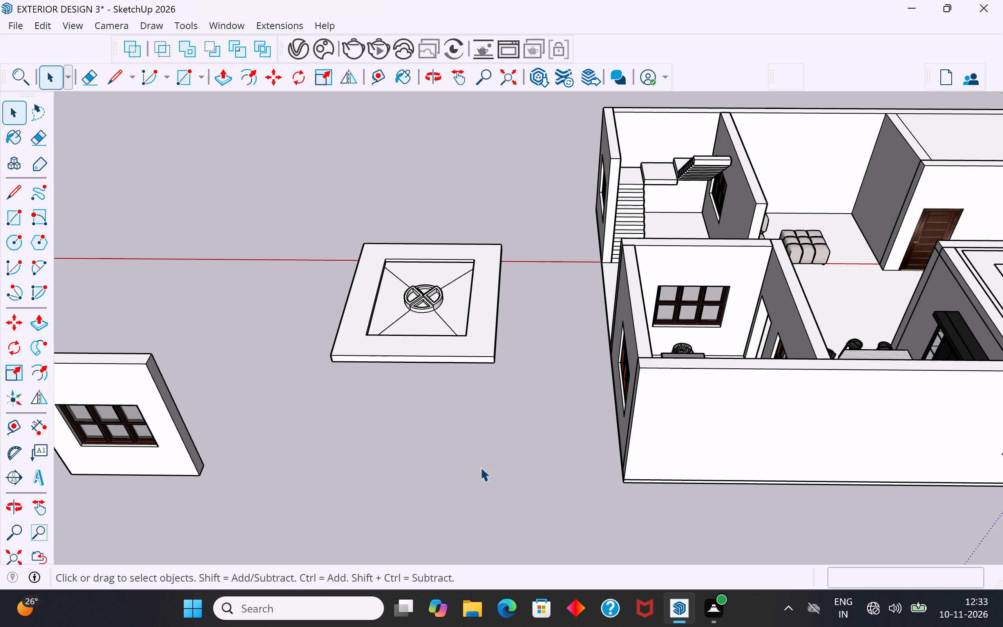
{"action": "left_click", "coordinate": [495, 443]}
{"action": "scroll", "coordinate": [519, 390], "scroll_direction": "down", "scroll_amount": 3}
{"action": "middle_click_drag", "start_coordinate": [517, 437], "coordinate": [569, 402]}
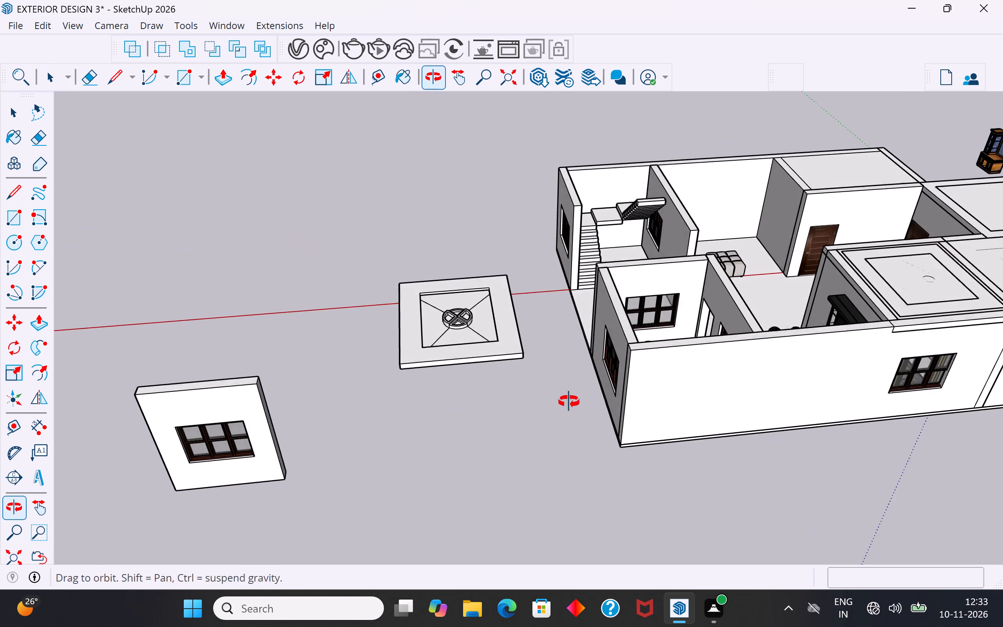
{"action": "middle_click_drag", "start_coordinate": [569, 402], "coordinate": [483, 376]}
{"action": "scroll", "coordinate": [485, 313], "scroll_direction": "up", "scroll_amount": 6}
{"action": "left_click", "coordinate": [485, 312]}
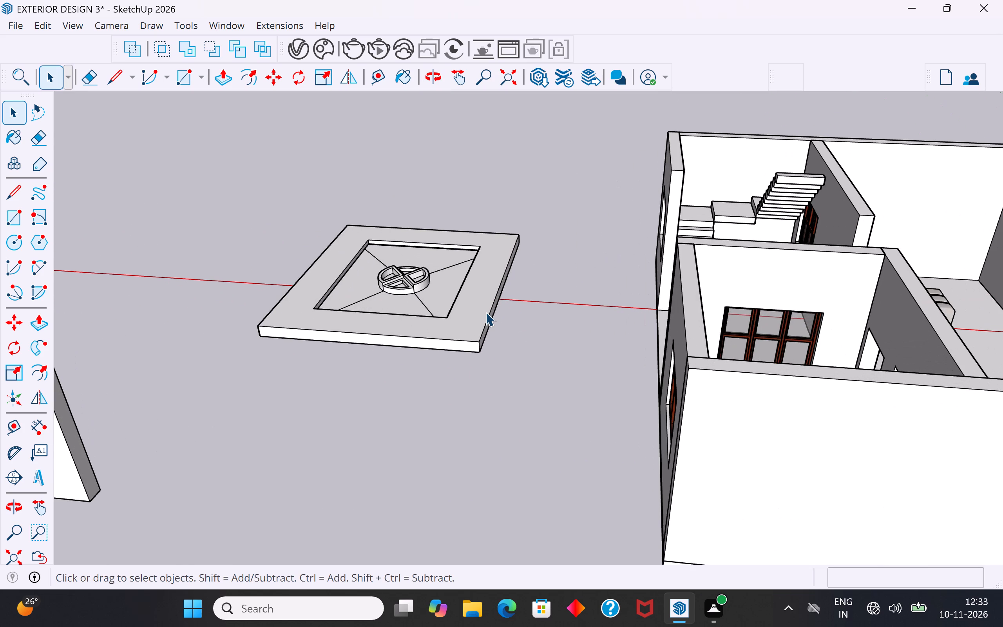
{"action": "left_click", "coordinate": [549, 389]}
{"action": "scroll", "coordinate": [468, 361], "scroll_direction": "up", "scroll_amount": 4}
{"action": "middle_click_drag", "start_coordinate": [468, 360], "coordinate": [518, 256]}
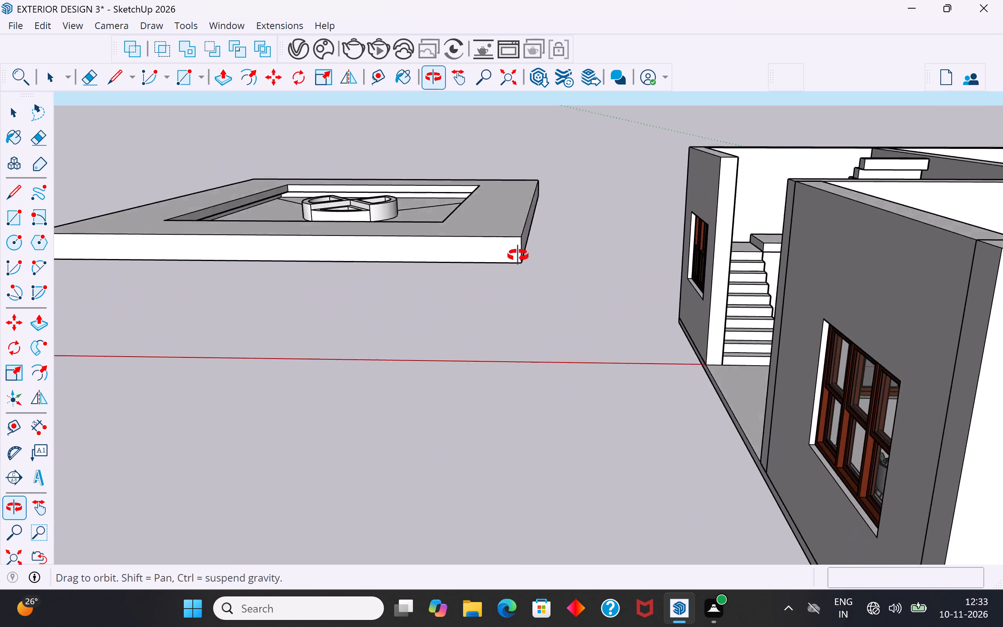
{"action": "middle_click_drag", "start_coordinate": [518, 256], "coordinate": [486, 517]}
{"action": "scroll", "coordinate": [497, 319], "scroll_direction": "down", "scroll_amount": 7}
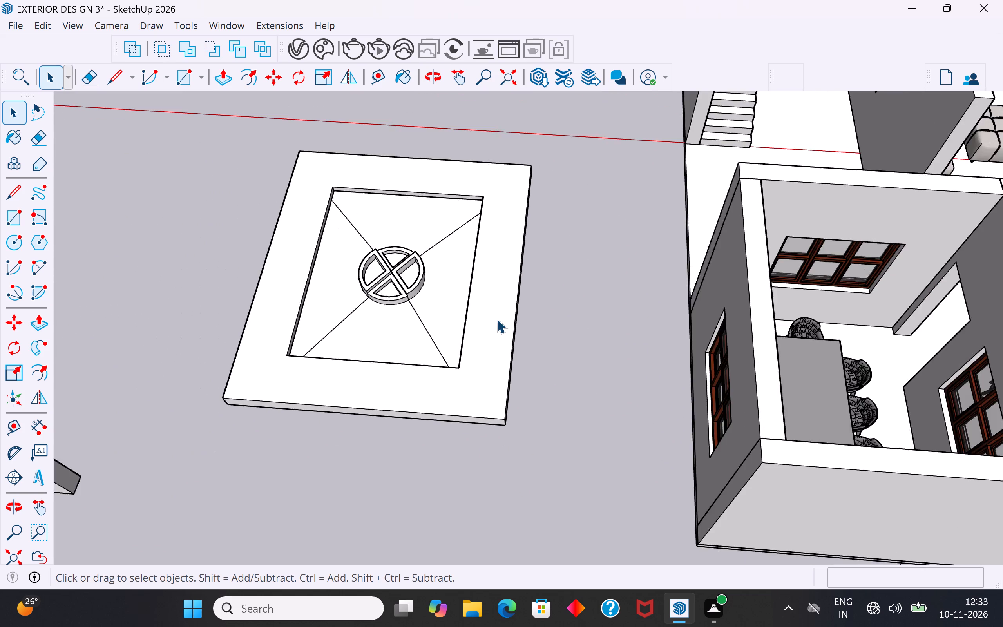
{"action": "scroll", "coordinate": [497, 319], "scroll_direction": "down", "scroll_amount": 3}
{"action": "left_click", "coordinate": [528, 385]}
{"action": "scroll", "coordinate": [528, 385], "scroll_direction": "down", "scroll_amount": 4}
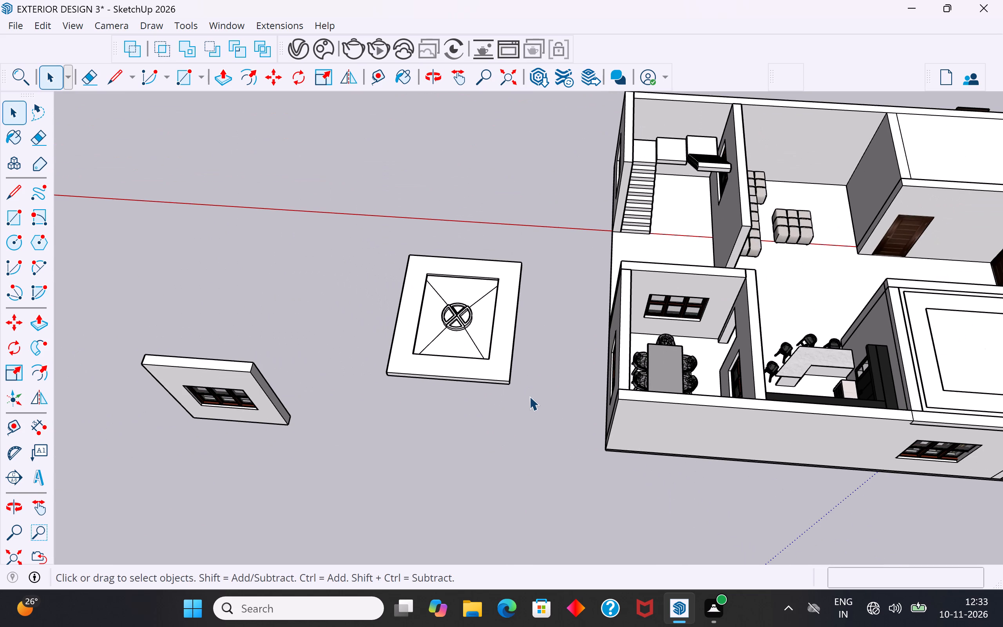
{"action": "middle_click_drag", "start_coordinate": [536, 327], "coordinate": [549, 388]}
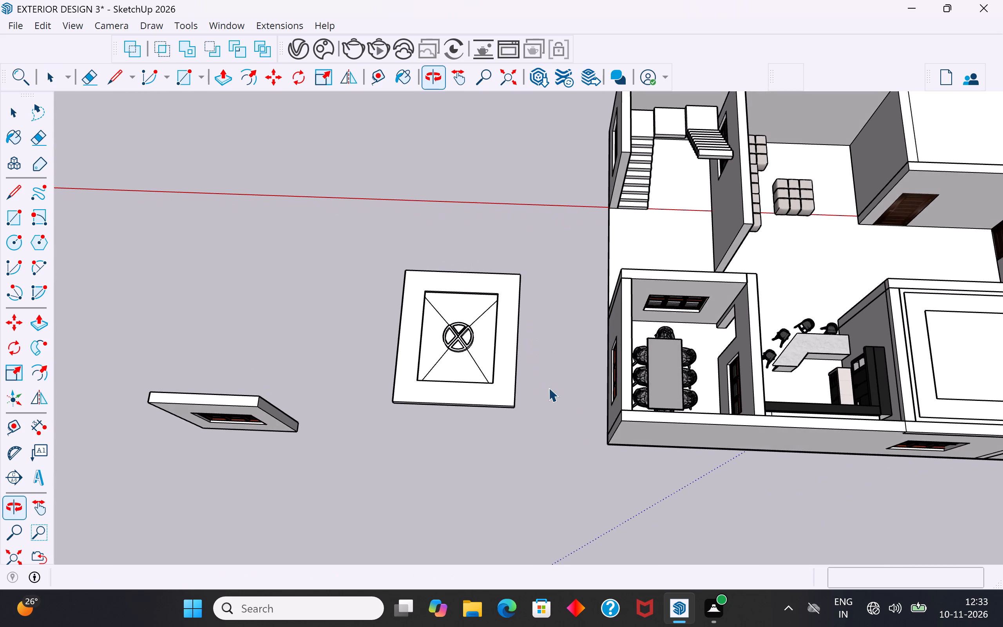
{"action": "scroll", "coordinate": [550, 388], "scroll_direction": "up", "scroll_amount": 4}
{"action": "middle_click_drag", "start_coordinate": [546, 397], "coordinate": [522, 159]}
{"action": "scroll", "coordinate": [467, 287], "scroll_direction": "down", "scroll_amount": 2}
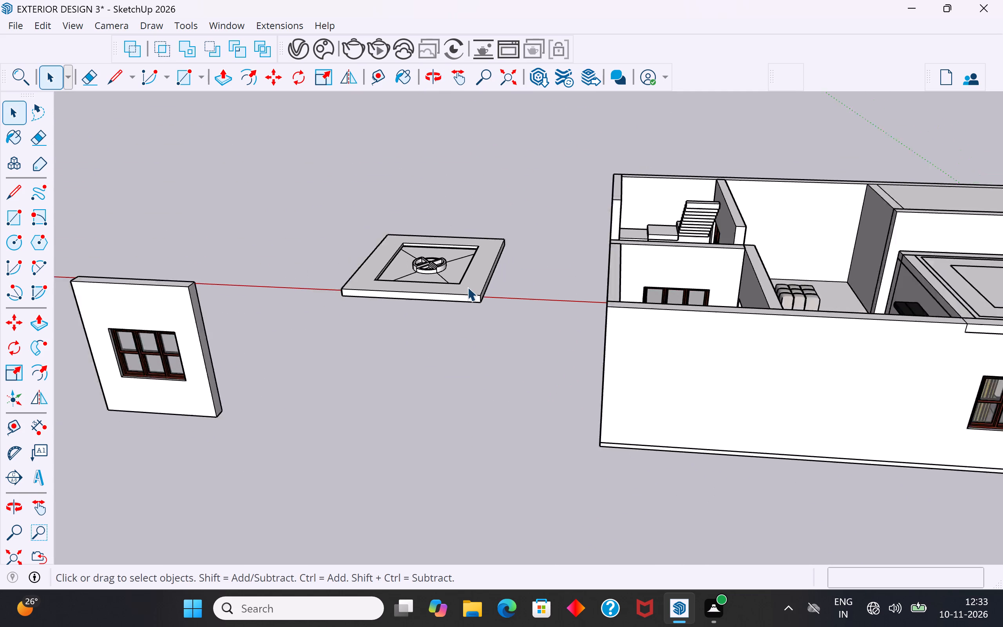
Examine the whole house layout together with the detached ceiling panel and the separate window wall from several angles.
{"action": "scroll", "coordinate": [467, 287], "scroll_direction": "down", "scroll_amount": 7}
{"action": "middle_click_drag", "start_coordinate": [537, 399], "coordinate": [767, 426]}
{"action": "scroll", "coordinate": [746, 379], "scroll_direction": "up", "scroll_amount": 2}
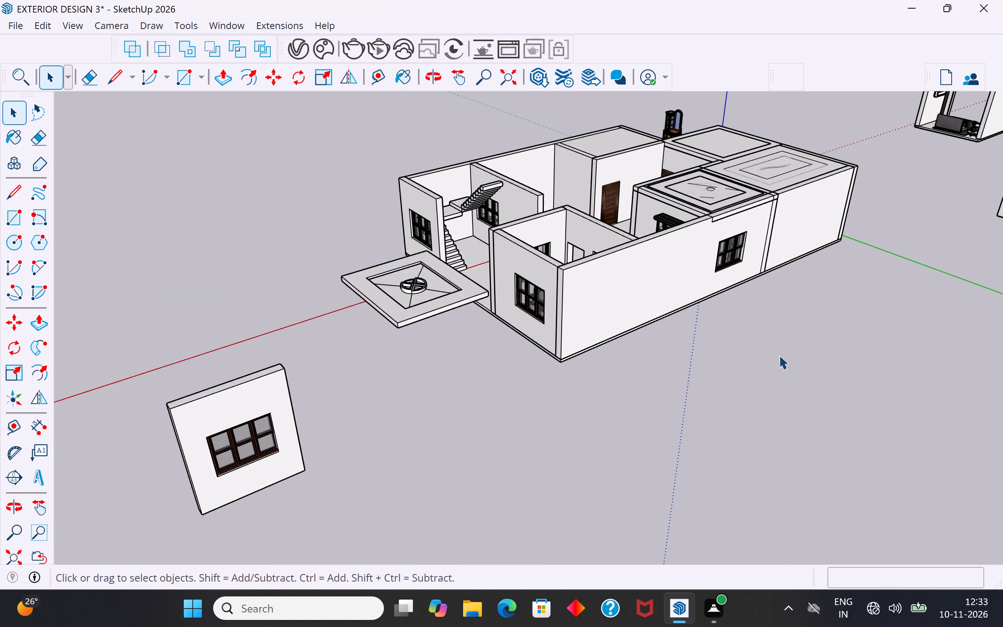
{"action": "scroll", "coordinate": [779, 355], "scroll_direction": "up", "scroll_amount": 1}
{"action": "middle_click_drag", "start_coordinate": [779, 355], "coordinate": [596, 415]}
{"action": "scroll", "coordinate": [578, 416], "scroll_direction": "down", "scroll_amount": 5}
{"action": "middle_click_drag", "start_coordinate": [572, 419], "coordinate": [577, 442]}
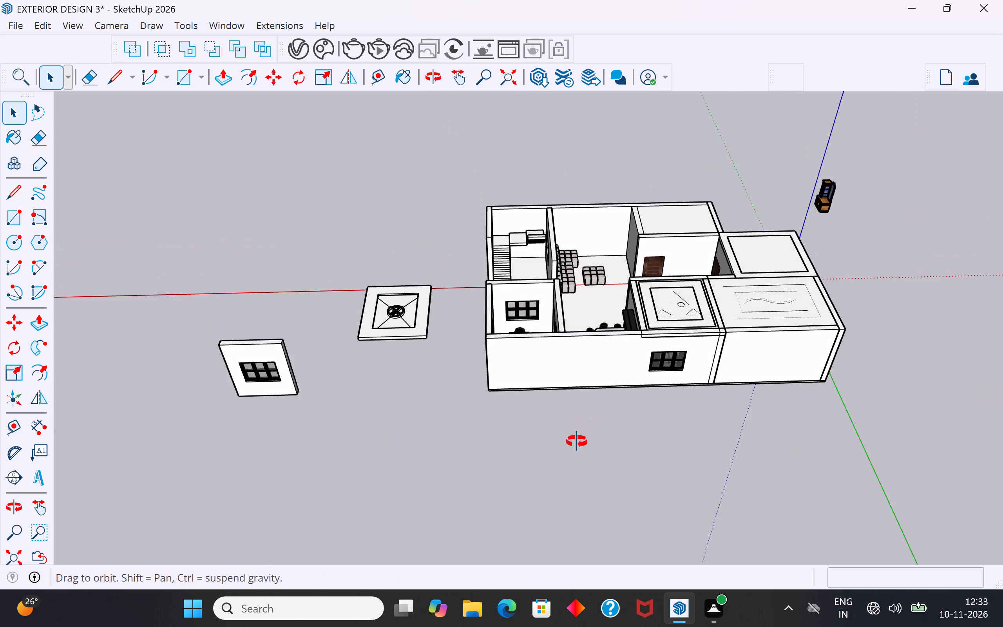
{"action": "middle_click_drag", "start_coordinate": [577, 442], "coordinate": [586, 472]}
{"action": "scroll", "coordinate": [442, 354], "scroll_direction": "up", "scroll_amount": 4}
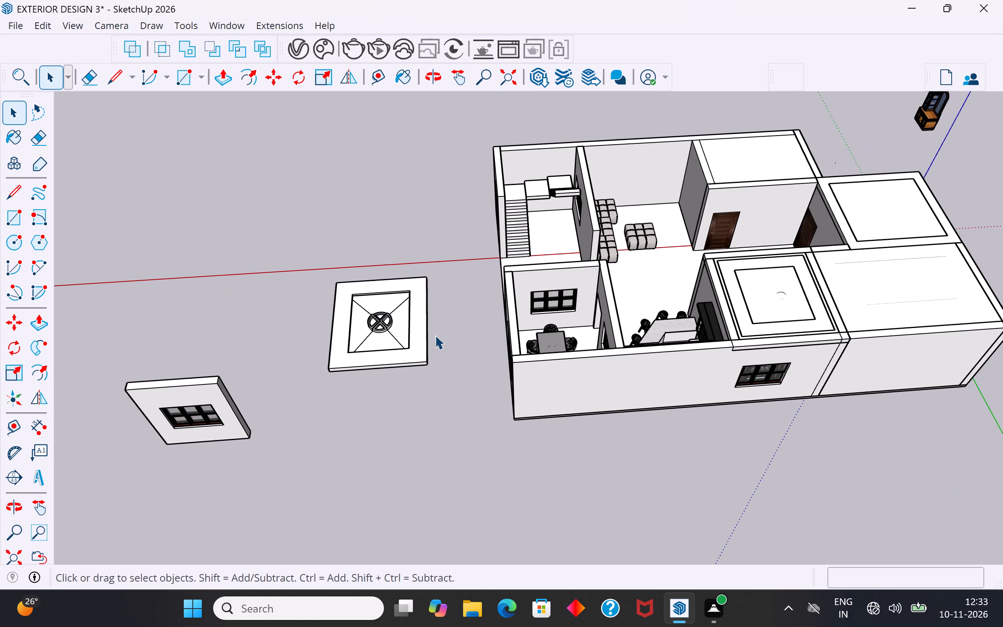
{"action": "scroll", "coordinate": [435, 335], "scroll_direction": "up", "scroll_amount": 4}
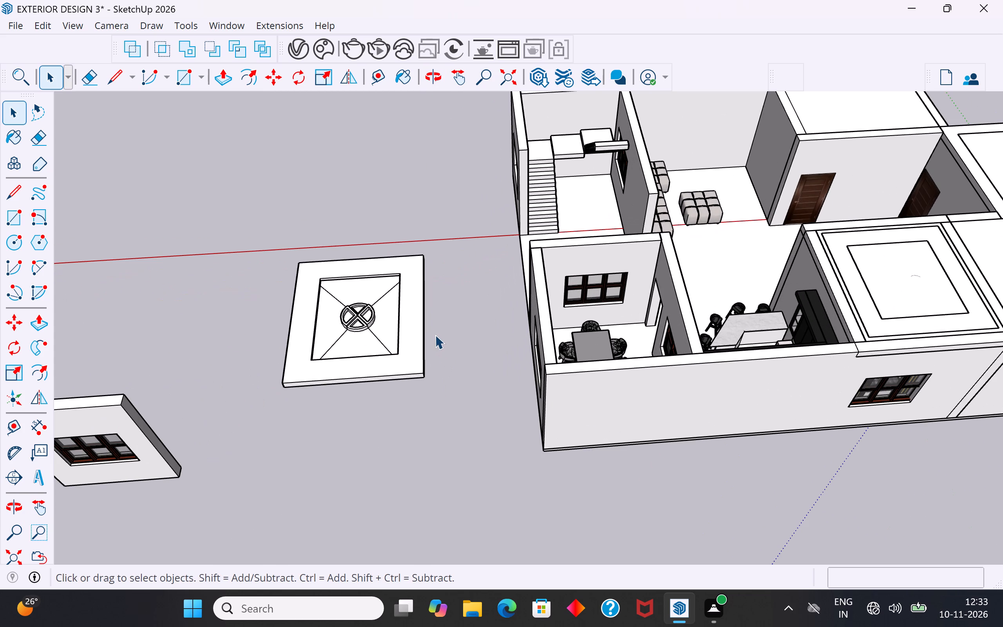
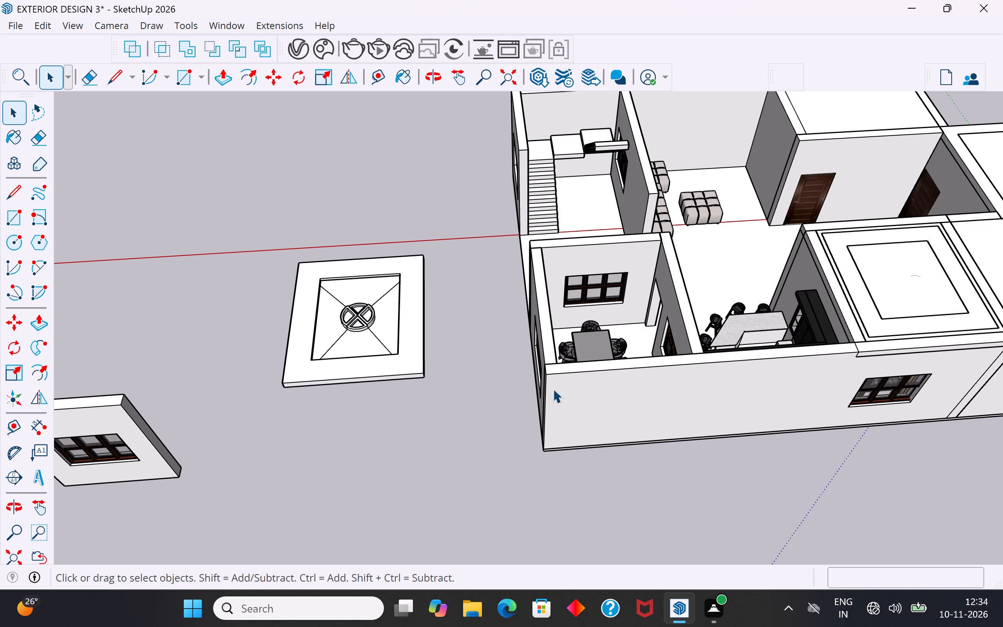
Render a V-Ray preview of the detached ceiling panel viewed face-on and inspect its recess and crossed circular centrepiece.
{"action": "scroll", "coordinate": [542, 383], "scroll_direction": "down", "scroll_amount": 4}
{"action": "middle_click_drag", "start_coordinate": [553, 265], "coordinate": [554, 420]}
{"action": "scroll", "coordinate": [378, 454], "scroll_direction": "up", "scroll_amount": 8}
{"action": "middle_click_drag", "start_coordinate": [546, 350], "coordinate": [526, 313]}
{"action": "scroll", "coordinate": [387, 348], "scroll_direction": "up", "scroll_amount": 6}
{"action": "middle_click_drag", "start_coordinate": [440, 284], "coordinate": [449, 361]}
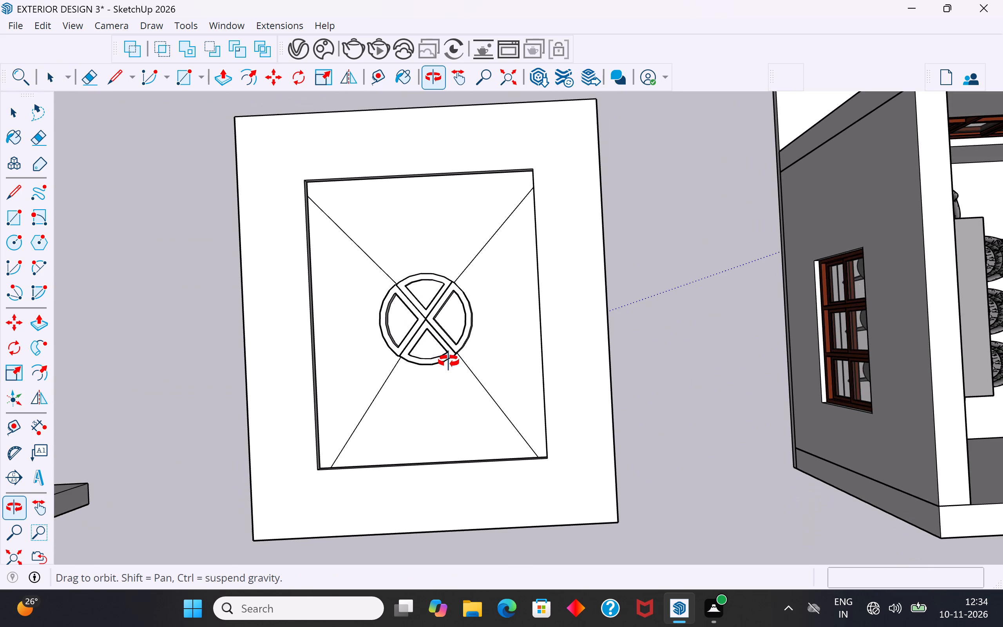
{"action": "middle_click_drag", "start_coordinate": [449, 361], "coordinate": [425, 334]}
{"action": "scroll", "coordinate": [425, 334], "scroll_direction": "up", "scroll_amount": 1}
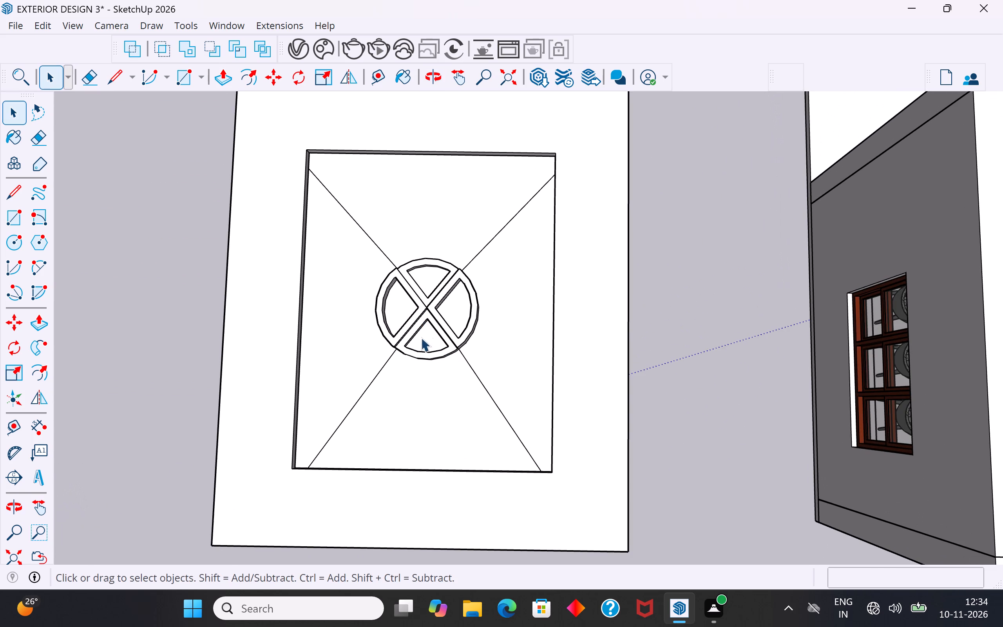
{"action": "scroll", "coordinate": [417, 359], "scroll_direction": "down", "scroll_amount": 2}
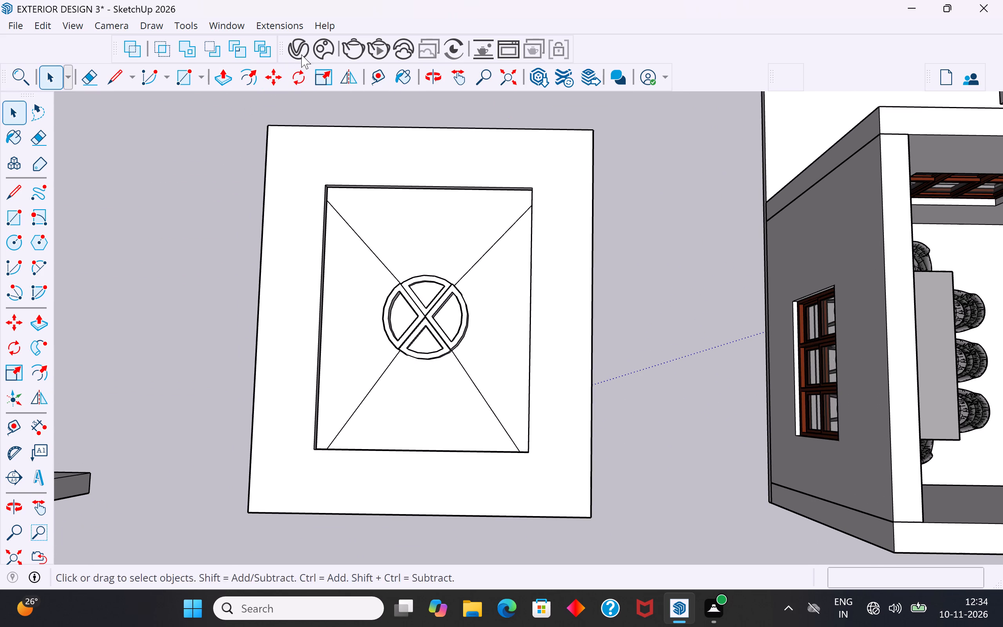
{"action": "left_click", "coordinate": [301, 52]}
{"action": "left_click", "coordinate": [585, 172]}
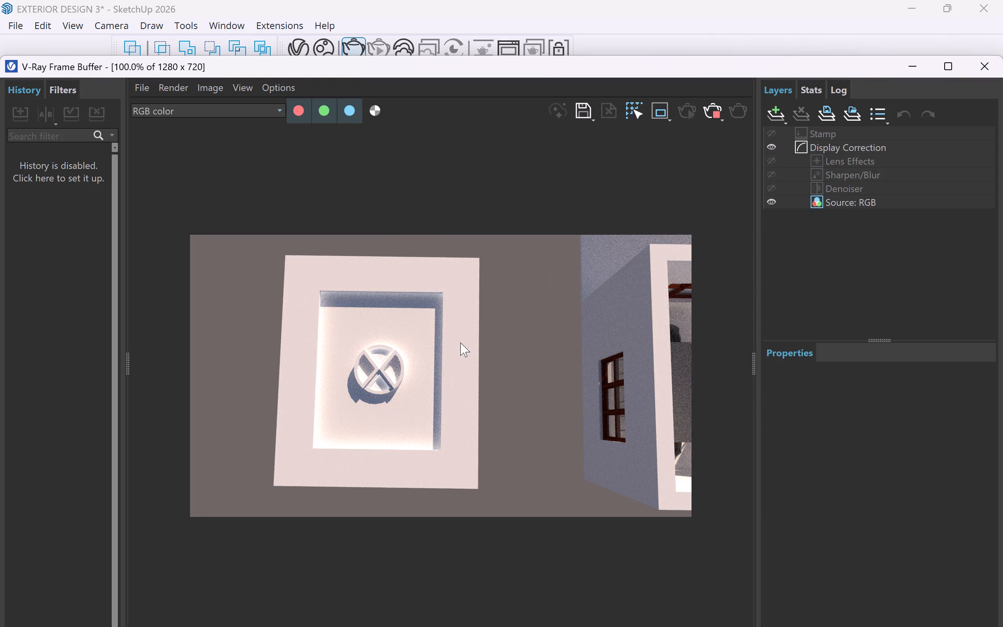
{"action": "scroll", "coordinate": [398, 381], "scroll_direction": "up", "scroll_amount": 2}
{"action": "scroll", "coordinate": [395, 452], "scroll_direction": "down", "scroll_amount": 3}
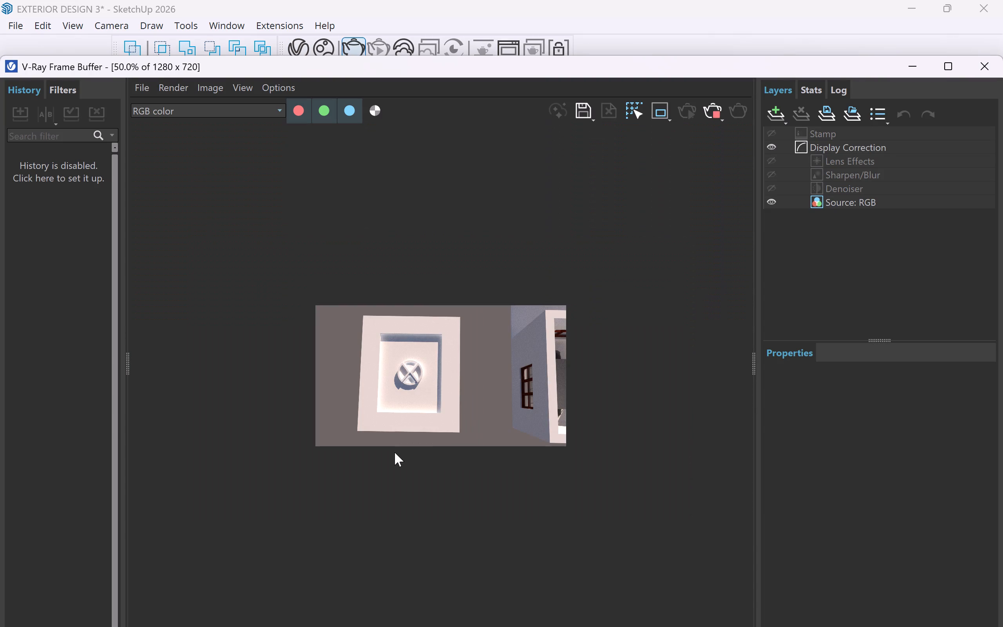
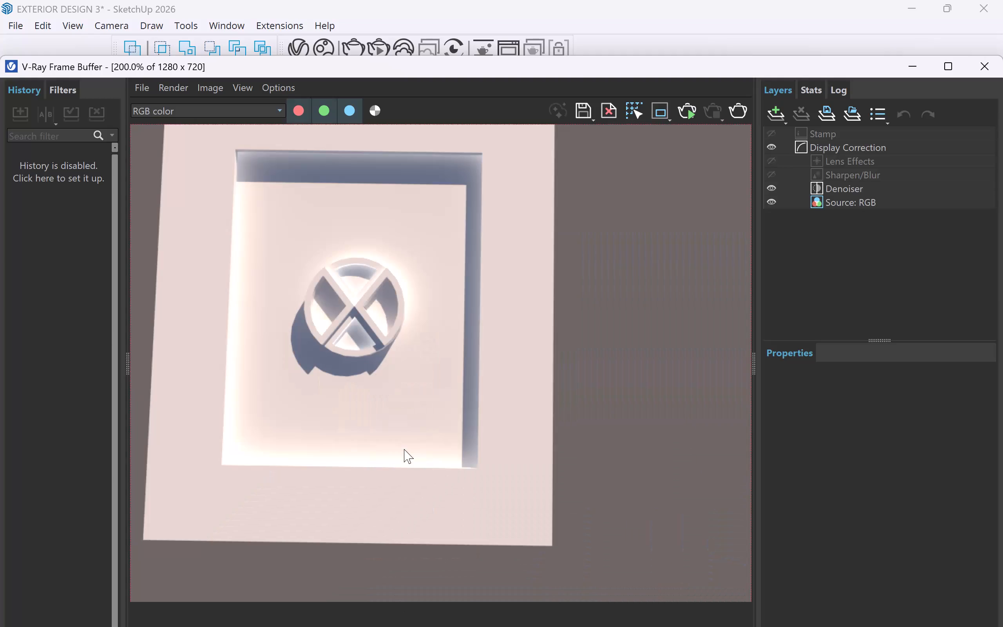
Compare the ceiling panel render close up and at full frame, and close the render window and the V-Ray Asset Editor.
{"action": "scroll", "coordinate": [396, 455], "scroll_direction": "down", "scroll_amount": 2}
{"action": "scroll", "coordinate": [406, 385], "scroll_direction": "up", "scroll_amount": 2}
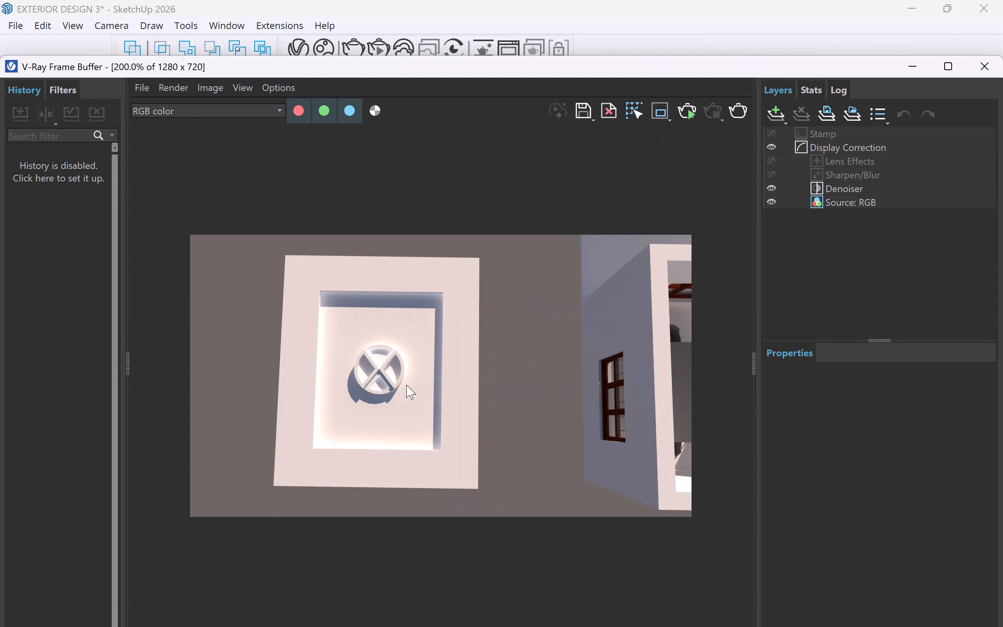
{"action": "scroll", "coordinate": [406, 393], "scroll_direction": "down", "scroll_amount": 1}
{"action": "left_click", "coordinate": [983, 65]}
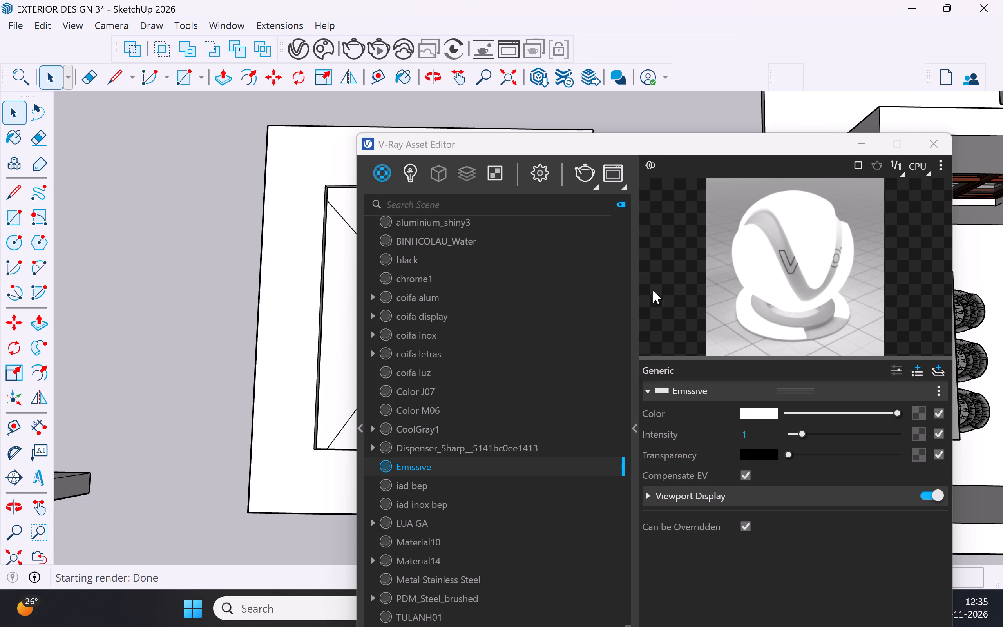
{"action": "left_click", "coordinate": [715, 103]}
{"action": "left_click", "coordinate": [936, 142]}
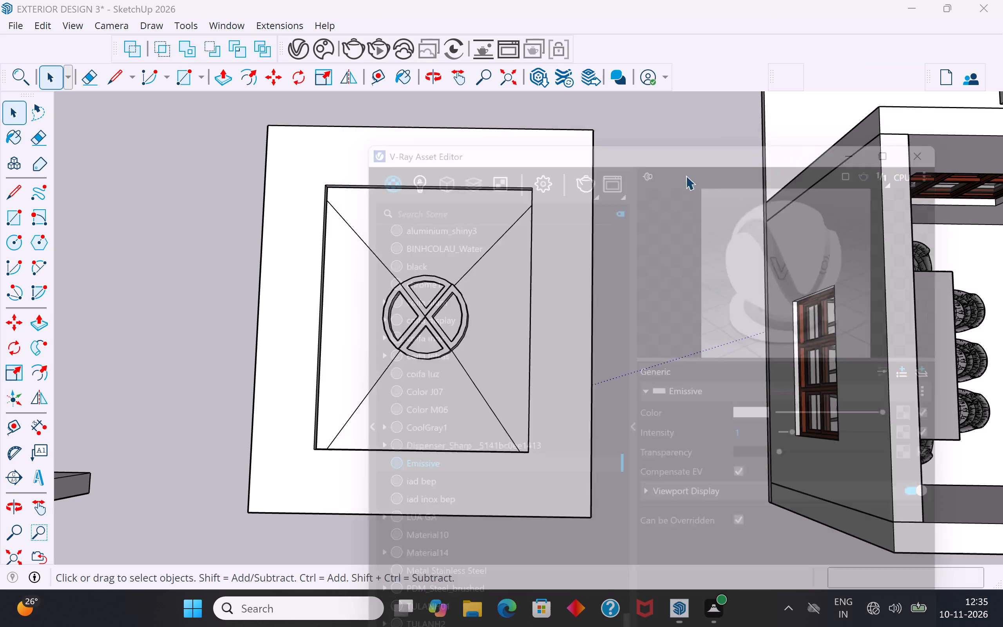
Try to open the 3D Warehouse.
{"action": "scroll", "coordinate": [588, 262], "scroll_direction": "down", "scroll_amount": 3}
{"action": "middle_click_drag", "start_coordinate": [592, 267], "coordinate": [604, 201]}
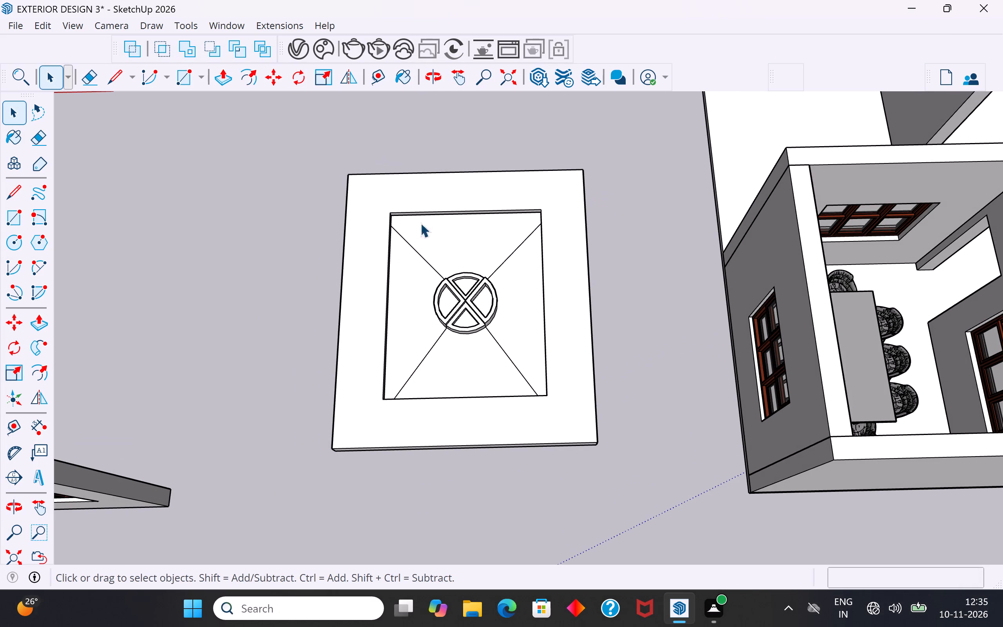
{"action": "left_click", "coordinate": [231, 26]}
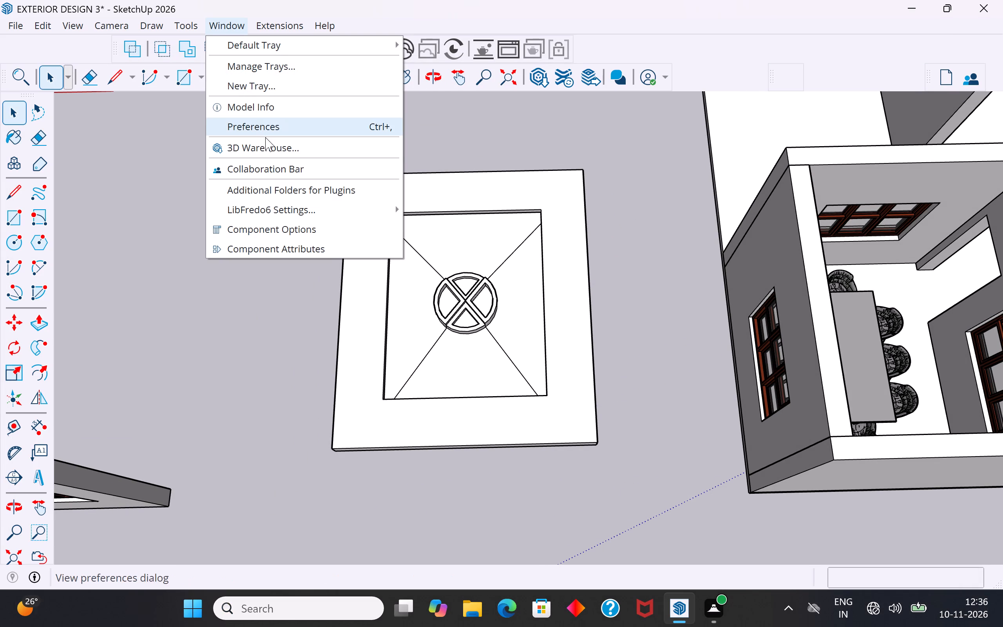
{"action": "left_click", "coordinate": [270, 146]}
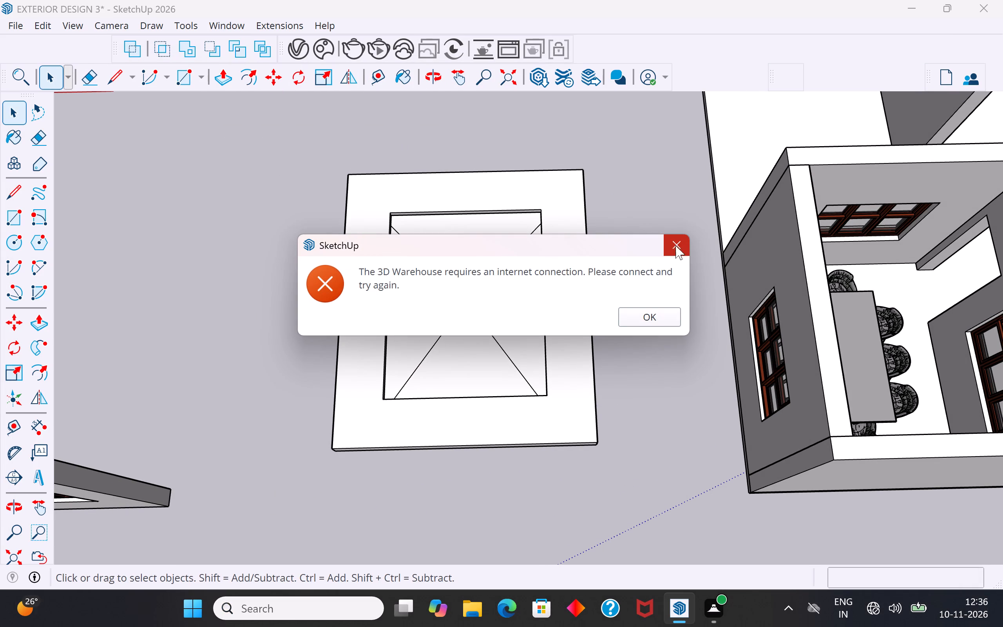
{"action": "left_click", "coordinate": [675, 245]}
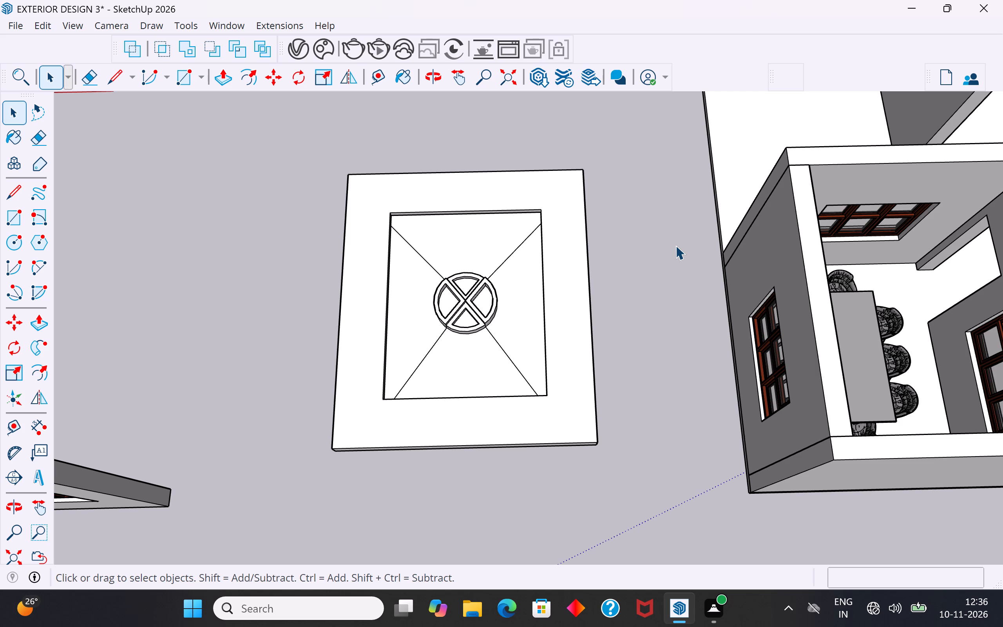
Open the 3D Warehouse and search its models for "hanging light".
{"action": "scroll", "coordinate": [487, 453], "scroll_direction": "down", "scroll_amount": 2}
{"action": "middle_click", "coordinate": [488, 449]}
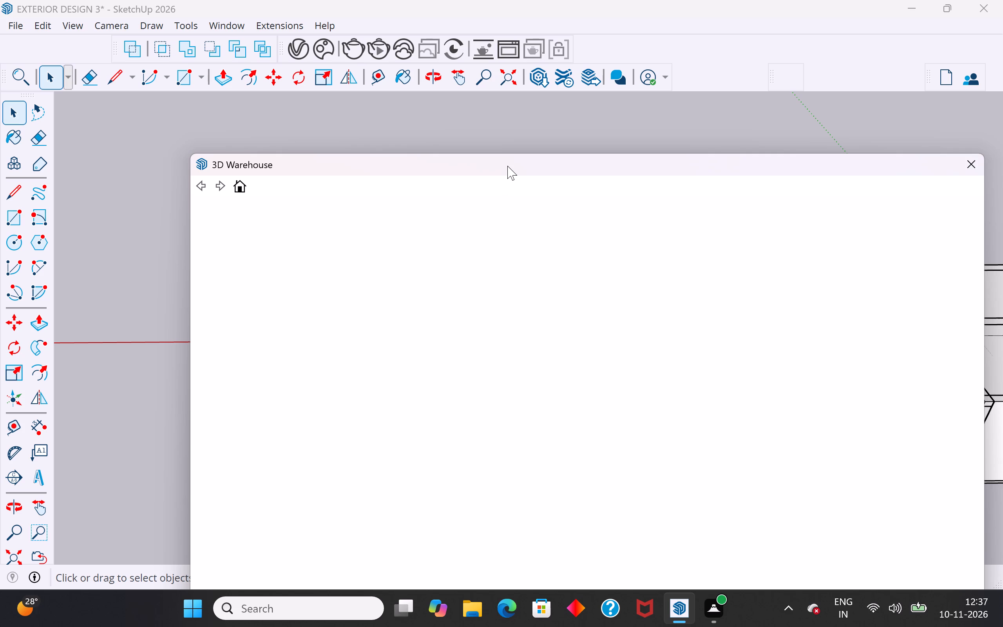
{"action": "left_click_drag", "start_coordinate": [520, 163], "coordinate": [475, 145]}
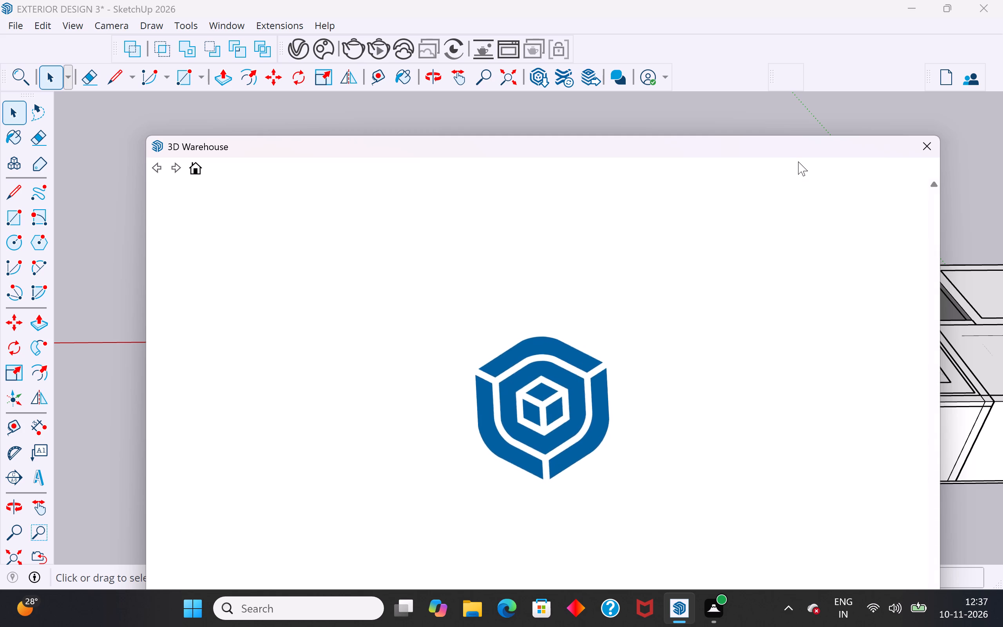
{"action": "left_click", "coordinate": [934, 186]}
{"action": "left_click_drag", "start_coordinate": [715, 142], "coordinate": [726, 100]}
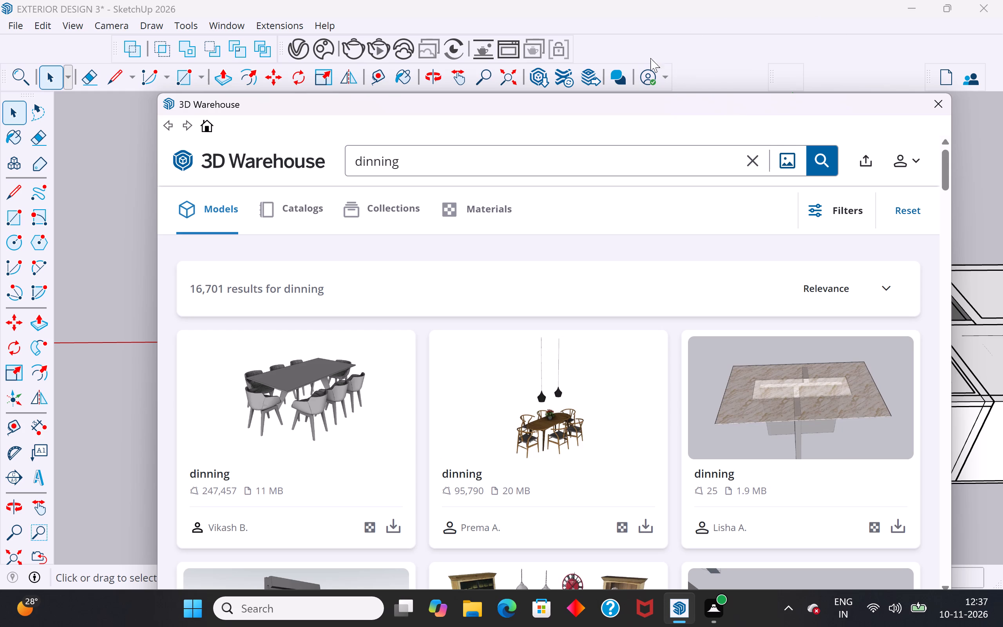
{"action": "scroll", "coordinate": [596, 65], "scroll_direction": "down", "scroll_amount": 3}
{"action": "scroll", "coordinate": [611, 310], "scroll_direction": "down", "scroll_amount": 3}
{"action": "scroll", "coordinate": [588, 335], "scroll_direction": "up", "scroll_amount": 1}
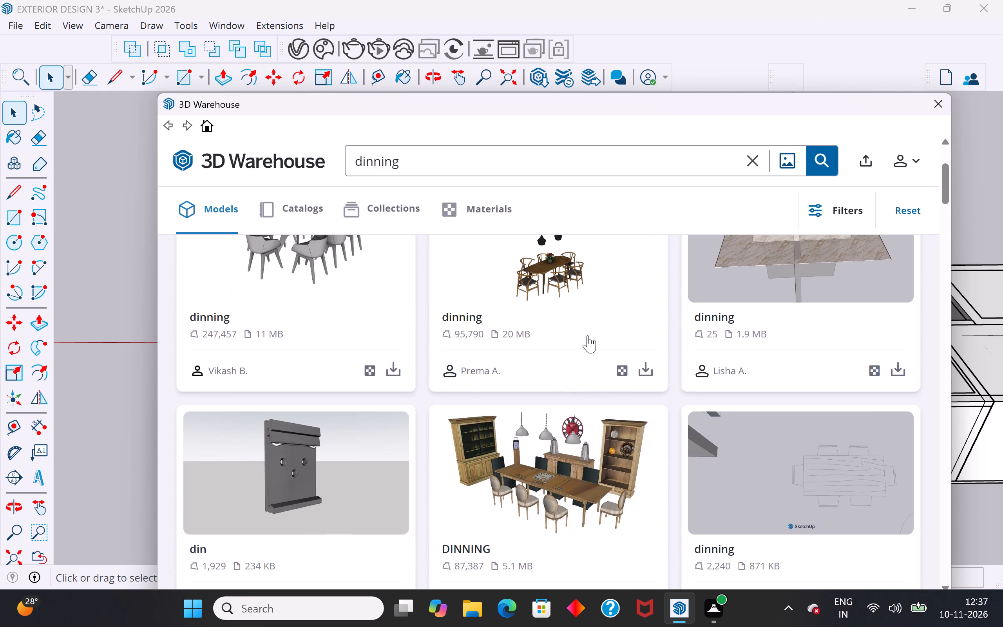
{"action": "scroll", "coordinate": [588, 335], "scroll_direction": "up", "scroll_amount": 1}
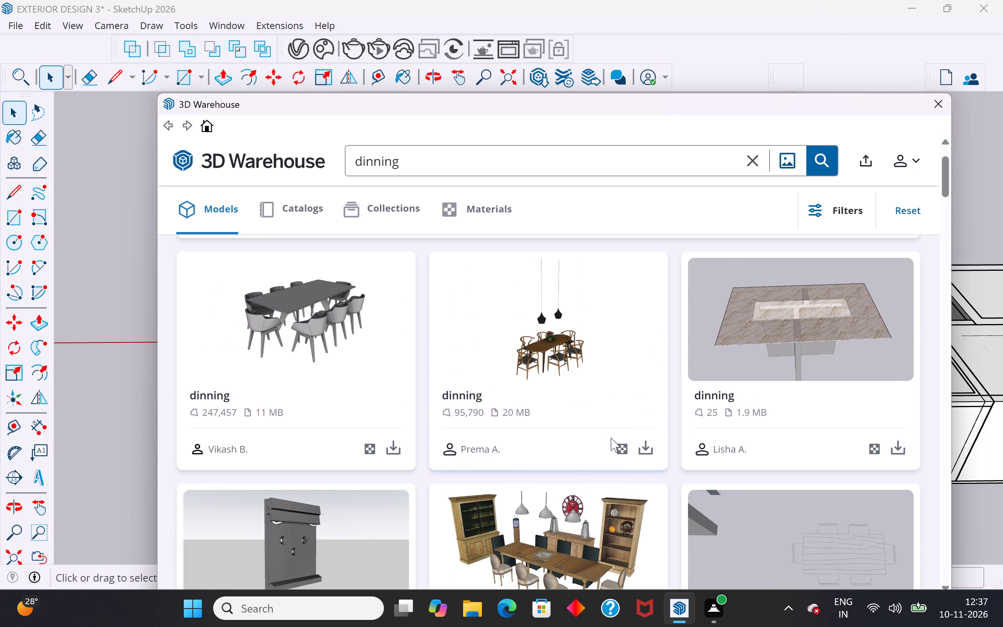
{"action": "left_click", "coordinate": [744, 167]}
{"action": "type", "text": "hanging light"}
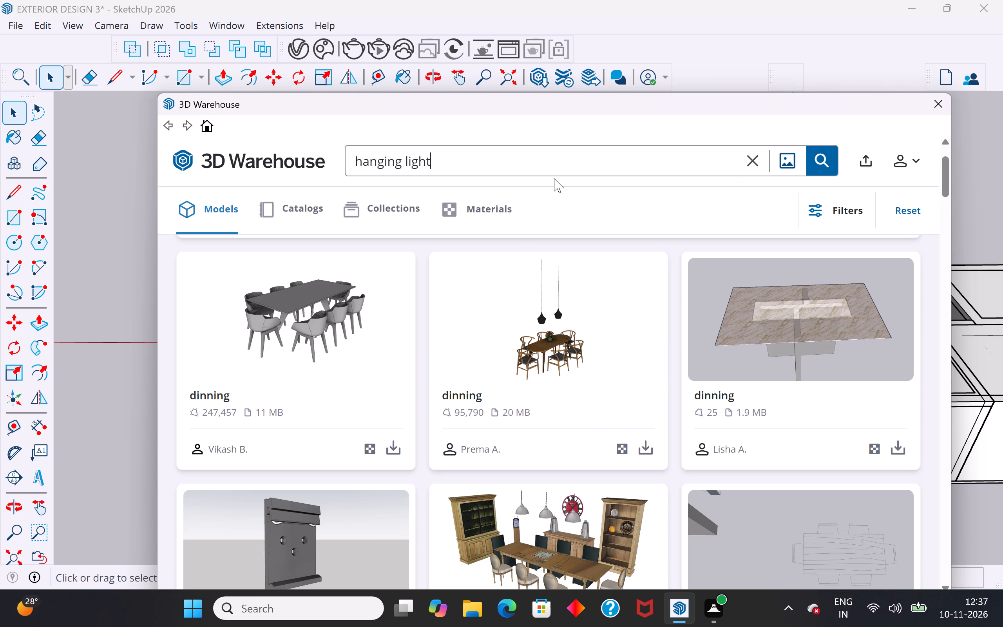
{"action": "key", "text": "Return"}
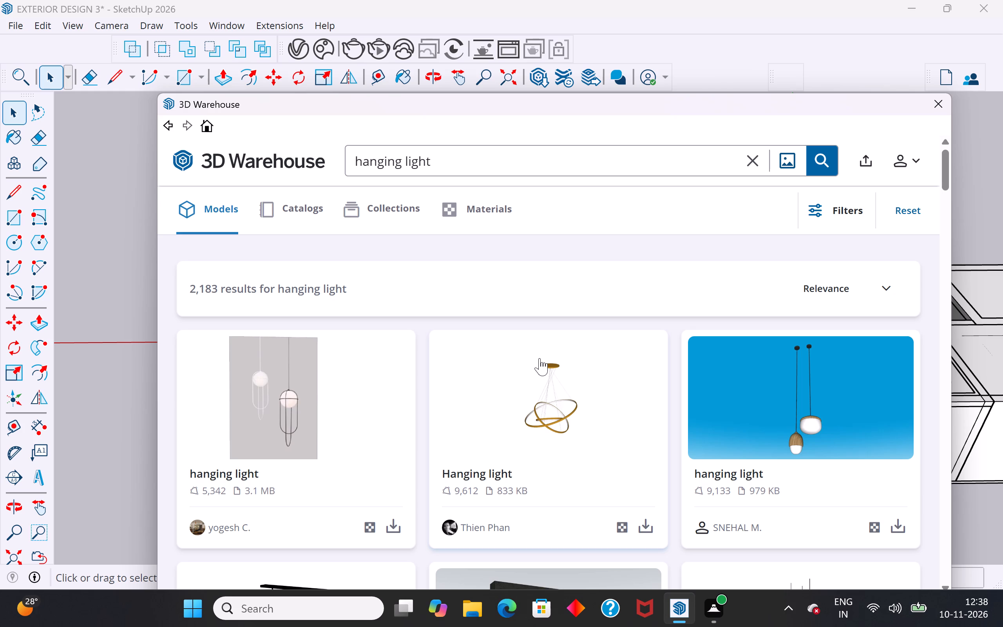
Browse the hanging light models and open the page of the Hanging Light with six pendants on a black beam.
{"action": "scroll", "coordinate": [657, 457], "scroll_direction": "down", "scroll_amount": 3}
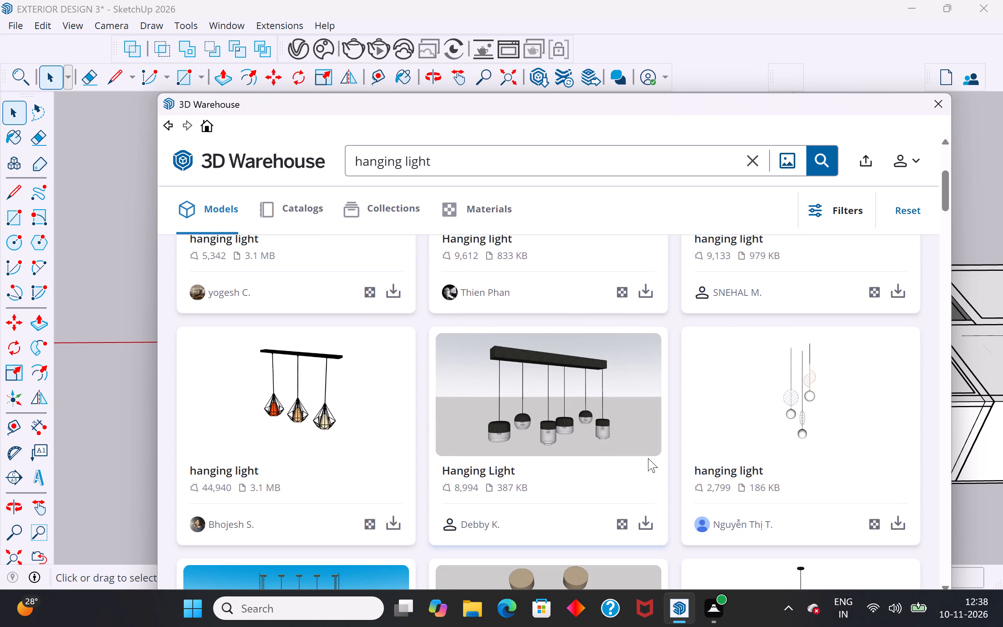
{"action": "middle_click_drag", "start_coordinate": [632, 368], "coordinate": [619, 363]}
{"action": "middle_click_drag", "start_coordinate": [619, 363], "coordinate": [618, 380]}
{"action": "scroll", "coordinate": [625, 477], "scroll_direction": "down", "scroll_amount": 4}
{"action": "scroll", "coordinate": [625, 477], "scroll_direction": "up", "scroll_amount": 3}
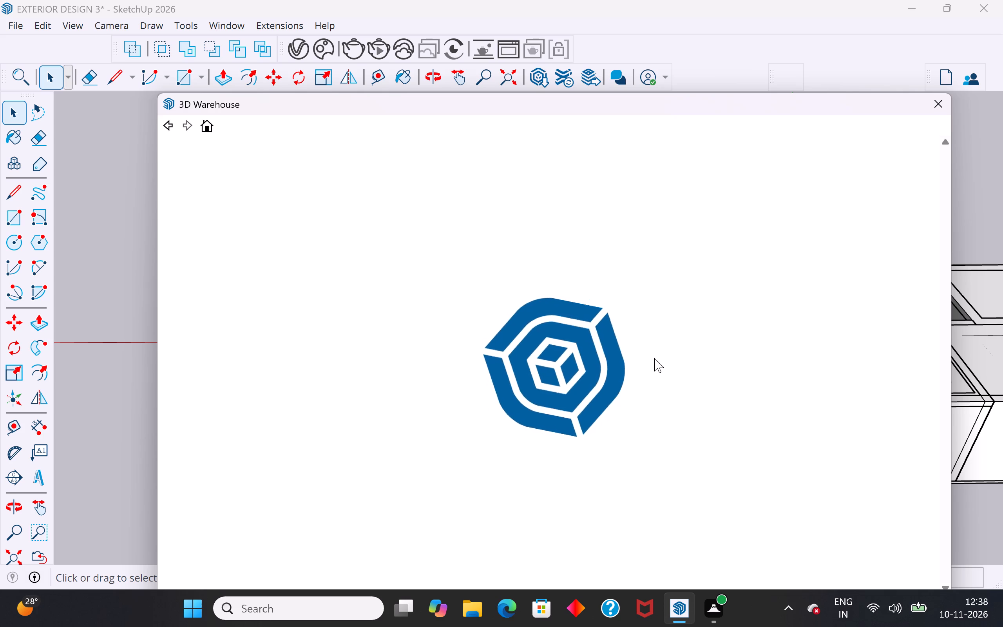
{"action": "scroll", "coordinate": [654, 358], "scroll_direction": "up", "scroll_amount": 1}
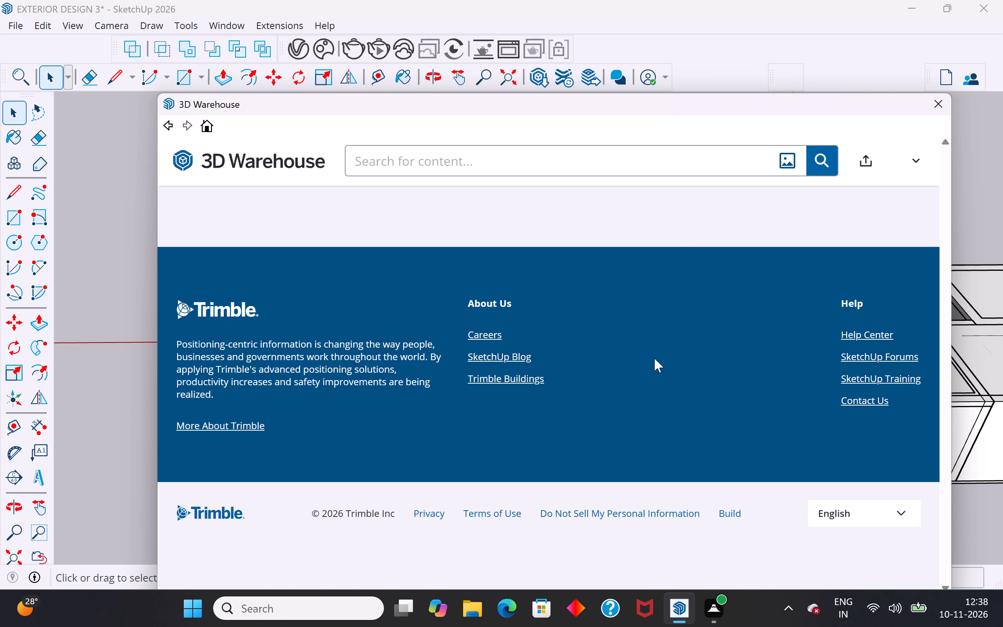
{"action": "scroll", "coordinate": [654, 358], "scroll_direction": "up", "scroll_amount": 3}
Examine the six-pendant Hanging Light's preview image and model info, and go back to the search results.
{"action": "left_click", "coordinate": [592, 169]}
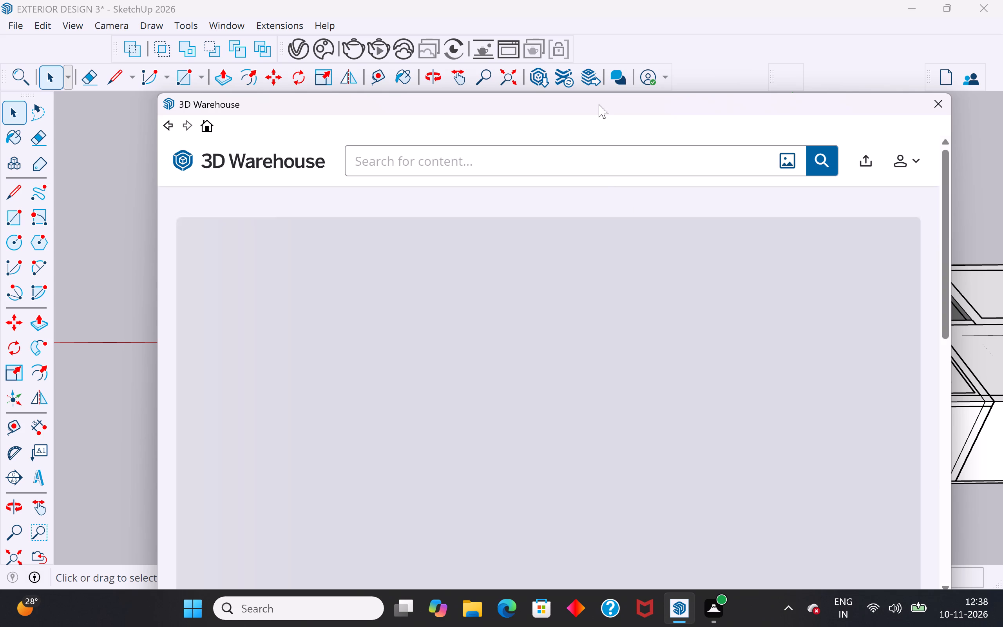
{"action": "scroll", "coordinate": [496, 324], "scroll_direction": "down", "scroll_amount": 7}
{"action": "scroll", "coordinate": [496, 324], "scroll_direction": "up", "scroll_amount": 8}
{"action": "scroll", "coordinate": [496, 324], "scroll_direction": "down", "scroll_amount": 5}
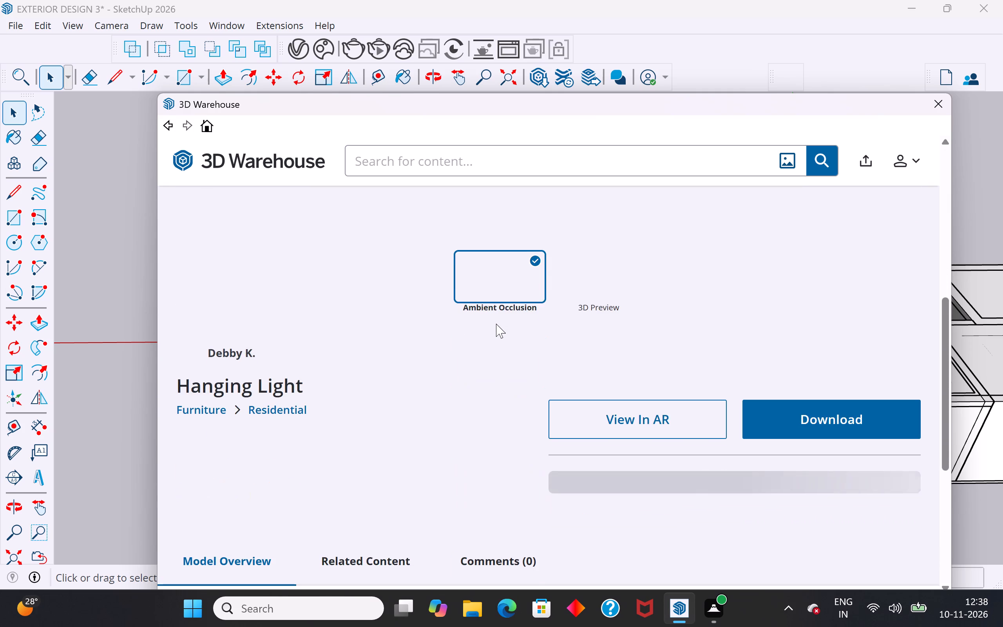
{"action": "scroll", "coordinate": [496, 324], "scroll_direction": "down", "scroll_amount": 8}
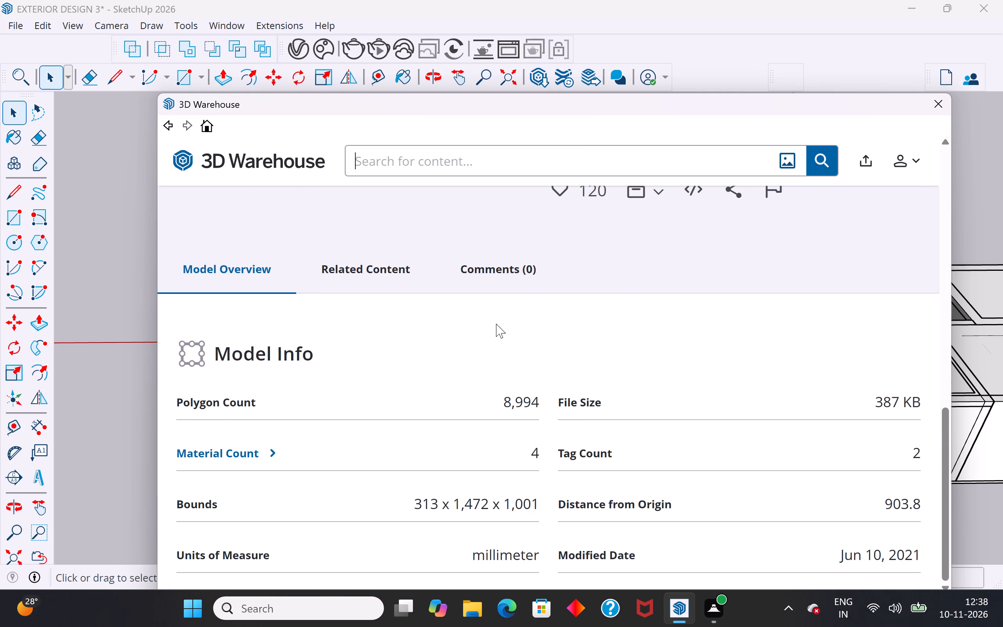
{"action": "scroll", "coordinate": [496, 324], "scroll_direction": "up", "scroll_amount": 10}
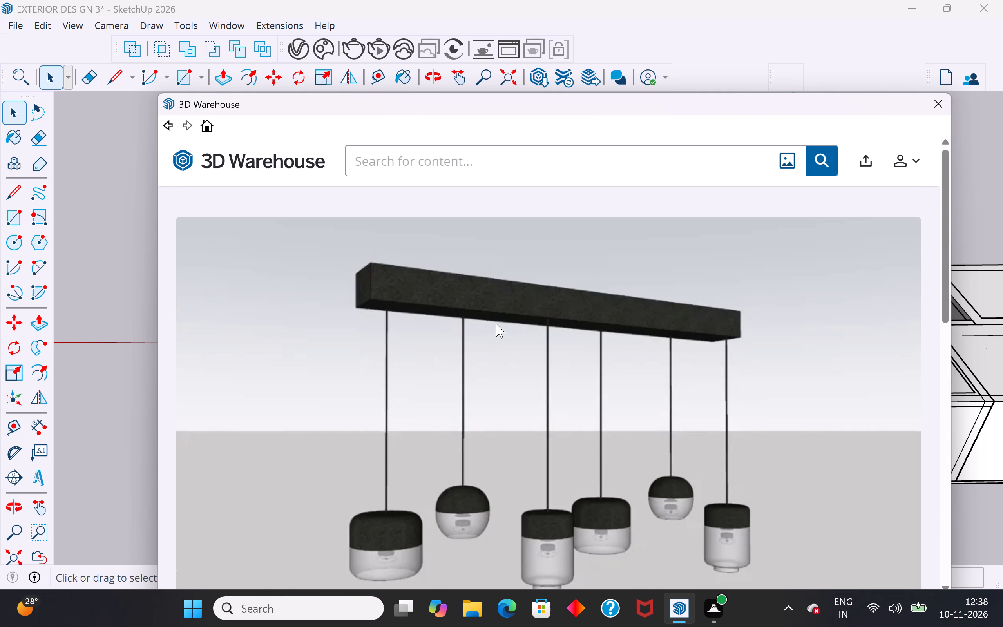
{"action": "scroll", "coordinate": [496, 324], "scroll_direction": "down", "scroll_amount": 3}
{"action": "scroll", "coordinate": [496, 324], "scroll_direction": "up", "scroll_amount": 7}
{"action": "left_click", "coordinate": [168, 129]}
Load the Party Hanging lighting model directly into the SketchUp model and place it in the open space near the detached ceiling panel.
{"action": "scroll", "coordinate": [645, 261], "scroll_direction": "up", "scroll_amount": 4}
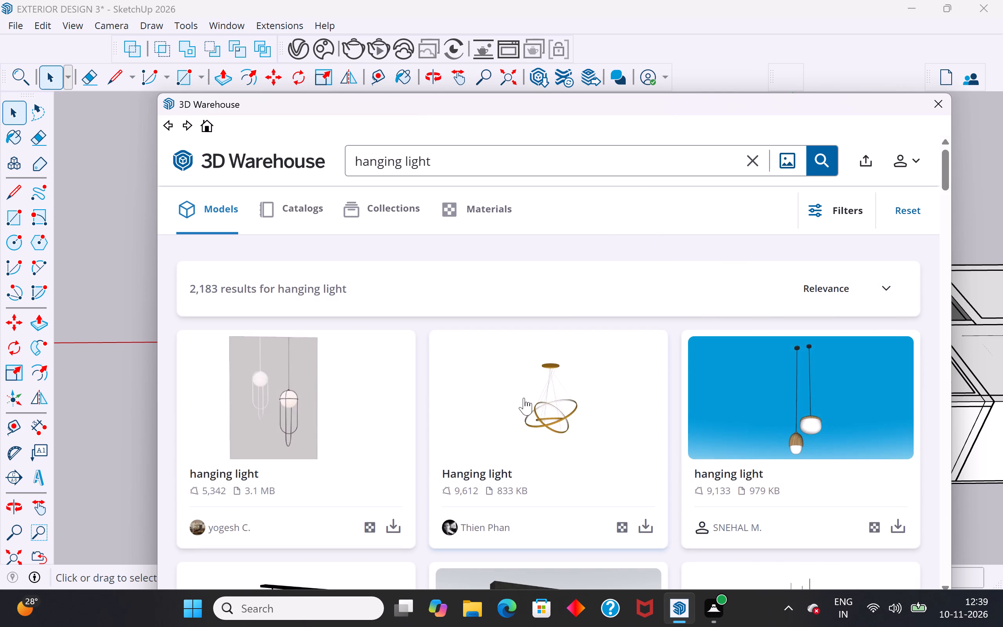
{"action": "scroll", "coordinate": [523, 399], "scroll_direction": "down", "scroll_amount": 4}
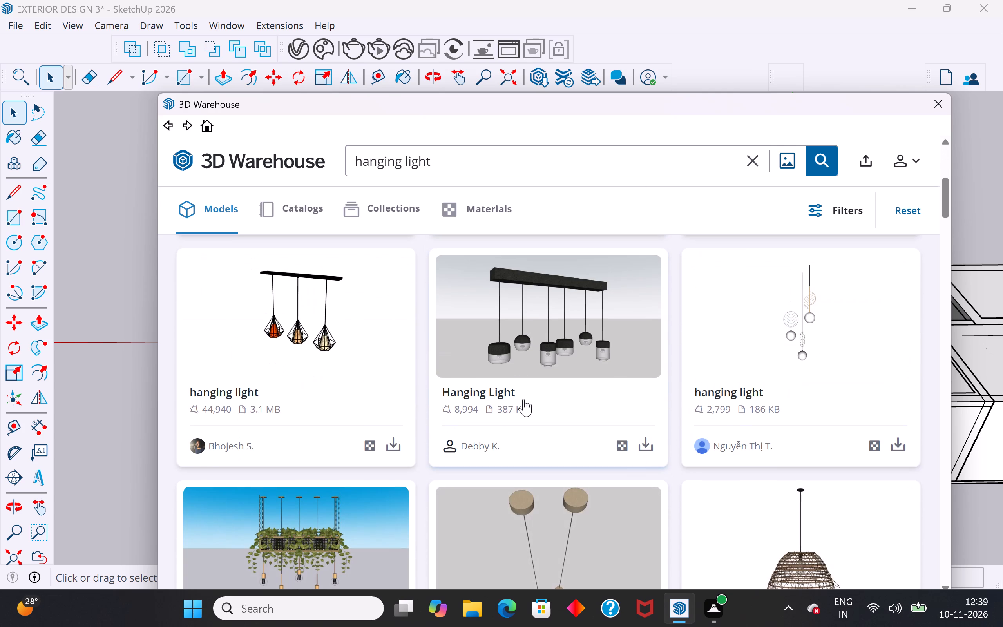
{"action": "scroll", "coordinate": [523, 399], "scroll_direction": "down", "scroll_amount": 3}
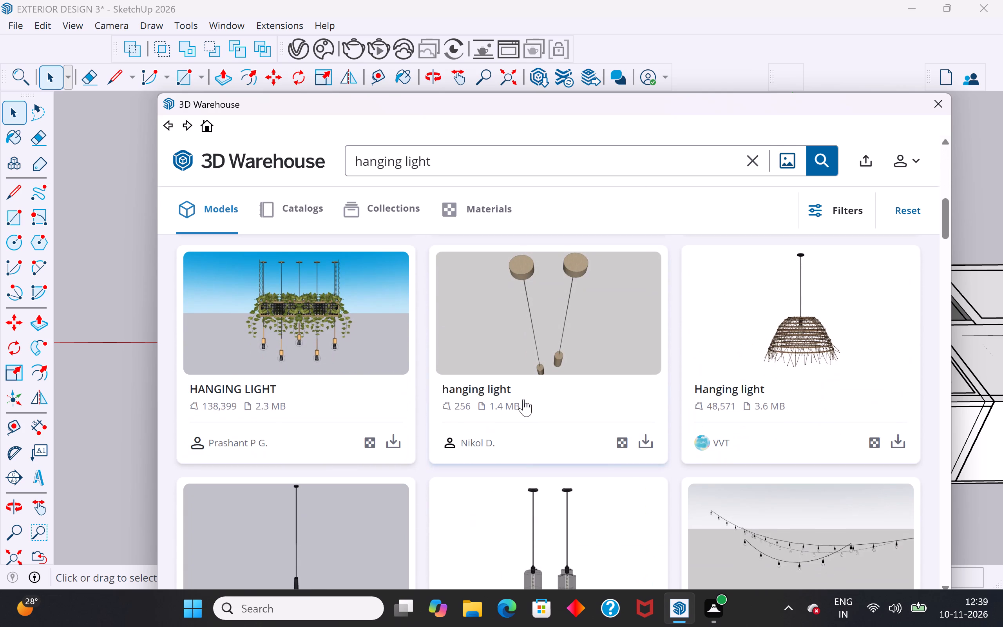
{"action": "scroll", "coordinate": [523, 399], "scroll_direction": "down", "scroll_amount": 2}
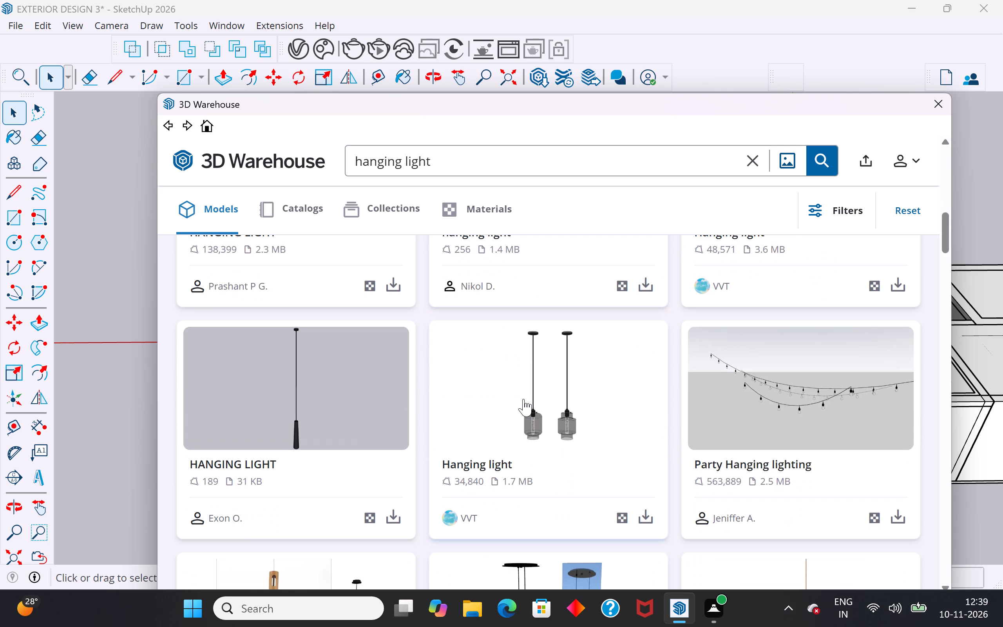
{"action": "scroll", "coordinate": [523, 399], "scroll_direction": "down", "scroll_amount": 1}
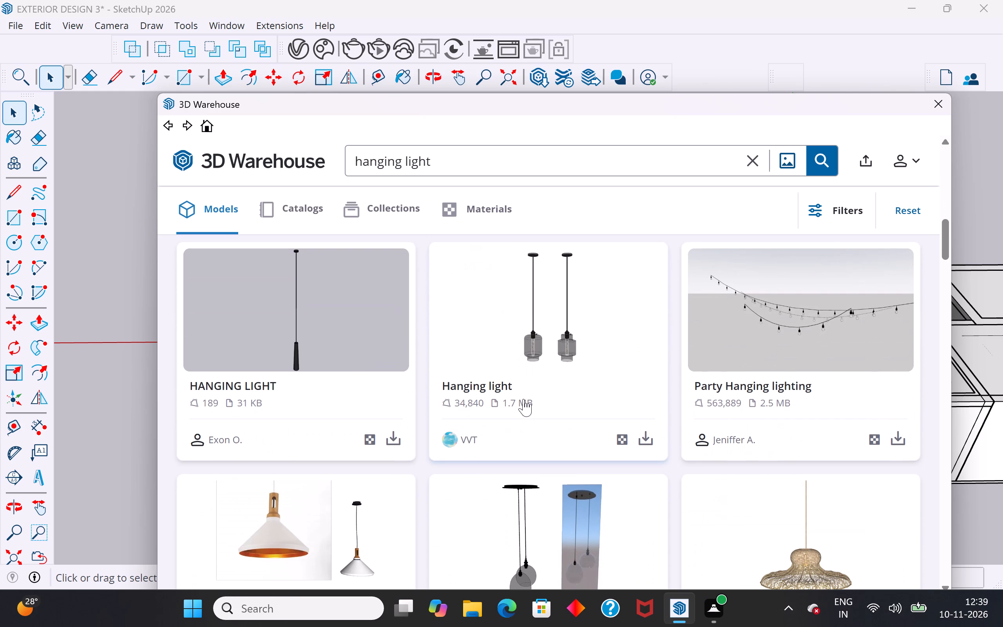
{"action": "left_click", "coordinate": [898, 434]}
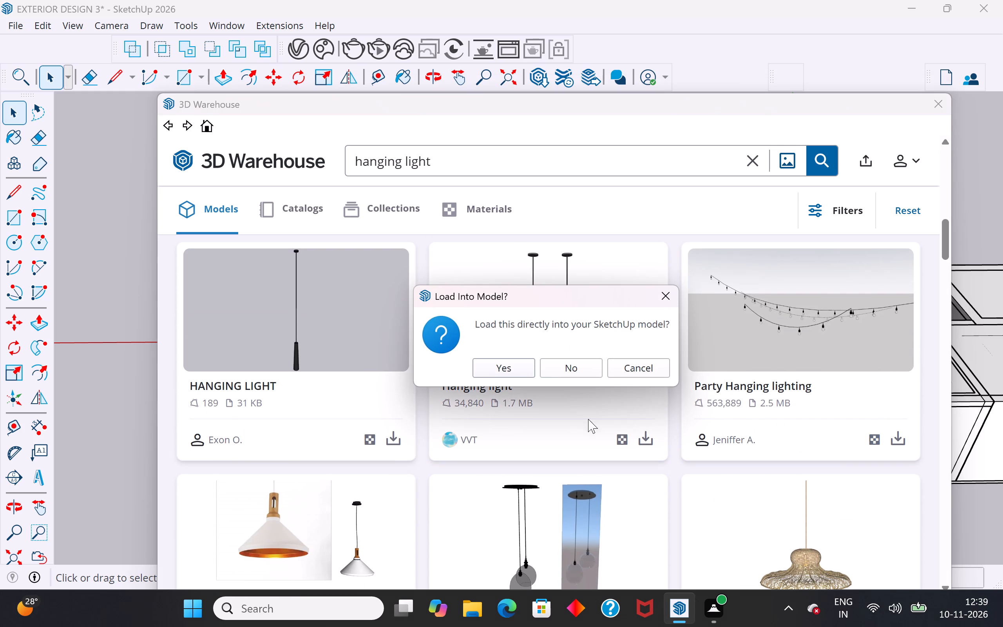
{"action": "left_click", "coordinate": [510, 368]}
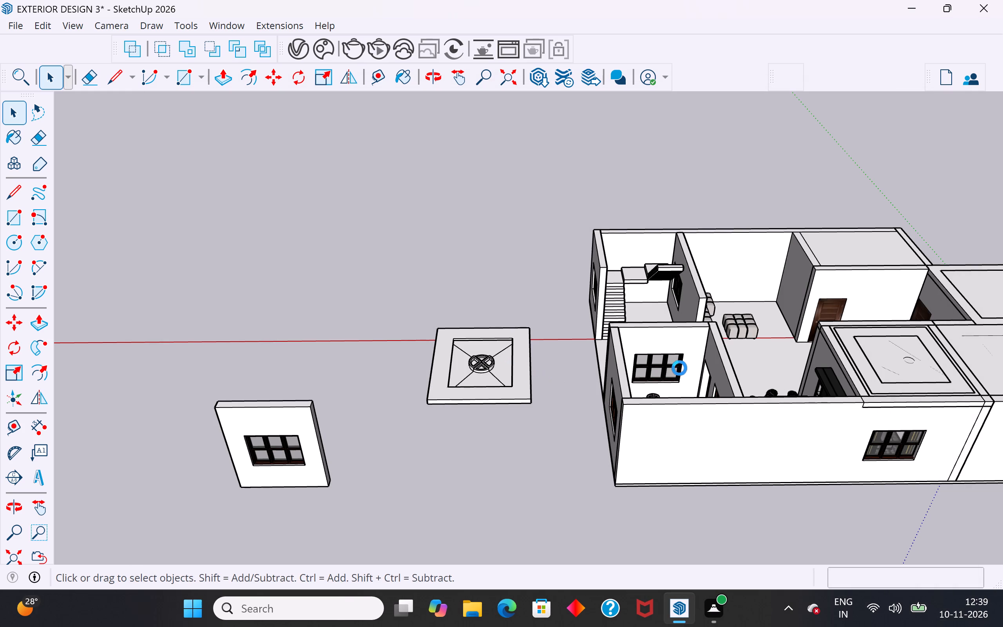
{"action": "scroll", "coordinate": [801, 308], "scroll_direction": "up", "scroll_amount": 4}
{"action": "scroll", "coordinate": [565, 384], "scroll_direction": "up", "scroll_amount": 3}
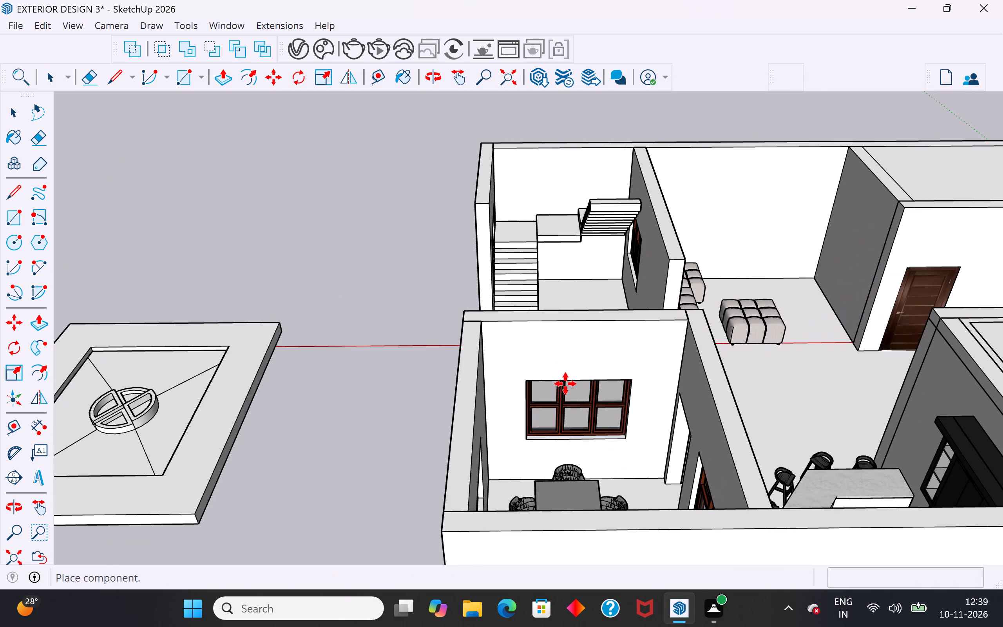
{"action": "scroll", "coordinate": [579, 410], "scroll_direction": "down", "scroll_amount": 4}
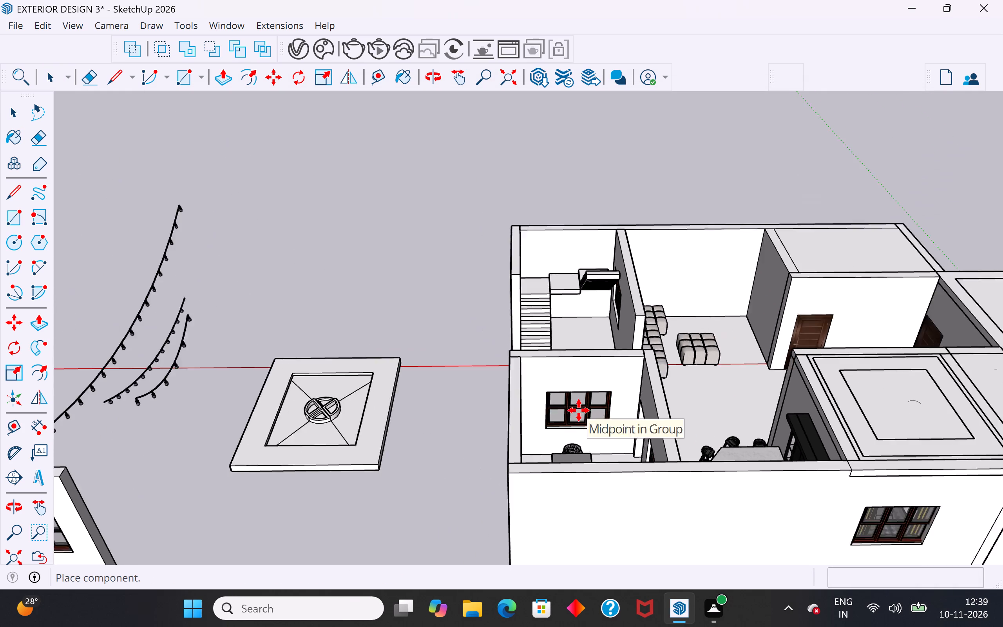
{"action": "scroll", "coordinate": [579, 410], "scroll_direction": "down", "scroll_amount": 5}
{"action": "left_click", "coordinate": [506, 353]}
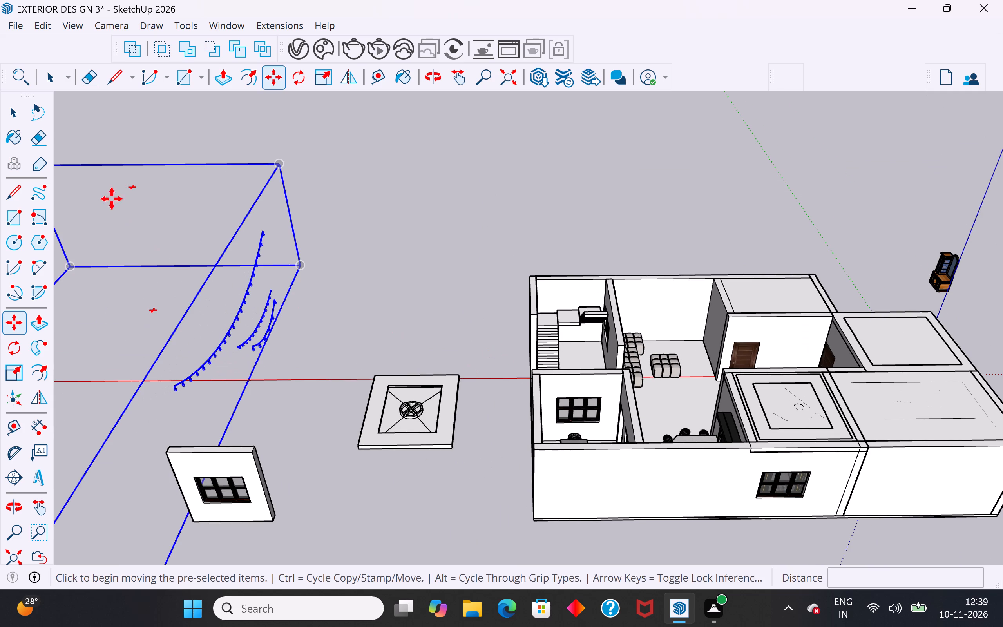
Explode the placed Party Hanging lighting component into its separate light strings.
{"action": "scroll", "coordinate": [407, 426], "scroll_direction": "down", "scroll_amount": 9}
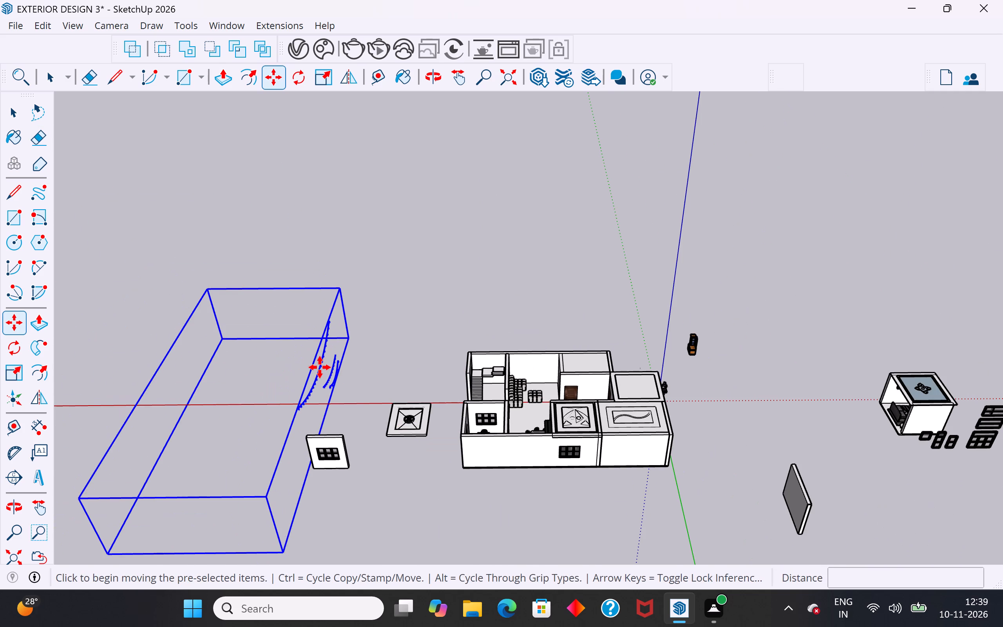
{"action": "left_click", "coordinate": [22, 116]}
{"action": "left_click", "coordinate": [299, 219]}
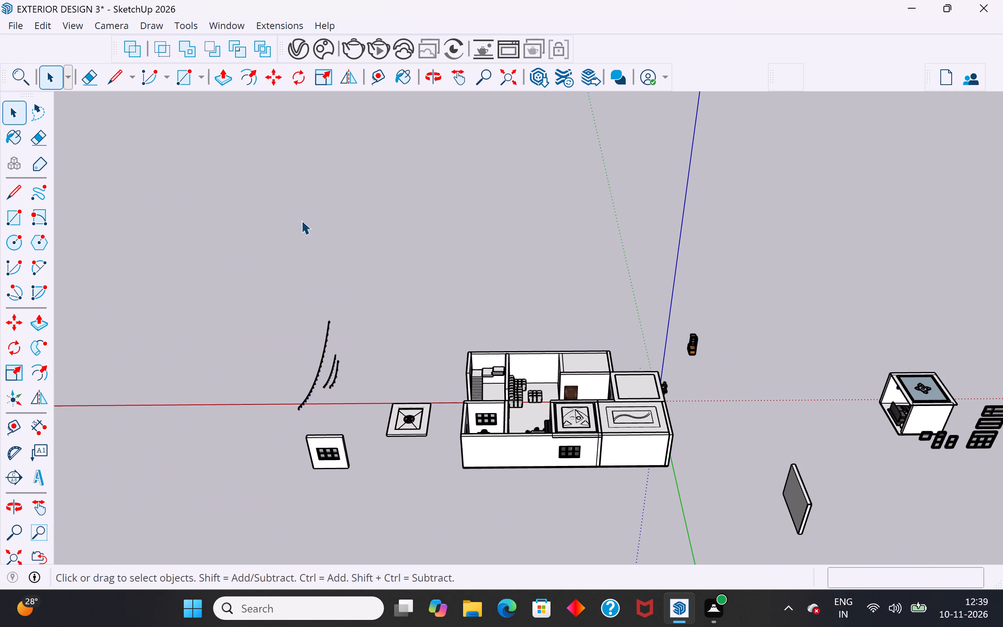
{"action": "left_click", "coordinate": [316, 395]}
{"action": "left_click", "coordinate": [317, 380]}
{"action": "right_click", "coordinate": [317, 380]}
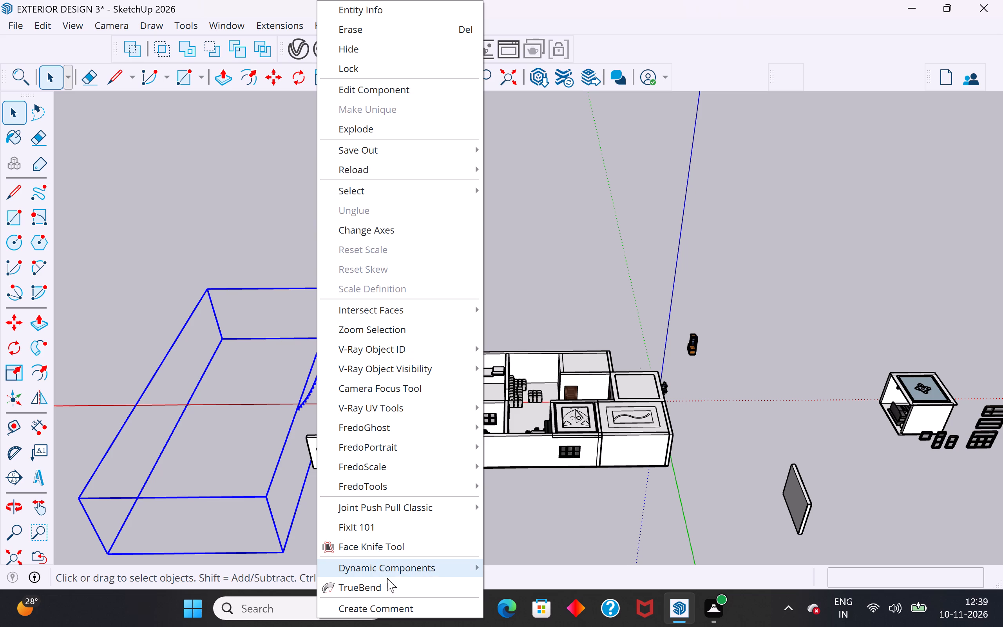
{"action": "left_click", "coordinate": [395, 124]}
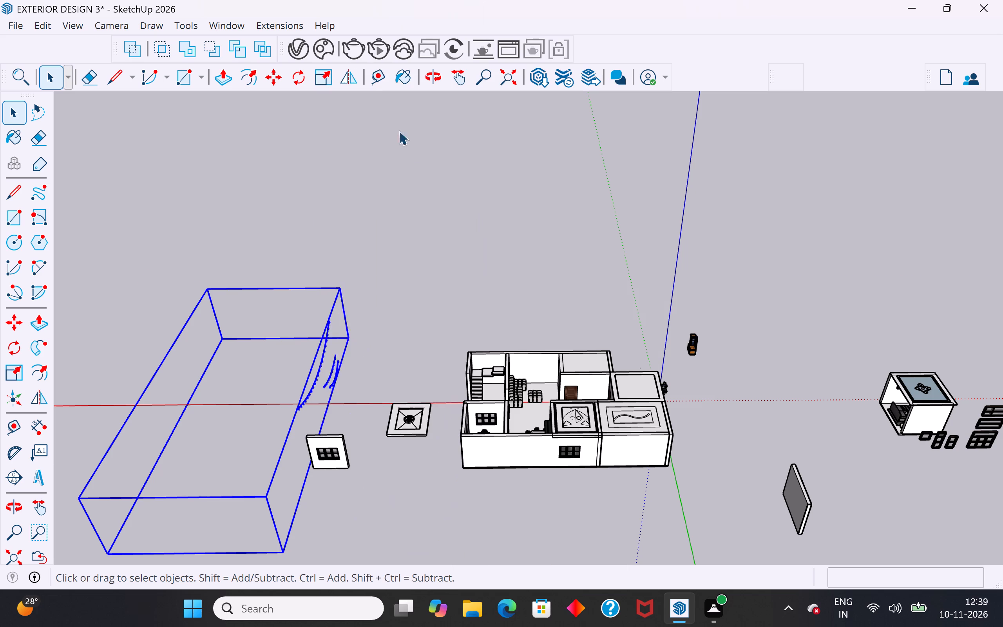
{"action": "left_click", "coordinate": [486, 220]}
Examine the separate light strings and their size relative to the detached ceiling panel and the house rooms.
{"action": "middle_click_drag", "start_coordinate": [408, 319], "coordinate": [306, 316]}
{"action": "left_click", "coordinate": [353, 337]}
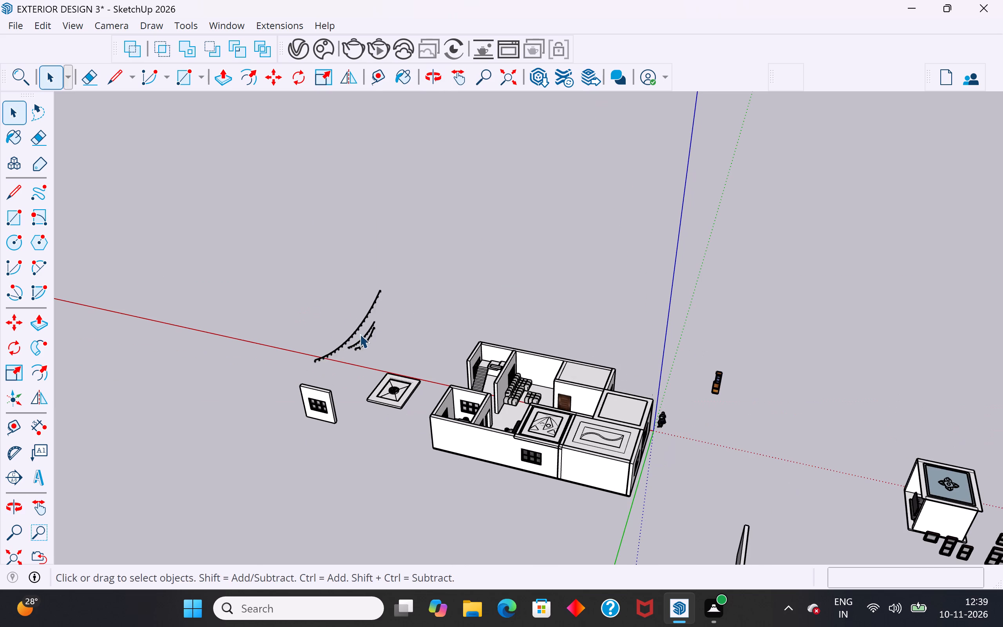
{"action": "middle_click_drag", "start_coordinate": [378, 333], "coordinate": [308, 281]}
{"action": "scroll", "coordinate": [389, 352], "scroll_direction": "up", "scroll_amount": 16}
{"action": "middle_click_drag", "start_coordinate": [483, 318], "coordinate": [467, 279]}
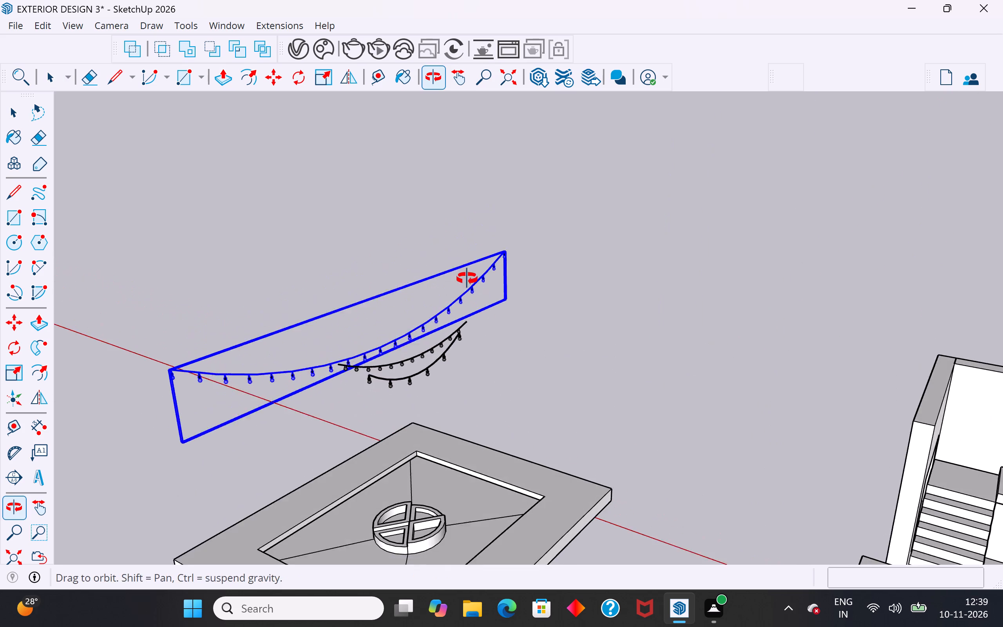
{"action": "middle_click_drag", "start_coordinate": [467, 279], "coordinate": [466, 278]}
{"action": "scroll", "coordinate": [454, 286], "scroll_direction": "down", "scroll_amount": 10}
{"action": "middle_click_drag", "start_coordinate": [558, 348], "coordinate": [514, 422]}
{"action": "scroll", "coordinate": [567, 382], "scroll_direction": "up", "scroll_amount": 9}
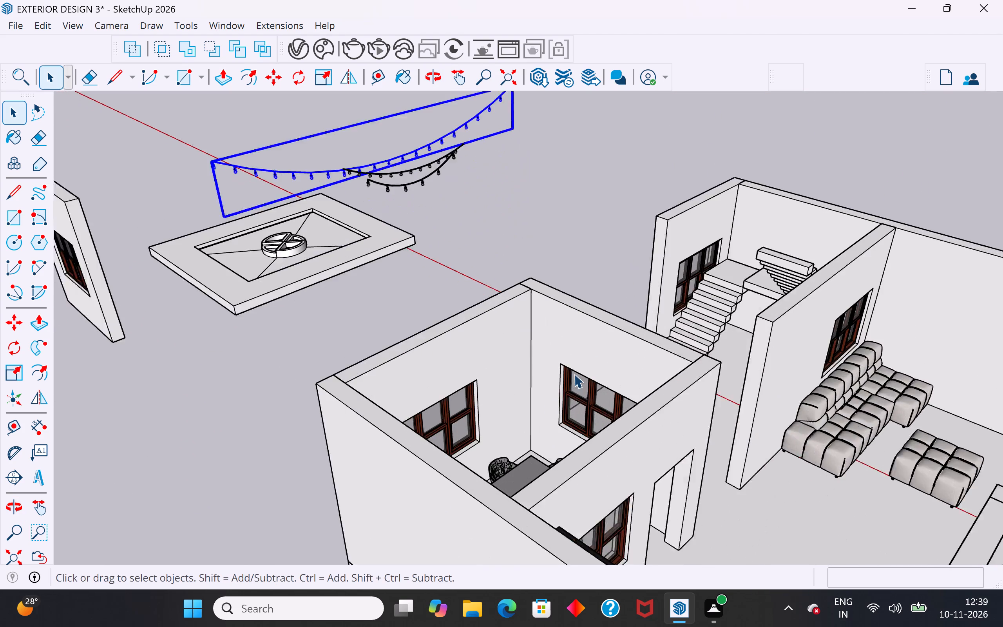
{"action": "scroll", "coordinate": [574, 374], "scroll_direction": "up", "scroll_amount": 1}
{"action": "middle_click_drag", "start_coordinate": [561, 402], "coordinate": [485, 384]}
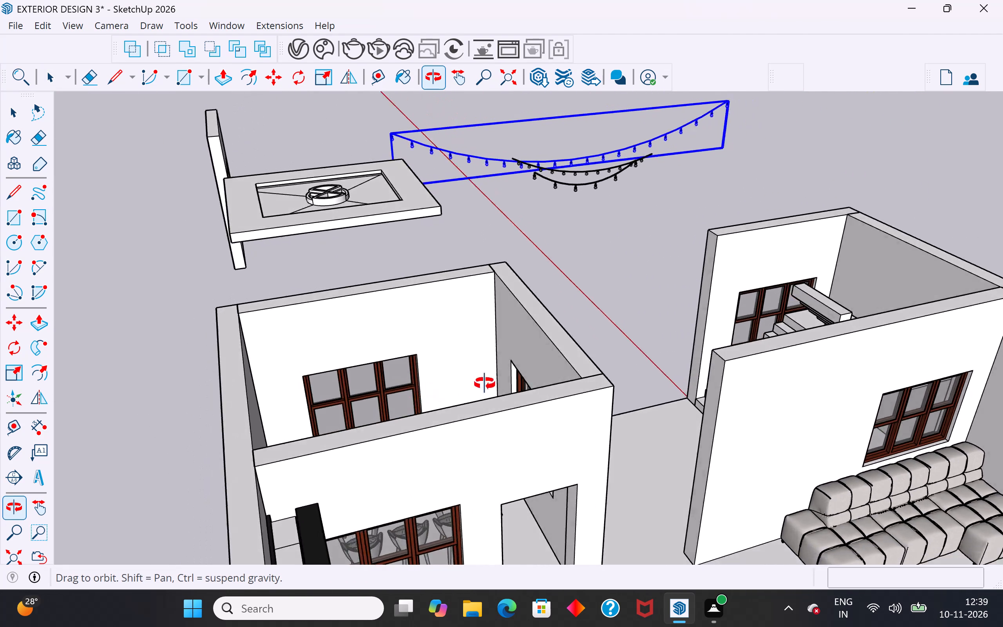
{"action": "middle_click_drag", "start_coordinate": [485, 384], "coordinate": [887, 445]}
{"action": "scroll", "coordinate": [737, 353], "scroll_direction": "down", "scroll_amount": 5}
{"action": "middle_click_drag", "start_coordinate": [746, 353], "coordinate": [712, 356]}
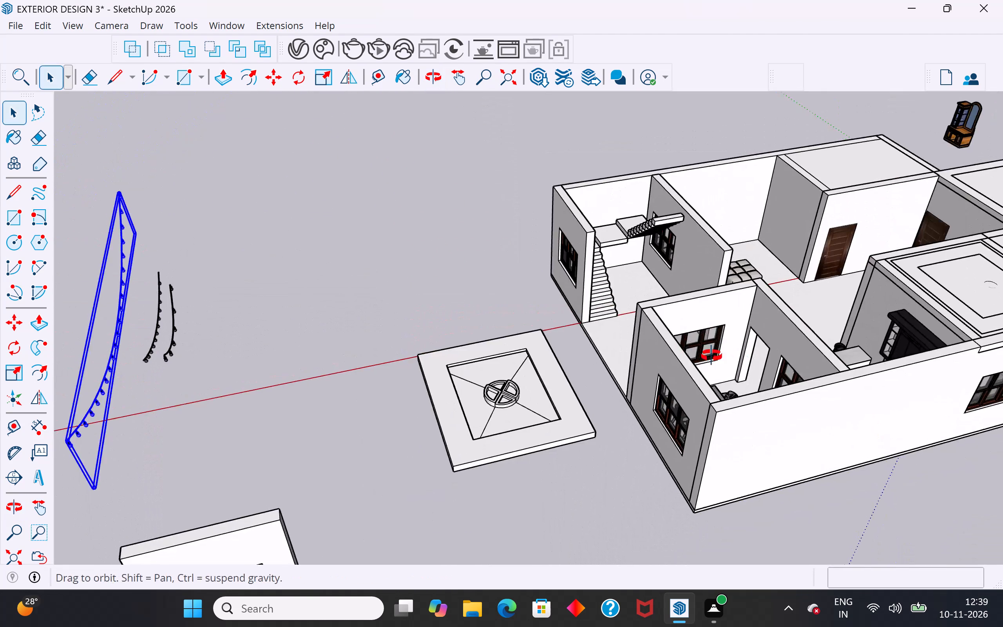
{"action": "middle_click_drag", "start_coordinate": [712, 356], "coordinate": [275, 347]}
{"action": "scroll", "coordinate": [565, 220], "scroll_direction": "up", "scroll_amount": 2}
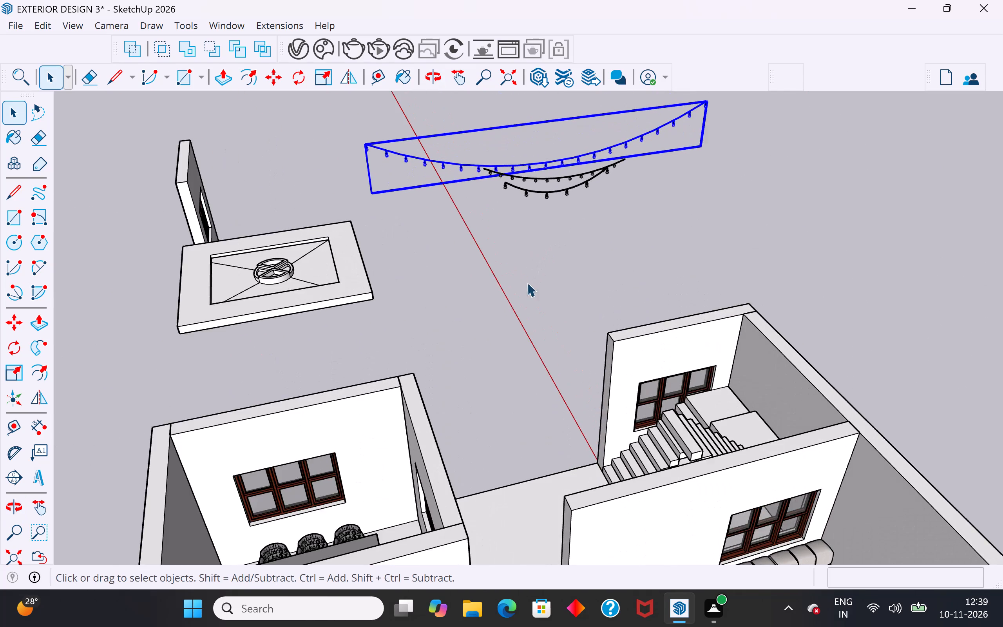
{"action": "scroll", "coordinate": [492, 329], "scroll_direction": "down", "scroll_amount": 5}
{"action": "middle_click_drag", "start_coordinate": [562, 286], "coordinate": [491, 310]}
{"action": "scroll", "coordinate": [451, 387], "scroll_direction": "down", "scroll_amount": 6}
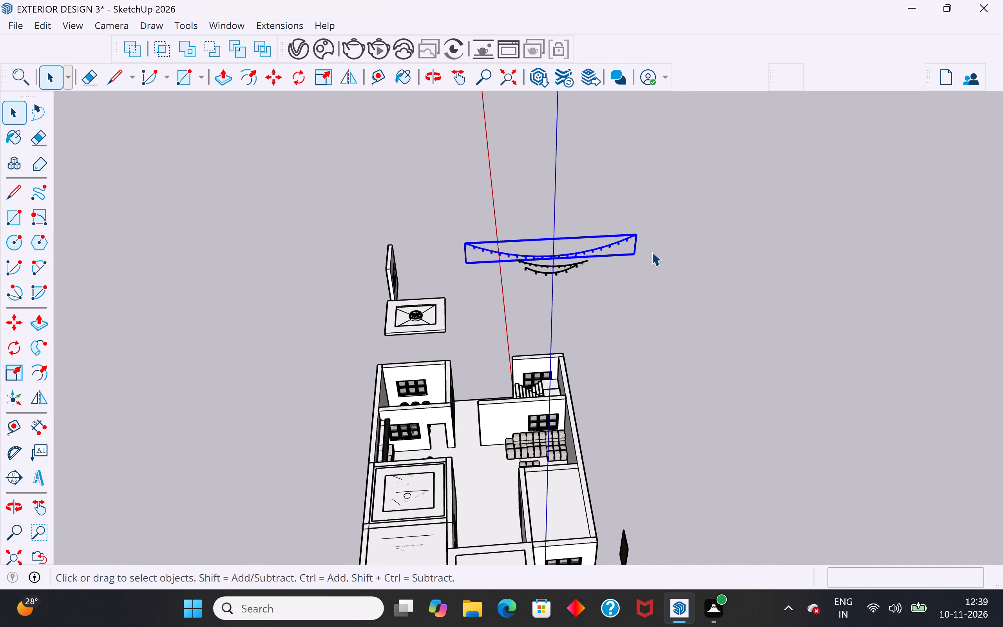
{"action": "middle_click_drag", "start_coordinate": [643, 256], "coordinate": [564, 268]}
{"action": "scroll", "coordinate": [612, 268], "scroll_direction": "up", "scroll_amount": 5}
Select all three light strings and scale them uniformly about their center by a factor of 0.40.
{"action": "left_click", "coordinate": [647, 312]}
{"action": "left_click", "coordinate": [620, 271]}
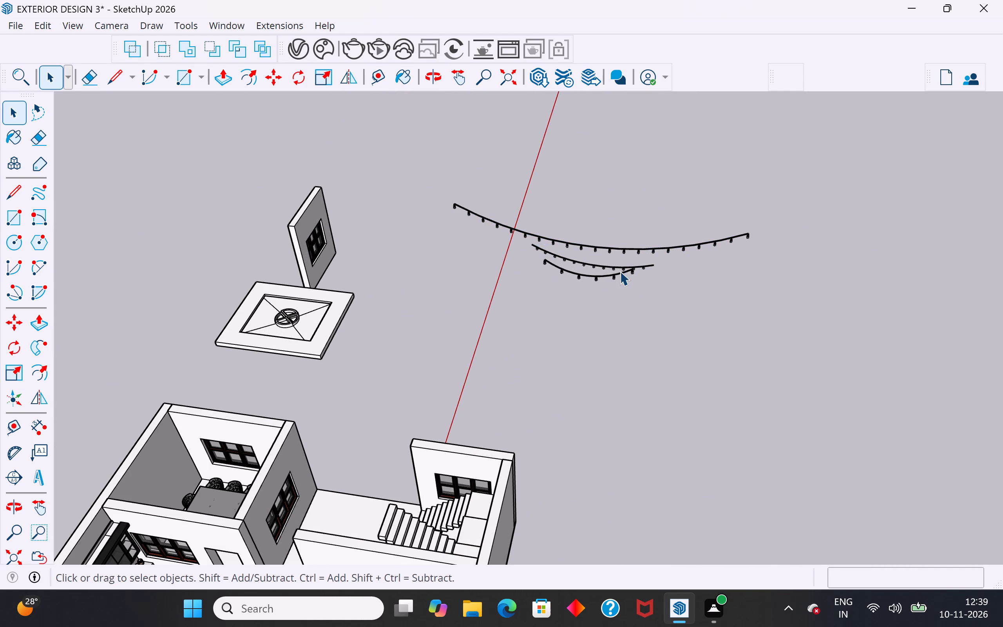
{"action": "left_click", "coordinate": [645, 270]}
{"action": "left_click_drag", "start_coordinate": [790, 201], "coordinate": [419, 317]}
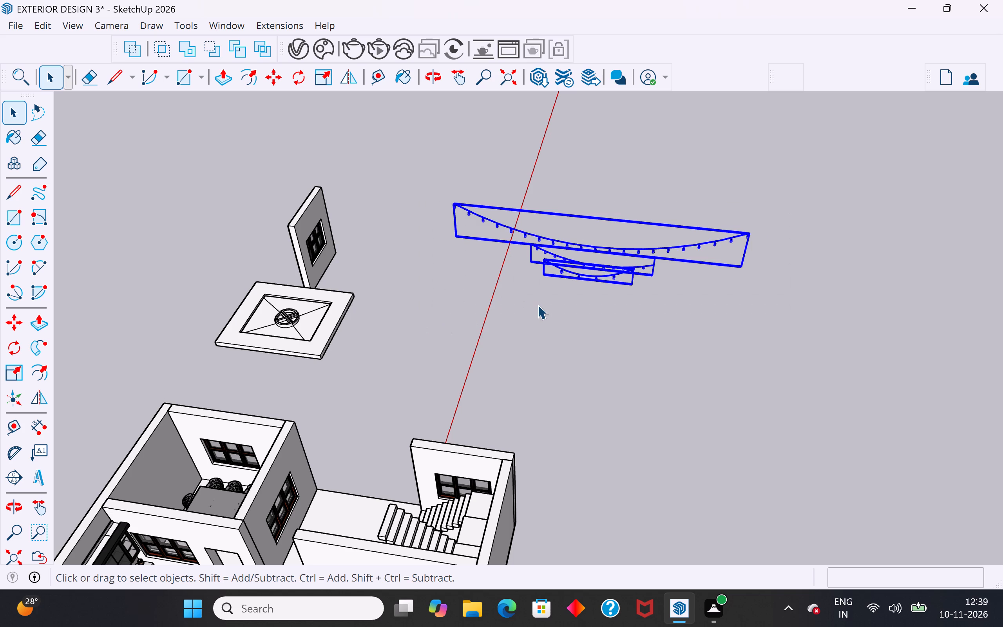
{"action": "key", "text": "s"}
{"action": "scroll", "coordinate": [776, 240], "scroll_direction": "up", "scroll_amount": 3}
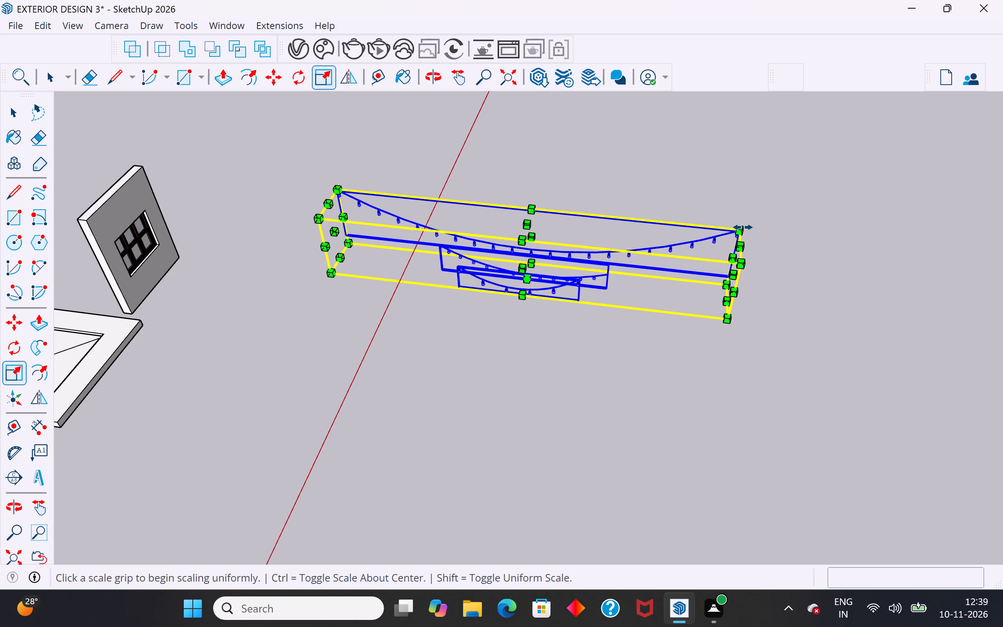
{"action": "left_click_drag", "start_coordinate": [739, 227], "coordinate": [601, 267], "text": "ctrl"}
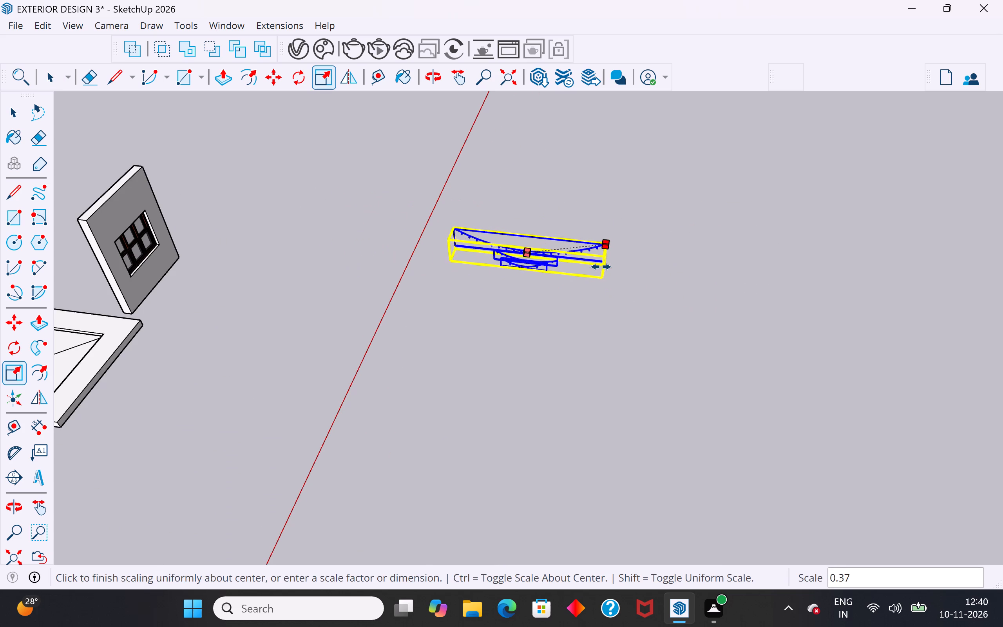
{"action": "left_click_drag", "start_coordinate": [601, 267], "coordinate": [612, 266], "text": "ctrl"}
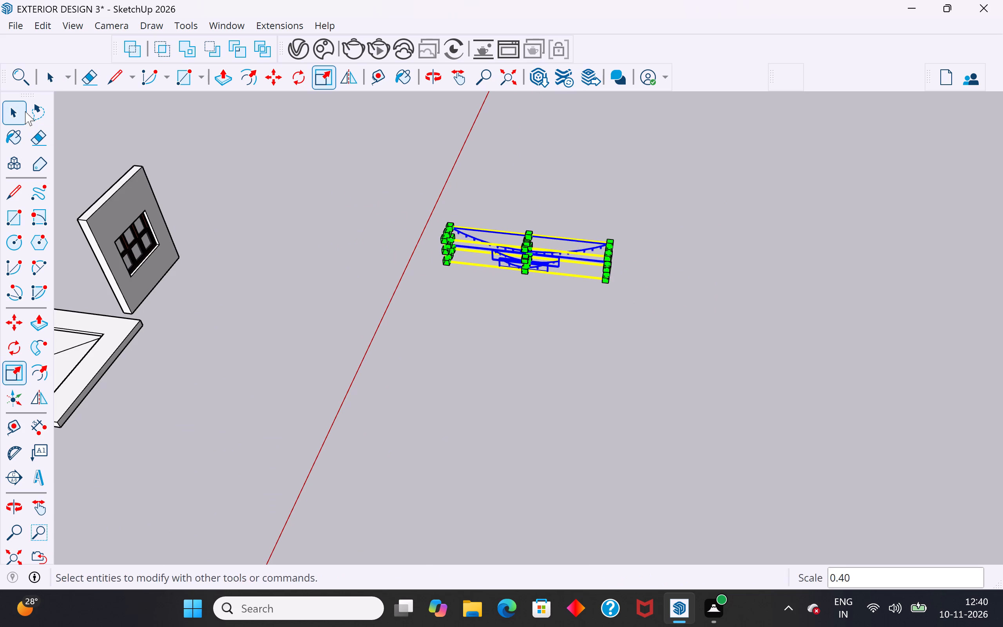
Combine the three scaled light strings into a single group.
{"action": "left_click", "coordinate": [17, 111]}
{"action": "left_click", "coordinate": [392, 278]}
{"action": "left_click_drag", "start_coordinate": [630, 205], "coordinate": [444, 325]}
{"action": "right_click", "coordinate": [529, 265]}
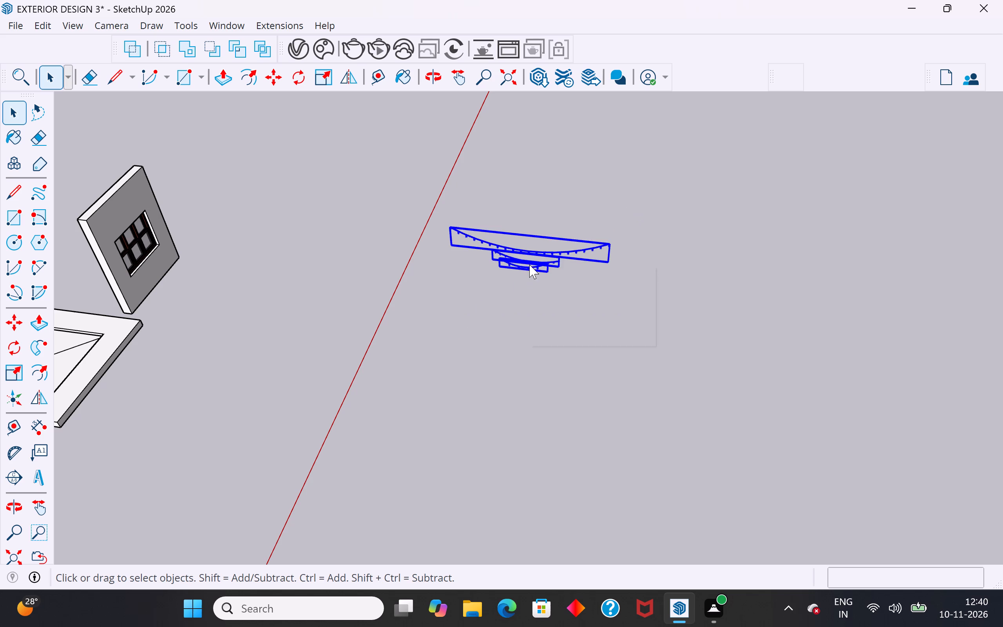
{"action": "left_click", "coordinate": [646, 191]}
{"action": "left_click_drag", "start_coordinate": [654, 180], "coordinate": [448, 339]}
{"action": "right_click", "coordinate": [516, 250]}
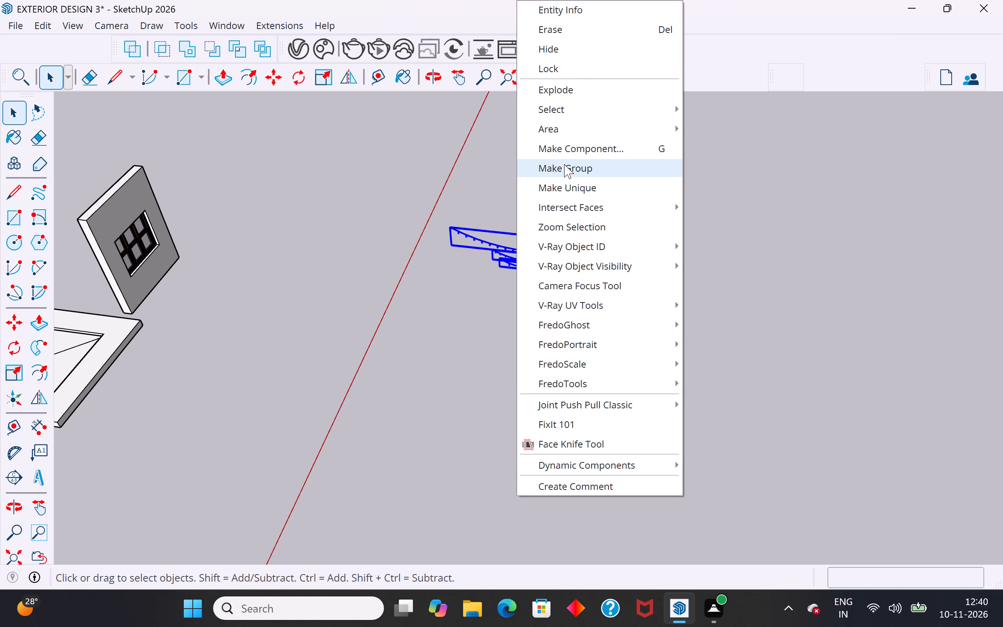
{"action": "left_click", "coordinate": [563, 167]}
{"action": "left_click", "coordinate": [628, 345]}
{"action": "left_click", "coordinate": [568, 252]}
Rotate the light string group horizontally by about 53.7 degrees around its lower end corner.
{"action": "middle_click_drag", "start_coordinate": [618, 370], "coordinate": [599, 382]}
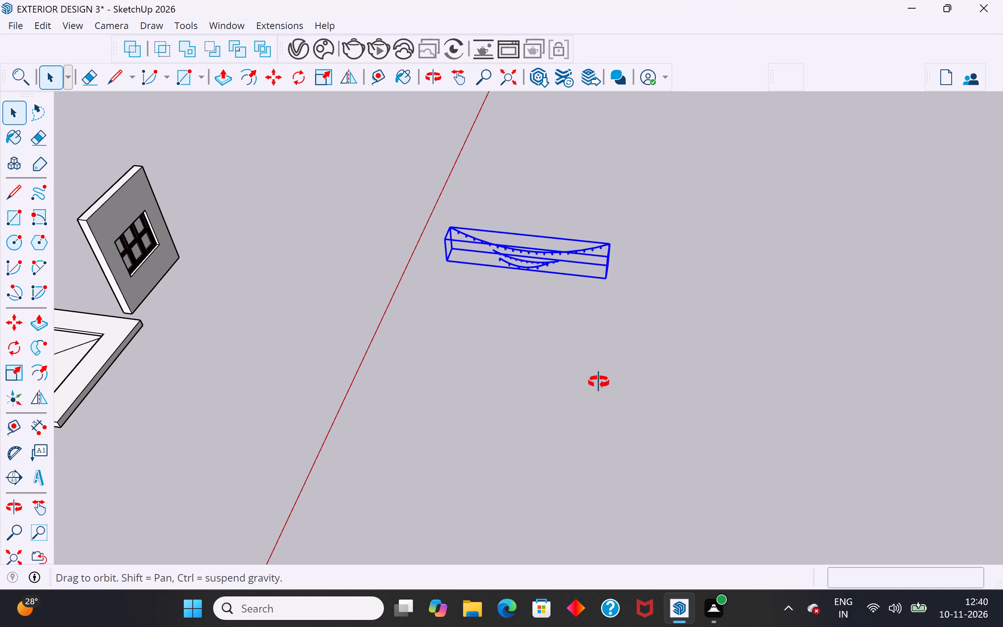
{"action": "middle_click_drag", "start_coordinate": [599, 382], "coordinate": [516, 405]}
{"action": "scroll", "coordinate": [584, 264], "scroll_direction": "up", "scroll_amount": 5}
{"action": "left_click", "coordinate": [534, 320]}
{"action": "scroll", "coordinate": [534, 320], "scroll_direction": "up", "scroll_amount": 3}
{"action": "scroll", "coordinate": [533, 325], "scroll_direction": "down", "scroll_amount": 4}
{"action": "middle_click_drag", "start_coordinate": [538, 330], "coordinate": [568, 326]}
{"action": "left_click", "coordinate": [574, 252]}
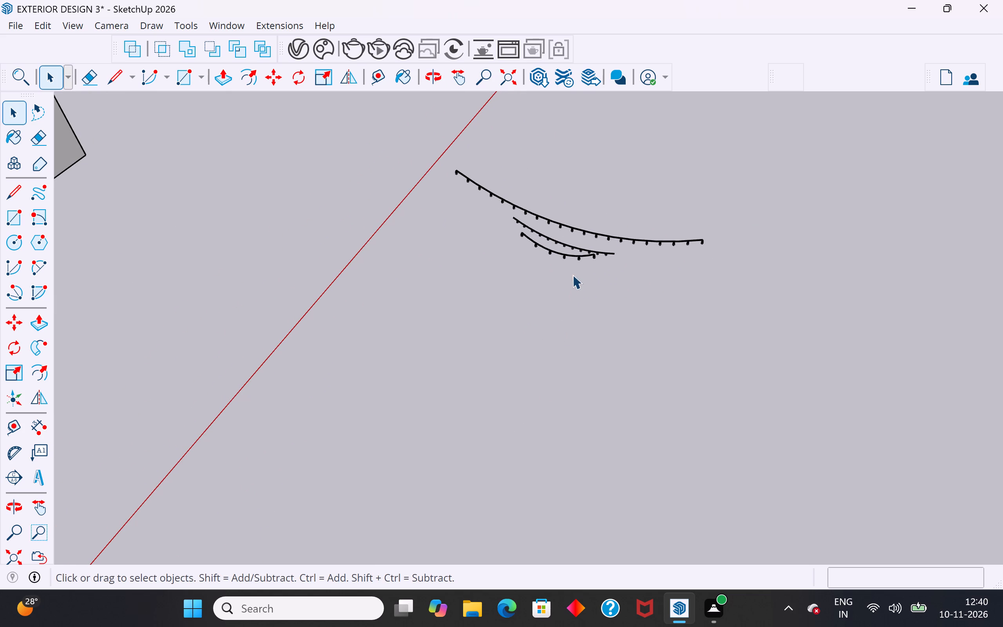
{"action": "left_click", "coordinate": [590, 255]}
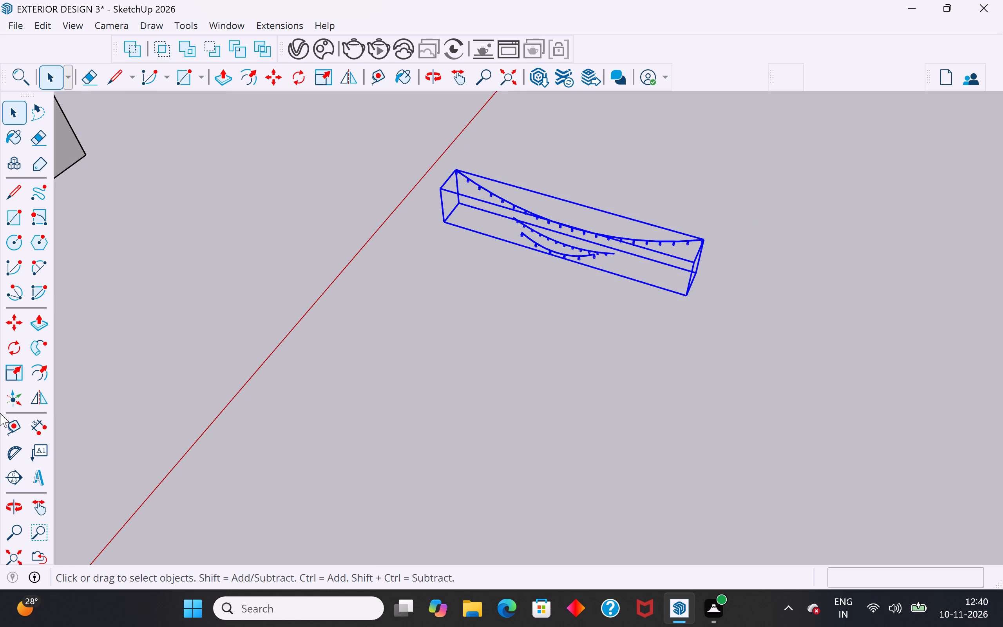
{"action": "left_click", "coordinate": [17, 356]}
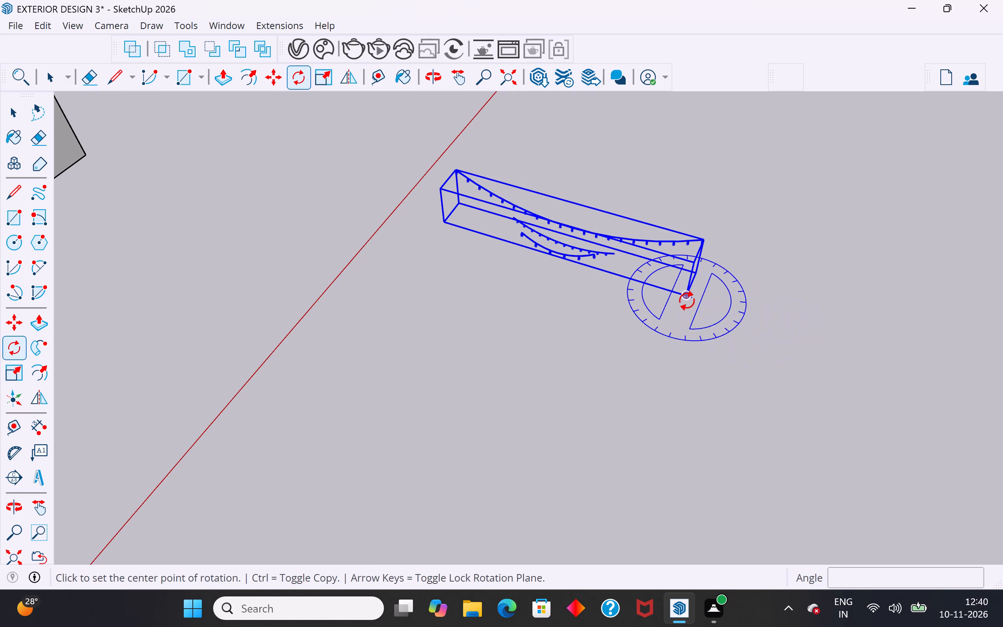
{"action": "left_click", "coordinate": [687, 300]}
{"action": "left_click", "coordinate": [699, 357]}
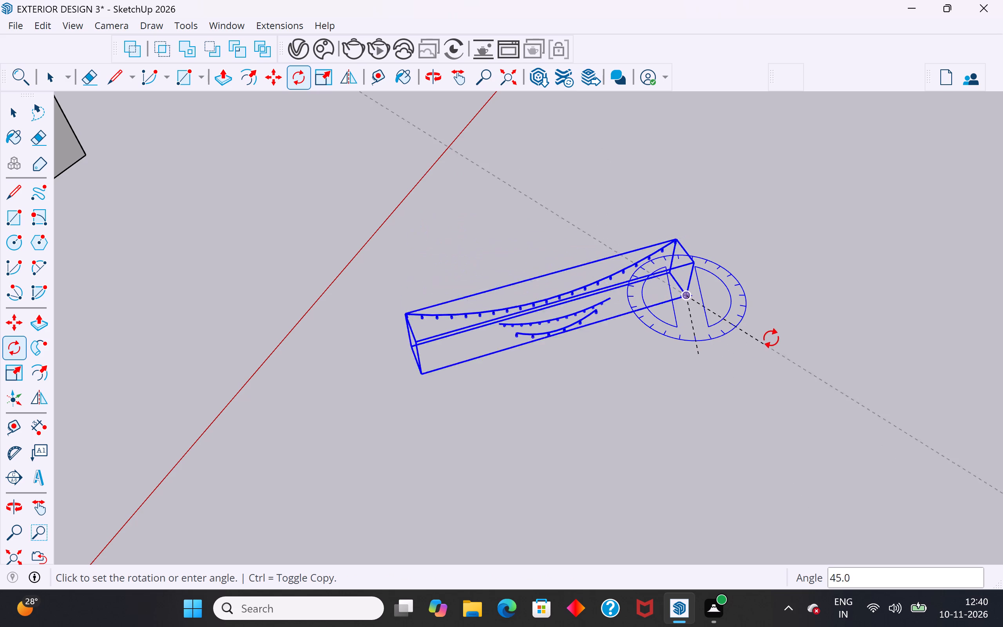
{"action": "left_click", "coordinate": [772, 336]}
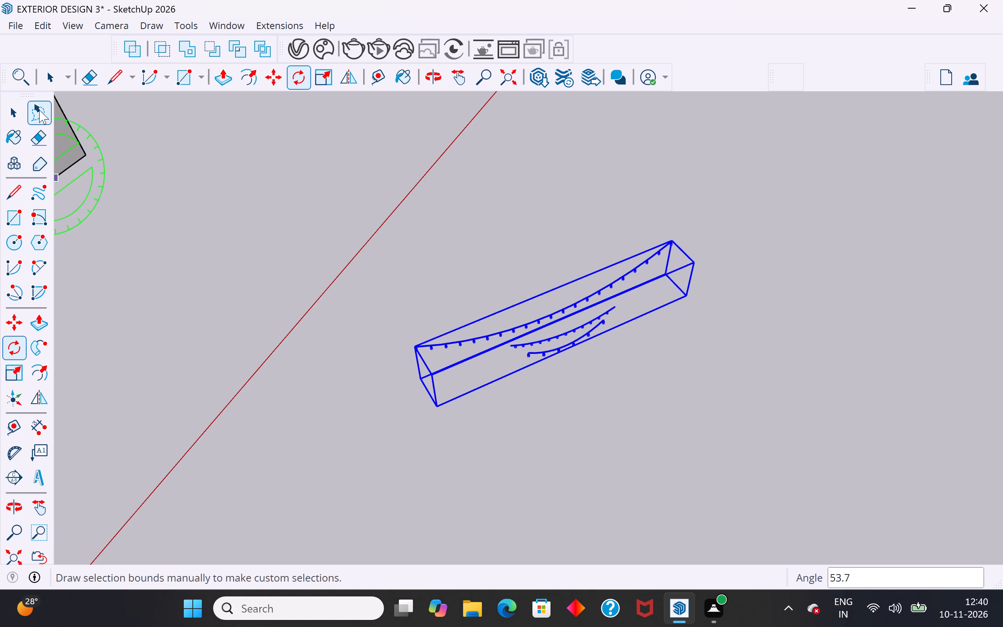
{"action": "left_click", "coordinate": [24, 111]}
{"action": "left_click", "coordinate": [255, 284]}
Move the light string group by its upper end corner to the dining room's top inner wall corner beside the window.
{"action": "middle_click_drag", "start_coordinate": [448, 417], "coordinate": [594, 138]}
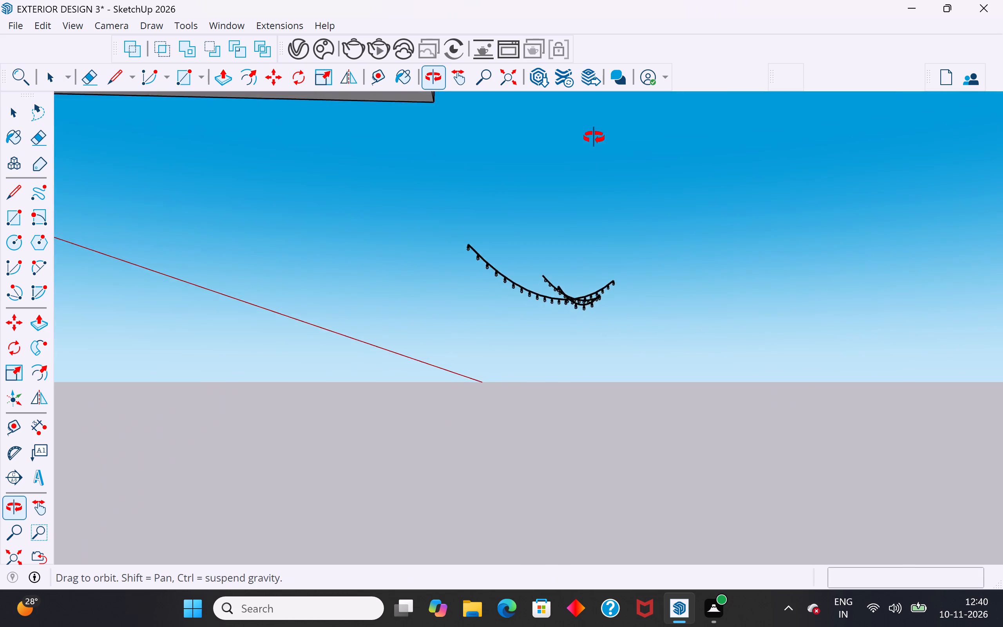
{"action": "middle_click_drag", "start_coordinate": [594, 138], "coordinate": [503, 222]}
{"action": "middle_click_drag", "start_coordinate": [562, 282], "coordinate": [480, 346]}
{"action": "scroll", "coordinate": [595, 418], "scroll_direction": "down", "scroll_amount": 12}
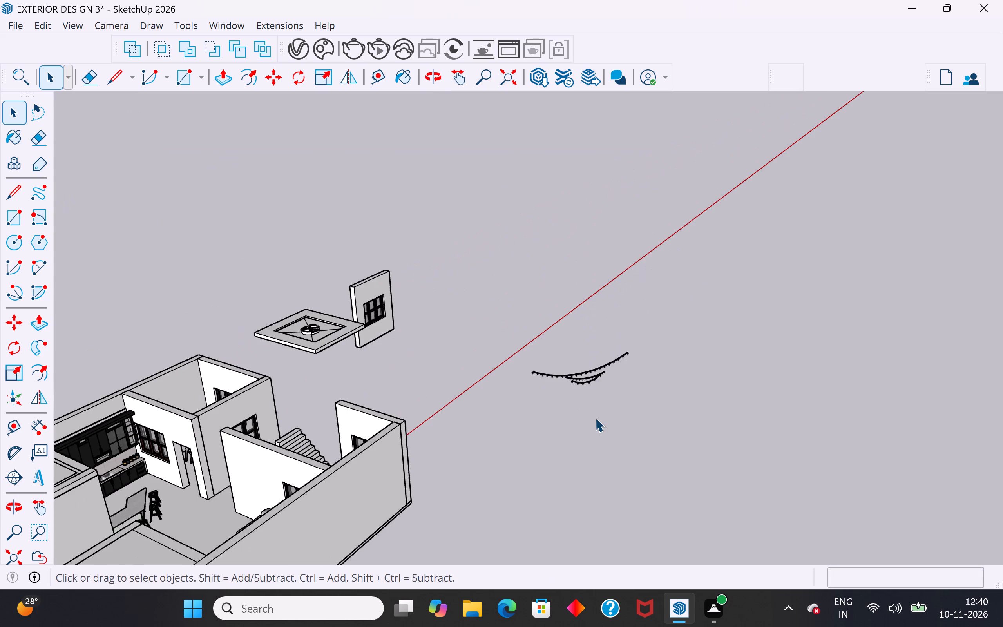
{"action": "middle_click_drag", "start_coordinate": [595, 418], "coordinate": [528, 437]}
{"action": "scroll", "coordinate": [542, 428], "scroll_direction": "down", "scroll_amount": 4}
{"action": "left_click_drag", "start_coordinate": [649, 346], "coordinate": [553, 450]}
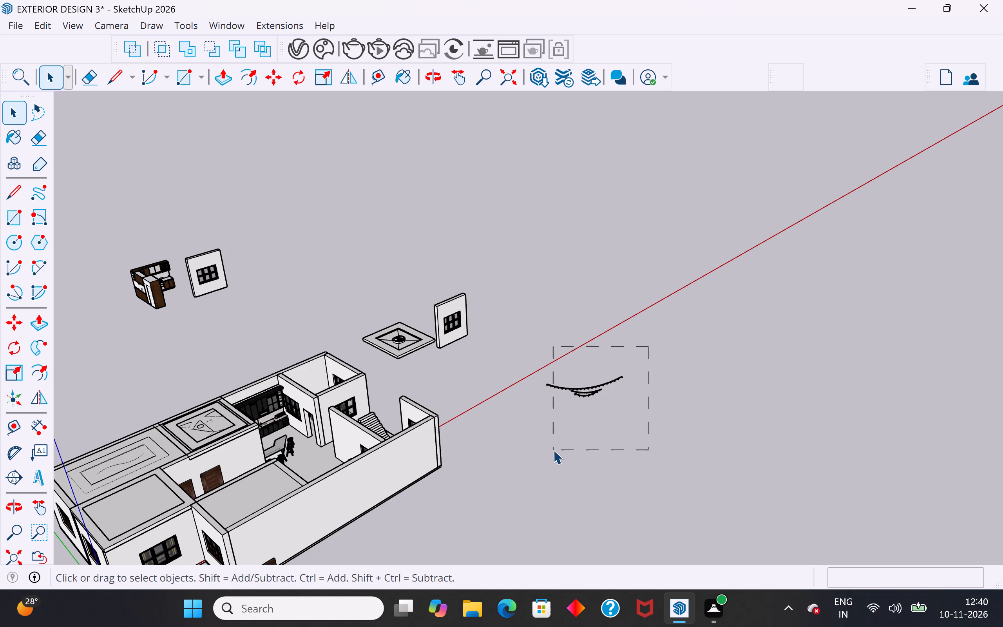
{"action": "key", "text": "m"}
{"action": "scroll", "coordinate": [623, 362], "scroll_direction": "up", "scroll_amount": 9}
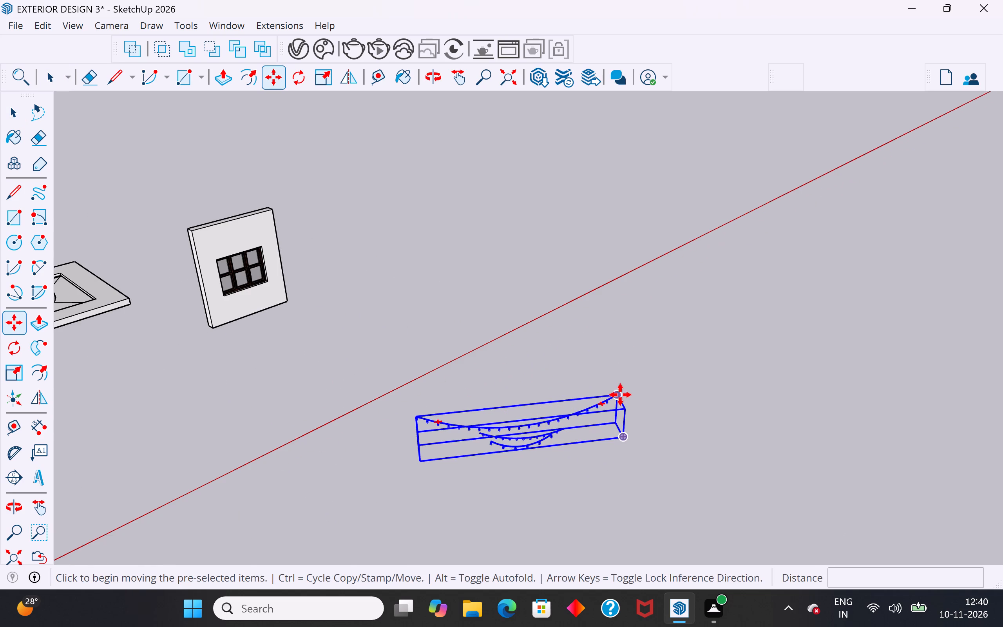
{"action": "left_click", "coordinate": [624, 393]}
{"action": "scroll", "coordinate": [796, 353], "scroll_direction": "down", "scroll_amount": 10}
{"action": "scroll", "coordinate": [457, 375], "scroll_direction": "up", "scroll_amount": 6}
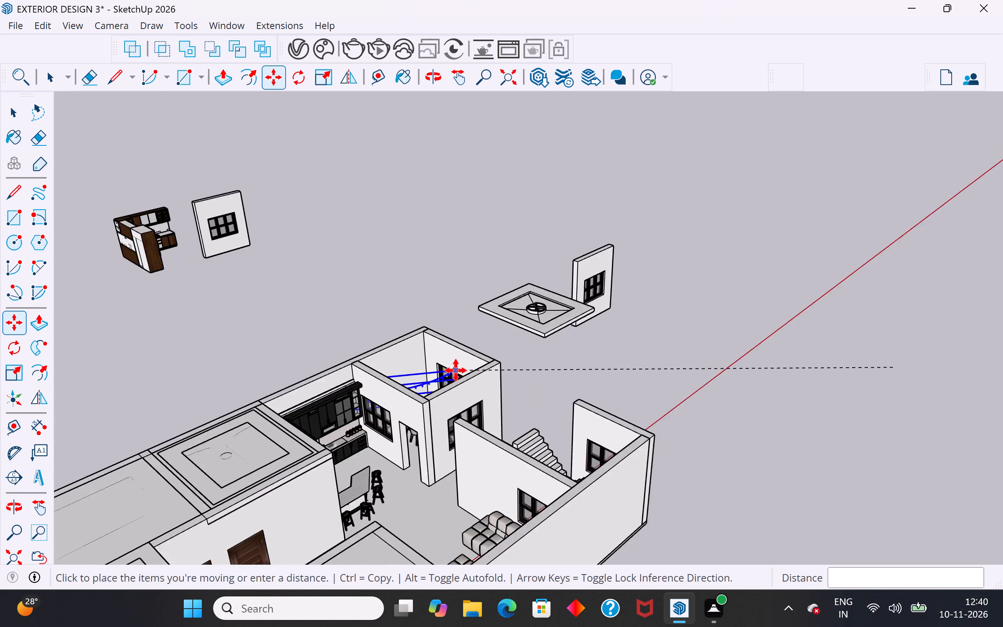
{"action": "scroll", "coordinate": [456, 370], "scroll_direction": "up", "scroll_amount": 6}
{"action": "middle_click_drag", "start_coordinate": [463, 368], "coordinate": [605, 369]}
{"action": "scroll", "coordinate": [596, 353], "scroll_direction": "up", "scroll_amount": 6}
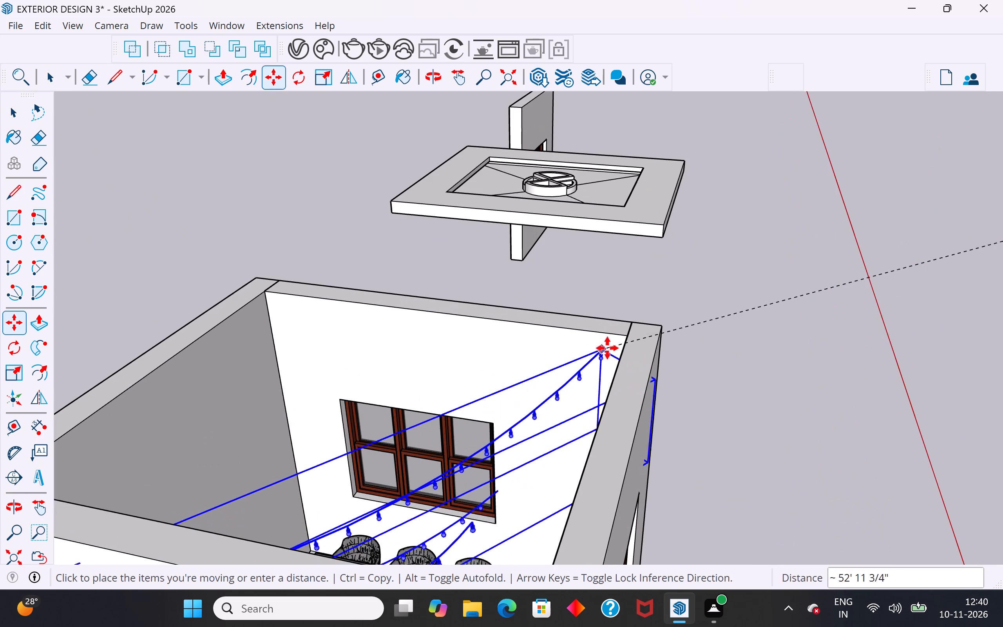
{"action": "left_click", "coordinate": [627, 334]}
Move the light string group by its upper end corner to the top inner corner where the kitchen partition meets the dining room's back wall.
{"action": "scroll", "coordinate": [822, 329], "scroll_direction": "down", "scroll_amount": 4}
{"action": "middle_click_drag", "start_coordinate": [822, 335], "coordinate": [790, 395]}
{"action": "scroll", "coordinate": [803, 322], "scroll_direction": "down", "scroll_amount": 5}
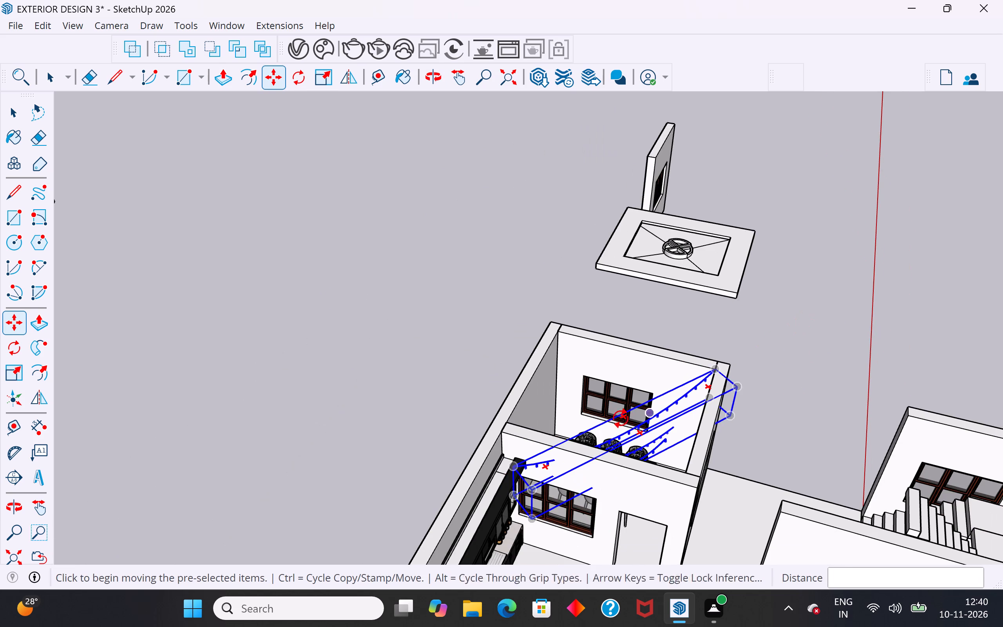
{"action": "middle_click_drag", "start_coordinate": [620, 420], "coordinate": [492, 513]}
{"action": "scroll", "coordinate": [491, 510], "scroll_direction": "up", "scroll_amount": 4}
{"action": "middle_click_drag", "start_coordinate": [546, 473], "coordinate": [391, 370]}
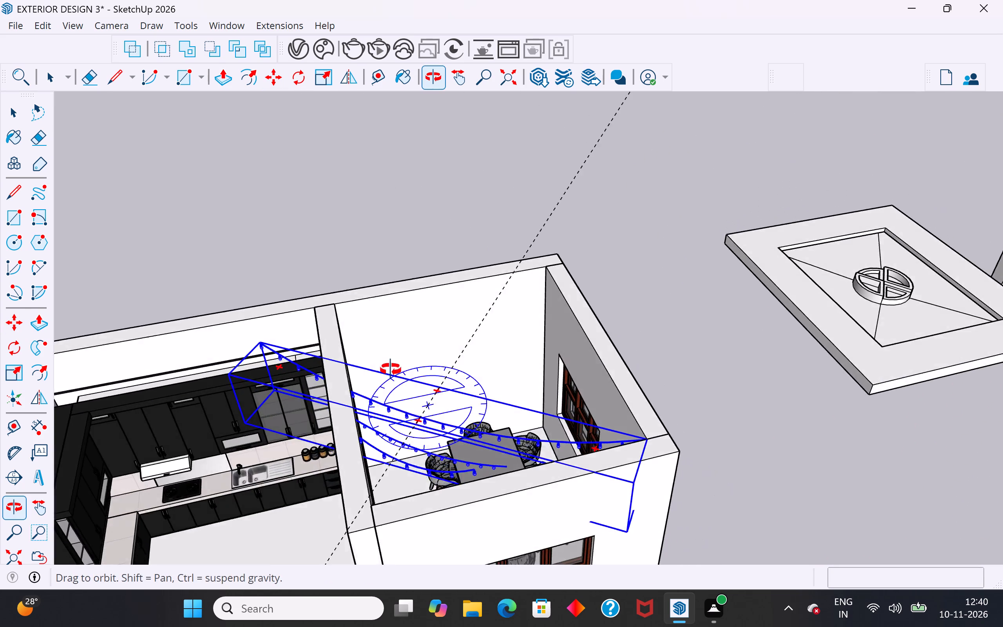
{"action": "middle_click_drag", "start_coordinate": [391, 370], "coordinate": [390, 369]}
{"action": "scroll", "coordinate": [390, 369], "scroll_direction": "up", "scroll_amount": 1}
{"action": "middle_click_drag", "start_coordinate": [559, 413], "coordinate": [632, 383]}
{"action": "left_click", "coordinate": [246, 349]}
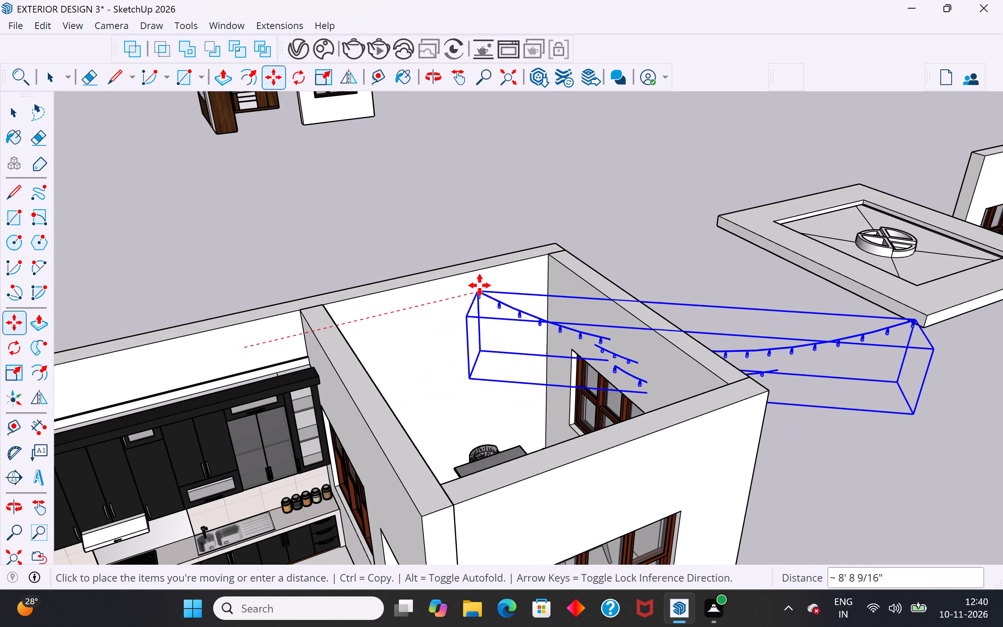
{"action": "left_click", "coordinate": [318, 309]}
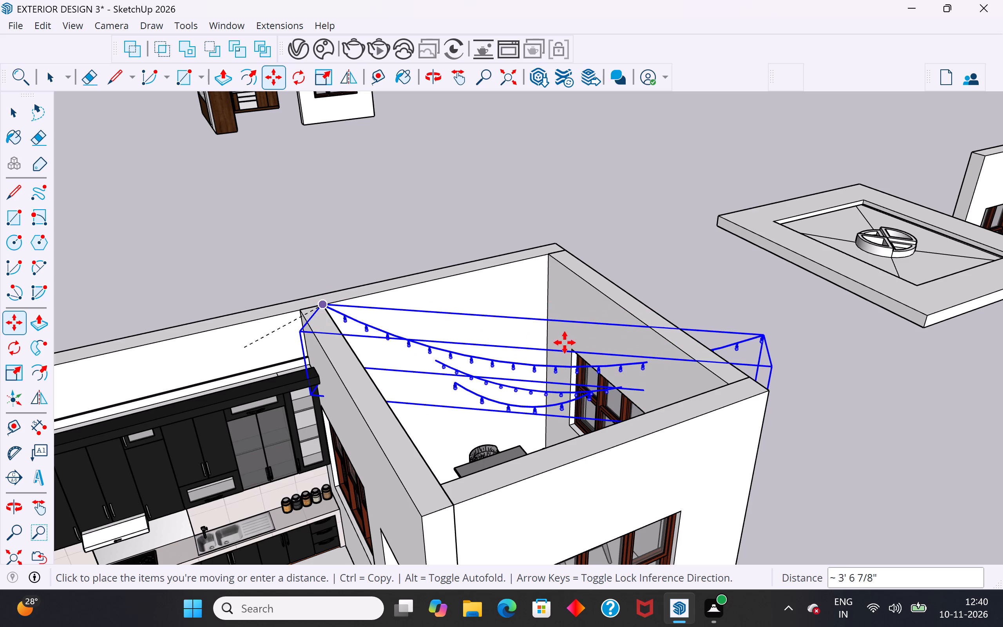
Scale the light string group along its length by a factor of 0.74, then deselect it.
{"action": "key", "text": "s"}
{"action": "middle_click_drag", "start_coordinate": [717, 383], "coordinate": [473, 376]}
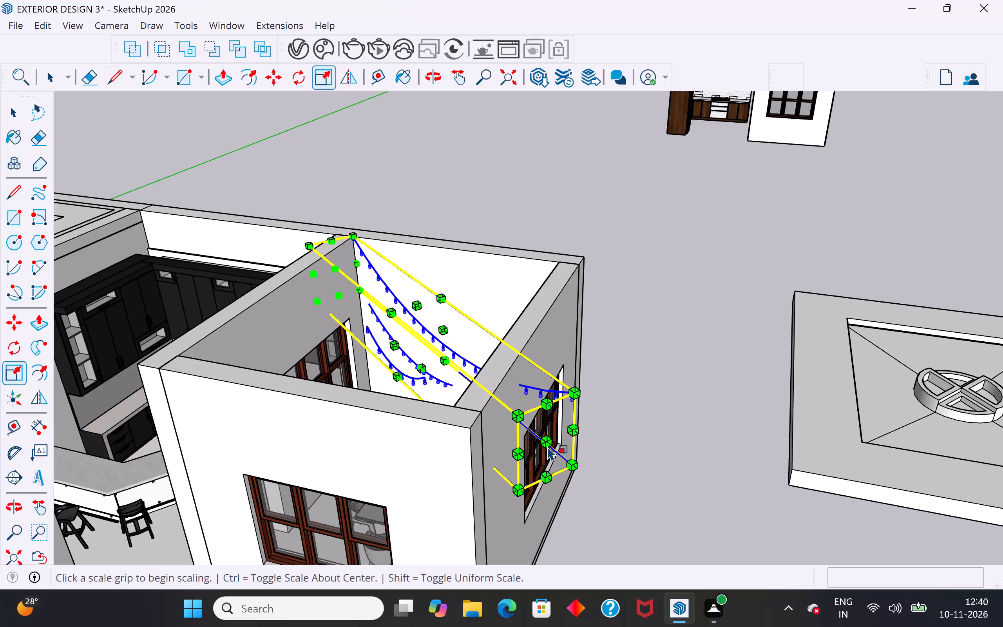
{"action": "left_click", "coordinate": [548, 441]}
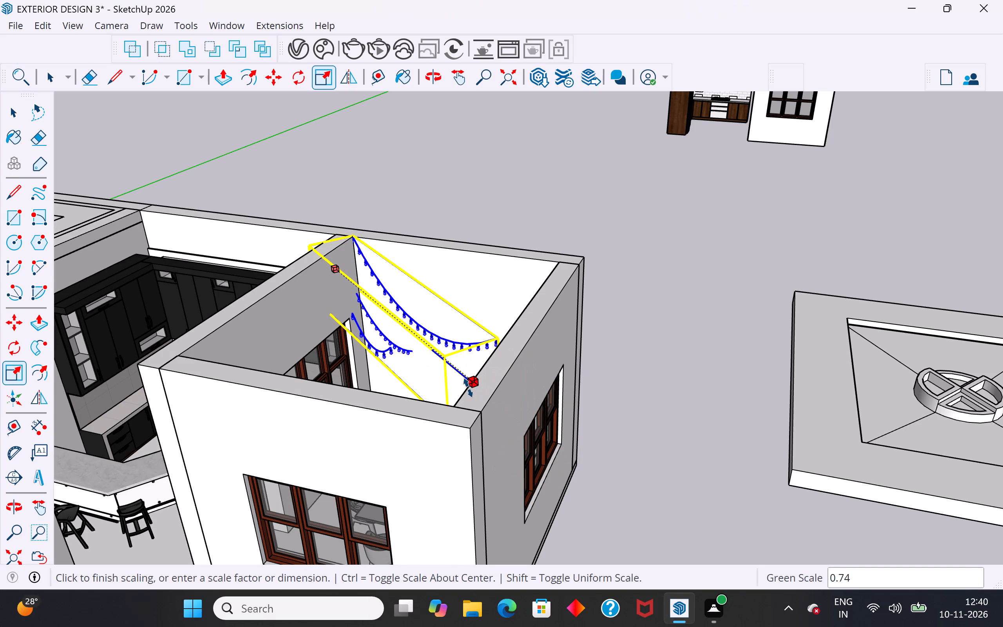
{"action": "left_click", "coordinate": [470, 388]}
{"action": "left_click", "coordinate": [10, 113]}
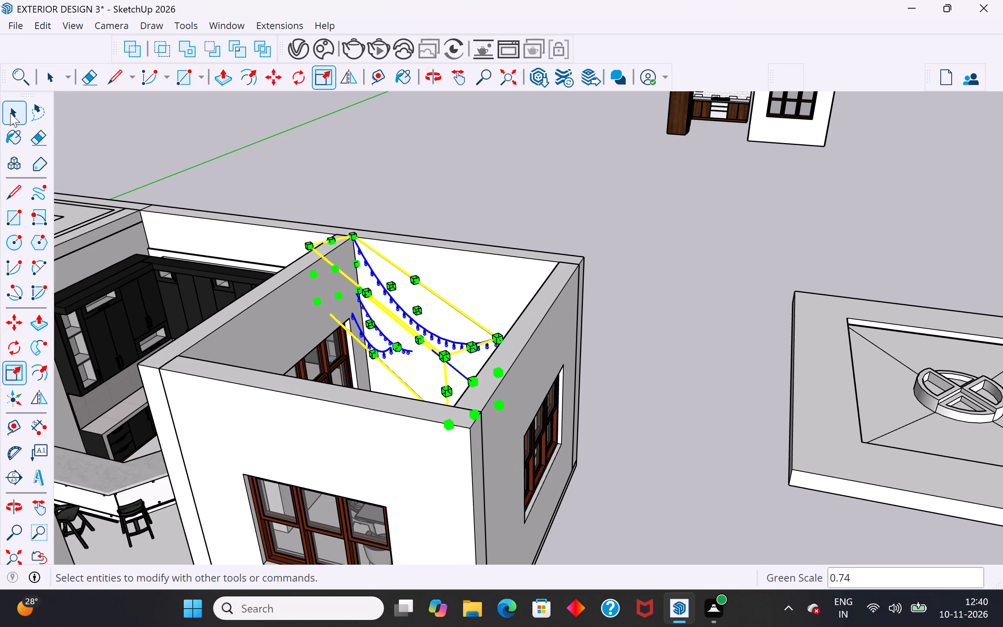
{"action": "left_click", "coordinate": [280, 161]}
Examine from several angles how the shortened light strings hang between the dining room's walls.
{"action": "middle_click_drag", "start_coordinate": [333, 288], "coordinate": [581, 272]}
{"action": "scroll", "coordinate": [425, 395], "scroll_direction": "up", "scroll_amount": 2}
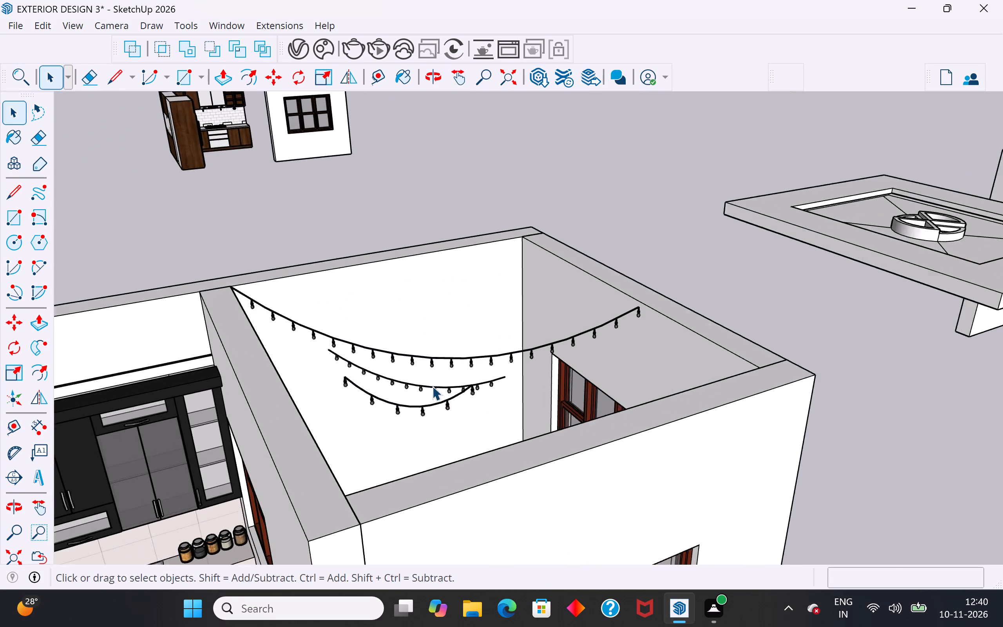
{"action": "scroll", "coordinate": [432, 386], "scroll_direction": "up", "scroll_amount": 1}
{"action": "middle_click_drag", "start_coordinate": [451, 384], "coordinate": [557, 506]}
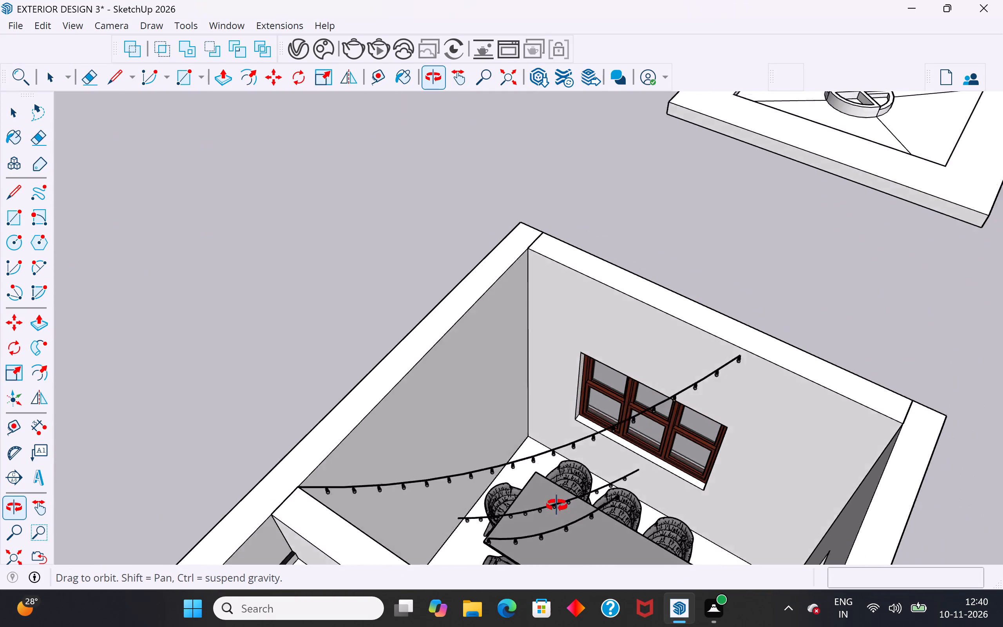
{"action": "middle_click_drag", "start_coordinate": [557, 506], "coordinate": [557, 480]}
{"action": "scroll", "coordinate": [387, 411], "scroll_direction": "up", "scroll_amount": 3}
{"action": "middle_click_drag", "start_coordinate": [470, 451], "coordinate": [392, 390]}
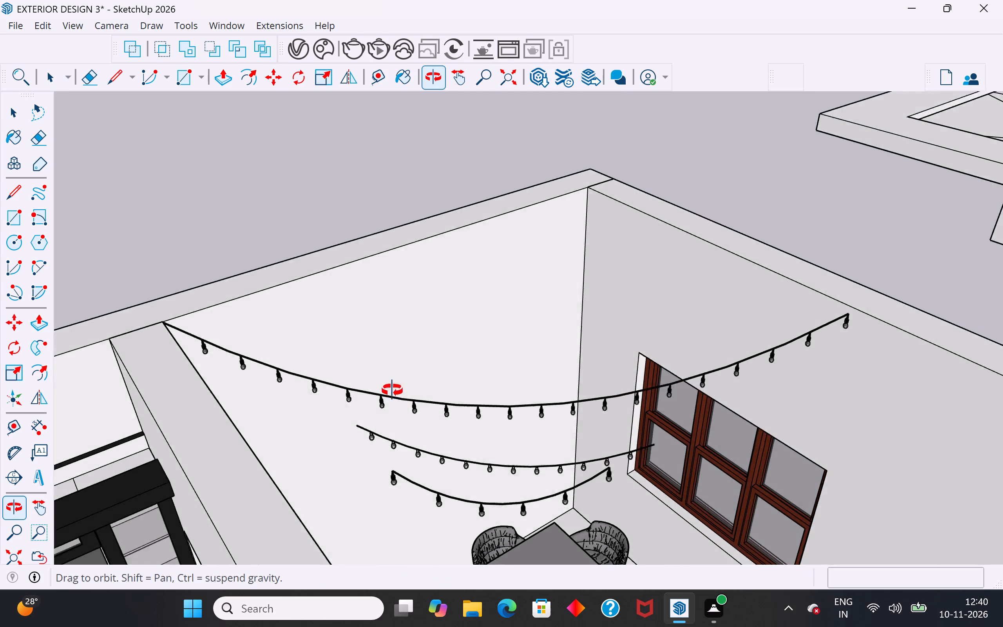
{"action": "middle_click_drag", "start_coordinate": [392, 390], "coordinate": [275, 348]}
{"action": "scroll", "coordinate": [416, 371], "scroll_direction": "down", "scroll_amount": 1}
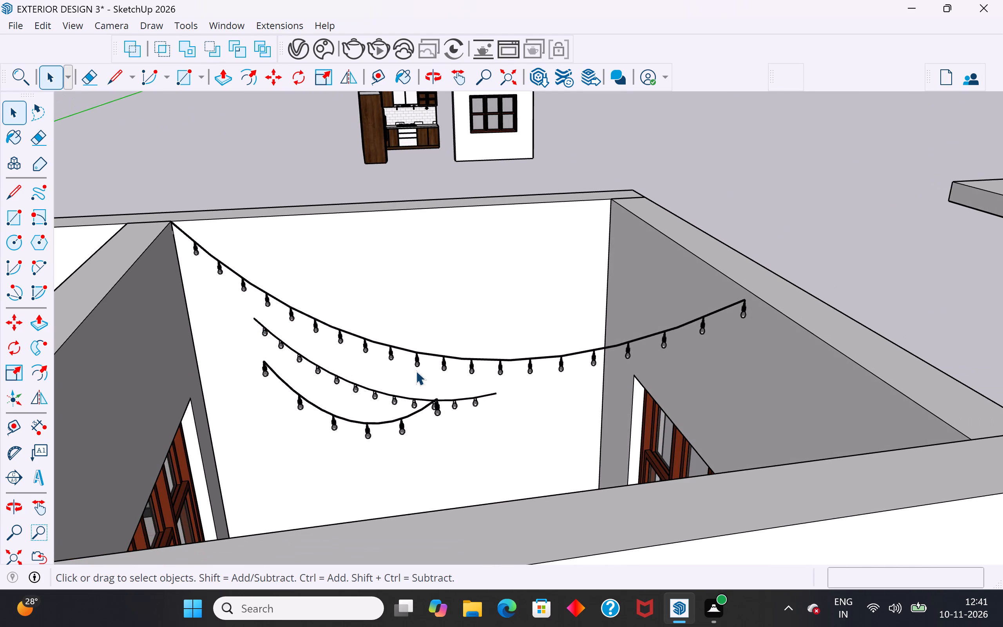
{"action": "scroll", "coordinate": [416, 371], "scroll_direction": "down", "scroll_amount": 1}
{"action": "middle_click_drag", "start_coordinate": [427, 377], "coordinate": [552, 436]}
{"action": "scroll", "coordinate": [546, 435], "scroll_direction": "up", "scroll_amount": 1}
{"action": "scroll", "coordinate": [554, 391], "scroll_direction": "up", "scroll_amount": 1}
{"action": "middle_click_drag", "start_coordinate": [554, 391], "coordinate": [515, 355]}
{"action": "middle_click_drag", "start_coordinate": [591, 390], "coordinate": [468, 433]}
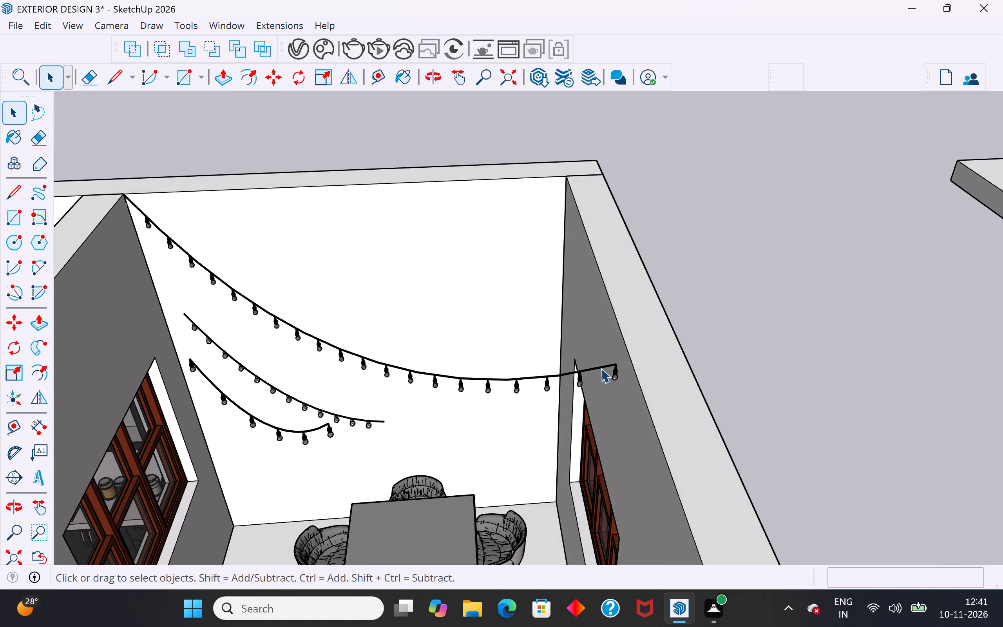
Rotate the light string group horizontally by 36.7 degrees around its corner at the partition wall, aligning it with the back wall's top edge.
{"action": "left_click", "coordinate": [601, 368]}
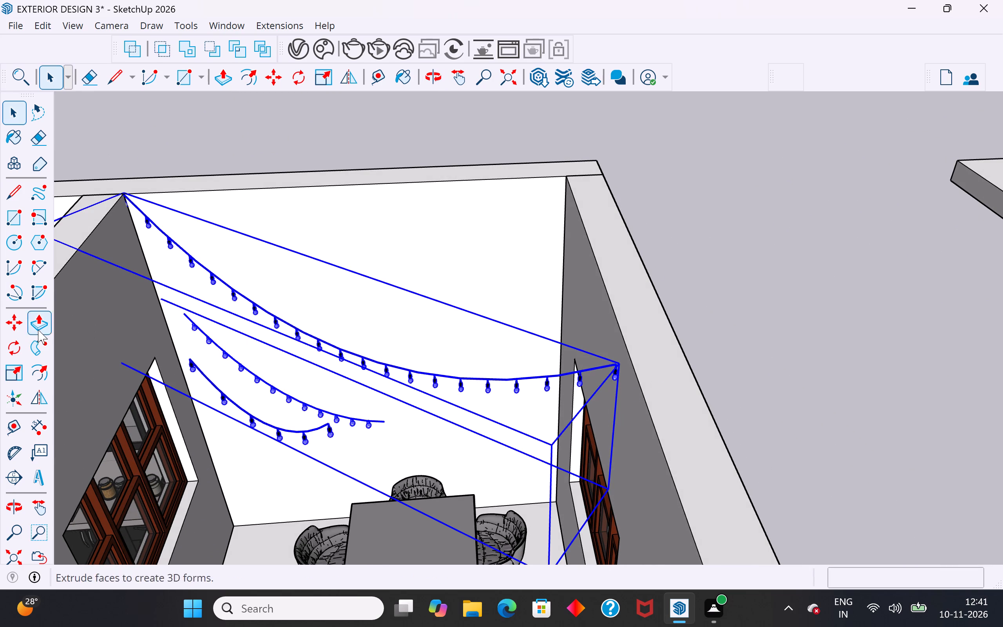
{"action": "left_click", "coordinate": [10, 355]}
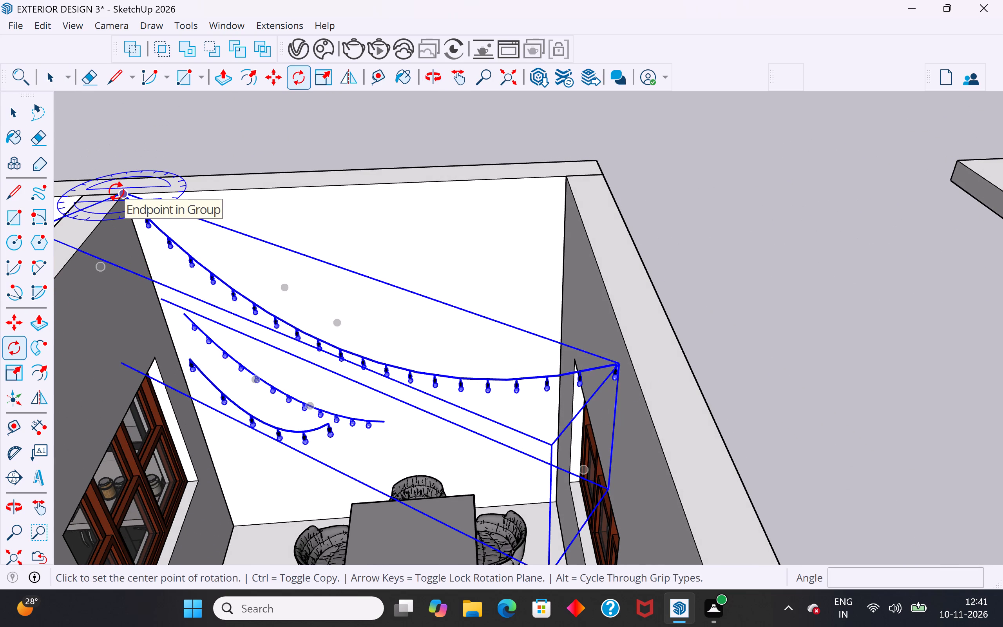
{"action": "left_click", "coordinate": [116, 191]}
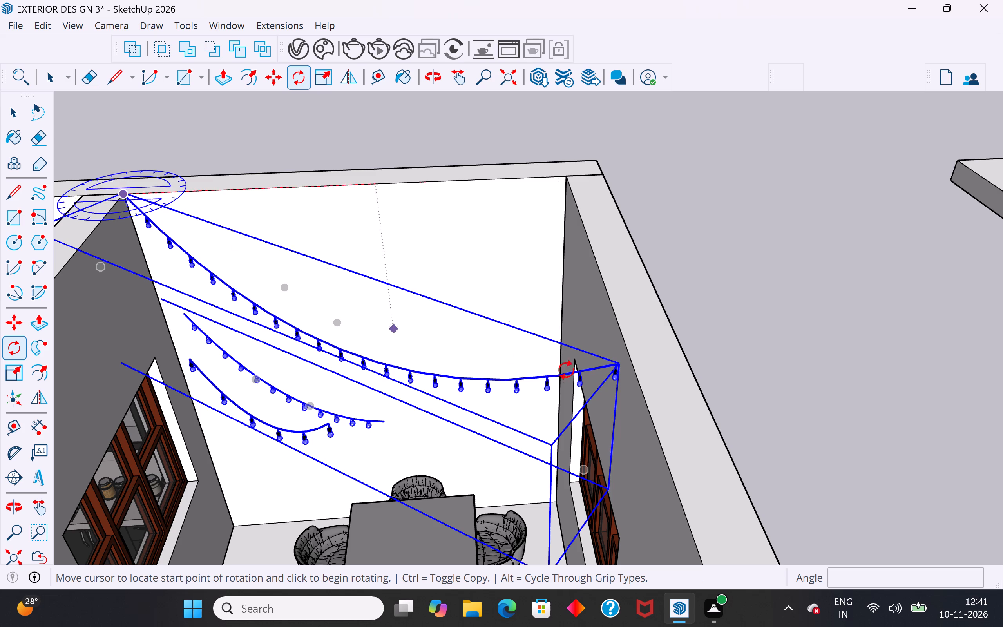
{"action": "left_click", "coordinate": [616, 368]}
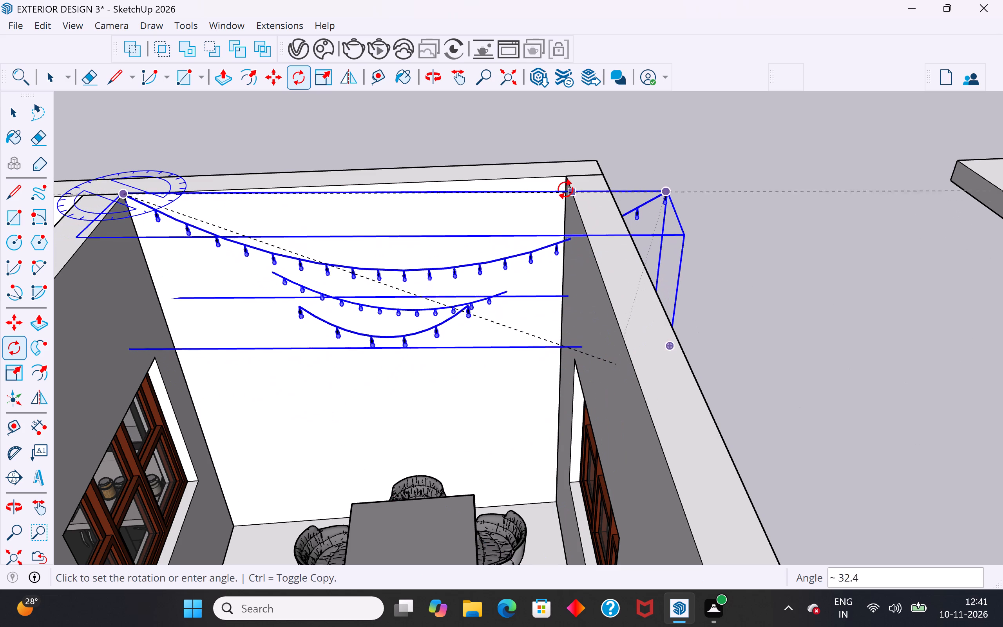
{"action": "left_click", "coordinate": [562, 181]}
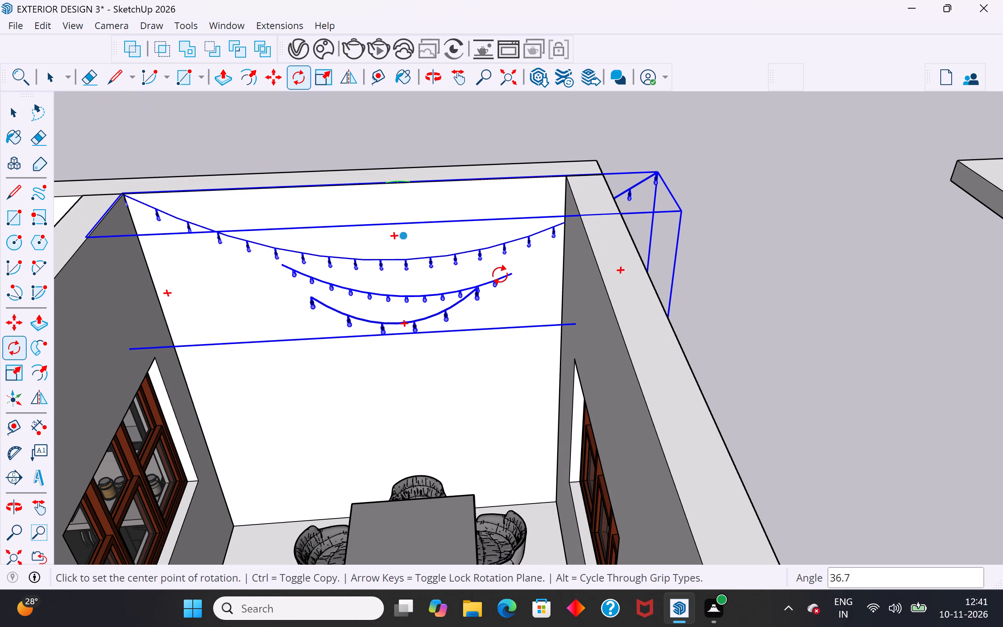
Scale the light string group along its length so its free end meets the back wall's opposite inner corner, then deselect it.
{"action": "key", "text": "s"}
{"action": "left_click", "coordinate": [662, 248]}
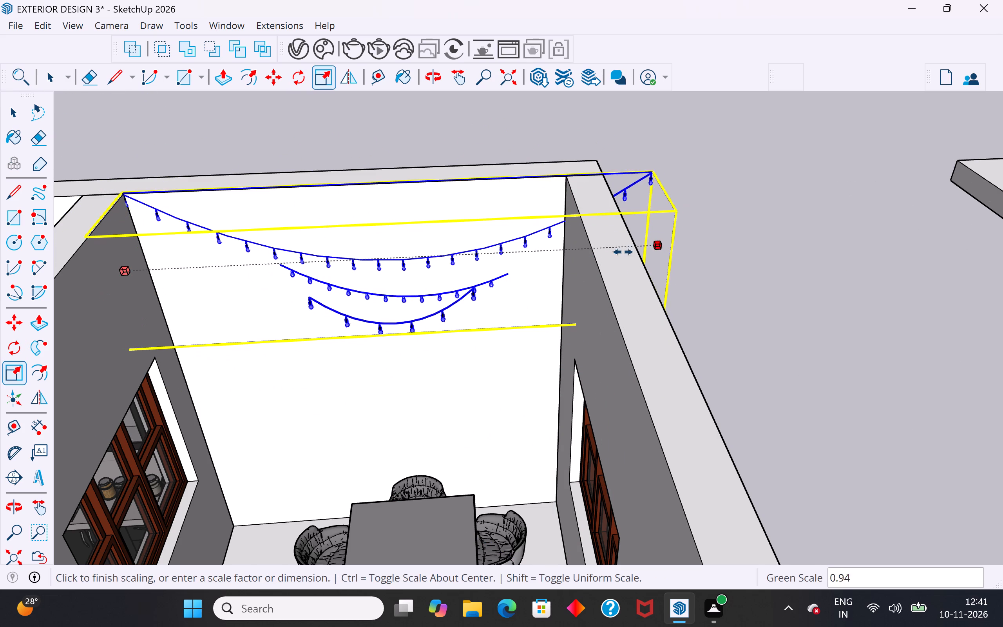
{"action": "left_click", "coordinate": [564, 251]}
{"action": "middle_click_drag", "start_coordinate": [646, 373], "coordinate": [698, 317]}
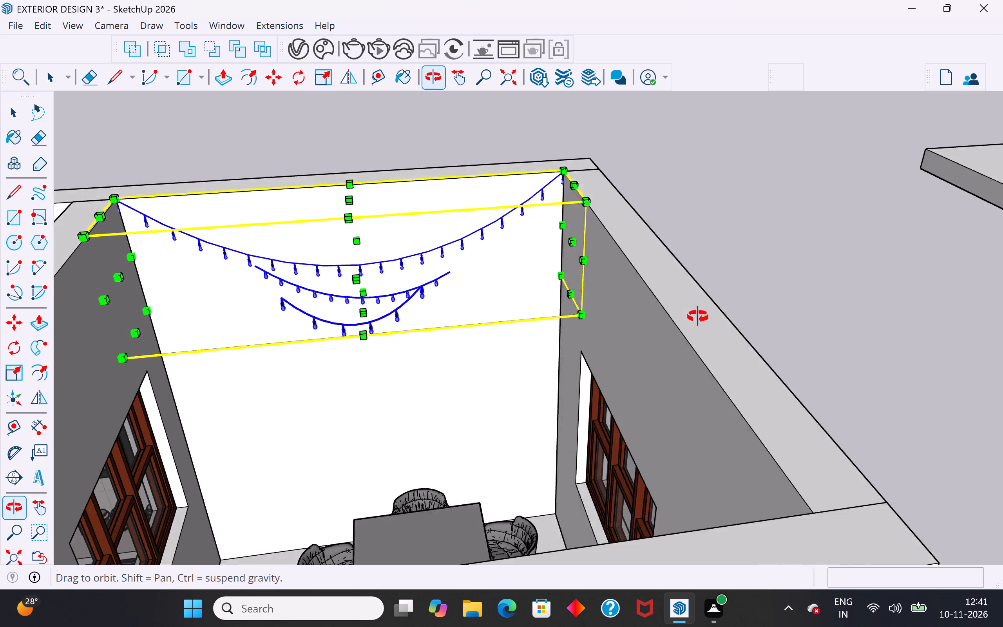
{"action": "middle_click_drag", "start_coordinate": [698, 317], "coordinate": [1002, 367]}
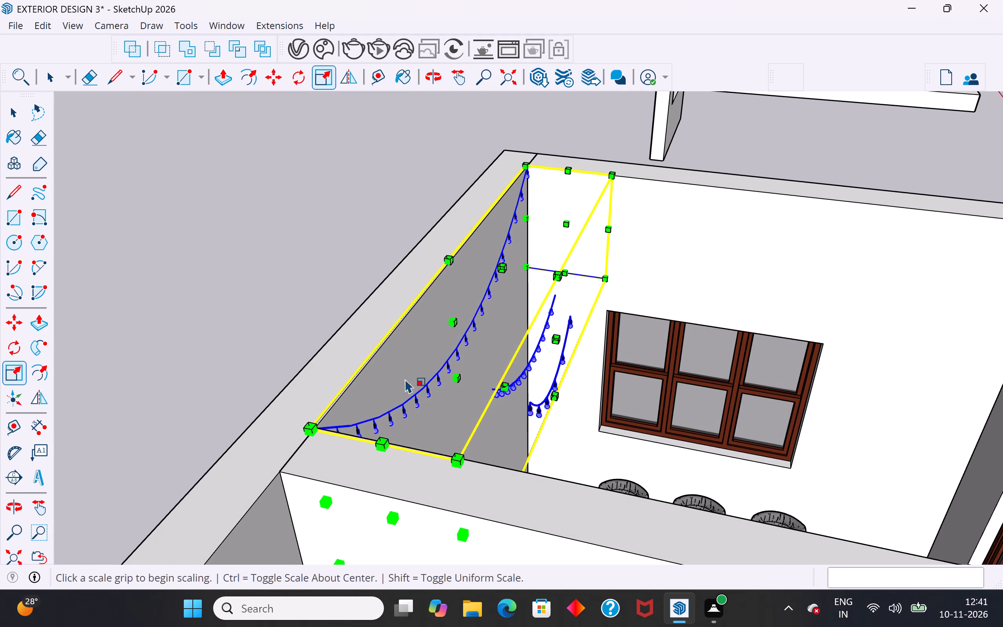
{"action": "left_click", "coordinate": [14, 116]}
{"action": "left_click", "coordinate": [193, 287]}
Inspect the three light strings' fit and spacing along the dining room's back wall from several angles.
{"action": "scroll", "coordinate": [451, 352], "scroll_direction": "up", "scroll_amount": 3}
{"action": "middle_click_drag", "start_coordinate": [512, 377], "coordinate": [506, 372]}
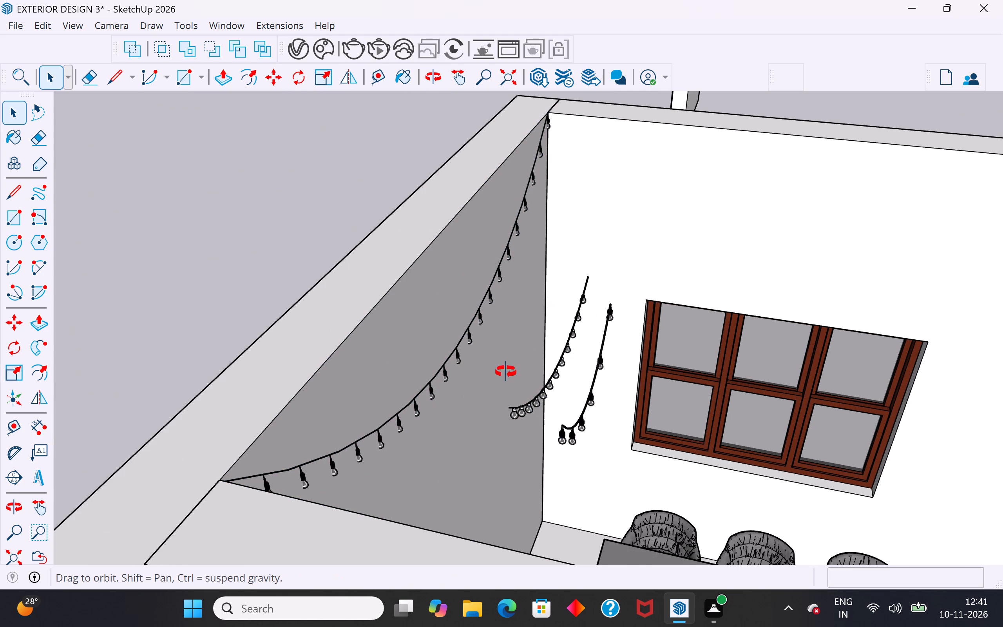
{"action": "middle_click_drag", "start_coordinate": [506, 372], "coordinate": [420, 382]}
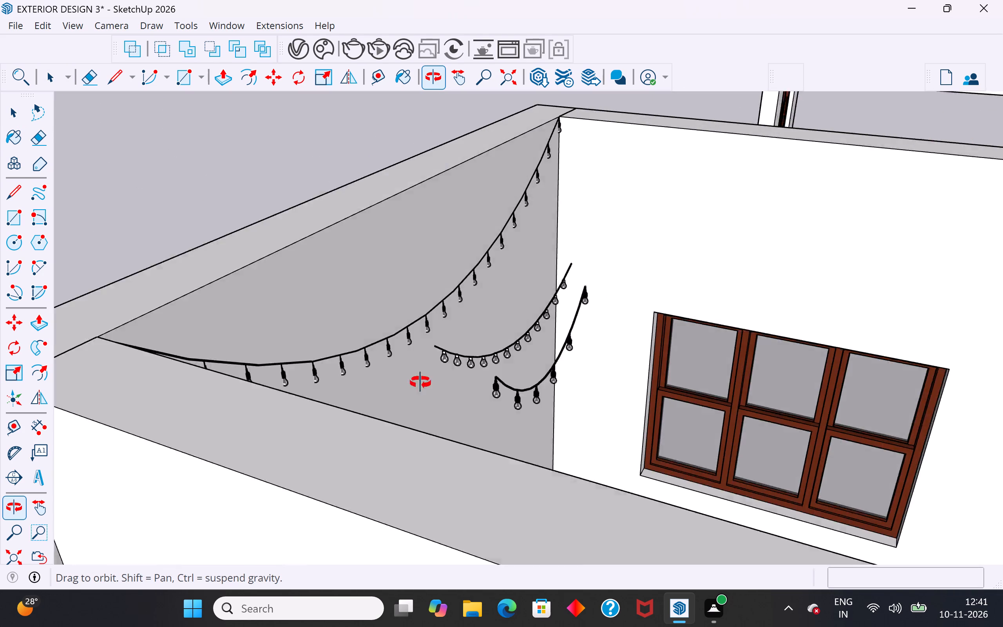
{"action": "middle_click_drag", "start_coordinate": [420, 382], "coordinate": [360, 397]}
{"action": "scroll", "coordinate": [408, 406], "scroll_direction": "up", "scroll_amount": 2}
{"action": "middle_click_drag", "start_coordinate": [418, 406], "coordinate": [332, 368]}
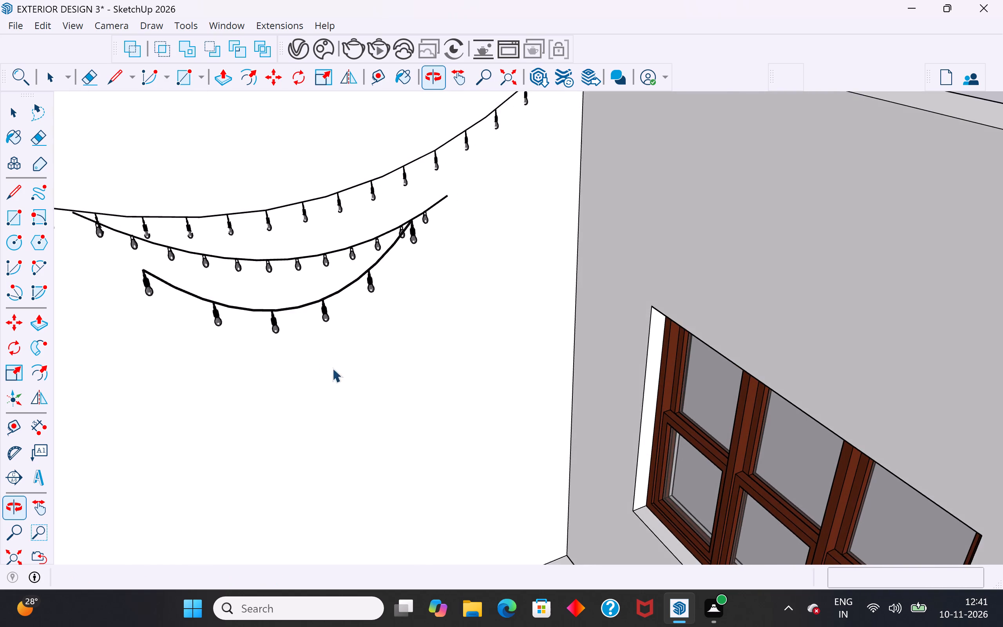
{"action": "scroll", "coordinate": [357, 386], "scroll_direction": "down", "scroll_amount": 2}
{"action": "middle_click_drag", "start_coordinate": [392, 397], "coordinate": [443, 452]}
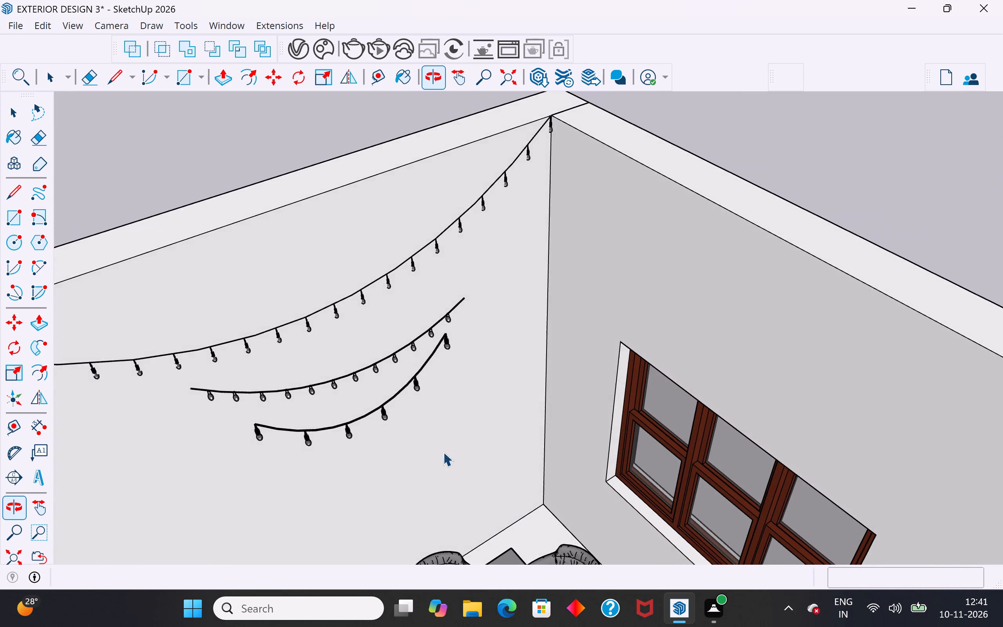
{"action": "scroll", "coordinate": [450, 422], "scroll_direction": "down", "scroll_amount": 4}
{"action": "middle_click_drag", "start_coordinate": [453, 422], "coordinate": [432, 340]}
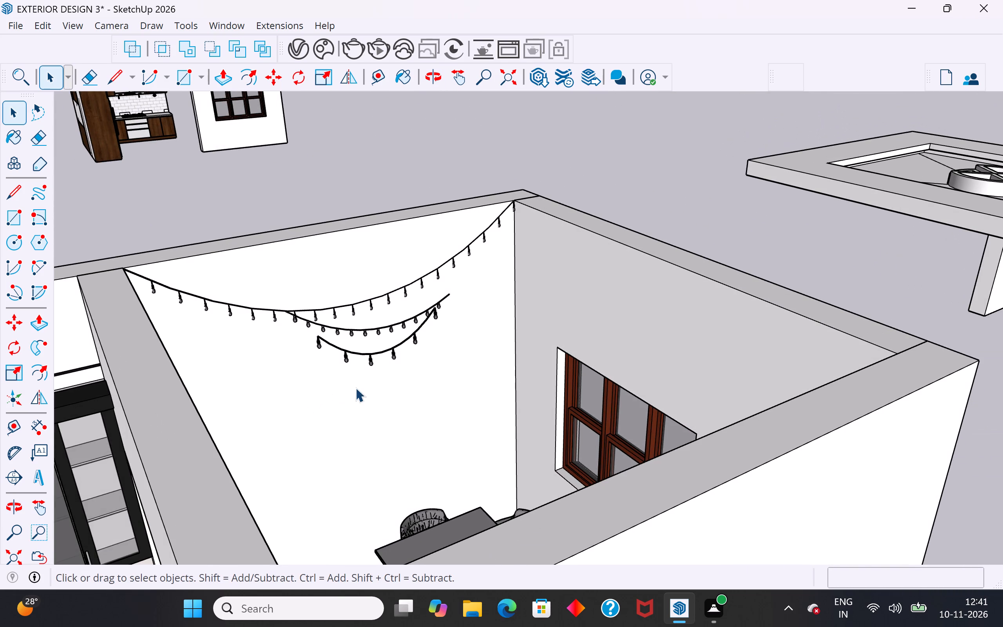
{"action": "middle_click_drag", "start_coordinate": [320, 410], "coordinate": [132, 457]}
{"action": "scroll", "coordinate": [336, 375], "scroll_direction": "down", "scroll_amount": 4}
{"action": "middle_click_drag", "start_coordinate": [353, 384], "coordinate": [387, 313]}
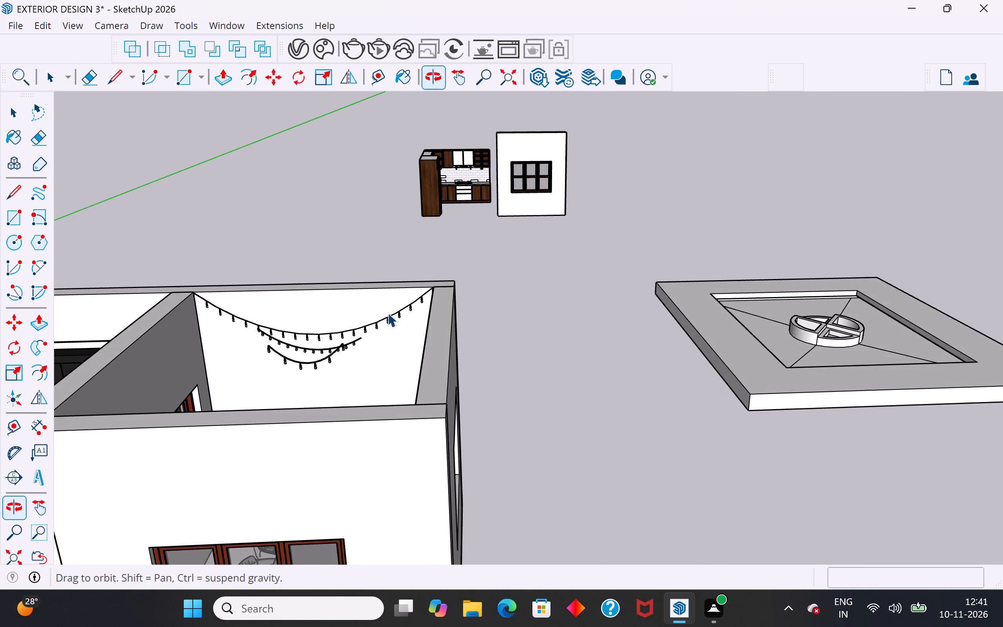
{"action": "scroll", "coordinate": [251, 310], "scroll_direction": "up", "scroll_amount": 3}
{"action": "middle_click_drag", "start_coordinate": [285, 368], "coordinate": [331, 353]}
{"action": "scroll", "coordinate": [326, 369], "scroll_direction": "up", "scroll_amount": 7}
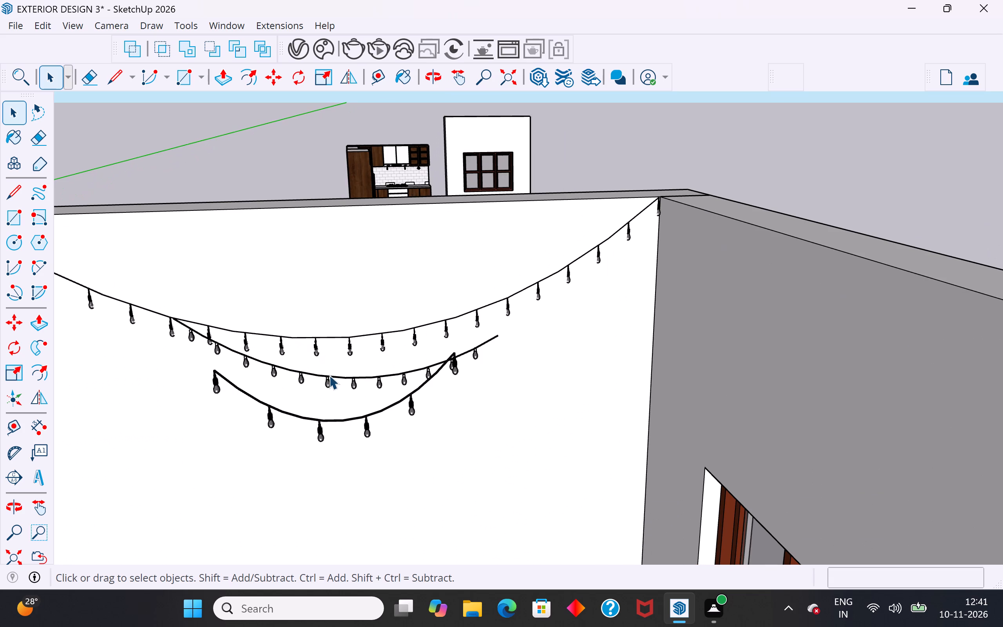
Explode the light string group into its separate strings and clear the selection.
{"action": "left_click", "coordinate": [329, 375]}
{"action": "right_click", "coordinate": [401, 384]}
{"action": "left_click", "coordinate": [453, 112]}
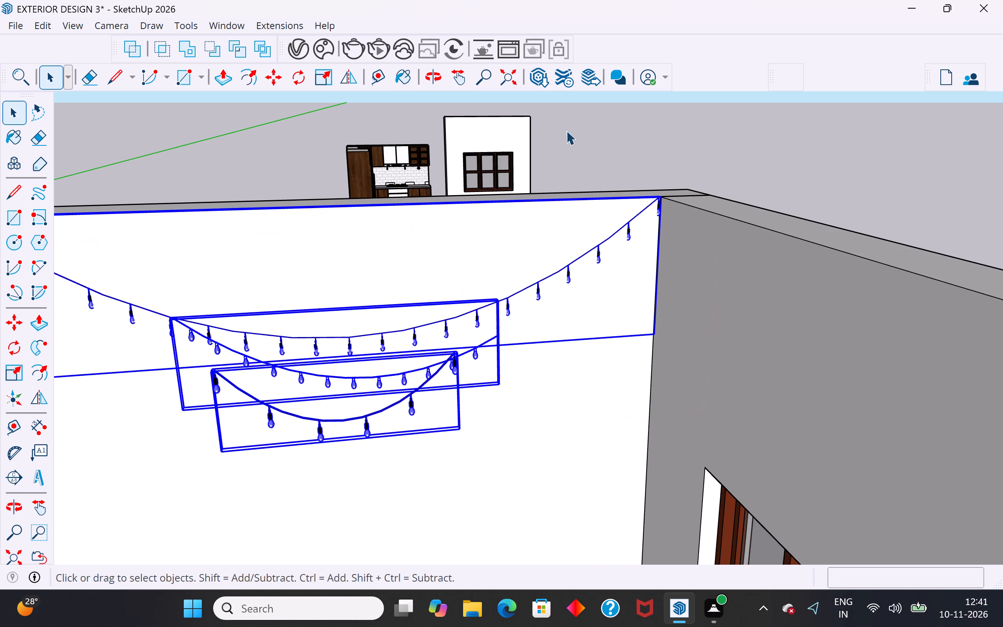
{"action": "left_click", "coordinate": [598, 135]}
Scale the middle light string lengthwise by about 1.69 so its end extends to the dining room's outer side wall, then deselect it.
{"action": "scroll", "coordinate": [467, 383], "scroll_direction": "down", "scroll_amount": 9}
{"action": "middle_click_drag", "start_coordinate": [464, 391], "coordinate": [428, 461]}
{"action": "scroll", "coordinate": [420, 377], "scroll_direction": "up", "scroll_amount": 2}
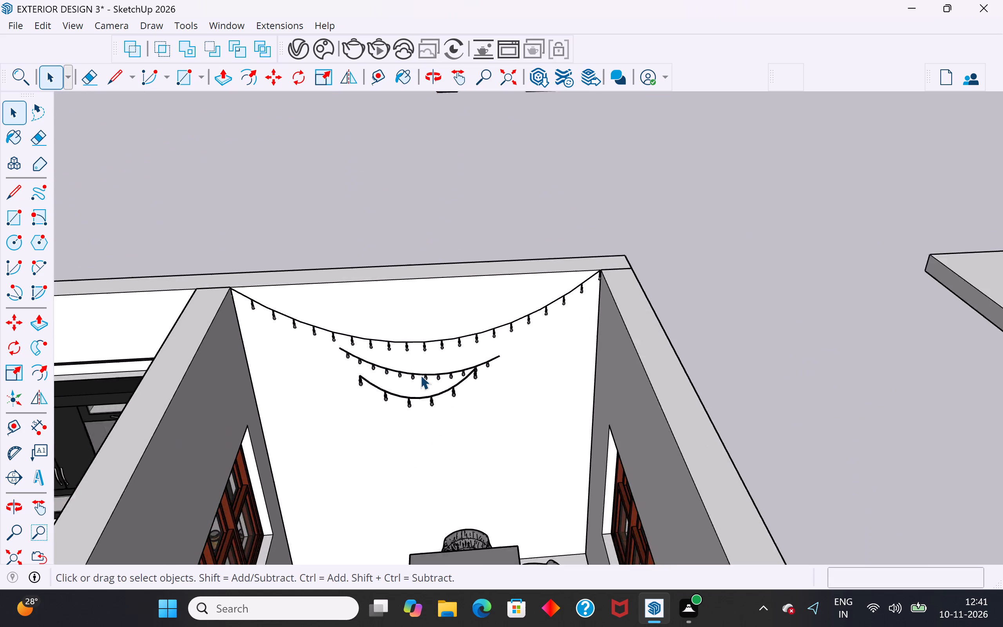
{"action": "scroll", "coordinate": [420, 375], "scroll_direction": "up", "scroll_amount": 6}
{"action": "left_click", "coordinate": [420, 375]}
{"action": "scroll", "coordinate": [420, 375], "scroll_direction": "up", "scroll_amount": 3}
{"action": "key", "text": "s"}
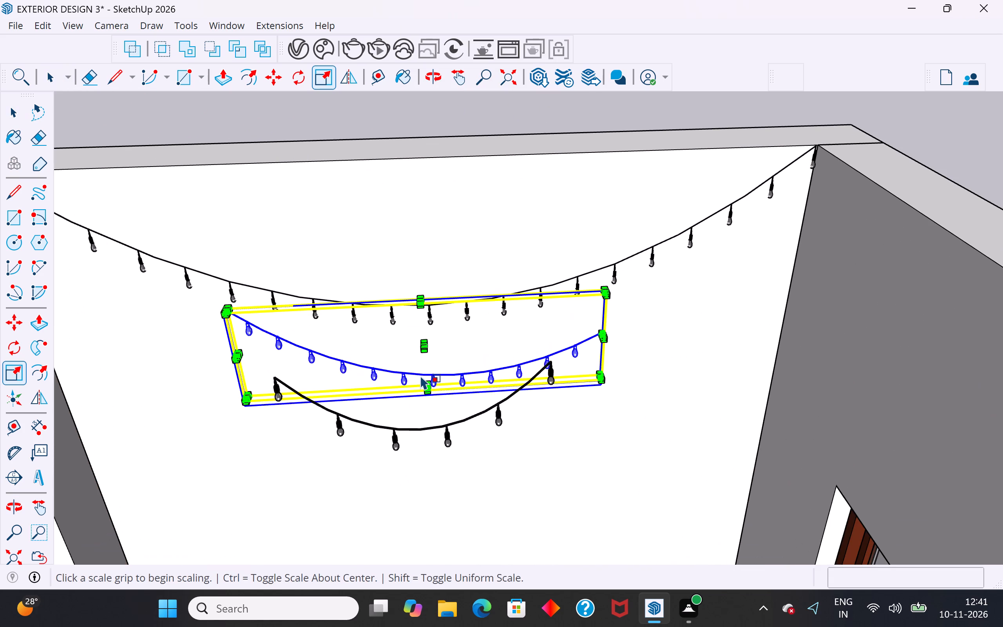
{"action": "scroll", "coordinate": [259, 344], "scroll_direction": "up", "scroll_amount": 1}
{"action": "middle_click_drag", "start_coordinate": [317, 349], "coordinate": [545, 291]}
{"action": "scroll", "coordinate": [446, 434], "scroll_direction": "down", "scroll_amount": 4}
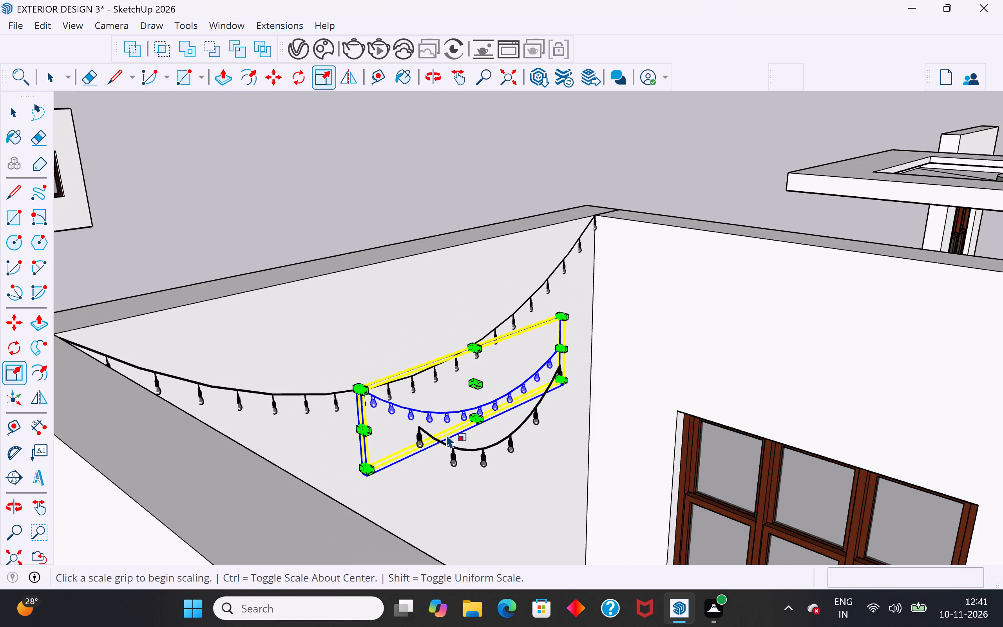
{"action": "scroll", "coordinate": [358, 400], "scroll_direction": "up", "scroll_amount": 1}
{"action": "middle_click_drag", "start_coordinate": [358, 400], "coordinate": [313, 471]}
{"action": "scroll", "coordinate": [340, 442], "scroll_direction": "up", "scroll_amount": 7}
{"action": "middle_click_drag", "start_coordinate": [376, 452], "coordinate": [314, 493]}
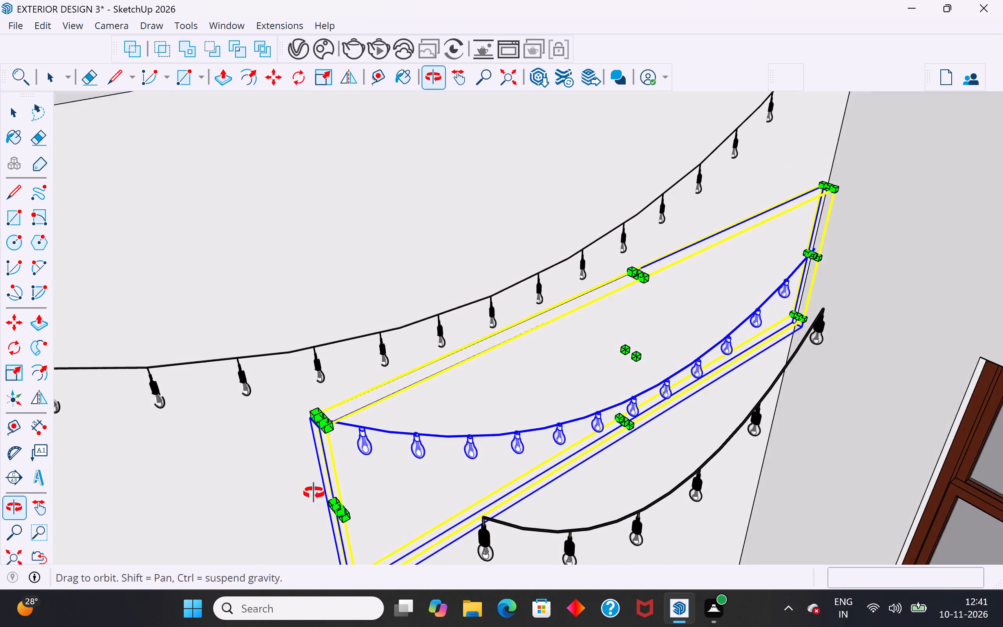
{"action": "middle_click_drag", "start_coordinate": [314, 493], "coordinate": [190, 496]}
{"action": "scroll", "coordinate": [323, 529], "scroll_direction": "down", "scroll_amount": 5}
{"action": "scroll", "coordinate": [625, 453], "scroll_direction": "up", "scroll_amount": 9}
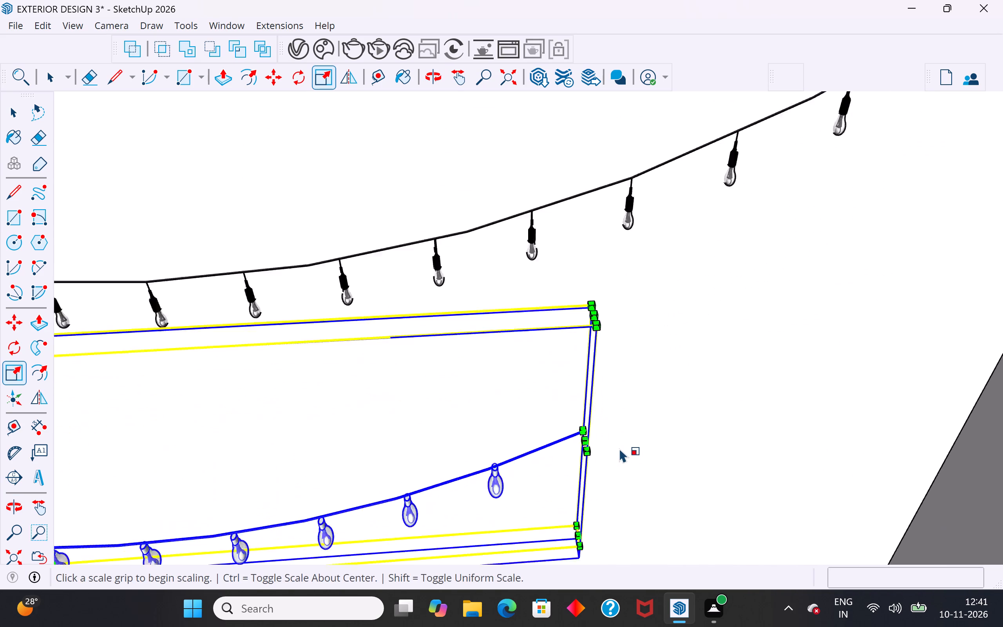
{"action": "scroll", "coordinate": [619, 448], "scroll_direction": "up", "scroll_amount": 4}
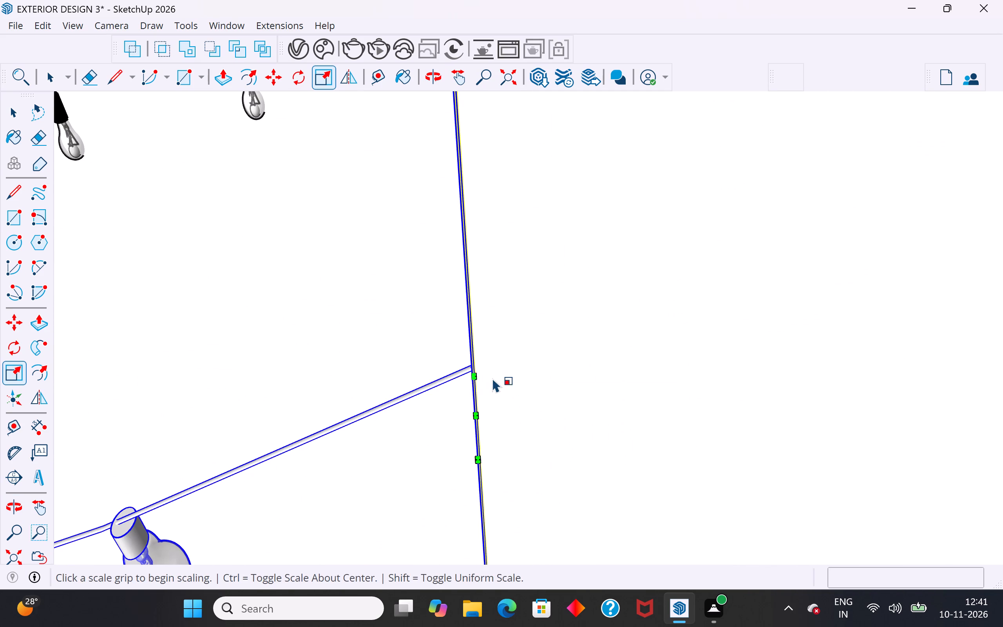
{"action": "scroll", "coordinate": [499, 400], "scroll_direction": "down", "scroll_amount": 9}
{"action": "middle_click_drag", "start_coordinate": [456, 422], "coordinate": [668, 366]}
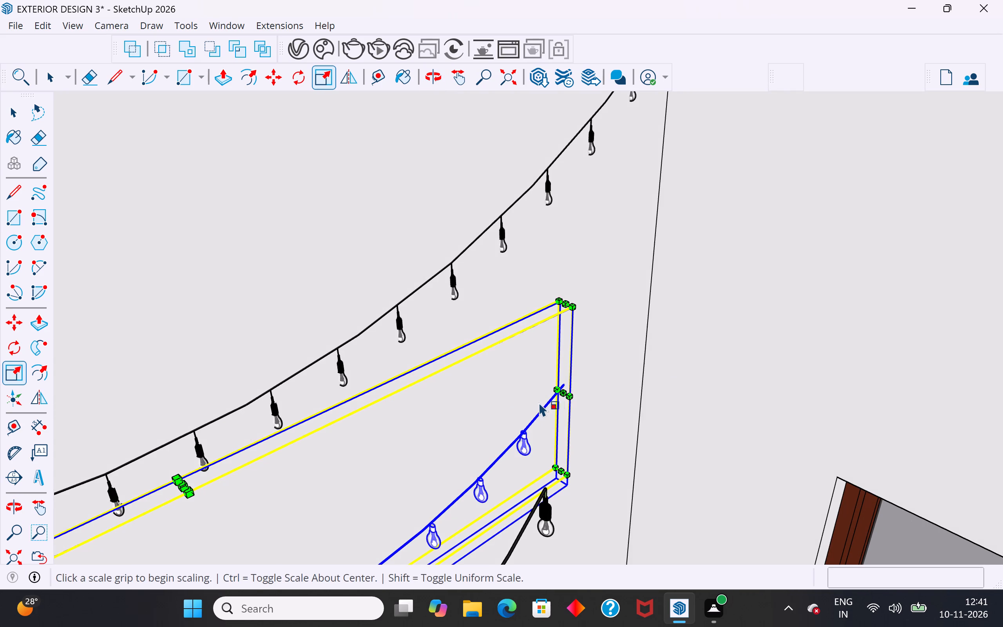
{"action": "left_click", "coordinate": [564, 394]}
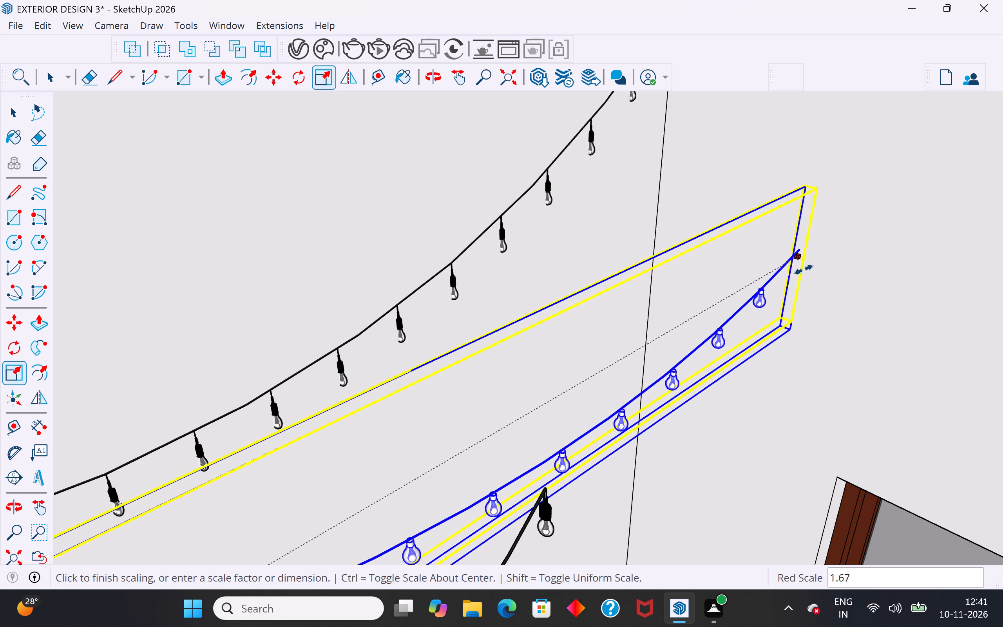
{"action": "scroll", "coordinate": [649, 451], "scroll_direction": "down", "scroll_amount": 15}
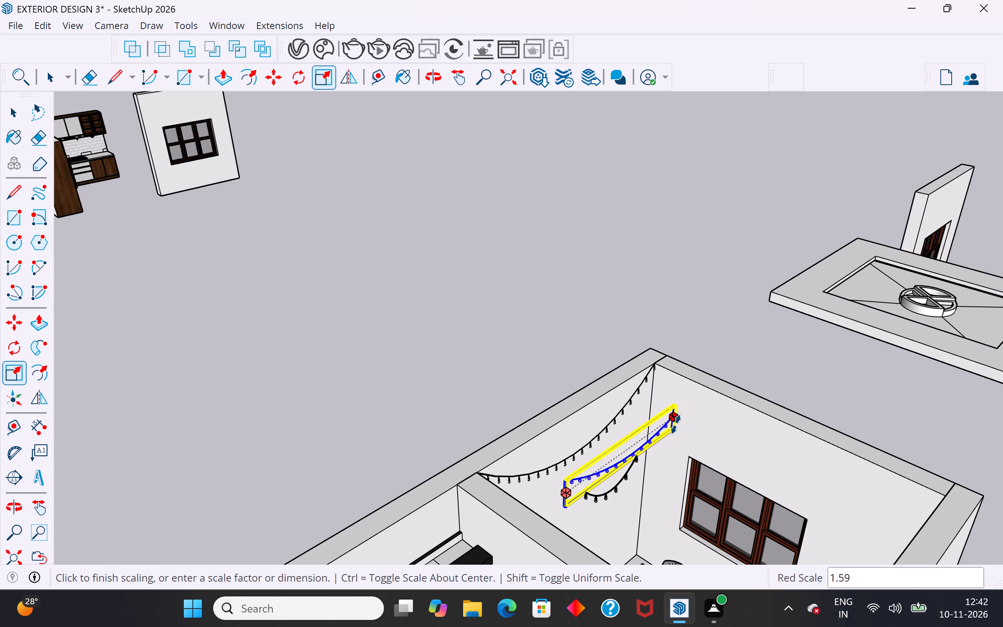
{"action": "middle_click_drag", "start_coordinate": [704, 405], "coordinate": [534, 410]}
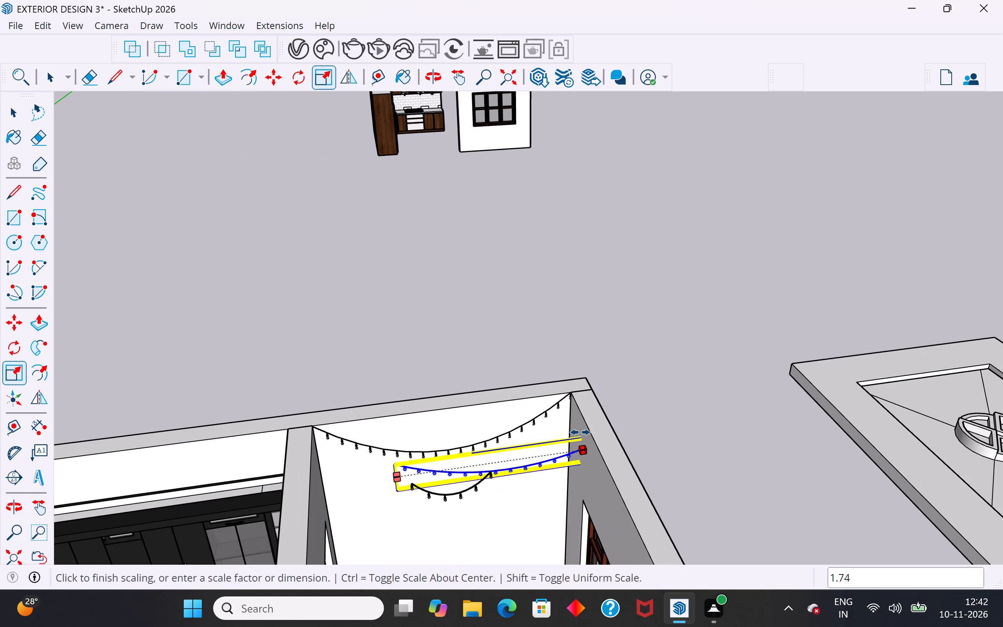
{"action": "left_click", "coordinate": [579, 460]}
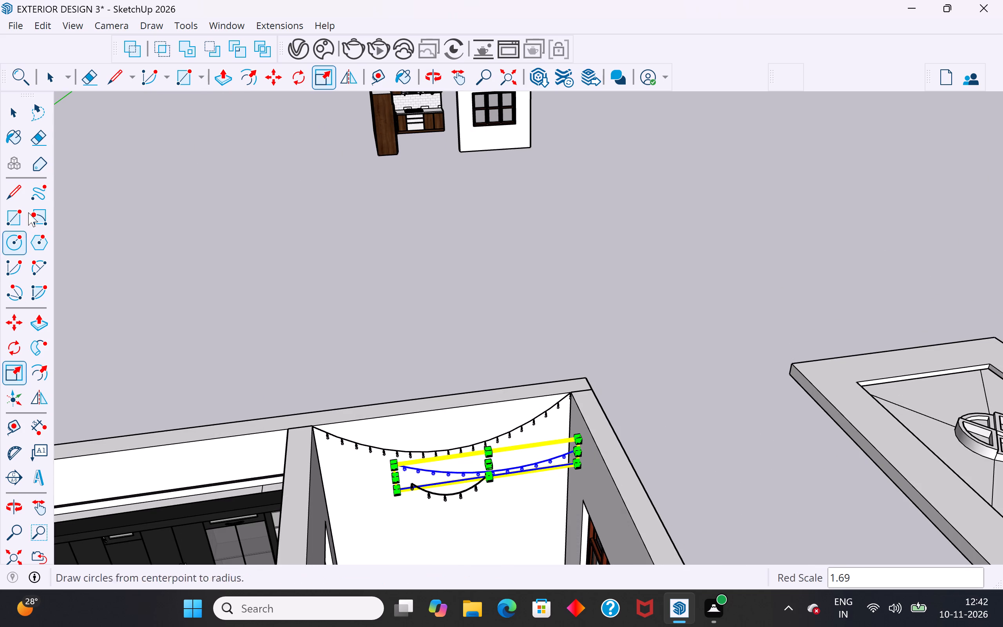
{"action": "left_click", "coordinate": [17, 116]}
{"action": "left_click", "coordinate": [305, 287]}
Rotate the middle light string horizontally by about 7.3 degrees around its upper corner at the outer side wall, then deselect it.
{"action": "middle_click_drag", "start_coordinate": [498, 429], "coordinate": [599, 303]}
{"action": "scroll", "coordinate": [554, 472], "scroll_direction": "up", "scroll_amount": 4}
{"action": "middle_click_drag", "start_coordinate": [519, 475], "coordinate": [612, 524]}
{"action": "scroll", "coordinate": [514, 527], "scroll_direction": "up", "scroll_amount": 3}
{"action": "middle_click_drag", "start_coordinate": [565, 530], "coordinate": [628, 550]}
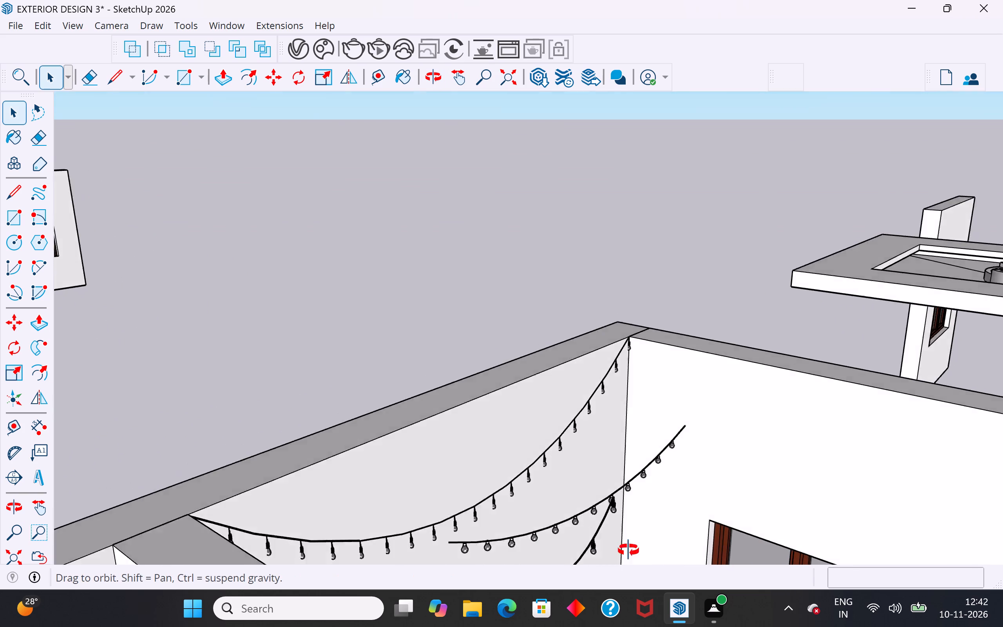
{"action": "middle_click_drag", "start_coordinate": [628, 550], "coordinate": [517, 594]}
{"action": "scroll", "coordinate": [595, 452], "scroll_direction": "down", "scroll_amount": 5}
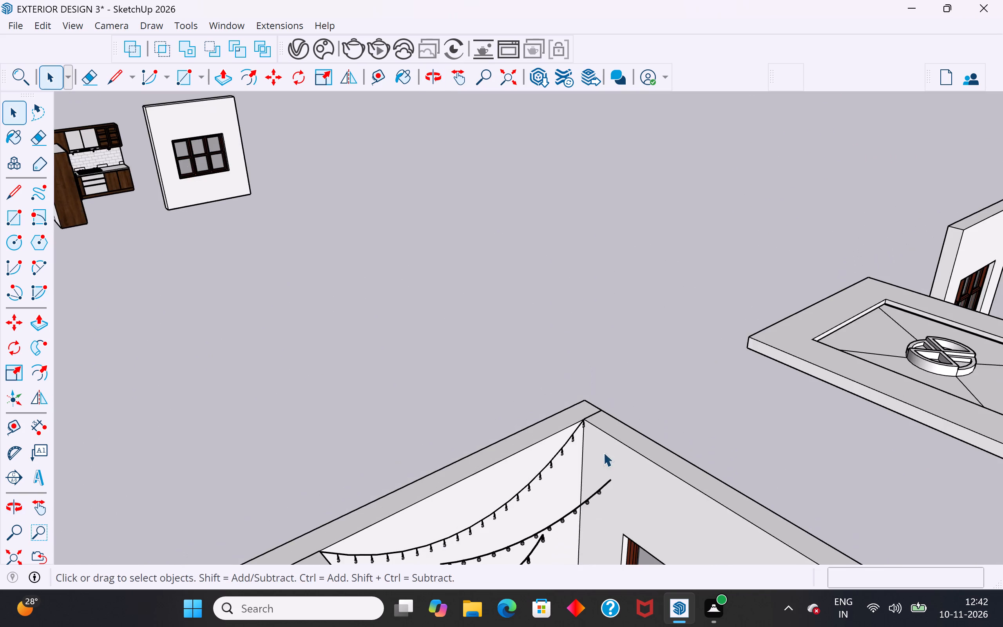
{"action": "middle_click_drag", "start_coordinate": [603, 452], "coordinate": [583, 454]}
{"action": "scroll", "coordinate": [634, 411], "scroll_direction": "down", "scroll_amount": 4}
{"action": "middle_click_drag", "start_coordinate": [602, 513], "coordinate": [542, 519]}
{"action": "scroll", "coordinate": [551, 475], "scroll_direction": "up", "scroll_amount": 9}
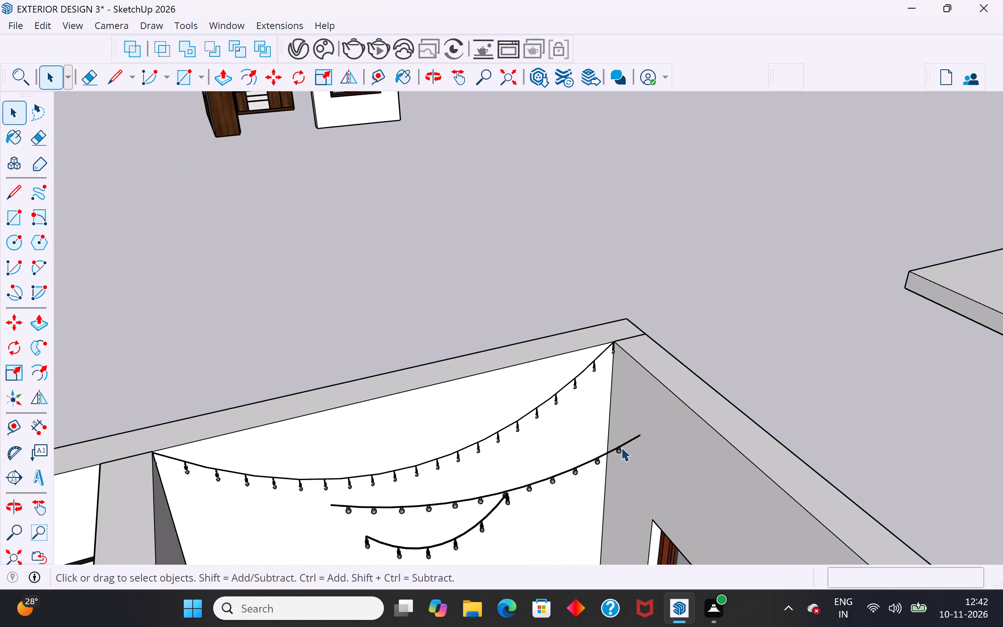
{"action": "left_click", "coordinate": [620, 444]}
{"action": "scroll", "coordinate": [610, 455], "scroll_direction": "up", "scroll_amount": 4}
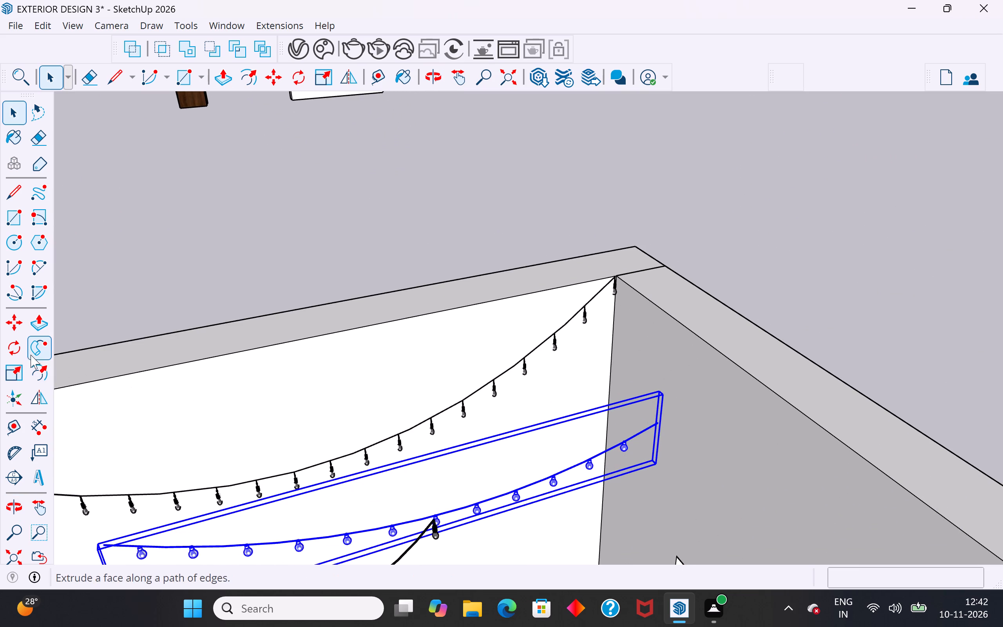
{"action": "left_click", "coordinate": [12, 354]}
{"action": "scroll", "coordinate": [655, 376], "scroll_direction": "down", "scroll_amount": 3}
{"action": "middle_click_drag", "start_coordinate": [659, 382], "coordinate": [619, 433]}
{"action": "scroll", "coordinate": [650, 411], "scroll_direction": "up", "scroll_amount": 6}
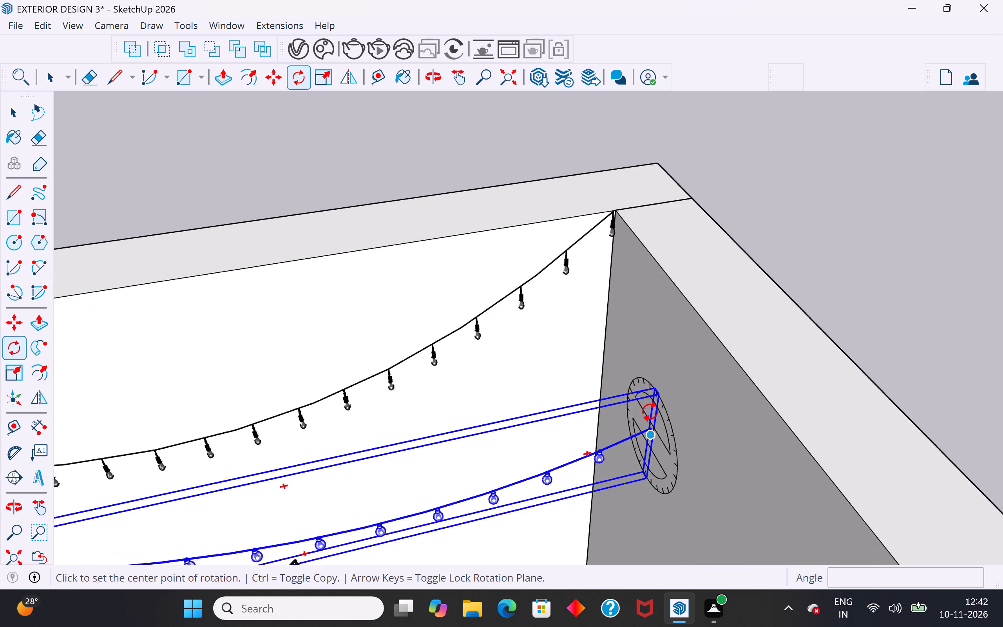
{"action": "scroll", "coordinate": [650, 411], "scroll_direction": "up", "scroll_amount": 4}
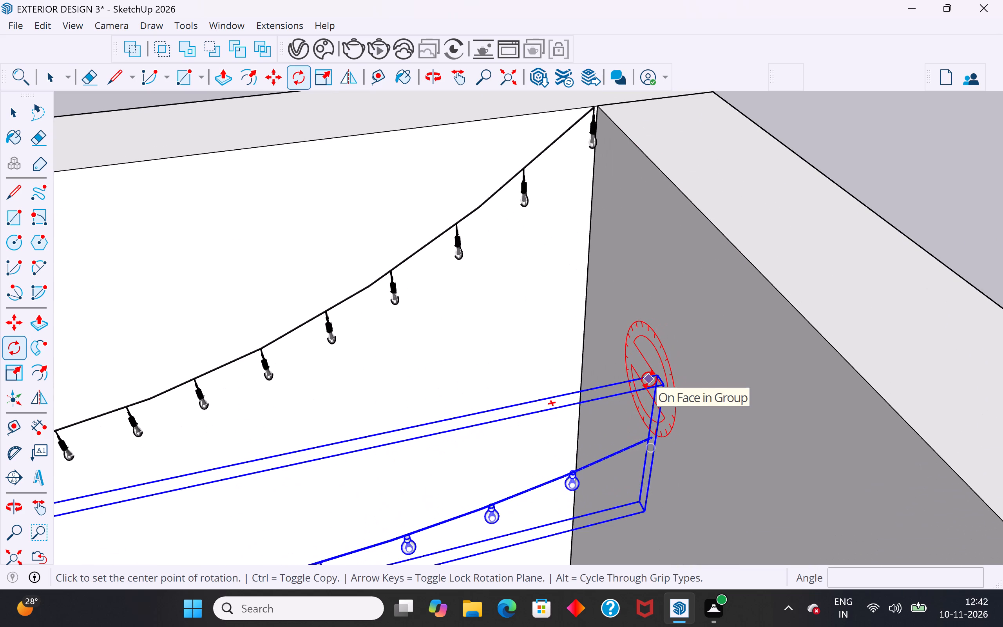
{"action": "key", "text": "Right"}
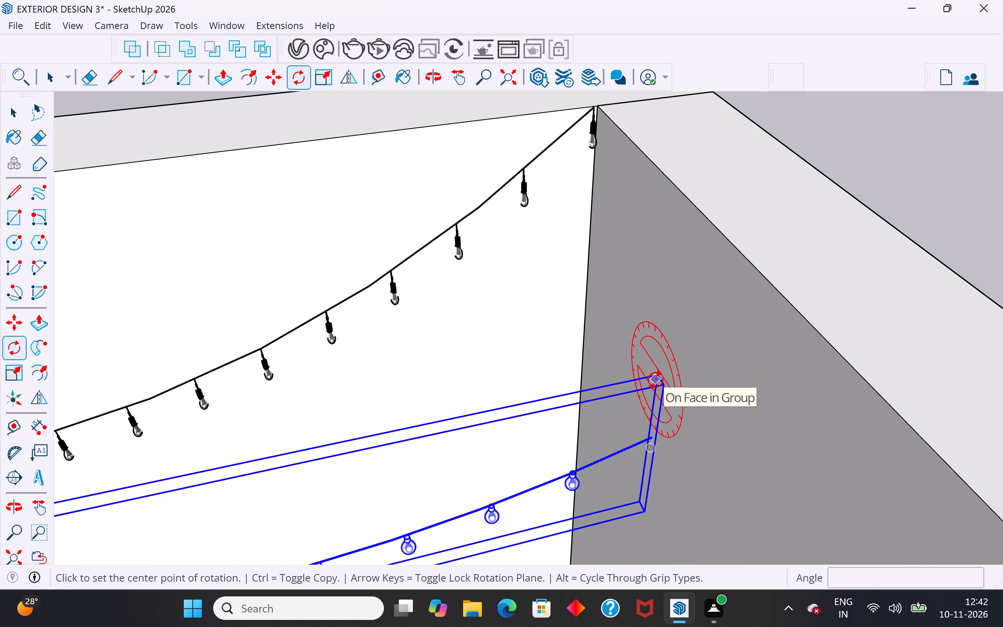
{"action": "key", "text": "Up"}
{"action": "left_click", "coordinate": [655, 379]}
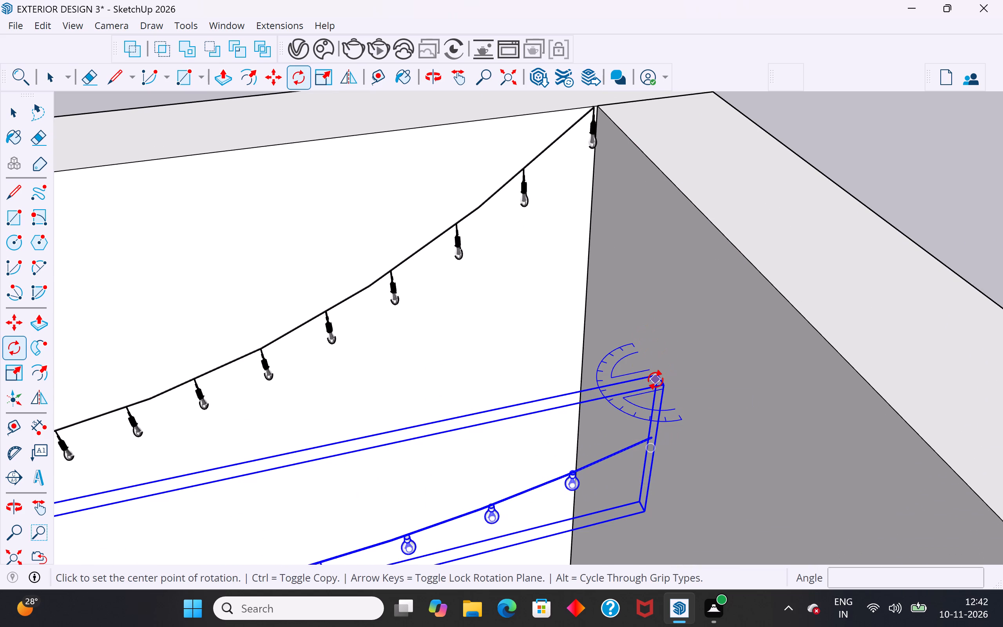
{"action": "left_click", "coordinate": [431, 428]}
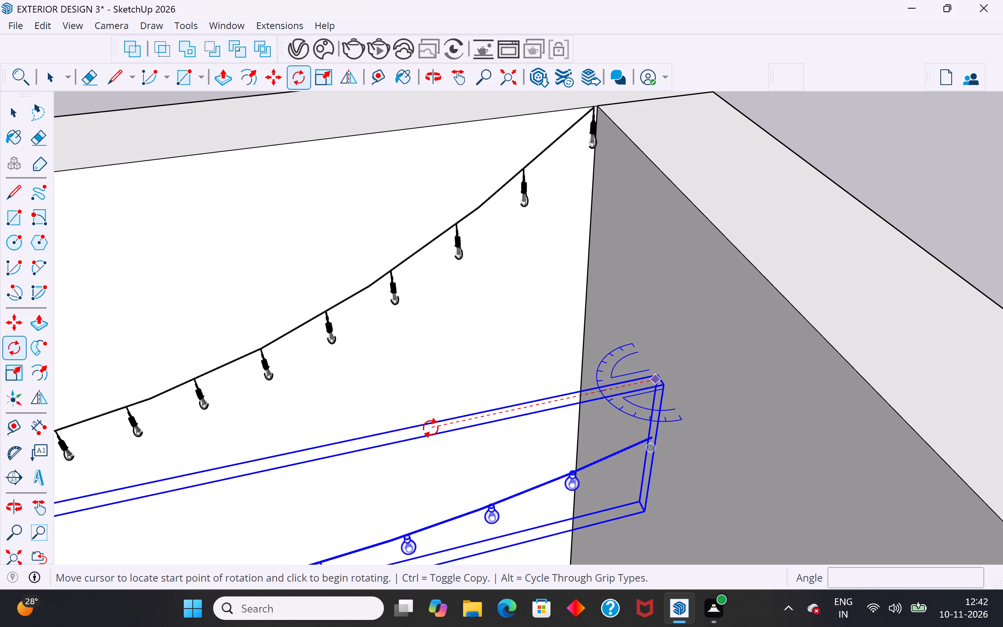
{"action": "scroll", "coordinate": [414, 418], "scroll_direction": "down", "scroll_amount": 11}
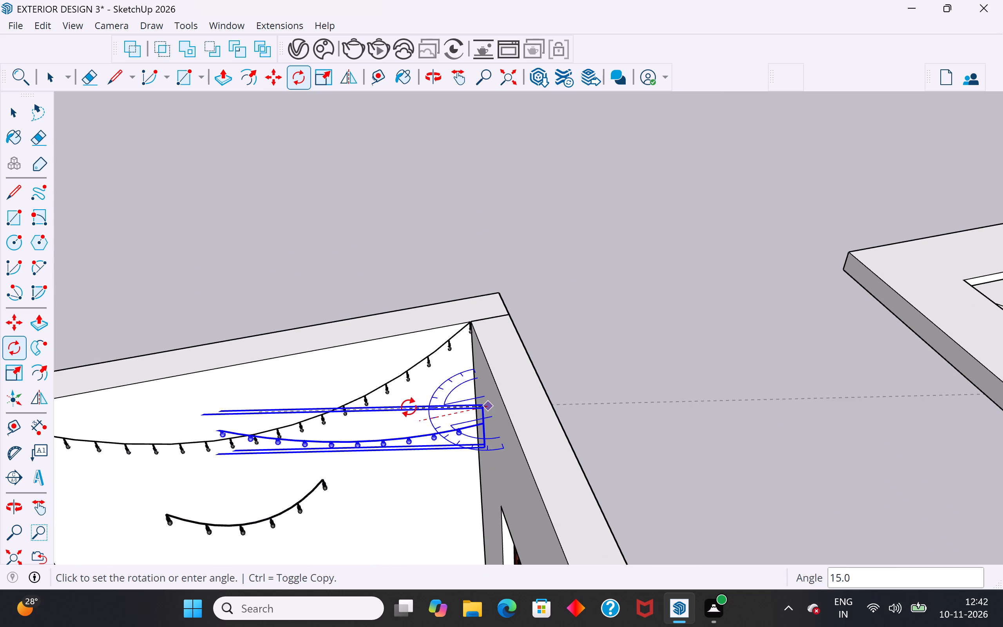
{"action": "scroll", "coordinate": [573, 410], "scroll_direction": "down", "scroll_amount": 7}
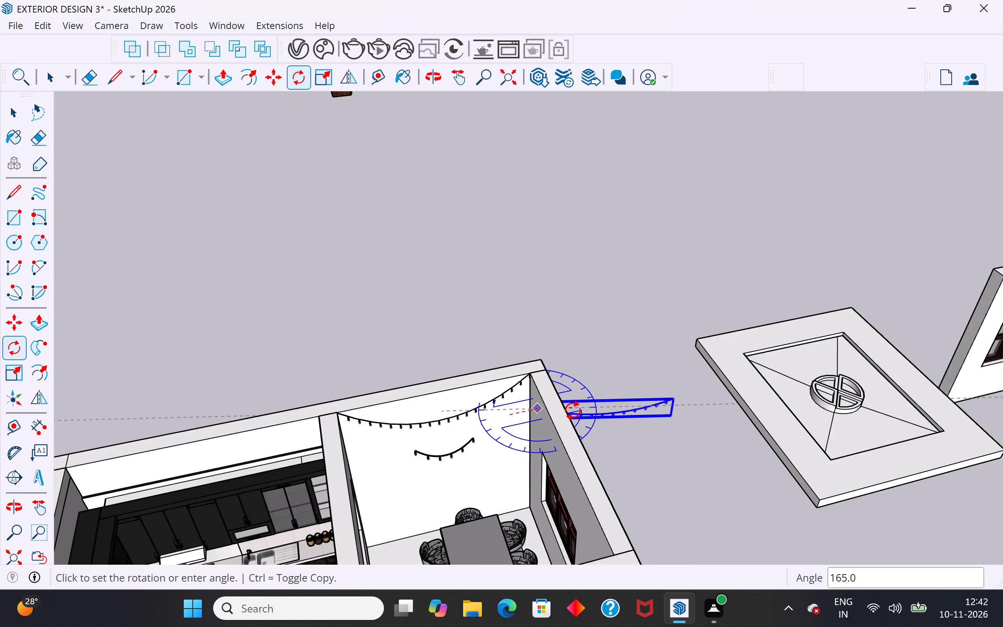
{"action": "scroll", "coordinate": [573, 410], "scroll_direction": "down", "scroll_amount": 3}
{"action": "scroll", "coordinate": [436, 427], "scroll_direction": "up", "scroll_amount": 9}
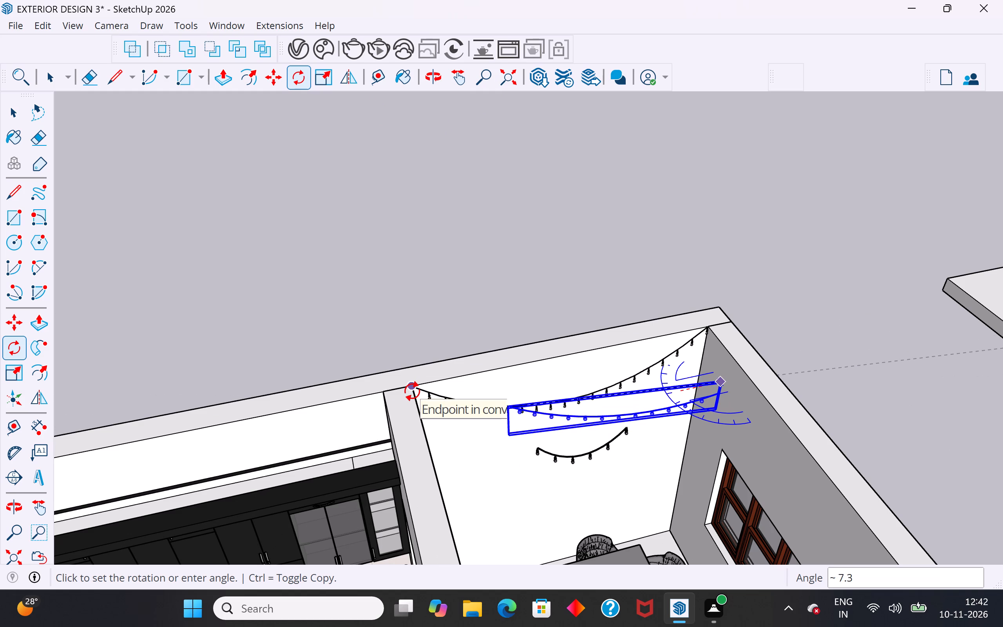
{"action": "left_click", "coordinate": [412, 391]}
{"action": "left_click", "coordinate": [17, 114]}
{"action": "left_click", "coordinate": [373, 262]}
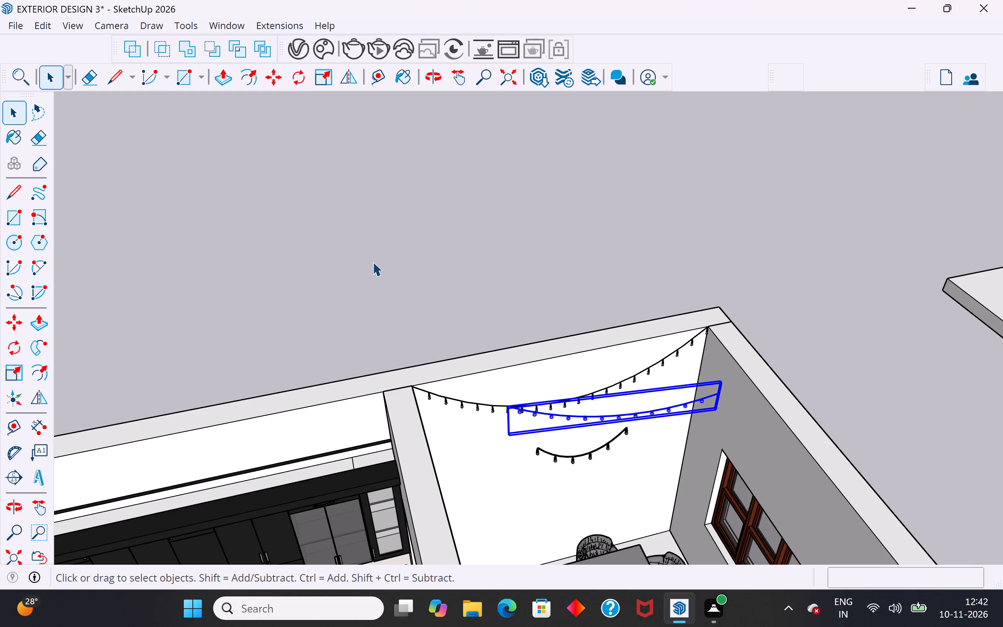
Scale the middle light string lengthwise by about 1.41 so its other end meets the kitchen partition wall, then deselect it.
{"action": "scroll", "coordinate": [534, 381], "scroll_direction": "up", "scroll_amount": 5}
{"action": "middle_click_drag", "start_coordinate": [611, 478], "coordinate": [789, 414]}
{"action": "scroll", "coordinate": [623, 415], "scroll_direction": "up", "scroll_amount": 1}
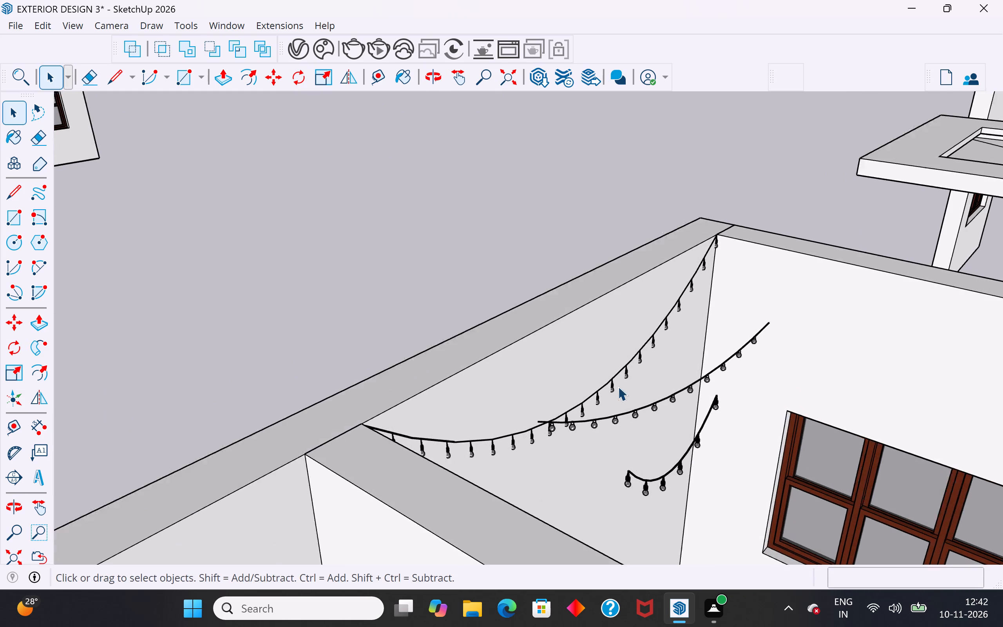
{"action": "scroll", "coordinate": [618, 386], "scroll_direction": "up", "scroll_amount": 1}
{"action": "scroll", "coordinate": [628, 386], "scroll_direction": "down", "scroll_amount": 4}
{"action": "middle_click_drag", "start_coordinate": [633, 386], "coordinate": [549, 402]}
{"action": "scroll", "coordinate": [570, 418], "scroll_direction": "up", "scroll_amount": 3}
{"action": "scroll", "coordinate": [782, 333], "scroll_direction": "down", "scroll_amount": 4}
{"action": "middle_click_drag", "start_coordinate": [763, 354], "coordinate": [709, 379]}
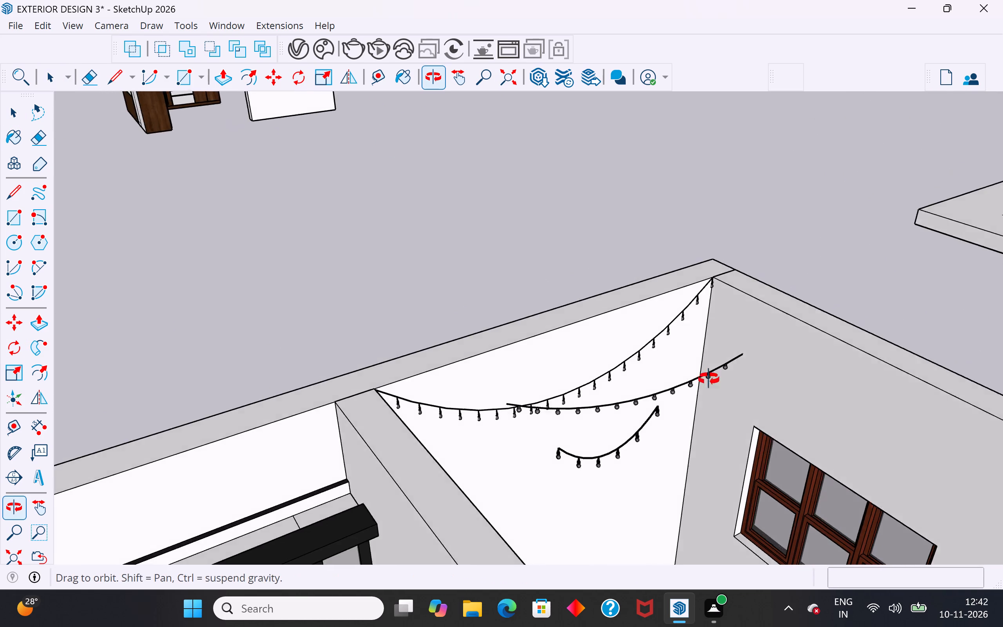
{"action": "middle_click_drag", "start_coordinate": [709, 379], "coordinate": [629, 489]}
{"action": "left_click", "coordinate": [523, 452]}
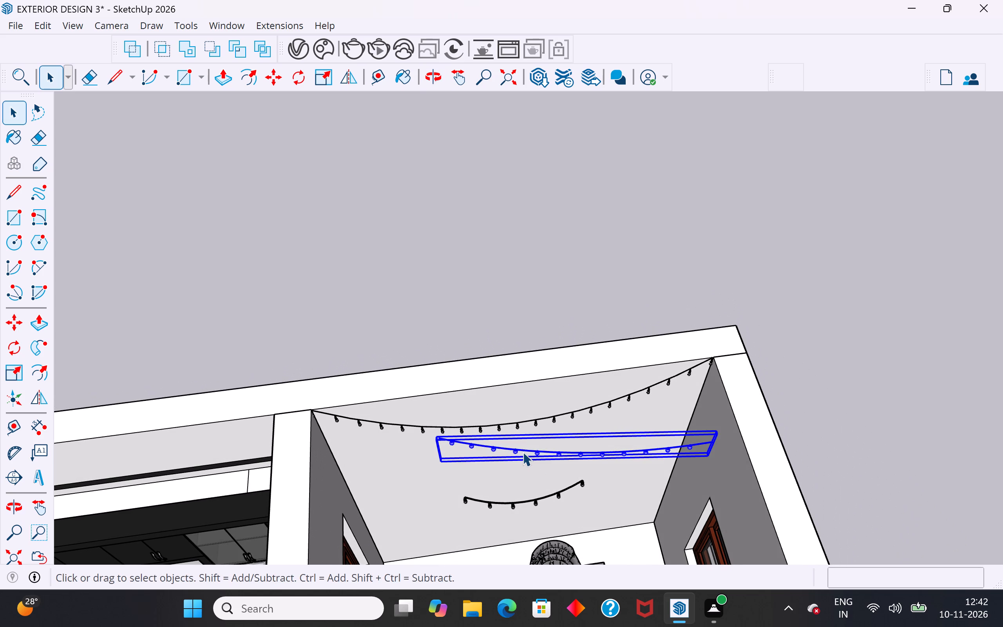
{"action": "key", "text": "s"}
{"action": "scroll", "coordinate": [409, 441], "scroll_direction": "up", "scroll_amount": 8}
{"action": "middle_click_drag", "start_coordinate": [485, 437], "coordinate": [668, 321]}
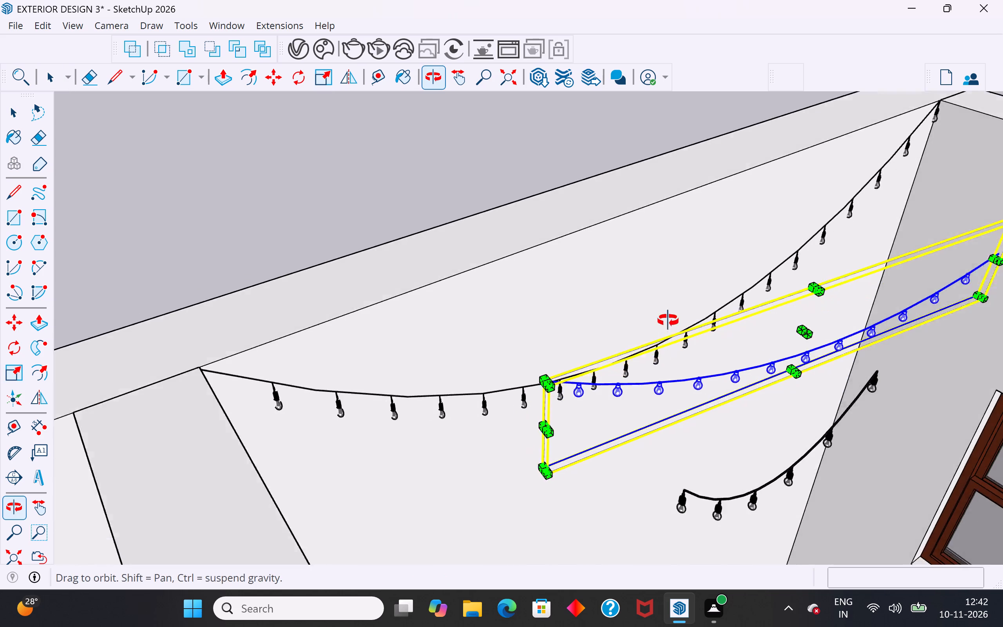
{"action": "middle_click_drag", "start_coordinate": [668, 321], "coordinate": [679, 315]}
{"action": "scroll", "coordinate": [569, 385], "scroll_direction": "up", "scroll_amount": 3}
{"action": "left_click", "coordinate": [592, 411]}
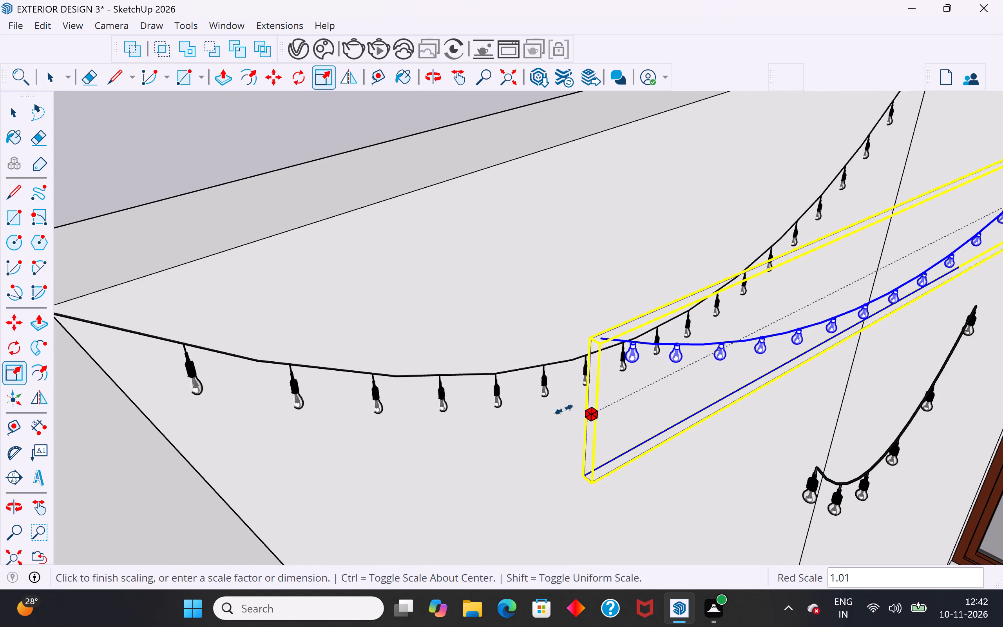
{"action": "scroll", "coordinate": [430, 447], "scroll_direction": "down", "scroll_amount": 4}
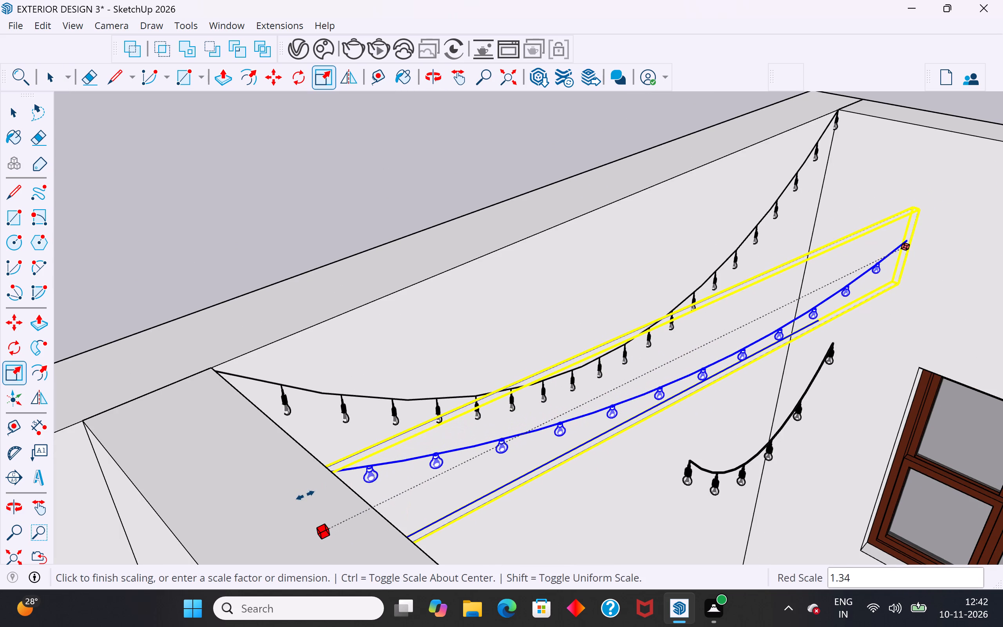
{"action": "middle_click_drag", "start_coordinate": [313, 493], "coordinate": [139, 404]}
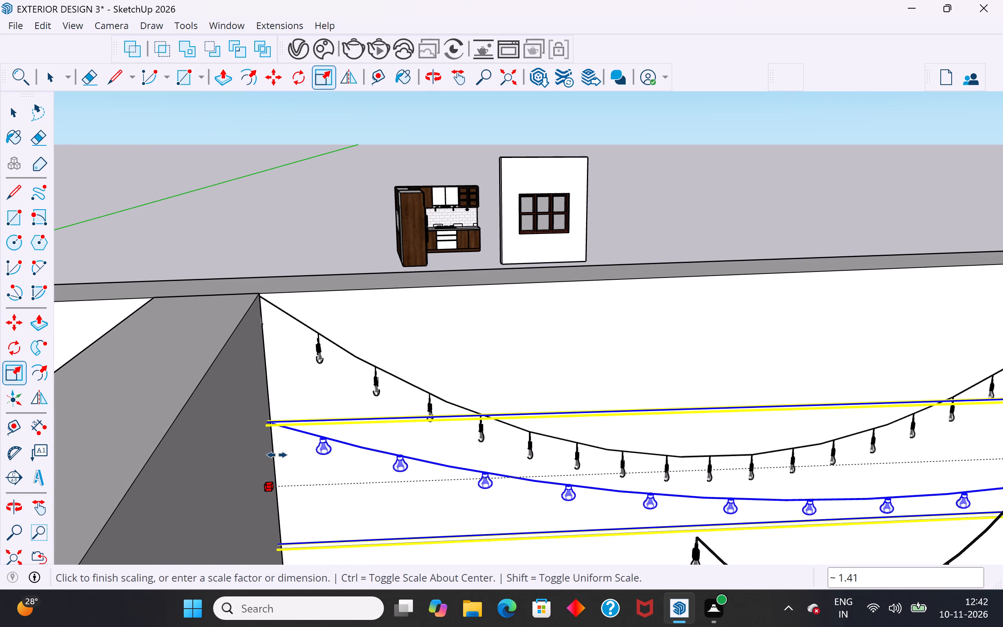
{"action": "left_click", "coordinate": [275, 462]}
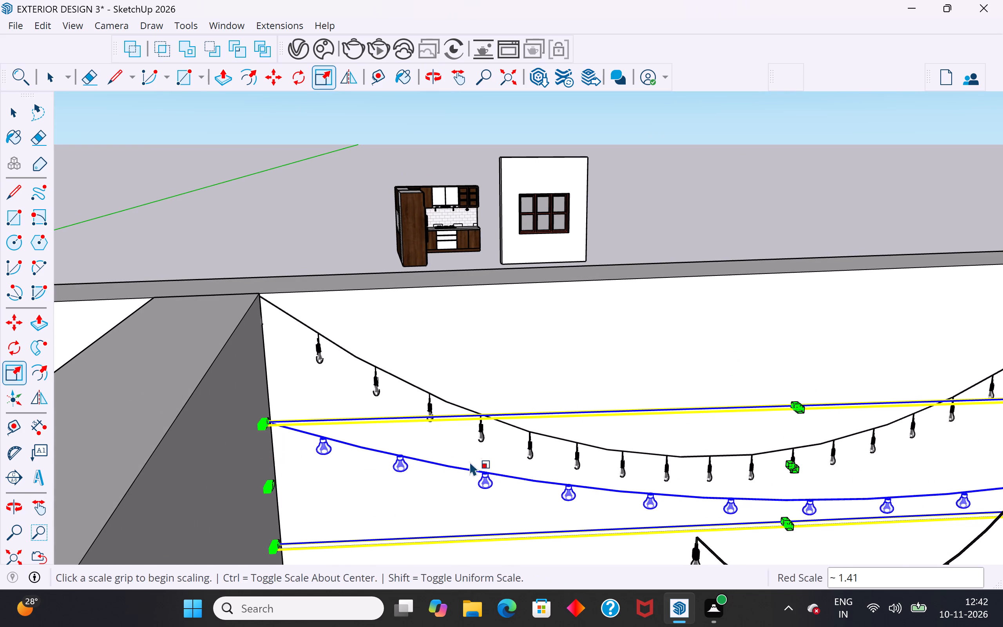
{"action": "scroll", "coordinate": [487, 465], "scroll_direction": "down", "scroll_amount": 8}
{"action": "middle_click_drag", "start_coordinate": [487, 465], "coordinate": [630, 444]}
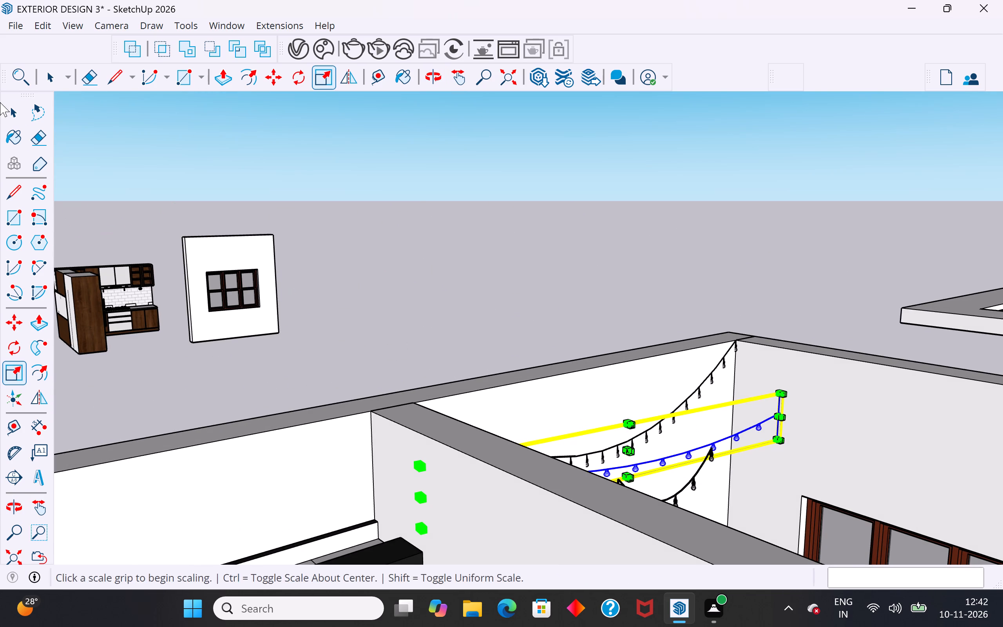
{"action": "left_click", "coordinate": [16, 107]}
{"action": "left_click", "coordinate": [553, 317]}
Scale the middle light string in height and depth from its lower edge so its bulbs hang deeper, then deselect it.
{"action": "scroll", "coordinate": [604, 296], "scroll_direction": "down", "scroll_amount": 4}
{"action": "middle_click_drag", "start_coordinate": [652, 320], "coordinate": [480, 428]}
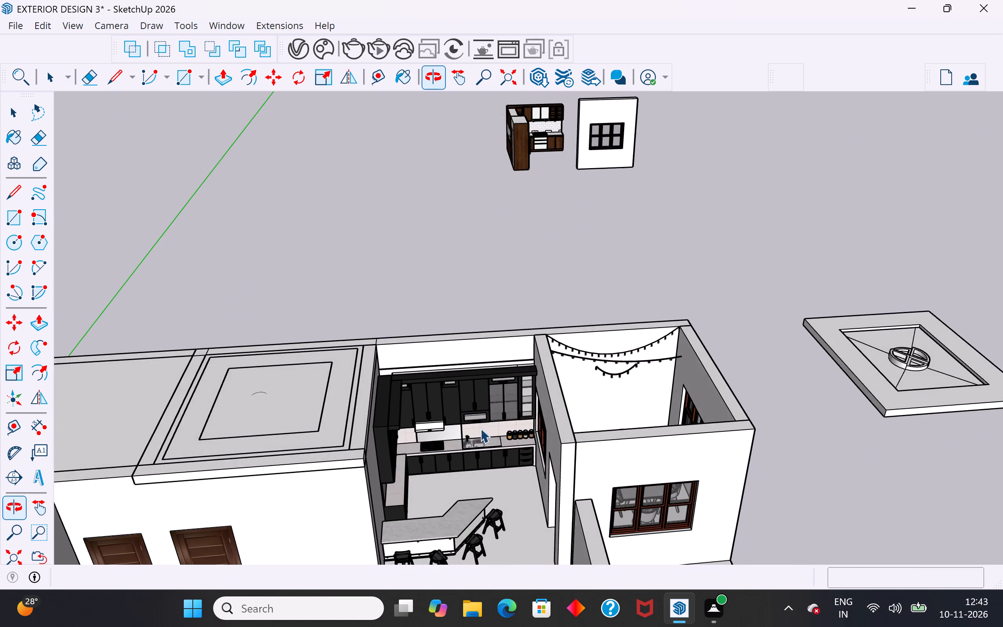
{"action": "scroll", "coordinate": [554, 395], "scroll_direction": "up", "scroll_amount": 8}
{"action": "middle_click_drag", "start_coordinate": [654, 360], "coordinate": [585, 309]}
{"action": "scroll", "coordinate": [538, 309], "scroll_direction": "up", "scroll_amount": 4}
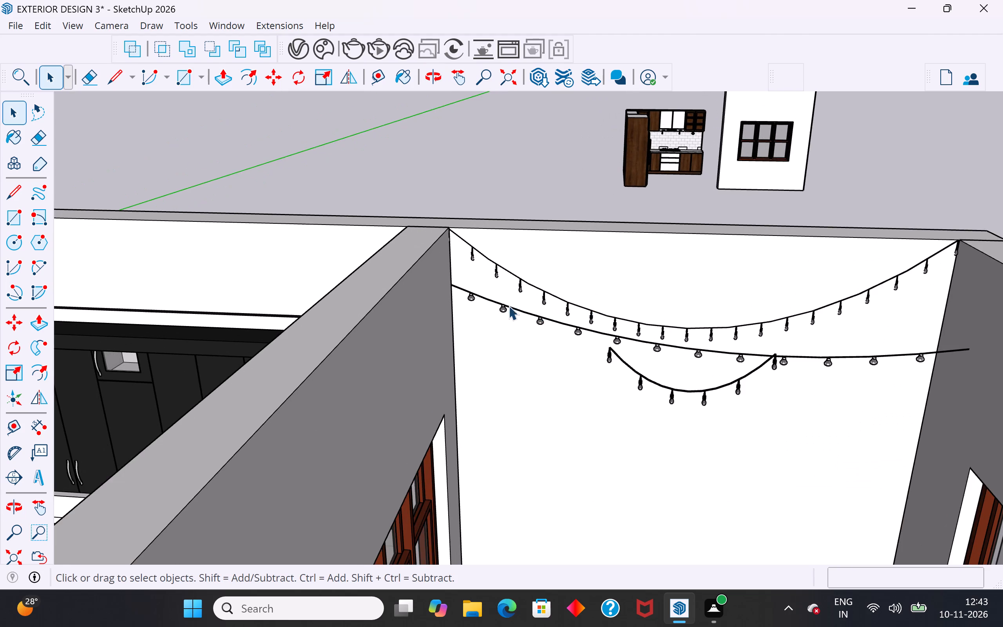
{"action": "scroll", "coordinate": [502, 306], "scroll_direction": "up", "scroll_amount": 4}
{"action": "left_click", "coordinate": [502, 305]}
{"action": "middle_click_drag", "start_coordinate": [502, 305], "coordinate": [527, 301]}
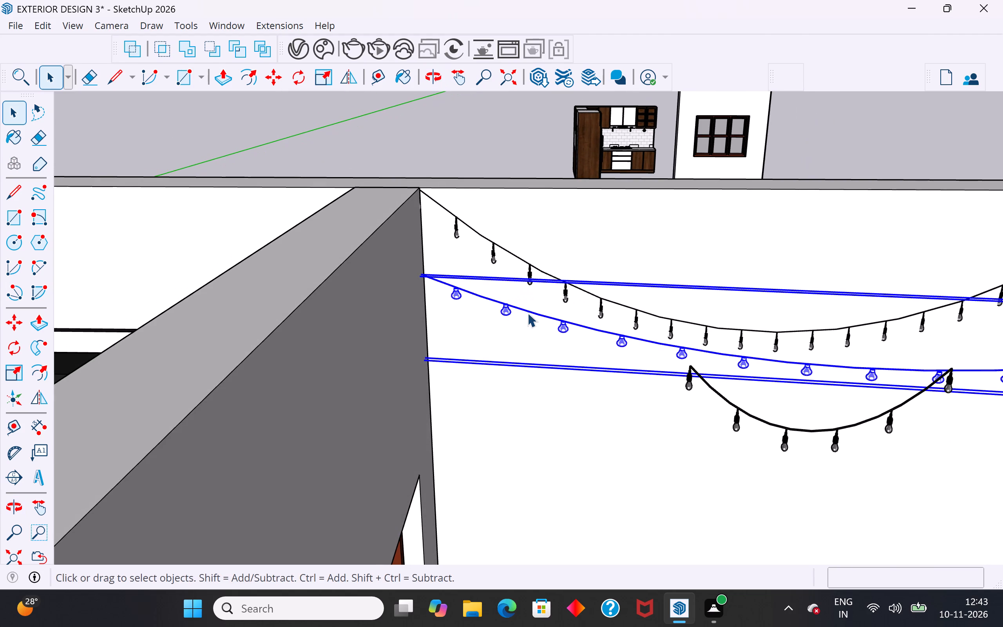
{"action": "scroll", "coordinate": [528, 315], "scroll_direction": "down", "scroll_amount": 1}
{"action": "key", "text": "s"}
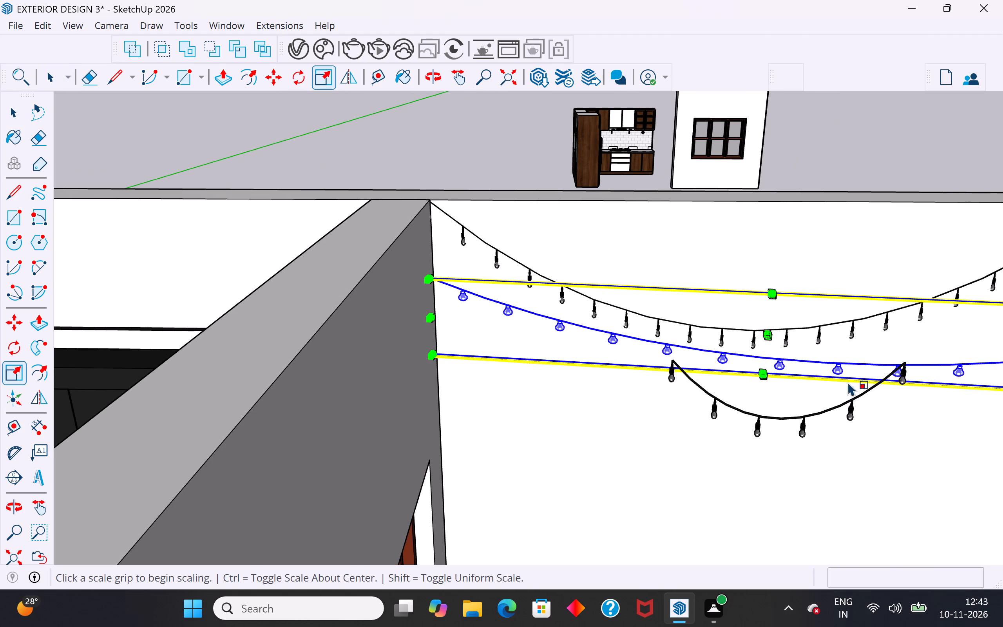
{"action": "left_click", "coordinate": [762, 375]}
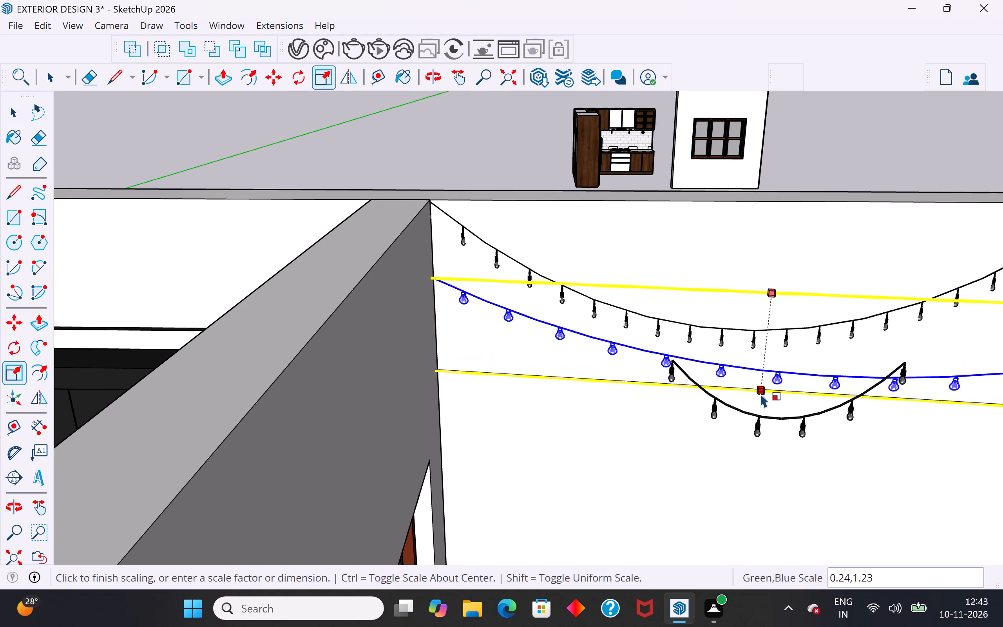
{"action": "left_click", "coordinate": [759, 406]}
{"action": "scroll", "coordinate": [760, 459], "scroll_direction": "down", "scroll_amount": 4}
{"action": "middle_click_drag", "start_coordinate": [769, 455], "coordinate": [815, 457]}
{"action": "middle_click_drag", "start_coordinate": [717, 441], "coordinate": [492, 381]}
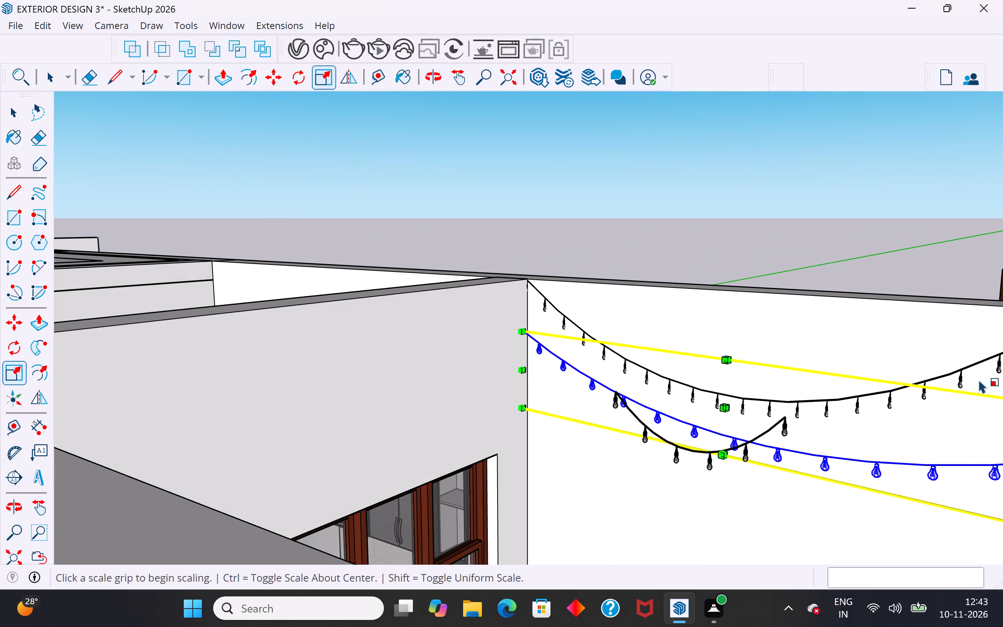
{"action": "left_click", "coordinate": [17, 107]}
{"action": "left_click", "coordinate": [236, 160]}
Rotate a copy of the middle light string horizontally by about 1.0 degree around its upper corner at the outer side wall, then deselect it.
{"action": "scroll", "coordinate": [503, 345], "scroll_direction": "up", "scroll_amount": 4}
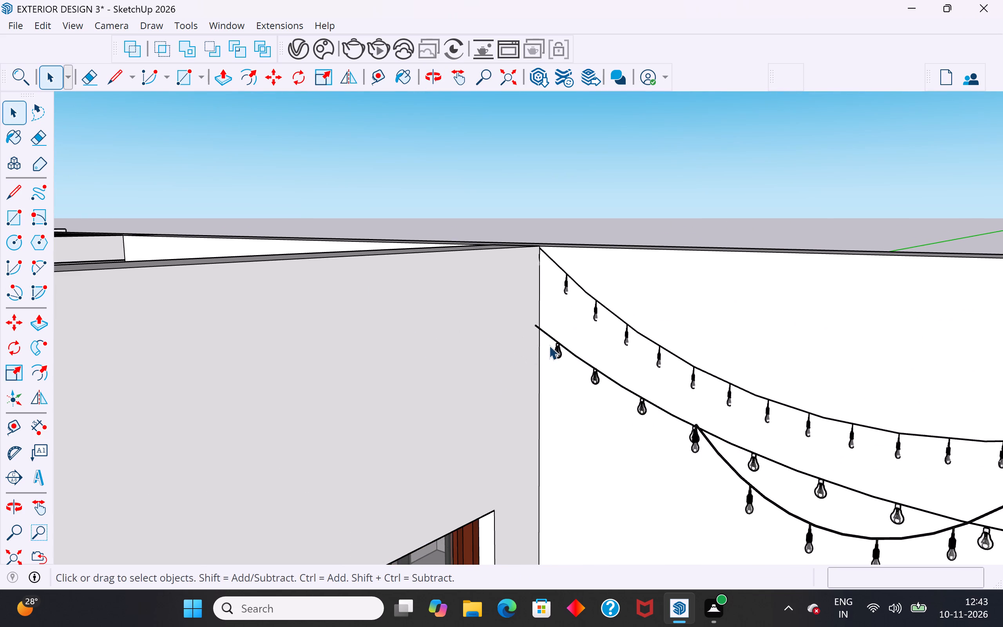
{"action": "left_click", "coordinate": [558, 345]}
{"action": "scroll", "coordinate": [644, 337], "scroll_direction": "down", "scroll_amount": 5}
{"action": "middle_click_drag", "start_coordinate": [642, 339], "coordinate": [616, 406]}
{"action": "scroll", "coordinate": [602, 216], "scroll_direction": "down", "scroll_amount": 7}
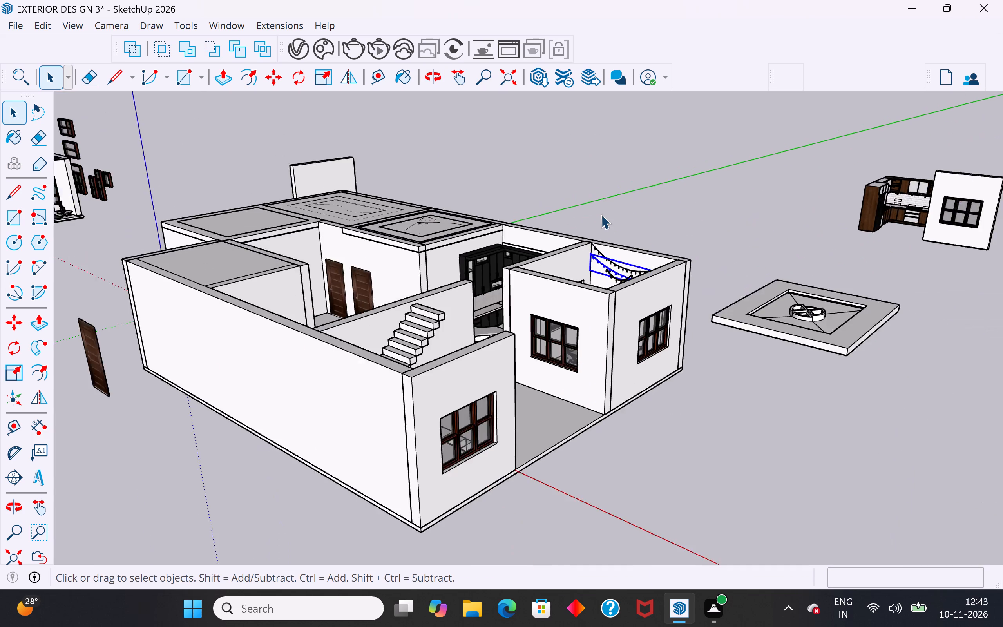
{"action": "middle_click_drag", "start_coordinate": [616, 246], "coordinate": [695, 374]}
{"action": "scroll", "coordinate": [680, 246], "scroll_direction": "up", "scroll_amount": 9}
{"action": "middle_click_drag", "start_coordinate": [639, 352], "coordinate": [720, 370]}
{"action": "scroll", "coordinate": [685, 343], "scroll_direction": "up", "scroll_amount": 8}
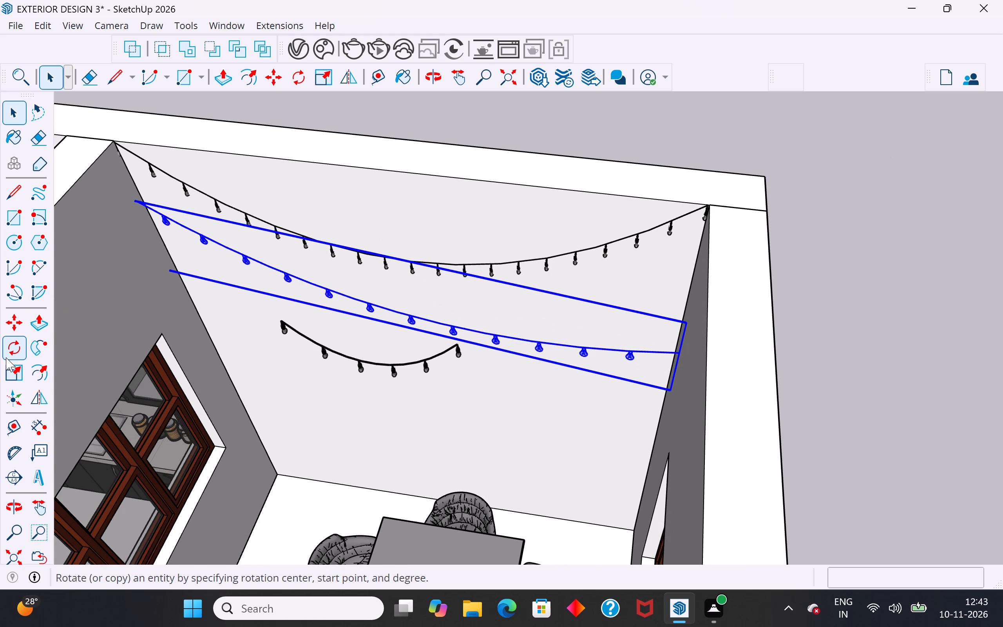
{"action": "left_click", "coordinate": [11, 342]}
{"action": "scroll", "coordinate": [639, 299], "scroll_direction": "up", "scroll_amount": 7}
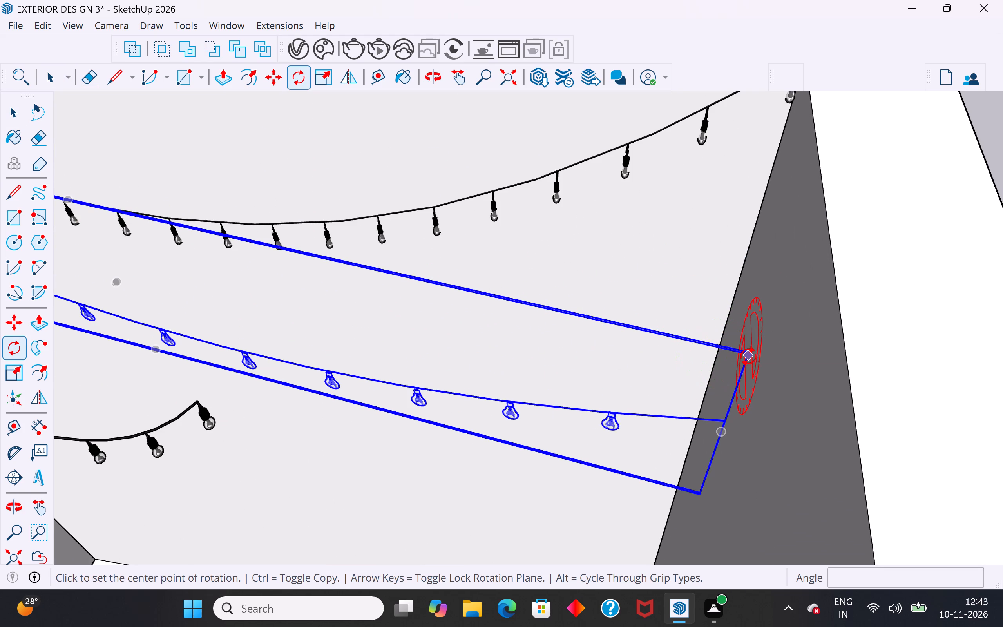
{"action": "key", "text": "Right"}
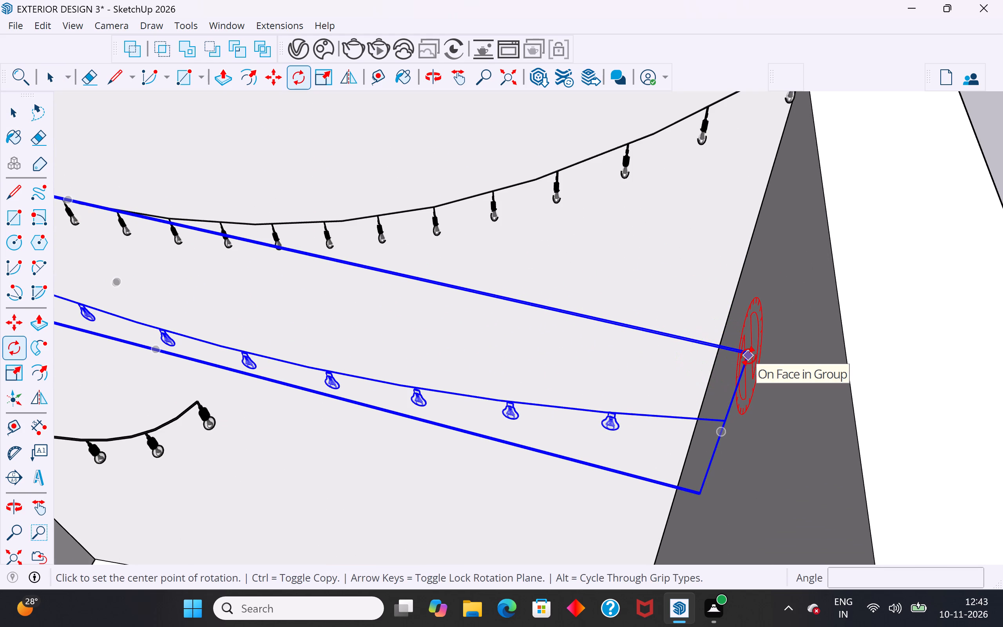
{"action": "key", "text": "Up"}
{"action": "scroll", "coordinate": [755, 349], "scroll_direction": "up", "scroll_amount": 6}
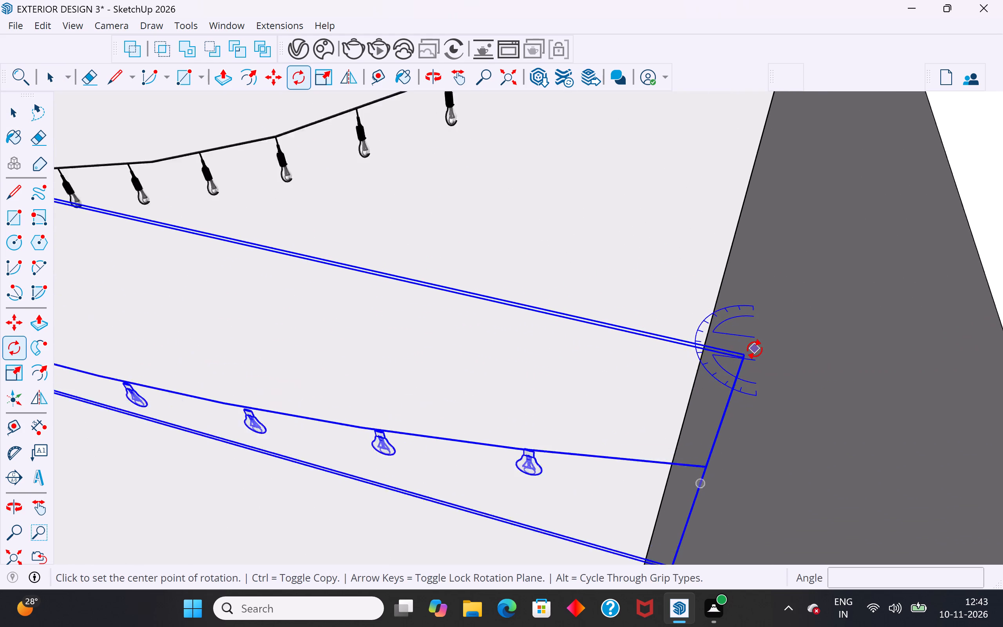
{"action": "scroll", "coordinate": [755, 349], "scroll_direction": "up", "scroll_amount": 4}
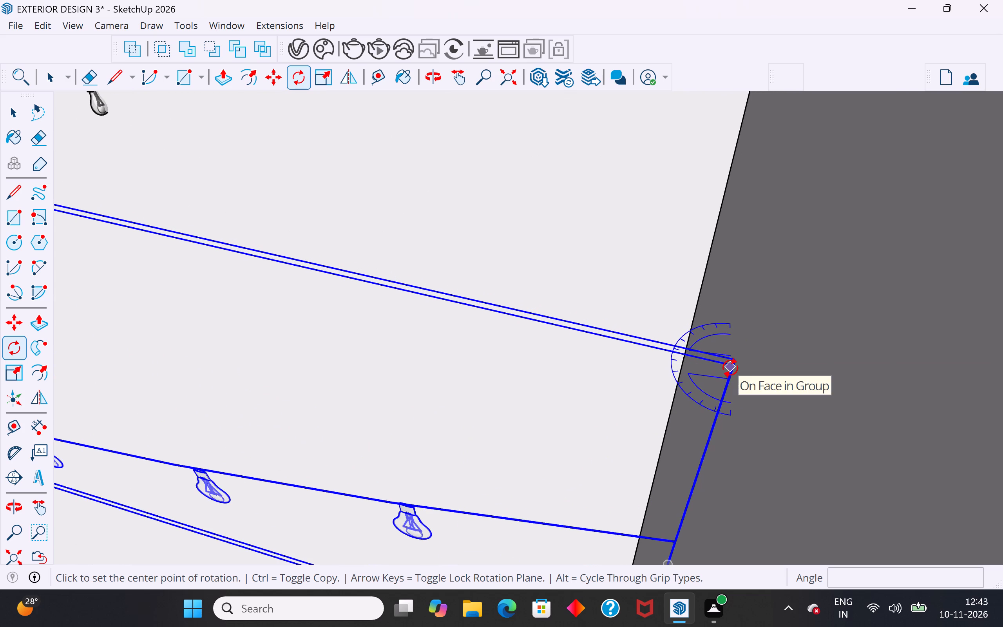
{"action": "key", "text": "Down"}
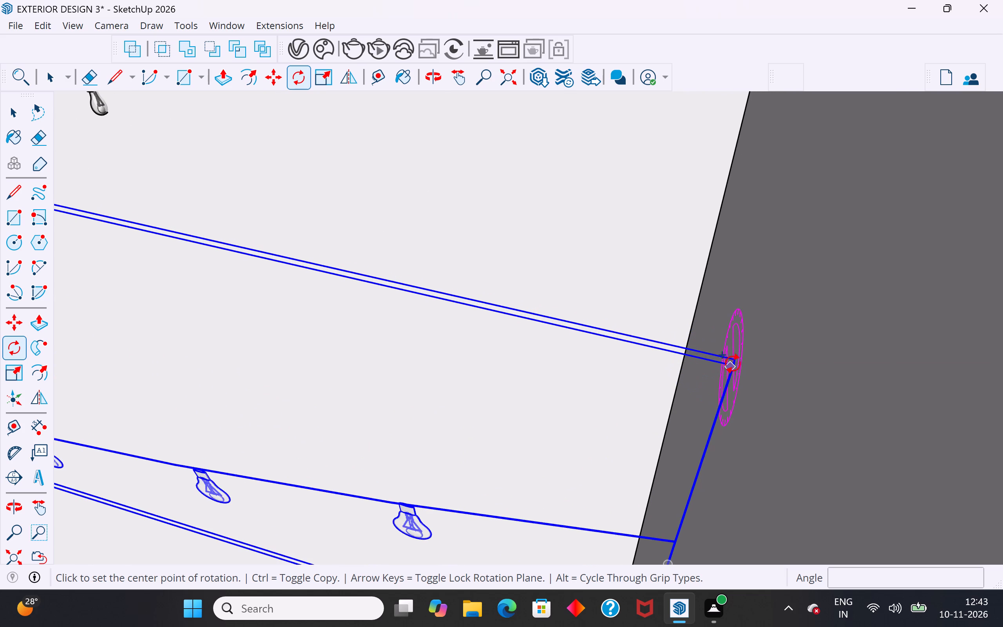
{"action": "key", "text": "Right"}
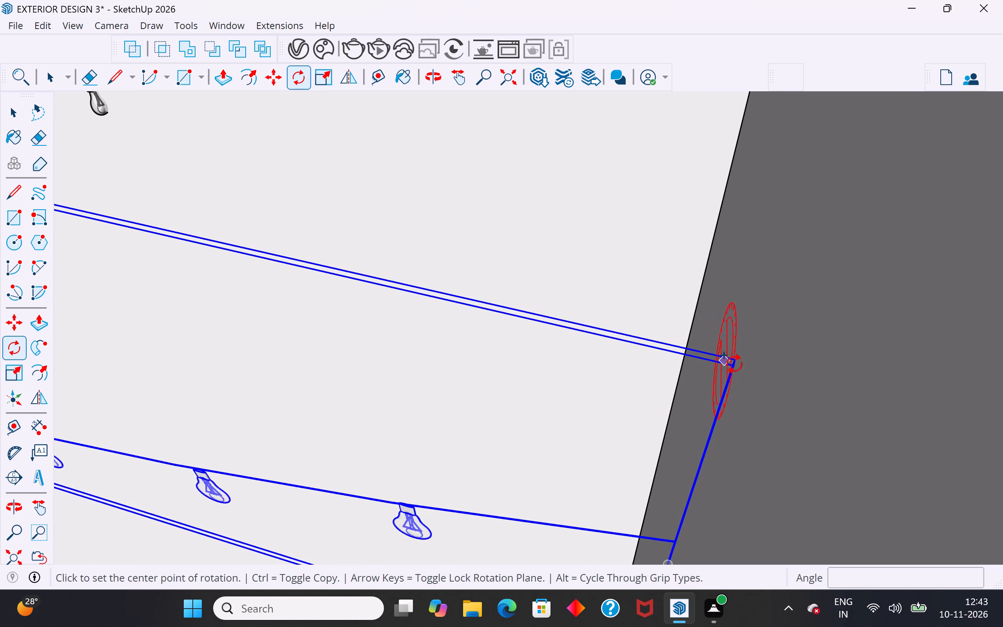
{"action": "key", "text": "Up"}
{"action": "left_click", "coordinate": [740, 364]}
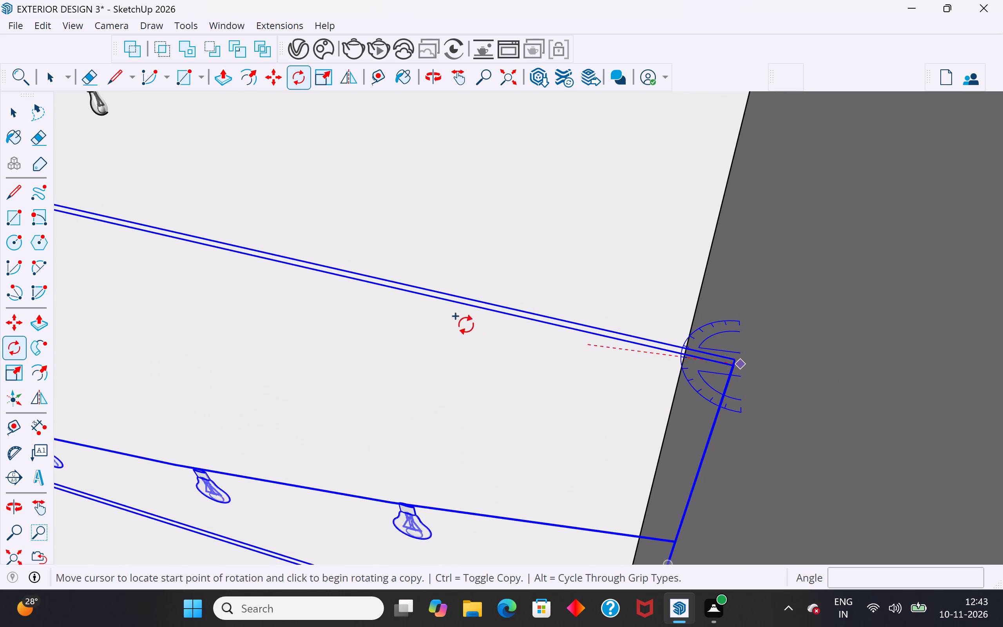
{"action": "scroll", "coordinate": [773, 413], "scroll_direction": "down", "scroll_amount": 20}
{"action": "scroll", "coordinate": [773, 413], "scroll_direction": "down", "scroll_amount": 4}
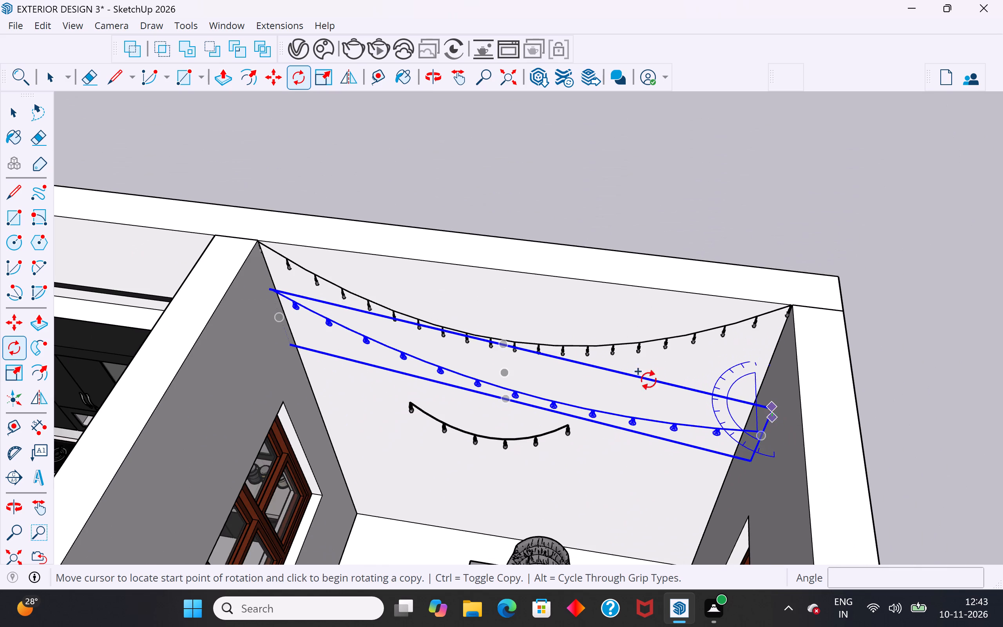
{"action": "left_click", "coordinate": [275, 290]}
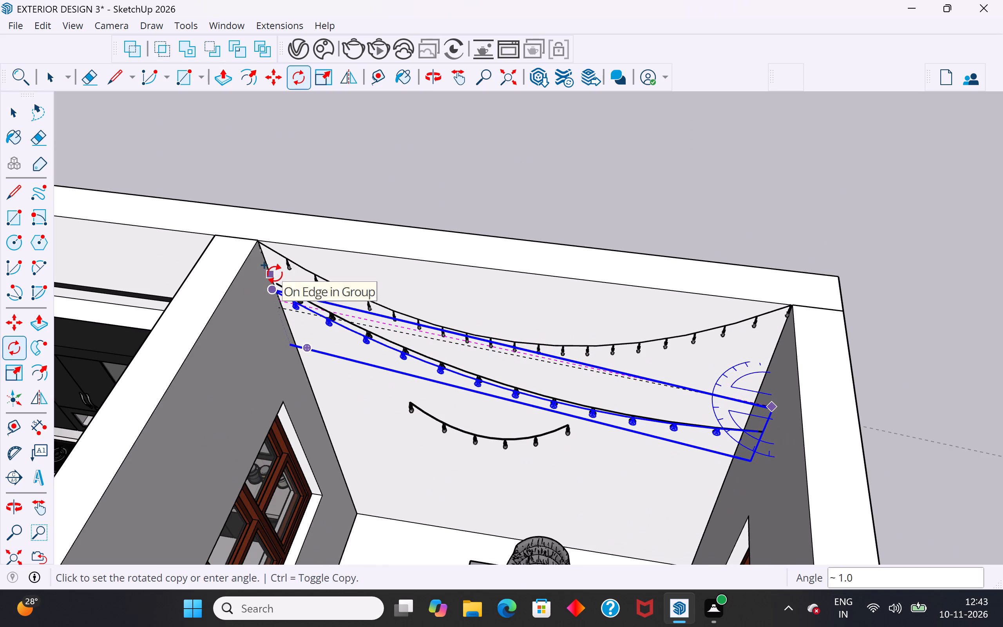
{"action": "left_click", "coordinate": [274, 274]}
{"action": "left_click", "coordinate": [16, 114]}
{"action": "left_click", "coordinate": [395, 187]}
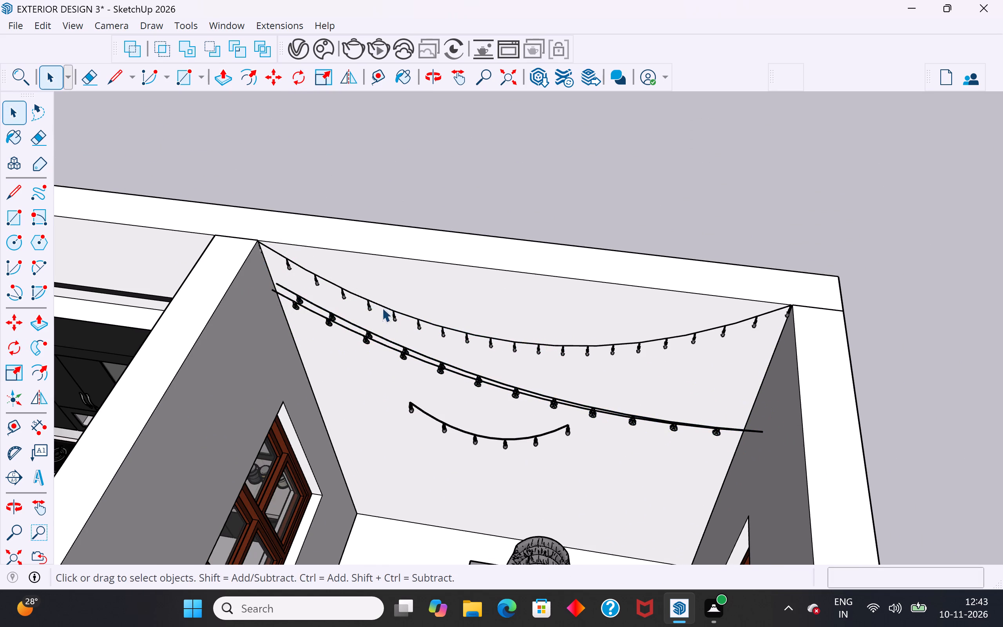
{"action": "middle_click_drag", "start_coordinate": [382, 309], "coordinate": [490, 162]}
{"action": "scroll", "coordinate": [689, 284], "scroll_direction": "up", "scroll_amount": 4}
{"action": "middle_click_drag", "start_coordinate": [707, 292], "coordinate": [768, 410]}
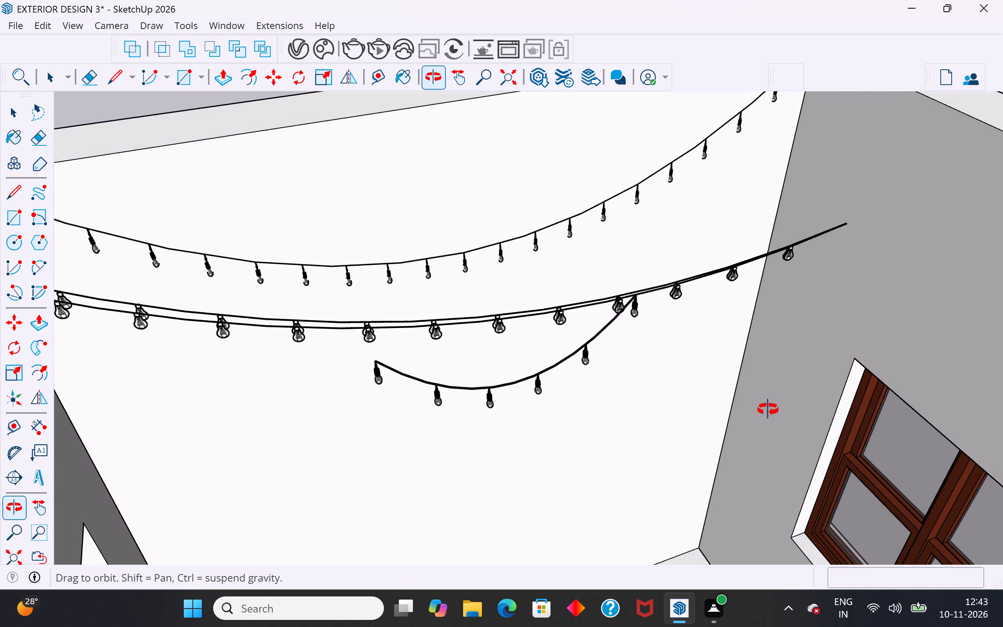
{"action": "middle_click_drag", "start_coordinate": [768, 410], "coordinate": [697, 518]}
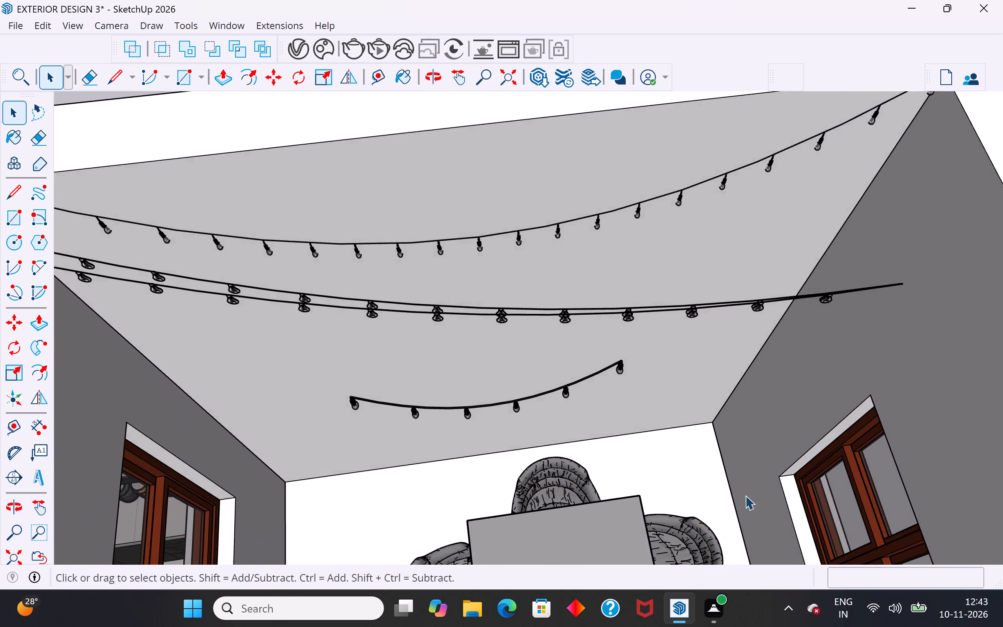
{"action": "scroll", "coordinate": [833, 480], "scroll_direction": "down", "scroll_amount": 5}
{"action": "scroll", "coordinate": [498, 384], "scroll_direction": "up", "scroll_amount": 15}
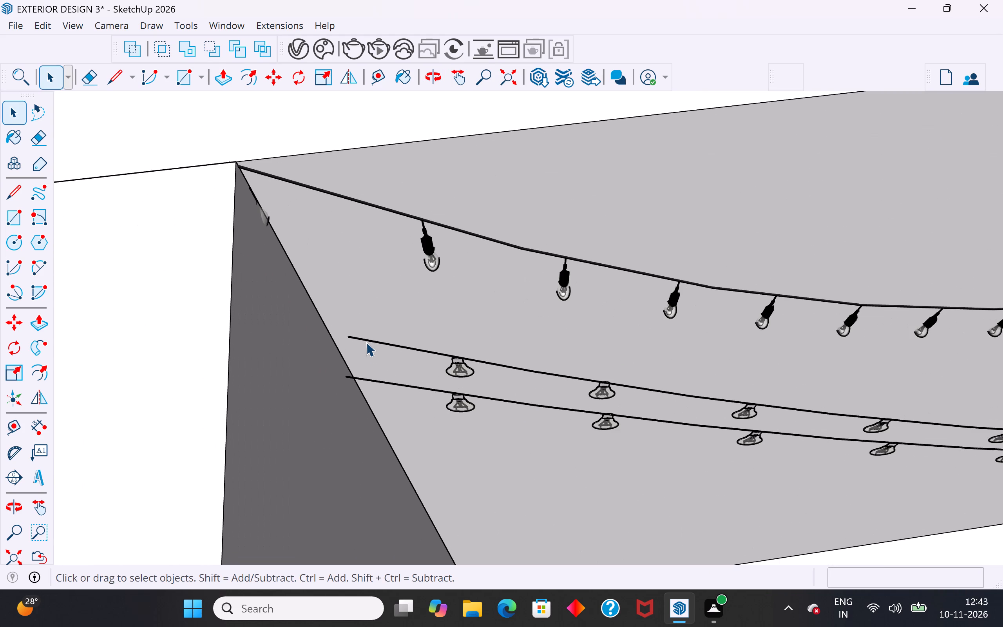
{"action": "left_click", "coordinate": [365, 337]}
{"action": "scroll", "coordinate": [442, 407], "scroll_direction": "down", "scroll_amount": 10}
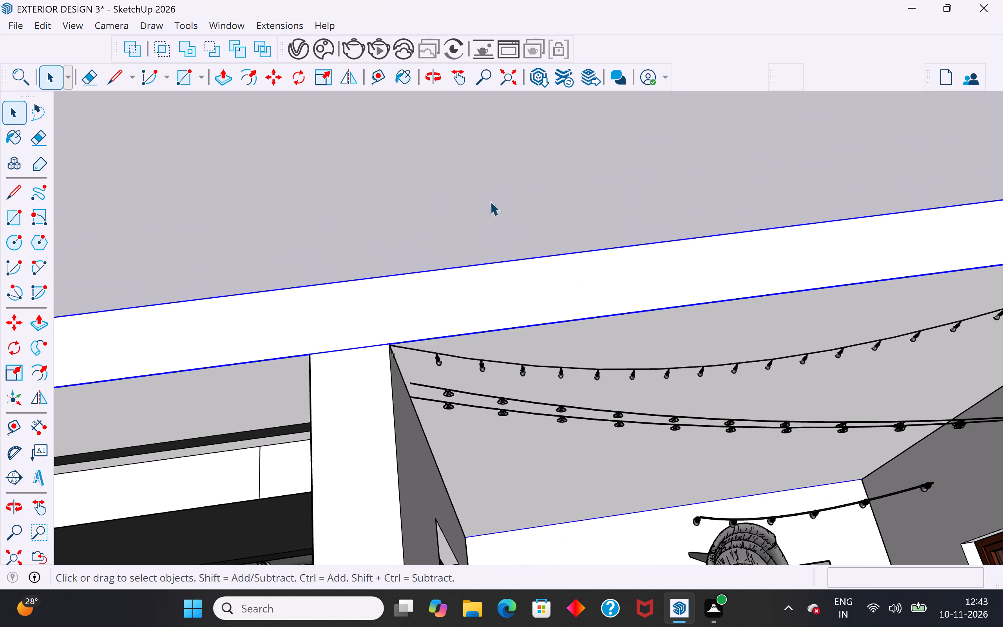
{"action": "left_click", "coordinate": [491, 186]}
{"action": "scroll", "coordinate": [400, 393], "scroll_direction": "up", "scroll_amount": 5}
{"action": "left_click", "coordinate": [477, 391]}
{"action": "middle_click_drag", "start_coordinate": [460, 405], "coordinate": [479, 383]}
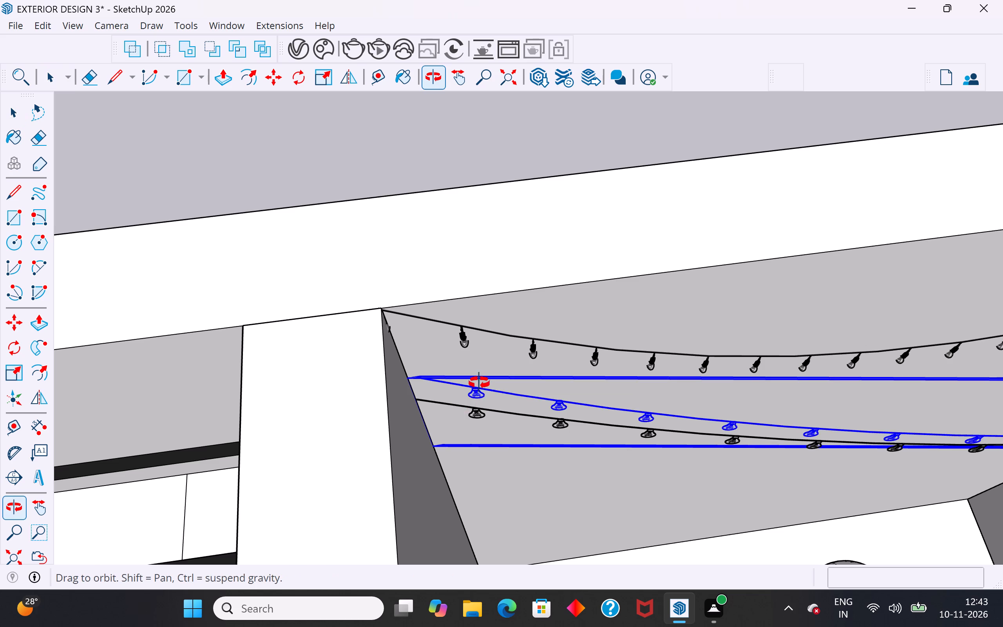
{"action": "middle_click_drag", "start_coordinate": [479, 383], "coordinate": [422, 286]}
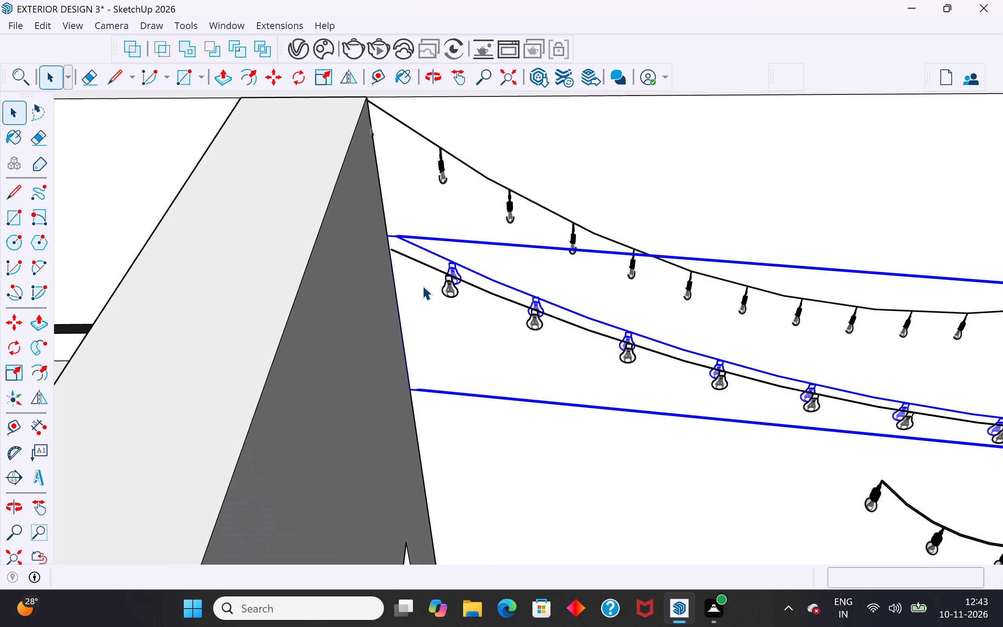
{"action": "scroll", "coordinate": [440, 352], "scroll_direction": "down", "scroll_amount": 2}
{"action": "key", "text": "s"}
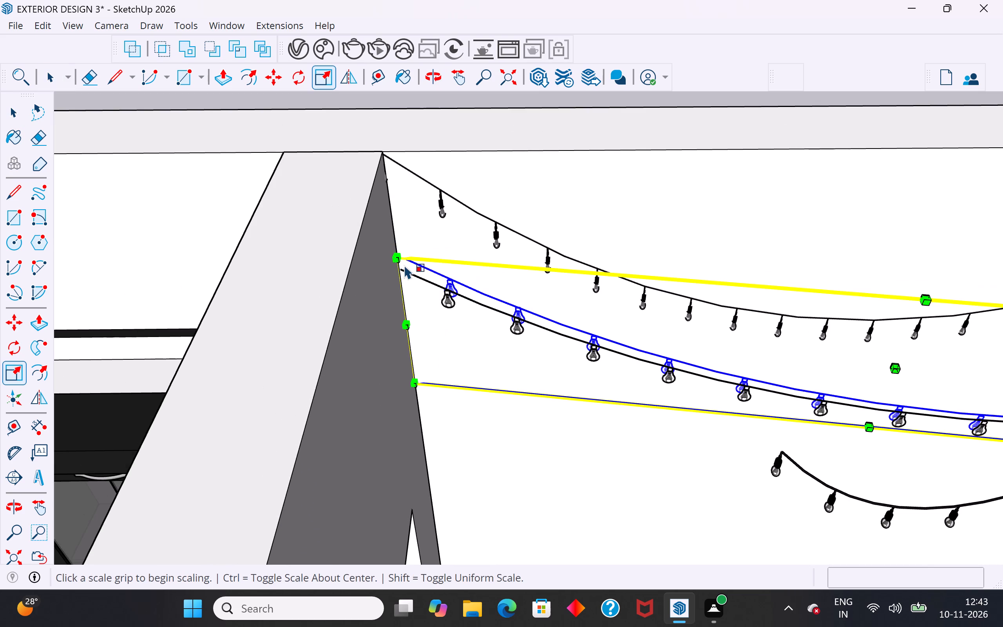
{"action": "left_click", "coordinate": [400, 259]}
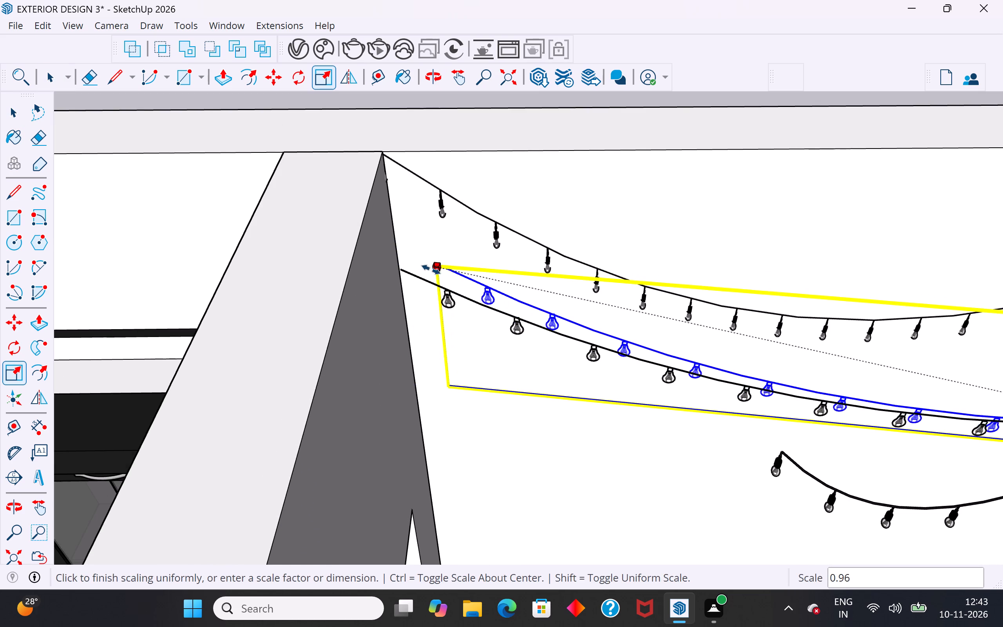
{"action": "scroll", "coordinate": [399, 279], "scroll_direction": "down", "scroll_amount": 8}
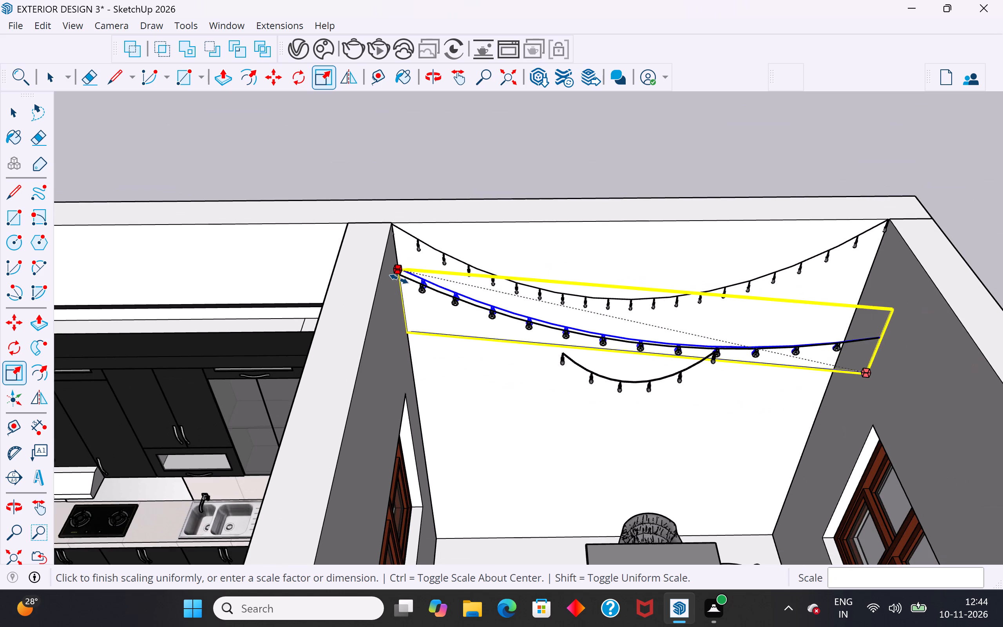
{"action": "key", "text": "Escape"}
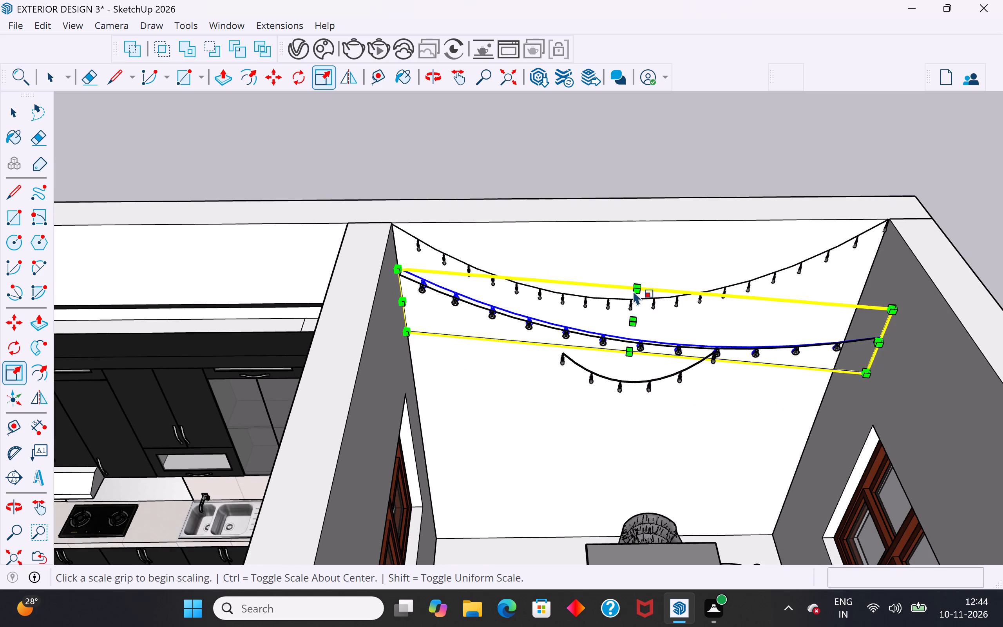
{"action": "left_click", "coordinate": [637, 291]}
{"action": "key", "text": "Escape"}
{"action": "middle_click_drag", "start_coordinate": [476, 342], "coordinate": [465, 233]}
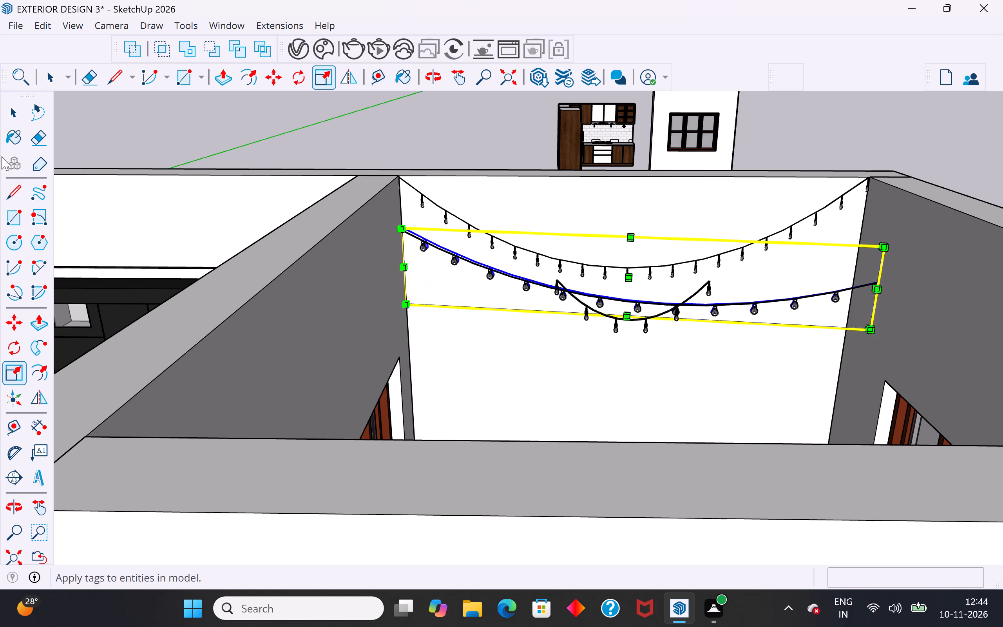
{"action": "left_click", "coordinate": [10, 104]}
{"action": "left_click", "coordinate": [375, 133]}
Move the rotated copy of the middle light string up about 1' 5/16" to the wall top at the kitchen partition corner, then deselect it.
{"action": "scroll", "coordinate": [597, 277], "scroll_direction": "up", "scroll_amount": 3}
{"action": "middle_click_drag", "start_coordinate": [646, 295], "coordinate": [644, 367]}
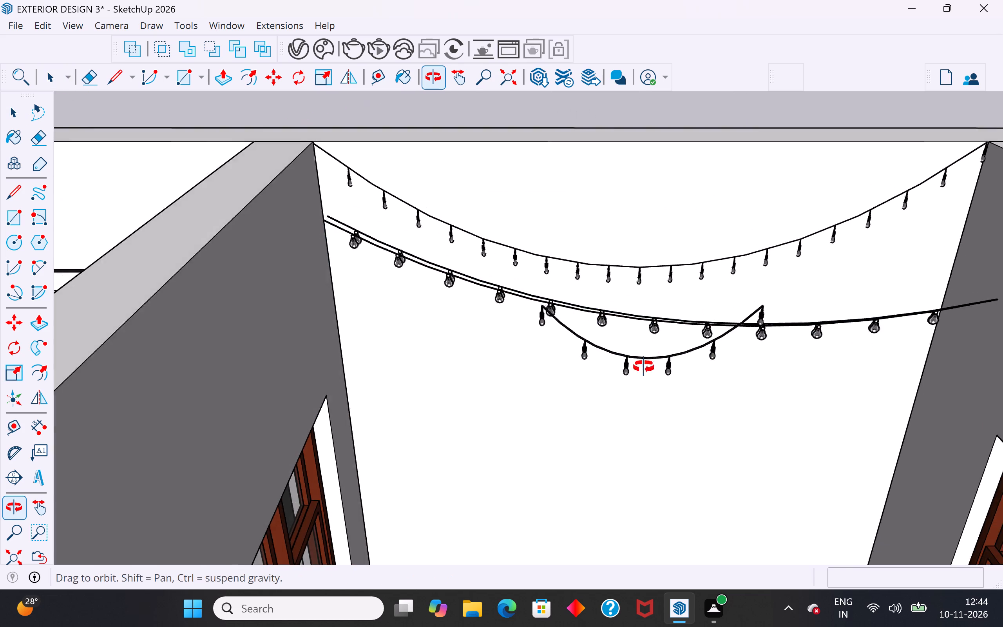
{"action": "middle_click_drag", "start_coordinate": [644, 367], "coordinate": [629, 403]}
{"action": "scroll", "coordinate": [371, 254], "scroll_direction": "up", "scroll_amount": 4}
{"action": "left_click", "coordinate": [365, 239]}
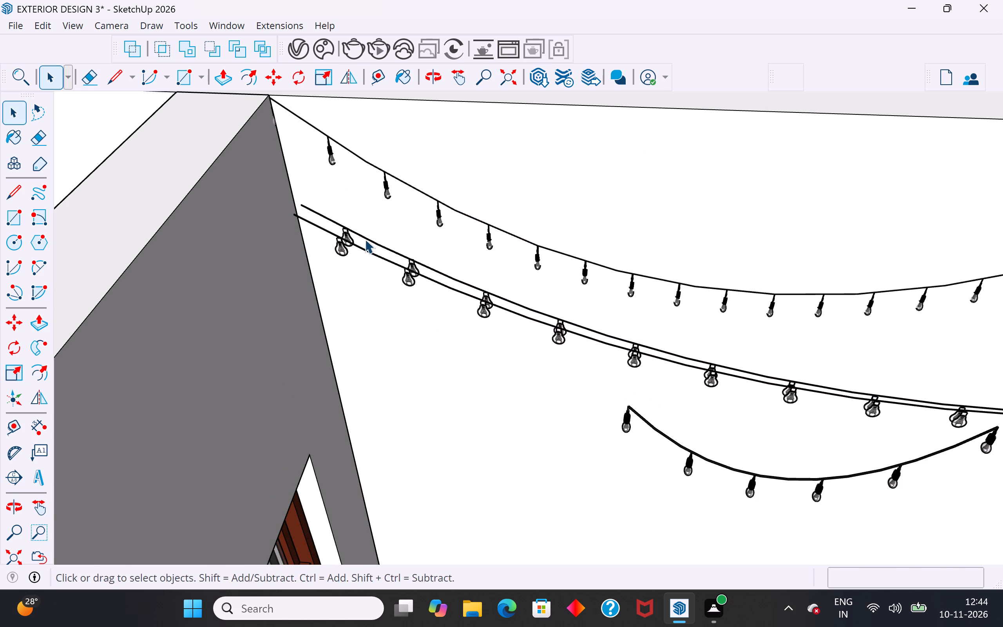
{"action": "scroll", "coordinate": [365, 239], "scroll_direction": "down", "scroll_amount": 4}
{"action": "middle_click_drag", "start_coordinate": [365, 239], "coordinate": [374, 193]}
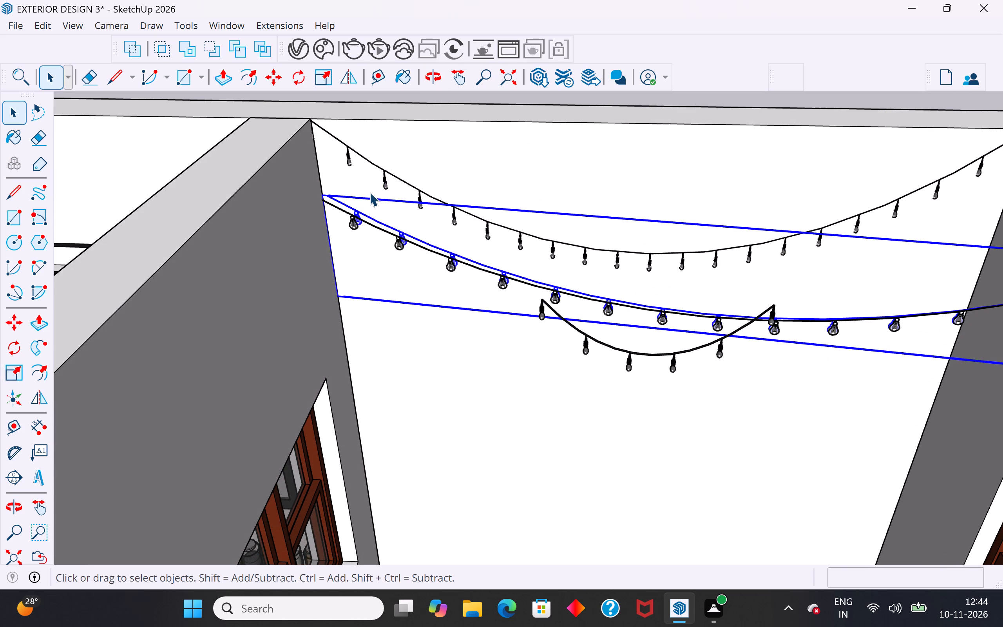
{"action": "key", "text": "m"}
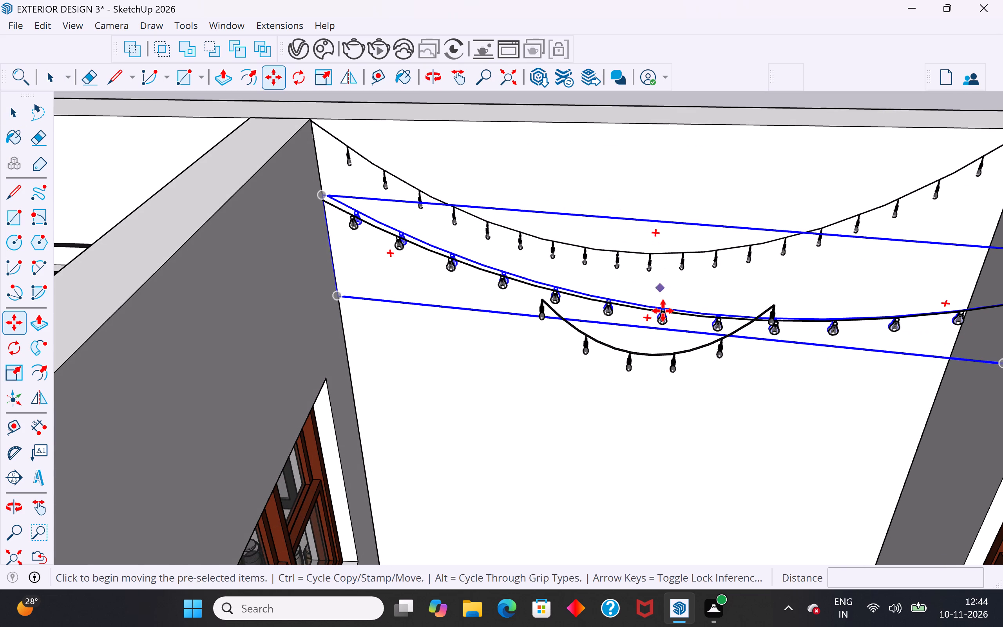
{"action": "left_click", "coordinate": [648, 329]}
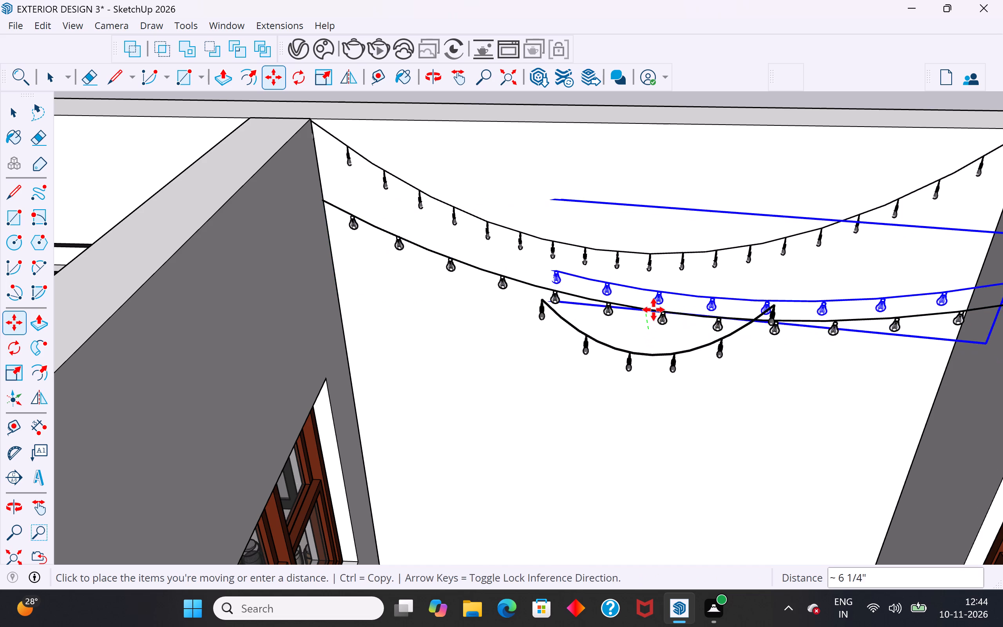
{"action": "key", "text": "Escape"}
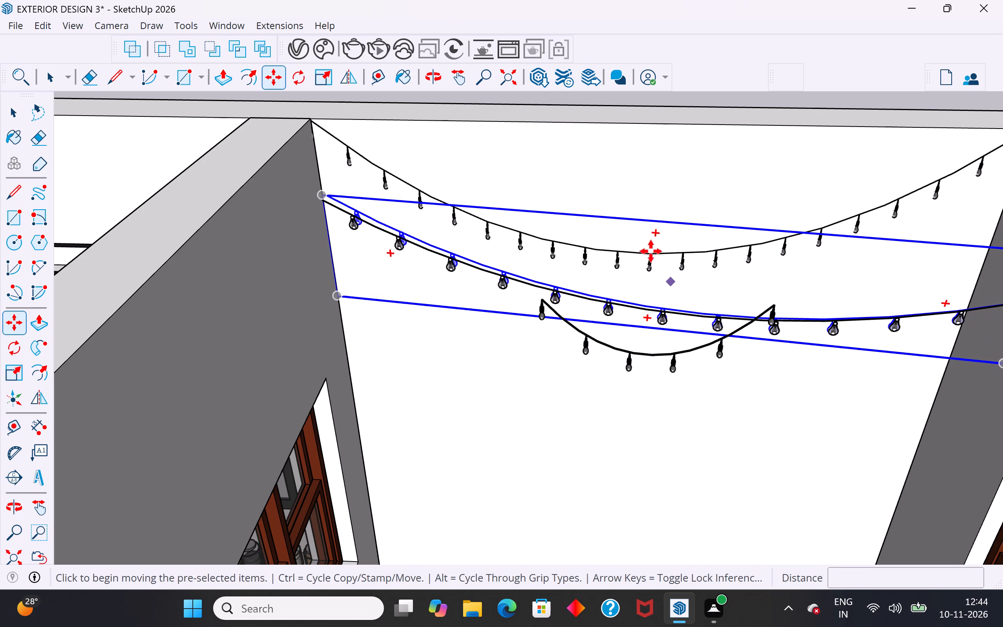
{"action": "left_click", "coordinate": [655, 220]}
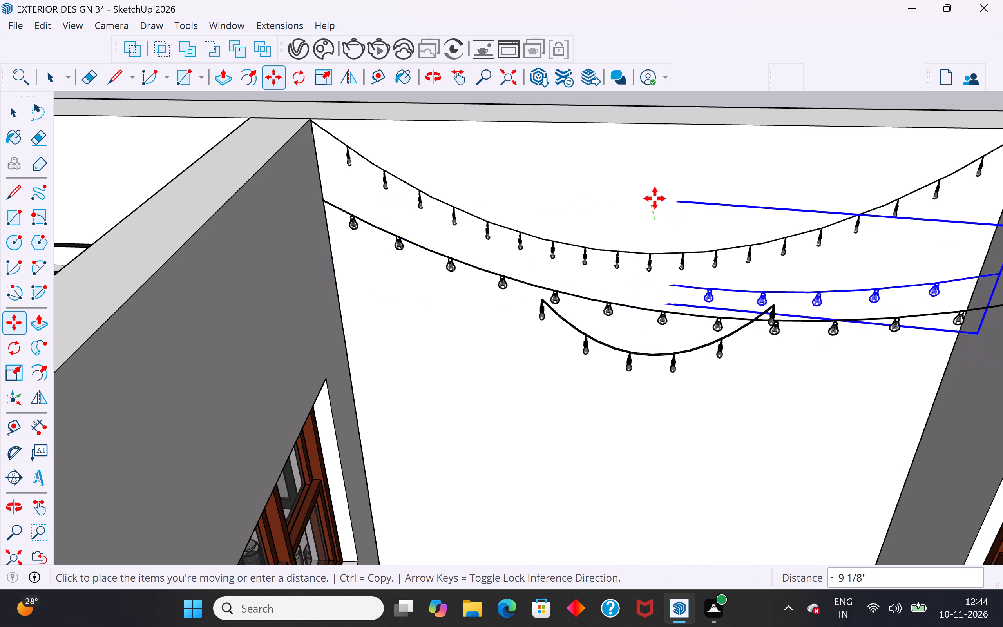
{"action": "middle_click_drag", "start_coordinate": [647, 250], "coordinate": [685, 271]}
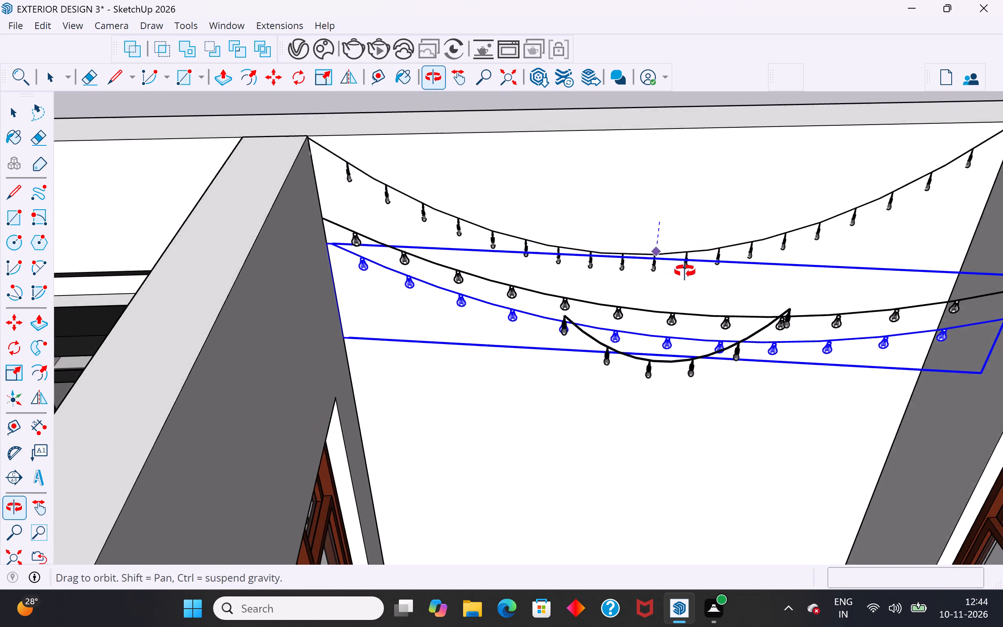
{"action": "middle_click_drag", "start_coordinate": [685, 271], "coordinate": [662, 217]}
{"action": "scroll", "coordinate": [662, 217], "scroll_direction": "down", "scroll_amount": 4}
{"action": "key", "text": "Escape"}
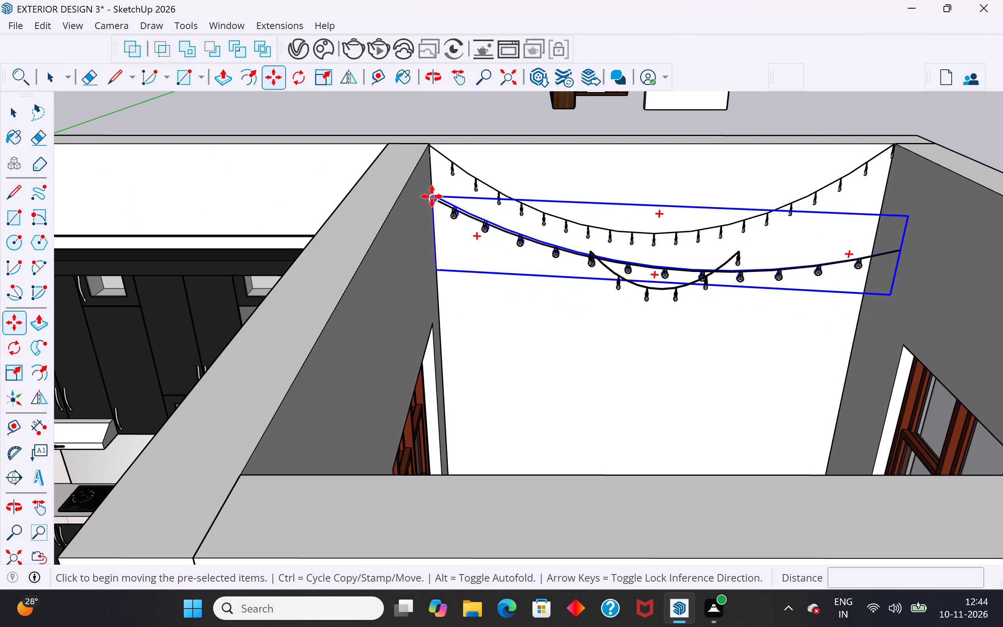
{"action": "left_click", "coordinate": [432, 196]}
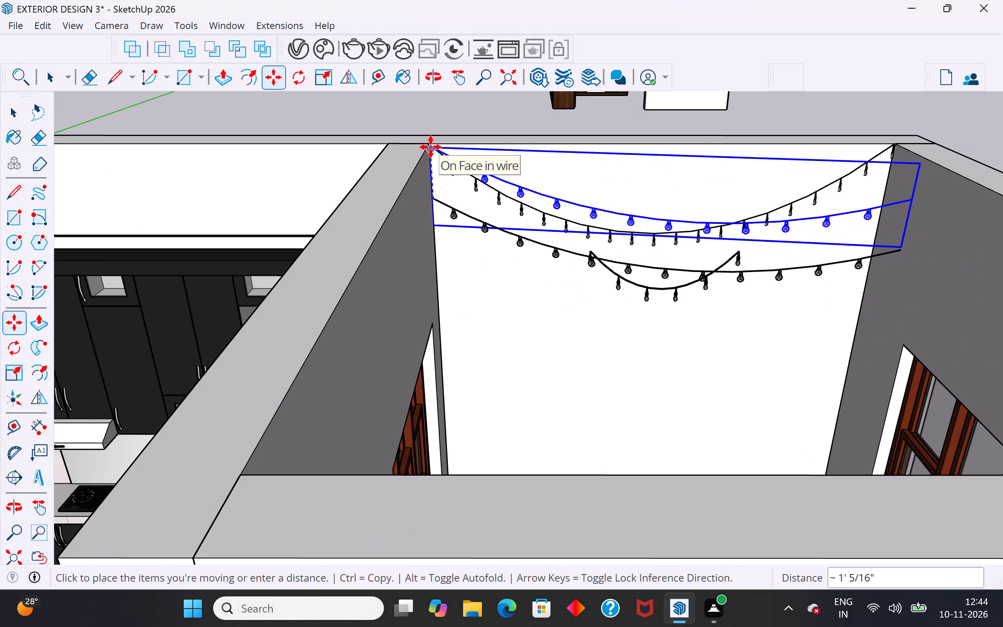
{"action": "left_click", "coordinate": [431, 147]}
{"action": "middle_click_drag", "start_coordinate": [593, 288], "coordinate": [706, 443]}
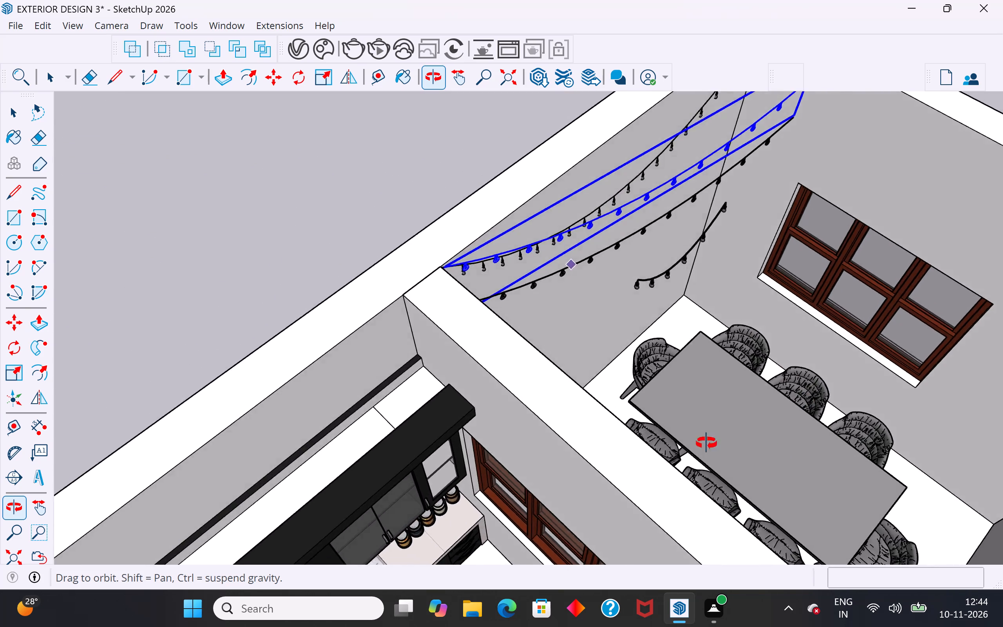
{"action": "middle_click_drag", "start_coordinate": [706, 443], "coordinate": [632, 442]}
{"action": "left_click", "coordinate": [14, 109]}
{"action": "left_click", "coordinate": [255, 155]}
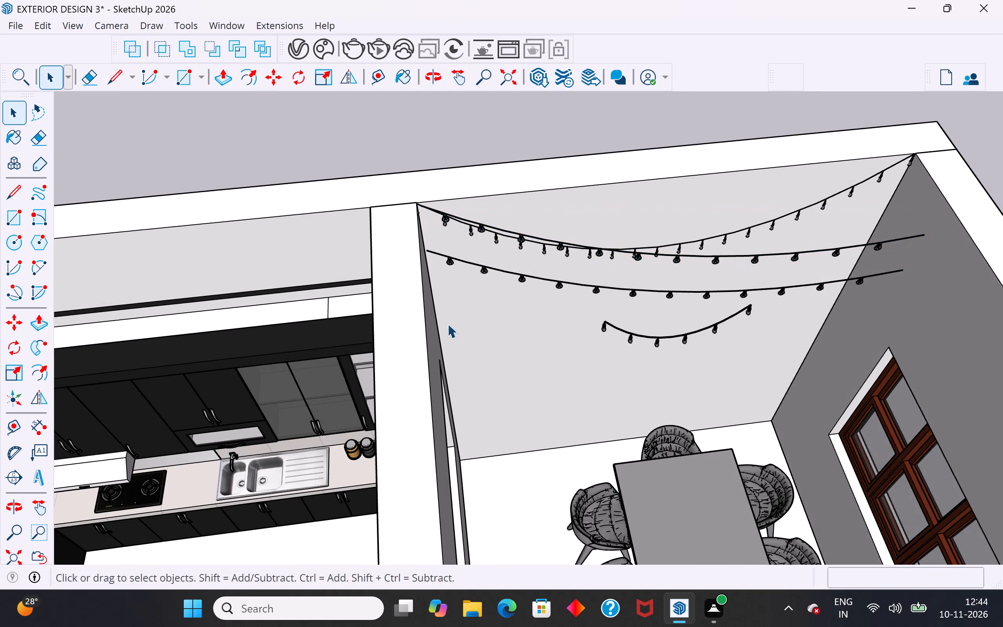
Rotate the original middle light string horizontally by about 0.8 degrees around its upper corner at the outer side wall, then deselect it.
{"action": "scroll", "coordinate": [452, 319], "scroll_direction": "up", "scroll_amount": 4}
{"action": "middle_click_drag", "start_coordinate": [469, 297], "coordinate": [450, 239]}
{"action": "left_click", "coordinate": [497, 198]}
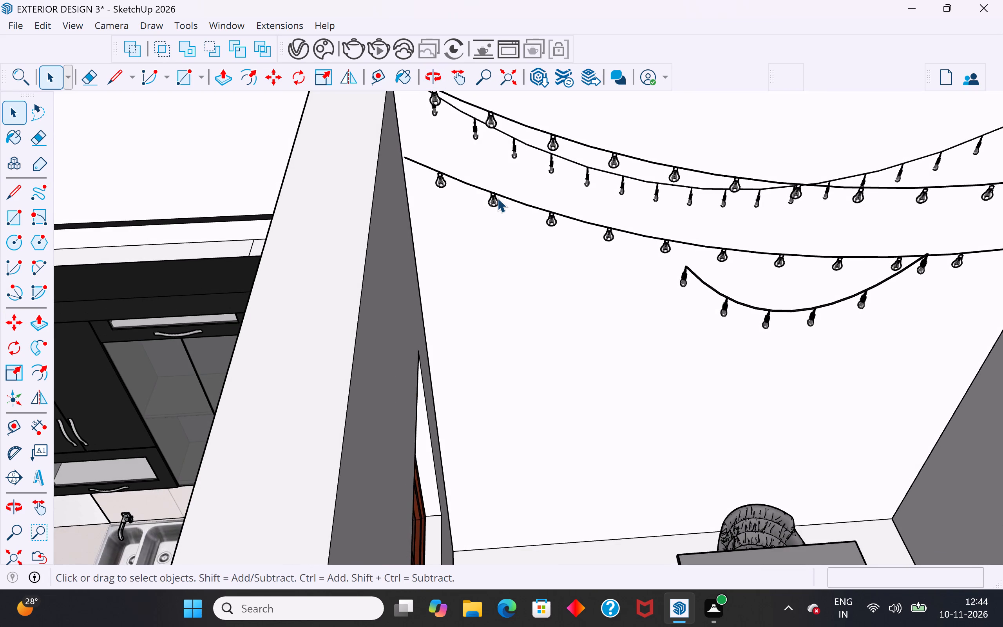
{"action": "scroll", "coordinate": [511, 354], "scroll_direction": "down", "scroll_amount": 2}
{"action": "middle_click_drag", "start_coordinate": [515, 326], "coordinate": [440, 323]}
{"action": "scroll", "coordinate": [572, 378], "scroll_direction": "down", "scroll_amount": 4}
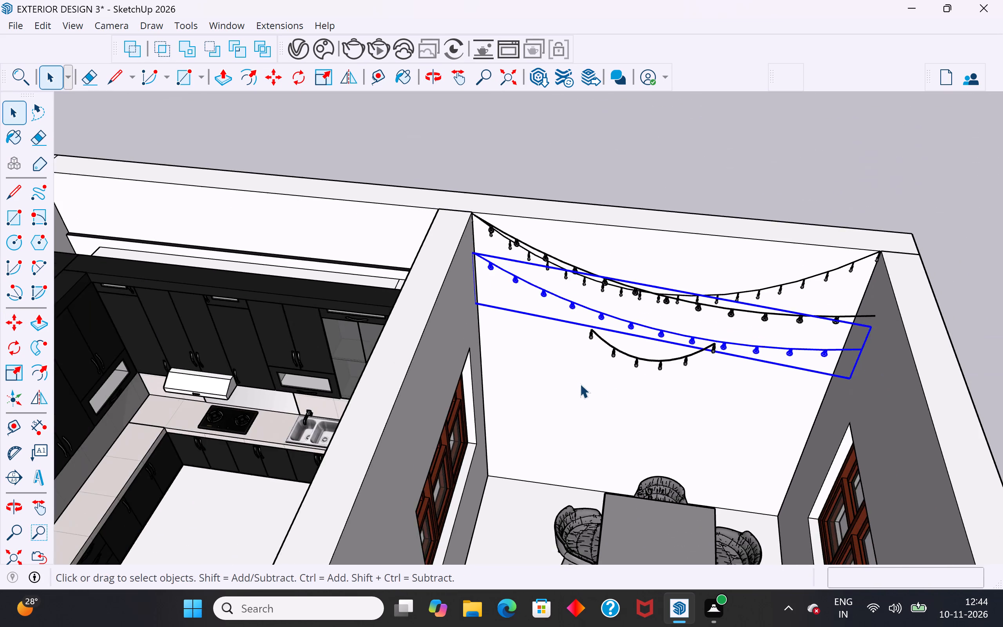
{"action": "middle_click_drag", "start_coordinate": [779, 387], "coordinate": [823, 425]}
{"action": "scroll", "coordinate": [858, 304], "scroll_direction": "up", "scroll_amount": 4}
{"action": "scroll", "coordinate": [368, 281], "scroll_direction": "up", "scroll_amount": 3}
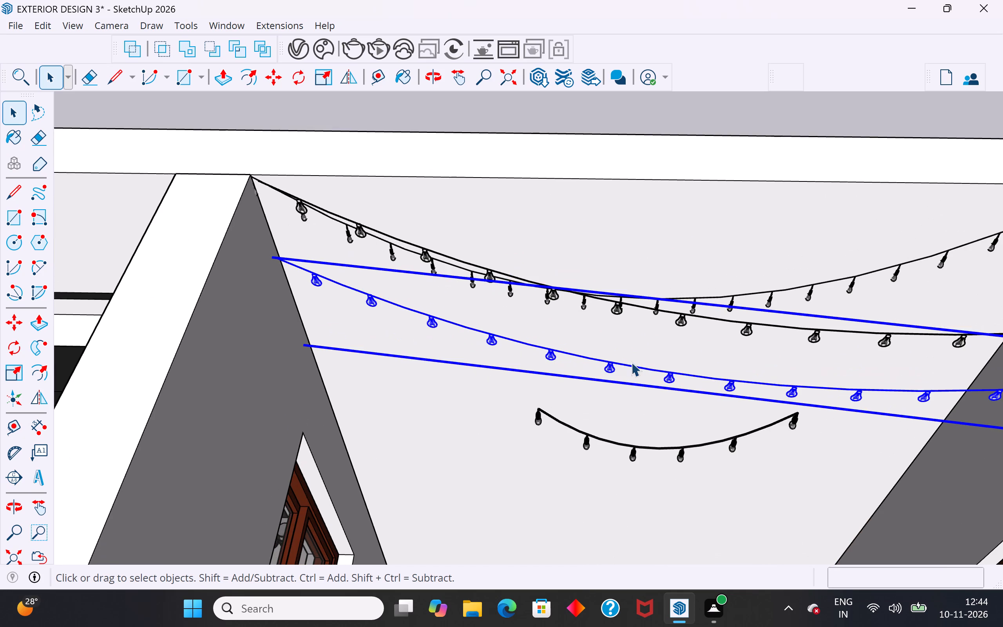
{"action": "middle_click_drag", "start_coordinate": [631, 362], "coordinate": [642, 381]}
{"action": "scroll", "coordinate": [594, 422], "scroll_direction": "down", "scroll_amount": 4}
{"action": "middle_click_drag", "start_coordinate": [606, 422], "coordinate": [578, 434]}
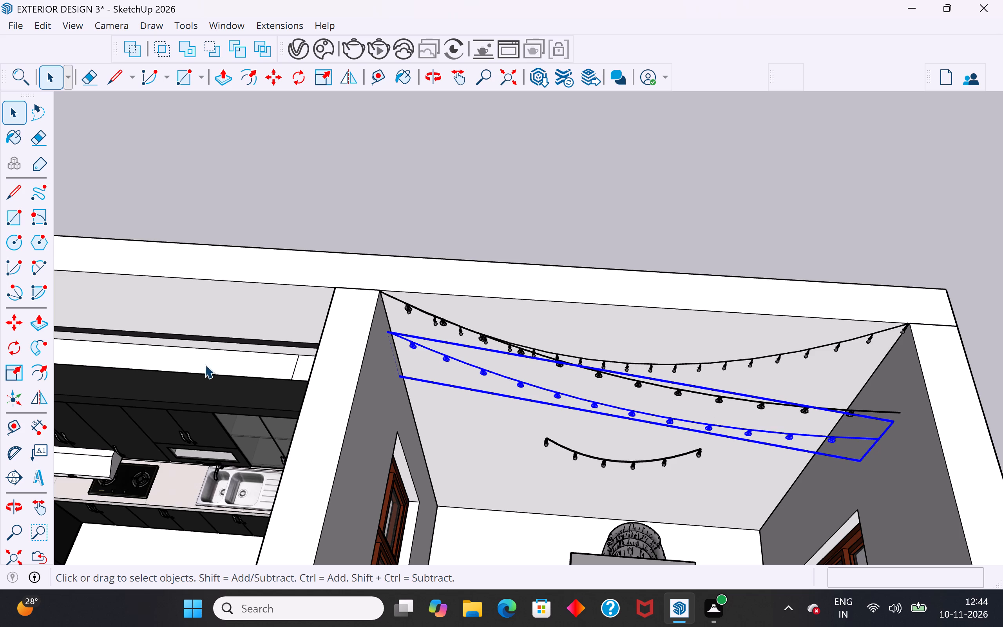
{"action": "left_click", "coordinate": [11, 345]}
{"action": "scroll", "coordinate": [883, 413], "scroll_direction": "up", "scroll_amount": 6}
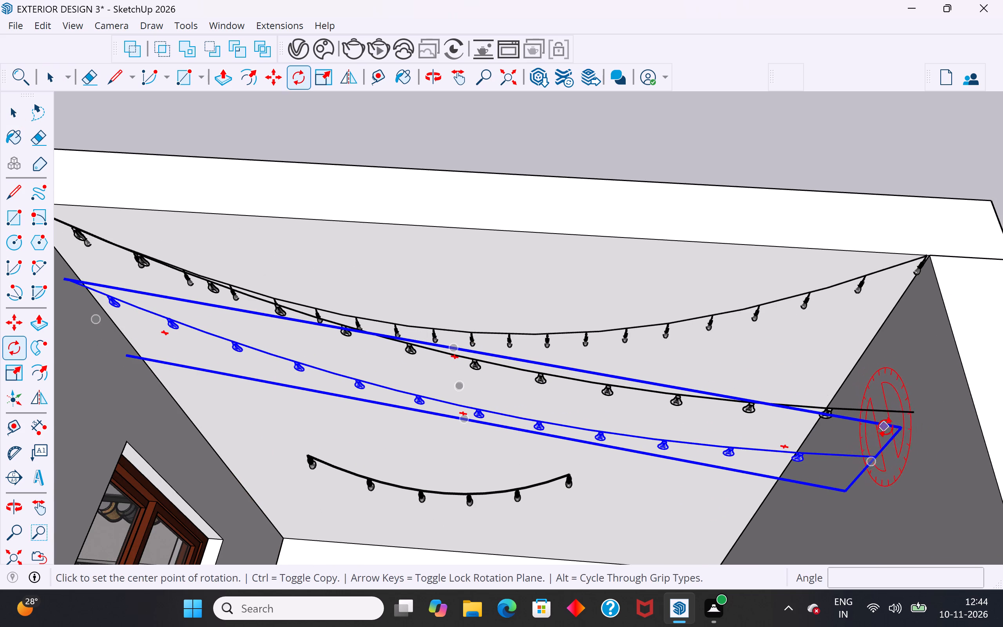
{"action": "scroll", "coordinate": [885, 427], "scroll_direction": "up", "scroll_amount": 4}
{"action": "middle_click_drag", "start_coordinate": [871, 436], "coordinate": [1002, 388]}
{"action": "scroll", "coordinate": [830, 322], "scroll_direction": "up", "scroll_amount": 4}
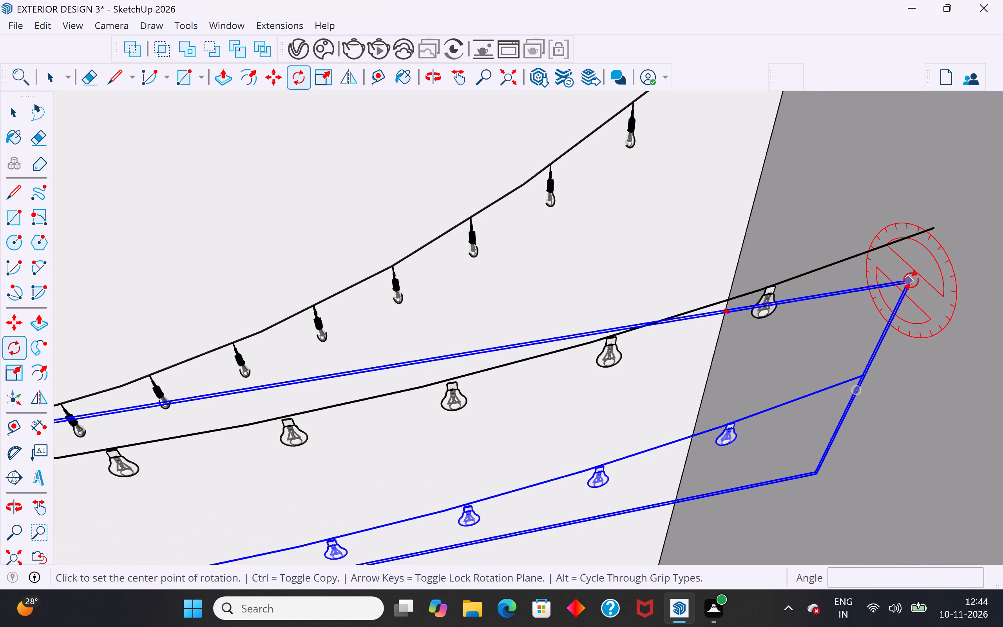
{"action": "middle_click_drag", "start_coordinate": [879, 289], "coordinate": [888, 141]}
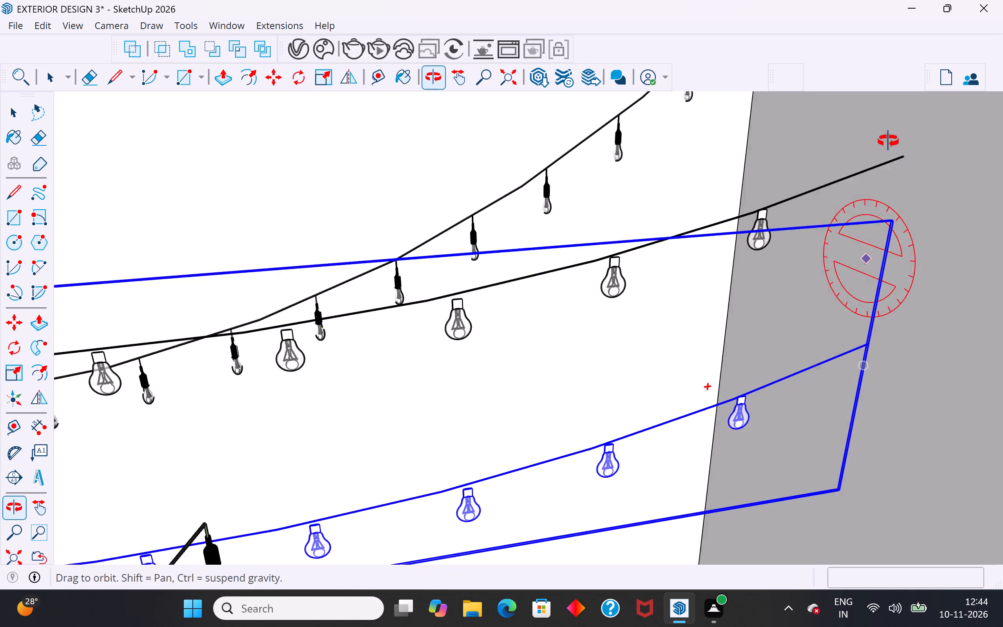
{"action": "middle_click_drag", "start_coordinate": [888, 141], "coordinate": [889, 138]}
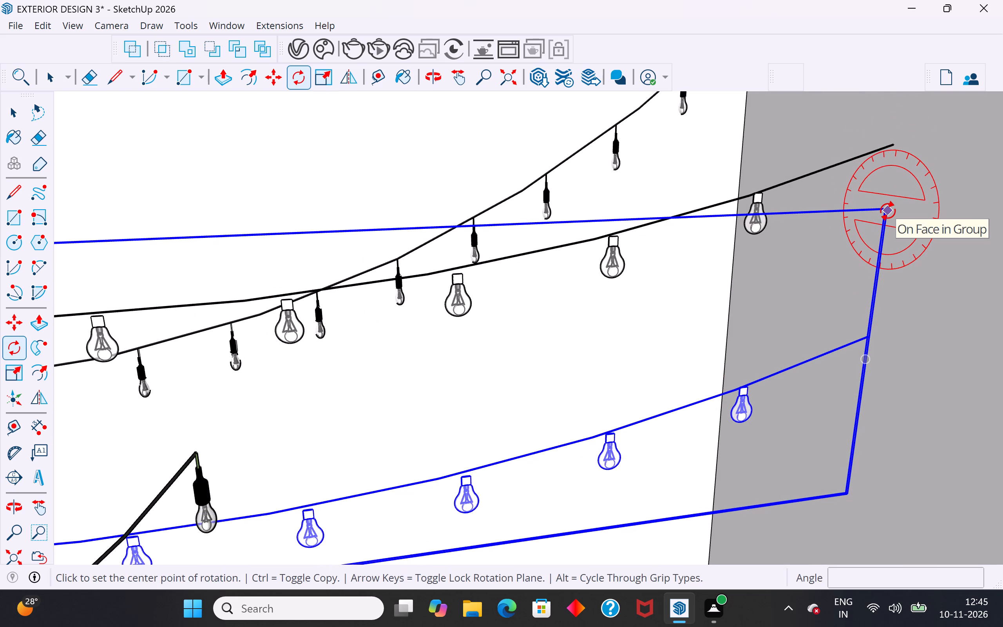
{"action": "key", "text": "Right"}
{"action": "key", "text": "Up"}
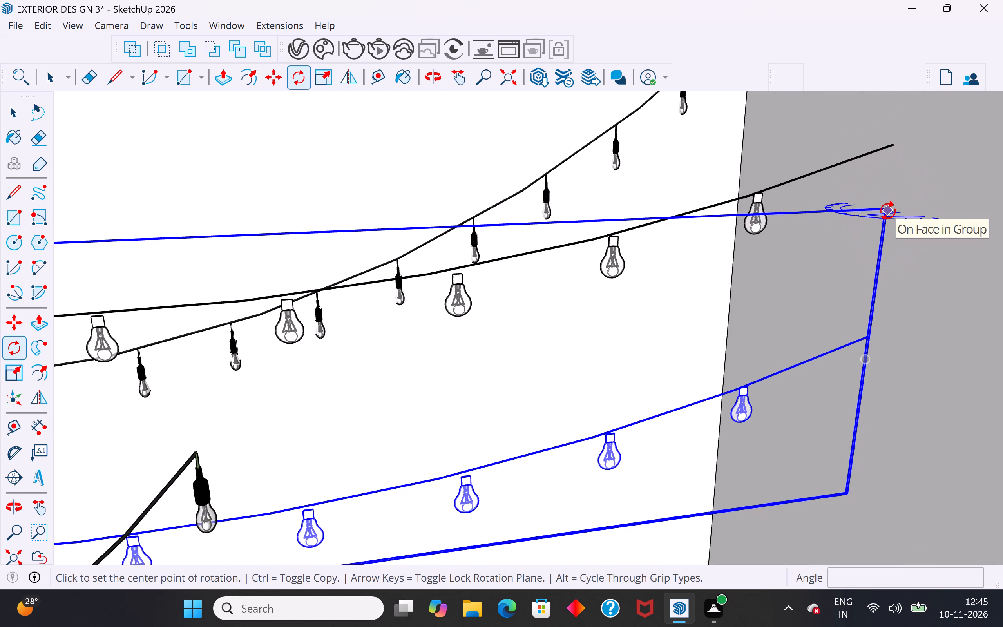
{"action": "left_click", "coordinate": [888, 210]}
{"action": "scroll", "coordinate": [998, 295], "scroll_direction": "down", "scroll_amount": 16}
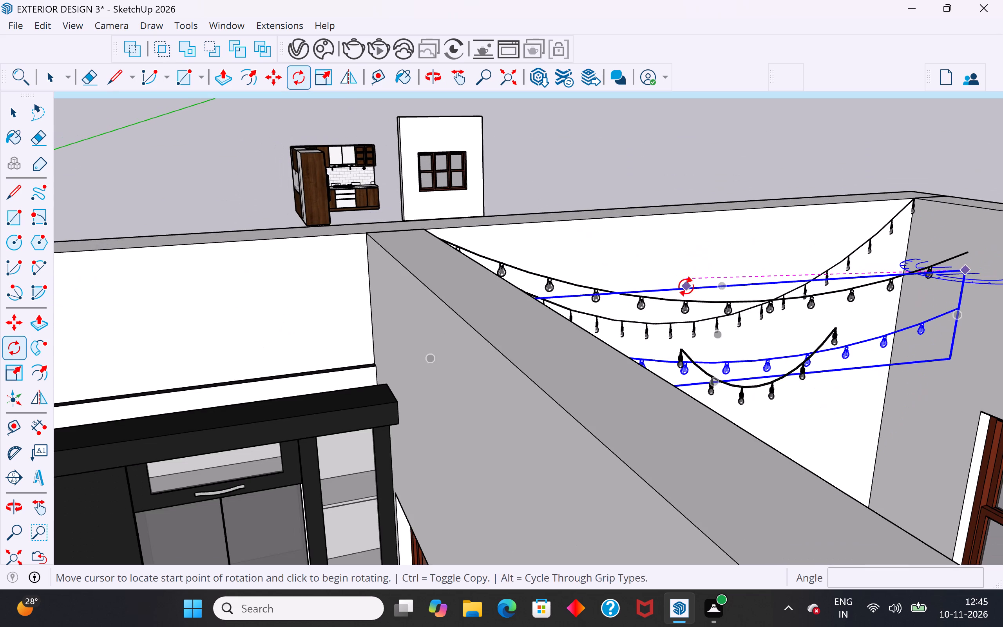
{"action": "middle_click_drag", "start_coordinate": [685, 289], "coordinate": [588, 466]}
{"action": "scroll", "coordinate": [426, 314], "scroll_direction": "up", "scroll_amount": 11}
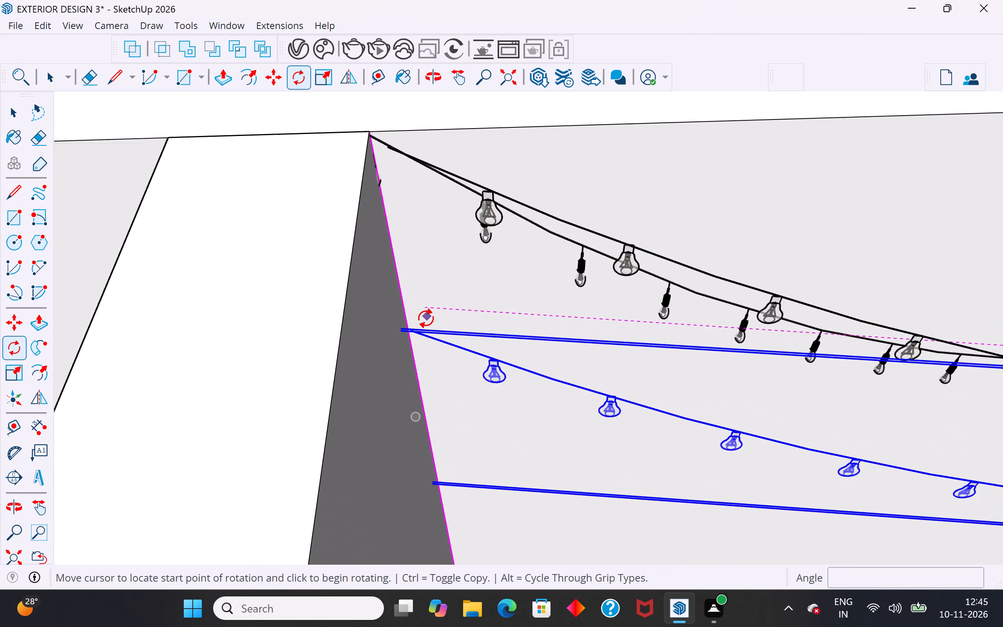
{"action": "scroll", "coordinate": [426, 318], "scroll_direction": "up", "scroll_amount": 1}
{"action": "left_click", "coordinate": [398, 338]}
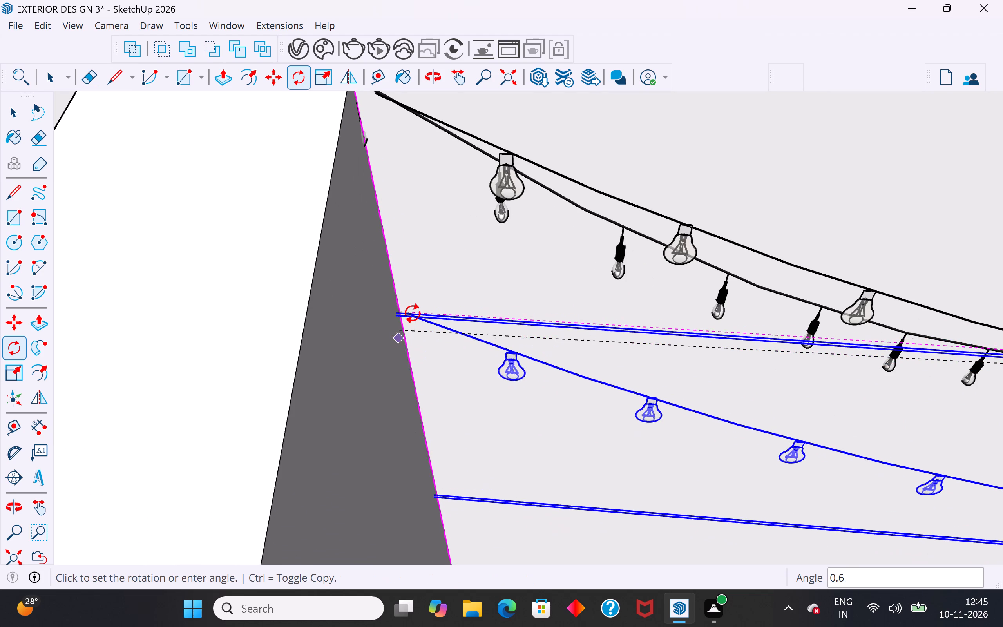
{"action": "left_click", "coordinate": [399, 293]}
{"action": "left_click", "coordinate": [25, 111]}
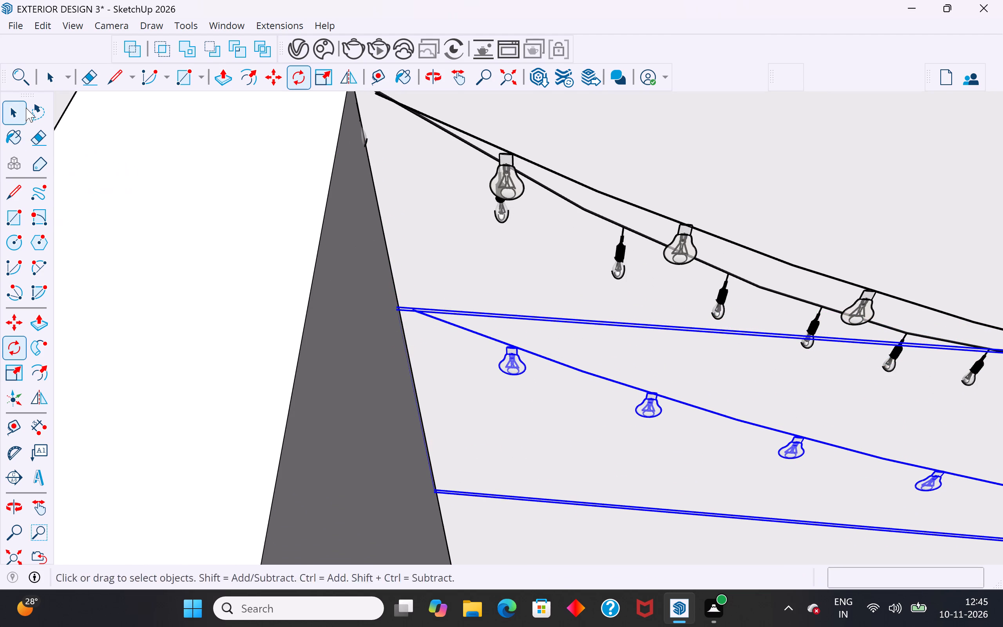
{"action": "scroll", "coordinate": [314, 379], "scroll_direction": "down", "scroll_amount": 10}
{"action": "left_click", "coordinate": [429, 125]}
Scale the middle light string lengthwise by about 1.01 so its end reaches the kitchen partition wall, then deselect it.
{"action": "middle_click_drag", "start_coordinate": [494, 395], "coordinate": [466, 221]}
{"action": "scroll", "coordinate": [432, 339], "scroll_direction": "down", "scroll_amount": 11}
{"action": "middle_click_drag", "start_coordinate": [451, 357], "coordinate": [631, 440]}
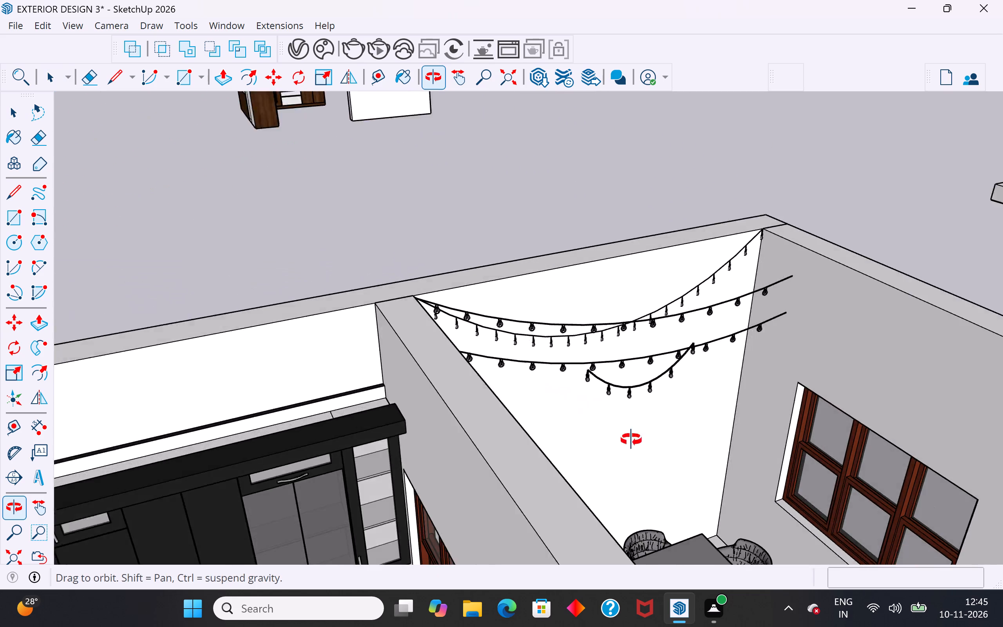
{"action": "middle_click_drag", "start_coordinate": [631, 440], "coordinate": [628, 523]}
{"action": "scroll", "coordinate": [617, 355], "scroll_direction": "up", "scroll_amount": 3}
{"action": "middle_click_drag", "start_coordinate": [626, 351], "coordinate": [839, 365]}
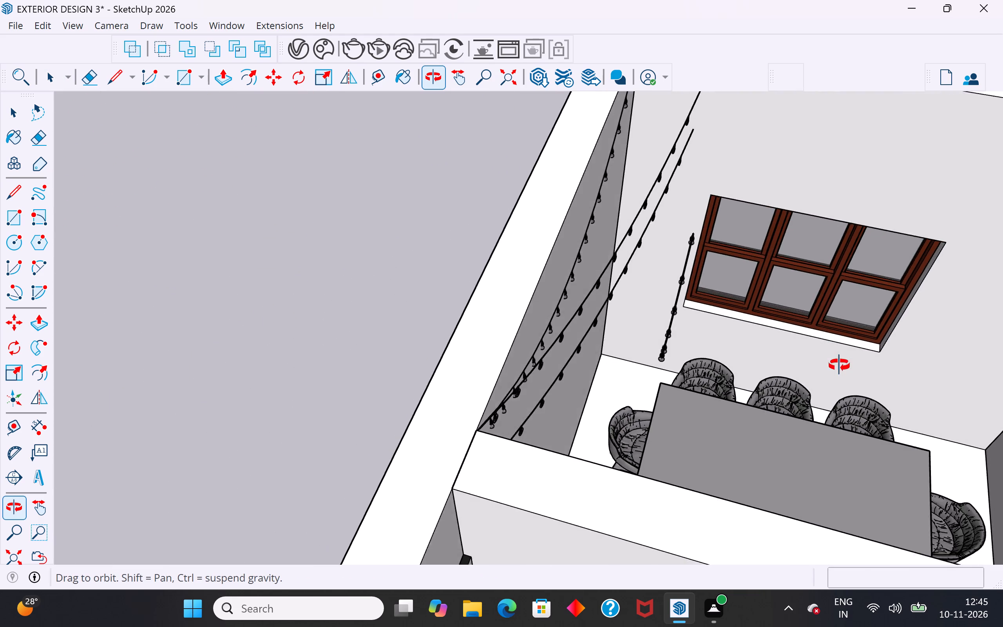
{"action": "middle_click_drag", "start_coordinate": [839, 365], "coordinate": [746, 384]}
{"action": "scroll", "coordinate": [553, 365], "scroll_direction": "up", "scroll_amount": 2}
{"action": "middle_click_drag", "start_coordinate": [542, 373], "coordinate": [259, 354]}
{"action": "scroll", "coordinate": [273, 308], "scroll_direction": "up", "scroll_amount": 4}
{"action": "left_click", "coordinate": [260, 281]}
{"action": "scroll", "coordinate": [260, 281], "scroll_direction": "up", "scroll_amount": 7}
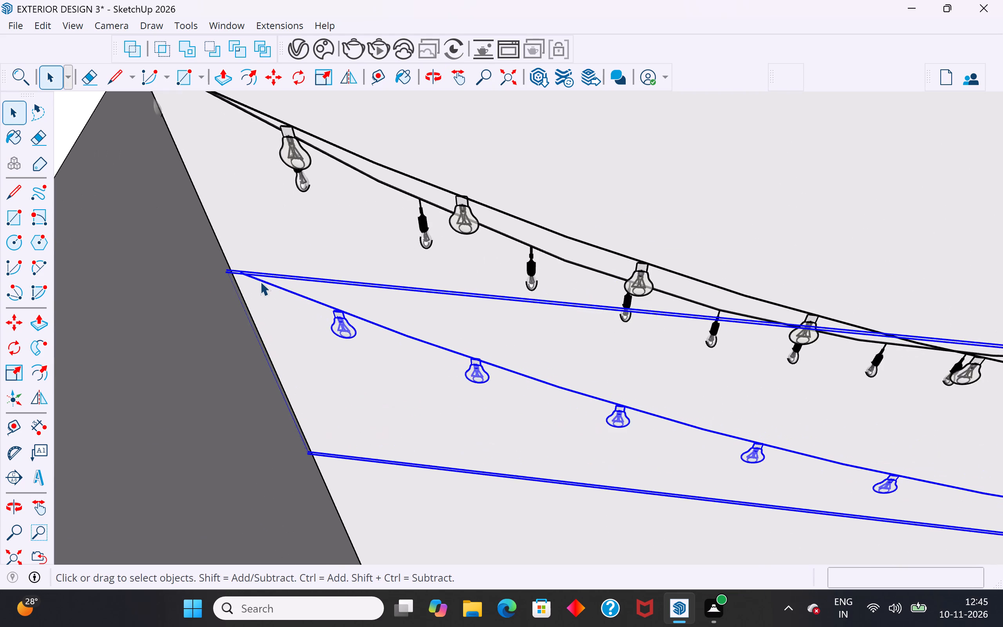
{"action": "middle_click_drag", "start_coordinate": [401, 397], "coordinate": [361, 284]}
{"action": "scroll", "coordinate": [444, 448], "scroll_direction": "down", "scroll_amount": 4}
{"action": "middle_click_drag", "start_coordinate": [456, 427], "coordinate": [458, 350]}
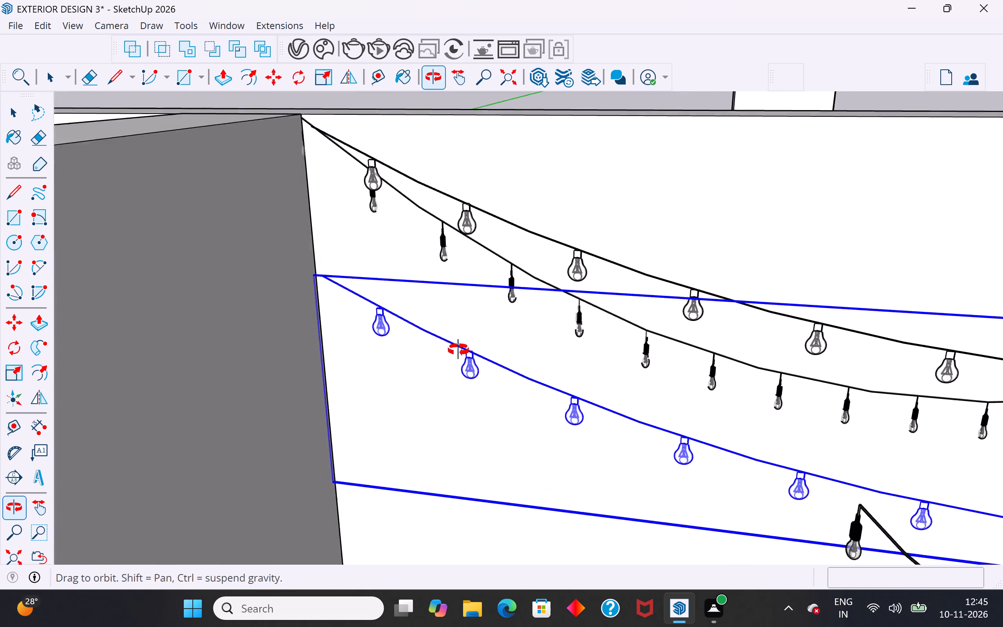
{"action": "middle_click_drag", "start_coordinate": [458, 350], "coordinate": [437, 315]}
{"action": "key", "text": "s"}
{"action": "scroll", "coordinate": [304, 299], "scroll_direction": "up", "scroll_amount": 3}
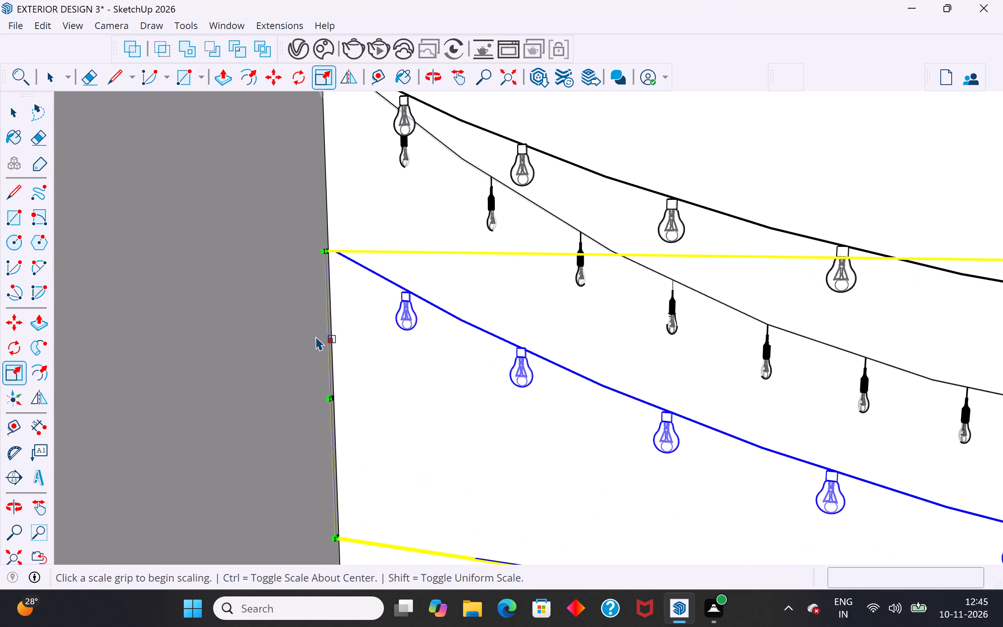
{"action": "middle_click_drag", "start_coordinate": [347, 401], "coordinate": [428, 571]}
{"action": "scroll", "coordinate": [342, 439], "scroll_direction": "up", "scroll_amount": 4}
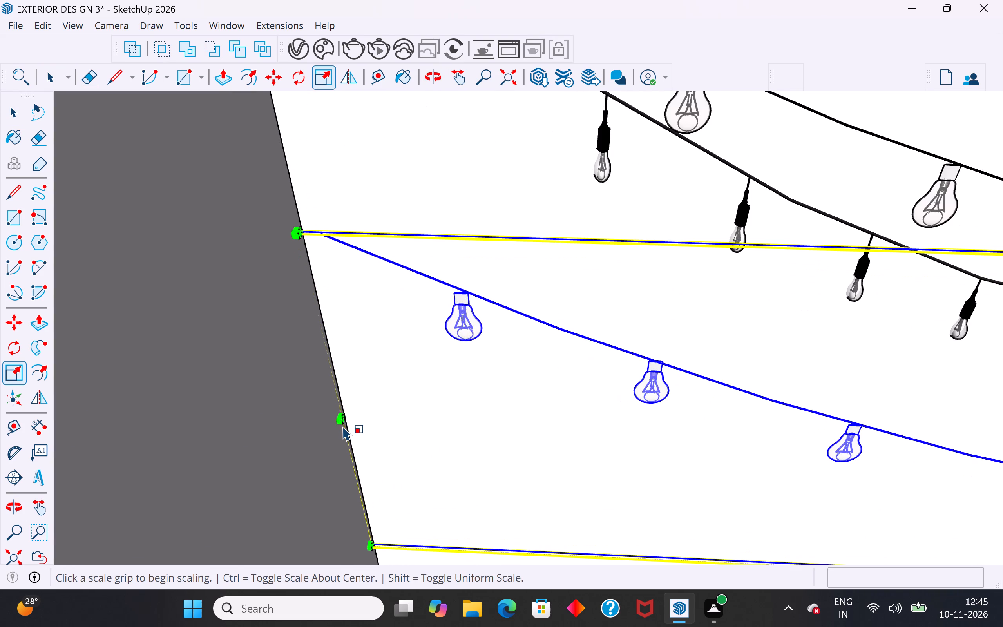
{"action": "middle_click_drag", "start_coordinate": [327, 410], "coordinate": [196, 371]}
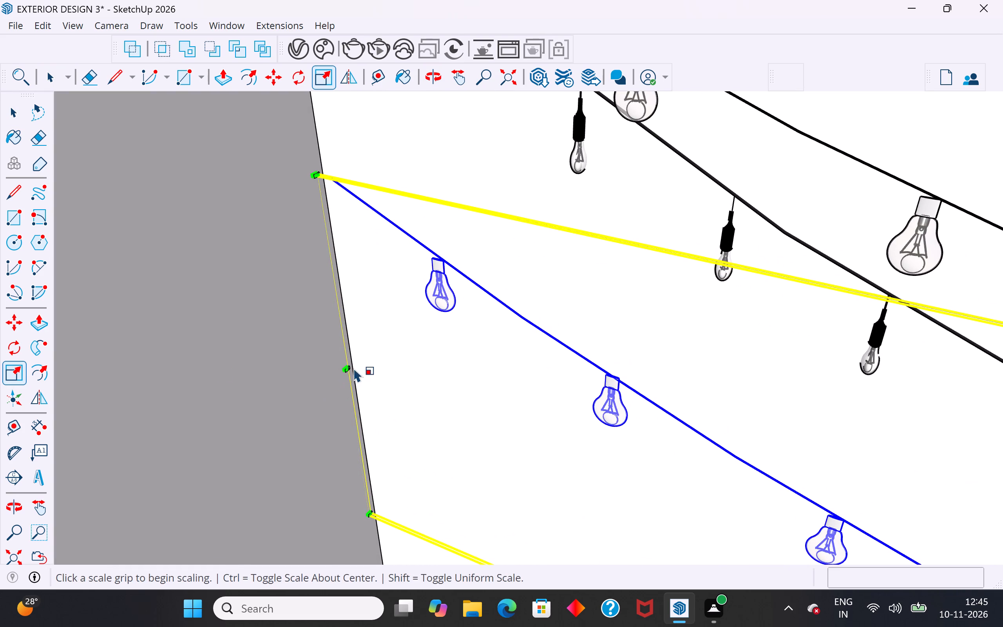
{"action": "scroll", "coordinate": [343, 369], "scroll_direction": "up", "scroll_amount": 9}
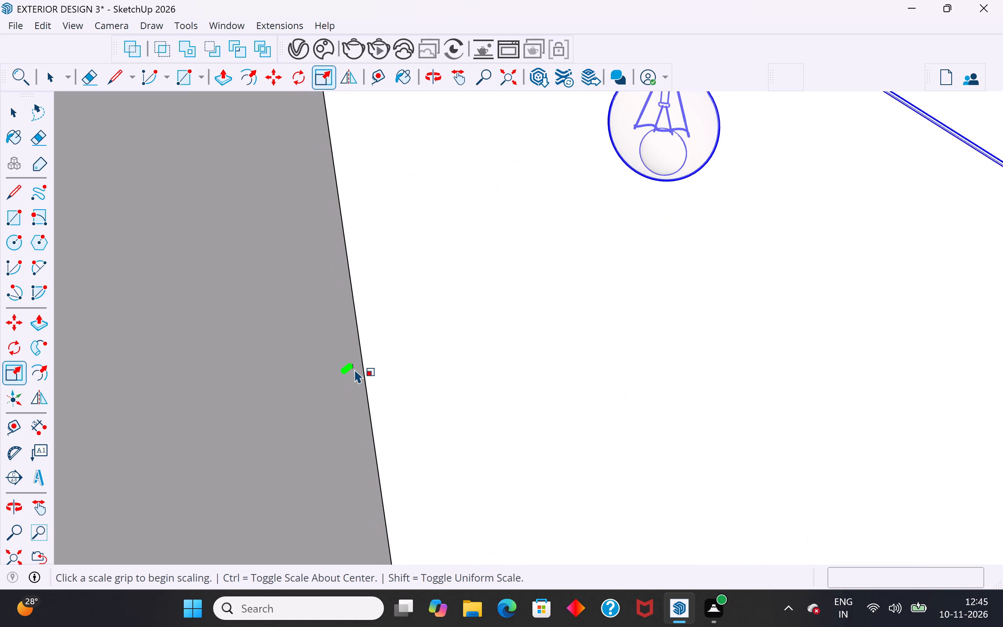
{"action": "left_click", "coordinate": [349, 367]}
{"action": "scroll", "coordinate": [313, 341], "scroll_direction": "down", "scroll_amount": 3}
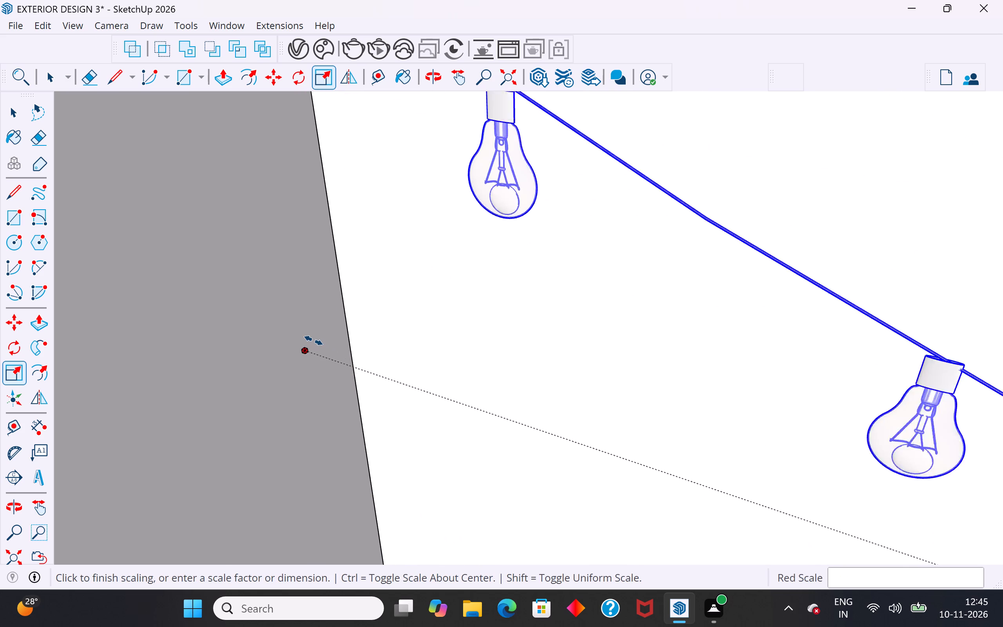
{"action": "scroll", "coordinate": [313, 341], "scroll_direction": "down", "scroll_amount": 2}
{"action": "middle_click_drag", "start_coordinate": [313, 341], "coordinate": [505, 458]}
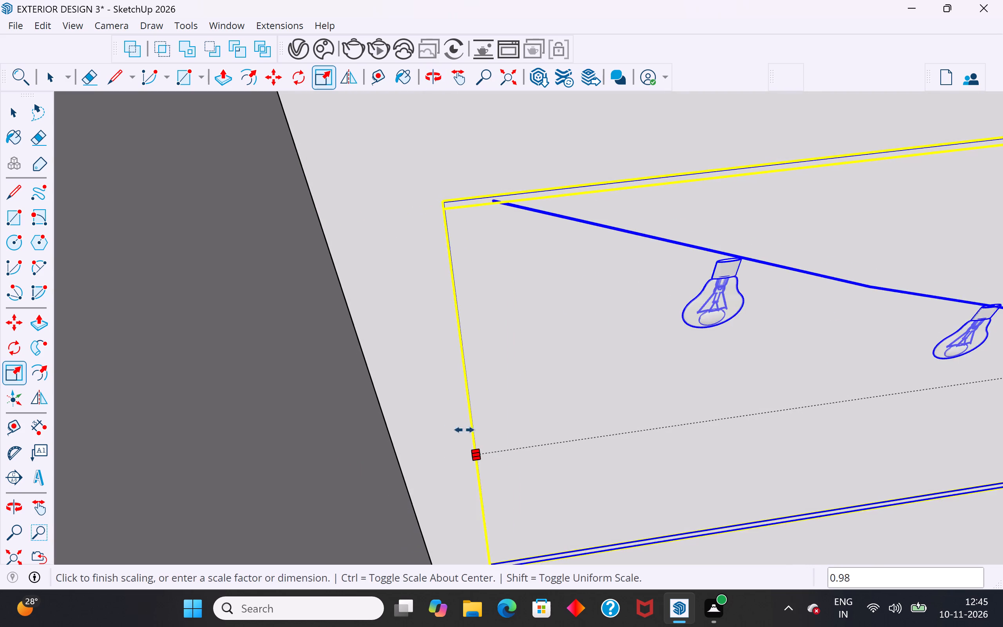
{"action": "left_click", "coordinate": [337, 406]}
{"action": "left_click", "coordinate": [20, 113]}
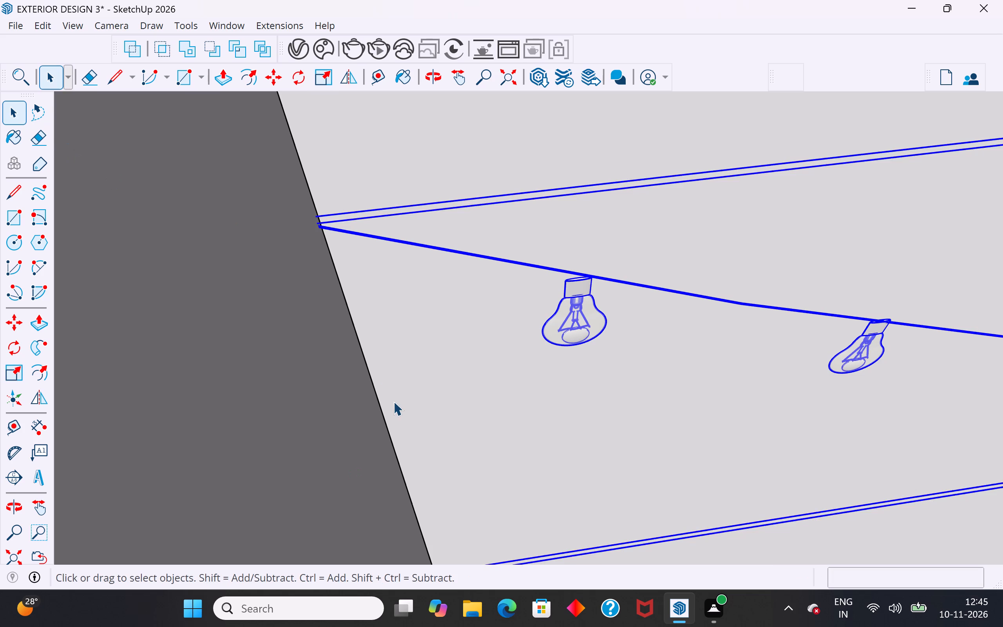
{"action": "scroll", "coordinate": [399, 407], "scroll_direction": "down", "scroll_amount": 20}
{"action": "left_click", "coordinate": [531, 227]}
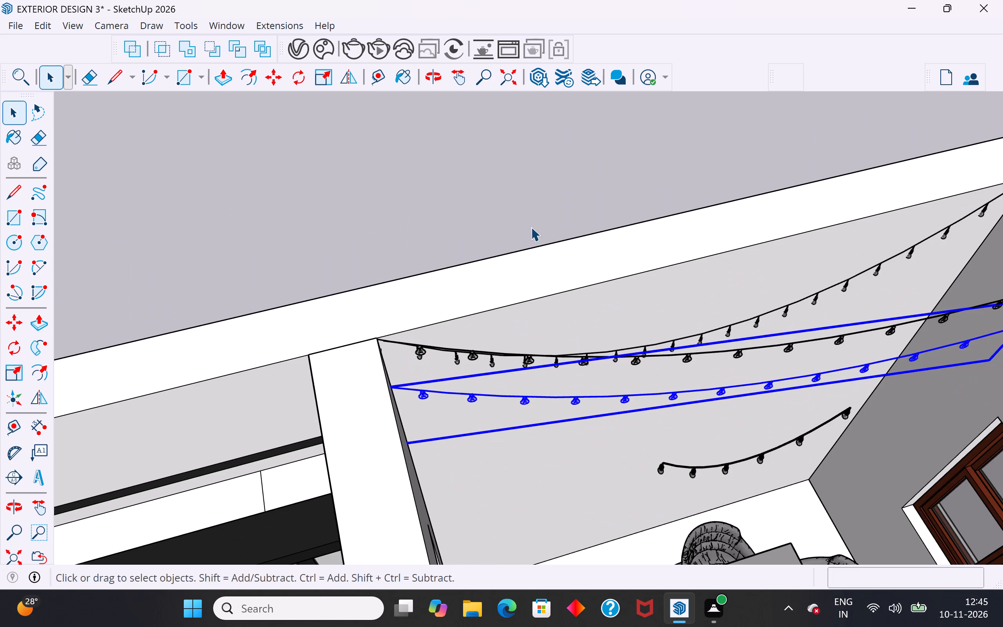
Move the short light string about 3' 5" so its upper end sits at the kitchen partition wall below the middle string, then deselect it.
{"action": "middle_click_drag", "start_coordinate": [600, 447], "coordinate": [456, 338]}
{"action": "middle_click_drag", "start_coordinate": [702, 489], "coordinate": [446, 422]}
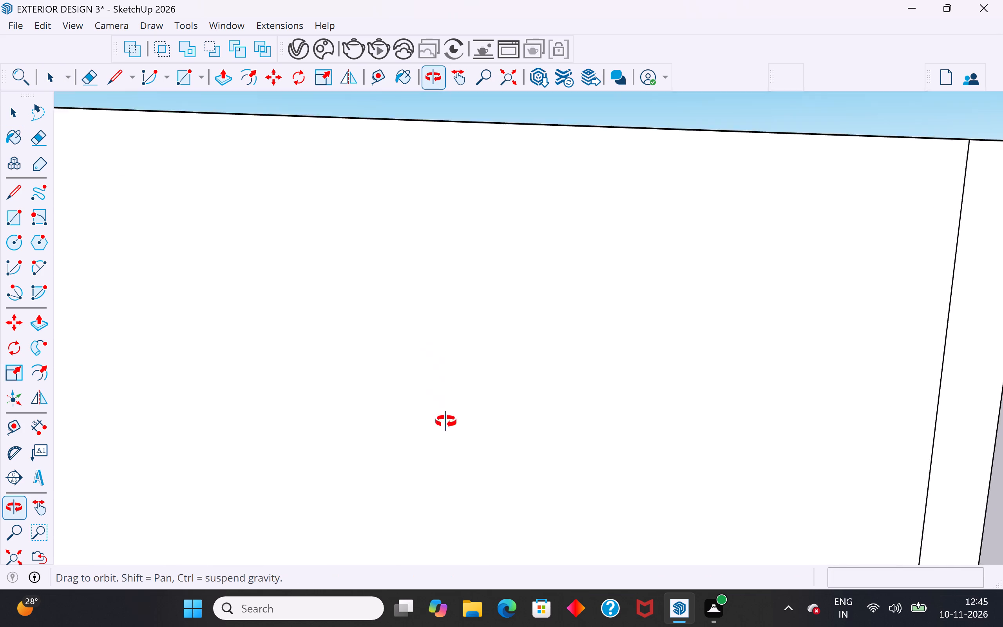
{"action": "middle_click_drag", "start_coordinate": [446, 422], "coordinate": [450, 455]}
{"action": "scroll", "coordinate": [423, 483], "scroll_direction": "up", "scroll_amount": 3}
{"action": "middle_click_drag", "start_coordinate": [436, 497], "coordinate": [461, 474]}
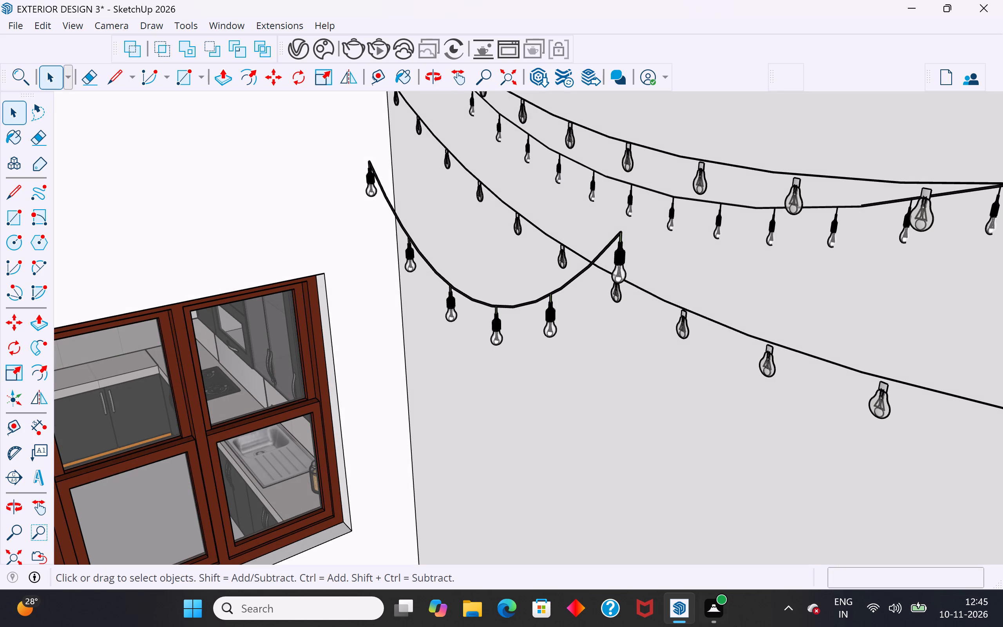
{"action": "middle_click_drag", "start_coordinate": [814, 355], "coordinate": [743, 338]}
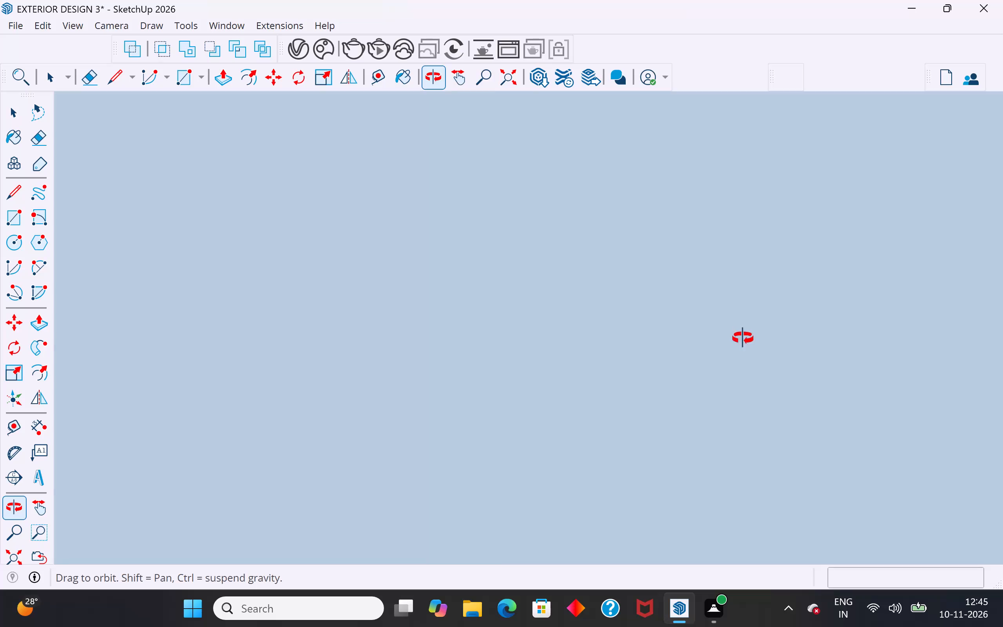
{"action": "middle_click_drag", "start_coordinate": [743, 338], "coordinate": [997, 406]}
{"action": "scroll", "coordinate": [771, 448], "scroll_direction": "down", "scroll_amount": 3}
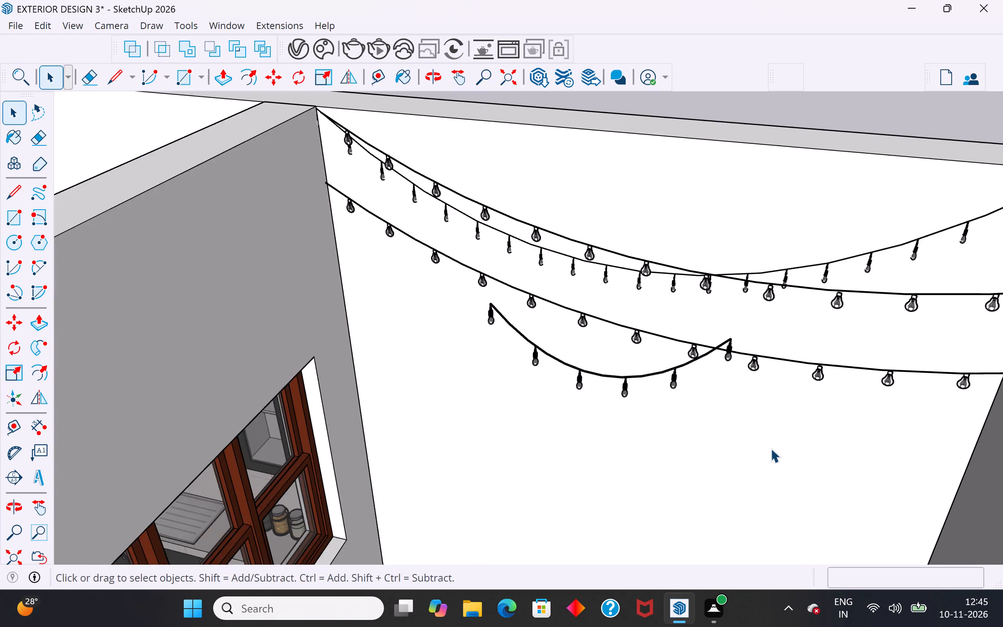
{"action": "scroll", "coordinate": [771, 448], "scroll_direction": "down", "scroll_amount": 6}
{"action": "middle_click_drag", "start_coordinate": [719, 453], "coordinate": [682, 472]}
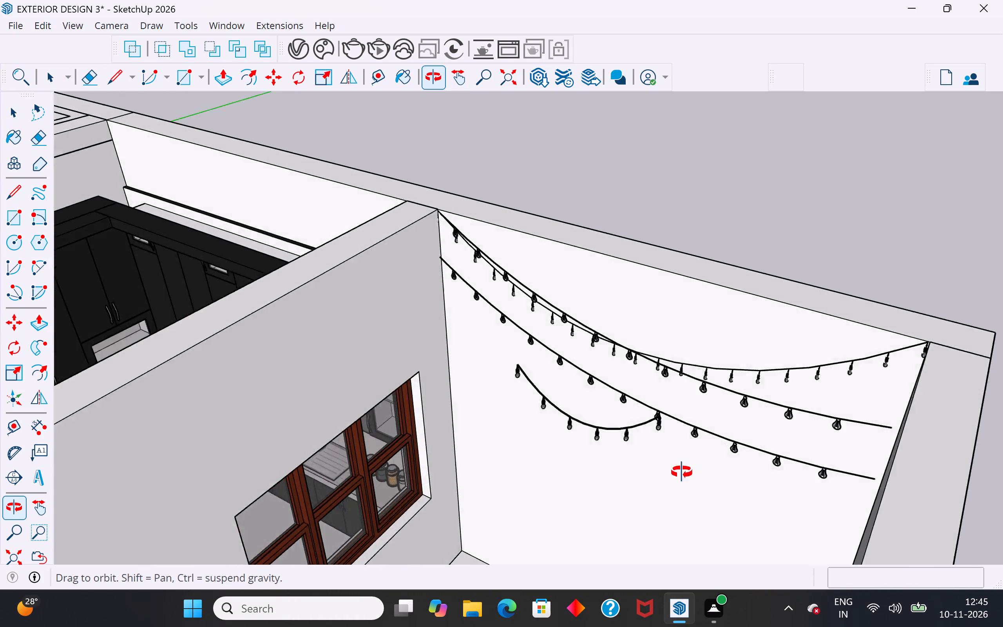
{"action": "middle_click_drag", "start_coordinate": [682, 472], "coordinate": [687, 474]}
{"action": "left_click", "coordinate": [614, 420]}
{"action": "scroll", "coordinate": [635, 431], "scroll_direction": "up", "scroll_amount": 1}
{"action": "middle_click_drag", "start_coordinate": [665, 440], "coordinate": [726, 465]}
{"action": "middle_click_drag", "start_coordinate": [708, 534], "coordinate": [608, 536]}
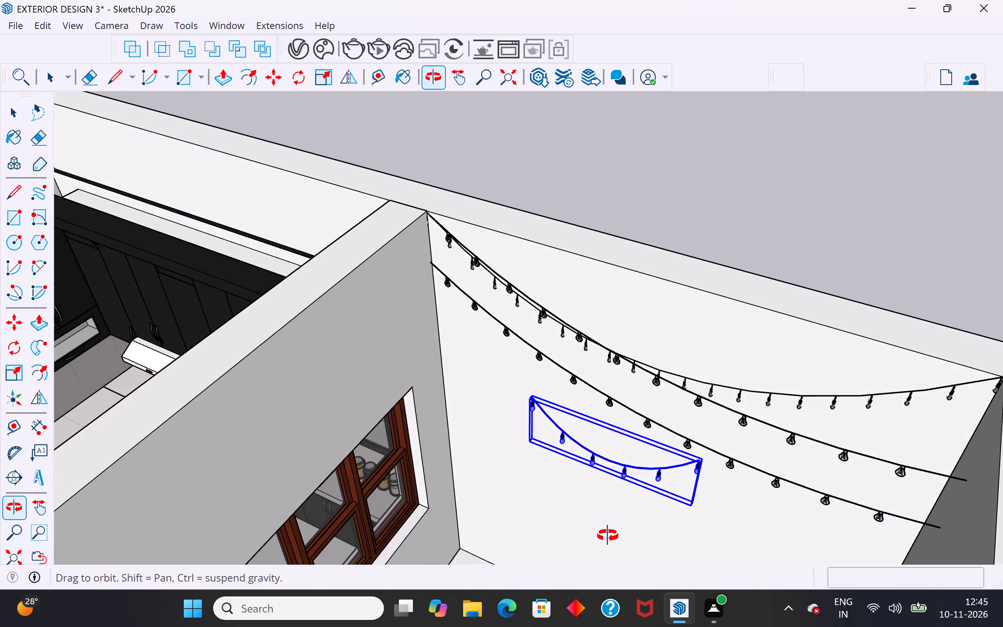
{"action": "middle_click_drag", "start_coordinate": [608, 536], "coordinate": [603, 540]}
{"action": "key", "text": "m"}
{"action": "left_click", "coordinate": [519, 402]}
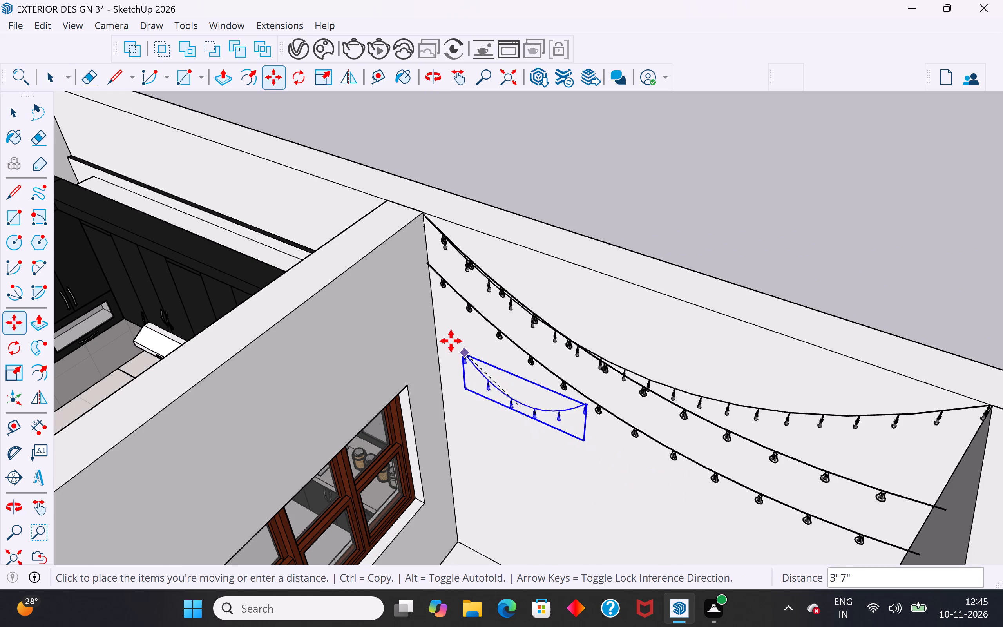
{"action": "middle_click_drag", "start_coordinate": [489, 344], "coordinate": [714, 337]}
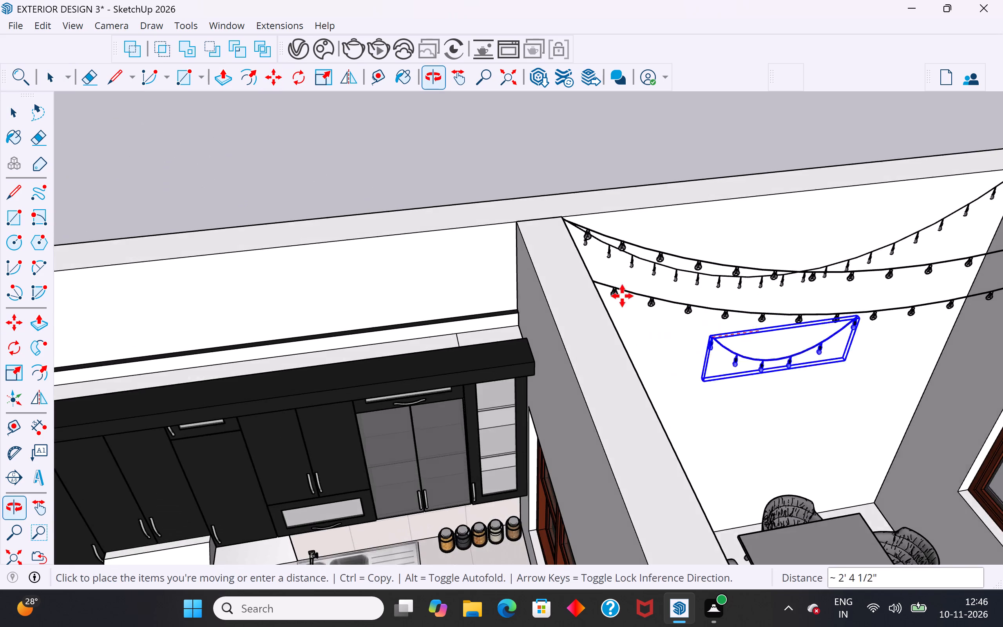
{"action": "scroll", "coordinate": [605, 285], "scroll_direction": "up", "scroll_amount": 5}
{"action": "middle_click_drag", "start_coordinate": [688, 297], "coordinate": [387, 232]}
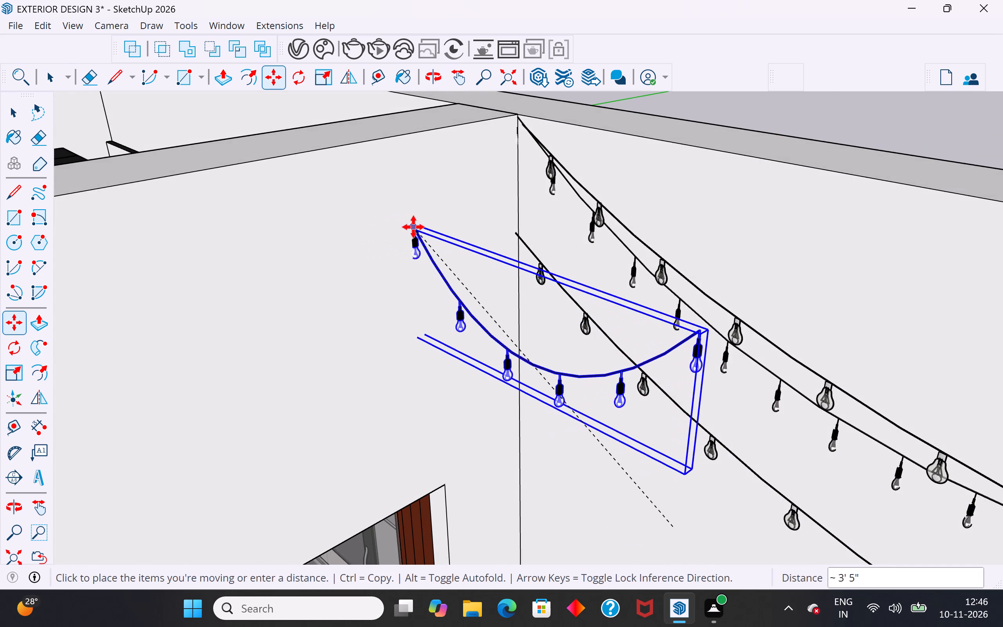
{"action": "left_click", "coordinate": [412, 242]}
{"action": "middle_click_drag", "start_coordinate": [511, 387], "coordinate": [638, 487]}
{"action": "scroll", "coordinate": [601, 453], "scroll_direction": "down", "scroll_amount": 3}
{"action": "scroll", "coordinate": [555, 352], "scroll_direction": "down", "scroll_amount": 4}
{"action": "middle_click_drag", "start_coordinate": [560, 429], "coordinate": [594, 450]}
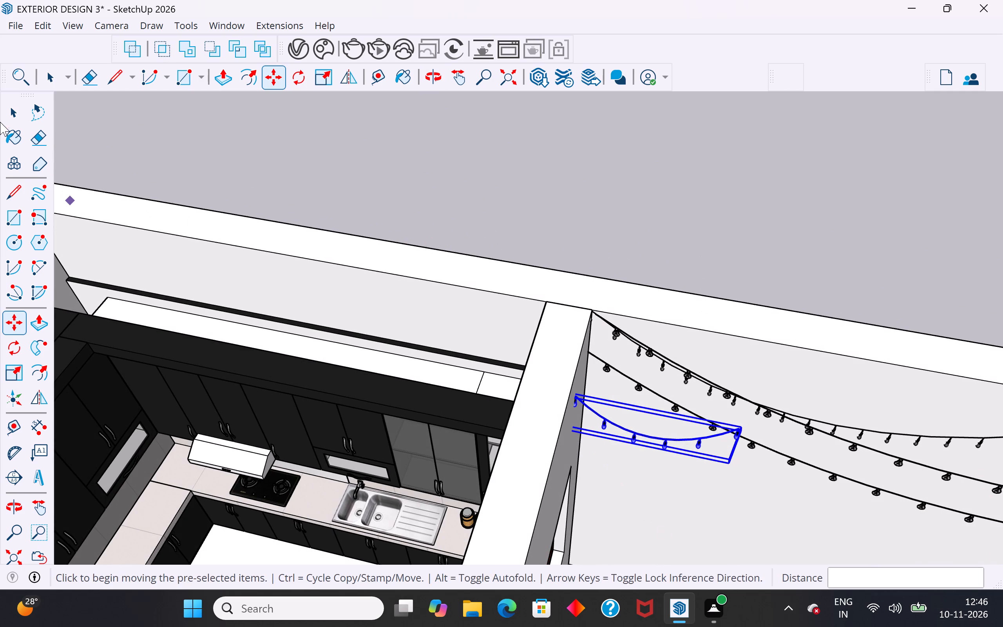
{"action": "left_click", "coordinate": [8, 109]}
{"action": "left_click", "coordinate": [282, 178]}
Rotate the short light string horizontally by about 26.1 degrees around its wire end at the kitchen partition wall, then deselect it.
{"action": "scroll", "coordinate": [310, 244], "scroll_direction": "down", "scroll_amount": 4}
{"action": "middle_click_drag", "start_coordinate": [567, 389], "coordinate": [632, 372]}
{"action": "scroll", "coordinate": [630, 354], "scroll_direction": "up", "scroll_amount": 4}
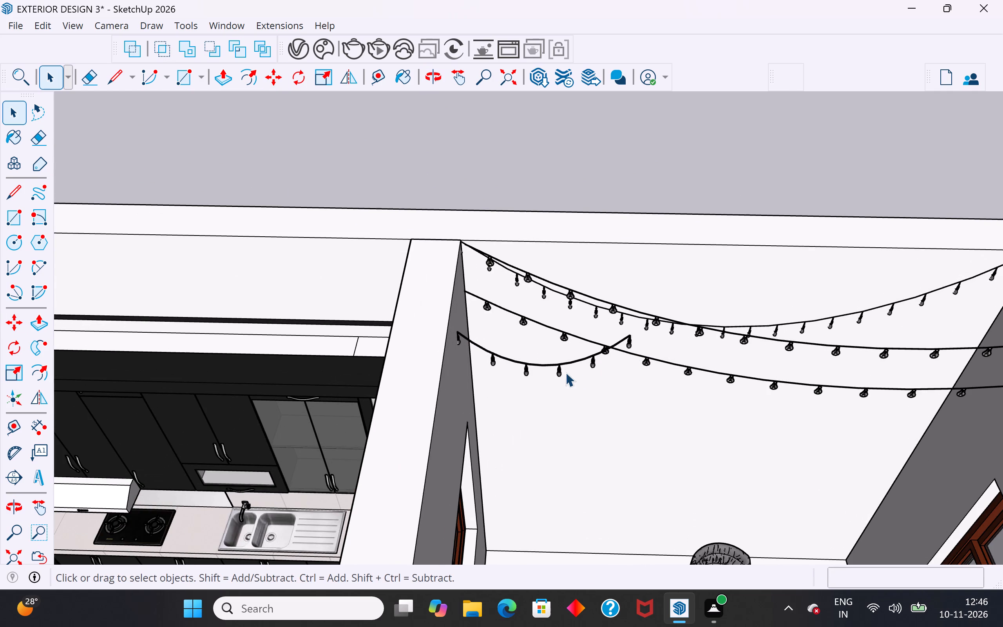
{"action": "left_click", "coordinate": [561, 367]}
{"action": "scroll", "coordinate": [567, 408], "scroll_direction": "up", "scroll_amount": 1}
{"action": "middle_click_drag", "start_coordinate": [567, 408], "coordinate": [529, 448]}
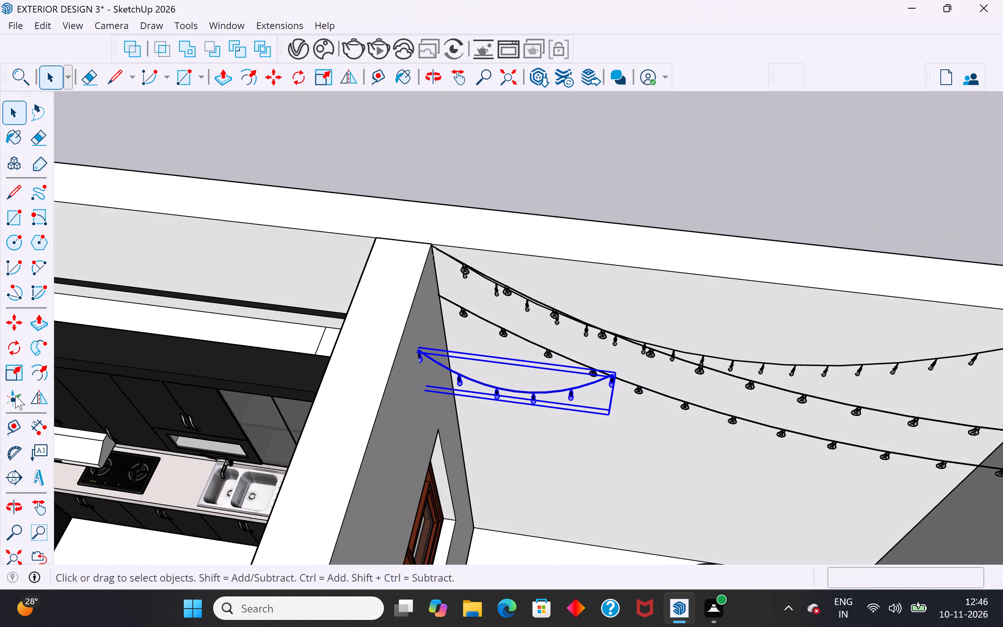
{"action": "left_click", "coordinate": [13, 346]}
{"action": "scroll", "coordinate": [442, 331], "scroll_direction": "up", "scroll_amount": 3}
{"action": "scroll", "coordinate": [407, 358], "scroll_direction": "up", "scroll_amount": 2}
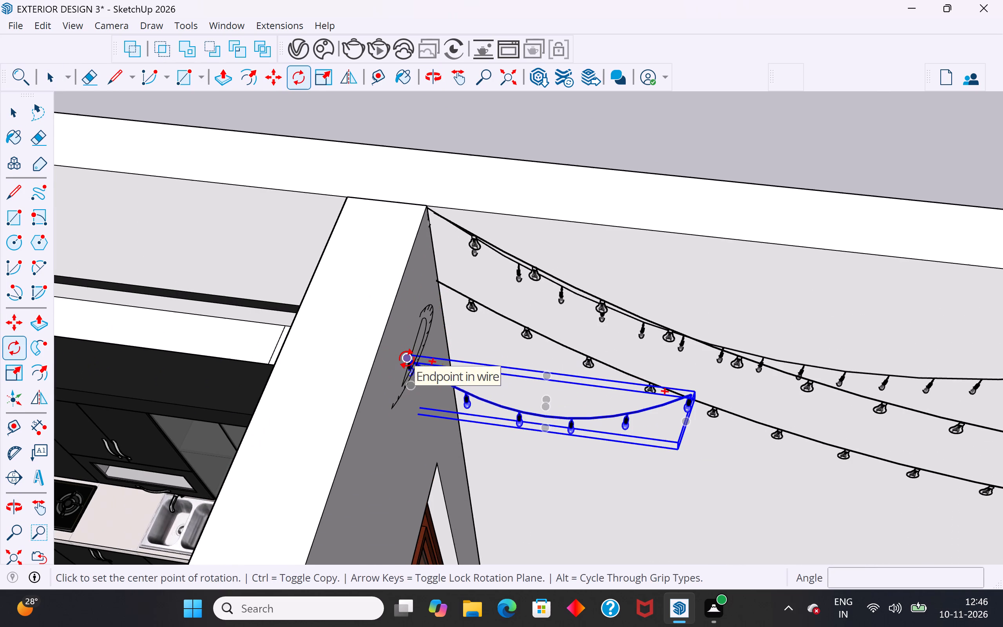
{"action": "scroll", "coordinate": [407, 358], "scroll_direction": "up", "scroll_amount": 6}
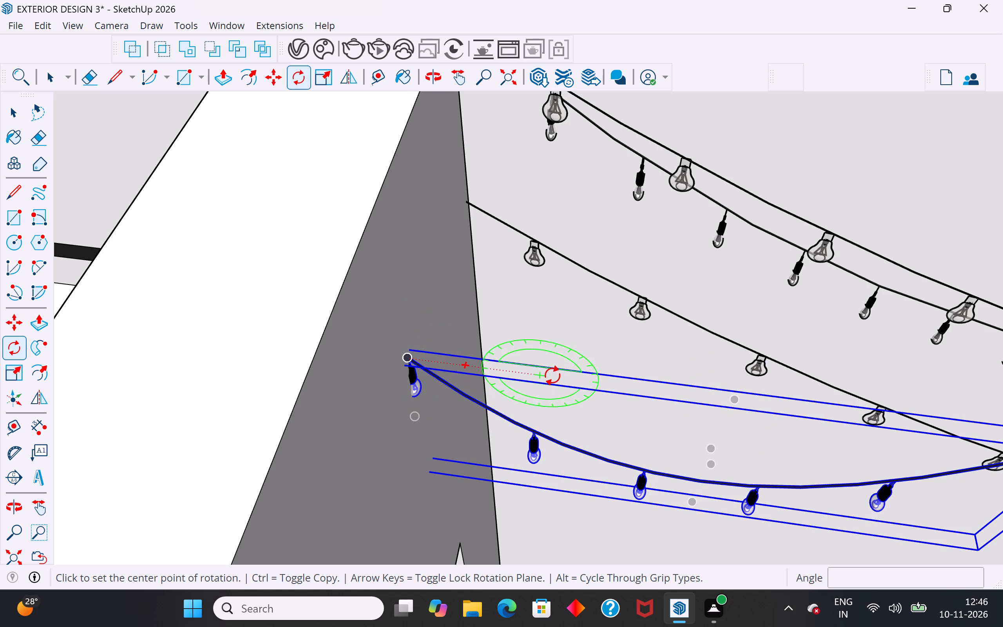
{"action": "scroll", "coordinate": [490, 363], "scroll_direction": "down", "scroll_amount": 5}
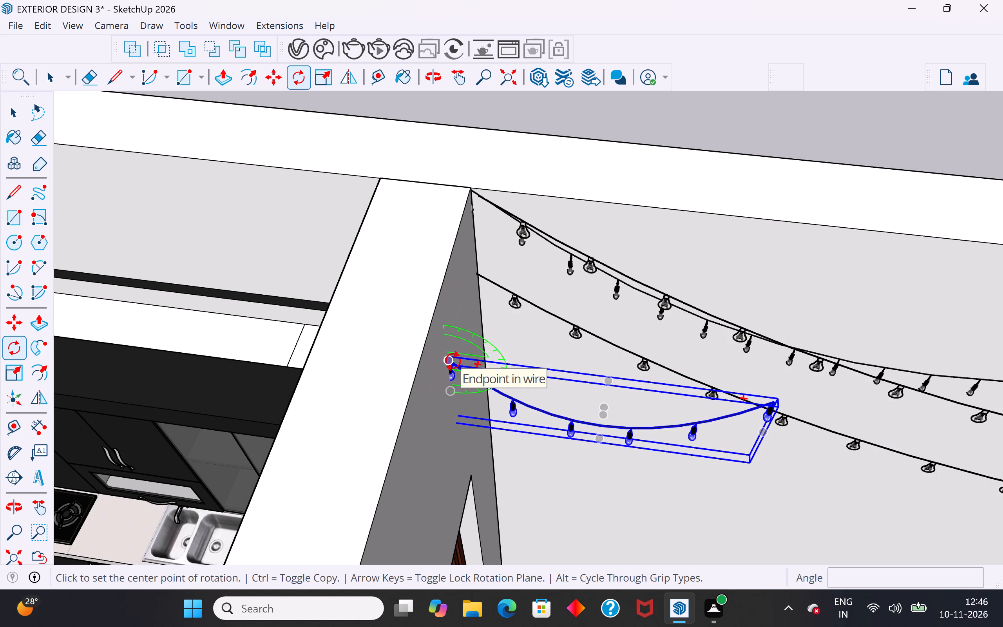
{"action": "key", "text": "Right"}
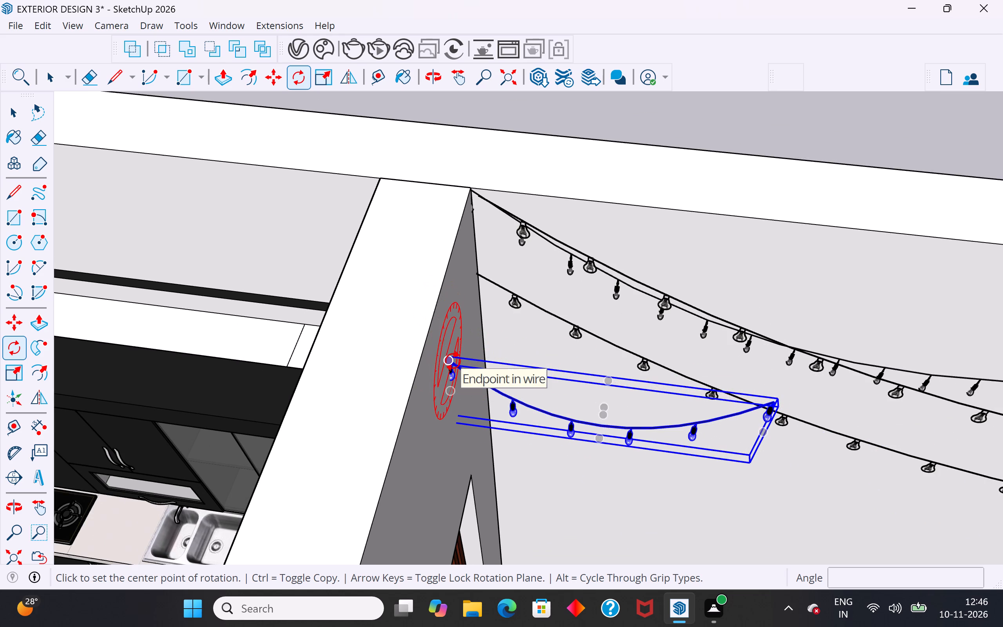
{"action": "key", "text": "Up"}
{"action": "scroll", "coordinate": [469, 355], "scroll_direction": "up", "scroll_amount": 3}
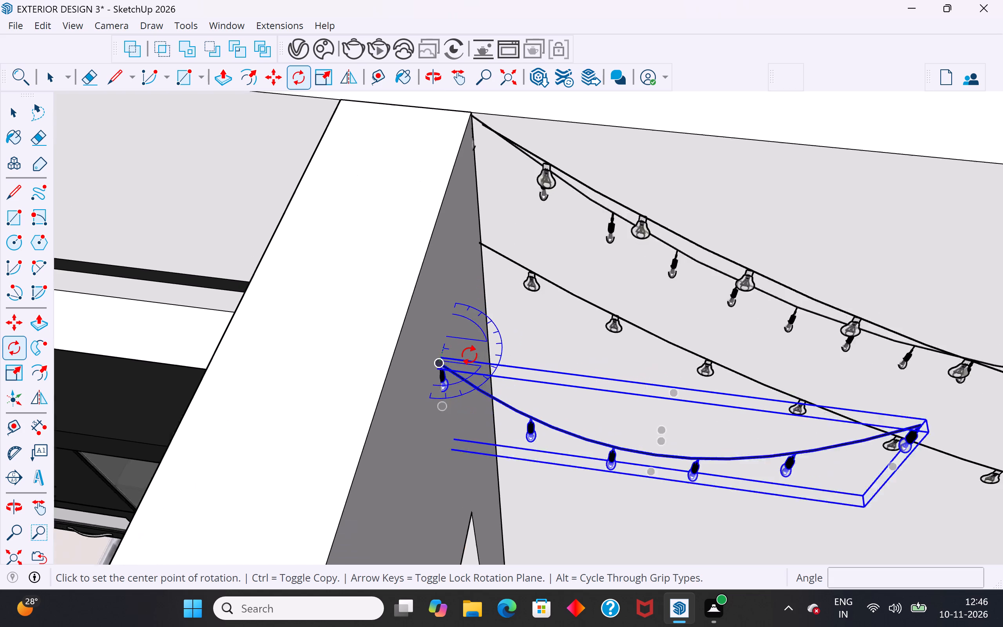
{"action": "scroll", "coordinate": [469, 355], "scroll_direction": "up", "scroll_amount": 3}
{"action": "left_click", "coordinate": [427, 359]}
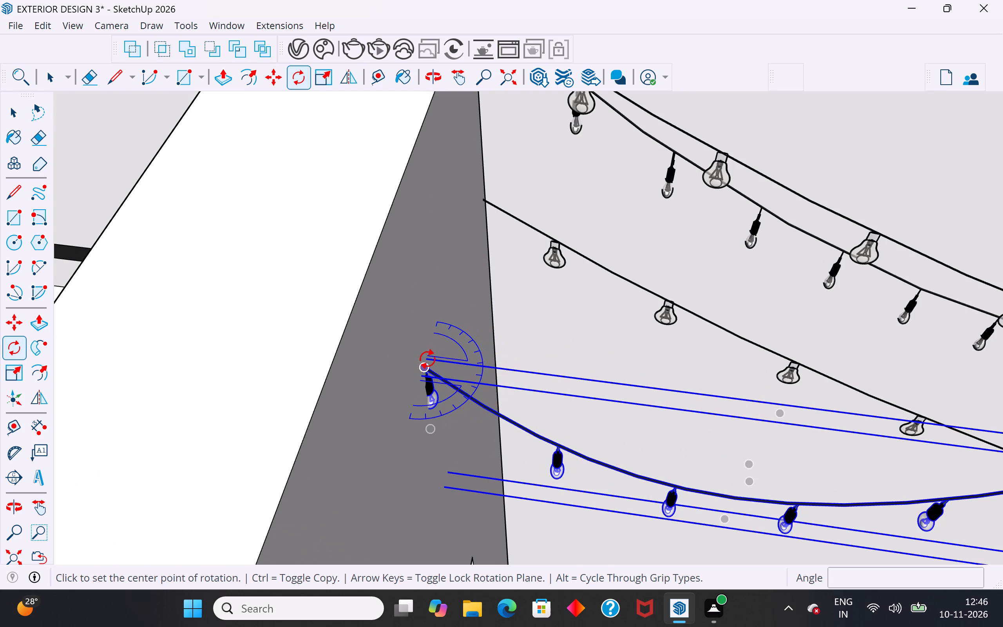
{"action": "scroll", "coordinate": [427, 359], "scroll_direction": "down", "scroll_amount": 5}
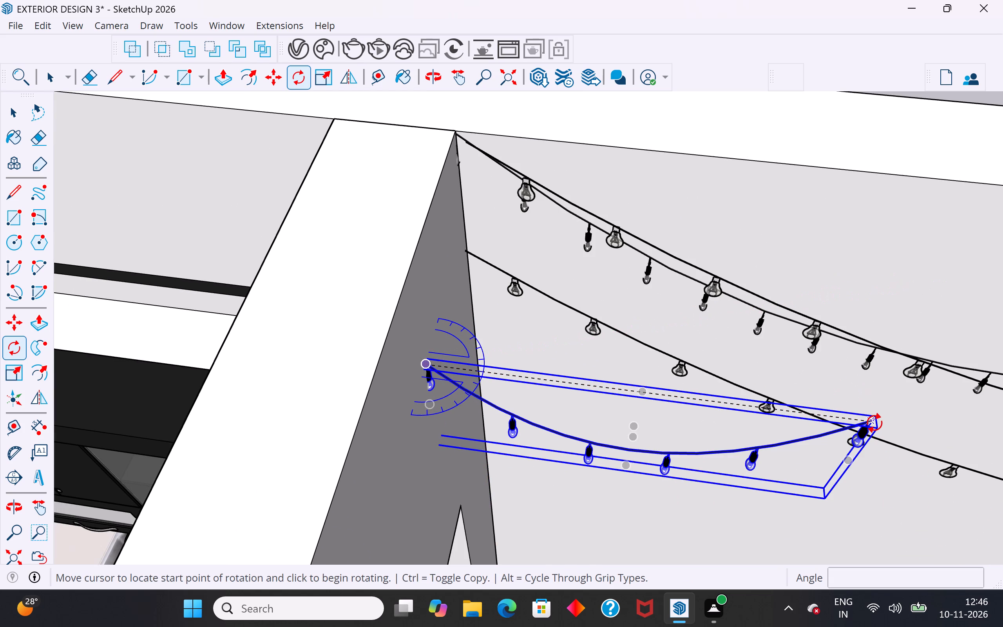
{"action": "left_click", "coordinate": [876, 422]}
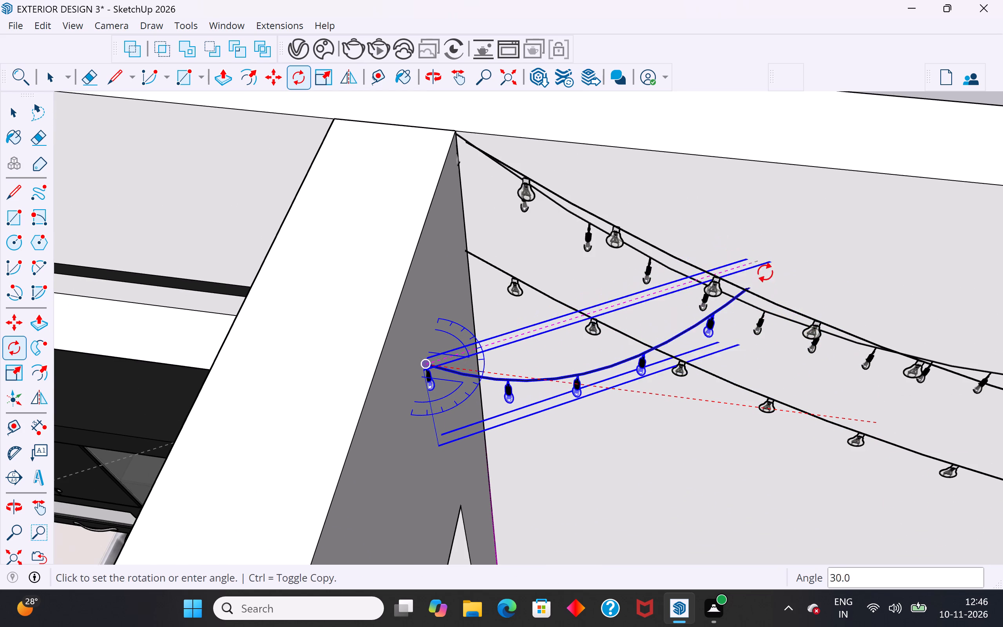
{"action": "left_click", "coordinate": [819, 268]}
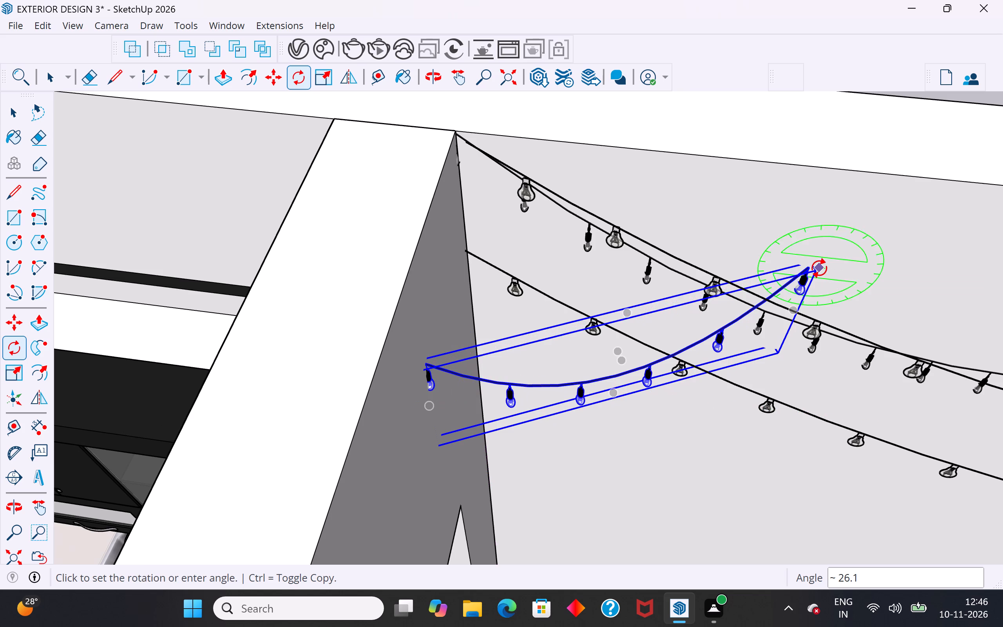
{"action": "left_click", "coordinate": [14, 114]}
{"action": "scroll", "coordinate": [538, 536], "scroll_direction": "down", "scroll_amount": 6}
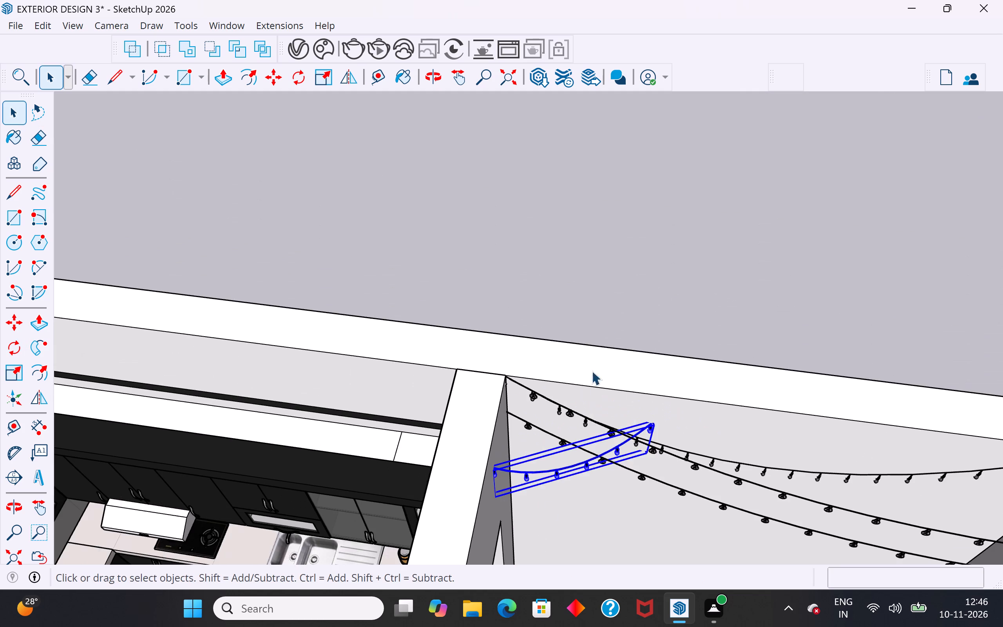
{"action": "left_click", "coordinate": [618, 283]}
Move the dining table and chairs slightly towards the kitchen partition wall, then deselect the set.
{"action": "middle_click_drag", "start_coordinate": [630, 453], "coordinate": [636, 287]}
{"action": "scroll", "coordinate": [622, 340], "scroll_direction": "up", "scroll_amount": 4}
{"action": "middle_click_drag", "start_coordinate": [629, 337], "coordinate": [708, 187]}
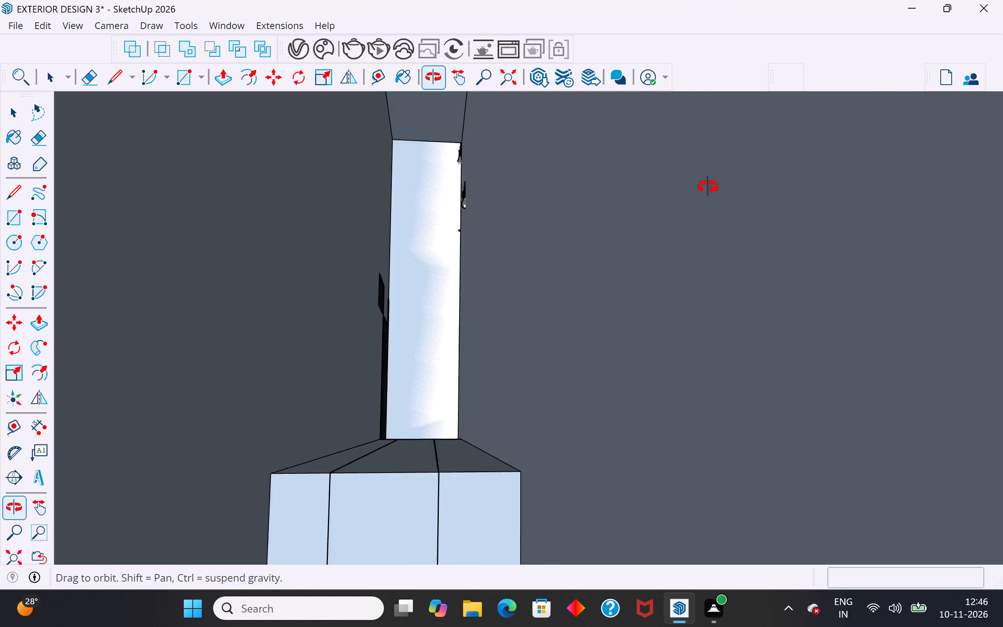
{"action": "middle_click_drag", "start_coordinate": [708, 187], "coordinate": [575, 328]}
{"action": "scroll", "coordinate": [520, 410], "scroll_direction": "down", "scroll_amount": 17}
{"action": "middle_click_drag", "start_coordinate": [591, 437], "coordinate": [516, 547]}
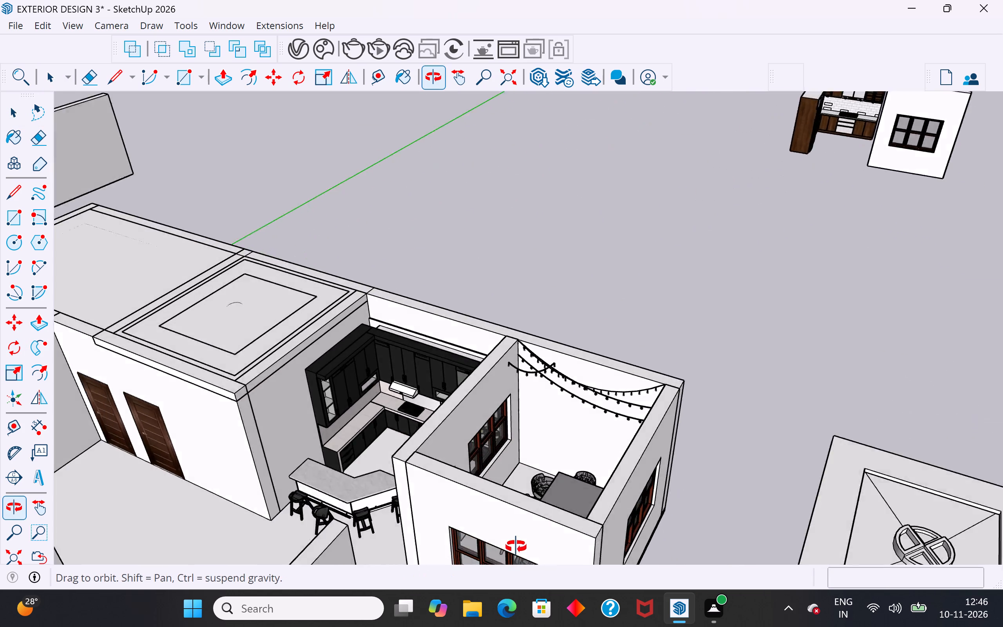
{"action": "middle_click_drag", "start_coordinate": [516, 547], "coordinate": [514, 579]}
{"action": "scroll", "coordinate": [558, 435], "scroll_direction": "up", "scroll_amount": 3}
{"action": "middle_click_drag", "start_coordinate": [558, 435], "coordinate": [679, 476]}
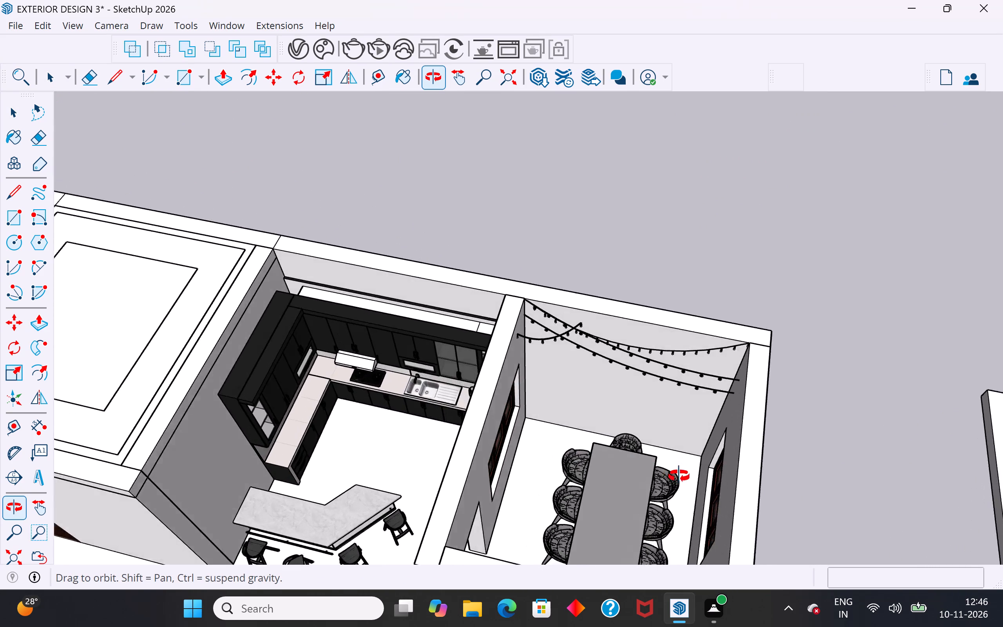
{"action": "middle_click_drag", "start_coordinate": [679, 476], "coordinate": [684, 476]}
{"action": "scroll", "coordinate": [583, 339], "scroll_direction": "down", "scroll_amount": 4}
{"action": "middle_click_drag", "start_coordinate": [616, 431], "coordinate": [654, 485]}
{"action": "scroll", "coordinate": [662, 444], "scroll_direction": "up", "scroll_amount": 6}
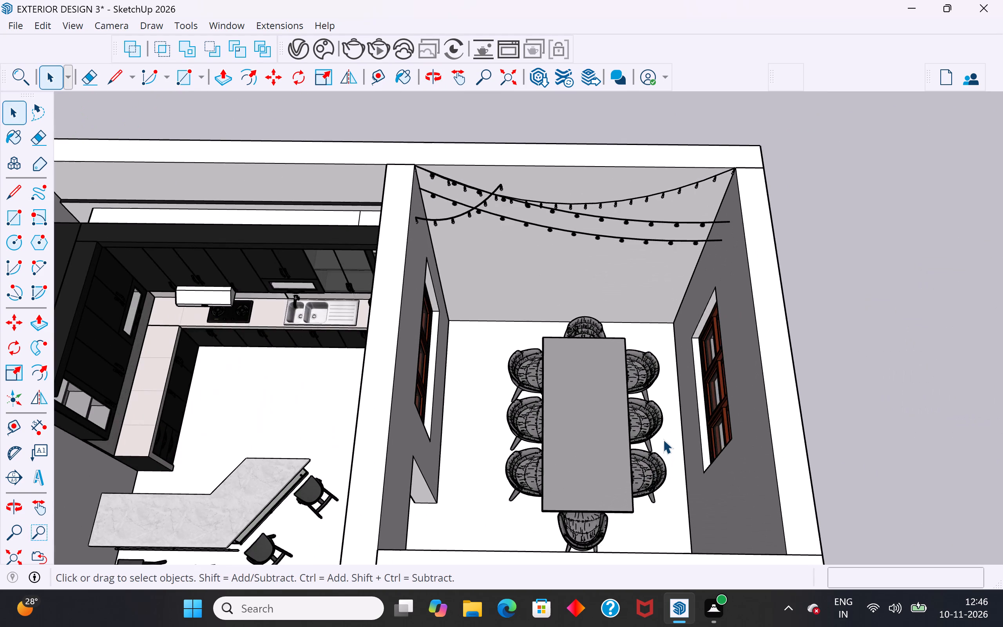
{"action": "scroll", "coordinate": [663, 439], "scroll_direction": "up", "scroll_amount": 3}
{"action": "left_click", "coordinate": [605, 437]}
{"action": "middle_click_drag", "start_coordinate": [581, 441], "coordinate": [564, 418]}
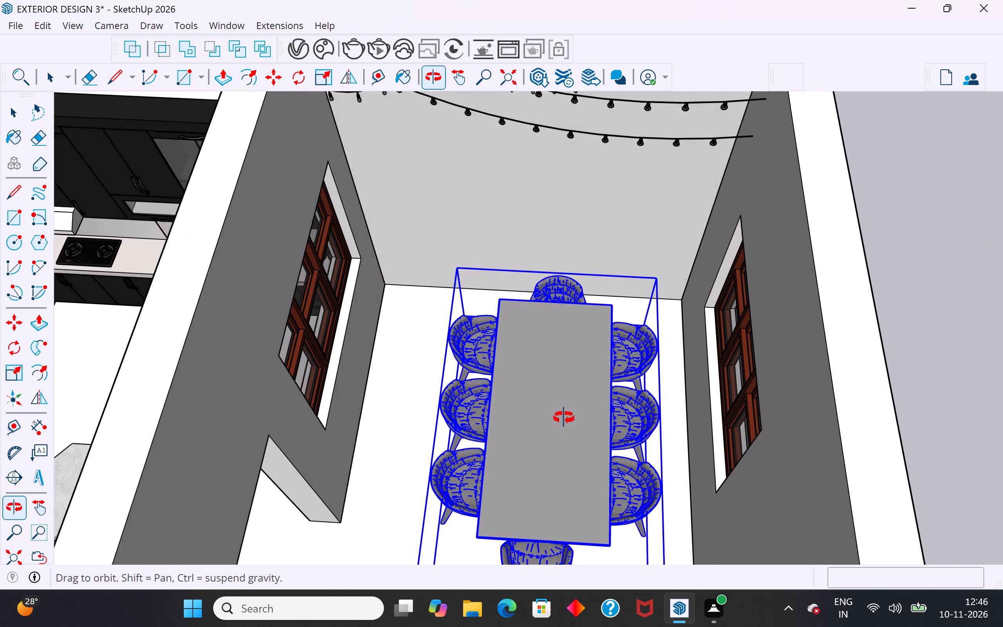
{"action": "middle_click_drag", "start_coordinate": [564, 418], "coordinate": [599, 412]}
{"action": "key", "text": "m"}
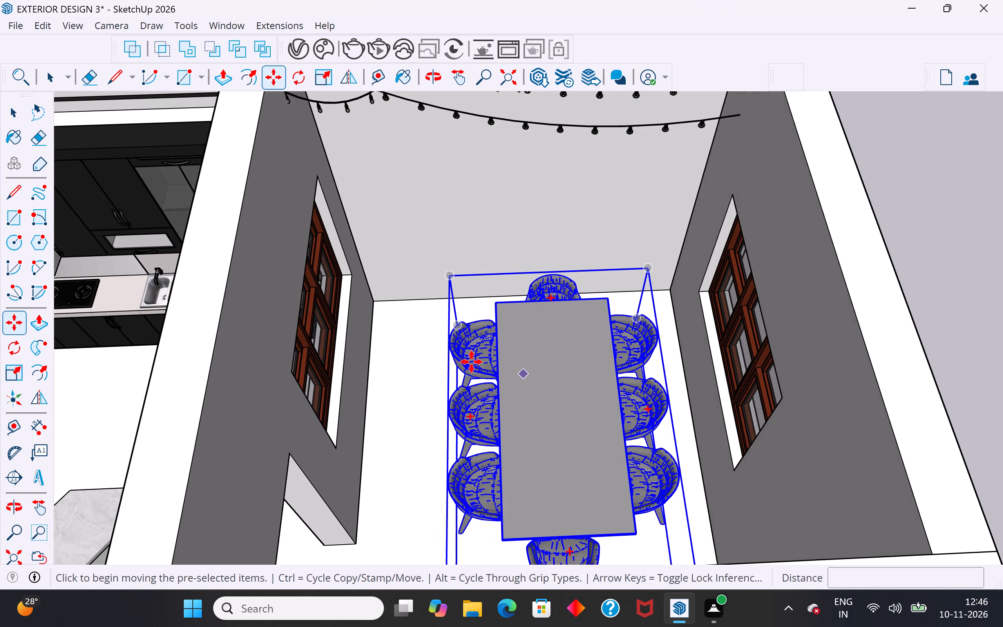
{"action": "left_click", "coordinate": [456, 327]}
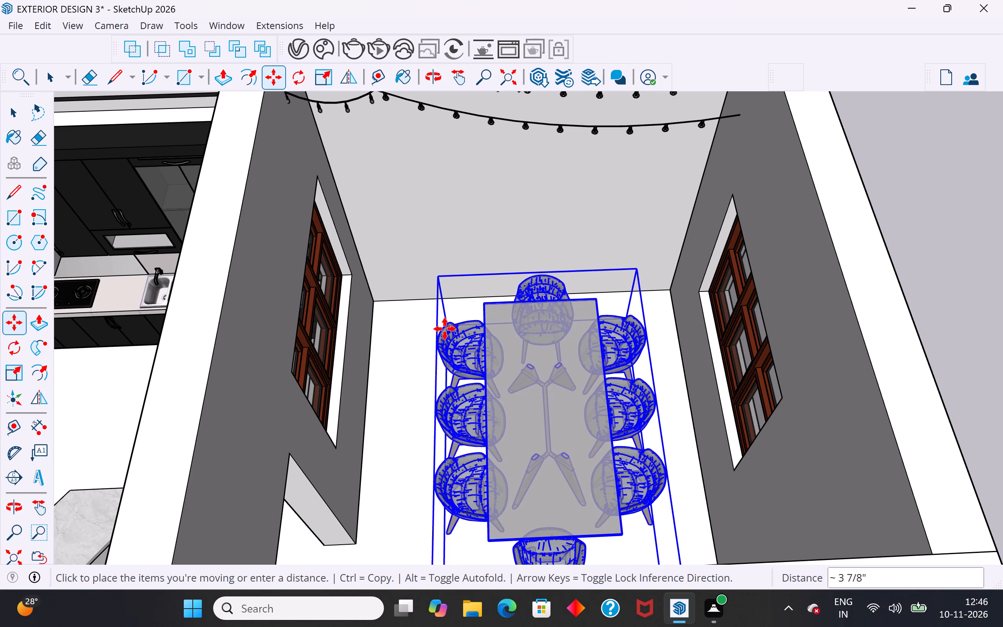
{"action": "left_click", "coordinate": [431, 333]}
{"action": "scroll", "coordinate": [436, 431], "scroll_direction": "down", "scroll_amount": 5}
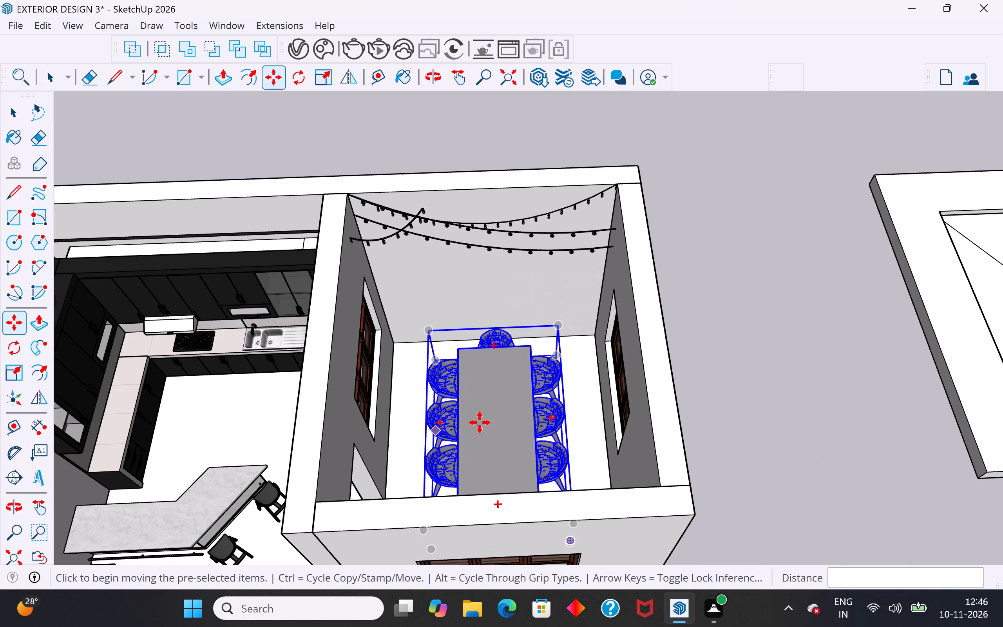
{"action": "left_click", "coordinate": [16, 111]}
{"action": "left_click", "coordinate": [333, 162]}
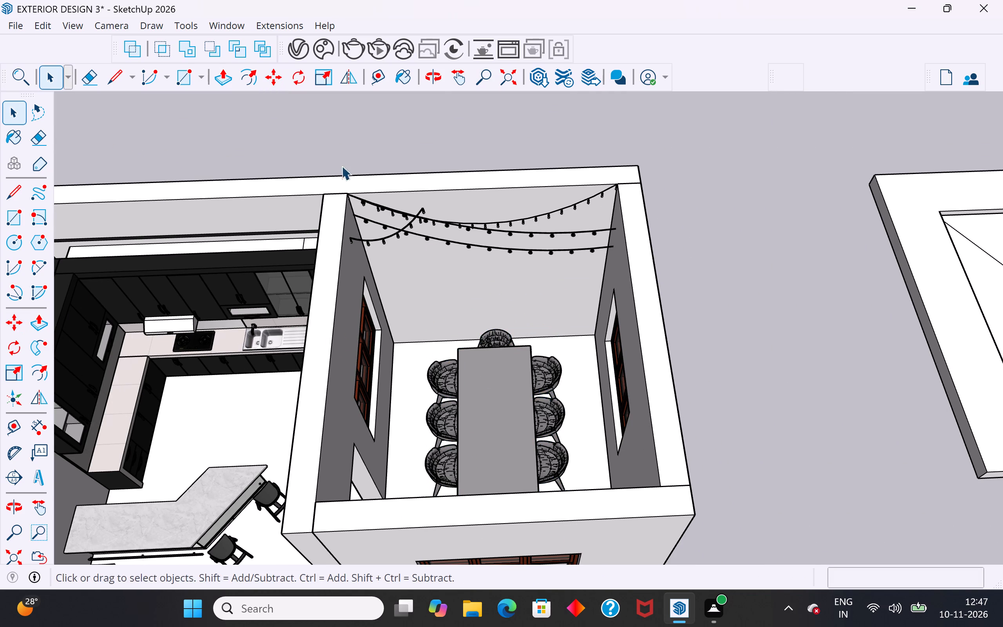
Open 3D Warehouse and enter the search term "hanging light".
{"action": "middle_click_drag", "start_coordinate": [587, 393], "coordinate": [480, 203]}
{"action": "scroll", "coordinate": [539, 339], "scroll_direction": "down", "scroll_amount": 9}
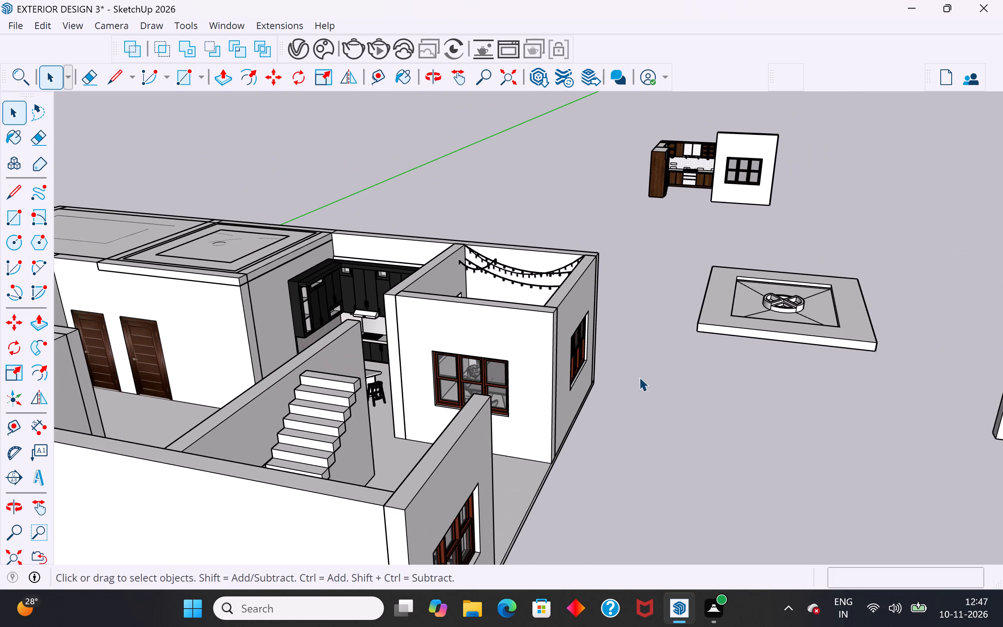
{"action": "middle_click_drag", "start_coordinate": [791, 390], "coordinate": [824, 450]}
{"action": "left_click", "coordinate": [222, 27]}
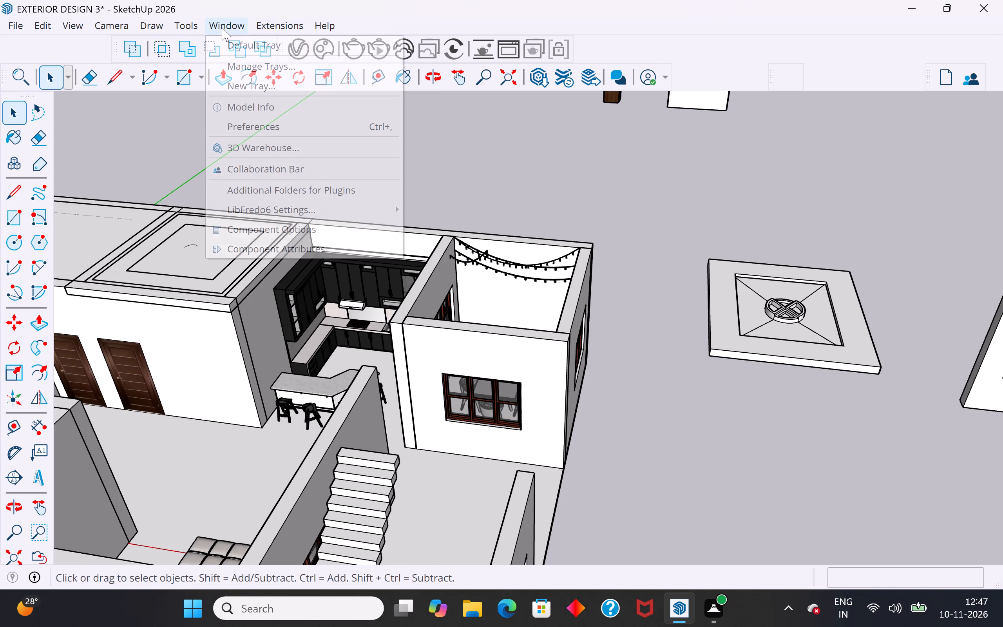
{"action": "left_click", "coordinate": [259, 153]}
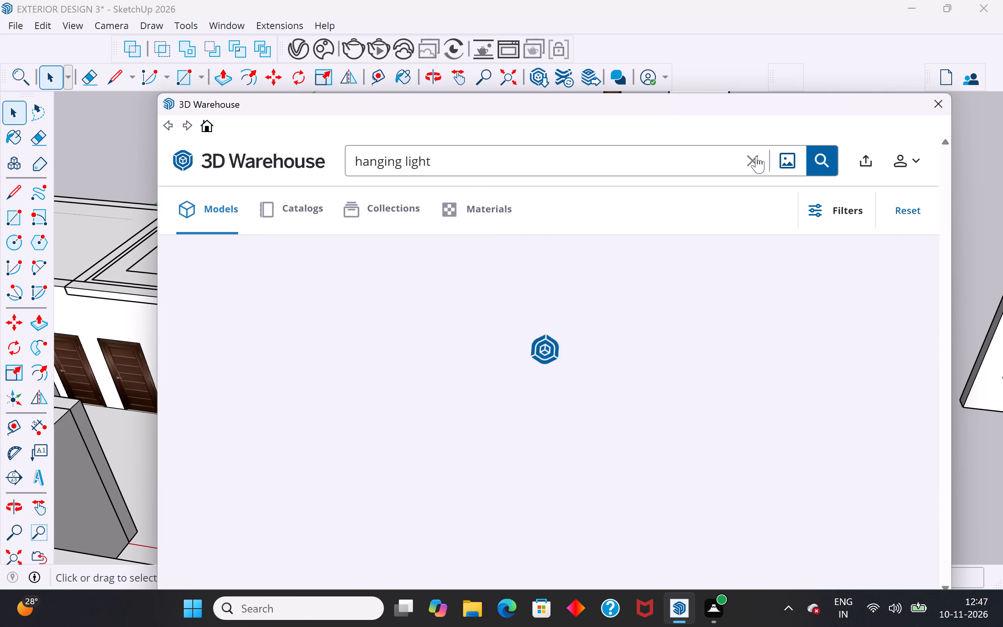
{"action": "left_click", "coordinate": [756, 156]}
{"action": "left_click", "coordinate": [510, 172]}
{"action": "type", "text": "hang"}
{"action": "type", "text": "ing light"}
{"action": "key", "text": "space"}
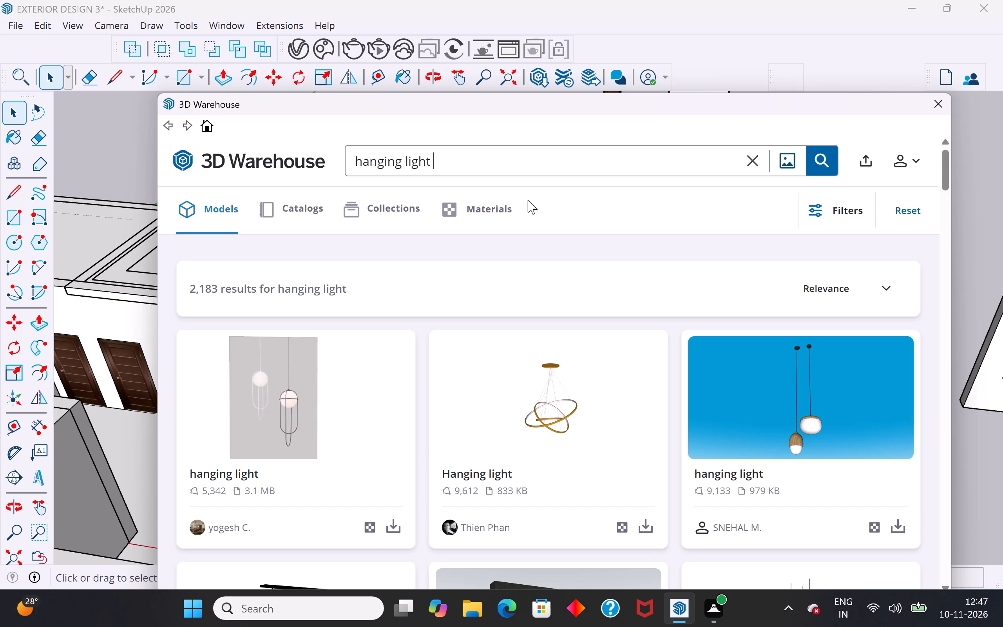
Clear the search term and browse the listed hanging light models for a suitable pendant.
{"action": "left_click", "coordinate": [751, 166]}
{"action": "scroll", "coordinate": [585, 347], "scroll_direction": "down", "scroll_amount": 5}
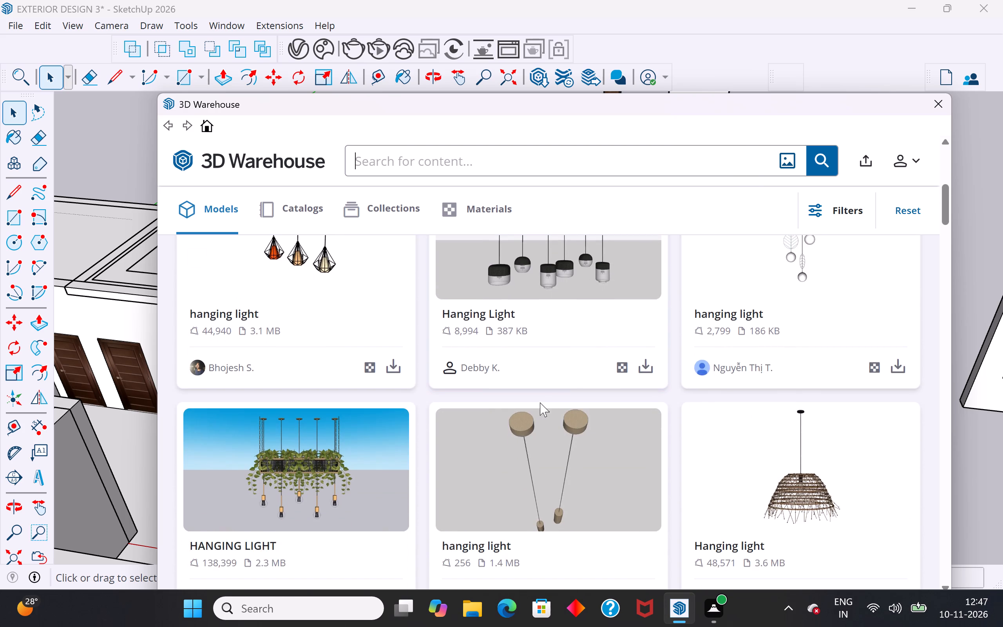
{"action": "scroll", "coordinate": [539, 403], "scroll_direction": "down", "scroll_amount": 4}
{"action": "scroll", "coordinate": [583, 451], "scroll_direction": "up", "scroll_amount": 2}
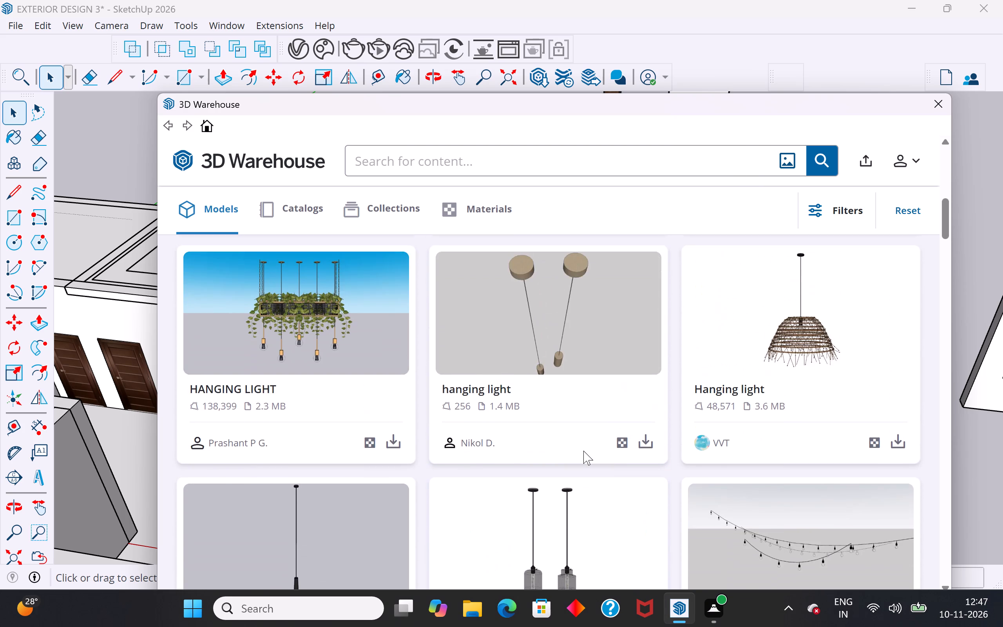
{"action": "scroll", "coordinate": [583, 451], "scroll_direction": "down", "scroll_amount": 5}
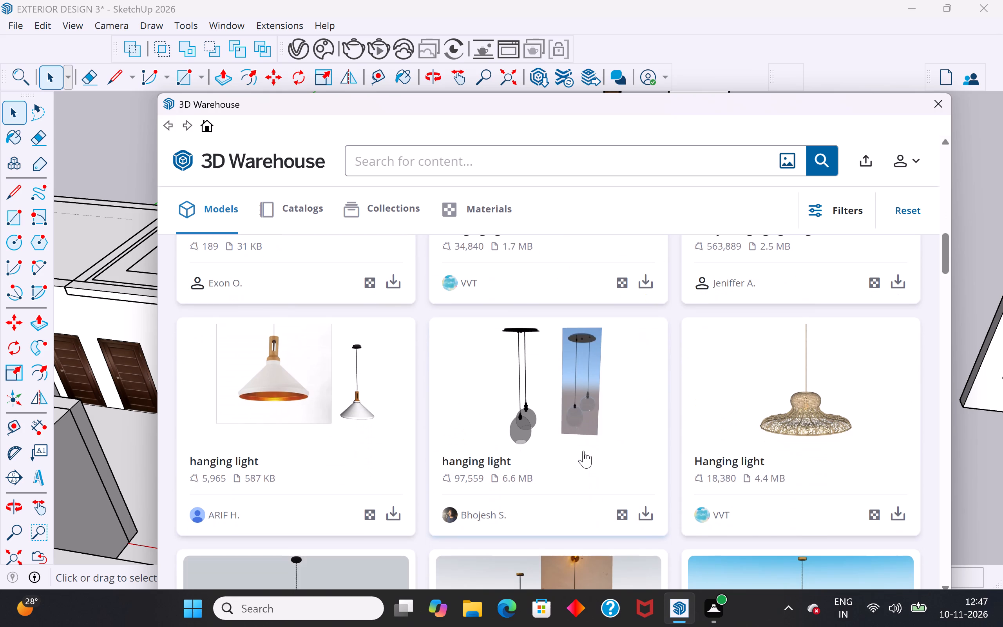
{"action": "scroll", "coordinate": [583, 451], "scroll_direction": "down", "scroll_amount": 2}
{"action": "scroll", "coordinate": [583, 451], "scroll_direction": "up", "scroll_amount": 2}
Set the 3D Warehouse window aside to examine the kitchen and dining room, then bring it back into view.
{"action": "left_click_drag", "start_coordinate": [571, 99], "coordinate": [675, 544]}
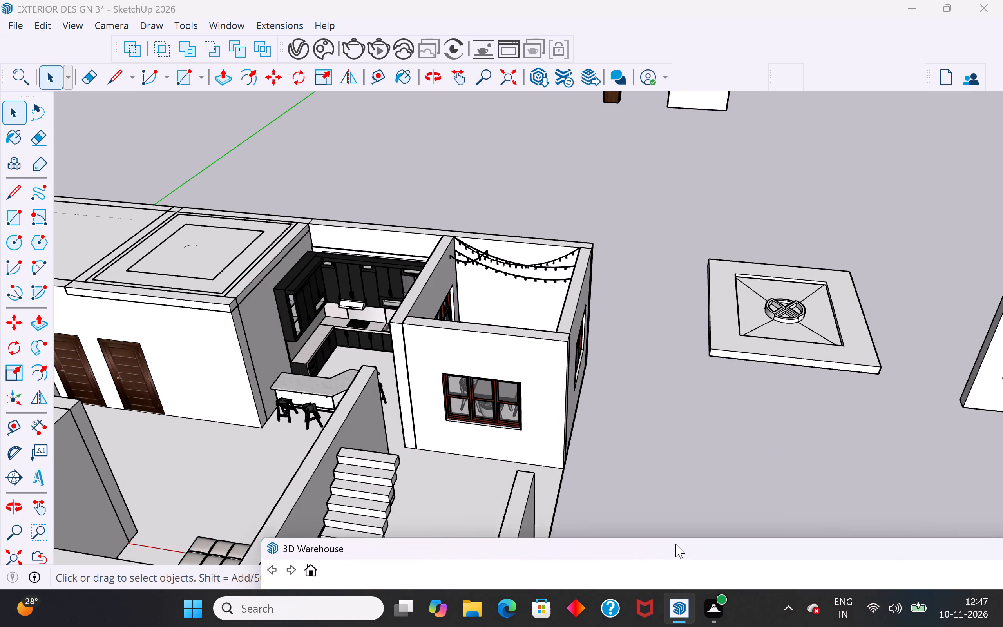
{"action": "left_click_drag", "start_coordinate": [675, 544], "coordinate": [701, 394]}
{"action": "scroll", "coordinate": [581, 250], "scroll_direction": "down", "scroll_amount": 2}
{"action": "middle_click_drag", "start_coordinate": [619, 271], "coordinate": [342, 327]}
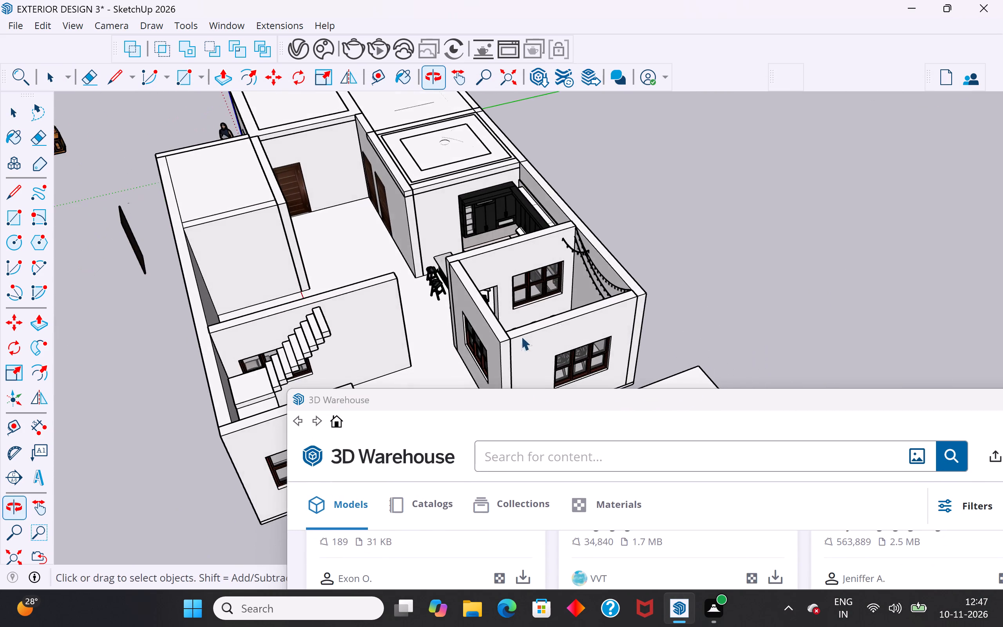
{"action": "scroll", "coordinate": [563, 319], "scroll_direction": "up", "scroll_amount": 4}
{"action": "middle_click_drag", "start_coordinate": [493, 305], "coordinate": [587, 437]}
{"action": "scroll", "coordinate": [533, 304], "scroll_direction": "down", "scroll_amount": 2}
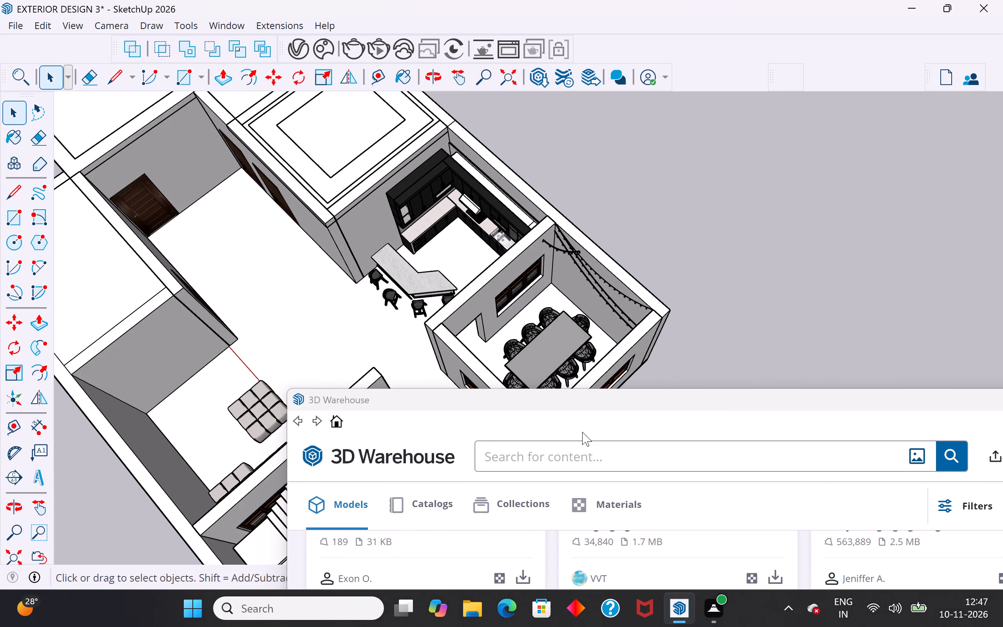
{"action": "left_click_drag", "start_coordinate": [610, 396], "coordinate": [521, 97]}
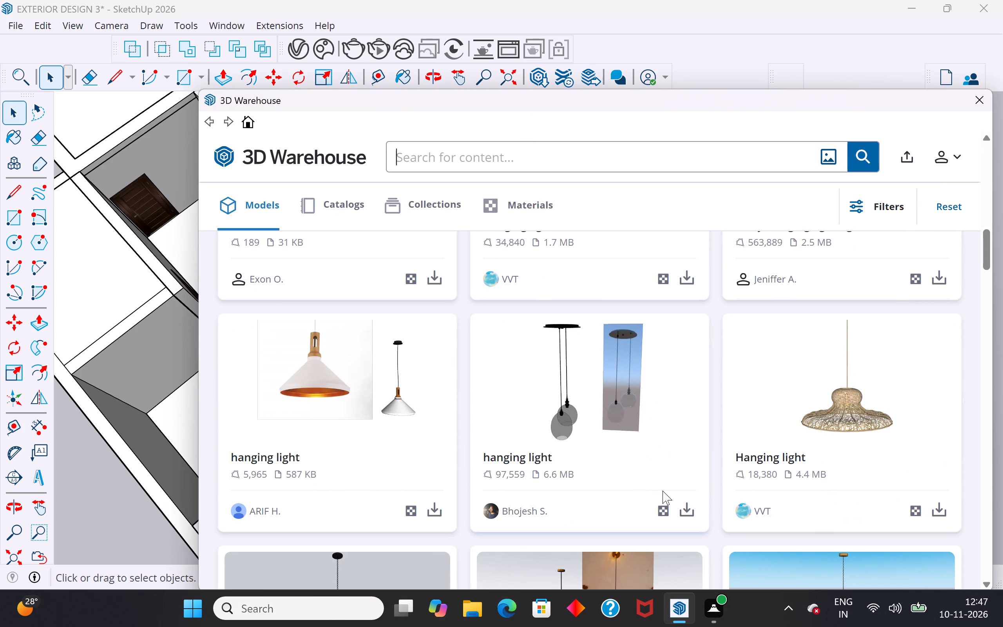
Load the 6.6 MB twin-pendant hanging light into the model, place it outside the dining room's outer wall, and deselect it.
{"action": "left_click", "coordinate": [688, 512]}
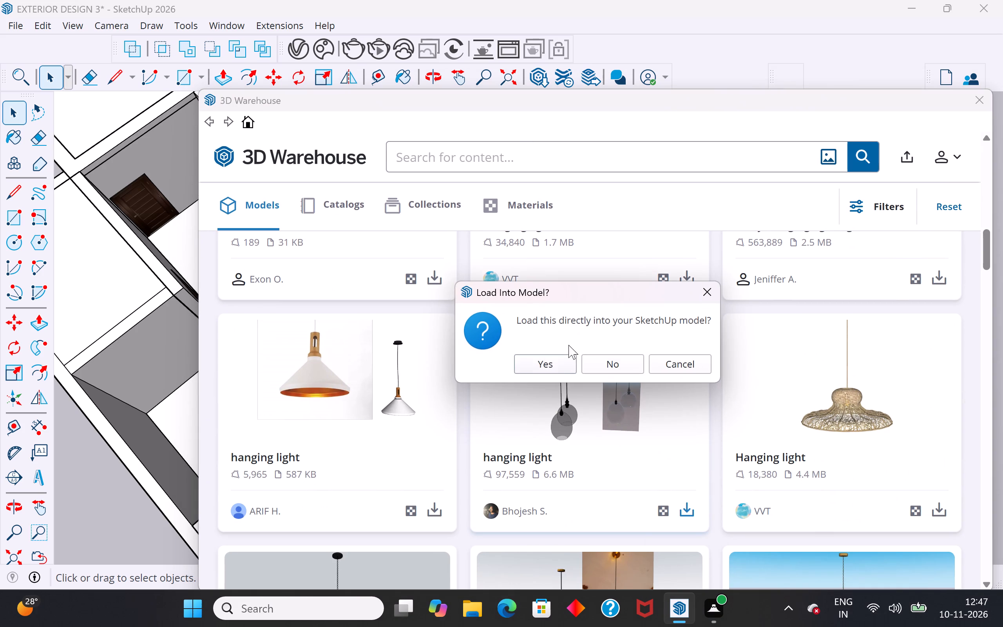
{"action": "left_click", "coordinate": [562, 363]}
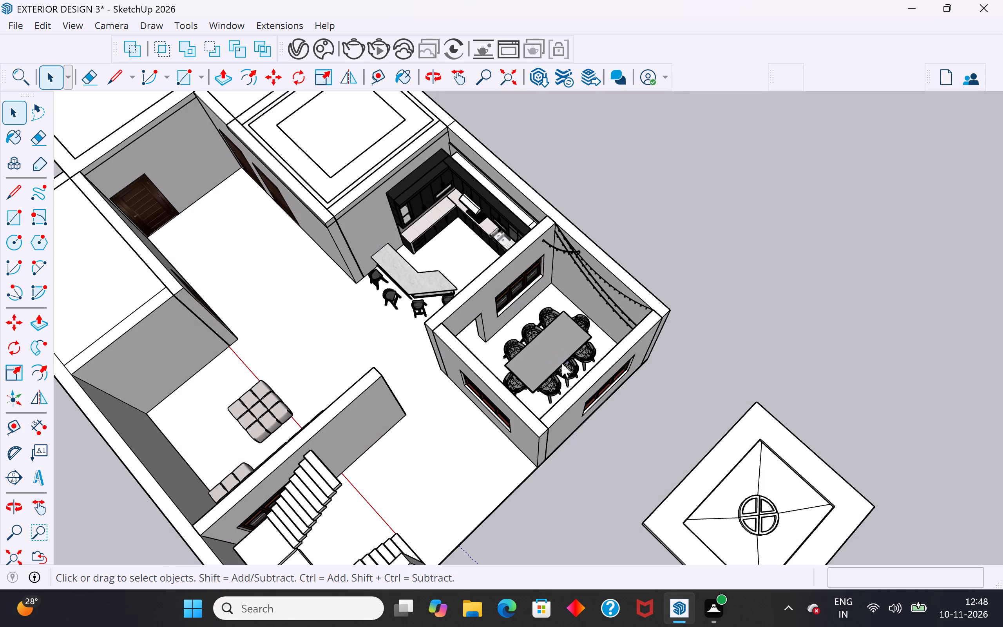
{"action": "scroll", "coordinate": [463, 496], "scroll_direction": "down", "scroll_amount": 5}
{"action": "middle_click_drag", "start_coordinate": [558, 487], "coordinate": [546, 313]}
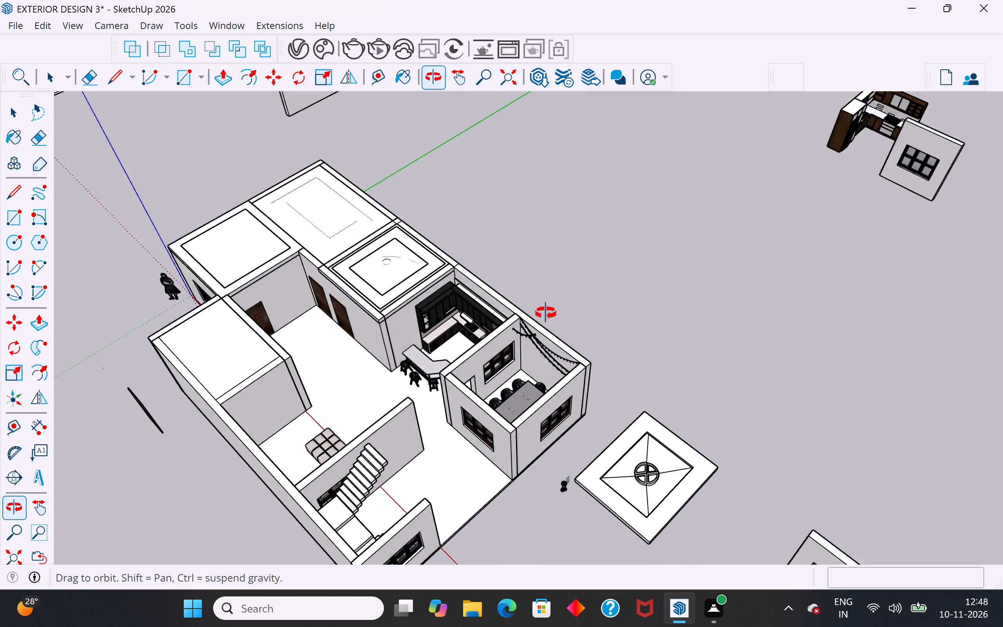
{"action": "middle_click_drag", "start_coordinate": [546, 313], "coordinate": [536, 257]}
{"action": "scroll", "coordinate": [531, 373], "scroll_direction": "up", "scroll_amount": 9}
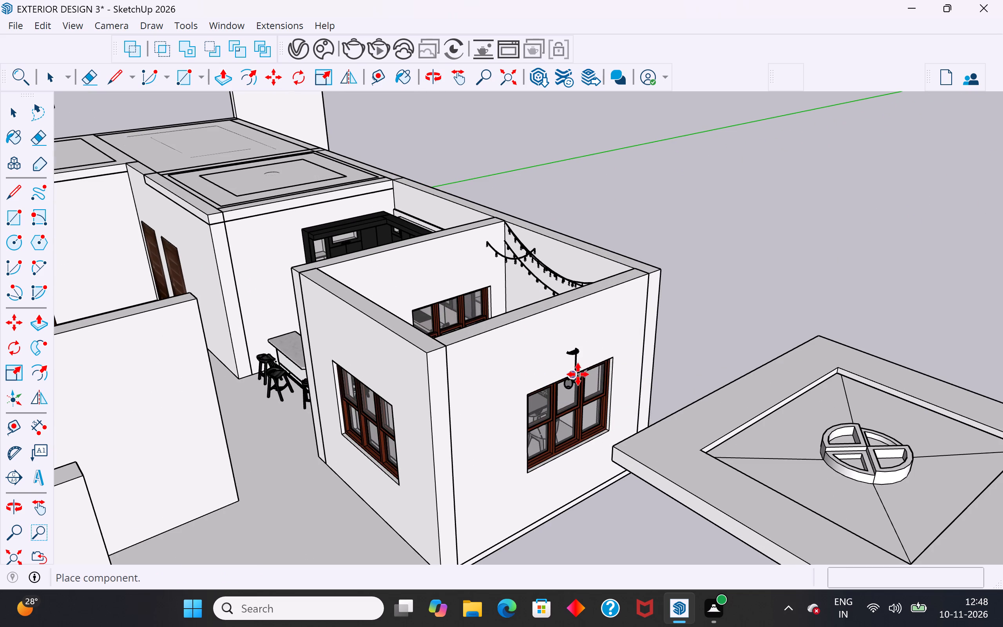
{"action": "left_click", "coordinate": [699, 368]}
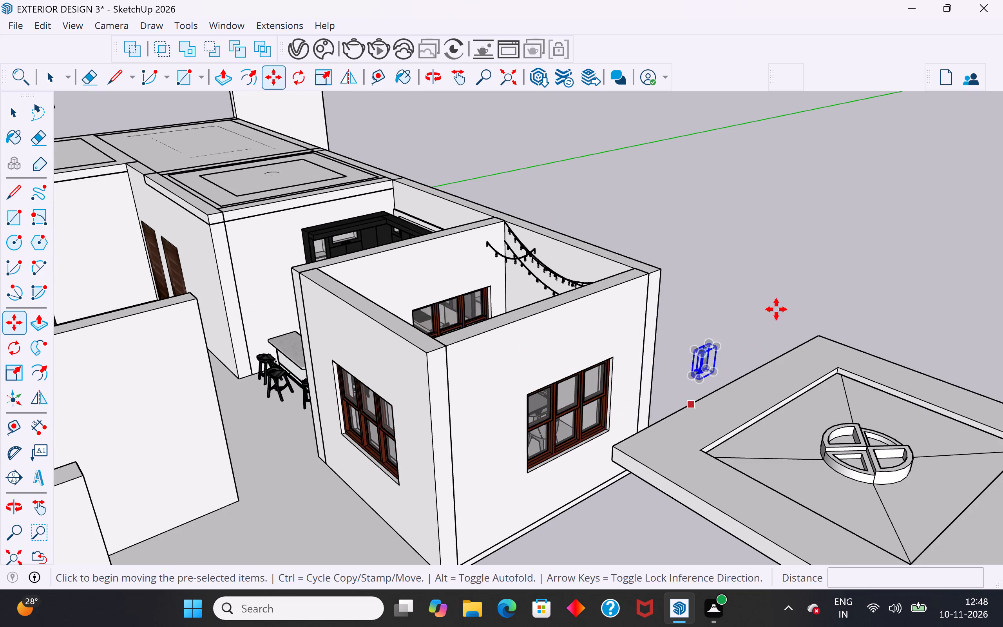
{"action": "left_click", "coordinate": [779, 295]}
{"action": "left_click", "coordinate": [788, 277]}
{"action": "key", "text": "Escape"}
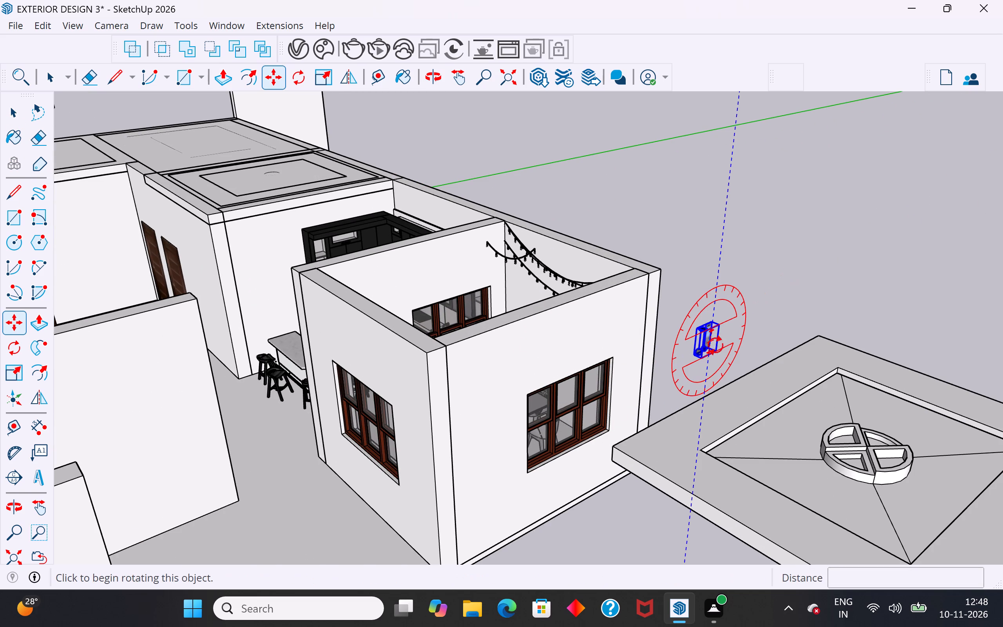
{"action": "left_click", "coordinate": [15, 116]}
{"action": "left_click", "coordinate": [806, 230]}
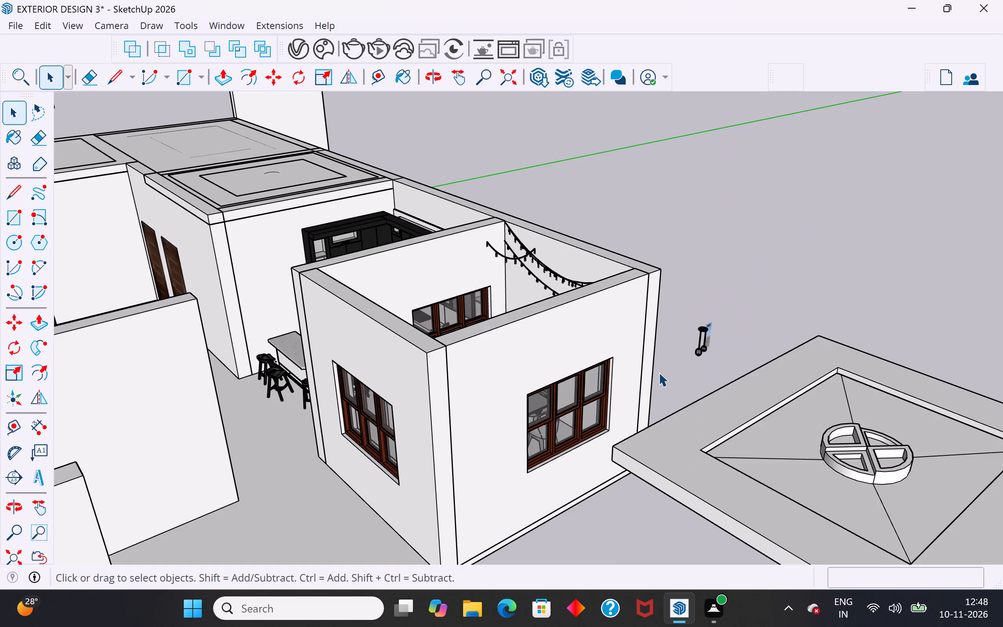
Explode the placed hanging light component to separate the pendant from its reference picture, then deselect everything.
{"action": "scroll", "coordinate": [659, 372], "scroll_direction": "up", "scroll_amount": 9}
{"action": "middle_click_drag", "start_coordinate": [756, 337], "coordinate": [722, 252]}
{"action": "scroll", "coordinate": [725, 270], "scroll_direction": "up", "scroll_amount": 4}
{"action": "scroll", "coordinate": [757, 362], "scroll_direction": "up", "scroll_amount": 1}
{"action": "scroll", "coordinate": [750, 364], "scroll_direction": "down", "scroll_amount": 3}
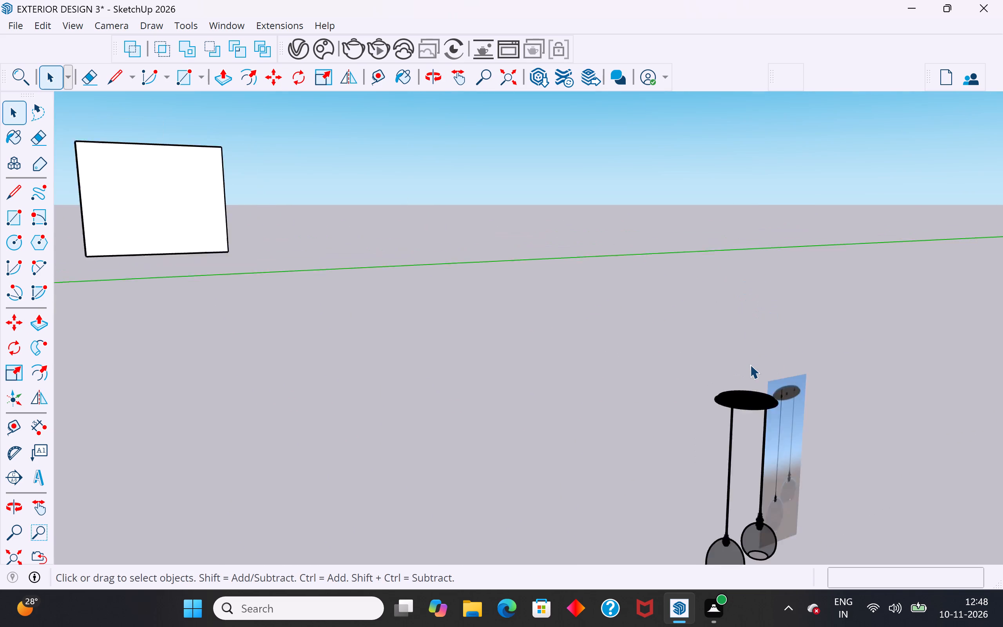
{"action": "scroll", "coordinate": [750, 364], "scroll_direction": "down", "scroll_amount": 1}
{"action": "middle_click_drag", "start_coordinate": [746, 397], "coordinate": [613, 406]}
{"action": "scroll", "coordinate": [646, 371], "scroll_direction": "down", "scroll_amount": 4}
{"action": "scroll", "coordinate": [726, 429], "scroll_direction": "up", "scroll_amount": 4}
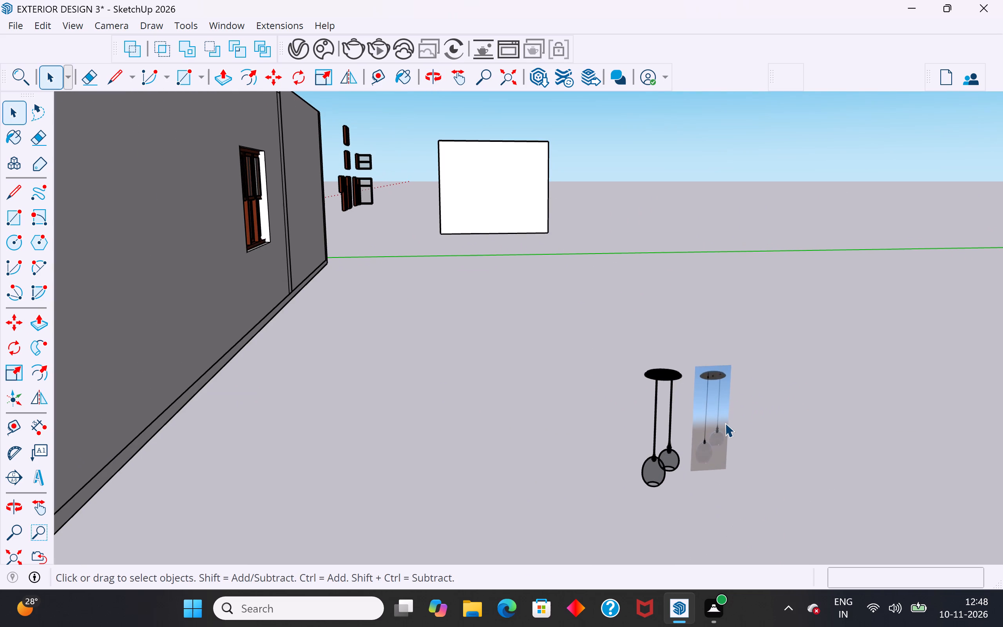
{"action": "left_click", "coordinate": [725, 423]}
{"action": "right_click", "coordinate": [725, 423]}
{"action": "left_click", "coordinate": [787, 129]}
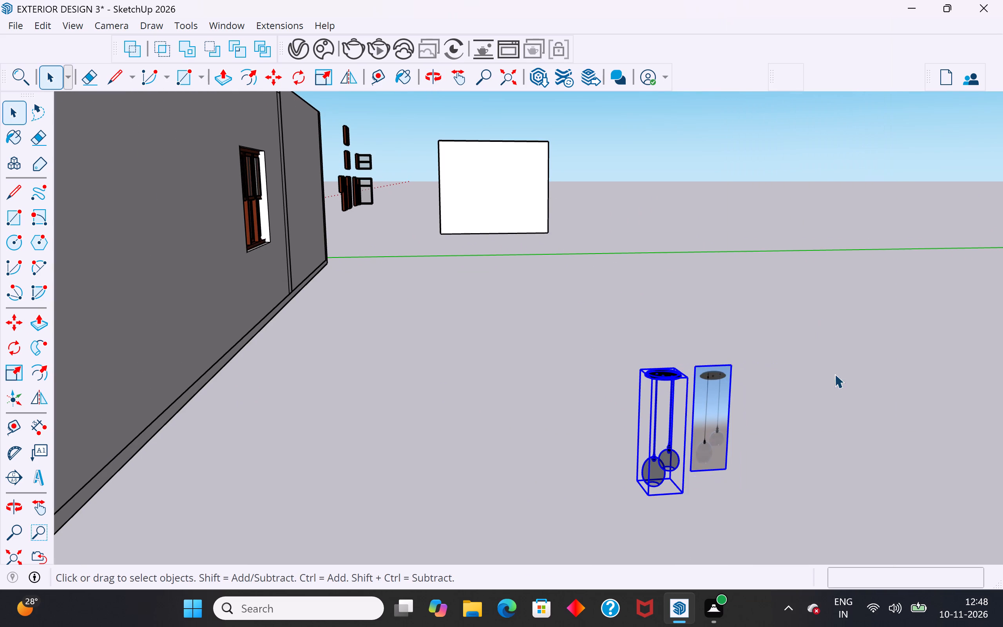
{"action": "left_click", "coordinate": [835, 374]}
Delete the reference picture beside the twin-pendant hanging light, leaving nothing selected.
{"action": "left_click", "coordinate": [722, 426]}
{"action": "key", "text": "Delete"}
{"action": "left_click", "coordinate": [659, 458]}
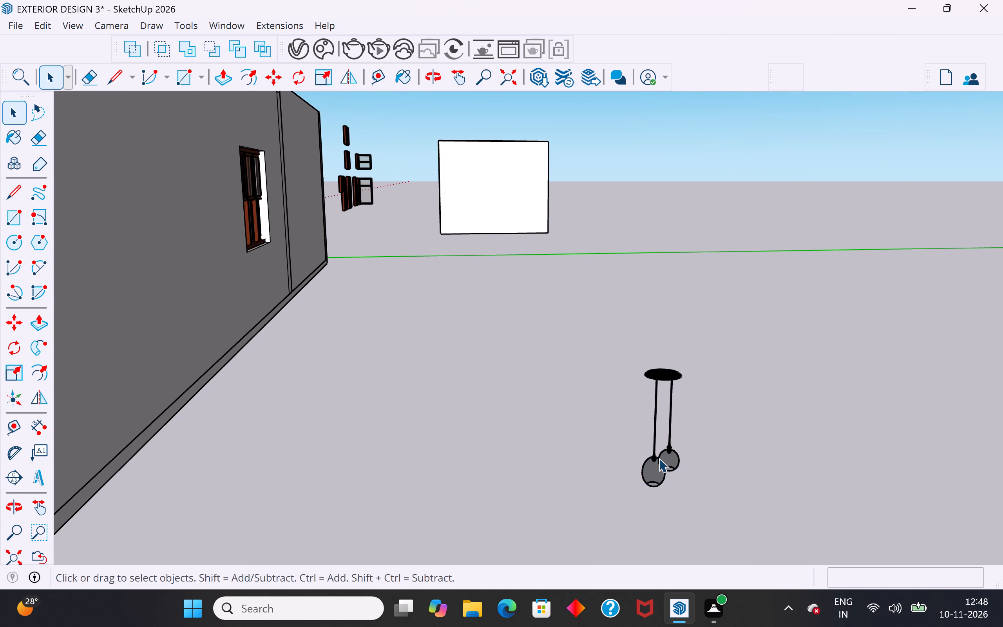
{"action": "scroll", "coordinate": [752, 366], "scroll_direction": "down", "scroll_amount": 15}
{"action": "scroll", "coordinate": [746, 427], "scroll_direction": "down", "scroll_amount": 5}
{"action": "middle_click_drag", "start_coordinate": [746, 427], "coordinate": [746, 428]}
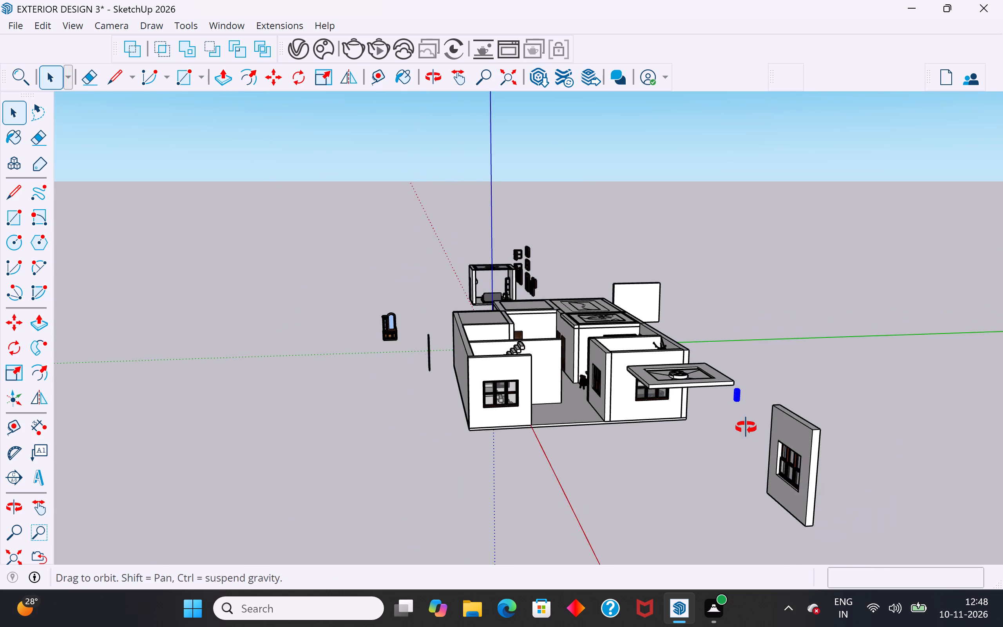
{"action": "middle_click_drag", "start_coordinate": [746, 428], "coordinate": [739, 497]}
{"action": "left_click", "coordinate": [700, 452]}
Group the detached ceiling panel together with its circular fixture, beside the house.
{"action": "middle_click_drag", "start_coordinate": [613, 489], "coordinate": [881, 498]}
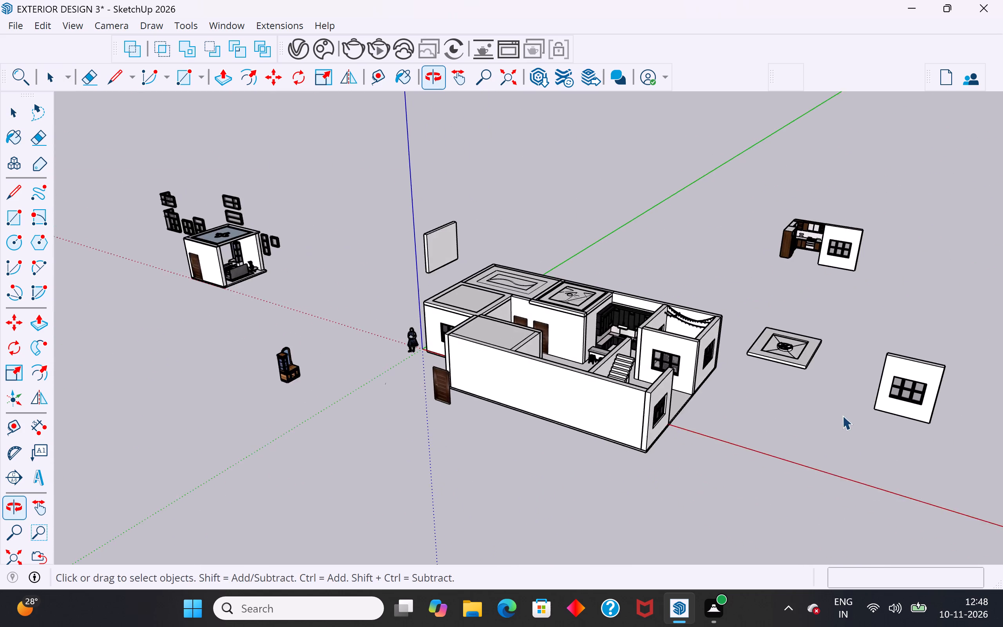
{"action": "scroll", "coordinate": [842, 415], "scroll_direction": "up", "scroll_amount": 5}
{"action": "middle_click_drag", "start_coordinate": [774, 424], "coordinate": [887, 537]}
{"action": "left_click", "coordinate": [778, 390]}
{"action": "left_click_drag", "start_coordinate": [813, 243], "coordinate": [658, 392]}
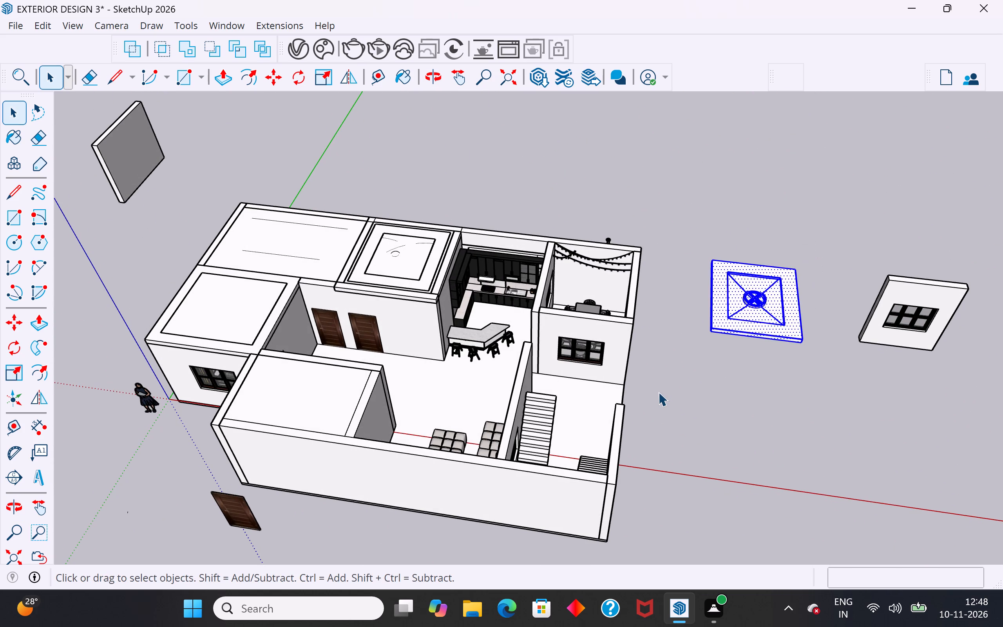
{"action": "right_click", "coordinate": [751, 315]}
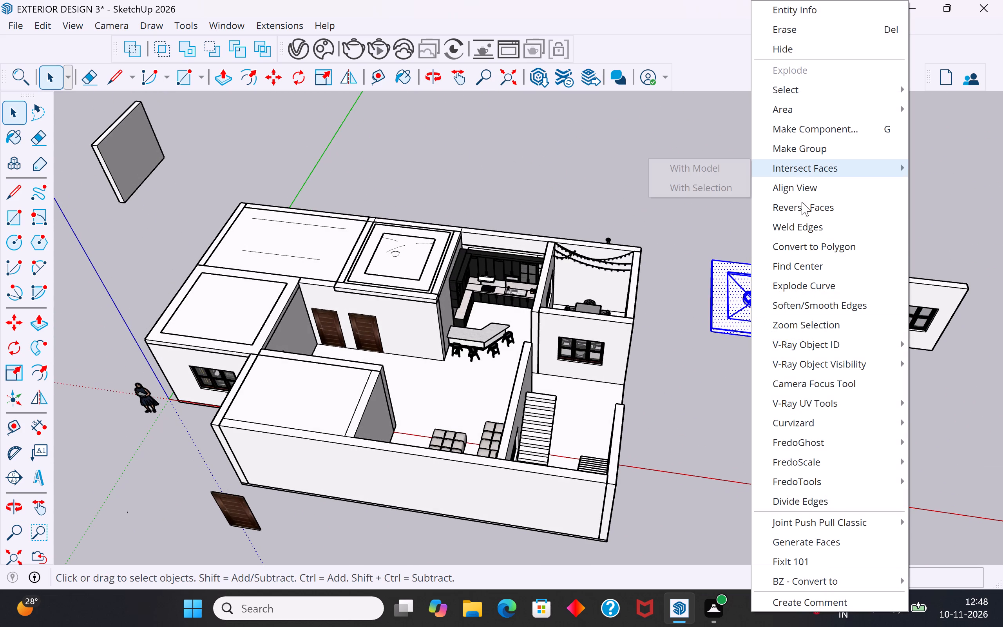
{"action": "left_click", "coordinate": [844, 140]}
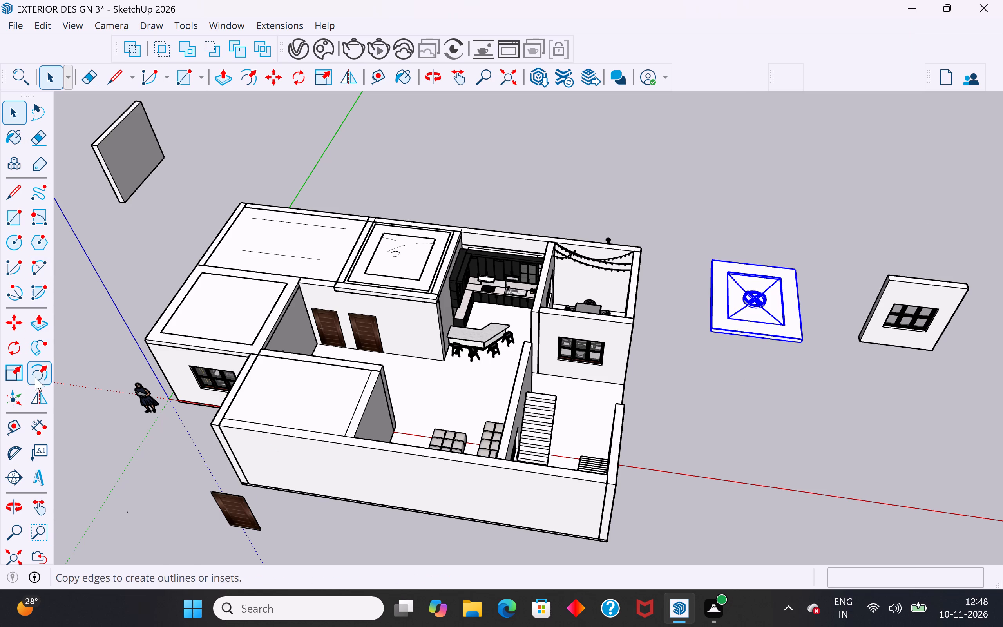
Flip the grouped ceiling panel about its horizontal plane so the circular fixture faces down, then deselect it.
{"action": "left_click", "coordinate": [36, 397]}
{"action": "left_click", "coordinate": [815, 358]}
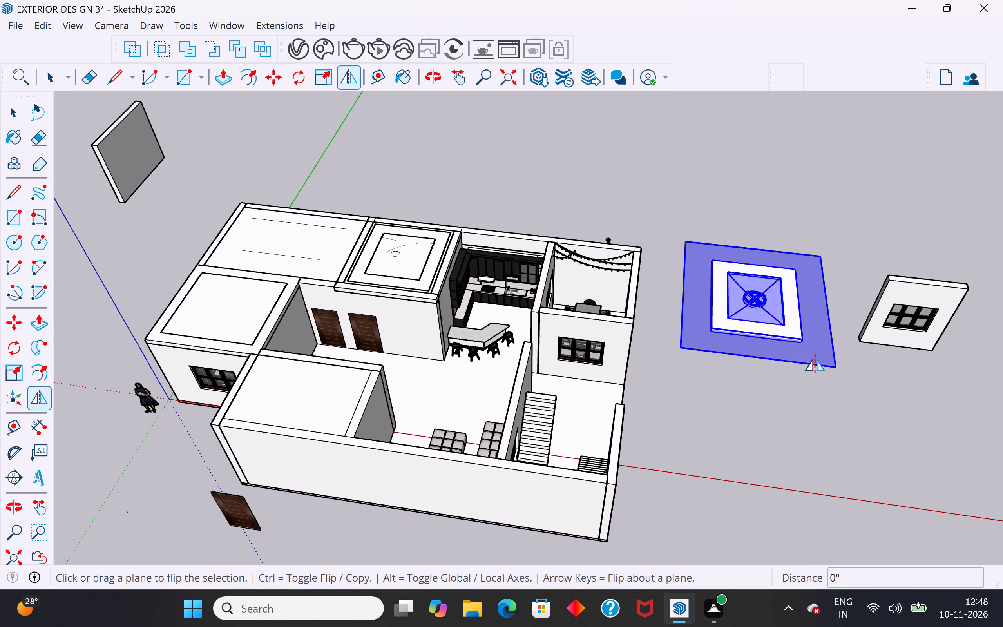
{"action": "middle_click_drag", "start_coordinate": [827, 389], "coordinate": [788, 243]}
{"action": "left_click", "coordinate": [15, 114]}
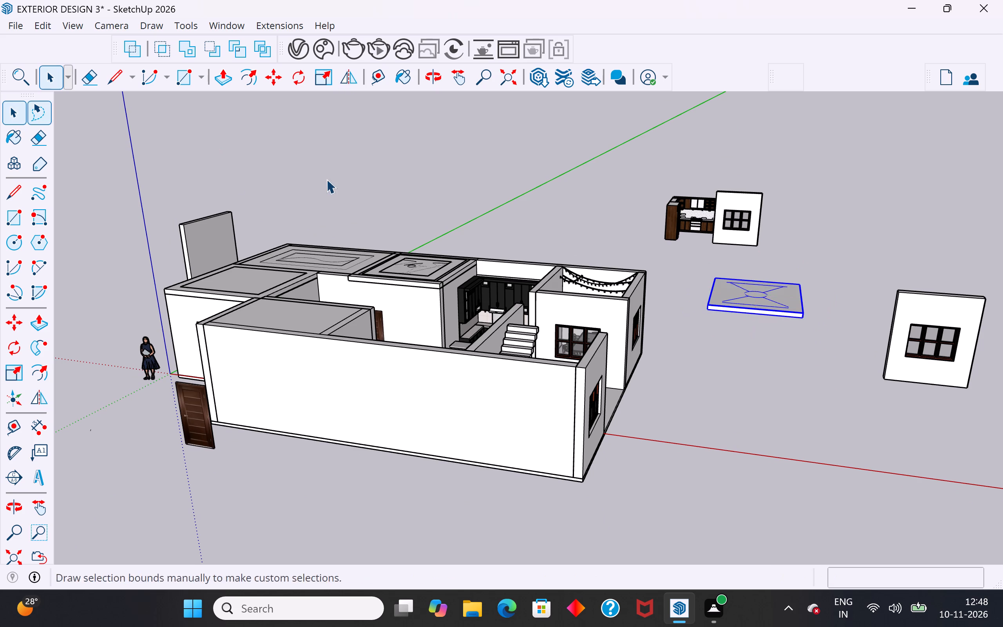
{"action": "left_click", "coordinate": [327, 179]}
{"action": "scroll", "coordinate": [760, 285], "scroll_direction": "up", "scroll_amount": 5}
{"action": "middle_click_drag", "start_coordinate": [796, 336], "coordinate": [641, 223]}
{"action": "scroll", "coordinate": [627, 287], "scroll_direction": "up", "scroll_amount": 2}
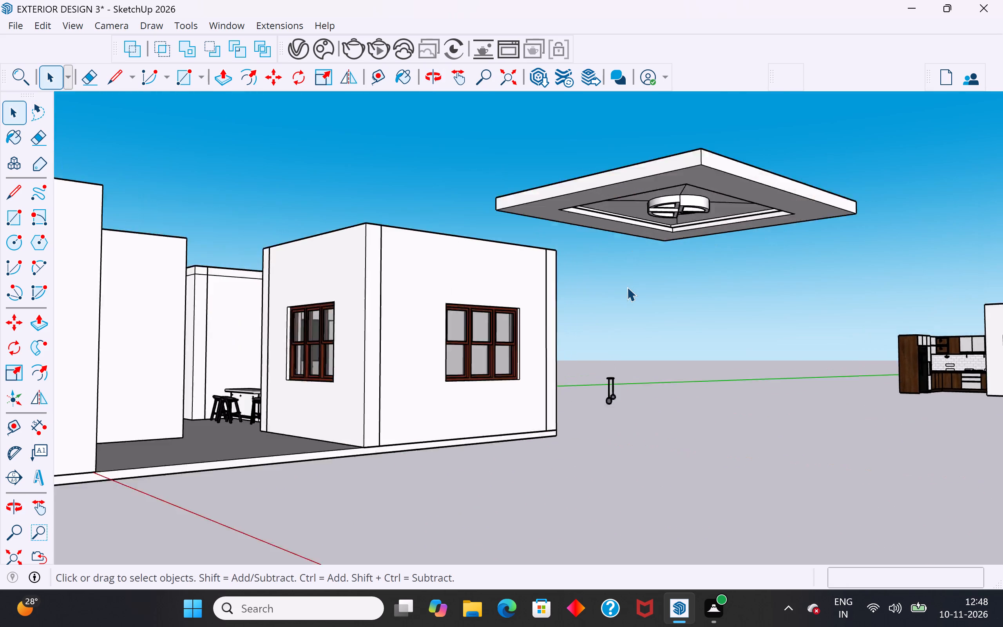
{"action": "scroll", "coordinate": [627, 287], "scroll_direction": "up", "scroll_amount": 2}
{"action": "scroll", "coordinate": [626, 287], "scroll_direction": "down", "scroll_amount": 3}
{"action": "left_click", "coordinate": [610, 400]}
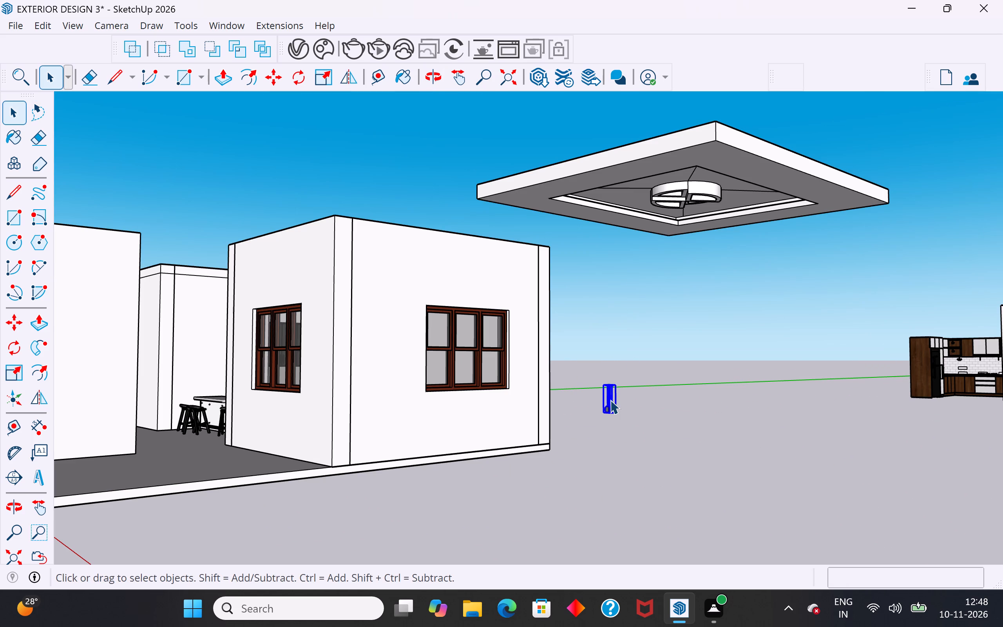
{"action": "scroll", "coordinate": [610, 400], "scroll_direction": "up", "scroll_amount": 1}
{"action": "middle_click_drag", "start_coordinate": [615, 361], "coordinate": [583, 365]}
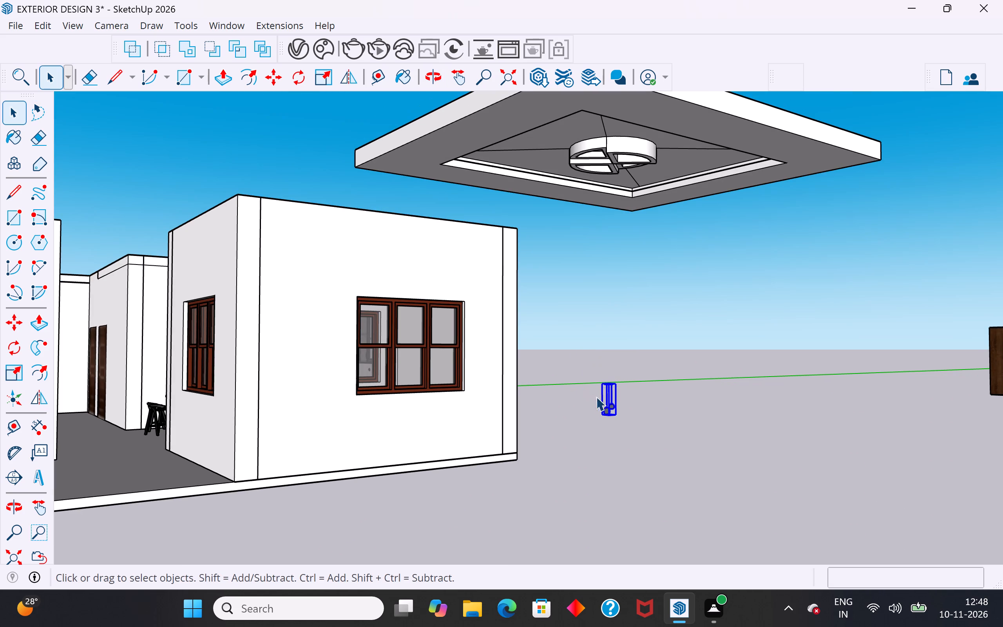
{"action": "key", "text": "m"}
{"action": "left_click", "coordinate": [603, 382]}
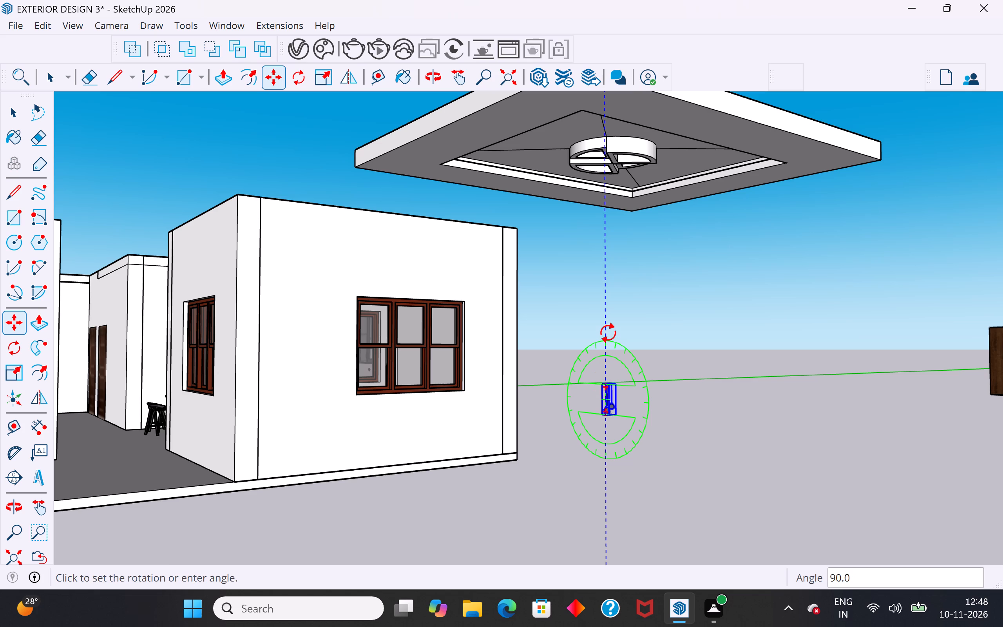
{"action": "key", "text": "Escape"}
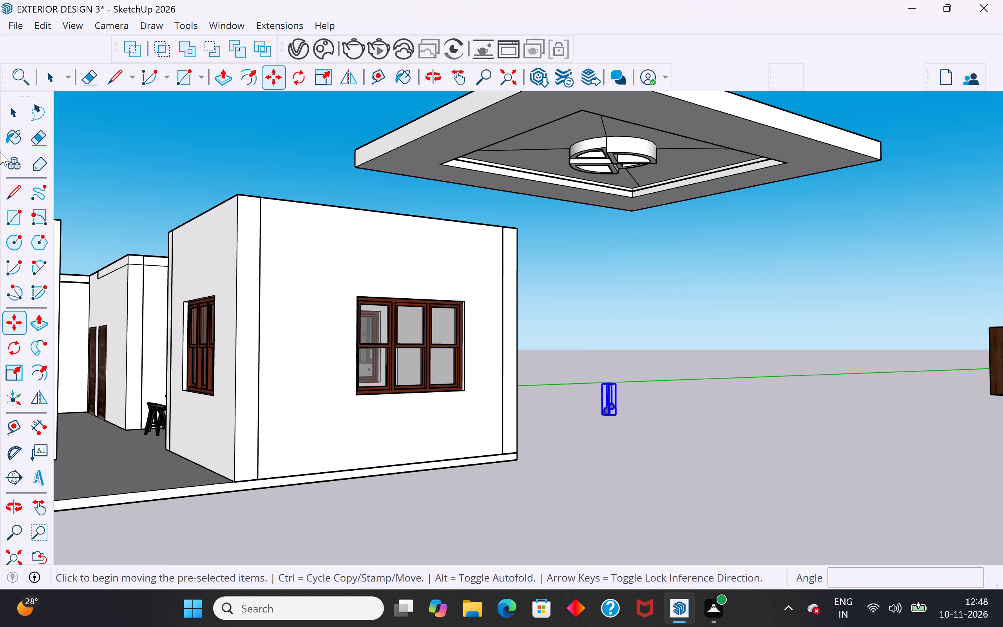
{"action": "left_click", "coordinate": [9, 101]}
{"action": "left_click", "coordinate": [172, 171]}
Move the twin-pendant hanging light up against the underside of the circular fixture at the centre of the detached ceiling panel.
{"action": "scroll", "coordinate": [617, 408], "scroll_direction": "up", "scroll_amount": 2}
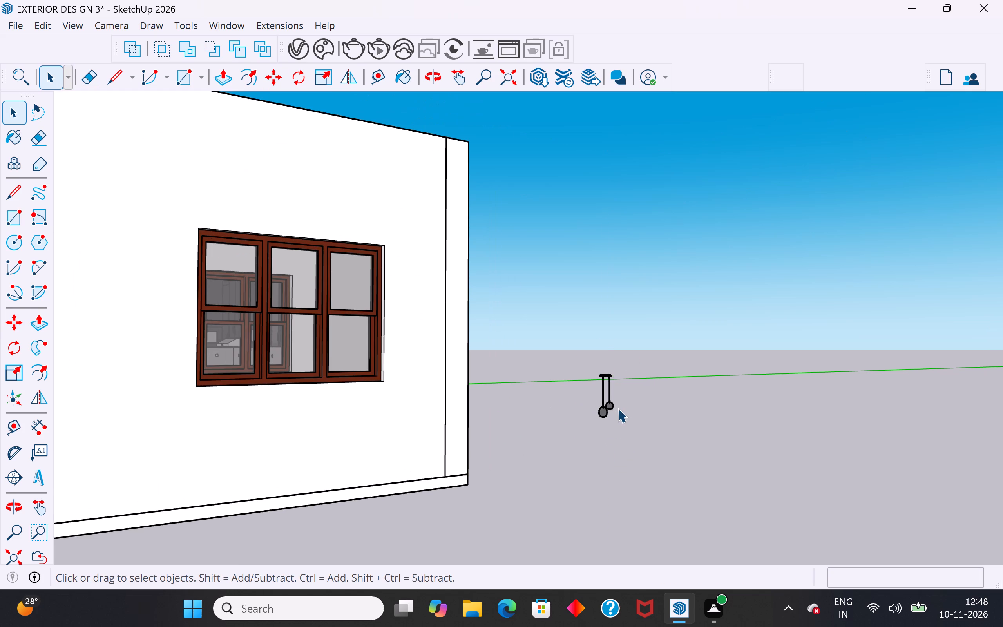
{"action": "left_click", "coordinate": [603, 397]}
{"action": "scroll", "coordinate": [603, 397], "scroll_direction": "down", "scroll_amount": 3}
{"action": "key", "text": "m"}
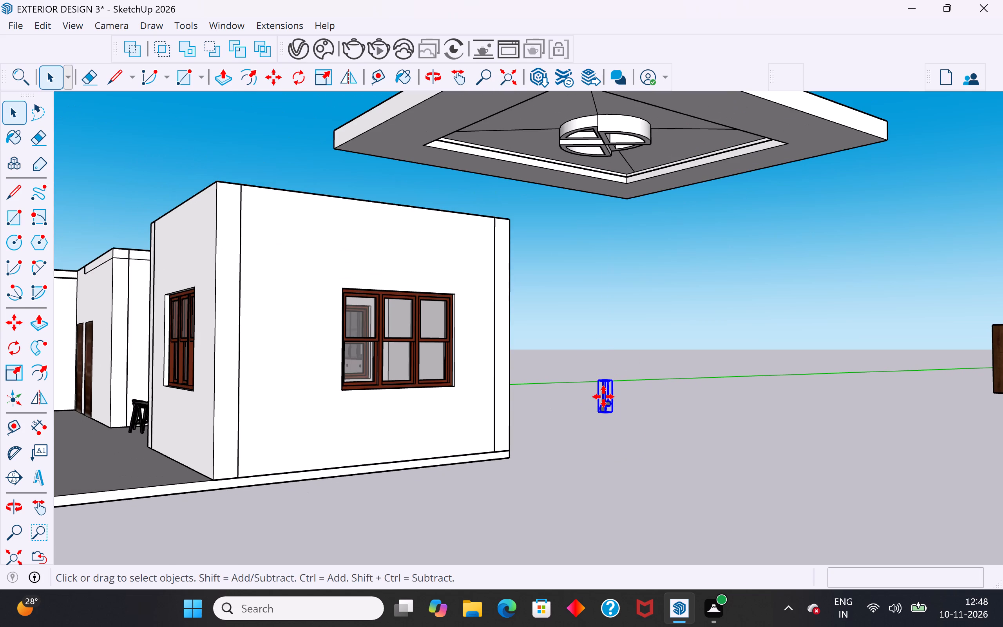
{"action": "left_click", "coordinate": [594, 379]}
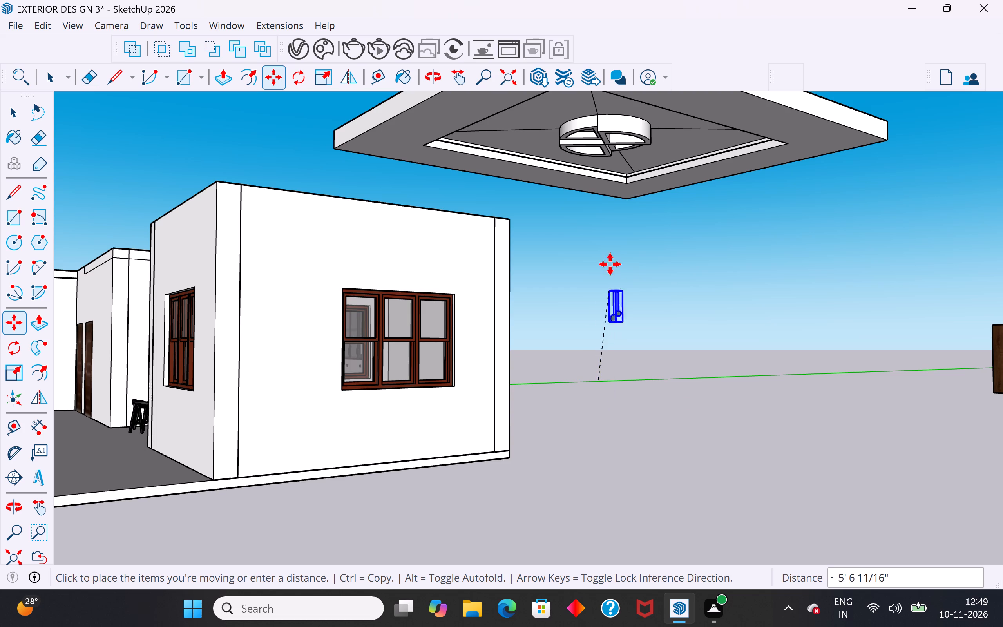
{"action": "scroll", "coordinate": [624, 223], "scroll_direction": "down", "scroll_amount": 4}
{"action": "middle_click_drag", "start_coordinate": [646, 269], "coordinate": [529, 285]}
{"action": "scroll", "coordinate": [445, 208], "scroll_direction": "up", "scroll_amount": 4}
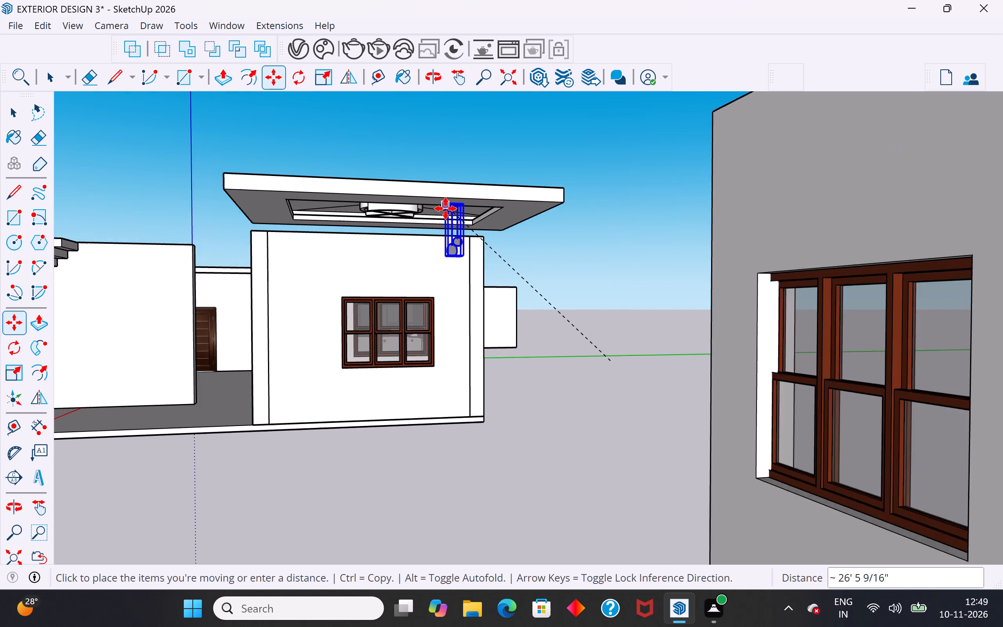
{"action": "scroll", "coordinate": [445, 208], "scroll_direction": "up", "scroll_amount": 3}
{"action": "middle_click_drag", "start_coordinate": [420, 217], "coordinate": [643, 204]}
{"action": "scroll", "coordinate": [733, 175], "scroll_direction": "up", "scroll_amount": 4}
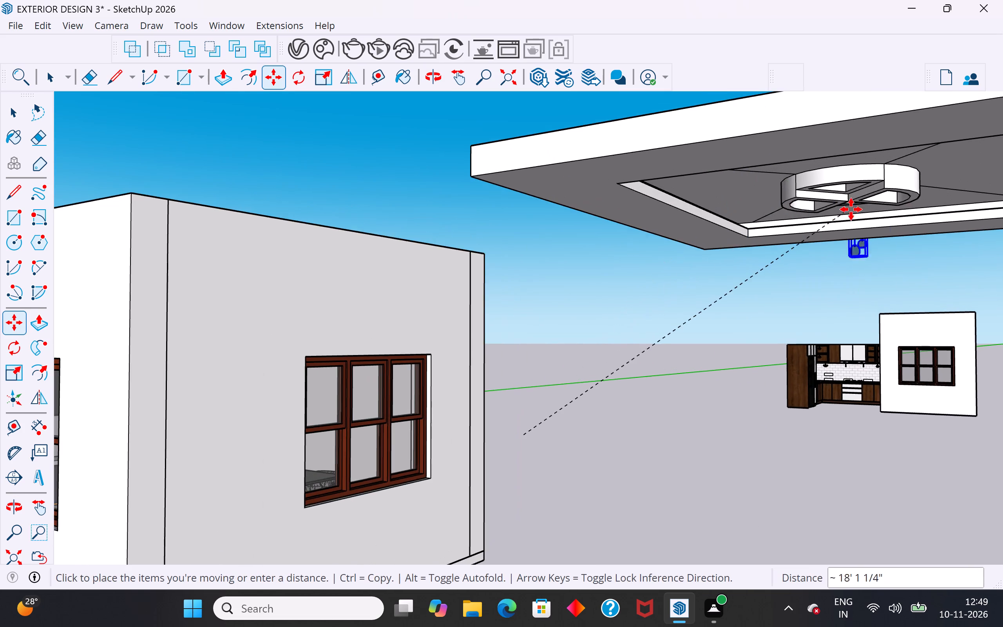
{"action": "middle_click_drag", "start_coordinate": [851, 209], "coordinate": [748, 168]}
{"action": "scroll", "coordinate": [742, 176], "scroll_direction": "up", "scroll_amount": 1}
{"action": "scroll", "coordinate": [651, 306], "scroll_direction": "down", "scroll_amount": 10}
{"action": "middle_click_drag", "start_coordinate": [647, 300], "coordinate": [640, 213]}
{"action": "scroll", "coordinate": [617, 297], "scroll_direction": "up", "scroll_amount": 12}
{"action": "scroll", "coordinate": [610, 255], "scroll_direction": "up", "scroll_amount": 6}
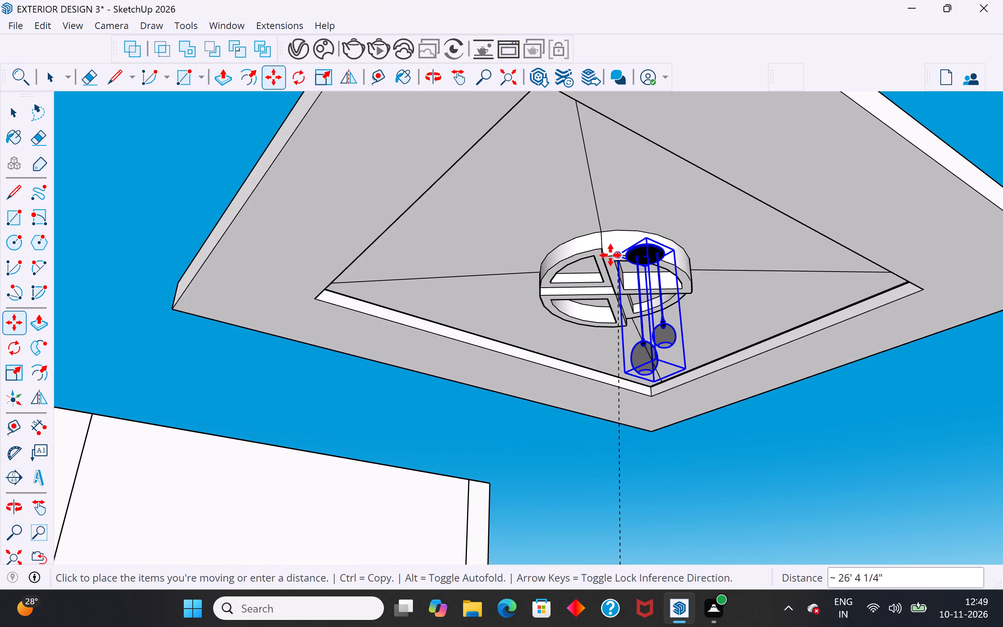
{"action": "scroll", "coordinate": [610, 255], "scroll_direction": "up", "scroll_amount": 2}
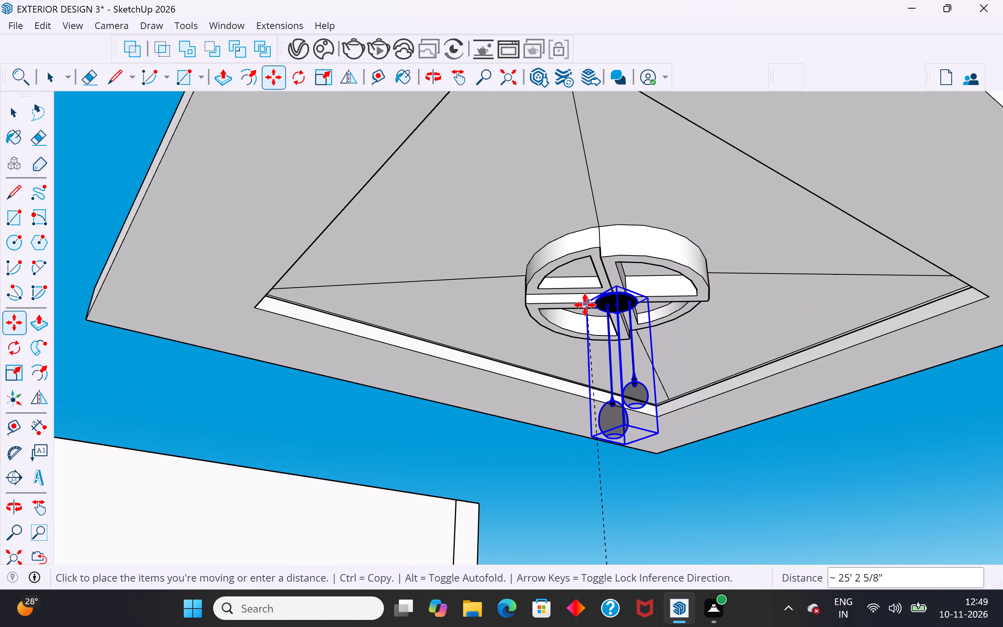
{"action": "left_click", "coordinate": [584, 305]}
{"action": "middle_click_drag", "start_coordinate": [688, 382], "coordinate": [679, 377]}
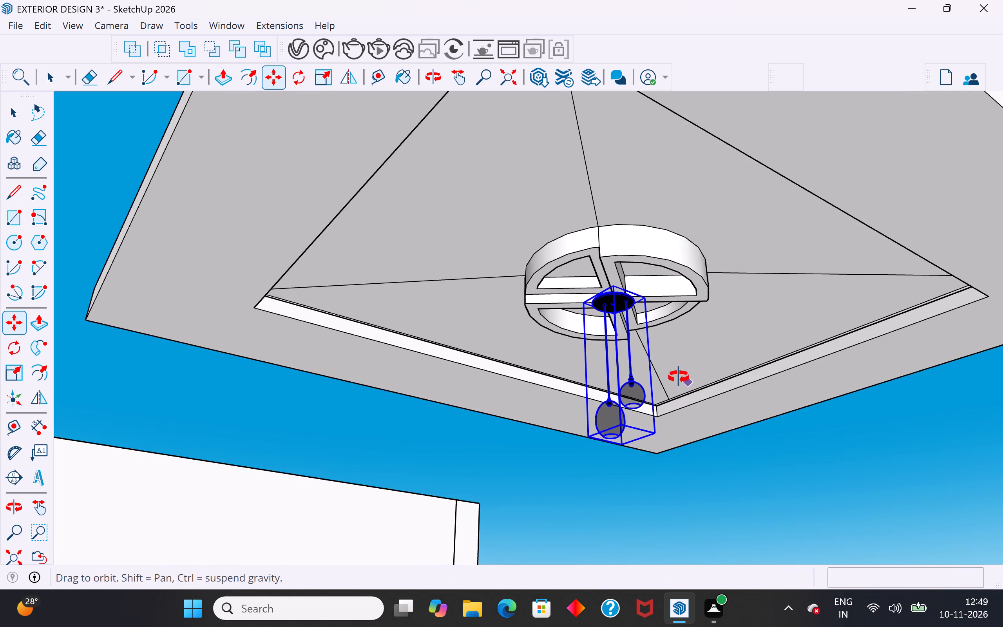
{"action": "middle_click_drag", "start_coordinate": [679, 377], "coordinate": [668, 453]}
{"action": "scroll", "coordinate": [666, 369], "scroll_direction": "up", "scroll_amount": 1}
{"action": "middle_click_drag", "start_coordinate": [544, 381], "coordinate": [549, 343]}
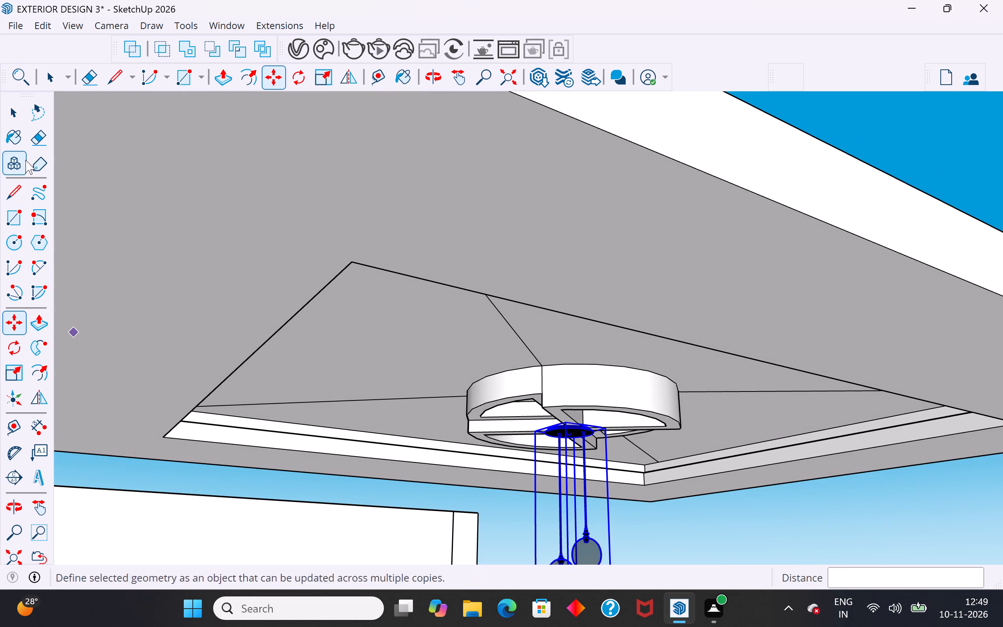
Explode the twin-pendant hanging light into its separate ceiling plate, cords and globes.
{"action": "left_click", "coordinate": [20, 116]}
{"action": "scroll", "coordinate": [522, 286], "scroll_direction": "down", "scroll_amount": 9}
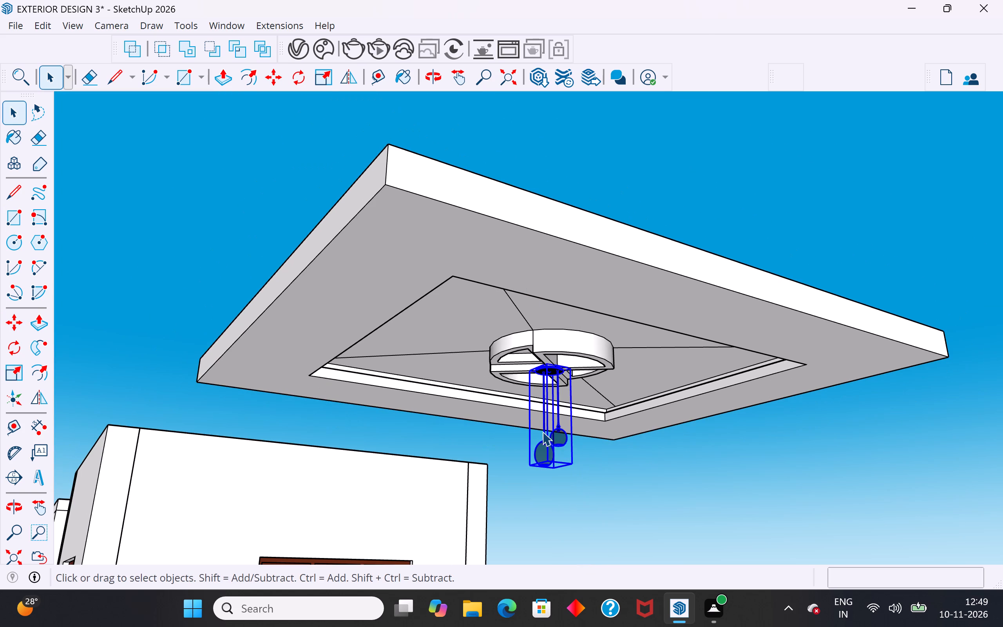
{"action": "right_click", "coordinate": [542, 429]}
{"action": "left_click", "coordinate": [593, 118]}
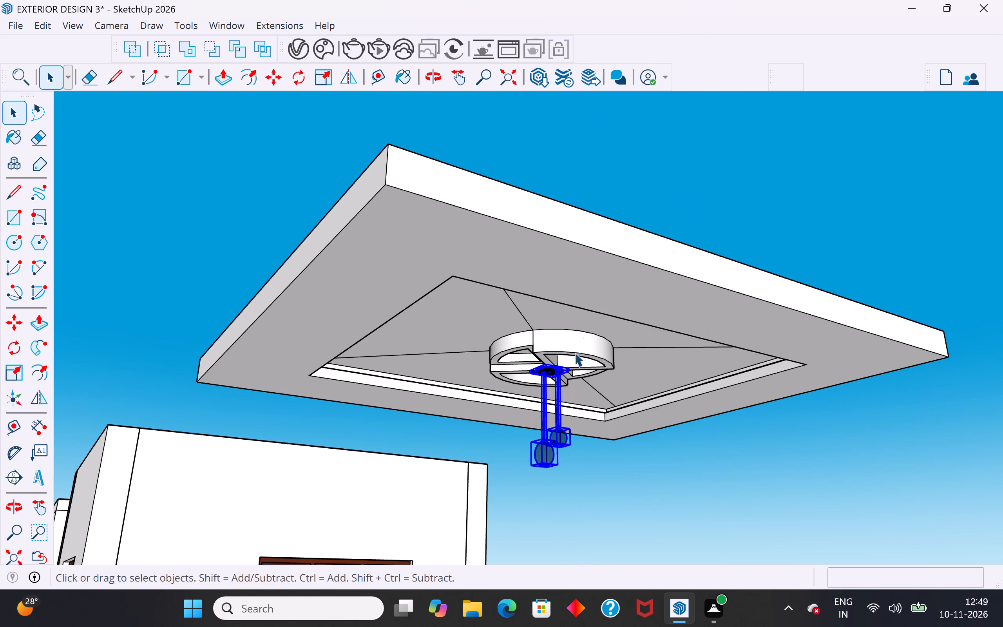
Examine the pendant's separated cord and round ceiling plate where they meet the circular fixture, leaving nothing selected.
{"action": "left_click", "coordinate": [556, 401]}
{"action": "scroll", "coordinate": [556, 401], "scroll_direction": "up", "scroll_amount": 4}
{"action": "middle_click_drag", "start_coordinate": [556, 402], "coordinate": [614, 382]}
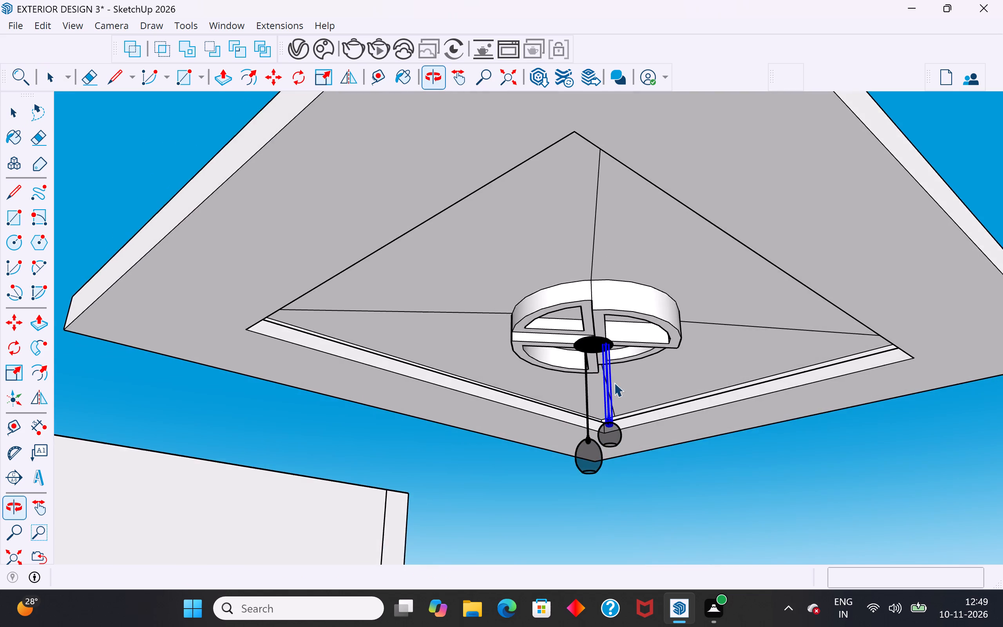
{"action": "scroll", "coordinate": [605, 362], "scroll_direction": "up", "scroll_amount": 7}
{"action": "middle_click_drag", "start_coordinate": [610, 346], "coordinate": [768, 323]}
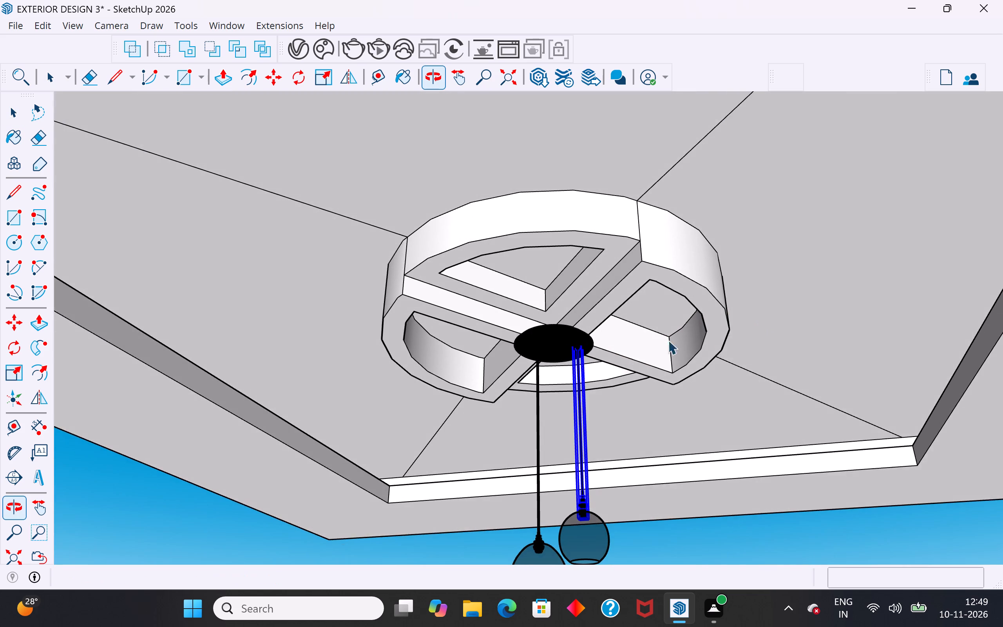
{"action": "scroll", "coordinate": [574, 359], "scroll_direction": "up", "scroll_amount": 2}
{"action": "left_click", "coordinate": [555, 341]}
{"action": "middle_click_drag", "start_coordinate": [561, 341], "coordinate": [480, 278]}
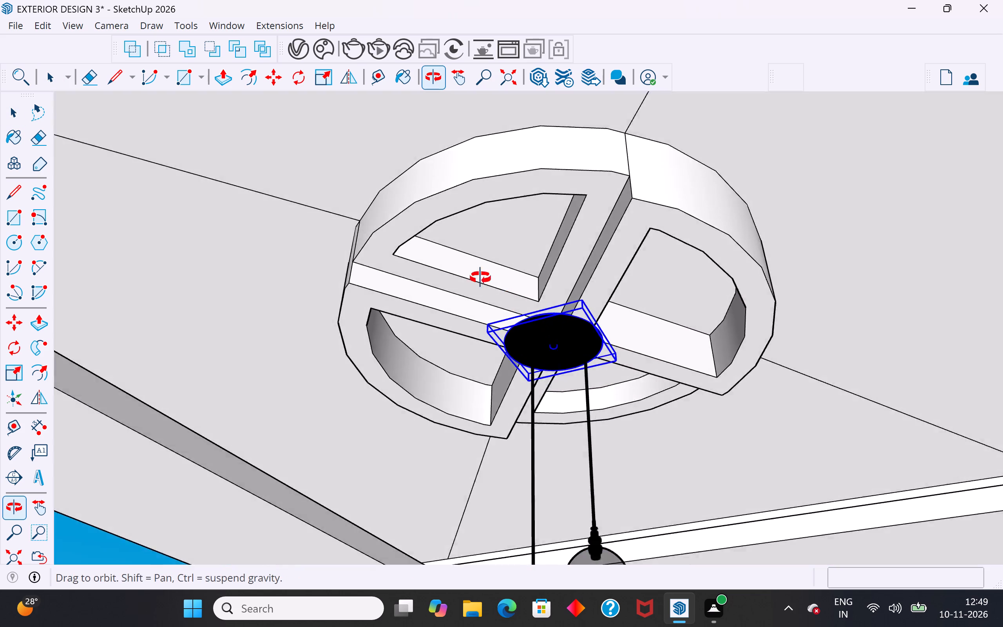
{"action": "middle_click_drag", "start_coordinate": [480, 278], "coordinate": [324, 220]}
{"action": "middle_click_drag", "start_coordinate": [495, 367], "coordinate": [464, 487]}
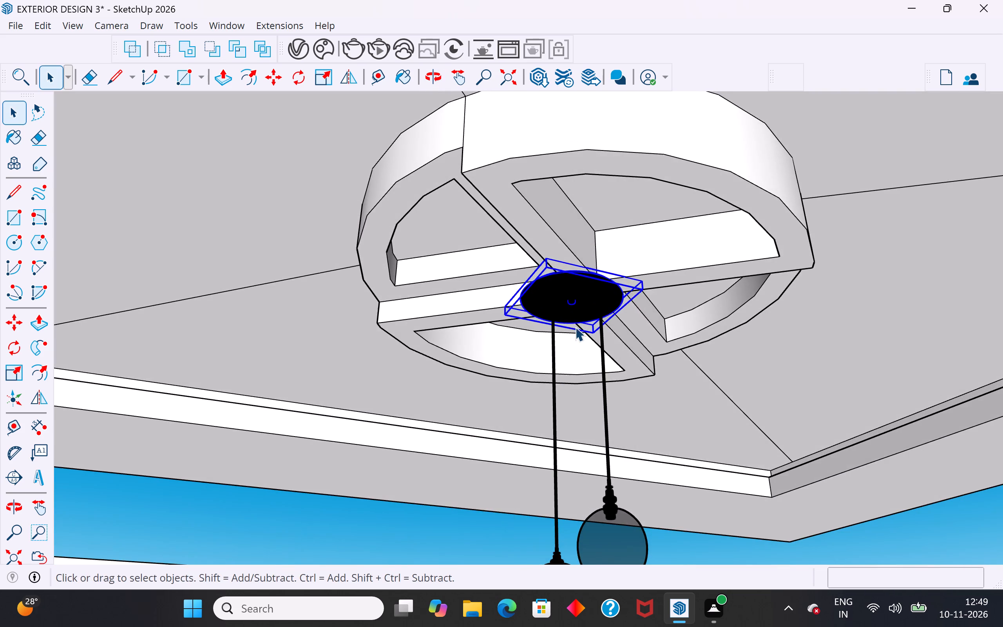
{"action": "scroll", "coordinate": [574, 327], "scroll_direction": "down", "scroll_amount": 6}
{"action": "middle_click_drag", "start_coordinate": [574, 327], "coordinate": [547, 202]}
{"action": "middle_click_drag", "start_coordinate": [580, 522], "coordinate": [581, 120]}
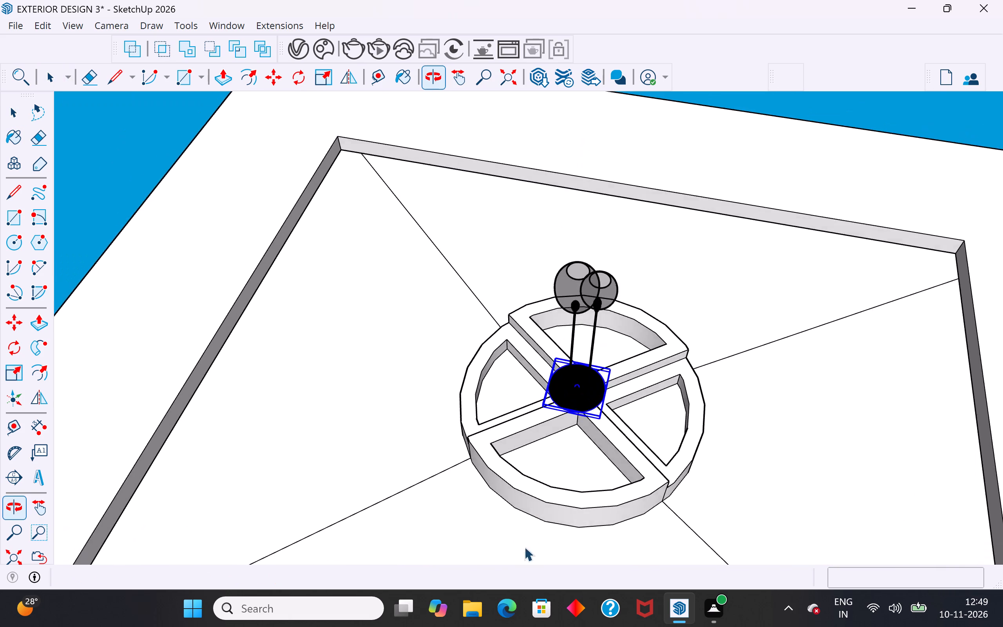
{"action": "middle_click_drag", "start_coordinate": [524, 547], "coordinate": [559, 289]}
{"action": "left_click", "coordinate": [500, 311]}
{"action": "scroll", "coordinate": [545, 371], "scroll_direction": "down", "scroll_amount": 10}
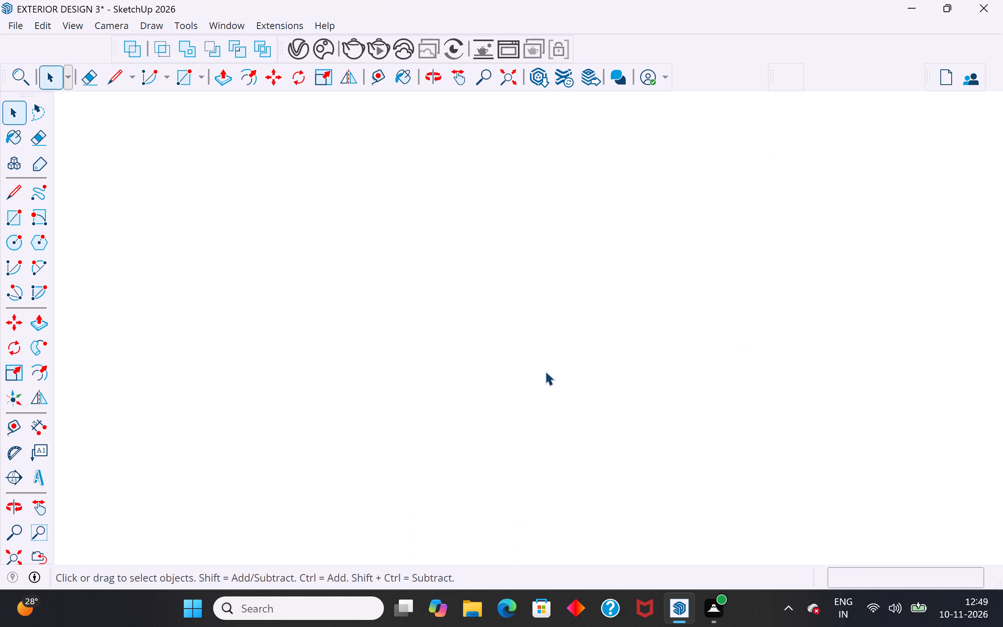
Copy the pendant's round ceiling plate about 9 1/4" from the fixture's centre to over a neighbouring wedge-shaped compartment.
{"action": "left_click", "coordinate": [14, 555]}
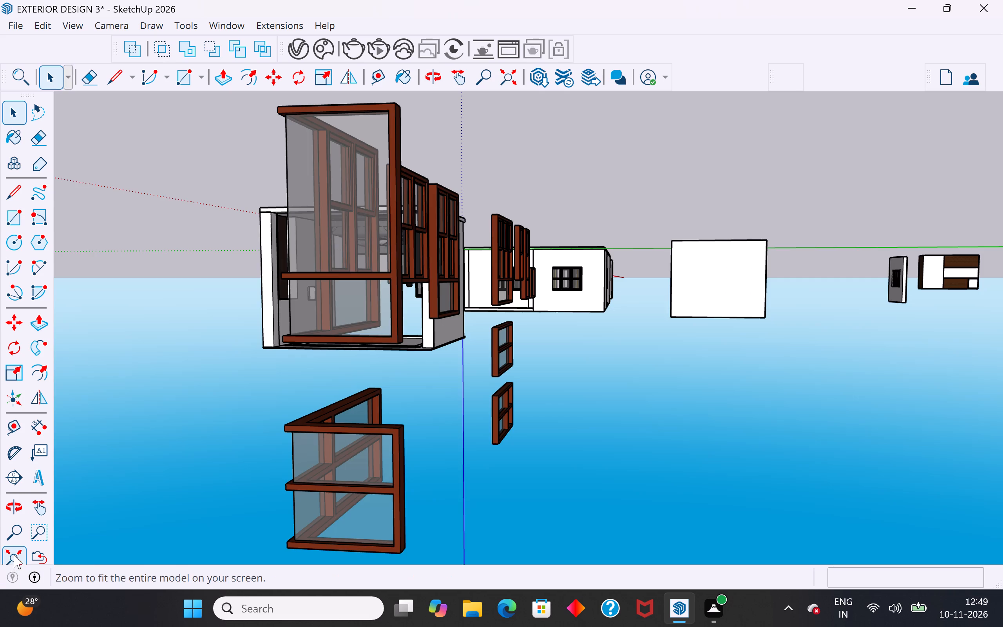
{"action": "middle_click_drag", "start_coordinate": [525, 421], "coordinate": [381, 529]}
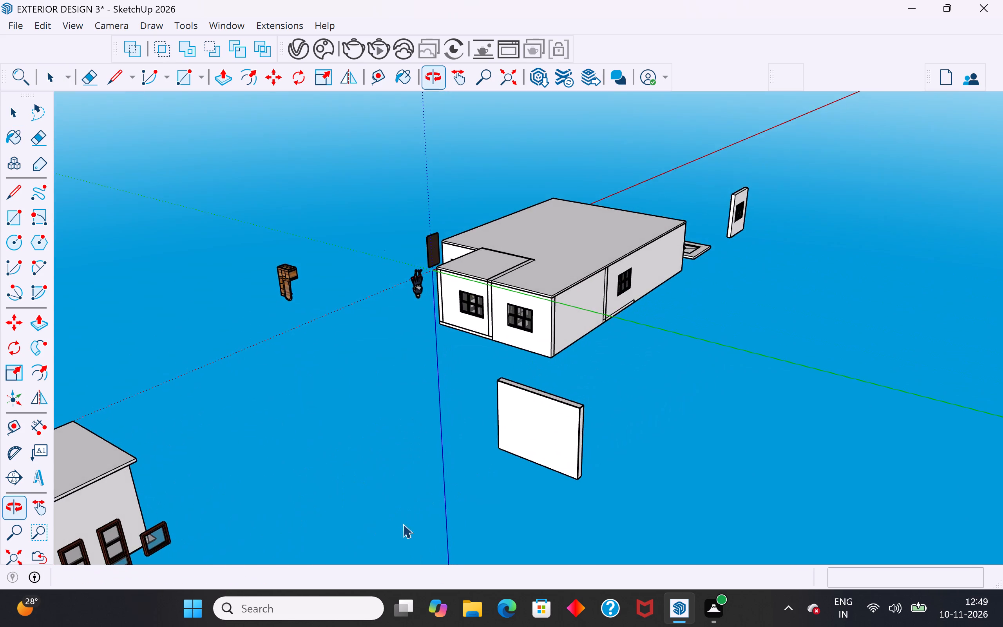
{"action": "scroll", "coordinate": [549, 493], "scroll_direction": "down", "scroll_amount": 9}
{"action": "middle_click_drag", "start_coordinate": [688, 337], "coordinate": [530, 372]}
{"action": "scroll", "coordinate": [633, 369], "scroll_direction": "up", "scroll_amount": 6}
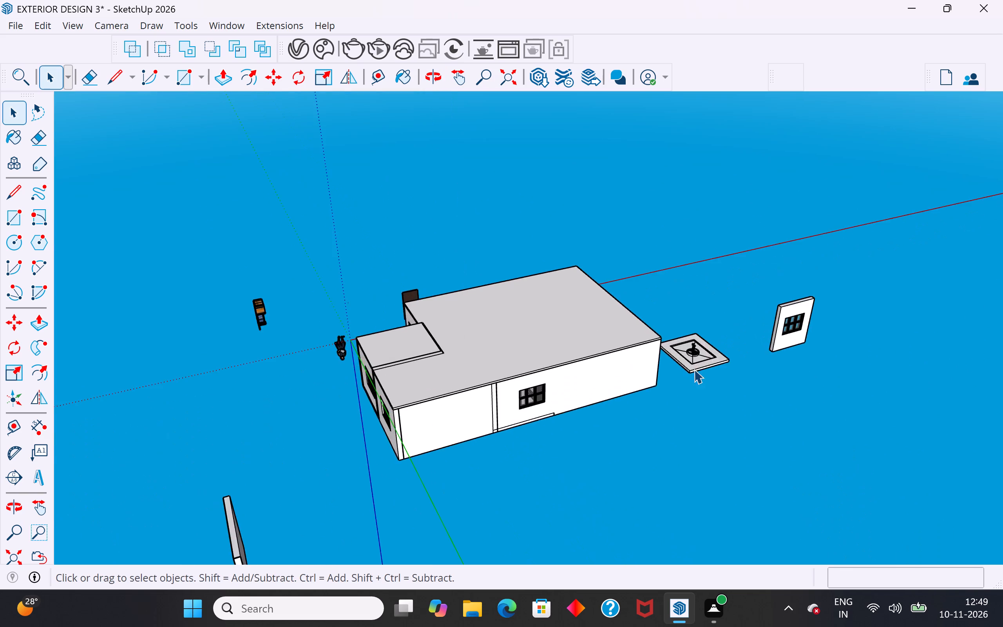
{"action": "scroll", "coordinate": [694, 369], "scroll_direction": "up", "scroll_amount": 20}
{"action": "scroll", "coordinate": [694, 369], "scroll_direction": "up", "scroll_amount": 17}
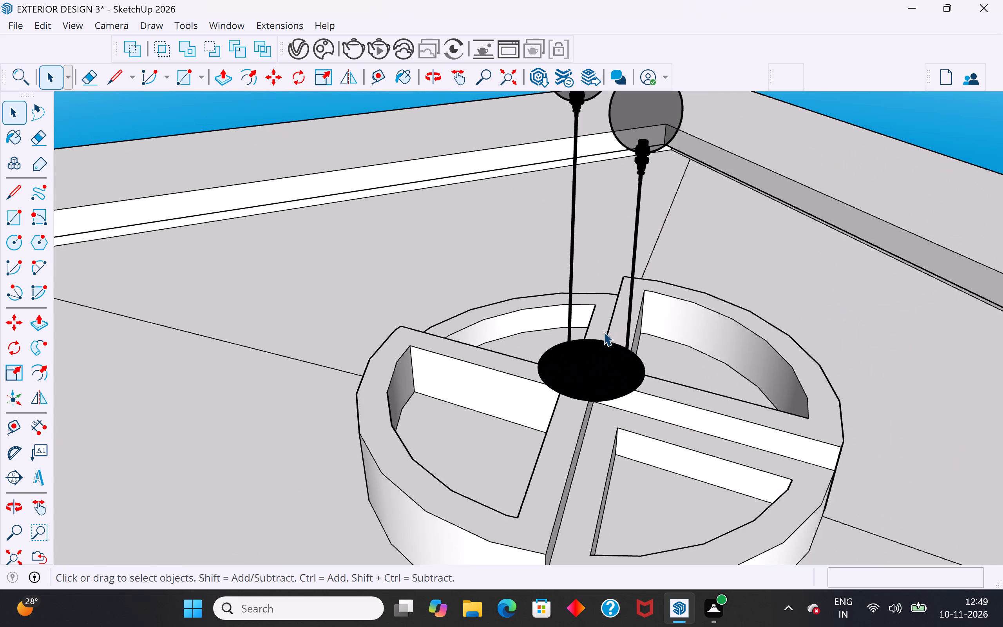
{"action": "middle_click_drag", "start_coordinate": [603, 332], "coordinate": [539, 378]}
{"action": "left_click", "coordinate": [585, 380]}
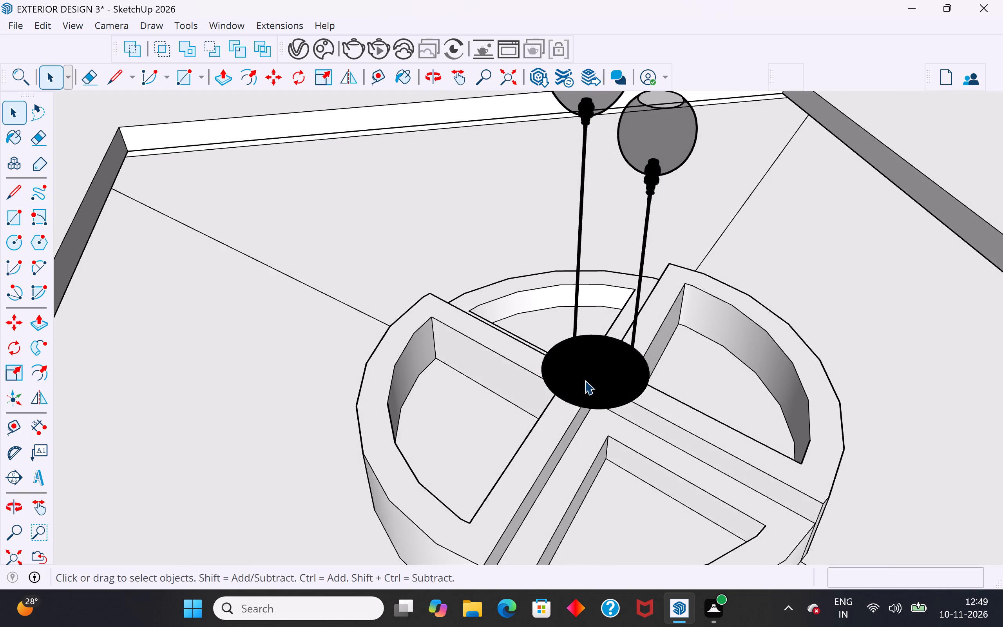
{"action": "key", "text": "m"}
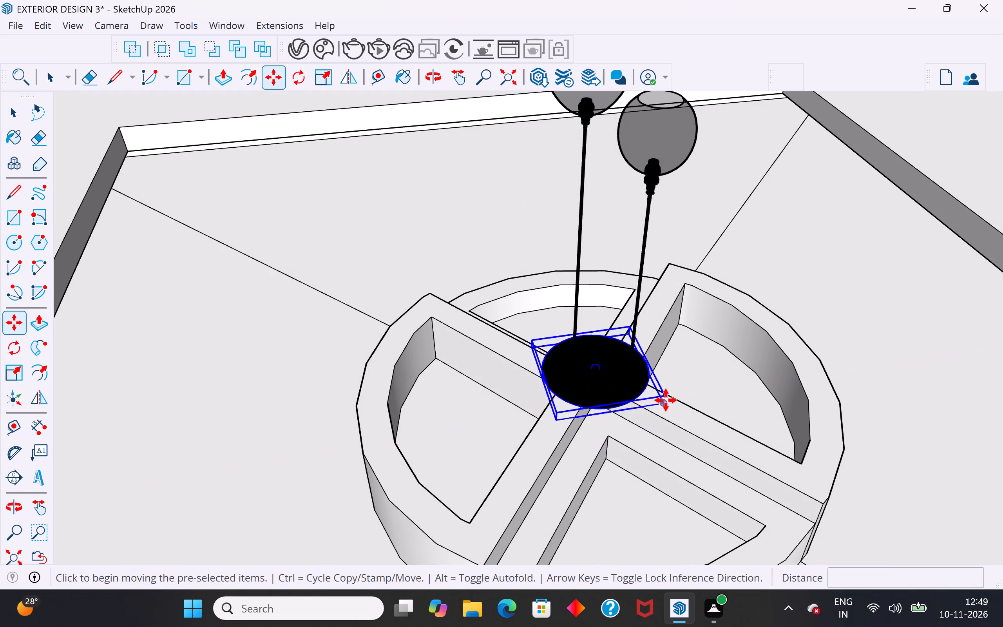
{"action": "left_click", "coordinate": [666, 400]}
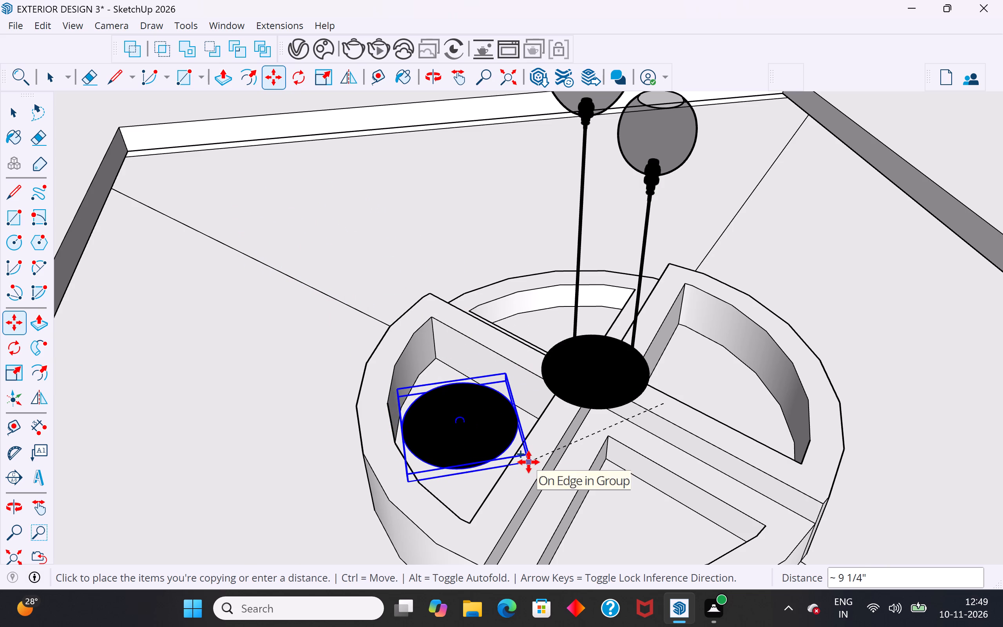
{"action": "left_click", "coordinate": [526, 460]}
Move the copied plate about 10 7/8" over the adjacent recessed wedge-shaped compartment of the circular fixture, then deselect it.
{"action": "scroll", "coordinate": [652, 501], "scroll_direction": "up", "scroll_amount": 1}
{"action": "middle_click_drag", "start_coordinate": [652, 501], "coordinate": [357, 401]}
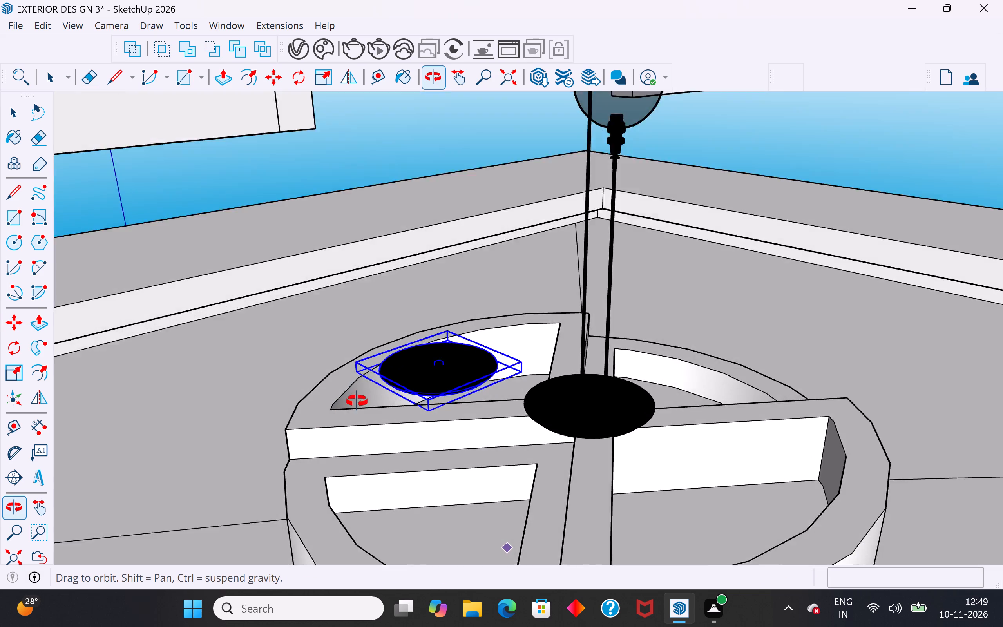
{"action": "middle_click_drag", "start_coordinate": [357, 401], "coordinate": [413, 489]}
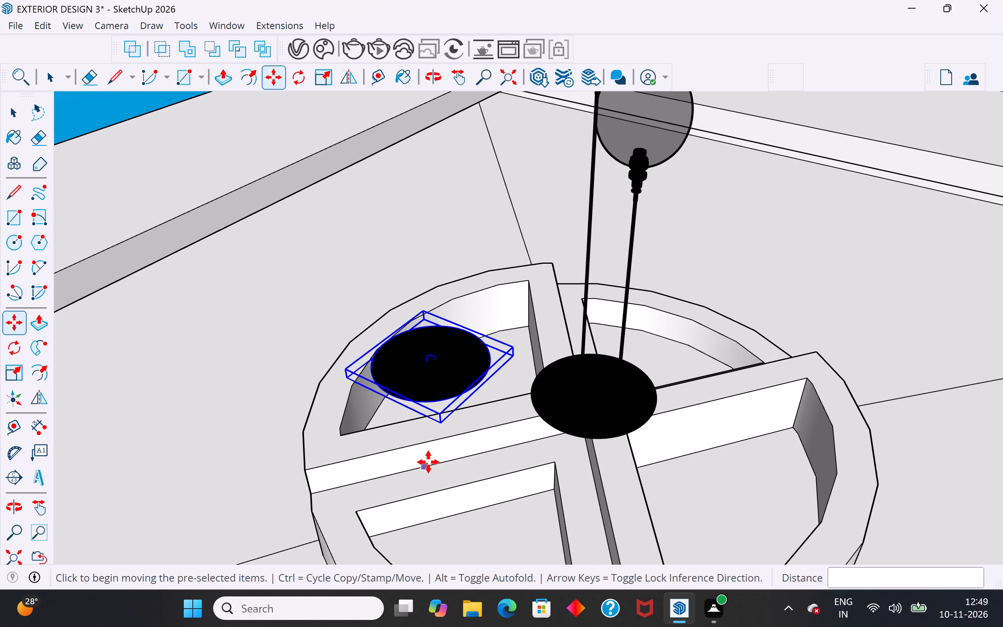
{"action": "left_click", "coordinate": [442, 429]}
{"action": "scroll", "coordinate": [503, 516], "scroll_direction": "down", "scroll_amount": 5}
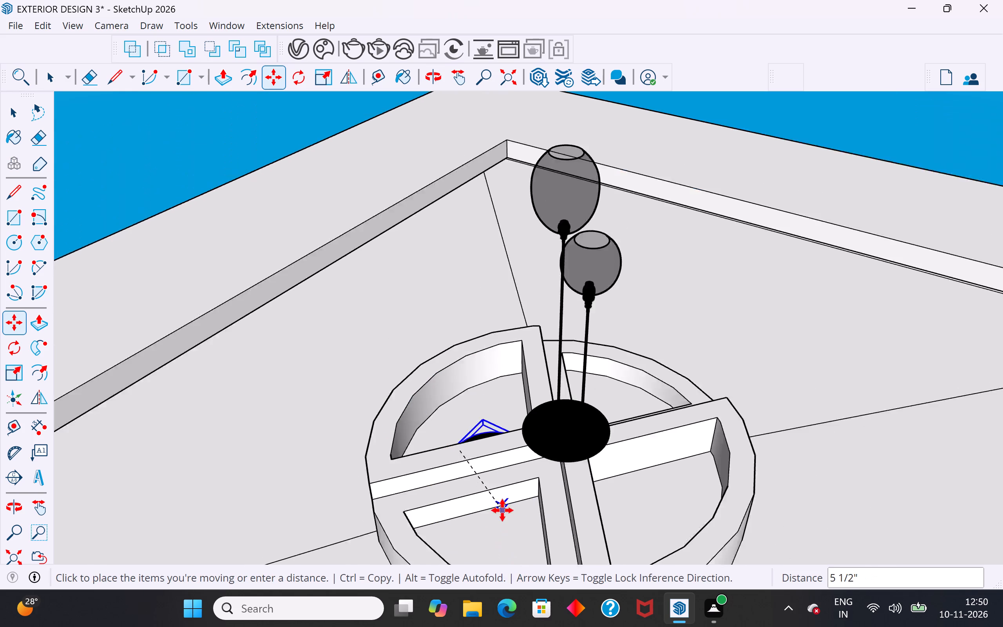
{"action": "scroll", "coordinate": [502, 510], "scroll_direction": "down", "scroll_amount": 5}
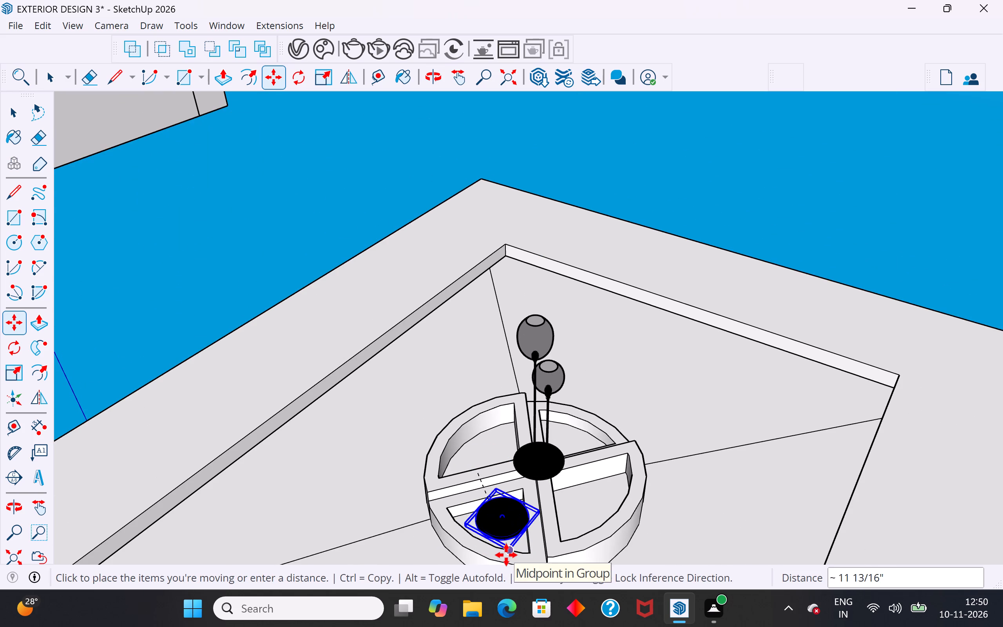
{"action": "left_click", "coordinate": [505, 554]}
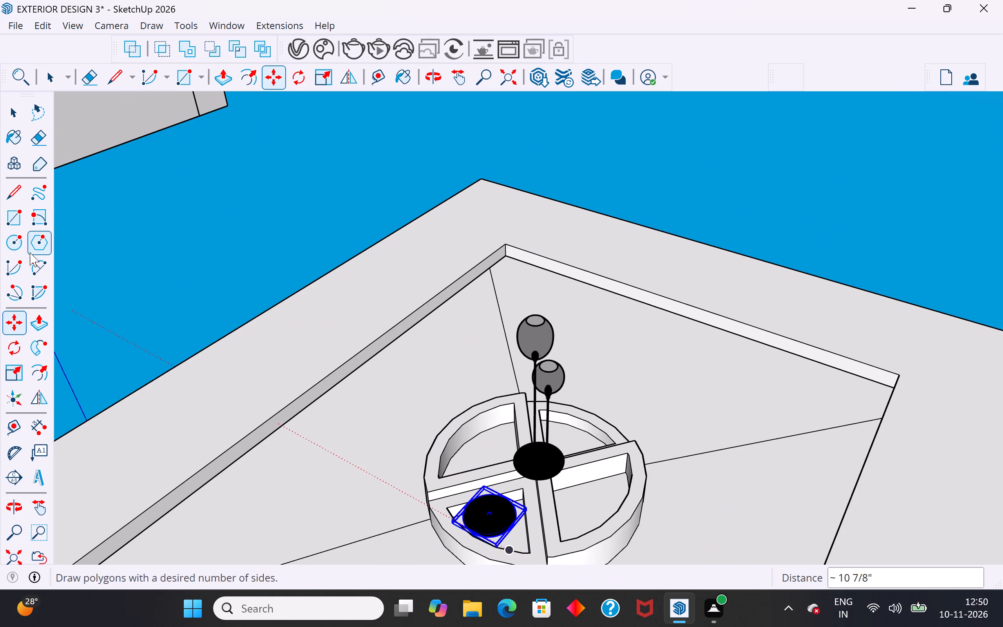
{"action": "left_click", "coordinate": [14, 114]}
{"action": "left_click", "coordinate": [197, 255]}
Shift the copied plate sideways by about 15/16" to centre it over the recessed wedge-shaped compartment.
{"action": "scroll", "coordinate": [475, 510], "scroll_direction": "up", "scroll_amount": 5}
{"action": "middle_click_drag", "start_coordinate": [497, 531], "coordinate": [574, 441]}
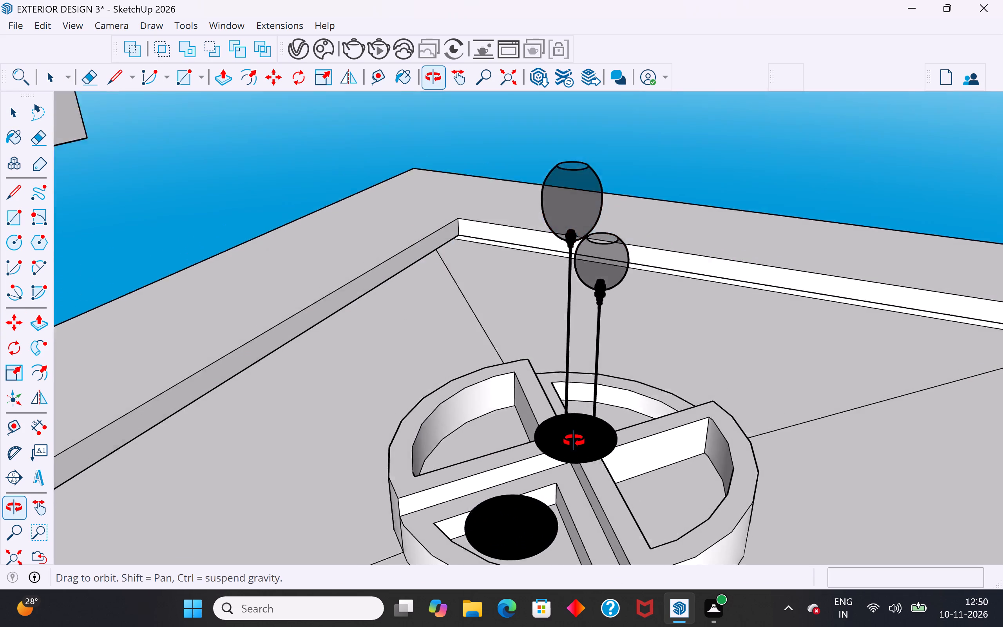
{"action": "middle_click_drag", "start_coordinate": [574, 441], "coordinate": [649, 347]}
{"action": "scroll", "coordinate": [614, 464], "scroll_direction": "down", "scroll_amount": 5}
{"action": "middle_click_drag", "start_coordinate": [616, 515], "coordinate": [811, 584]}
{"action": "scroll", "coordinate": [599, 499], "scroll_direction": "up", "scroll_amount": 4}
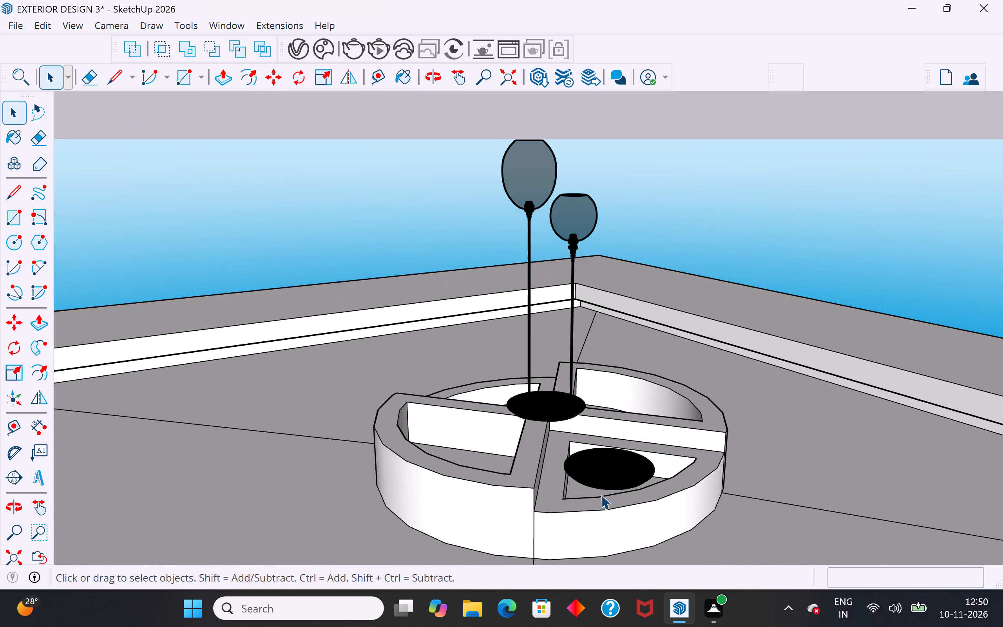
{"action": "scroll", "coordinate": [601, 495], "scroll_direction": "up", "scroll_amount": 4}
{"action": "scroll", "coordinate": [632, 474], "scroll_direction": "up", "scroll_amount": 1}
{"action": "middle_click_drag", "start_coordinate": [632, 474], "coordinate": [500, 509]}
{"action": "scroll", "coordinate": [533, 399], "scroll_direction": "down", "scroll_amount": 4}
{"action": "middle_click_drag", "start_coordinate": [554, 459], "coordinate": [512, 555]}
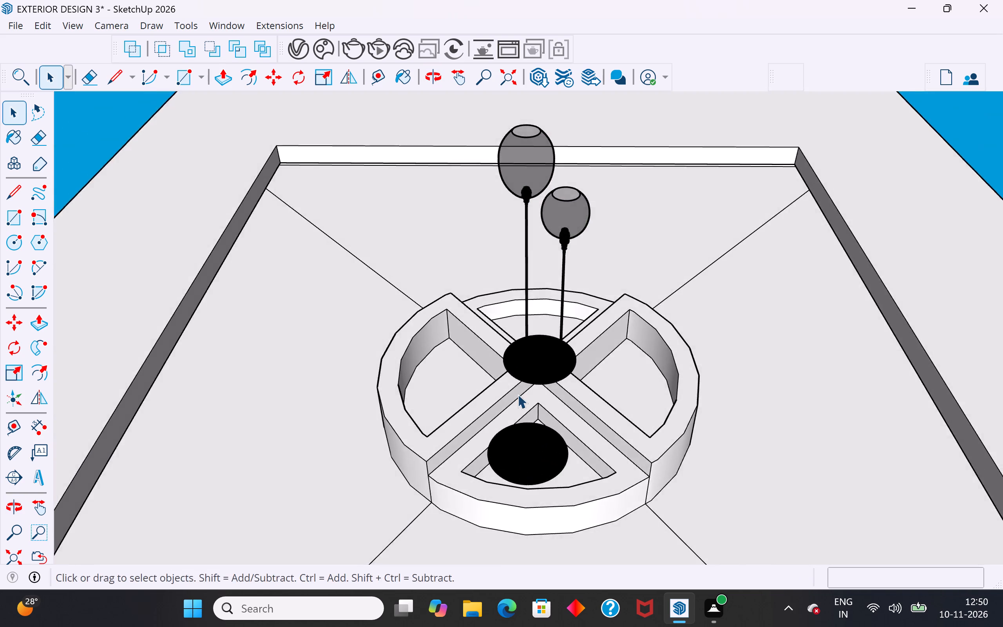
{"action": "scroll", "coordinate": [518, 394], "scroll_direction": "down", "scroll_amount": 3}
{"action": "middle_click_drag", "start_coordinate": [526, 441], "coordinate": [515, 511]}
{"action": "scroll", "coordinate": [534, 502], "scroll_direction": "up", "scroll_amount": 8}
{"action": "middle_click_drag", "start_coordinate": [604, 397], "coordinate": [575, 476]}
{"action": "left_click", "coordinate": [500, 455]}
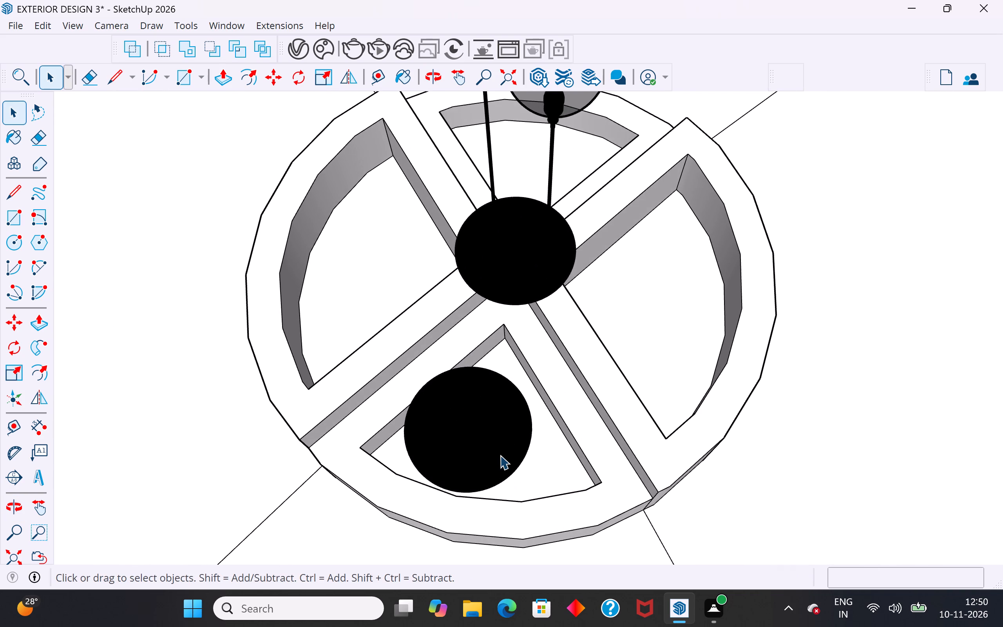
{"action": "scroll", "coordinate": [518, 449], "scroll_direction": "up", "scroll_amount": 4}
{"action": "key", "text": "m"}
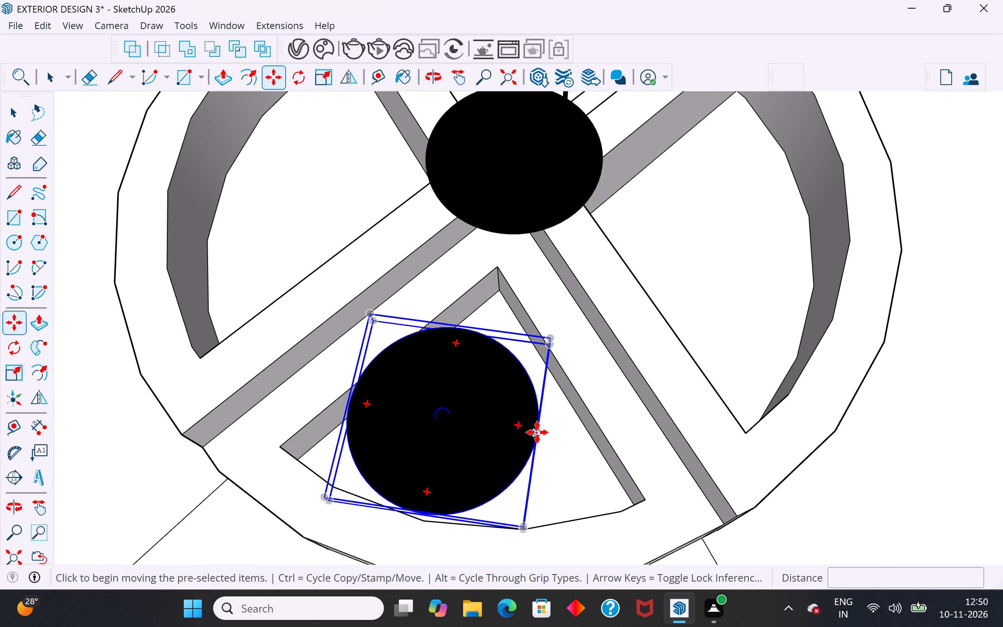
{"action": "left_click", "coordinate": [537, 432]}
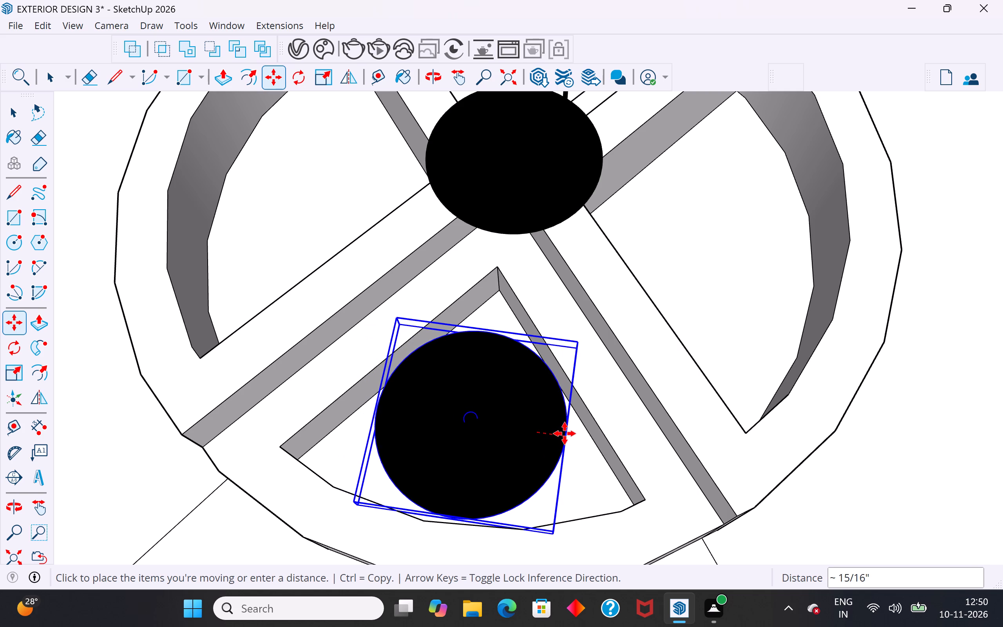
{"action": "left_click", "coordinate": [565, 436]}
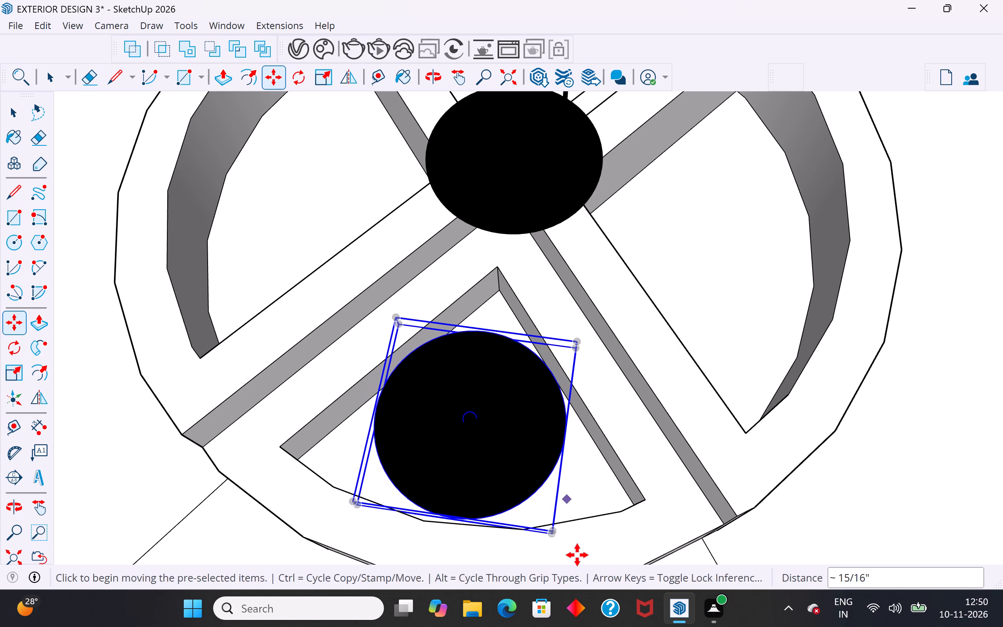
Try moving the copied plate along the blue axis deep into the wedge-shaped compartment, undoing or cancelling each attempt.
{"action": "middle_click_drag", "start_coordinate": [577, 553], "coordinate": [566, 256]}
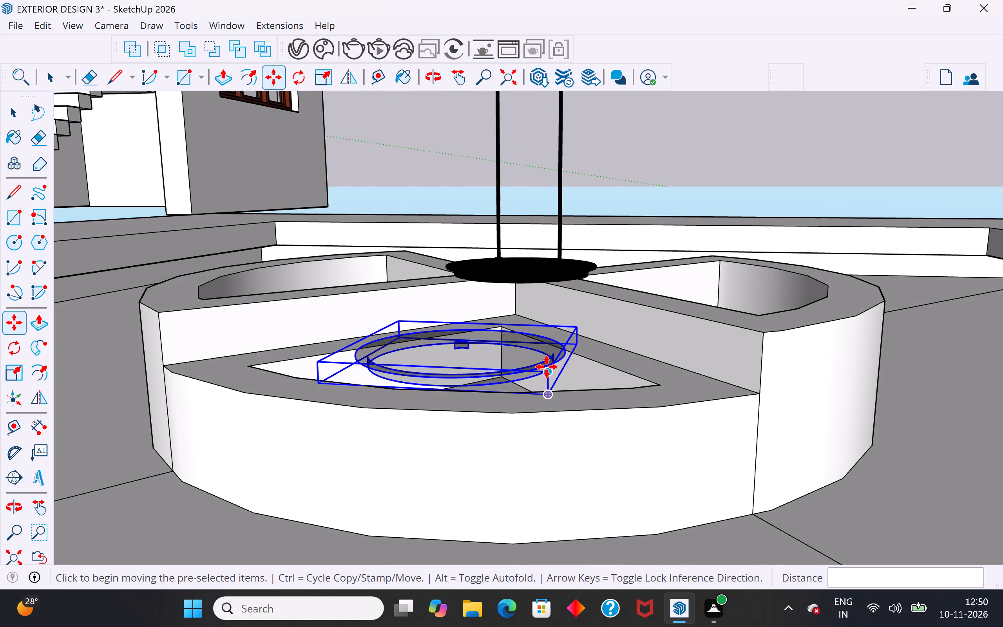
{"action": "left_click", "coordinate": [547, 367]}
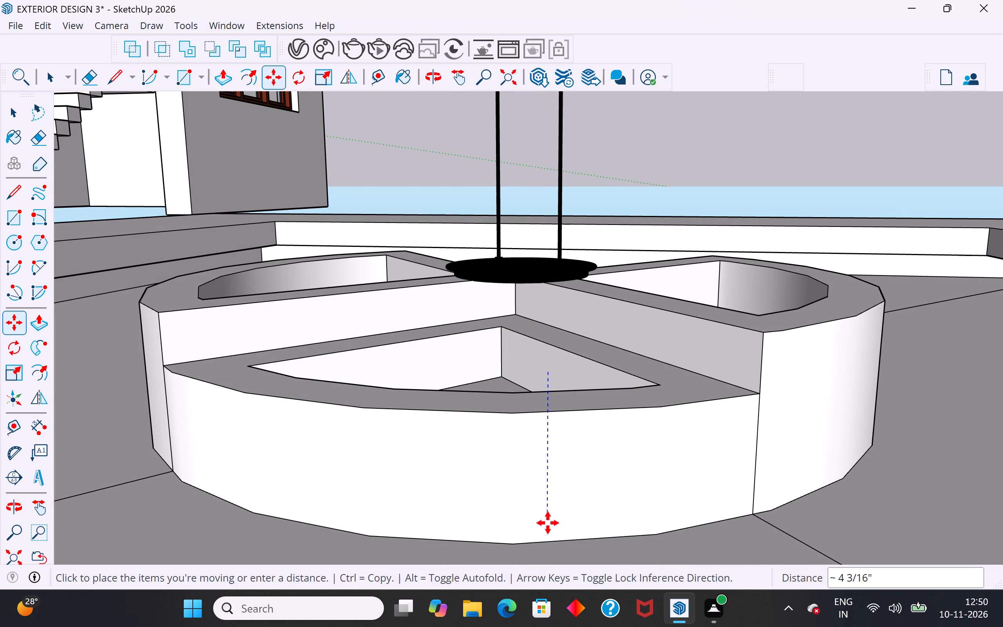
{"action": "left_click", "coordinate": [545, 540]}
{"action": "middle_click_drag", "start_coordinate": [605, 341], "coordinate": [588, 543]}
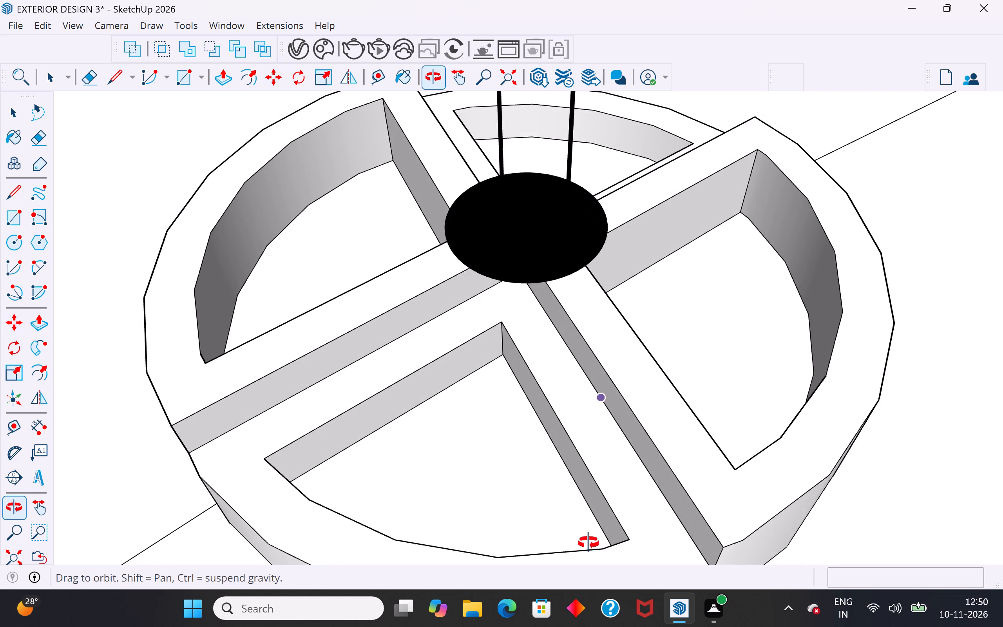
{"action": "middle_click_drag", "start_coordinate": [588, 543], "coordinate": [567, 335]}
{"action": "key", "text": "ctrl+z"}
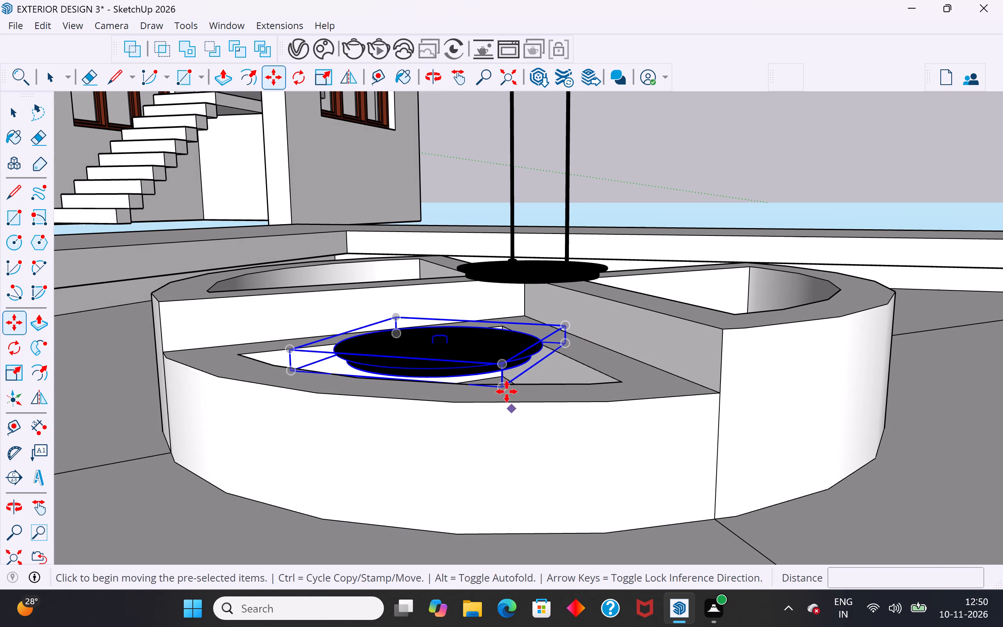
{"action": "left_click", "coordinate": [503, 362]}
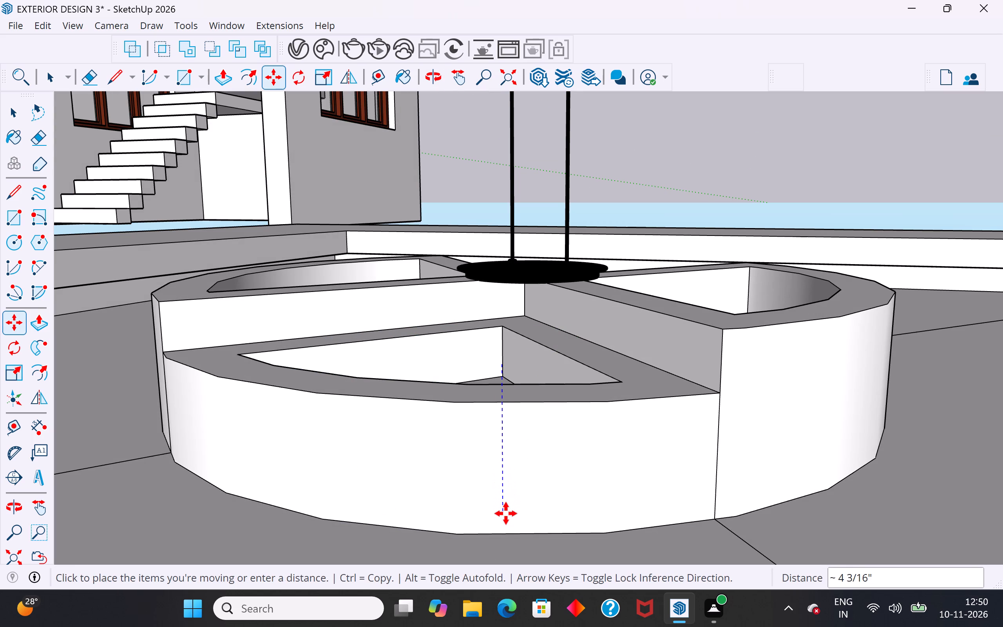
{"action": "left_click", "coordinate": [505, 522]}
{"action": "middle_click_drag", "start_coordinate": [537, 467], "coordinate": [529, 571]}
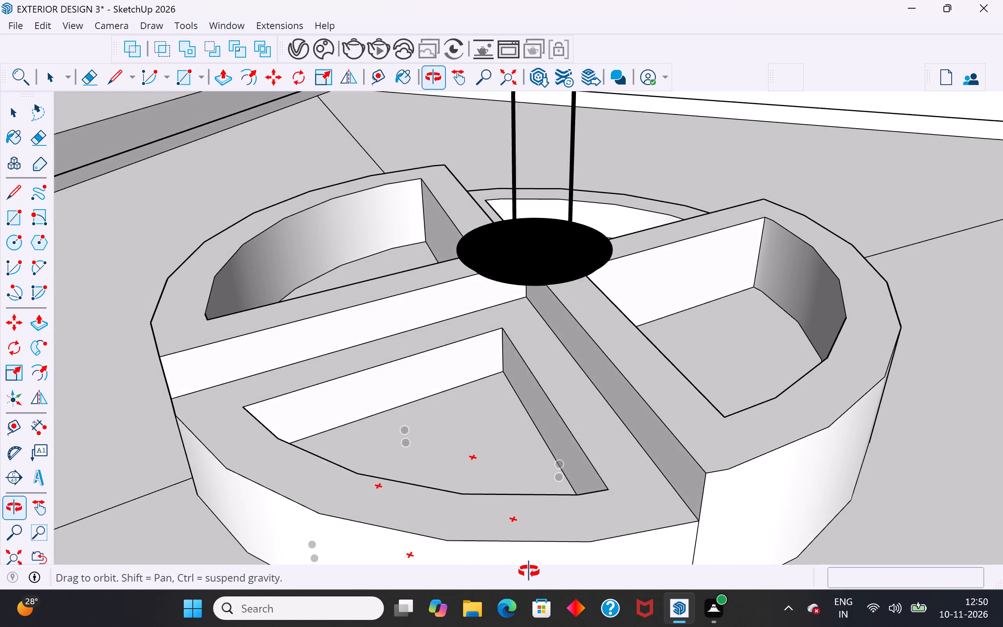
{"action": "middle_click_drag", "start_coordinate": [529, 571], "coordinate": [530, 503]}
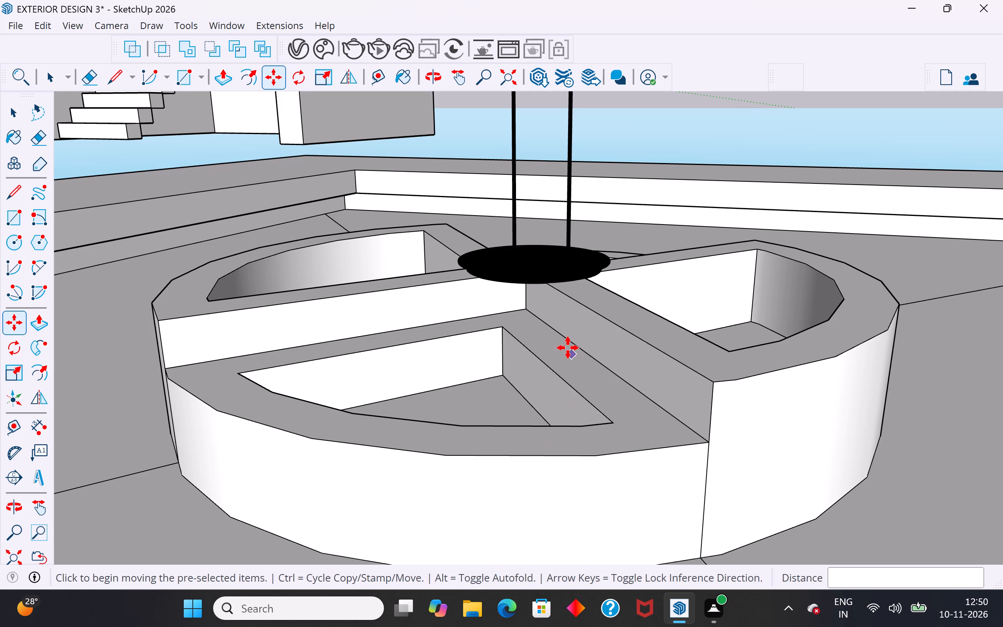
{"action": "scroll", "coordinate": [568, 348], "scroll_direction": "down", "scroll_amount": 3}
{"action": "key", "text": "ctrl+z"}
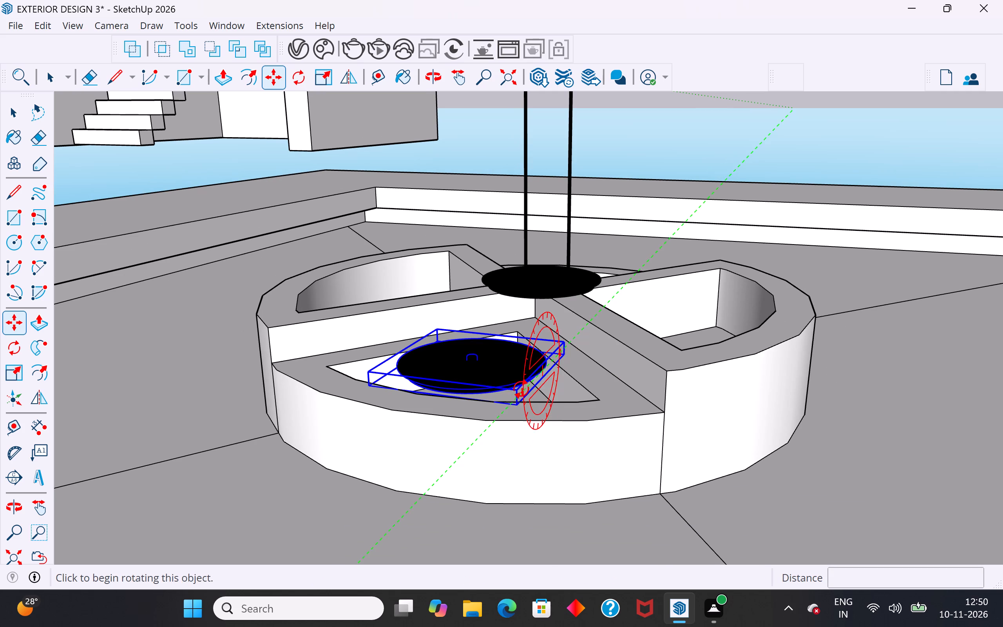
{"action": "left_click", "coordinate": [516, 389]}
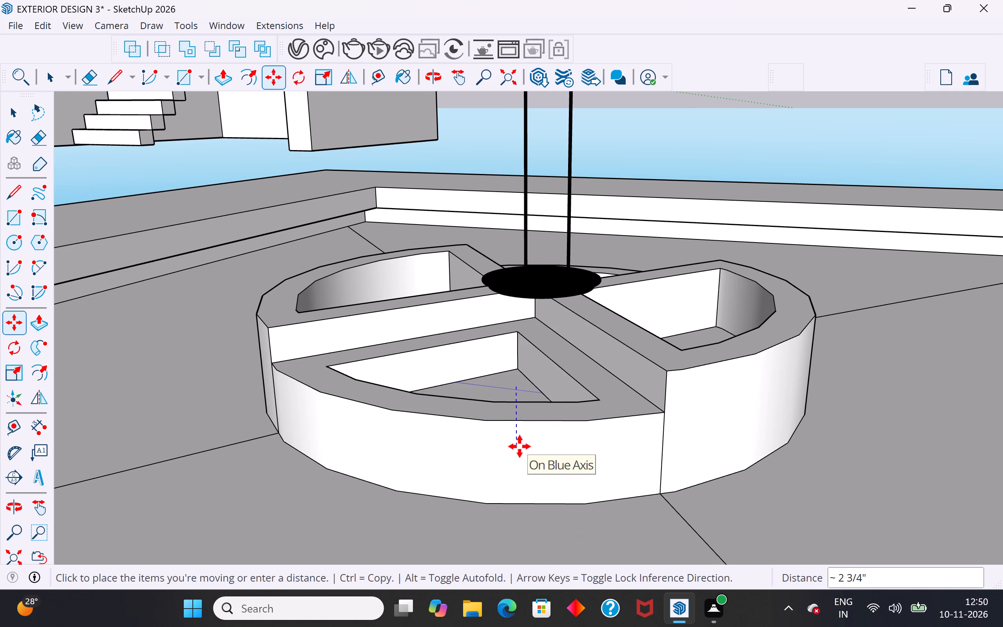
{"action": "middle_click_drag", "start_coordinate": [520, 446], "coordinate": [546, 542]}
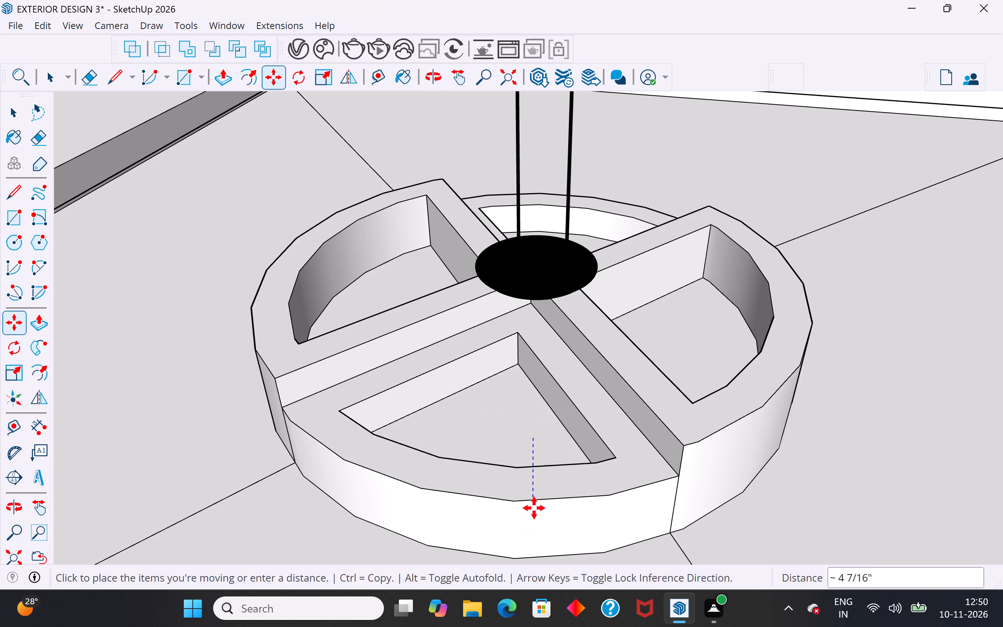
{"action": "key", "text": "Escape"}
Move the copied plate about 1 7/16" along the blue axis so it sits inside the wedge-shaped compartment.
{"action": "middle_click_drag", "start_coordinate": [543, 526], "coordinate": [769, 391]}
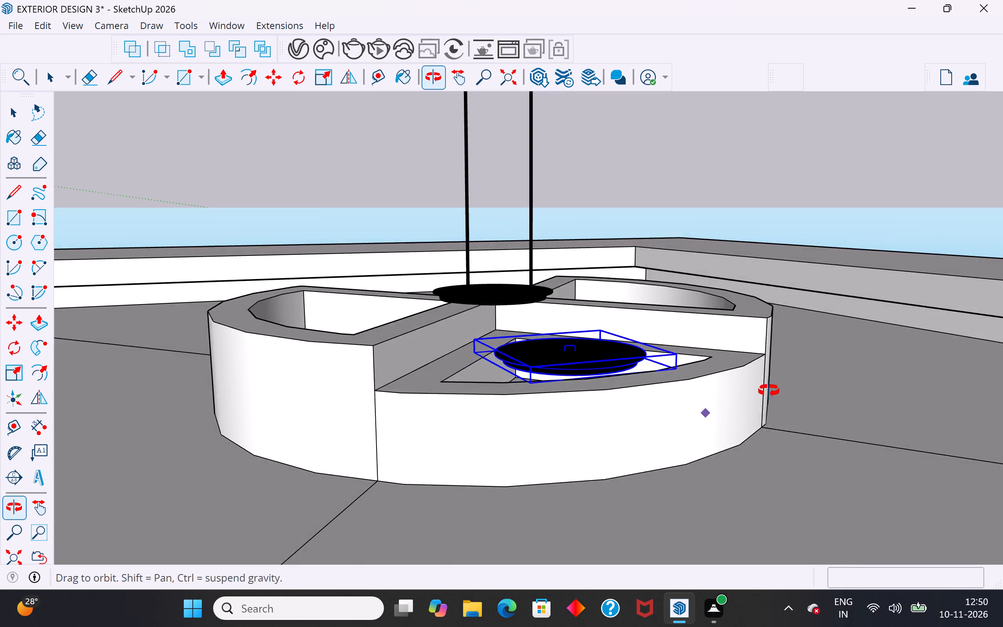
{"action": "middle_click_drag", "start_coordinate": [769, 391], "coordinate": [866, 411]}
{"action": "left_click", "coordinate": [720, 347]}
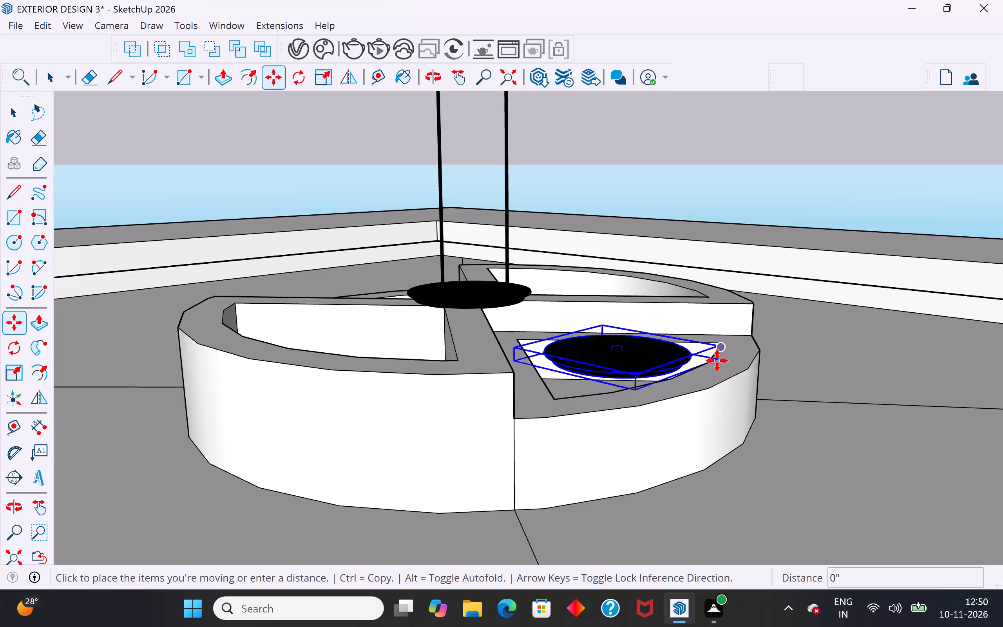
{"action": "left_click", "coordinate": [714, 375]}
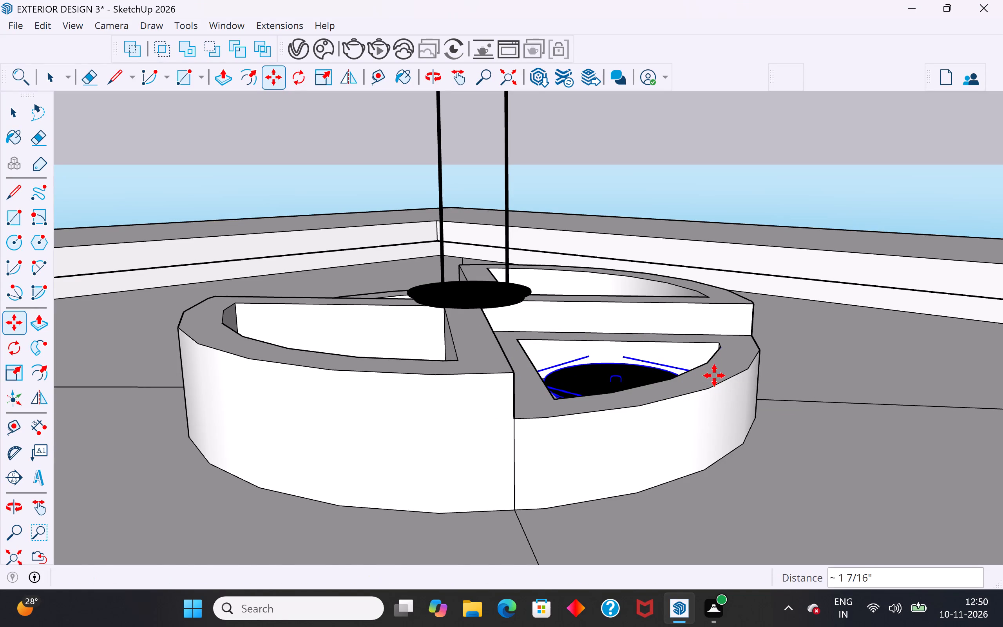
{"action": "middle_click_drag", "start_coordinate": [759, 399], "coordinate": [489, 551]}
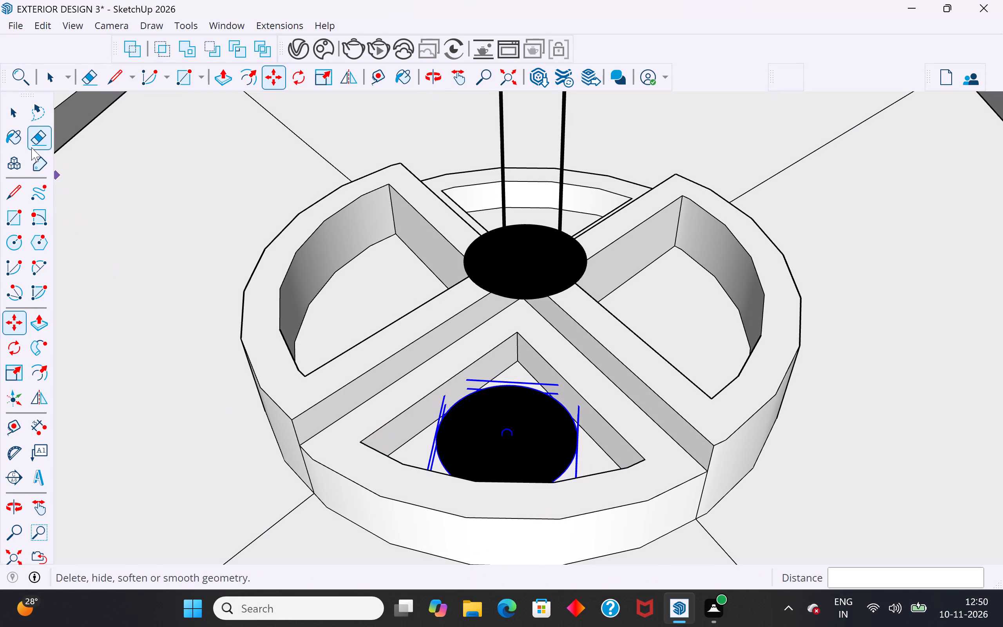
{"action": "left_click", "coordinate": [20, 110]}
Scale the copied plate down uniformly about its centre so it fits within the wedge-shaped compartment.
{"action": "scroll", "coordinate": [301, 324], "scroll_direction": "down", "scroll_amount": 12}
{"action": "scroll", "coordinate": [362, 371], "scroll_direction": "up", "scroll_amount": 2}
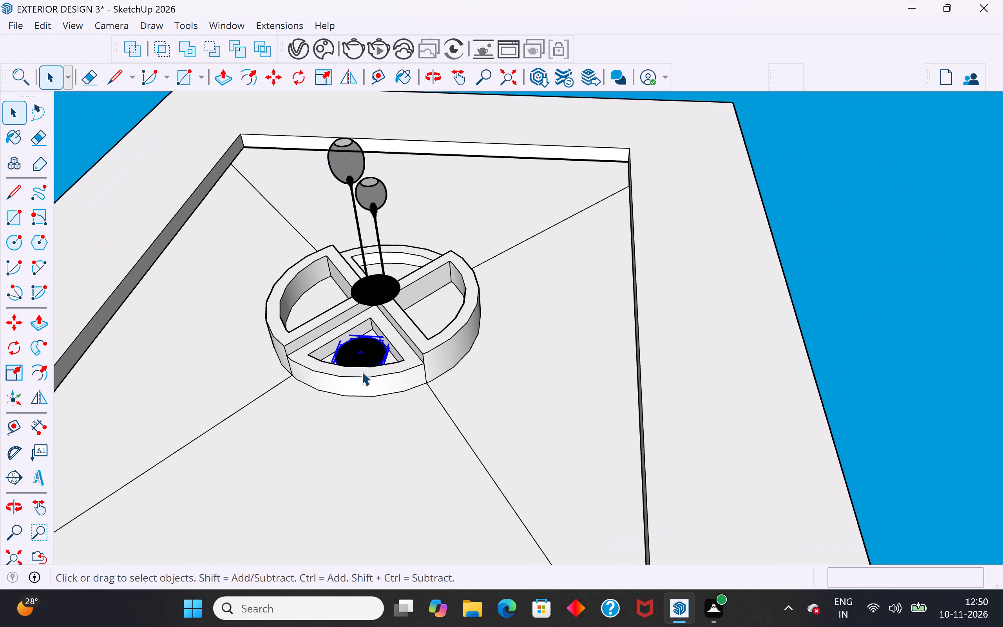
{"action": "key", "text": "s"}
{"action": "scroll", "coordinate": [366, 357], "scroll_direction": "up", "scroll_amount": 9}
{"action": "scroll", "coordinate": [404, 324], "scroll_direction": "up", "scroll_amount": 5}
{"action": "middle_click_drag", "start_coordinate": [417, 317], "coordinate": [425, 413]}
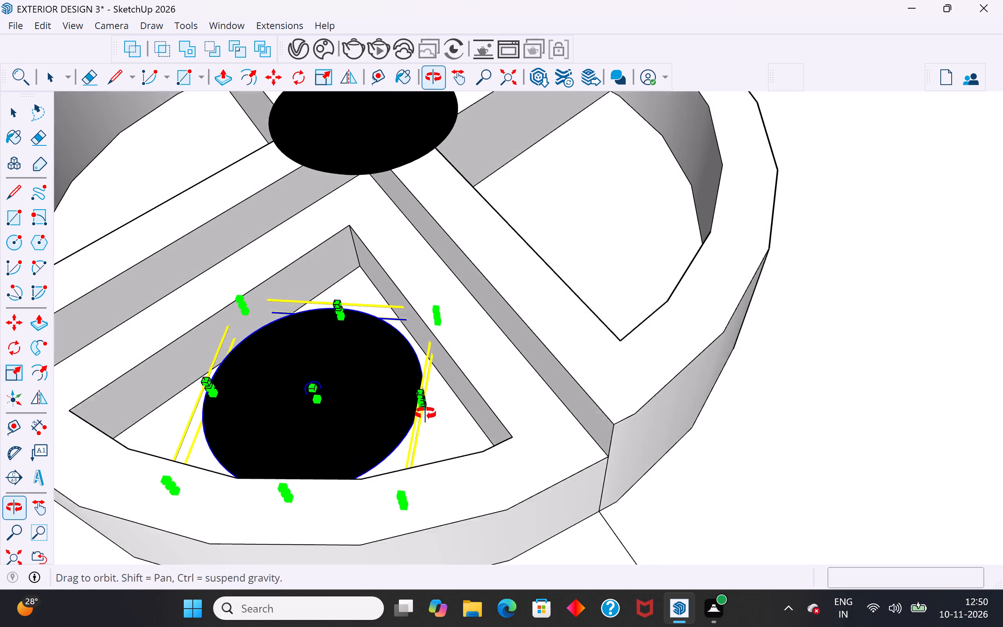
{"action": "middle_click_drag", "start_coordinate": [425, 413], "coordinate": [426, 416]}
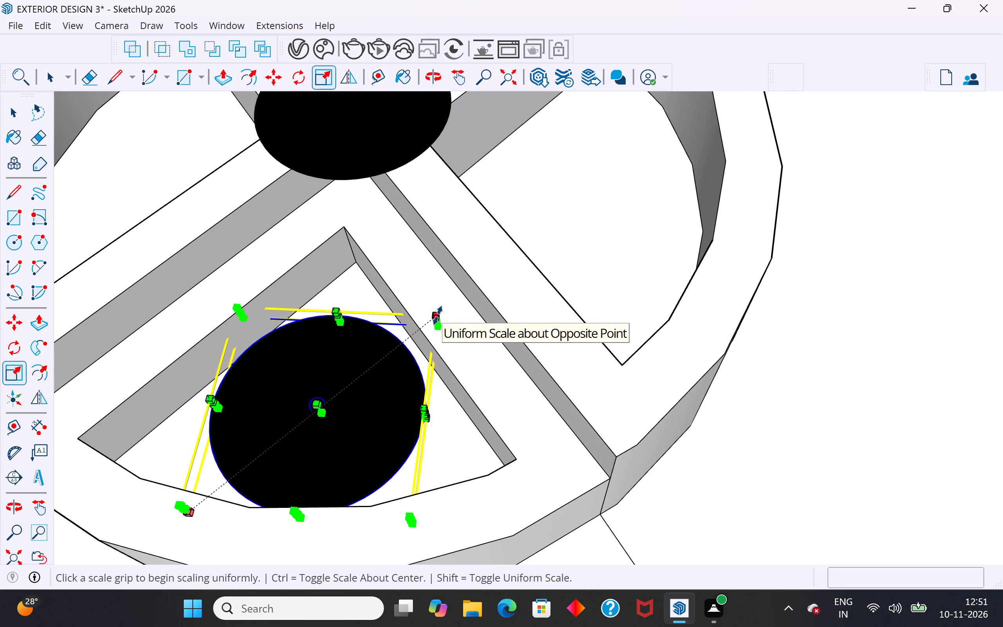
{"action": "left_click_drag", "start_coordinate": [438, 315], "coordinate": [416, 344], "text": "ctrl"}
{"action": "middle_click_drag", "start_coordinate": [480, 411], "coordinate": [473, 301]}
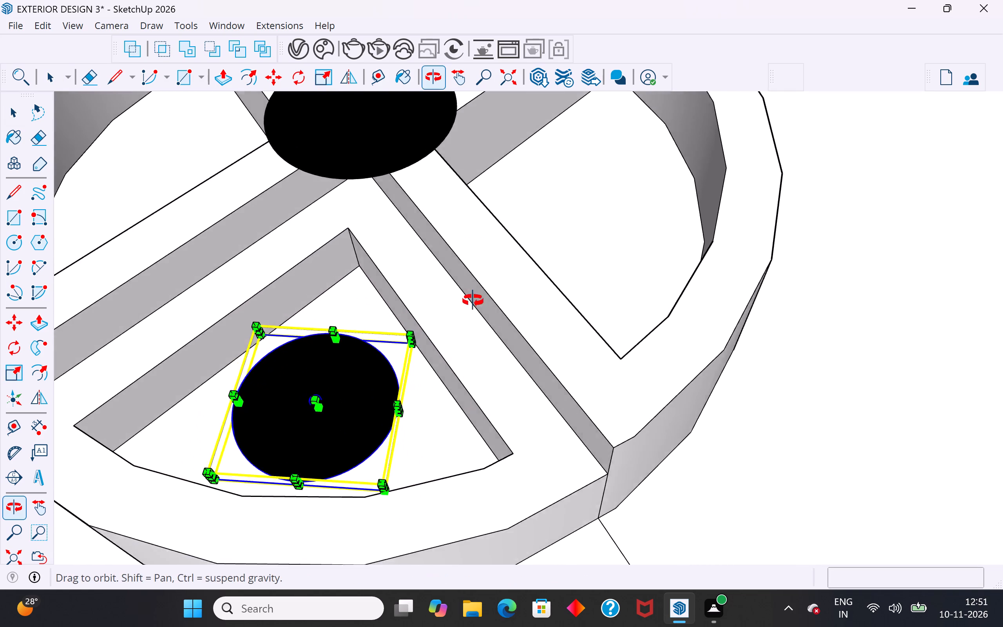
{"action": "middle_click_drag", "start_coordinate": [473, 301], "coordinate": [409, 248]}
{"action": "left_click", "coordinate": [15, 112]}
Examine from several angles and distances how the reduced plate sits inside the wedge-shaped compartment.
{"action": "scroll", "coordinate": [623, 386], "scroll_direction": "down", "scroll_amount": 6}
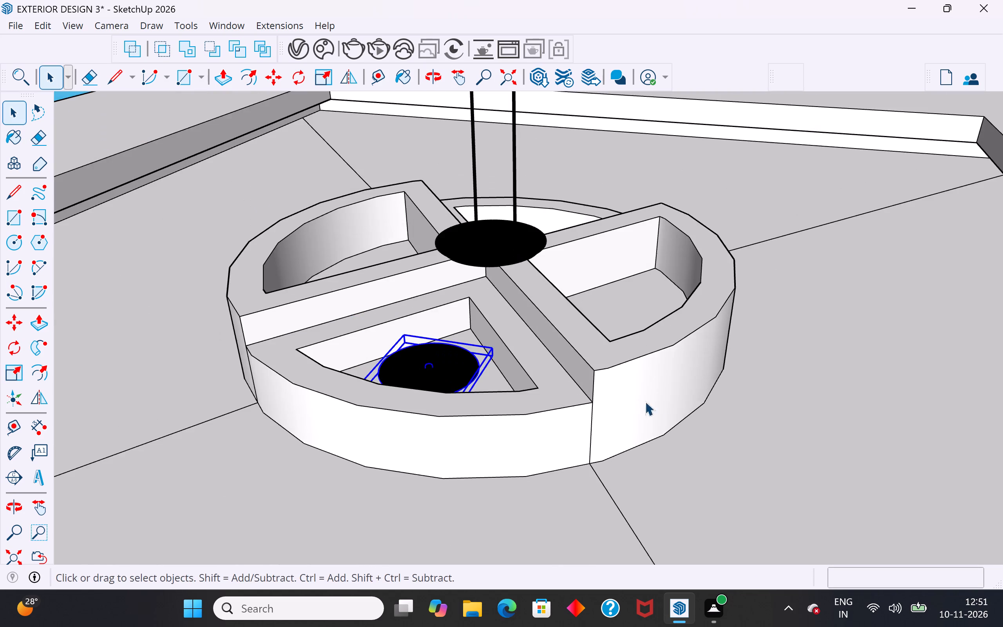
{"action": "middle_click_drag", "start_coordinate": [666, 415], "coordinate": [482, 275]}
{"action": "middle_click_drag", "start_coordinate": [453, 341], "coordinate": [505, 400]}
{"action": "scroll", "coordinate": [738, 477], "scroll_direction": "down", "scroll_amount": 3}
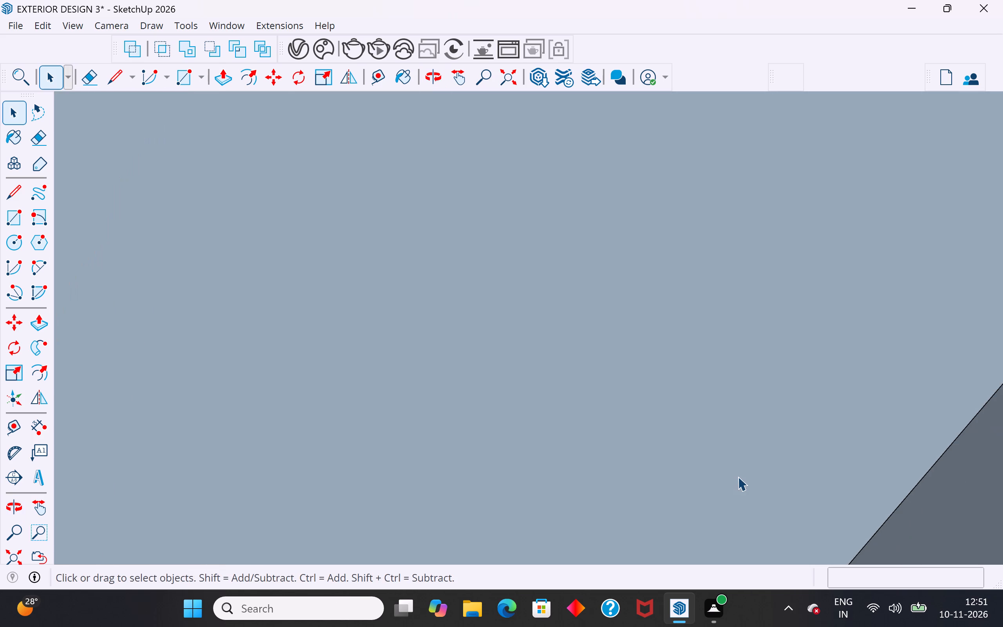
{"action": "scroll", "coordinate": [738, 477], "scroll_direction": "down", "scroll_amount": 13}
{"action": "scroll", "coordinate": [713, 472], "scroll_direction": "down", "scroll_amount": 20}
{"action": "scroll", "coordinate": [713, 472], "scroll_direction": "down", "scroll_amount": 2}
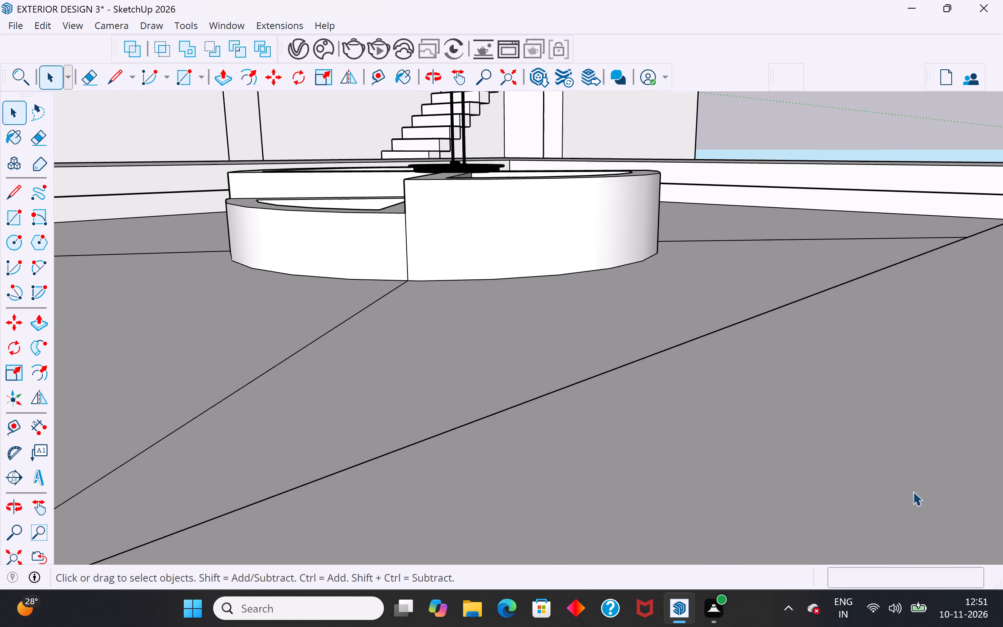
{"action": "scroll", "coordinate": [913, 491], "scroll_direction": "down", "scroll_amount": 5}
{"action": "middle_click_drag", "start_coordinate": [579, 279], "coordinate": [631, 373]}
{"action": "scroll", "coordinate": [632, 447], "scroll_direction": "down", "scroll_amount": 13}
{"action": "left_click", "coordinate": [709, 154]}
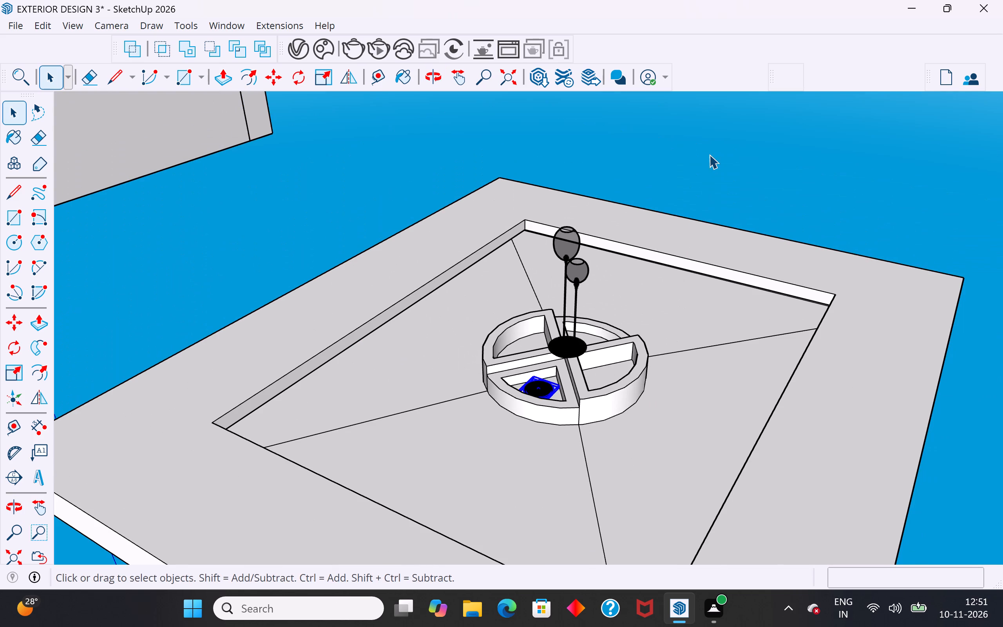
{"action": "scroll", "coordinate": [546, 388], "scroll_direction": "up", "scroll_amount": 11}
{"action": "left_click", "coordinate": [547, 394]}
{"action": "middle_click_drag", "start_coordinate": [574, 421], "coordinate": [528, 487]}
{"action": "scroll", "coordinate": [528, 487], "scroll_direction": "up", "scroll_amount": 3}
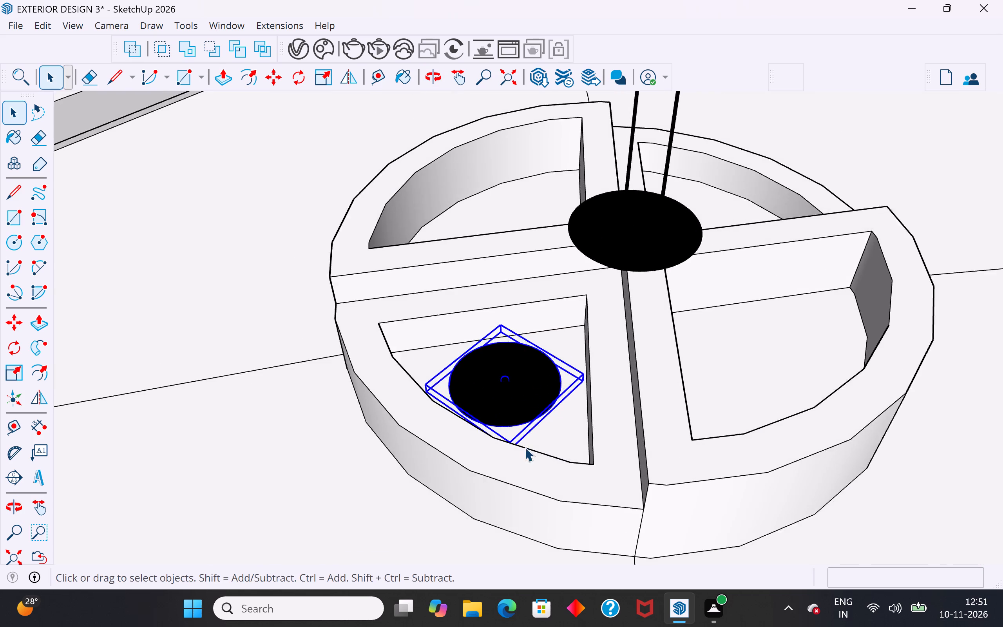
{"action": "scroll", "coordinate": [525, 447], "scroll_direction": "up", "scroll_amount": 3}
{"action": "middle_click_drag", "start_coordinate": [535, 428], "coordinate": [532, 373]}
{"action": "scroll", "coordinate": [532, 373], "scroll_direction": "up", "scroll_amount": 13}
{"action": "middle_click_drag", "start_coordinate": [672, 323], "coordinate": [672, 272]}
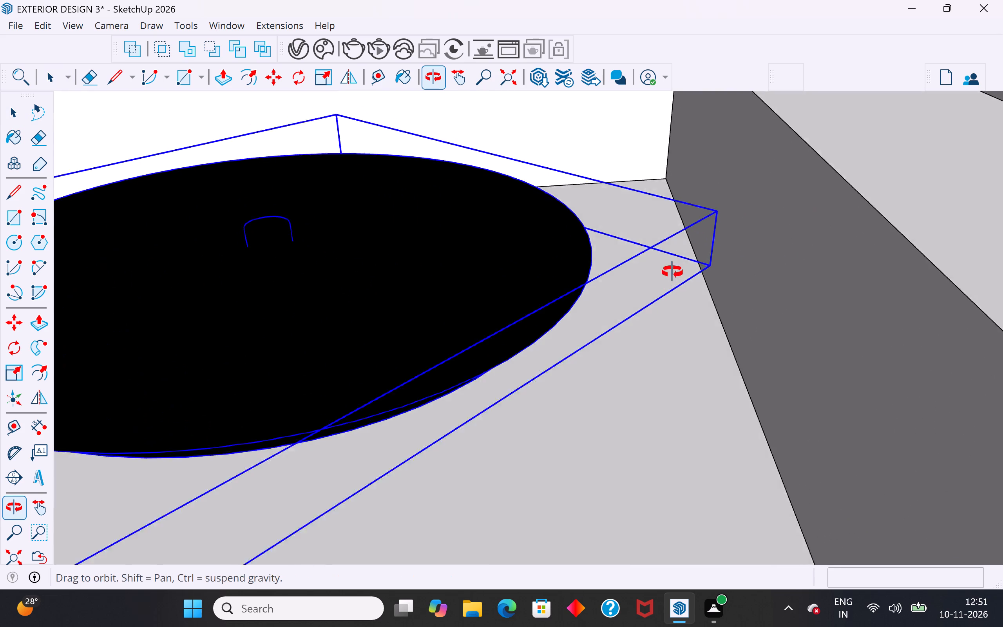
{"action": "middle_click_drag", "start_coordinate": [672, 272], "coordinate": [639, 289]}
{"action": "scroll", "coordinate": [607, 462], "scroll_direction": "down", "scroll_amount": 2}
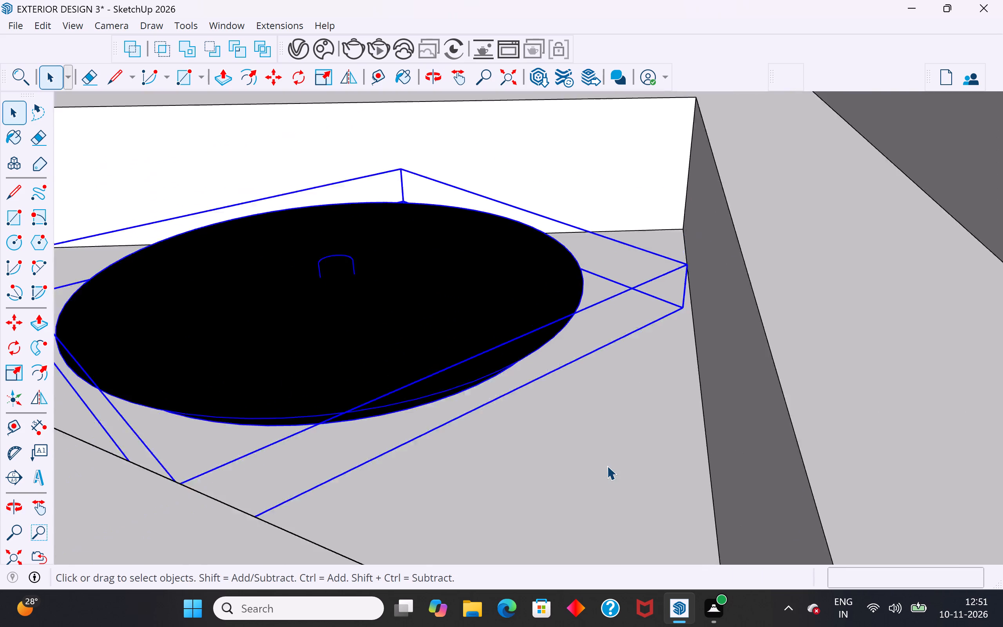
{"action": "scroll", "coordinate": [607, 466], "scroll_direction": "down", "scroll_amount": 14}
{"action": "middle_click_drag", "start_coordinate": [597, 432], "coordinate": [549, 488]}
{"action": "scroll", "coordinate": [559, 471], "scroll_direction": "down", "scroll_amount": 10}
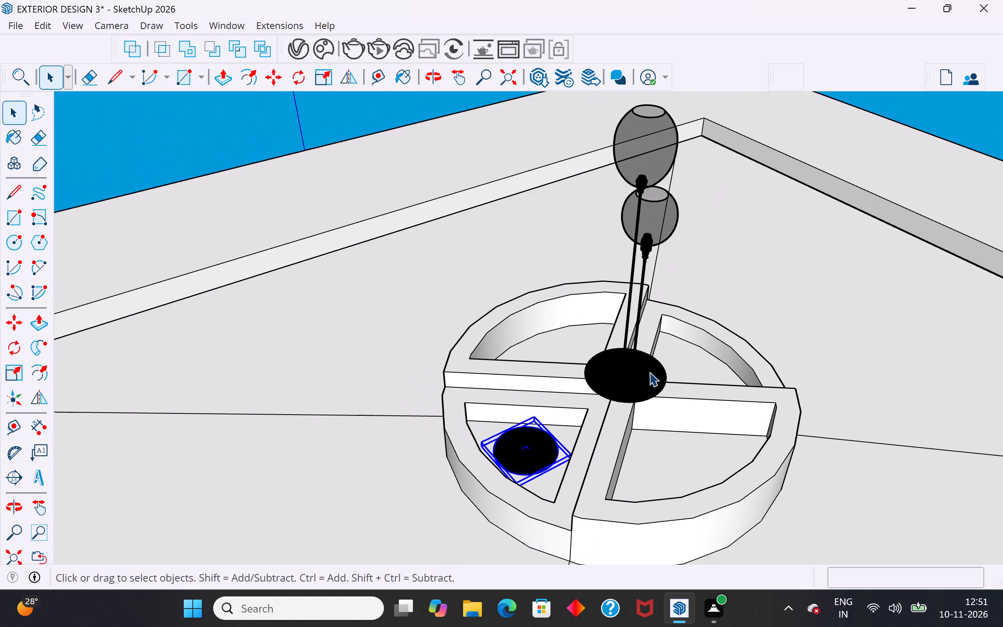
Move the shorter rod and its globe shade about 9 1/2" from the central plate onto the compartment's plate, then deselect them.
{"action": "middle_click_drag", "start_coordinate": [612, 362], "coordinate": [535, 387]}
{"action": "middle_click_drag", "start_coordinate": [626, 399], "coordinate": [400, 394]}
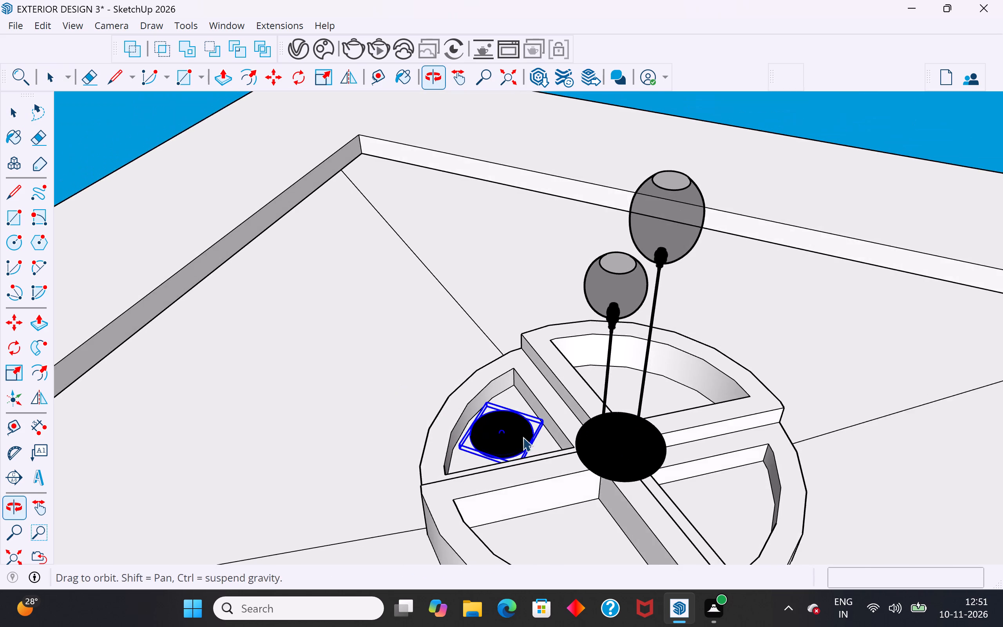
{"action": "scroll", "coordinate": [574, 425], "scroll_direction": "up", "scroll_amount": 3}
{"action": "left_click", "coordinate": [616, 422]}
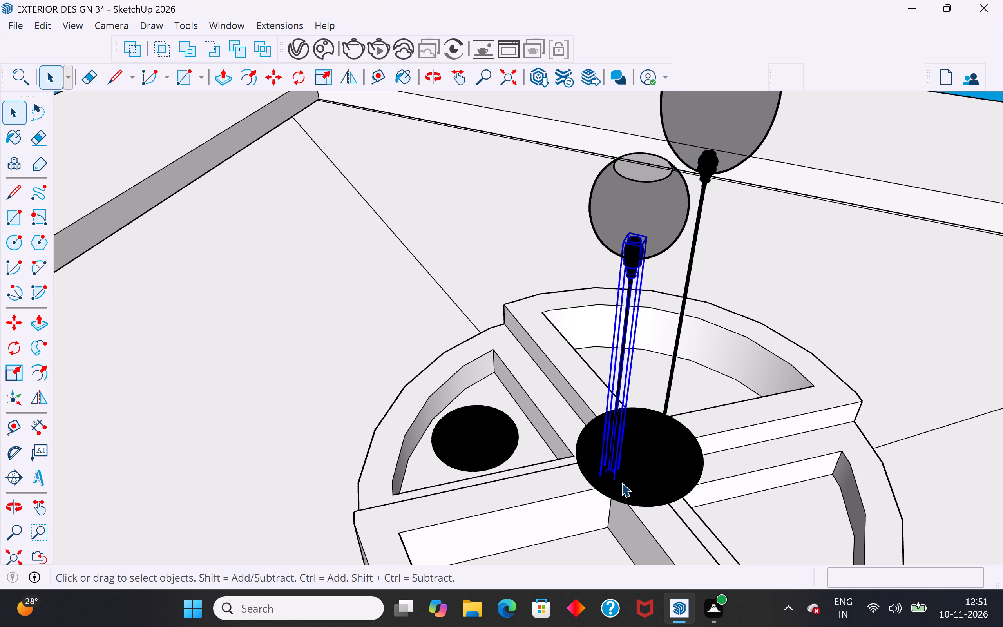
{"action": "middle_click_drag", "start_coordinate": [621, 471], "coordinate": [648, 331]}
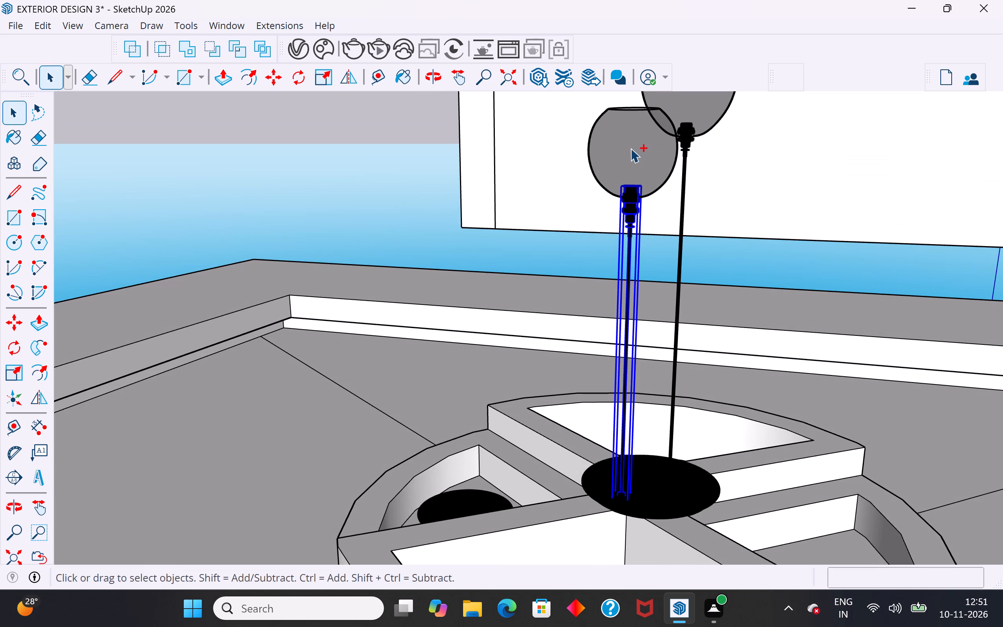
{"action": "left_click", "coordinate": [629, 136], "text": "ctrl"}
{"action": "scroll", "coordinate": [635, 437], "scroll_direction": "down", "scroll_amount": 4}
{"action": "scroll", "coordinate": [625, 485], "scroll_direction": "up", "scroll_amount": 4}
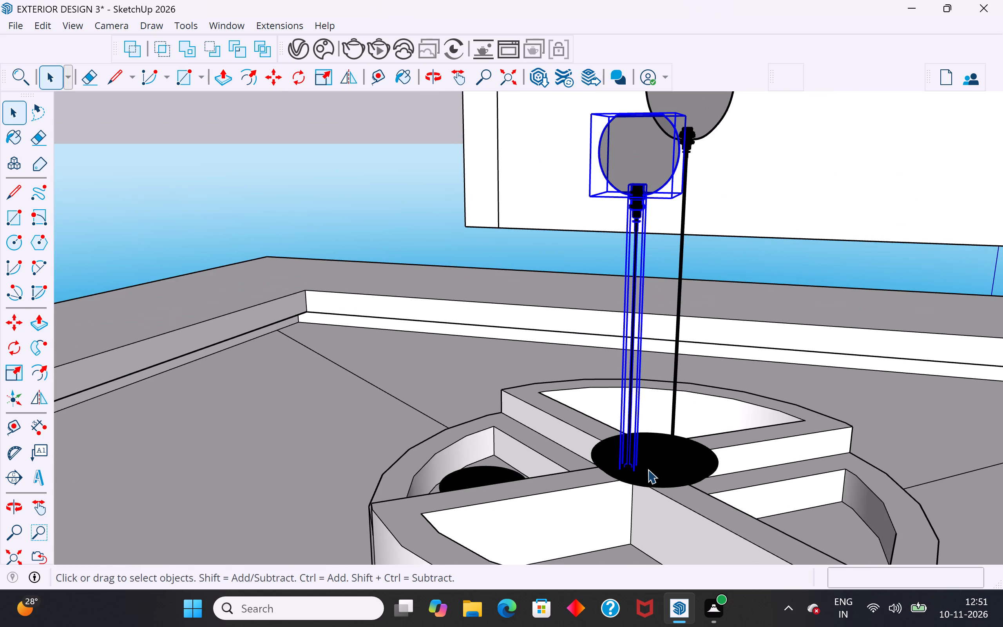
{"action": "key", "text": "m"}
{"action": "left_click", "coordinate": [639, 472]}
{"action": "scroll", "coordinate": [747, 477], "scroll_direction": "down", "scroll_amount": 5}
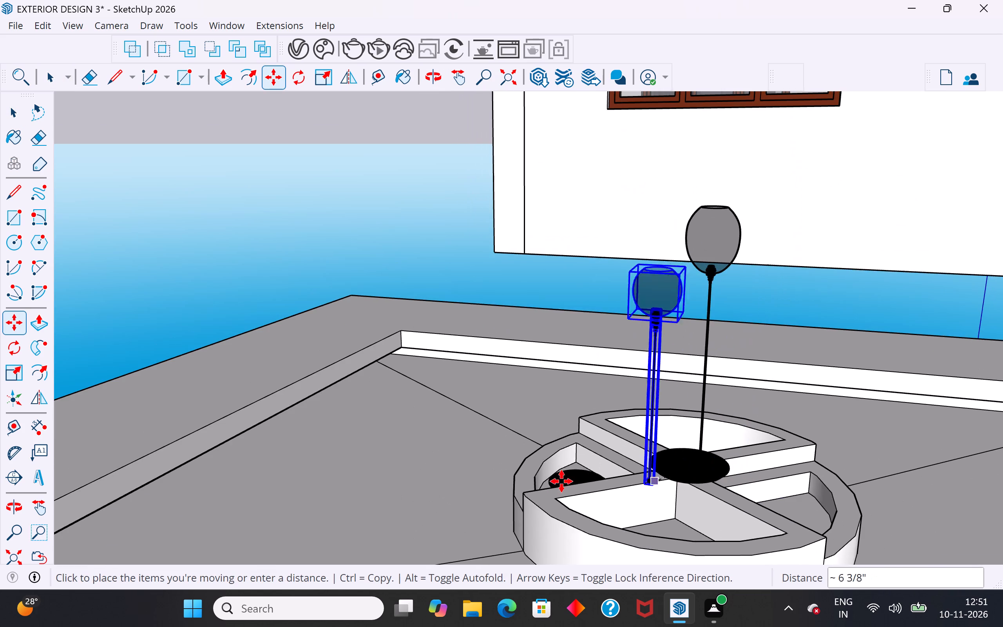
{"action": "middle_click_drag", "start_coordinate": [559, 481], "coordinate": [611, 569]}
{"action": "scroll", "coordinate": [560, 469], "scroll_direction": "up", "scroll_amount": 11}
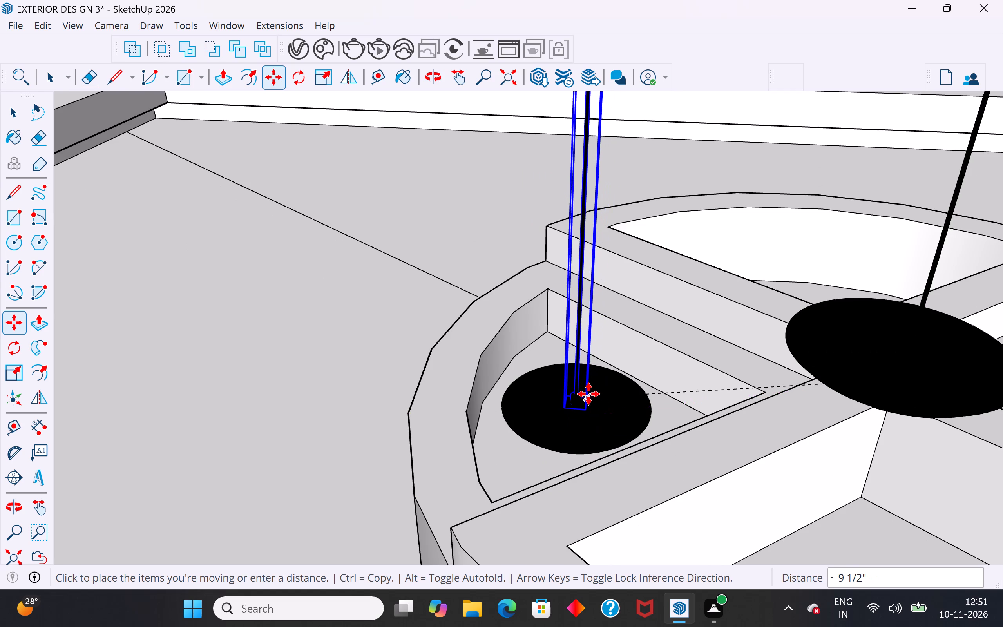
{"action": "left_click", "coordinate": [588, 394]}
{"action": "scroll", "coordinate": [588, 488], "scroll_direction": "down", "scroll_amount": 16}
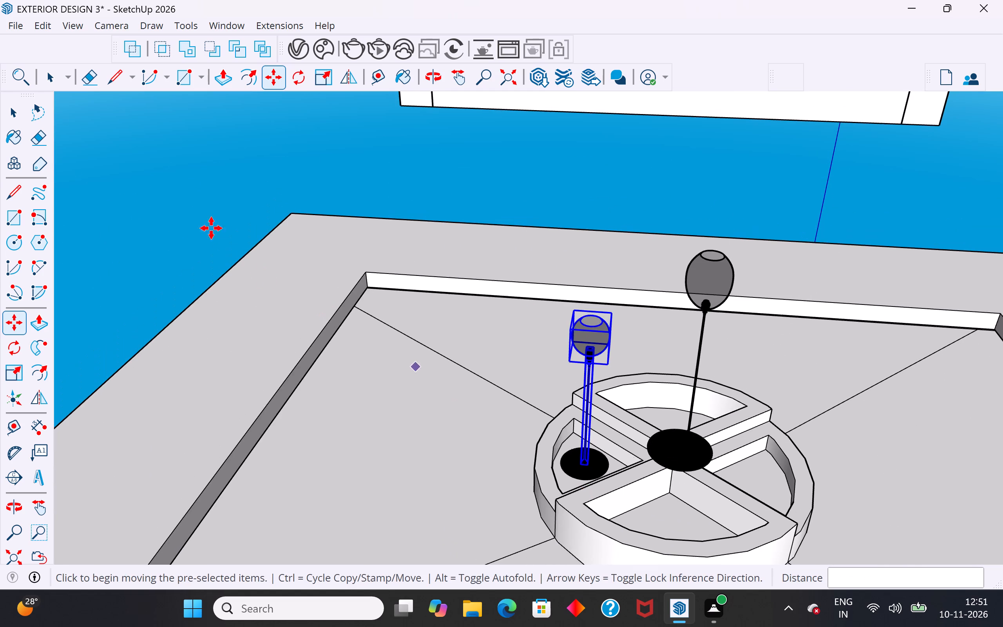
{"action": "left_click", "coordinate": [17, 119]}
{"action": "left_click", "coordinate": [129, 212]}
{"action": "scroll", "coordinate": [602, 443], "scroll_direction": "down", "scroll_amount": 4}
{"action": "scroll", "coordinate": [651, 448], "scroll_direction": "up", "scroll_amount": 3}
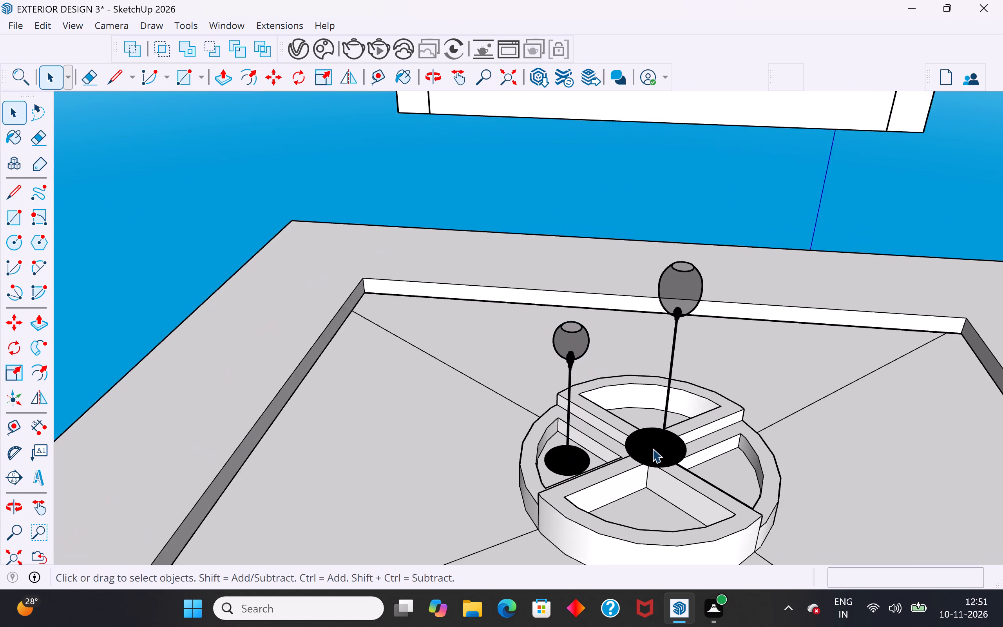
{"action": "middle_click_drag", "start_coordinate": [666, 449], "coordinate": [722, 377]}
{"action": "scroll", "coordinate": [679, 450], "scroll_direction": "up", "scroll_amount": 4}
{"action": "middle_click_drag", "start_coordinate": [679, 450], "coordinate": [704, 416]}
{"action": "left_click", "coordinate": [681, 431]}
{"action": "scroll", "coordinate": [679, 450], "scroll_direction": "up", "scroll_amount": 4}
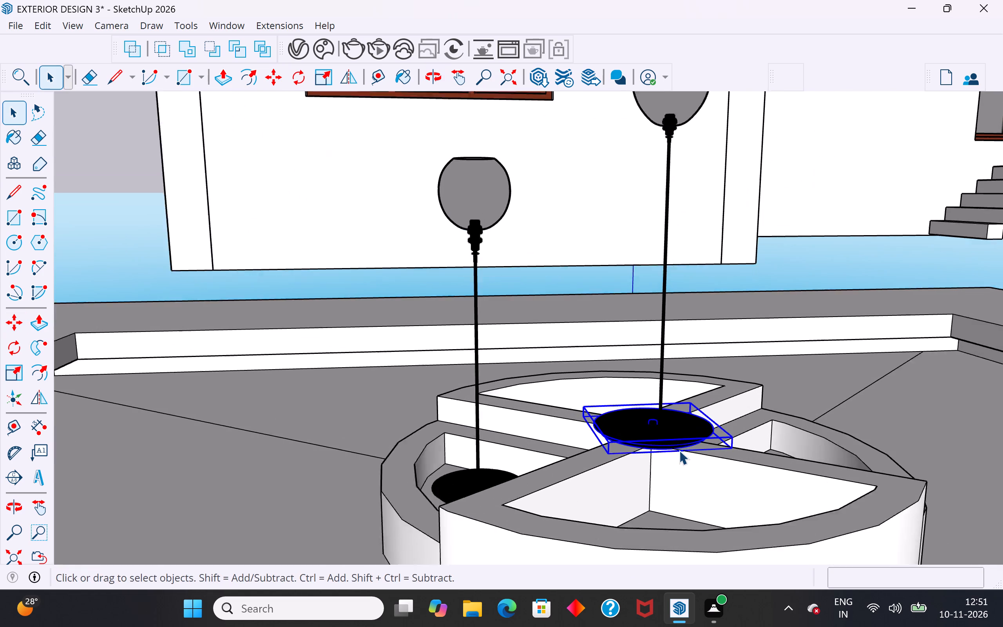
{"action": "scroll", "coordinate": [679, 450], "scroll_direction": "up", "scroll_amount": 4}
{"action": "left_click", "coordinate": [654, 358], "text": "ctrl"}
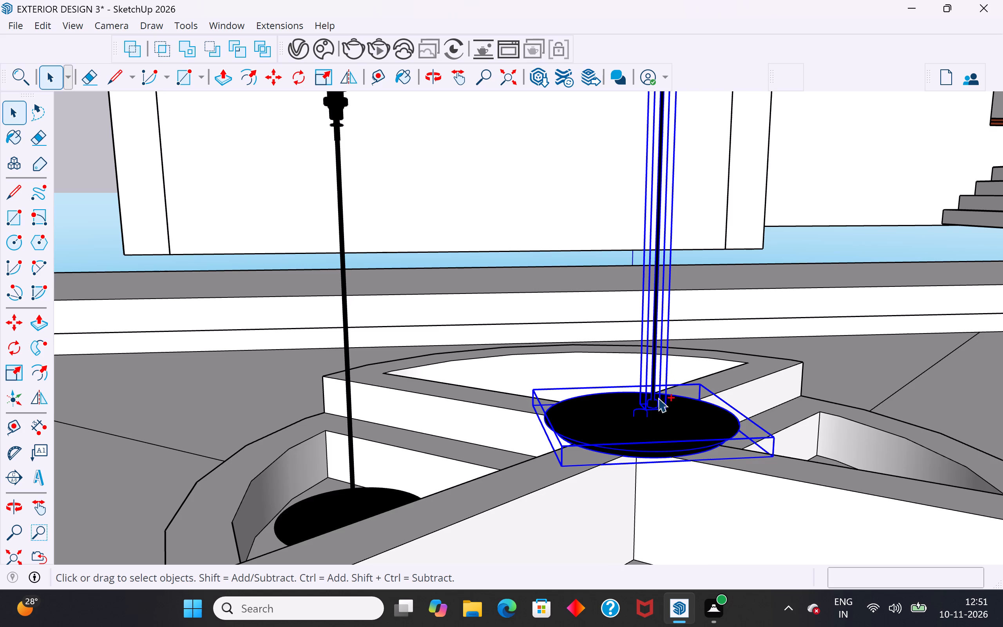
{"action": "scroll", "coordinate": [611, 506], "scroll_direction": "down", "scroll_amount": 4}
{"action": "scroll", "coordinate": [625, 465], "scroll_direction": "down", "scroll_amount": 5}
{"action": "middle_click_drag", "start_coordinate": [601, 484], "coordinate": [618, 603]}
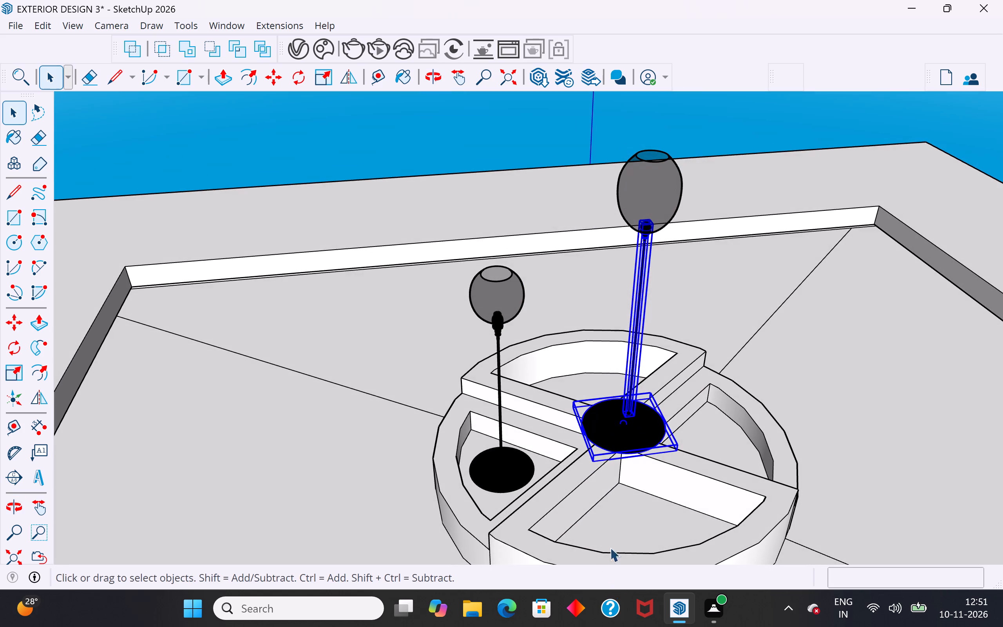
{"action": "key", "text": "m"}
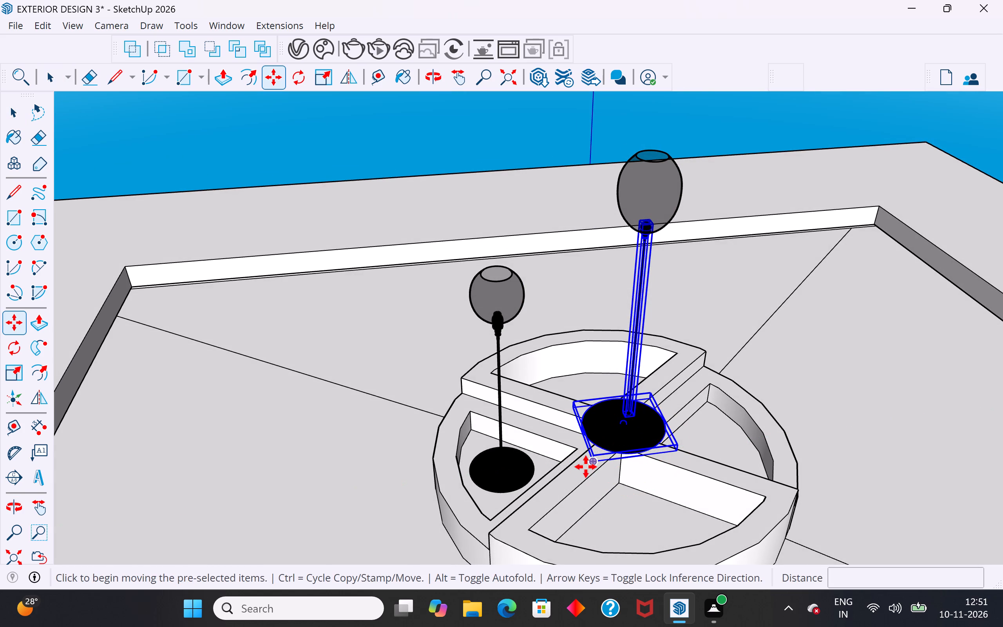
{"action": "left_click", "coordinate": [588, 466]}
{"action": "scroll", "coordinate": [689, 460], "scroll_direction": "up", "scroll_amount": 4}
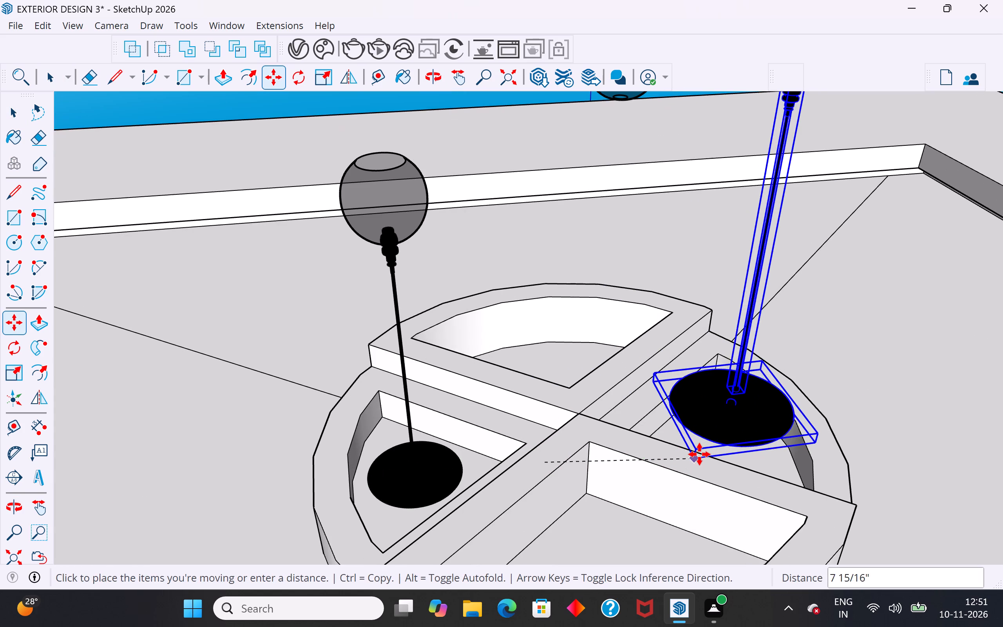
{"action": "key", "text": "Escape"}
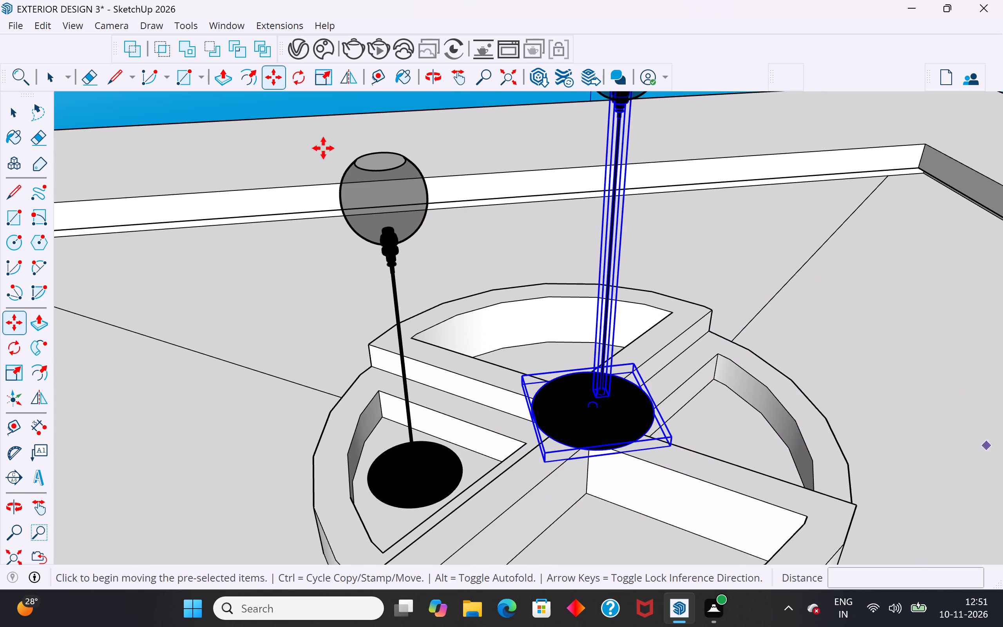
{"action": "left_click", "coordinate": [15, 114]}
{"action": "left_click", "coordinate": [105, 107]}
Scale the central round plate down uniformly about its centre under the taller rod, then deselect it.
{"action": "left_click", "coordinate": [599, 424]}
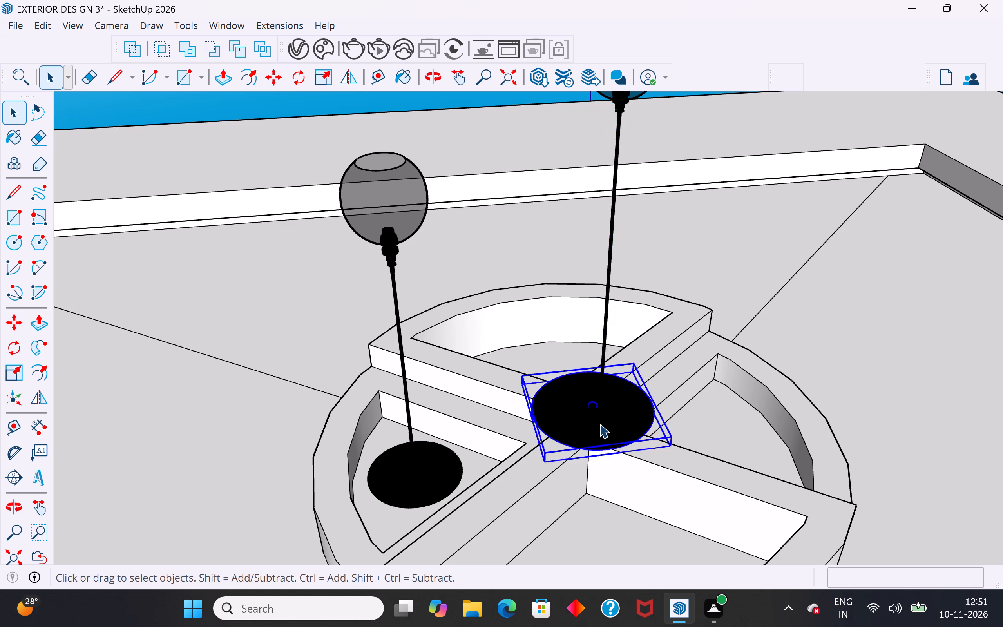
{"action": "scroll", "coordinate": [626, 437], "scroll_direction": "up", "scroll_amount": 1}
{"action": "key", "text": "s"}
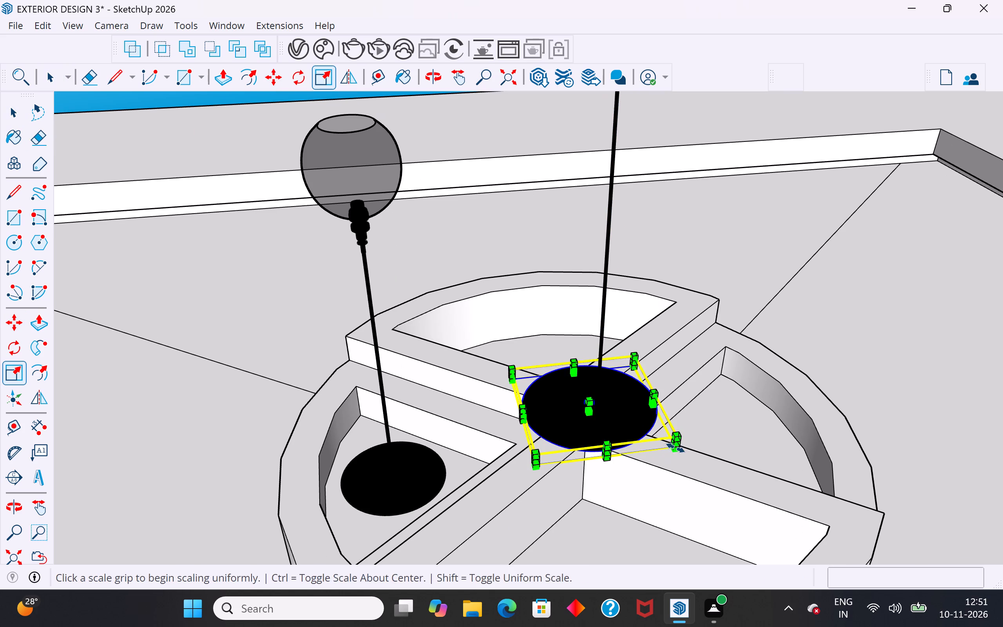
{"action": "left_click_drag", "start_coordinate": [677, 437], "coordinate": [654, 434], "text": "ctrl"}
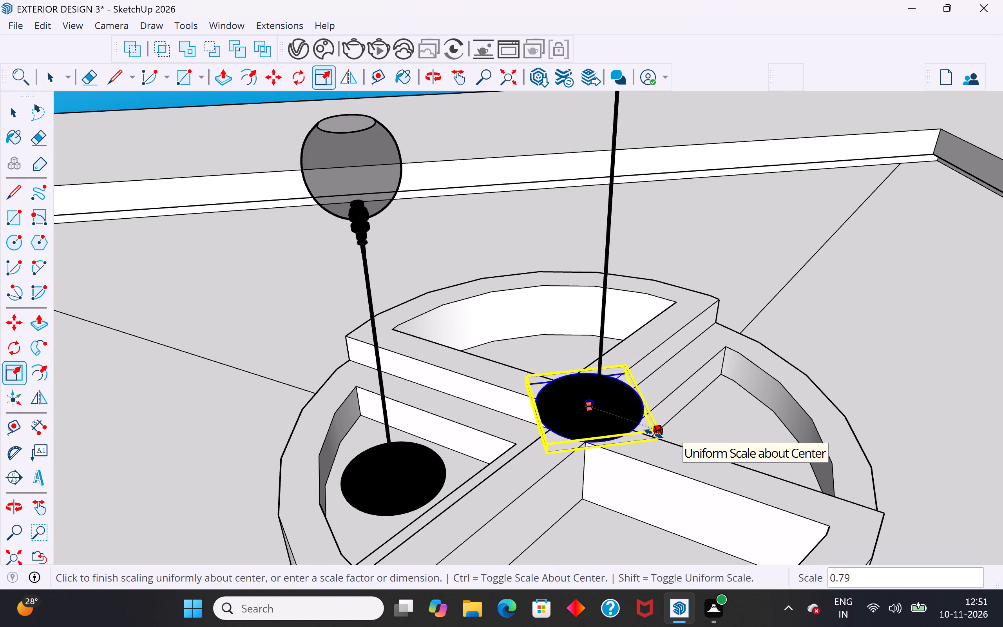
{"action": "left_click_drag", "start_coordinate": [654, 434], "coordinate": [645, 434], "text": "ctrl"}
{"action": "scroll", "coordinate": [641, 482], "scroll_direction": "down", "scroll_amount": 6}
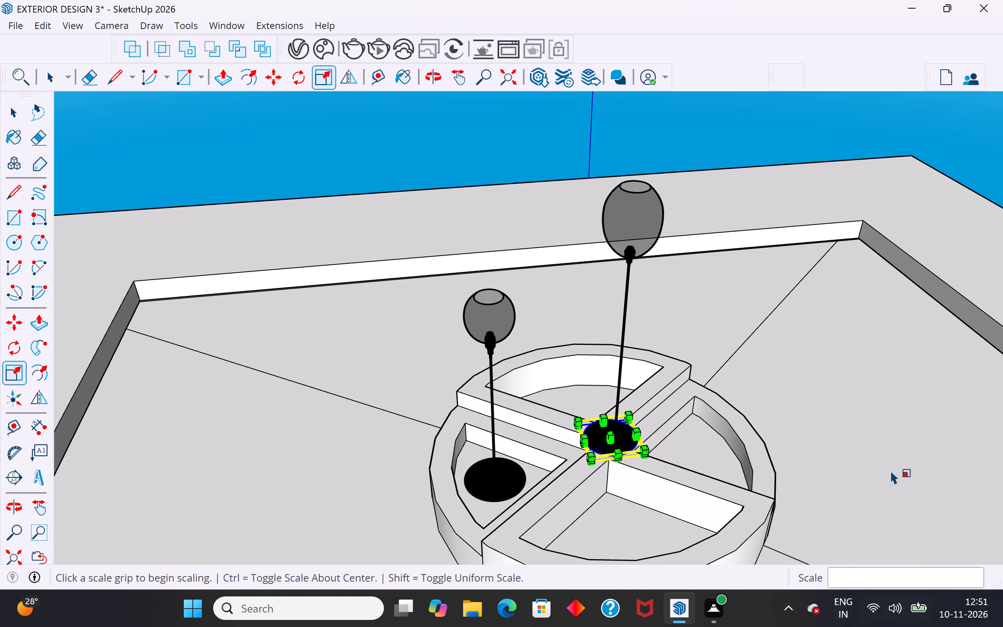
{"action": "left_click", "coordinate": [18, 109]}
{"action": "left_click", "coordinate": [266, 150]}
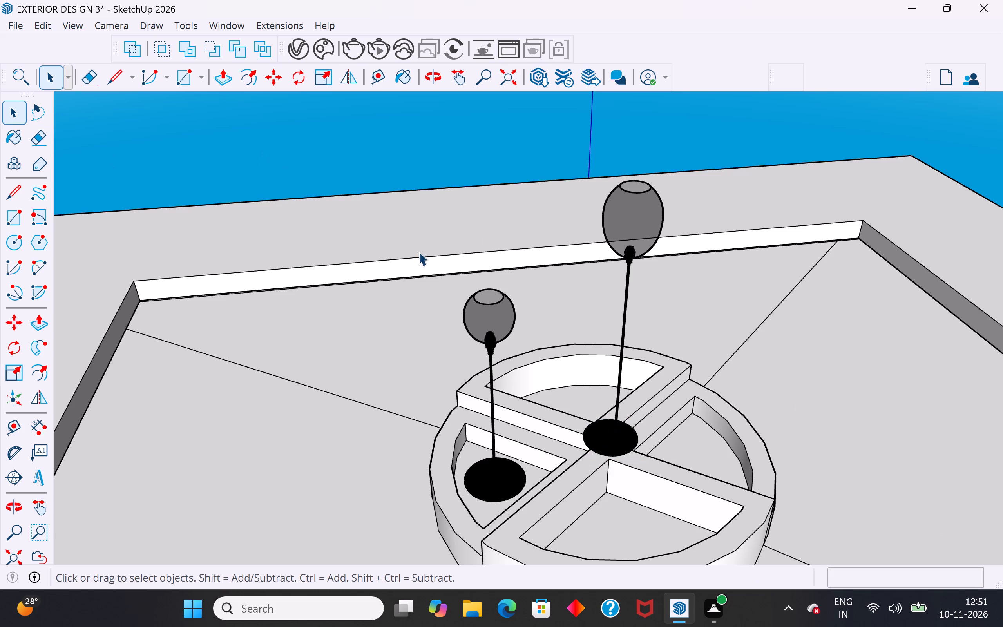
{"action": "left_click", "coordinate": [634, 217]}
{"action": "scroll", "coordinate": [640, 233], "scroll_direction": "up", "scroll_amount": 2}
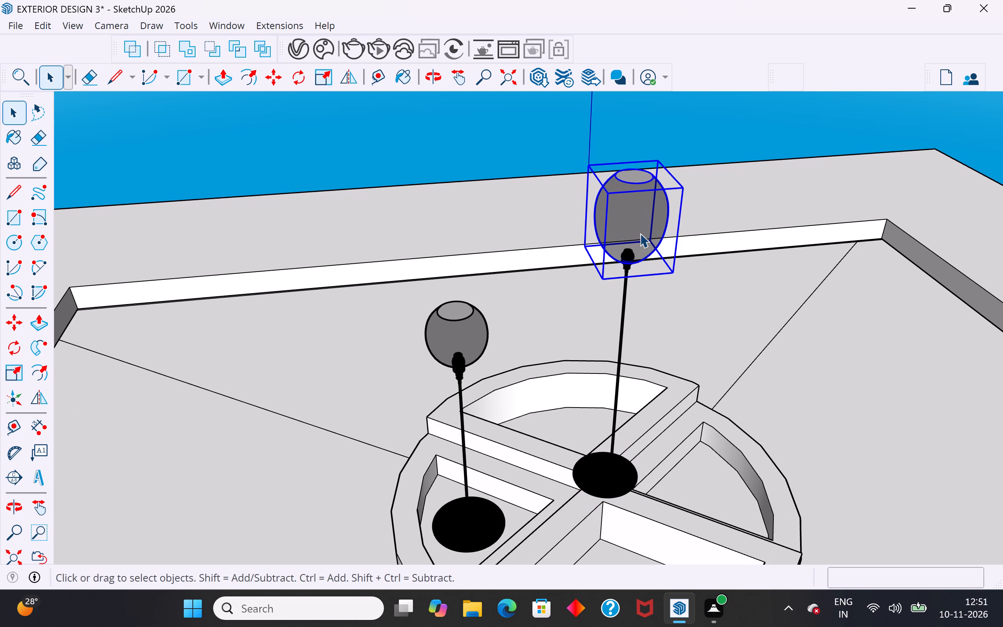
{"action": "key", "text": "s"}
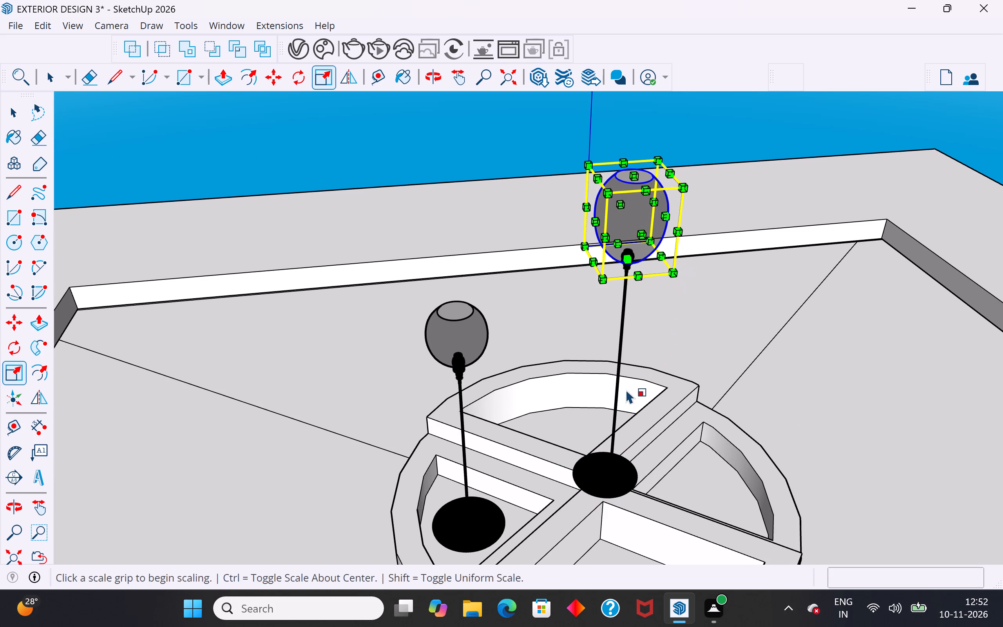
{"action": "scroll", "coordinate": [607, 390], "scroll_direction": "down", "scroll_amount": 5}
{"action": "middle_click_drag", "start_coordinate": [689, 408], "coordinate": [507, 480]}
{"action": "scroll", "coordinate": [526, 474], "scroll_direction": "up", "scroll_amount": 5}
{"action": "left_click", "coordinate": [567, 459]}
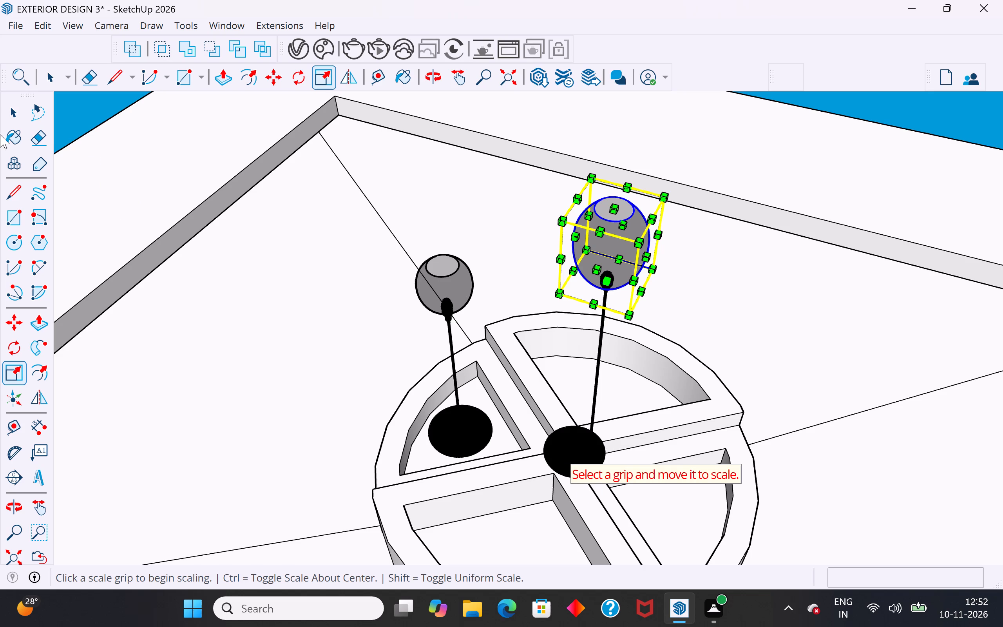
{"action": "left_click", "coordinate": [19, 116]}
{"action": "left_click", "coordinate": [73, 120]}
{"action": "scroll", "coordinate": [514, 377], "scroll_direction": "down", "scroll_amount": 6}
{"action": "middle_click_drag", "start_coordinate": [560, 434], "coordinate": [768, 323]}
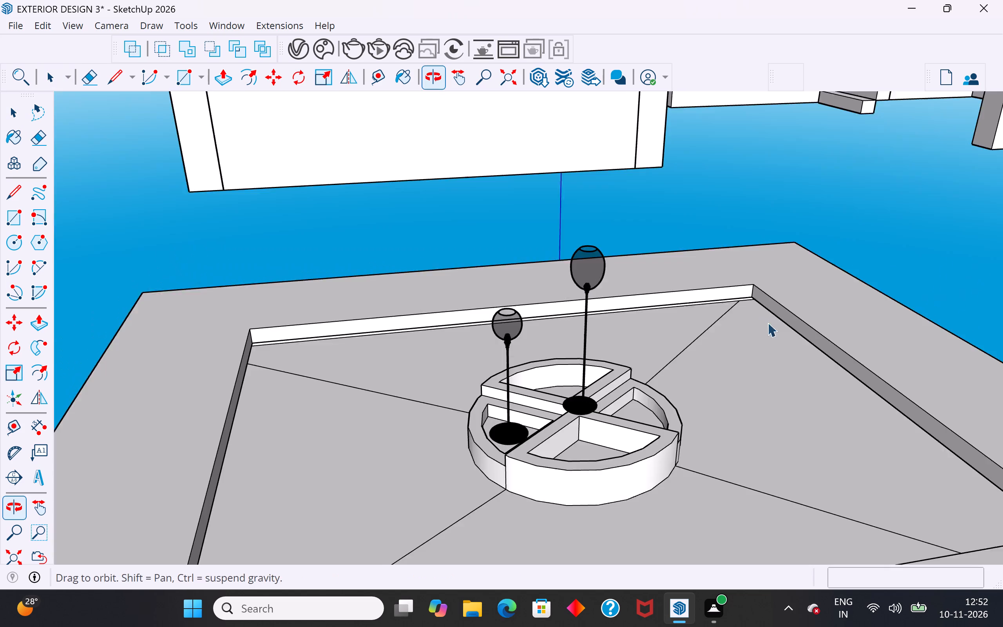
Move the small round plate from the fixture's centre into the empty wedge-shaped compartment opposite the one holding the other plate.
{"action": "scroll", "coordinate": [598, 399], "scroll_direction": "up", "scroll_amount": 9}
{"action": "middle_click_drag", "start_coordinate": [651, 420], "coordinate": [617, 437]}
{"action": "left_click", "coordinate": [553, 432]}
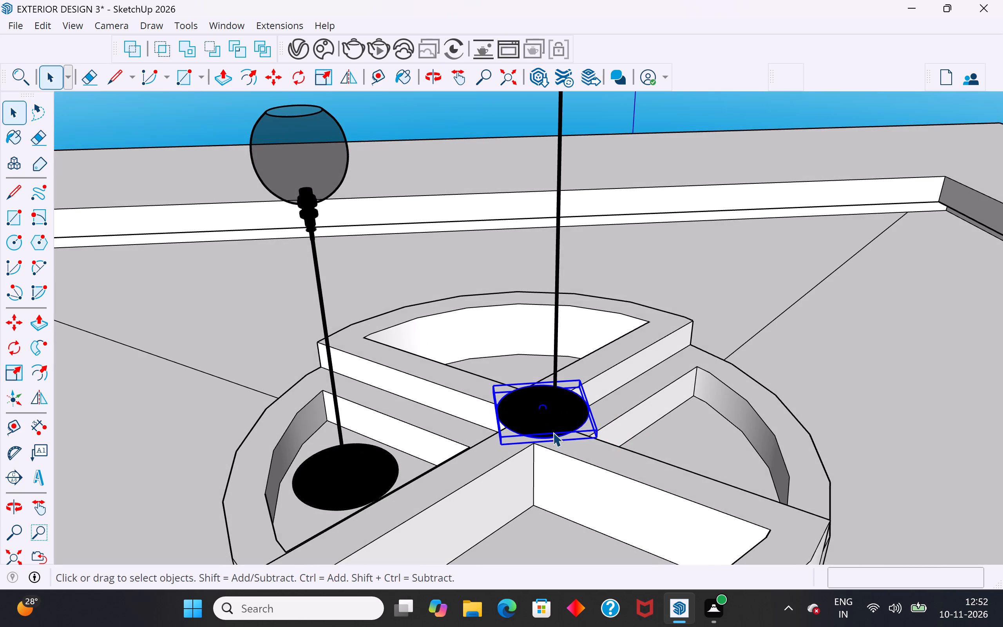
{"action": "key", "text": "m"}
{"action": "left_click", "coordinate": [500, 447]}
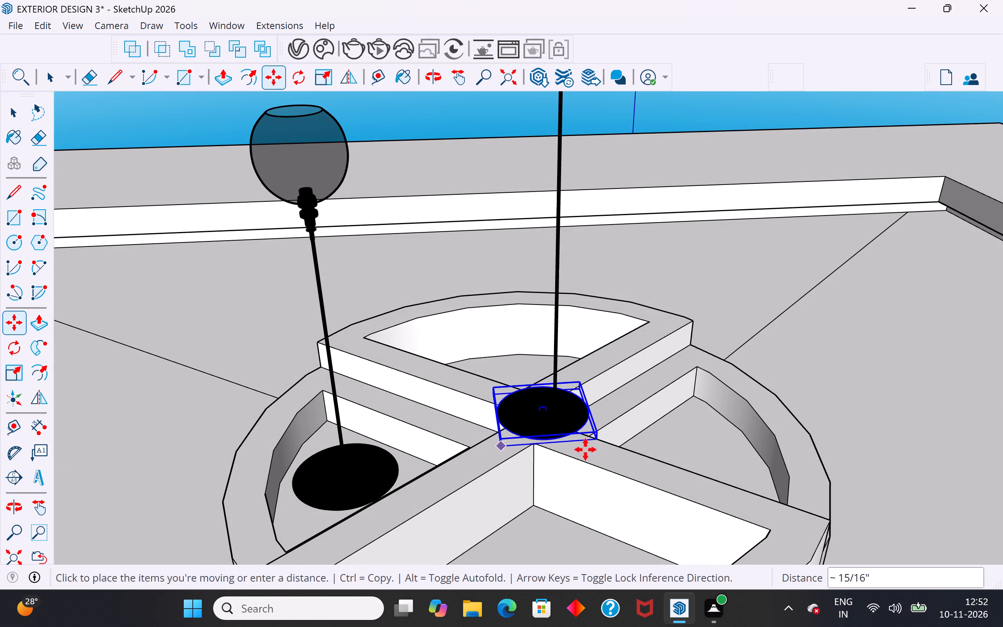
{"action": "scroll", "coordinate": [666, 452], "scroll_direction": "up", "scroll_amount": 3}
{"action": "middle_click_drag", "start_coordinate": [681, 453], "coordinate": [677, 626]}
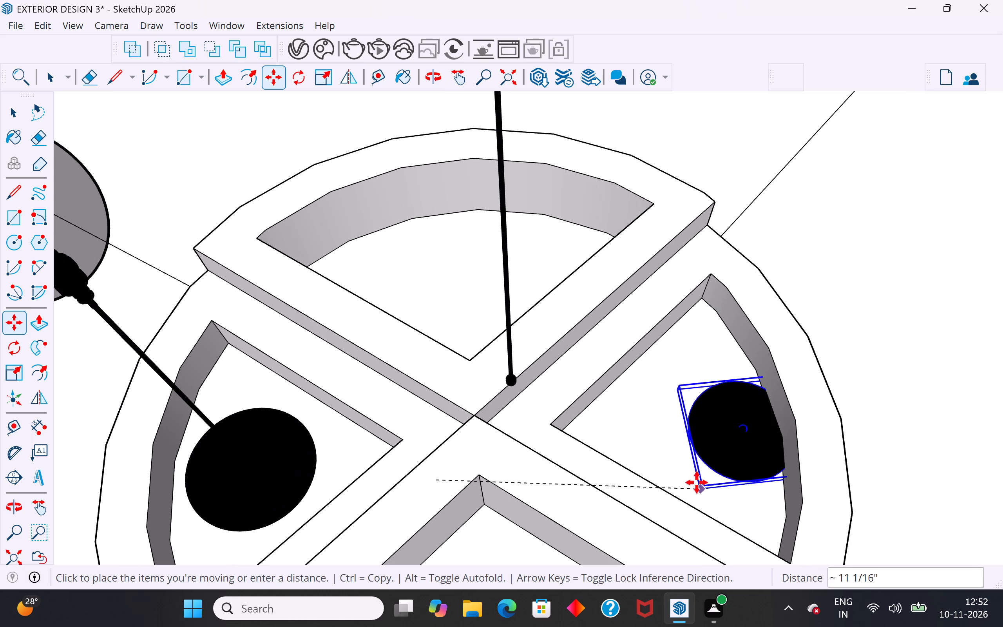
{"action": "left_click", "coordinate": [643, 481]}
{"action": "scroll", "coordinate": [712, 502], "scroll_direction": "up", "scroll_amount": 1}
{"action": "middle_click_drag", "start_coordinate": [712, 502], "coordinate": [671, 464]}
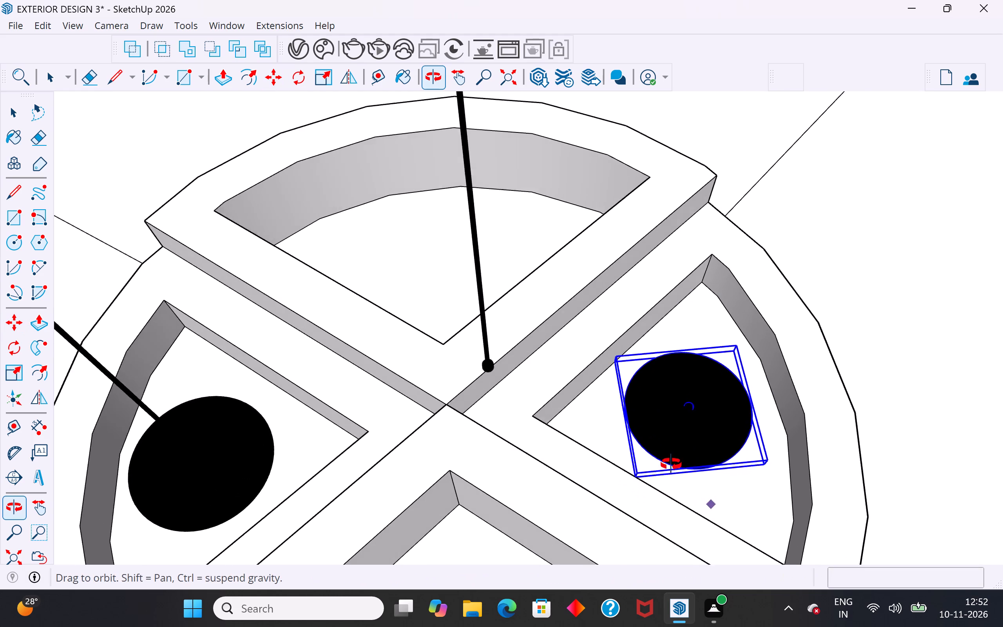
{"action": "middle_click_drag", "start_coordinate": [671, 464], "coordinate": [568, 290]}
{"action": "left_click", "coordinate": [728, 468]}
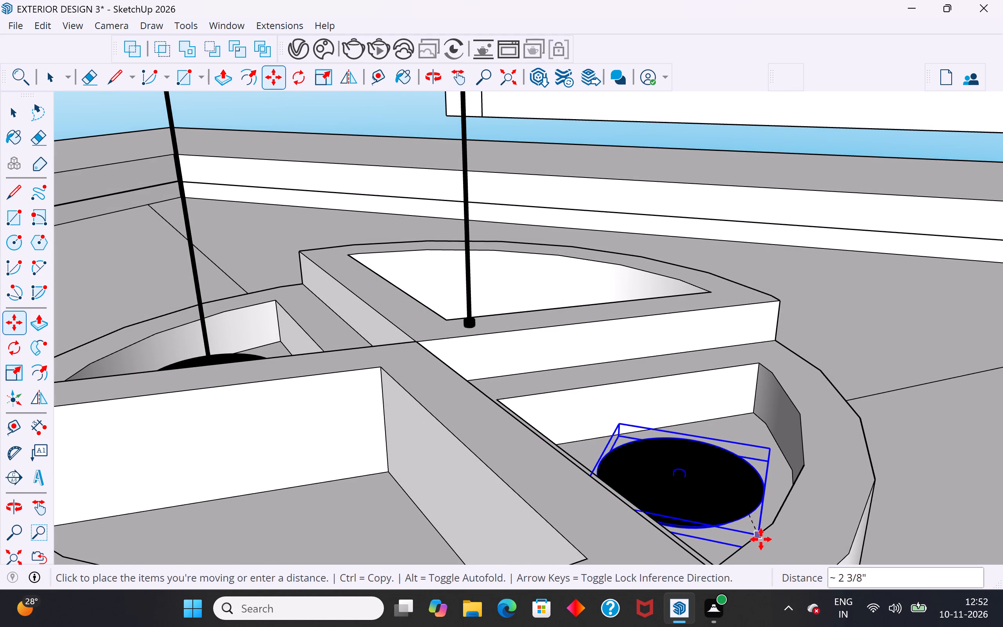
{"action": "left_click", "coordinate": [772, 530]}
Move the small plate about 1 7/8" sideways to centre it between the compartment's two straight walls.
{"action": "middle_click_drag", "start_coordinate": [859, 487], "coordinate": [500, 520]}
{"action": "scroll", "coordinate": [615, 452], "scroll_direction": "down", "scroll_amount": 5}
{"action": "middle_click_drag", "start_coordinate": [635, 470], "coordinate": [560, 529]}
{"action": "scroll", "coordinate": [610, 312], "scroll_direction": "down", "scroll_amount": 2}
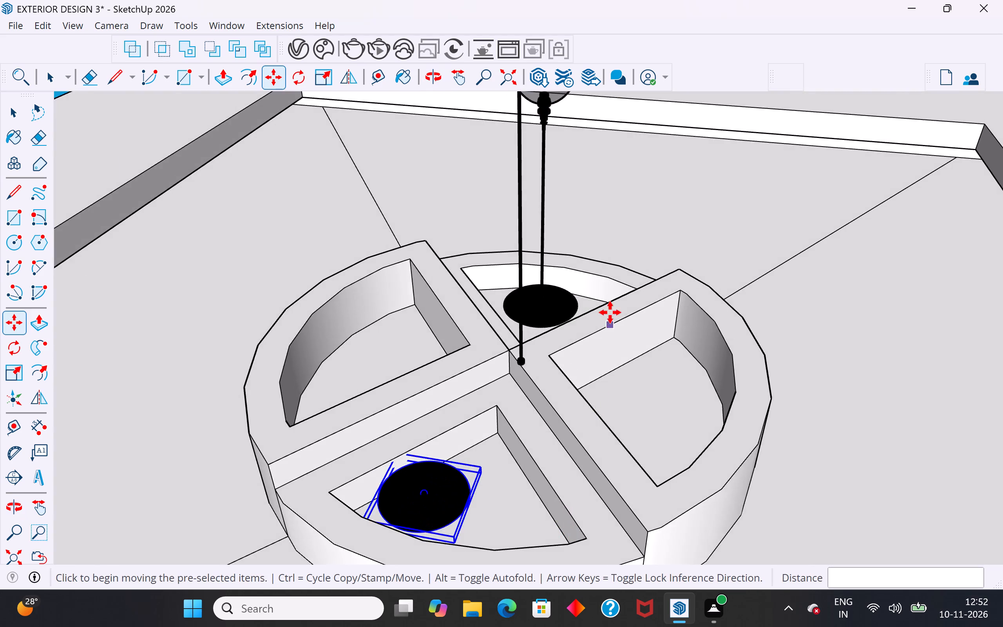
{"action": "scroll", "coordinate": [610, 312], "scroll_direction": "down", "scroll_amount": 2}
{"action": "middle_click_drag", "start_coordinate": [602, 346], "coordinate": [660, 507]}
{"action": "scroll", "coordinate": [551, 489], "scroll_direction": "up", "scroll_amount": 3}
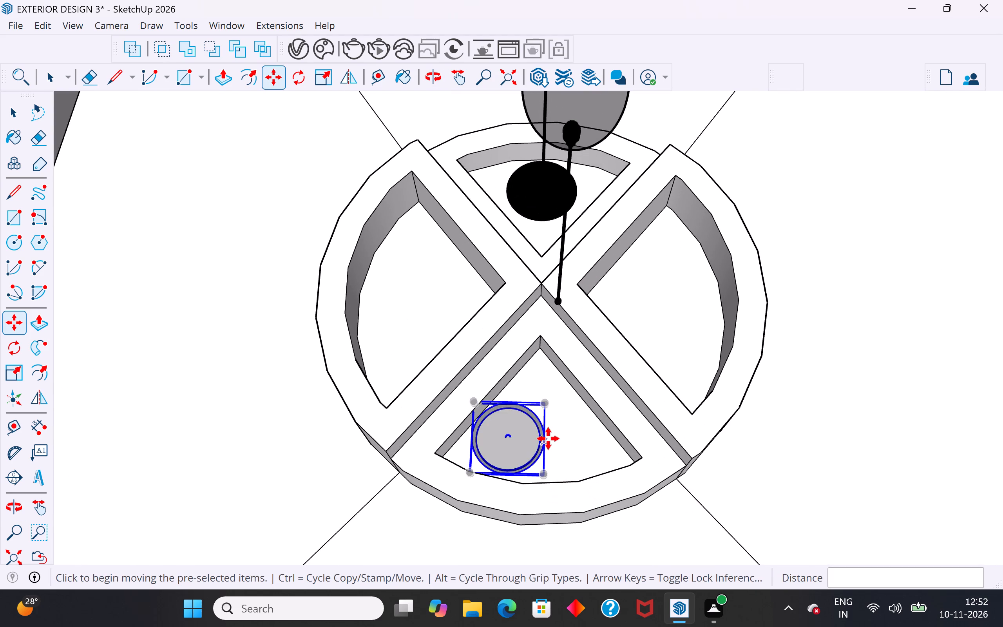
{"action": "left_click", "coordinate": [547, 439]}
{"action": "left_click", "coordinate": [575, 442]}
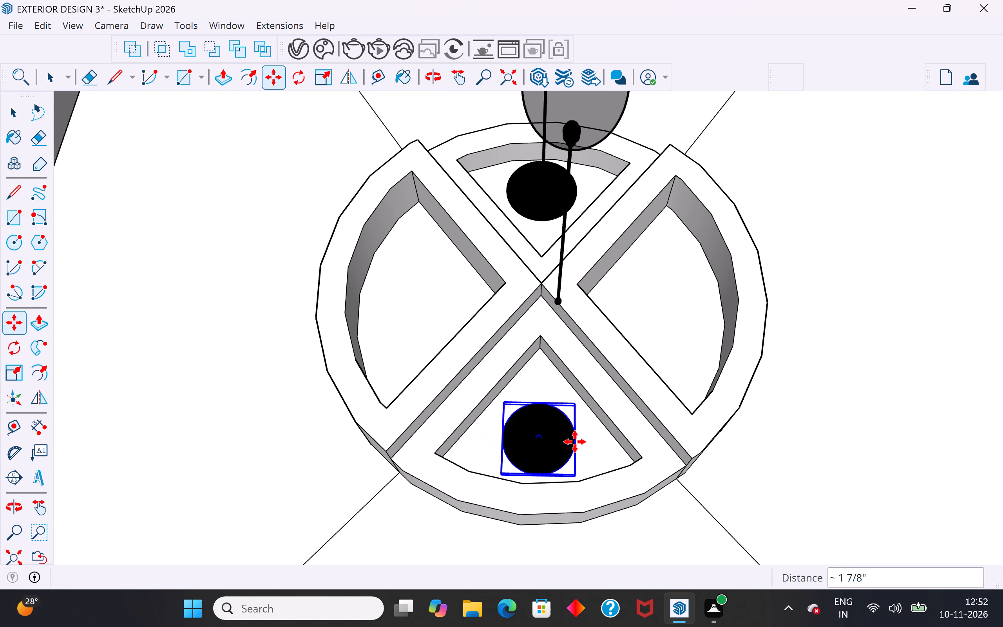
Move the small plate about 1 1/4" within its compartment, keeping it clear of the surrounding walls.
{"action": "middle_click_drag", "start_coordinate": [617, 522], "coordinate": [952, 231]}
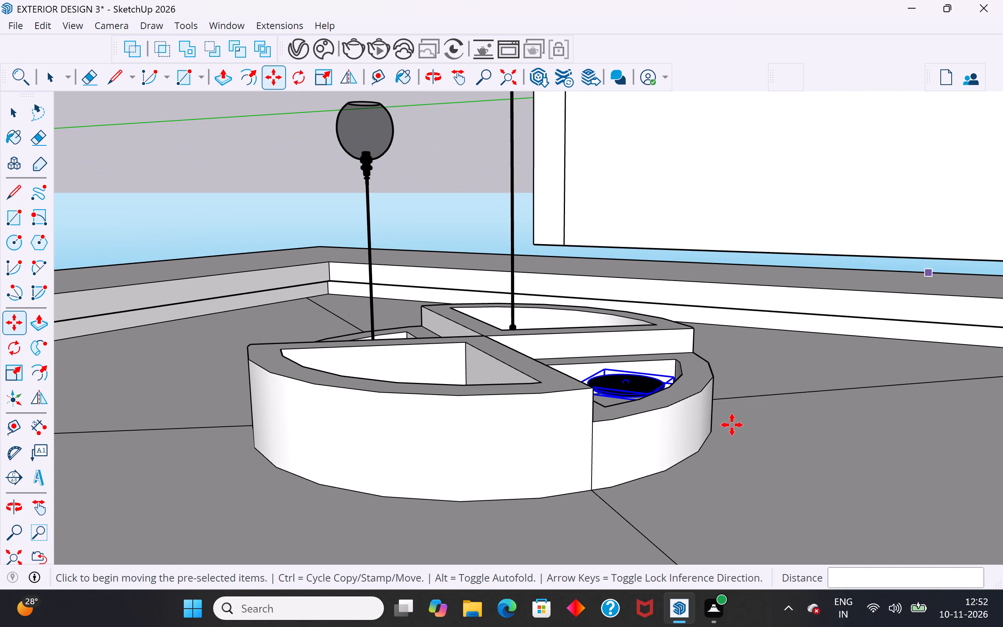
{"action": "middle_click_drag", "start_coordinate": [706, 423], "coordinate": [789, 373]}
{"action": "middle_click_drag", "start_coordinate": [789, 373], "coordinate": [856, 463]}
{"action": "scroll", "coordinate": [796, 429], "scroll_direction": "up", "scroll_amount": 2}
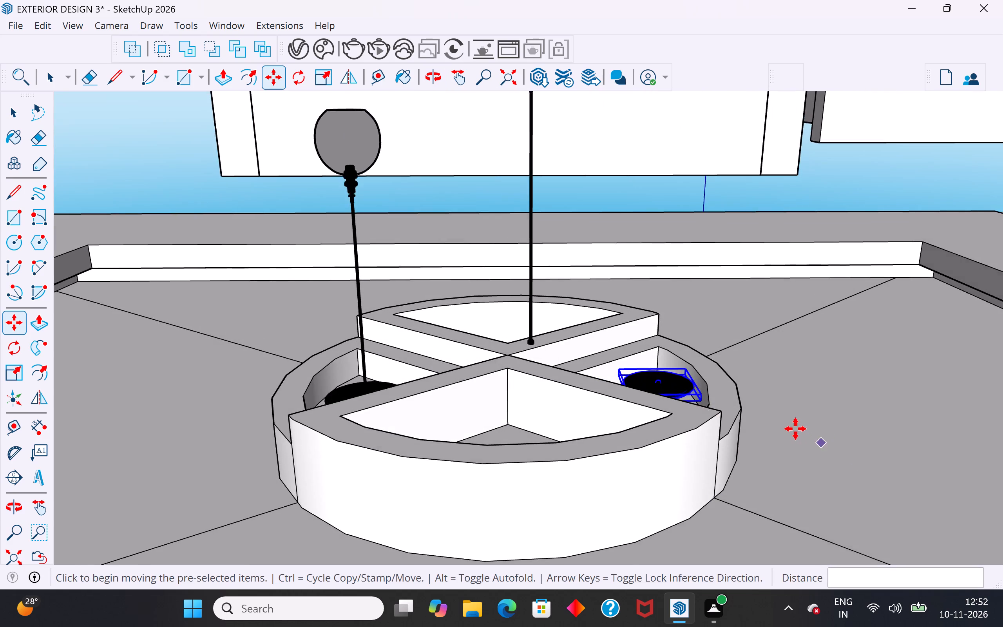
{"action": "scroll", "coordinate": [795, 429], "scroll_direction": "up", "scroll_amount": 6}
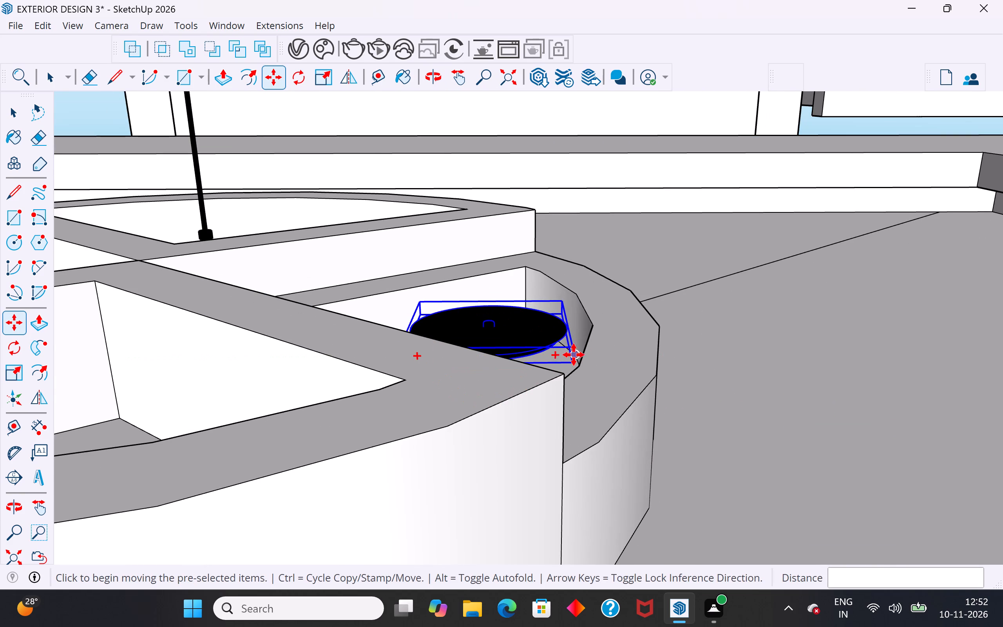
{"action": "left_click", "coordinate": [578, 348]}
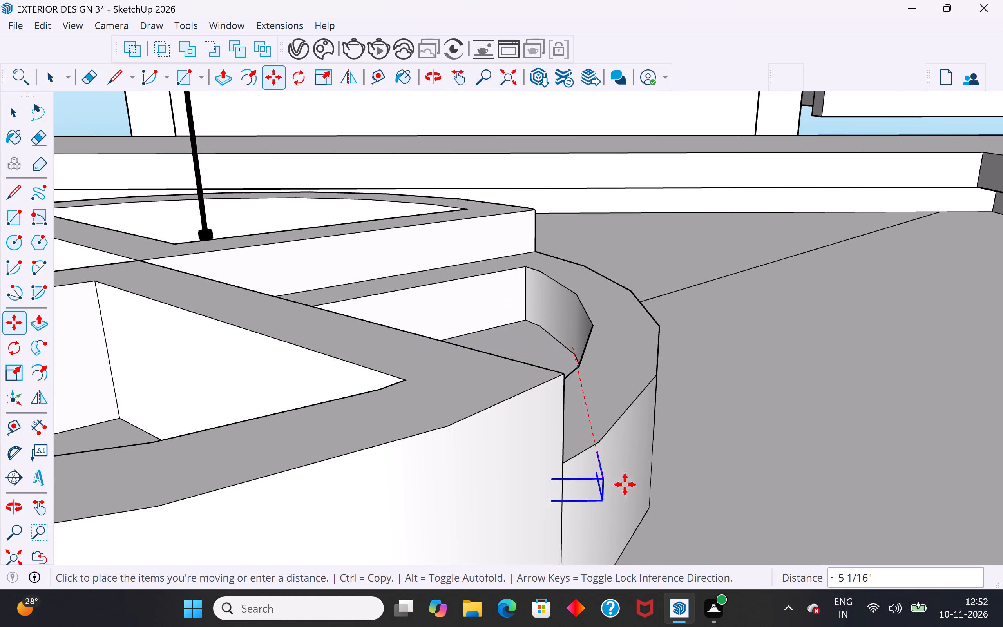
{"action": "middle_click_drag", "start_coordinate": [650, 509], "coordinate": [572, 606]}
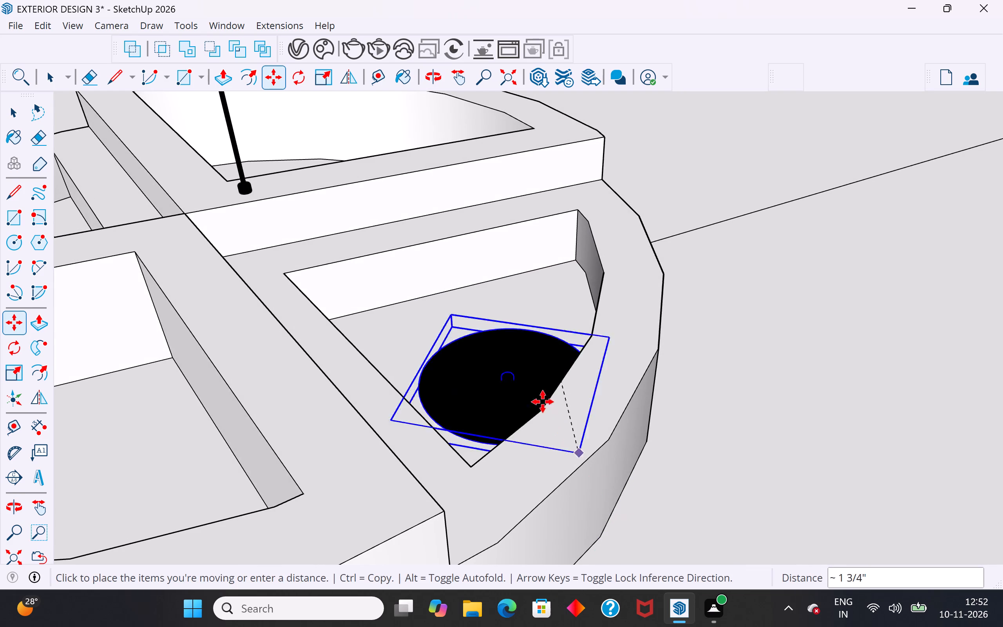
{"action": "middle_click_drag", "start_coordinate": [540, 397], "coordinate": [1002, 471]}
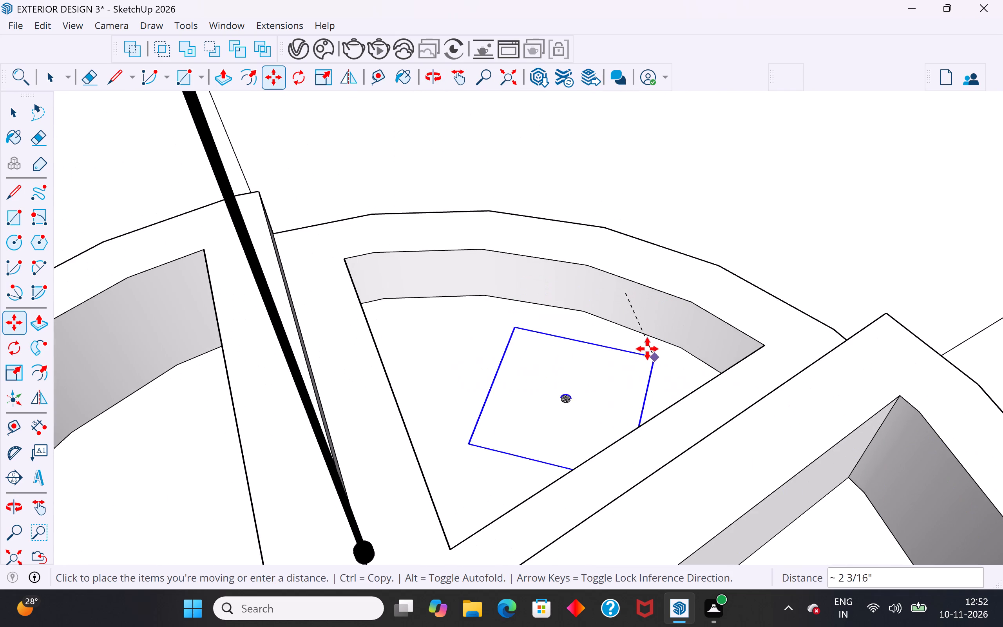
{"action": "middle_click_drag", "start_coordinate": [619, 326], "coordinate": [681, 312]}
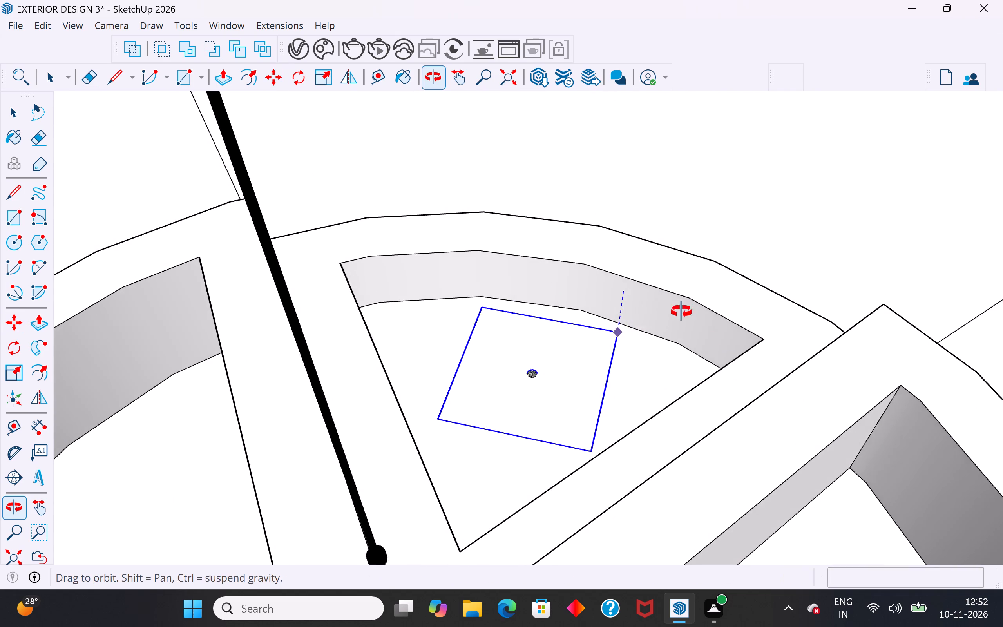
{"action": "middle_click_drag", "start_coordinate": [681, 312], "coordinate": [798, 279]}
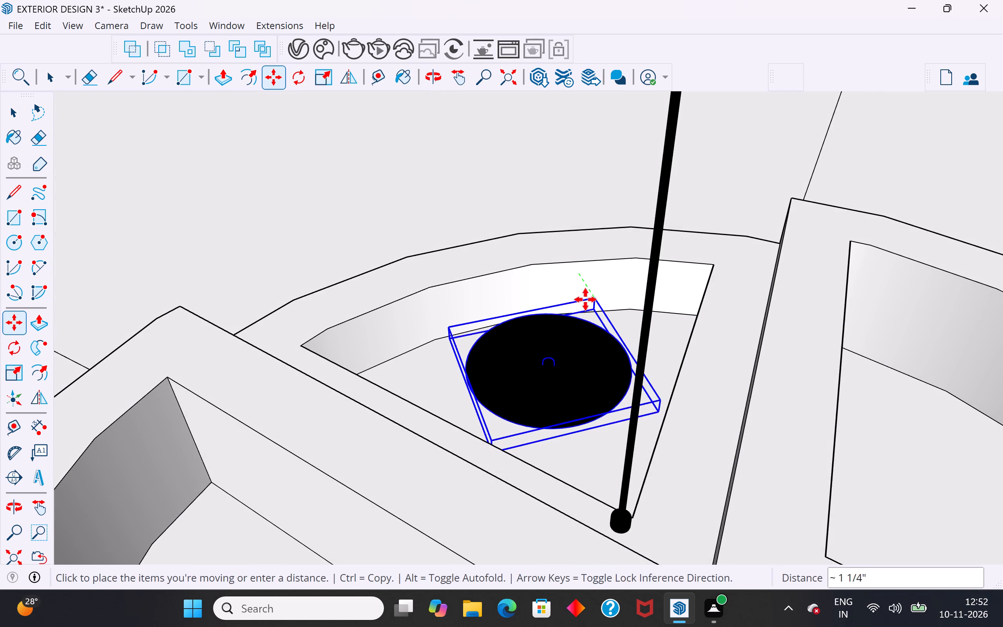
{"action": "left_click", "coordinate": [583, 302]}
Move the small plate 7/16" so it rests on the compartment's floor, then deselect everything.
{"action": "middle_click_drag", "start_coordinate": [573, 456], "coordinate": [737, 452]}
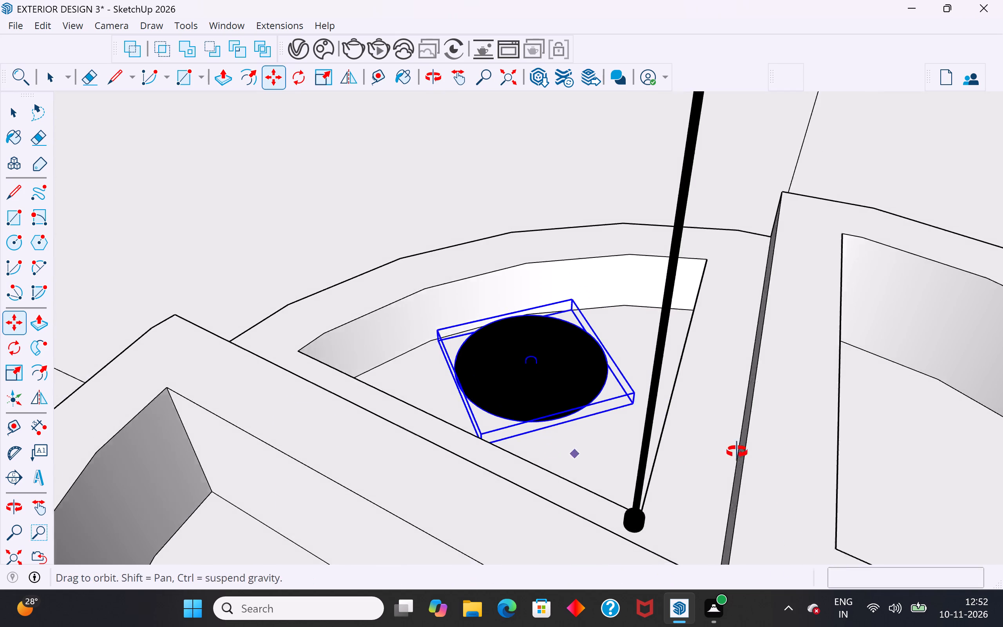
{"action": "middle_click_drag", "start_coordinate": [737, 452], "coordinate": [922, 425]}
{"action": "scroll", "coordinate": [436, 423], "scroll_direction": "up", "scroll_amount": 5}
{"action": "middle_click_drag", "start_coordinate": [488, 411], "coordinate": [646, 376]}
{"action": "scroll", "coordinate": [700, 436], "scroll_direction": "up", "scroll_amount": 8}
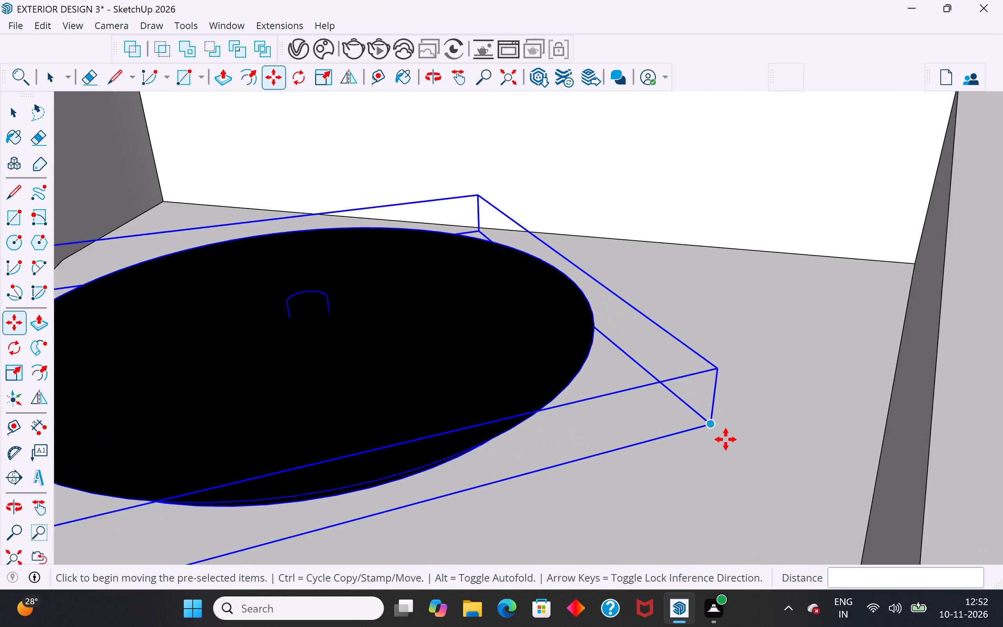
{"action": "scroll", "coordinate": [726, 439], "scroll_direction": "up", "scroll_amount": 6}
{"action": "middle_click_drag", "start_coordinate": [544, 400], "coordinate": [577, 318]}
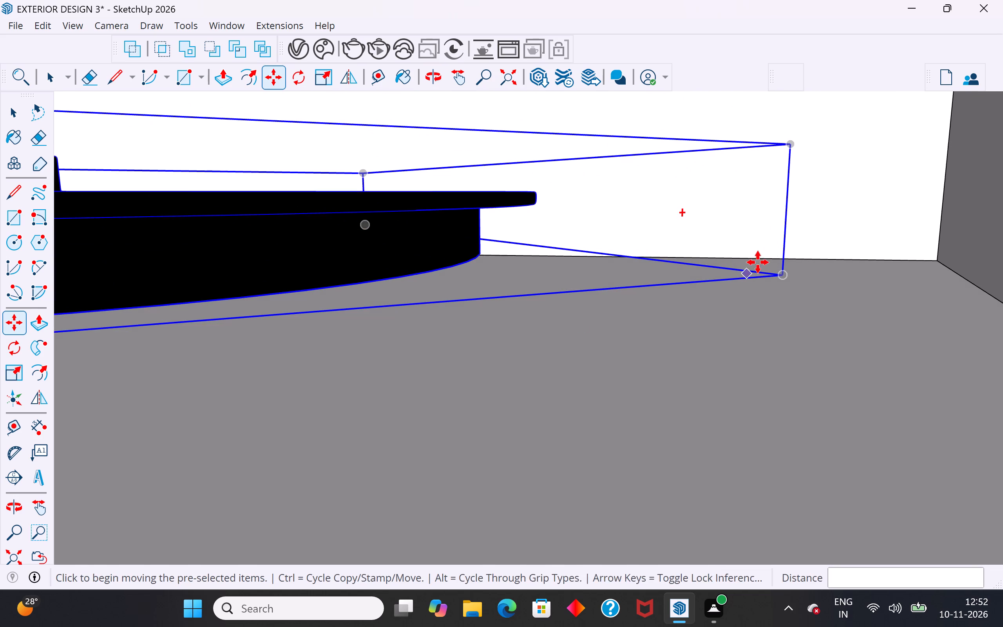
{"action": "left_click", "coordinate": [782, 275]}
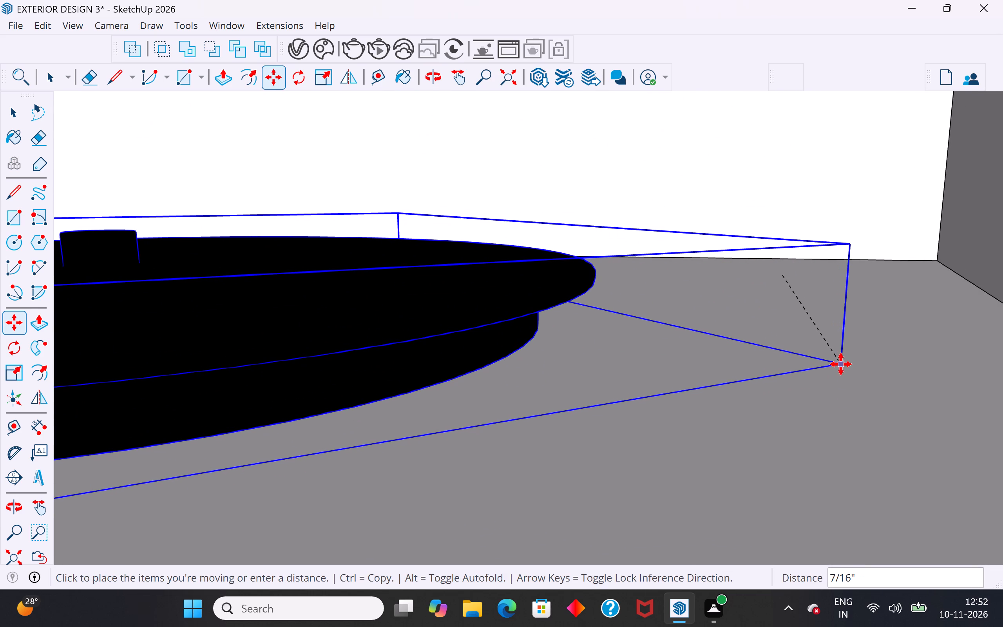
{"action": "left_click", "coordinate": [841, 364]}
{"action": "scroll", "coordinate": [786, 452], "scroll_direction": "down", "scroll_amount": 19}
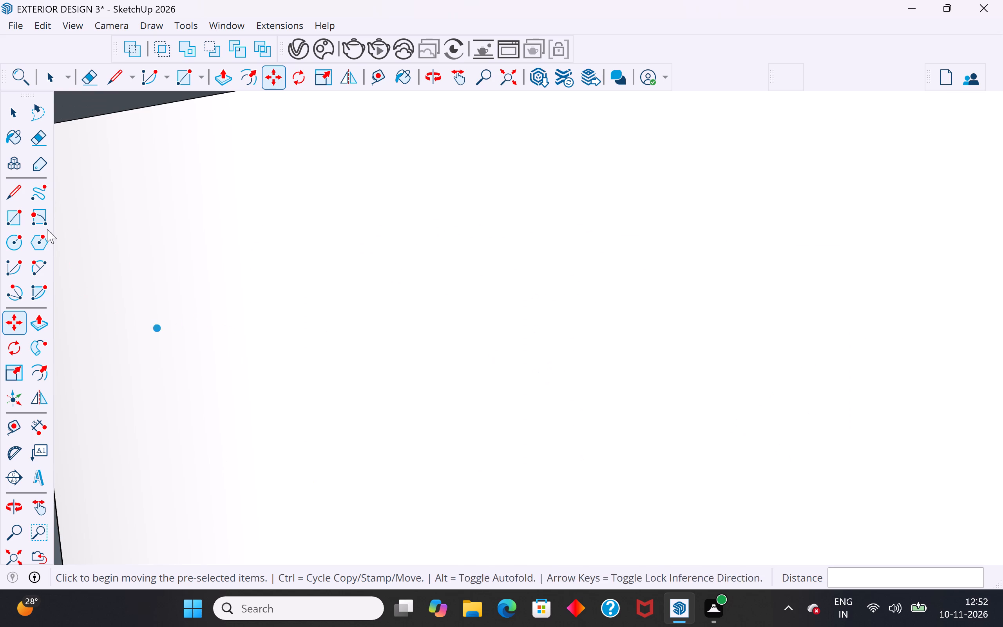
{"action": "left_click", "coordinate": [13, 116]}
{"action": "scroll", "coordinate": [277, 448], "scroll_direction": "down", "scroll_amount": 20}
{"action": "scroll", "coordinate": [277, 448], "scroll_direction": "down", "scroll_amount": 2}
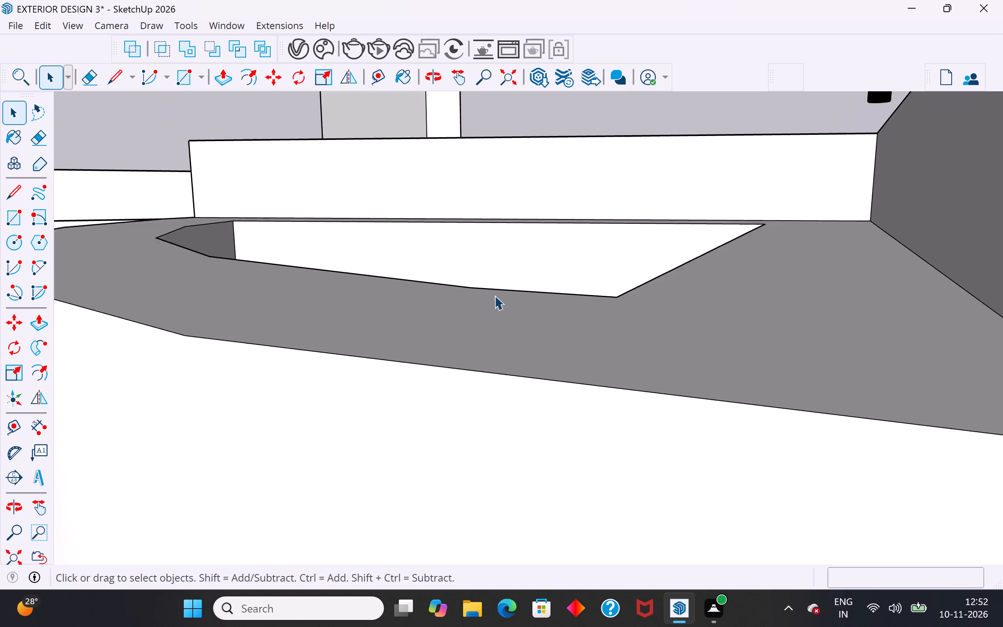
{"action": "middle_click_drag", "start_coordinate": [599, 270], "coordinate": [513, 439]}
{"action": "scroll", "coordinate": [482, 376], "scroll_direction": "down", "scroll_amount": 5}
{"action": "middle_click_drag", "start_coordinate": [483, 377], "coordinate": [431, 426]}
{"action": "left_click", "coordinate": [159, 266]}
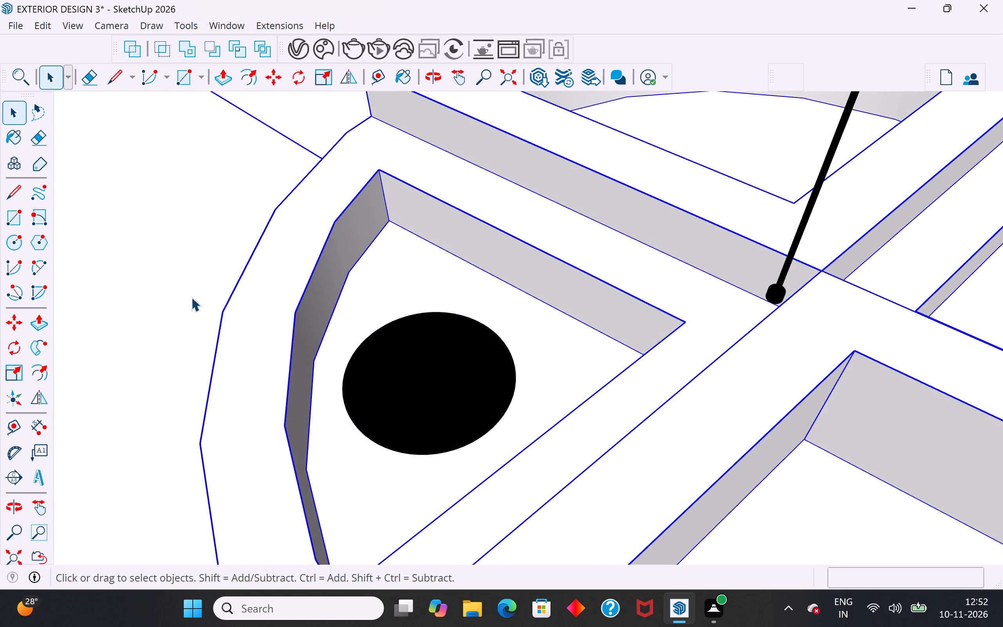
{"action": "scroll", "coordinate": [257, 353], "scroll_direction": "down", "scroll_amount": 12}
{"action": "scroll", "coordinate": [628, 379], "scroll_direction": "down", "scroll_amount": 12}
{"action": "left_click", "coordinate": [935, 267]}
Move the taller rod together with its globe shade from the fixture's centre onto the small plate in the compartment.
{"action": "scroll", "coordinate": [540, 389], "scroll_direction": "up", "scroll_amount": 9}
{"action": "middle_click_drag", "start_coordinate": [547, 423], "coordinate": [538, 362]}
{"action": "middle_click_drag", "start_coordinate": [551, 368], "coordinate": [557, 334]}
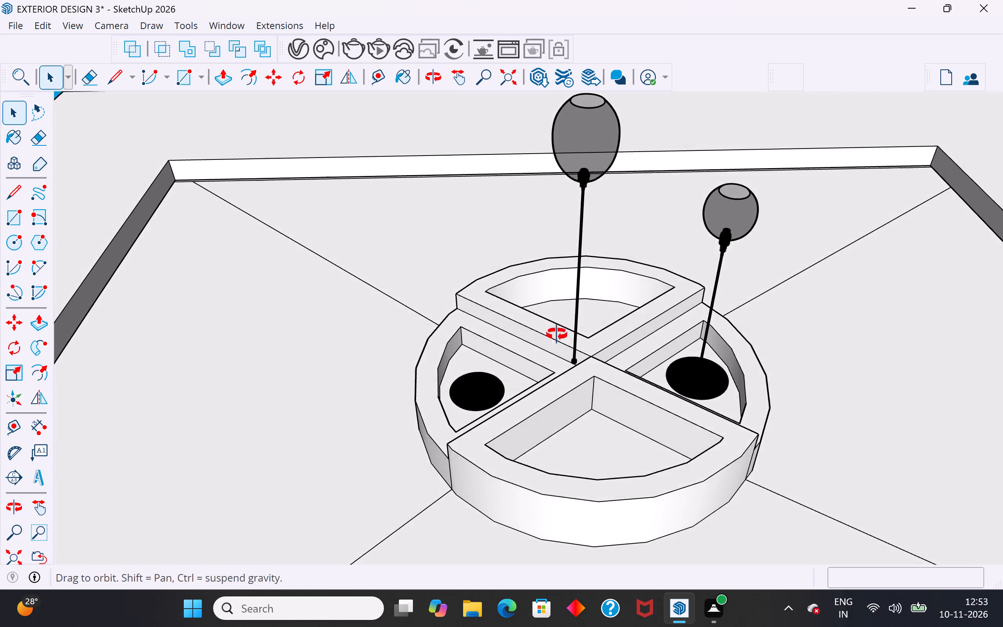
{"action": "middle_click_drag", "start_coordinate": [557, 334], "coordinate": [564, 237]}
{"action": "scroll", "coordinate": [517, 392], "scroll_direction": "down", "scroll_amount": 4}
{"action": "left_click", "coordinate": [559, 209]}
{"action": "scroll", "coordinate": [560, 245], "scroll_direction": "up", "scroll_amount": 3}
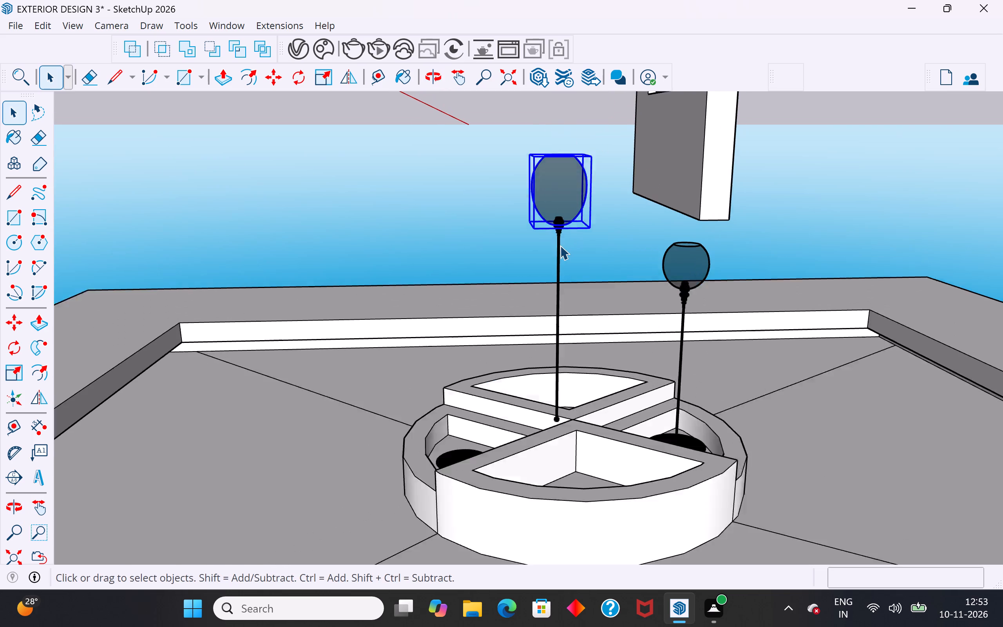
{"action": "scroll", "coordinate": [560, 245], "scroll_direction": "up", "scroll_amount": 9}
{"action": "left_click", "coordinate": [555, 199], "text": "shift"}
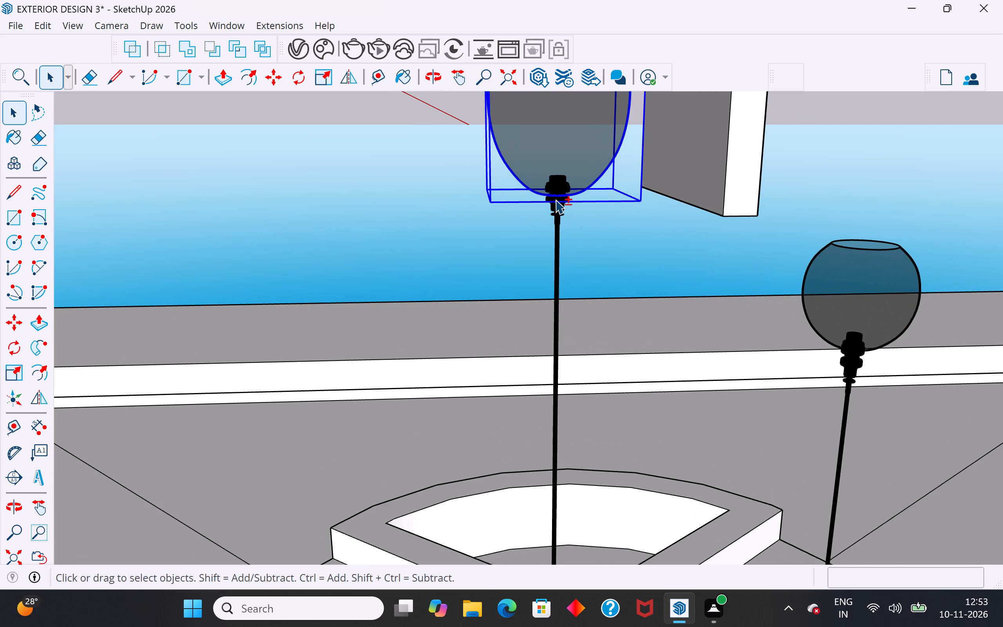
{"action": "scroll", "coordinate": [550, 308], "scroll_direction": "down", "scroll_amount": 11}
{"action": "middle_click_drag", "start_coordinate": [546, 435], "coordinate": [573, 545]}
{"action": "scroll", "coordinate": [544, 409], "scroll_direction": "up", "scroll_amount": 4}
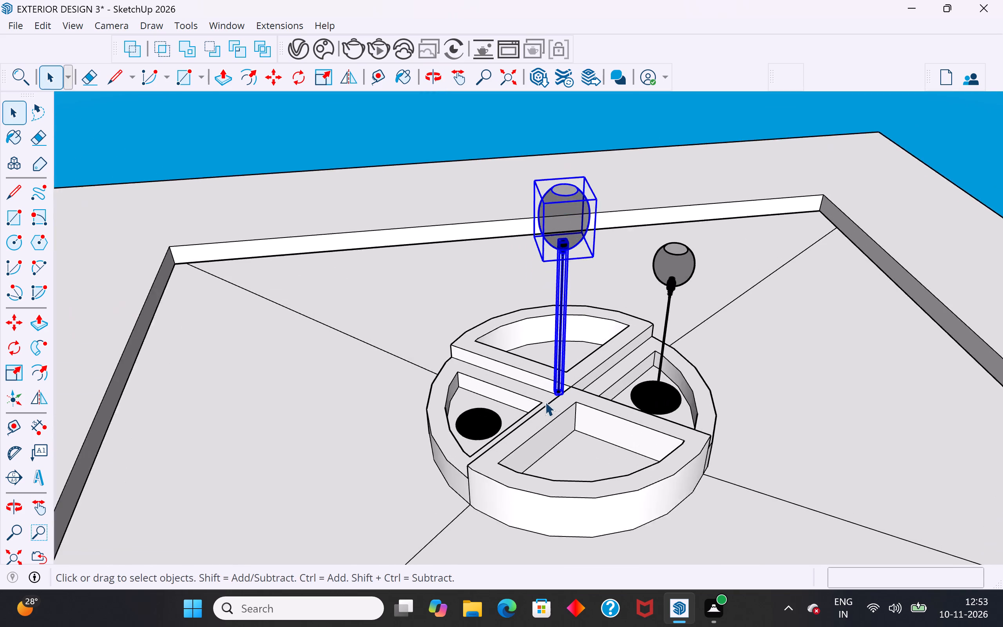
{"action": "scroll", "coordinate": [545, 402], "scroll_direction": "up", "scroll_amount": 9}
{"action": "key", "text": "m"}
{"action": "left_click", "coordinate": [575, 371]}
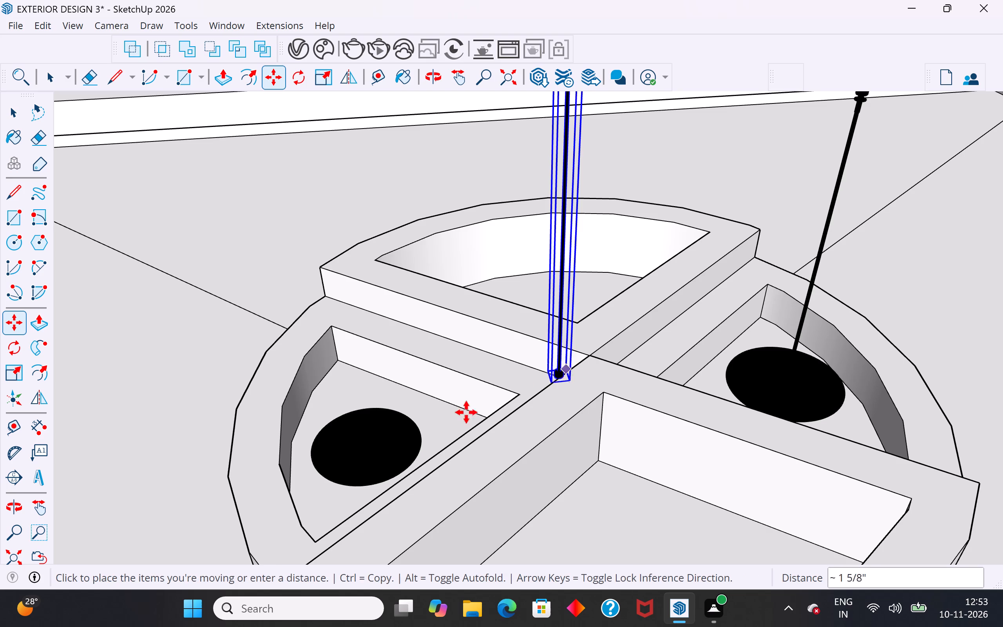
{"action": "left_click", "coordinate": [379, 436]}
Shift the taller rod and globe slightly so the rod's base sits centred on the small plate, then deselect them.
{"action": "middle_click_drag", "start_coordinate": [357, 495], "coordinate": [458, 438]}
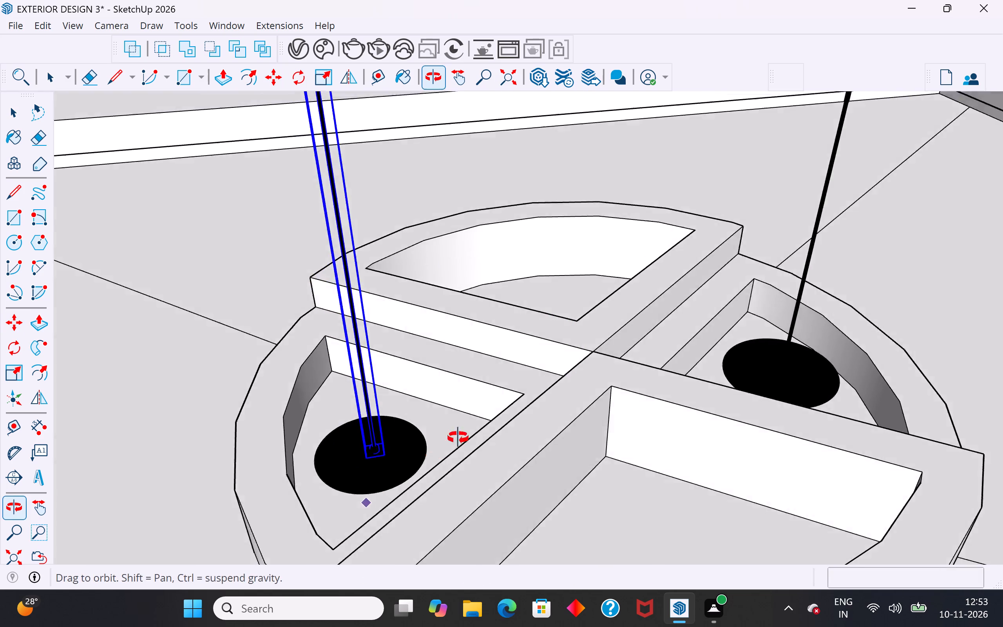
{"action": "middle_click_drag", "start_coordinate": [458, 438], "coordinate": [599, 399]}
{"action": "scroll", "coordinate": [460, 487], "scroll_direction": "up", "scroll_amount": 20}
{"action": "middle_click_drag", "start_coordinate": [473, 478], "coordinate": [440, 483]}
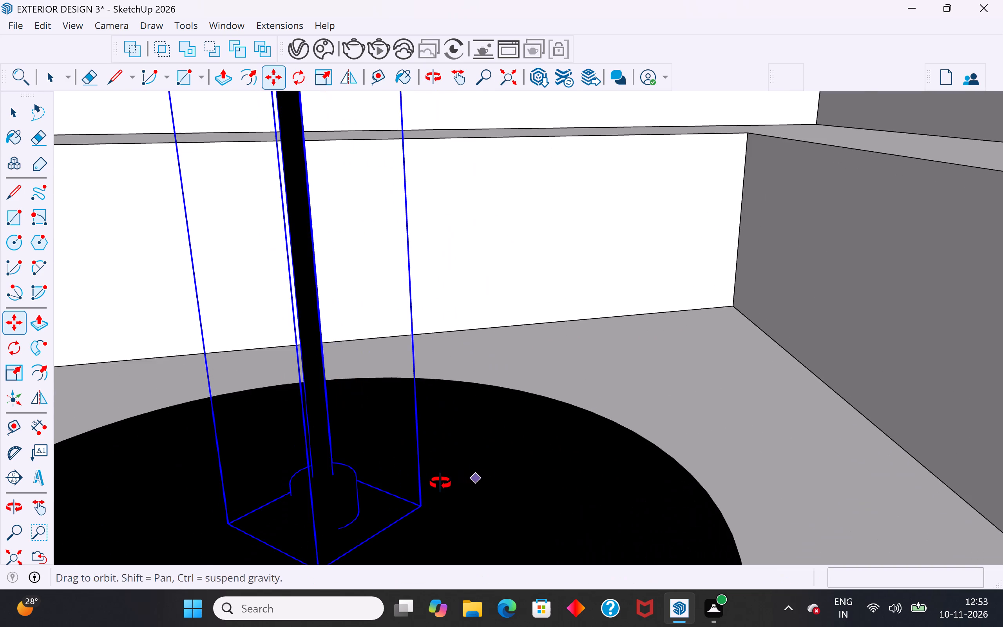
{"action": "middle_click_drag", "start_coordinate": [440, 483], "coordinate": [368, 494]}
{"action": "scroll", "coordinate": [454, 434], "scroll_direction": "down", "scroll_amount": 11}
{"action": "middle_click_drag", "start_coordinate": [453, 456], "coordinate": [378, 477]}
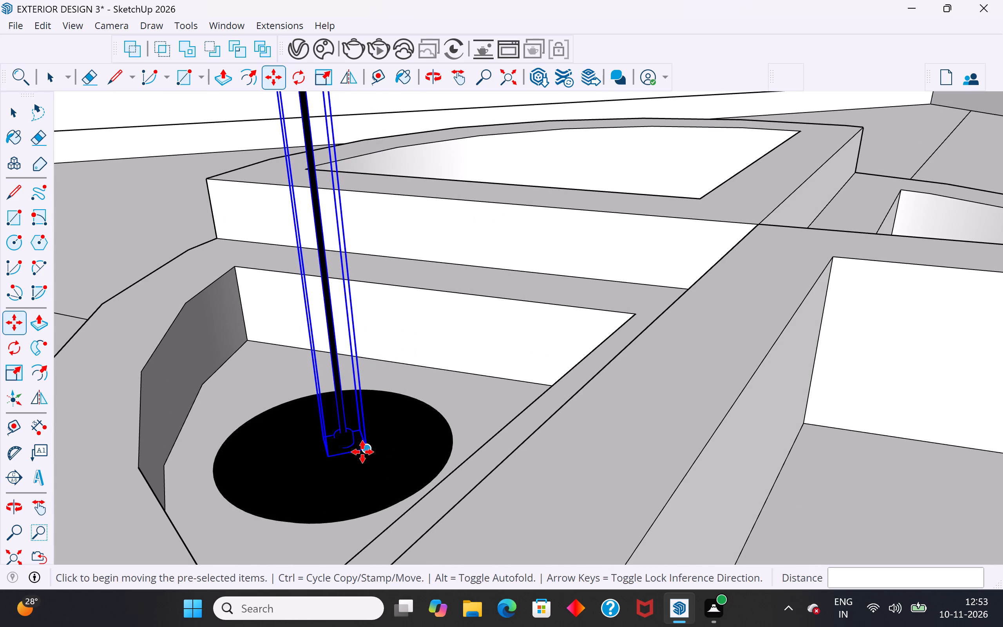
{"action": "left_click", "coordinate": [363, 452]}
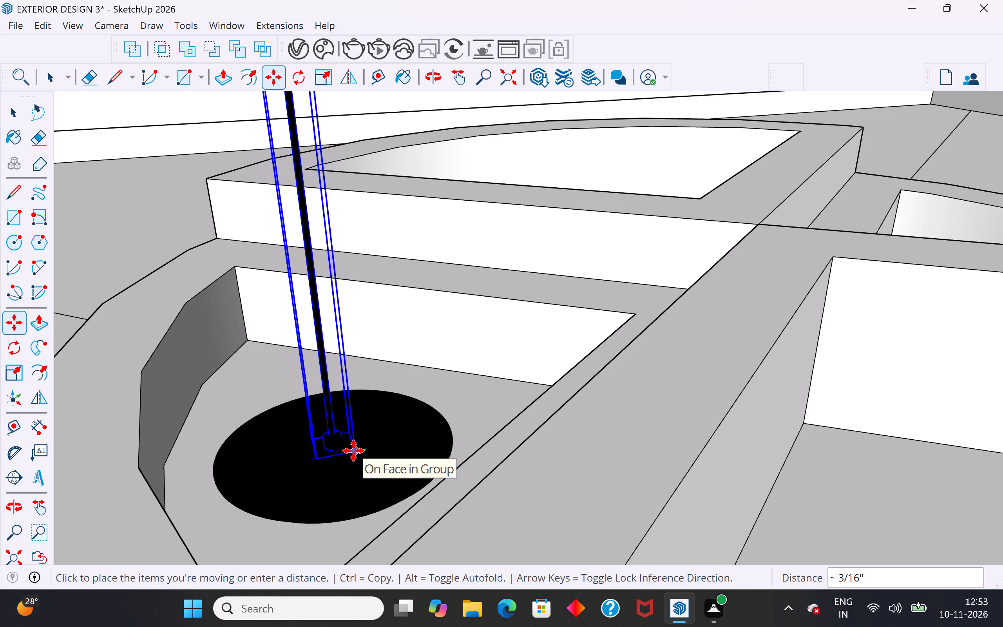
{"action": "left_click", "coordinate": [349, 451]}
{"action": "scroll", "coordinate": [404, 472], "scroll_direction": "down", "scroll_amount": 18}
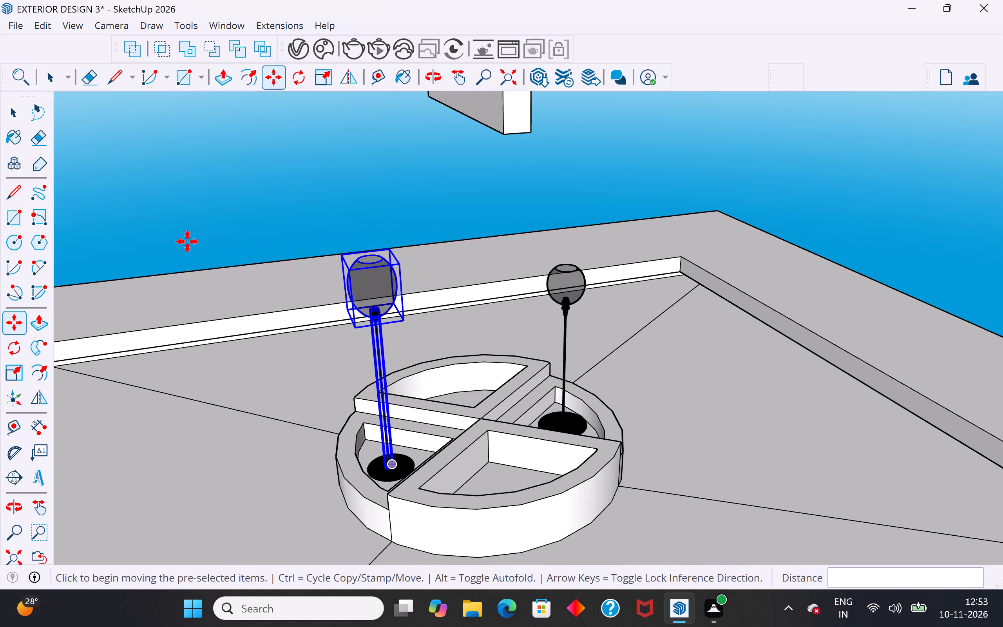
{"action": "left_click", "coordinate": [7, 113]}
{"action": "left_click", "coordinate": [208, 196]}
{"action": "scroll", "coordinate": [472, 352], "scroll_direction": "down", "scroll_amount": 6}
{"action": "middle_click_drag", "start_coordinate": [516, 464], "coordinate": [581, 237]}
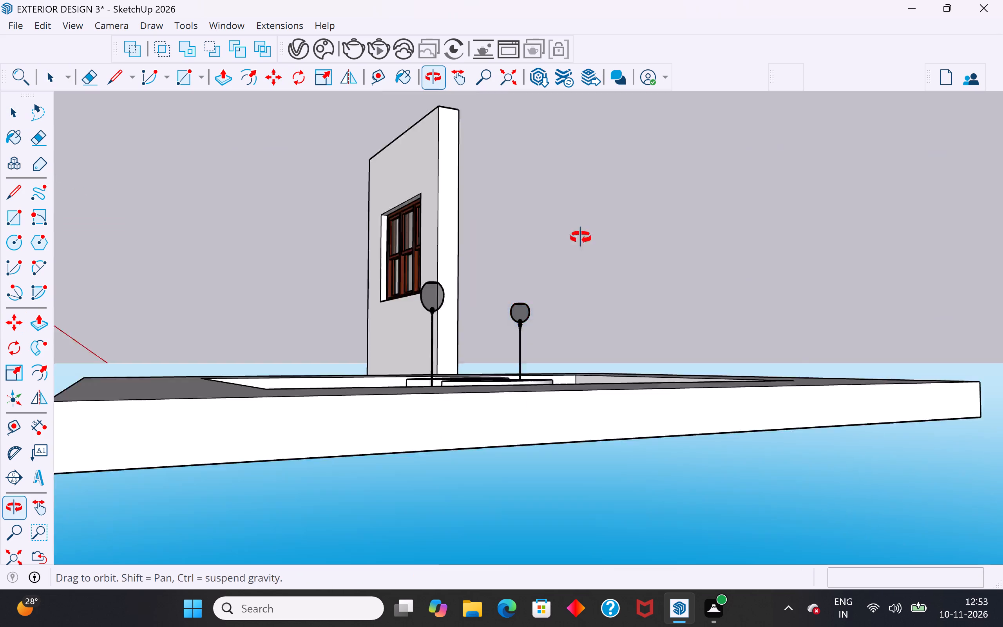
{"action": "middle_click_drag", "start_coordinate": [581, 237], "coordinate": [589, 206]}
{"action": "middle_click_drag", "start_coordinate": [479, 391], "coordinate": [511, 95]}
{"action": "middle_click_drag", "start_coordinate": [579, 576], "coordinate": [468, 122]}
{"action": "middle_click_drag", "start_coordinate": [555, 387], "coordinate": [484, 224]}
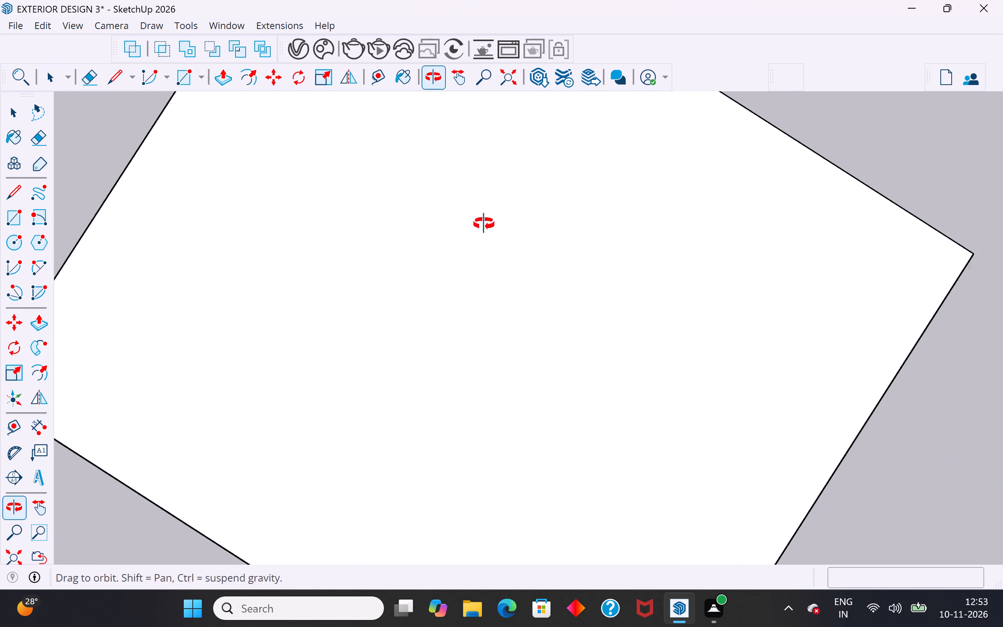
Group the rod and globe shade of one of the two pendants hanging from the circular ceiling fixture.
{"action": "middle_click_drag", "start_coordinate": [484, 224], "coordinate": [476, 195]}
{"action": "middle_click_drag", "start_coordinate": [573, 493], "coordinate": [527, 171]}
{"action": "scroll", "coordinate": [482, 342], "scroll_direction": "up", "scroll_amount": 3}
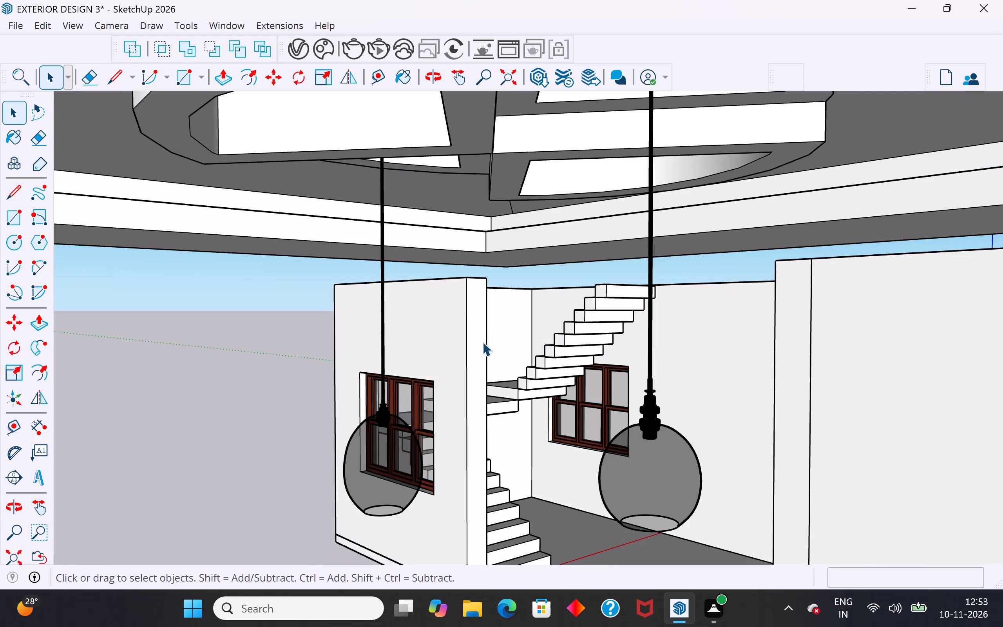
{"action": "middle_click_drag", "start_coordinate": [440, 361], "coordinate": [420, 365]}
{"action": "scroll", "coordinate": [529, 297], "scroll_direction": "down", "scroll_amount": 13}
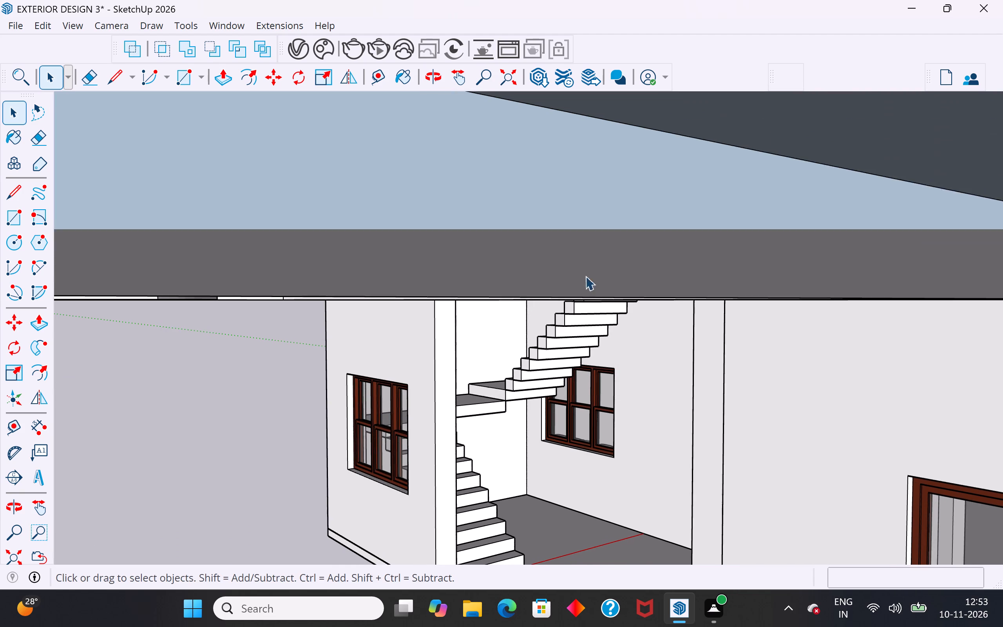
{"action": "scroll", "coordinate": [585, 276], "scroll_direction": "down", "scroll_amount": 20}
{"action": "scroll", "coordinate": [585, 276], "scroll_direction": "down", "scroll_amount": 12}
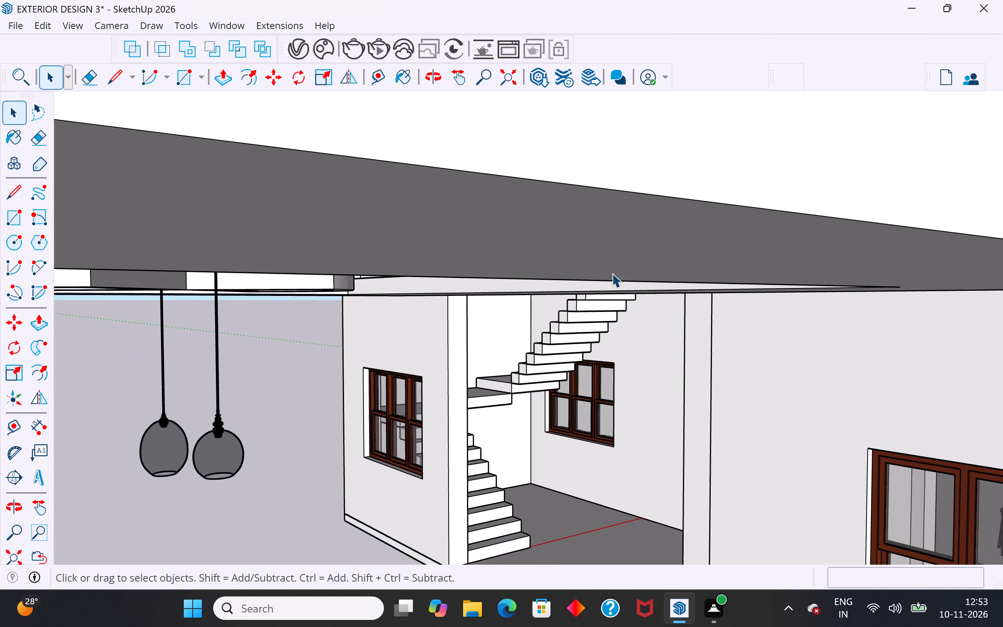
{"action": "scroll", "coordinate": [612, 273], "scroll_direction": "down", "scroll_amount": 4}
{"action": "scroll", "coordinate": [355, 338], "scroll_direction": "down", "scroll_amount": 4}
{"action": "scroll", "coordinate": [318, 364], "scroll_direction": "up", "scroll_amount": 5}
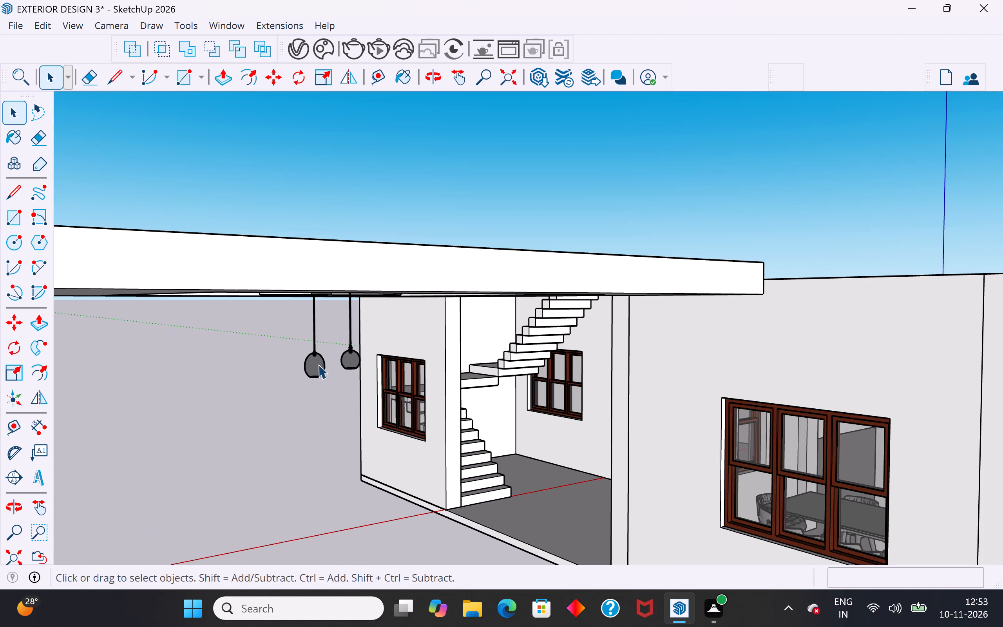
{"action": "left_click_drag", "start_coordinate": [328, 342], "coordinate": [295, 386]}
{"action": "key", "text": "s"}
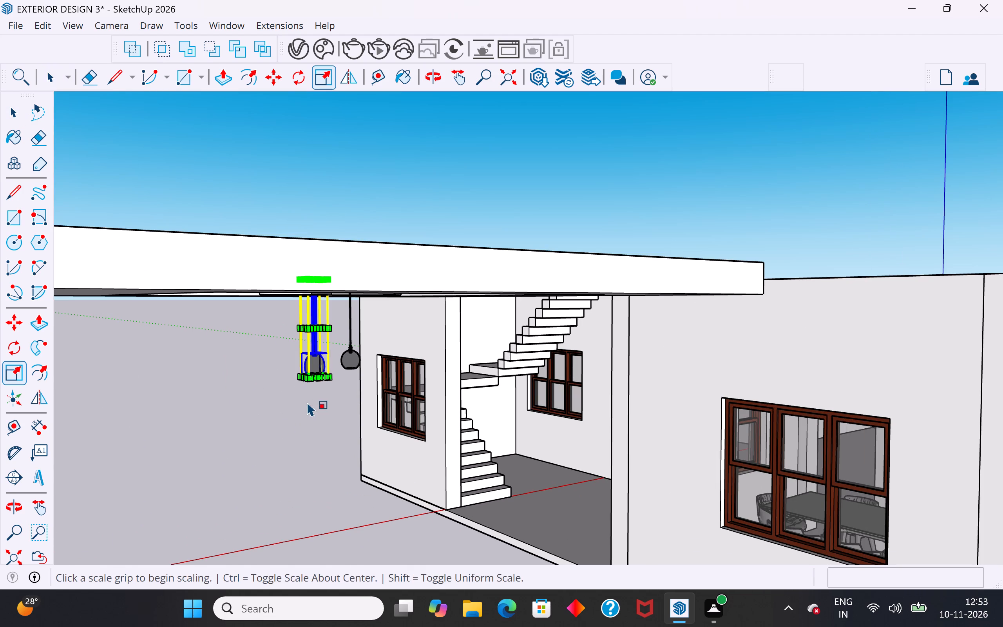
{"action": "key", "text": "m"}
{"action": "right_click", "coordinate": [314, 354]}
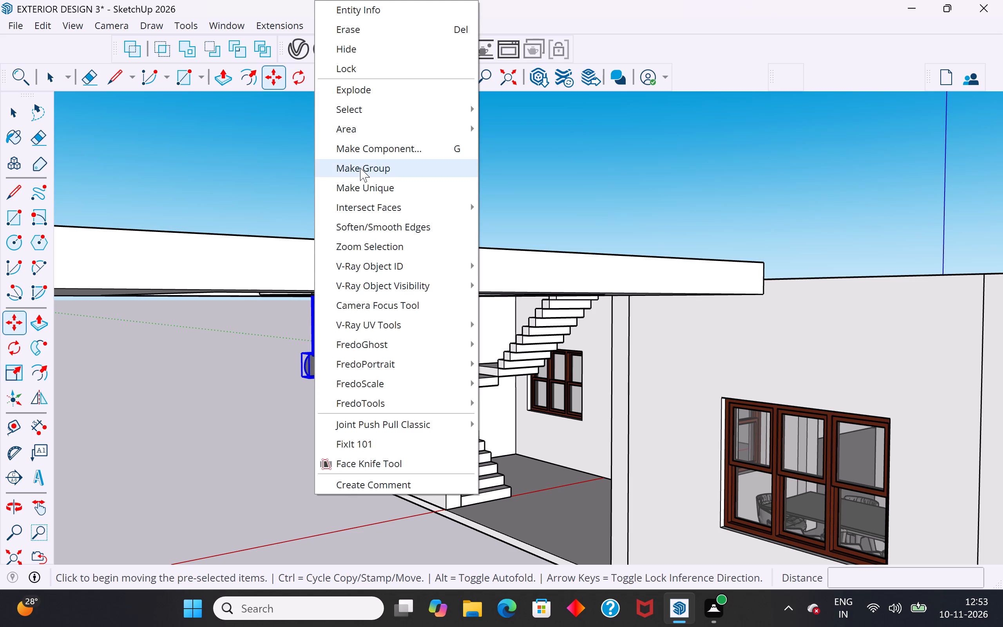
{"action": "left_click", "coordinate": [360, 168]}
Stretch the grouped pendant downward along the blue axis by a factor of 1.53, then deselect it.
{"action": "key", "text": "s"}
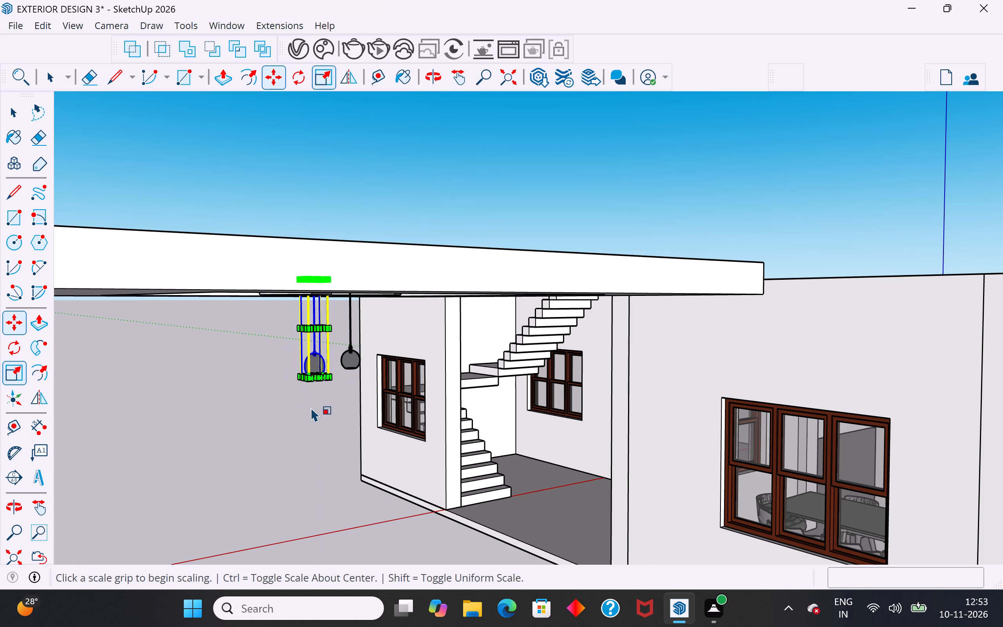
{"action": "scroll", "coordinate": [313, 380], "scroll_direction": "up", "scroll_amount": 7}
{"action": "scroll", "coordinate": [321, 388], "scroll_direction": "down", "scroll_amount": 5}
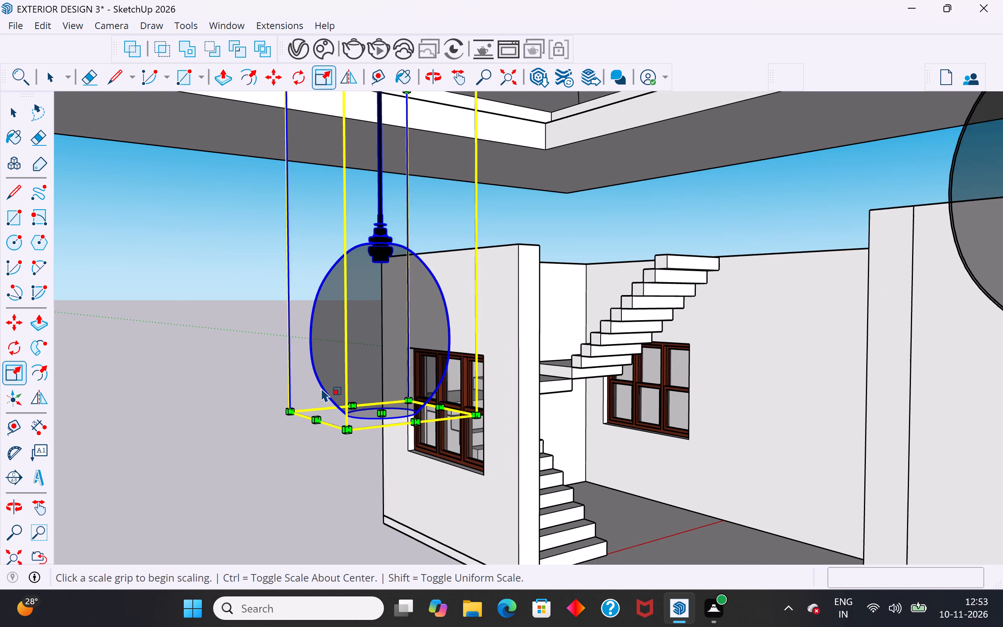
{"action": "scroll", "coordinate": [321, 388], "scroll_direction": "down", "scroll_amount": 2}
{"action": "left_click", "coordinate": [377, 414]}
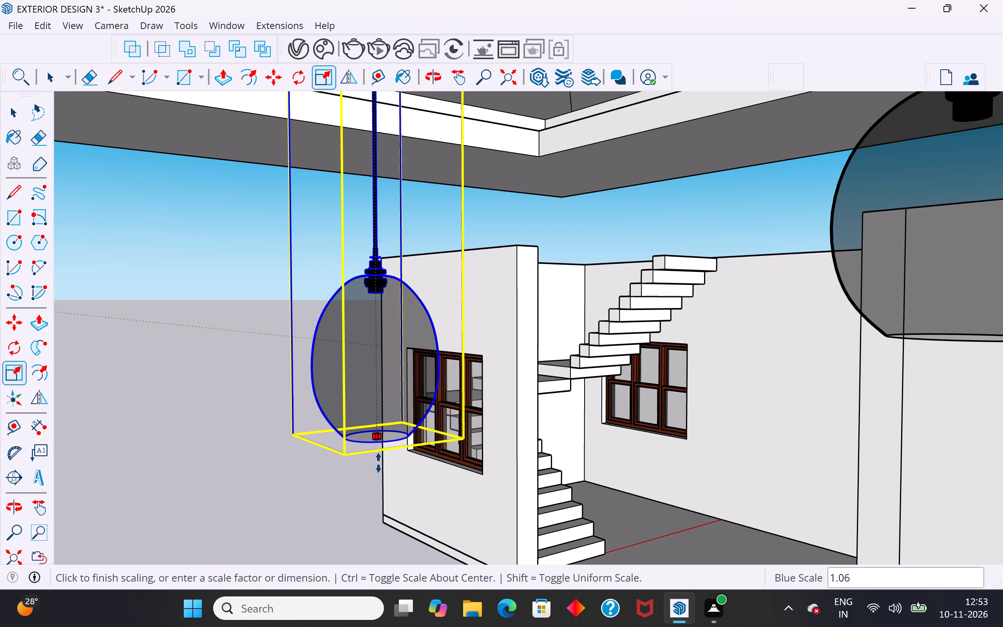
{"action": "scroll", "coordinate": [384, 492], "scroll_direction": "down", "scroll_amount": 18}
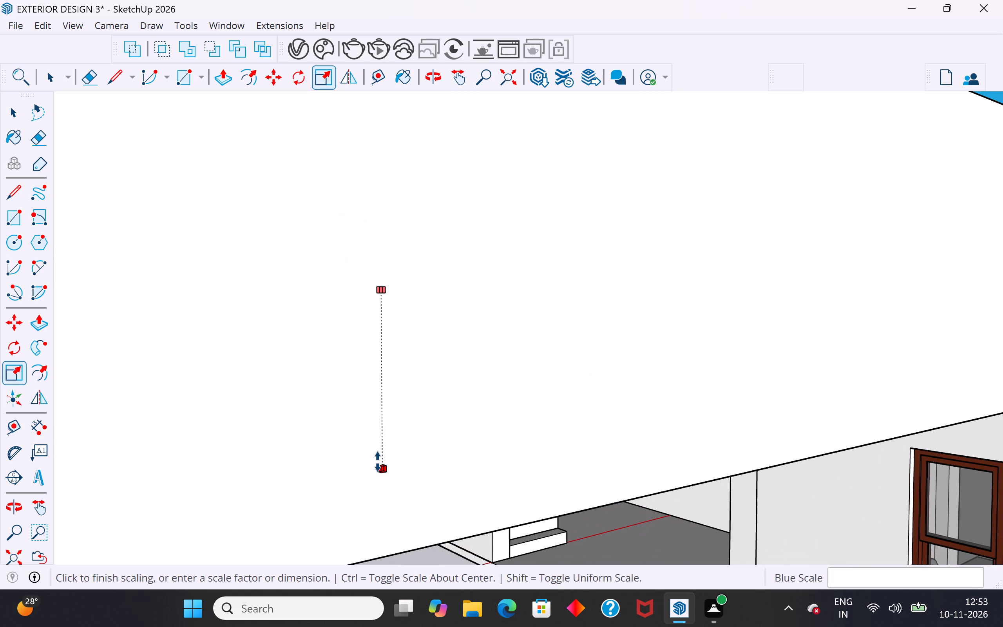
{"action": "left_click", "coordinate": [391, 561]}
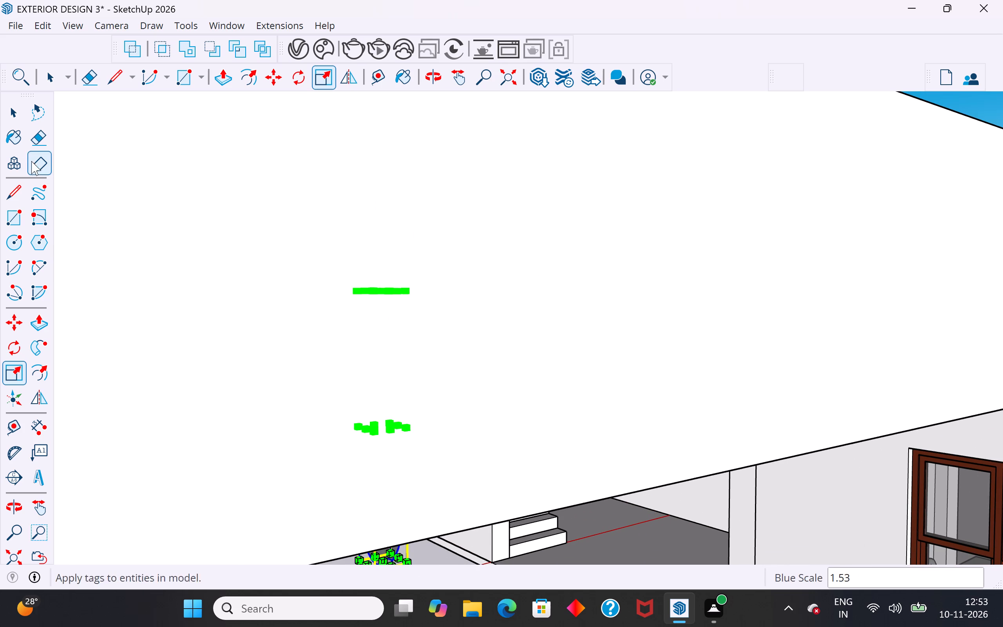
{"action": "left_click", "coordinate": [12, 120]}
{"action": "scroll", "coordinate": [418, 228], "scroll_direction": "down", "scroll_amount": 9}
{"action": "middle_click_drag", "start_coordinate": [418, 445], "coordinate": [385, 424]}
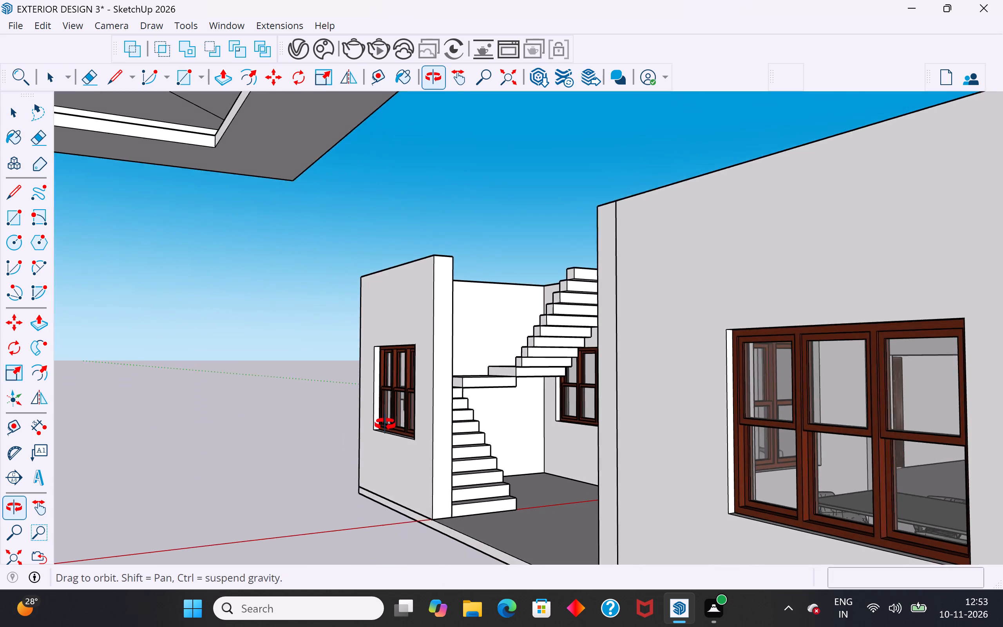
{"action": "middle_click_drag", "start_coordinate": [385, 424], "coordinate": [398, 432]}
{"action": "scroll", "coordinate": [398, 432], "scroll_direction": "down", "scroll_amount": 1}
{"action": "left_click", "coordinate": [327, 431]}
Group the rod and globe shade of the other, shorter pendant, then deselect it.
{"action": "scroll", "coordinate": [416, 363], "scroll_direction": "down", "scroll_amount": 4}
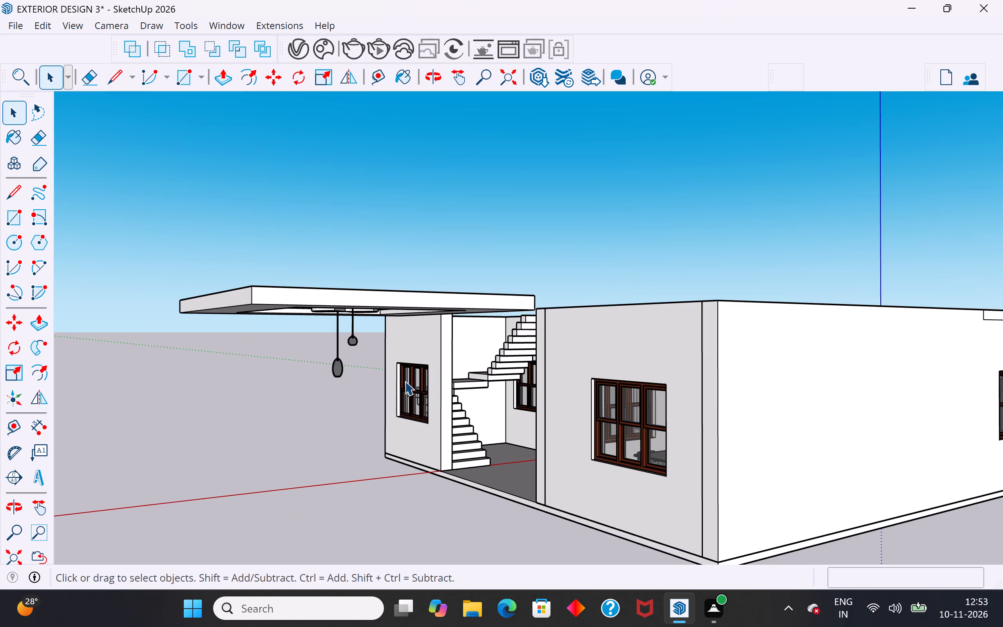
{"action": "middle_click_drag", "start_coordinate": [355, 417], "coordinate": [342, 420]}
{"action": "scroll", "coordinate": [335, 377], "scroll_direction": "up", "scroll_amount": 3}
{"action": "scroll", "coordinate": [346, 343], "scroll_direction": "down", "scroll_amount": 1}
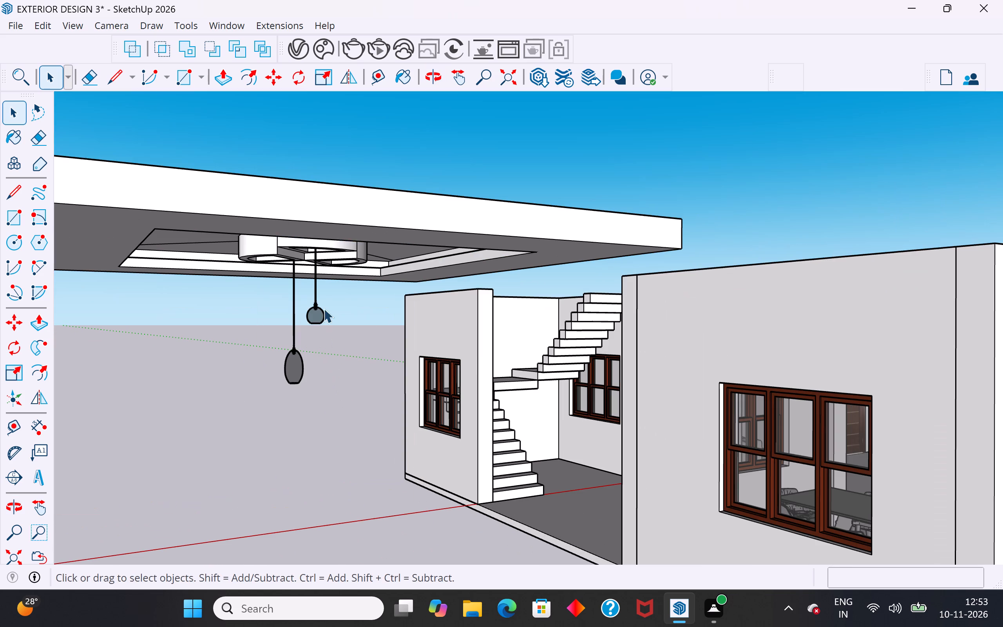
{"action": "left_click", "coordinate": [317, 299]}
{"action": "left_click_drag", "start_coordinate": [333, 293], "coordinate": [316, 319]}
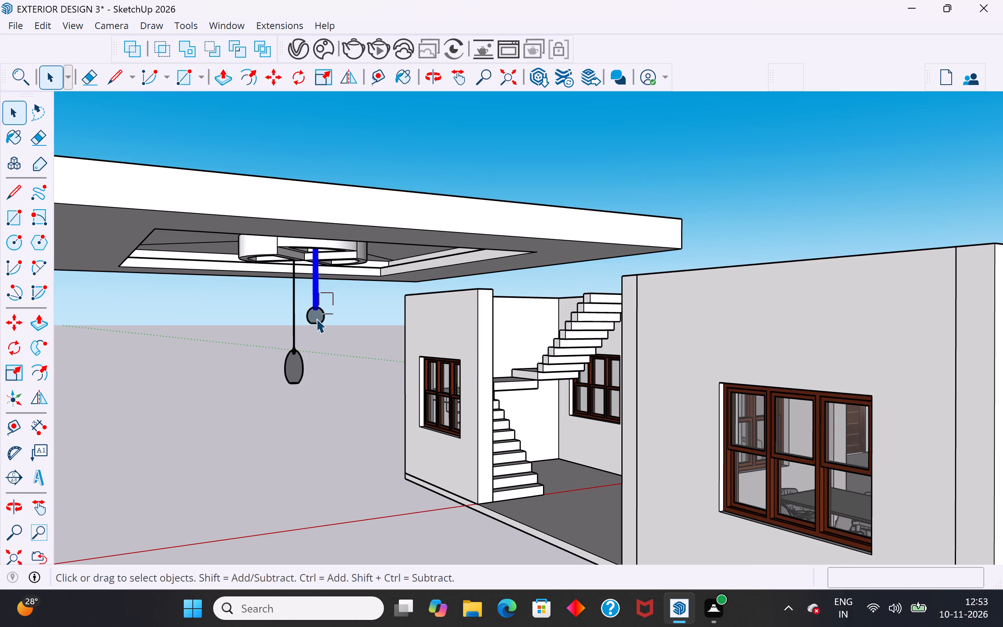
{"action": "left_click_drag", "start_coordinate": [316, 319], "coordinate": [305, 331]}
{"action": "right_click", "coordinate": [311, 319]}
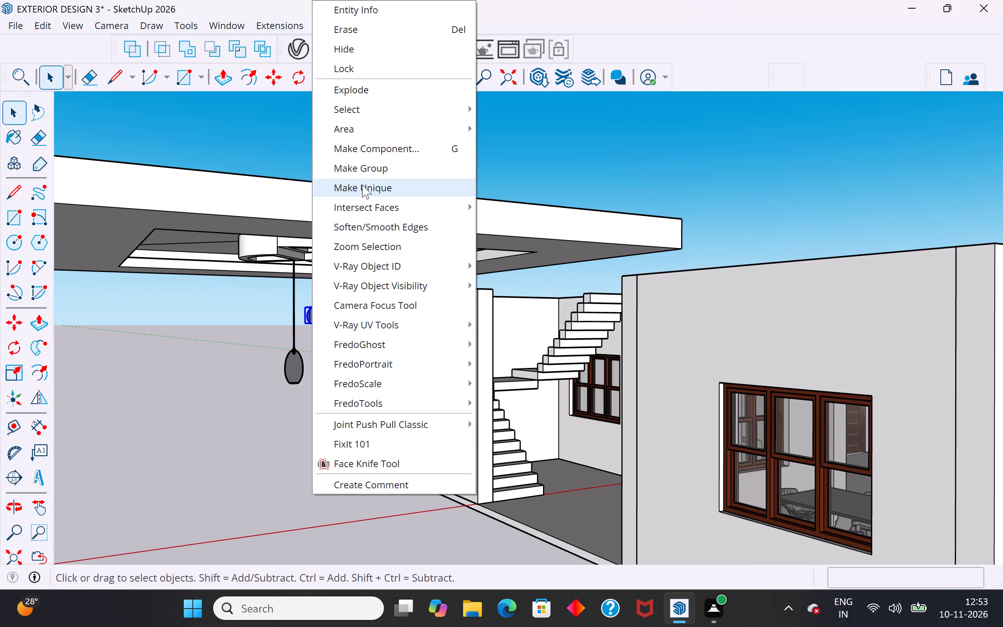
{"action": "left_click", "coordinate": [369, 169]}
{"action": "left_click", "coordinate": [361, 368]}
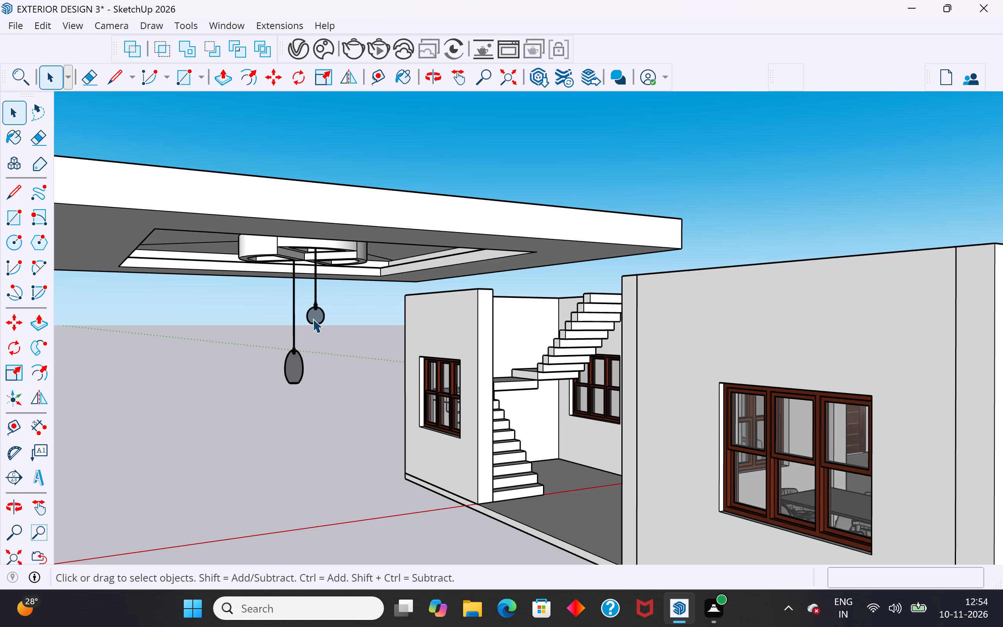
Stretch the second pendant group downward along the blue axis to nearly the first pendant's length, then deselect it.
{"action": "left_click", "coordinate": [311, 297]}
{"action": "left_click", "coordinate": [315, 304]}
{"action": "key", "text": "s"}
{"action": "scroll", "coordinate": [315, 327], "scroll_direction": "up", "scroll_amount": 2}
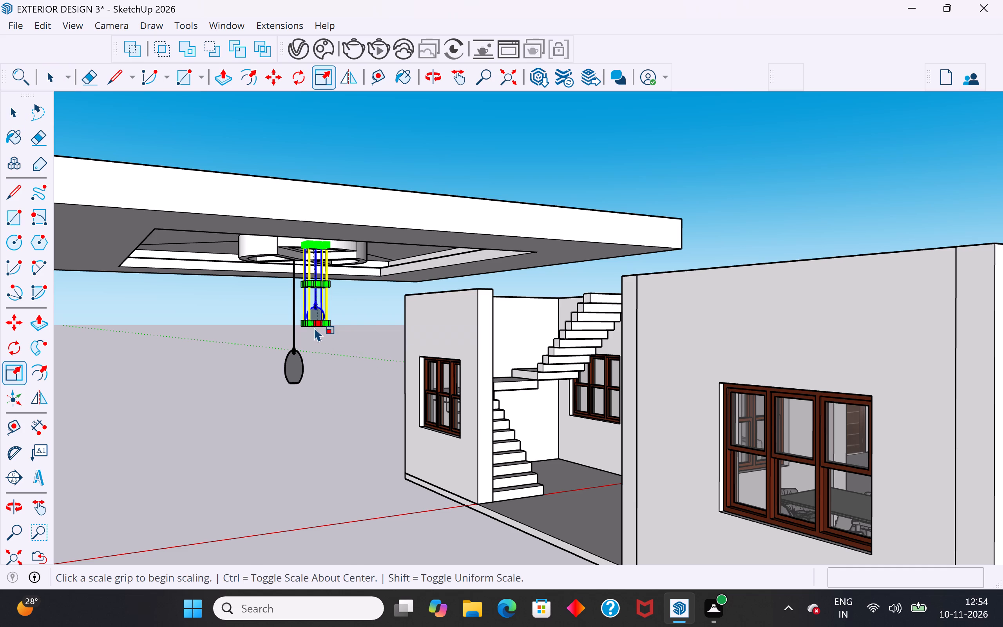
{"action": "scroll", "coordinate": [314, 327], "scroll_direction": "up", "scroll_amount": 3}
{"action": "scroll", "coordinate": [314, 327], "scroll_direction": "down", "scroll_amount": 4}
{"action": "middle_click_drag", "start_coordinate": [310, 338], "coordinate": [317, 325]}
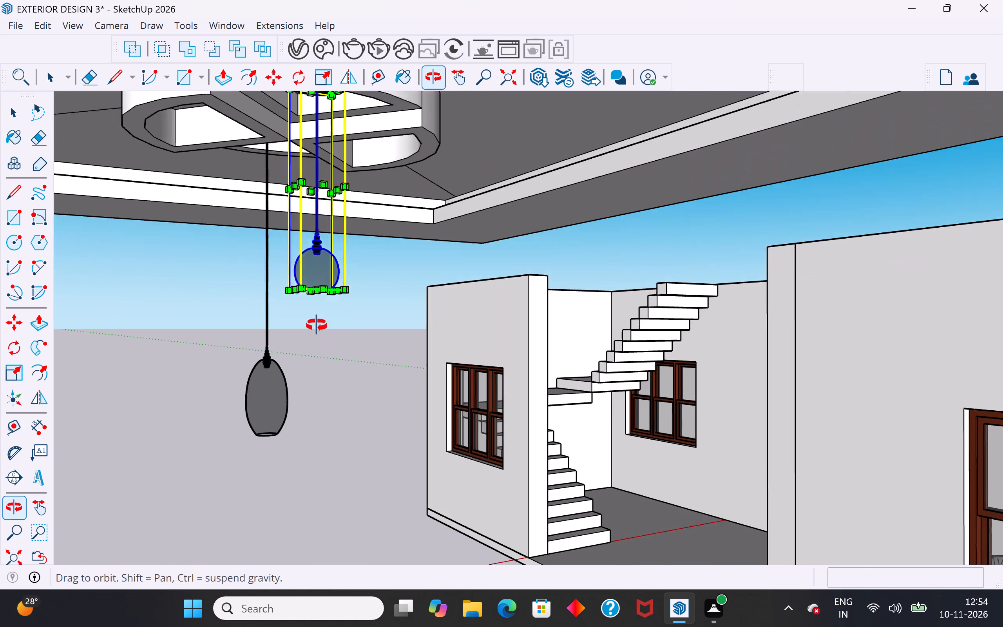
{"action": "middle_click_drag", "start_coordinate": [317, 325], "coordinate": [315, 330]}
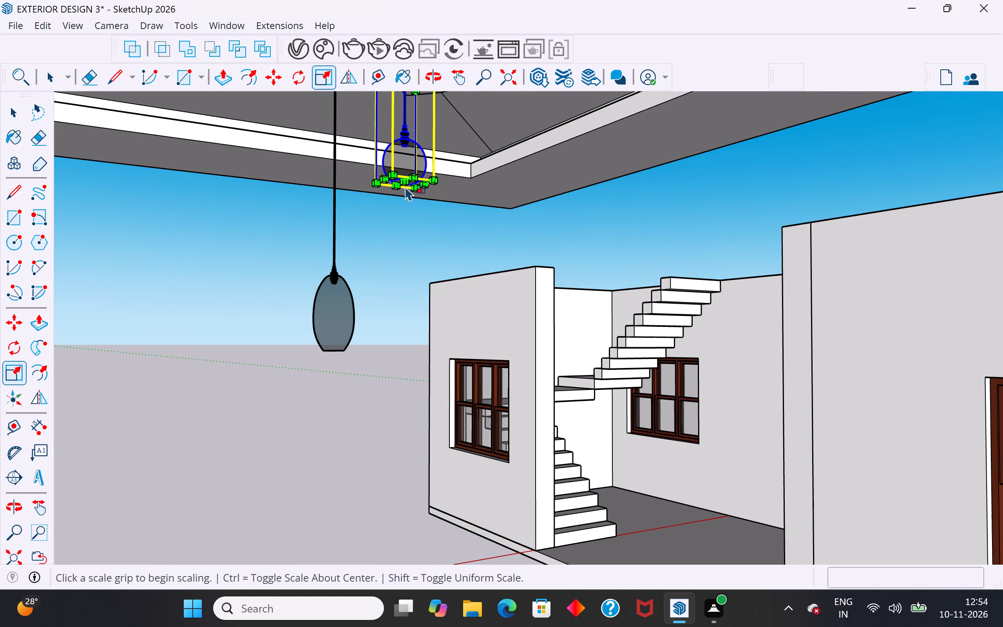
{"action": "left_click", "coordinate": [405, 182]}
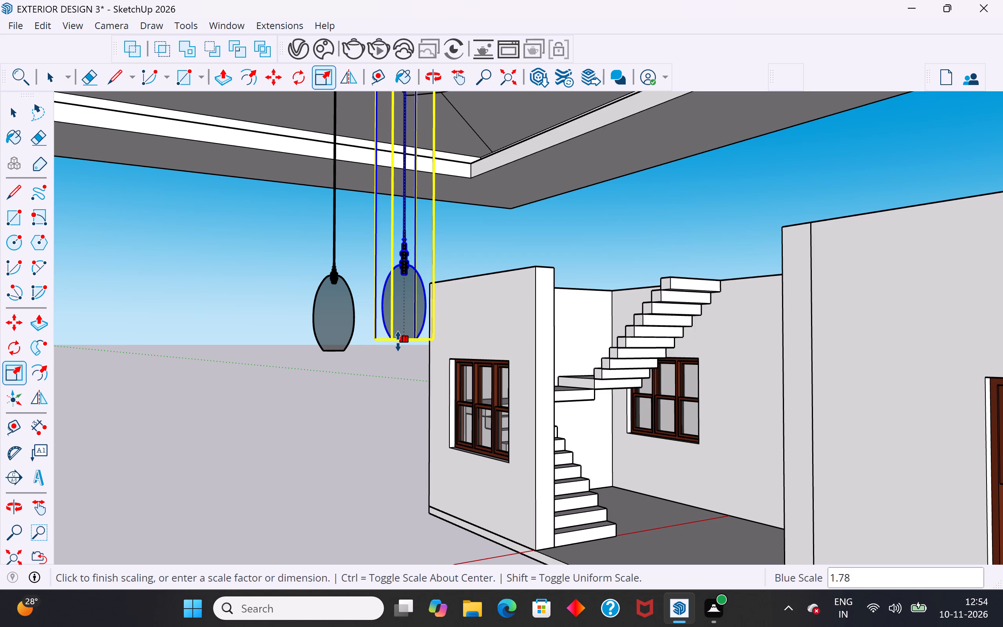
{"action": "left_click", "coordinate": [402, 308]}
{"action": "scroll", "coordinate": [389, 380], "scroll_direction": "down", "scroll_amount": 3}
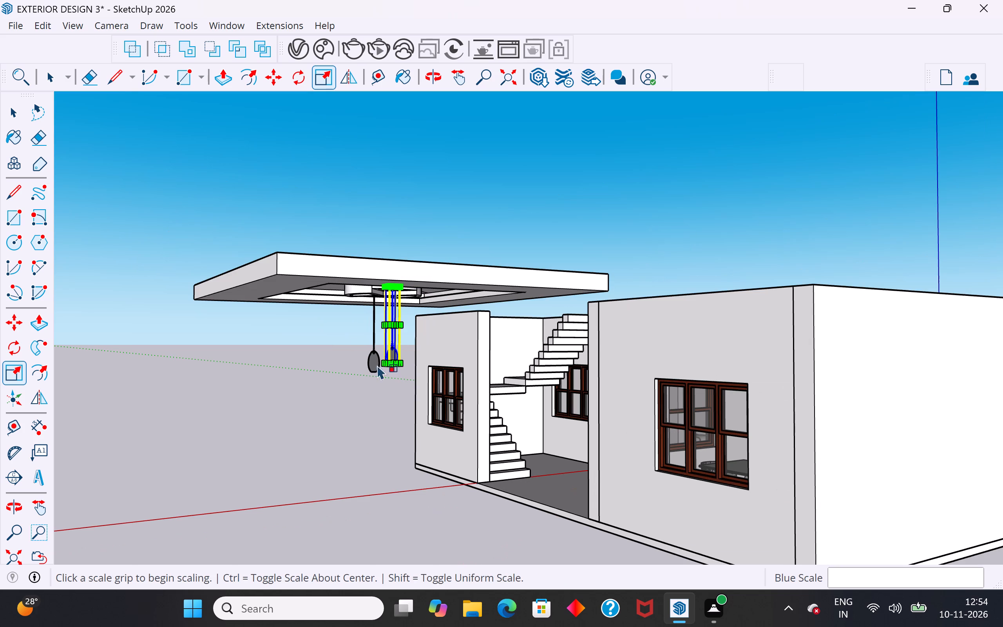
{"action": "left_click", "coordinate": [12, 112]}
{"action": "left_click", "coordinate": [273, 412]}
Examine the proportions of the two stretched pendants beneath the ceiling slab from the other side of the house.
{"action": "scroll", "coordinate": [434, 410], "scroll_direction": "down", "scroll_amount": 2}
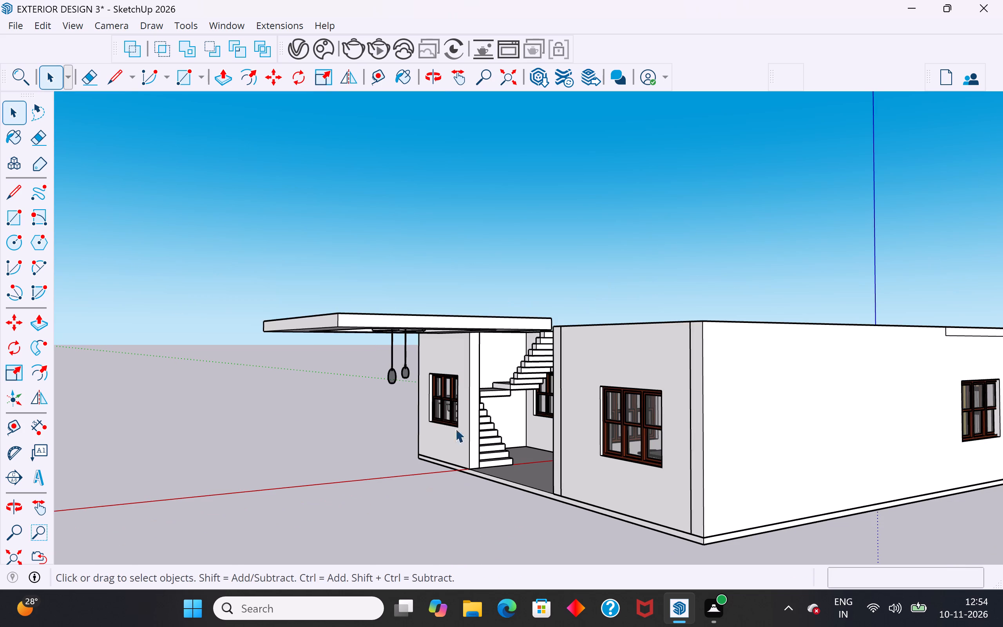
{"action": "middle_click_drag", "start_coordinate": [485, 436], "coordinate": [776, 415]}
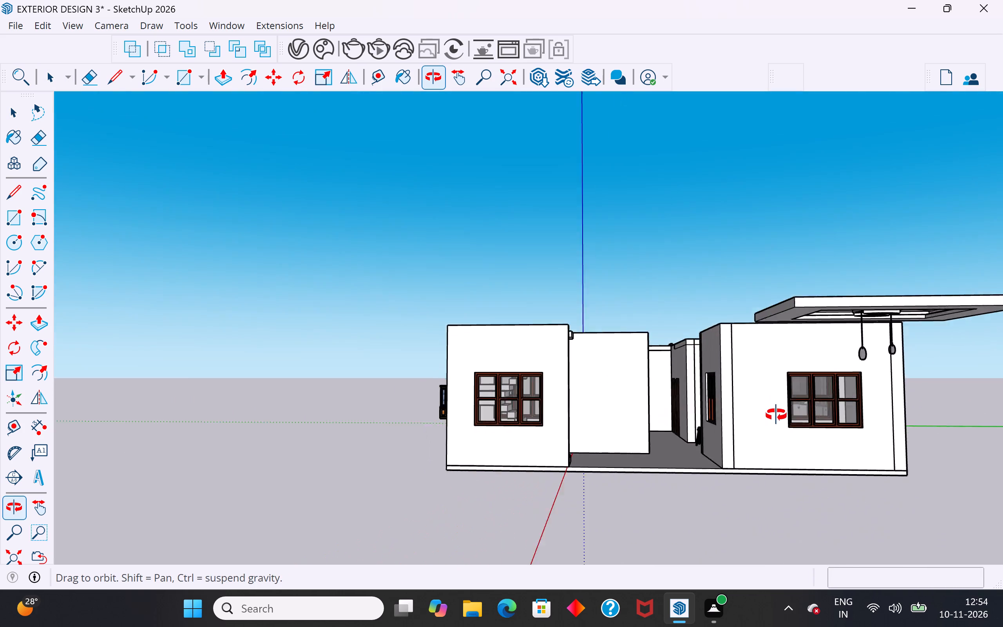
{"action": "middle_click_drag", "start_coordinate": [776, 415], "coordinate": [685, 388]}
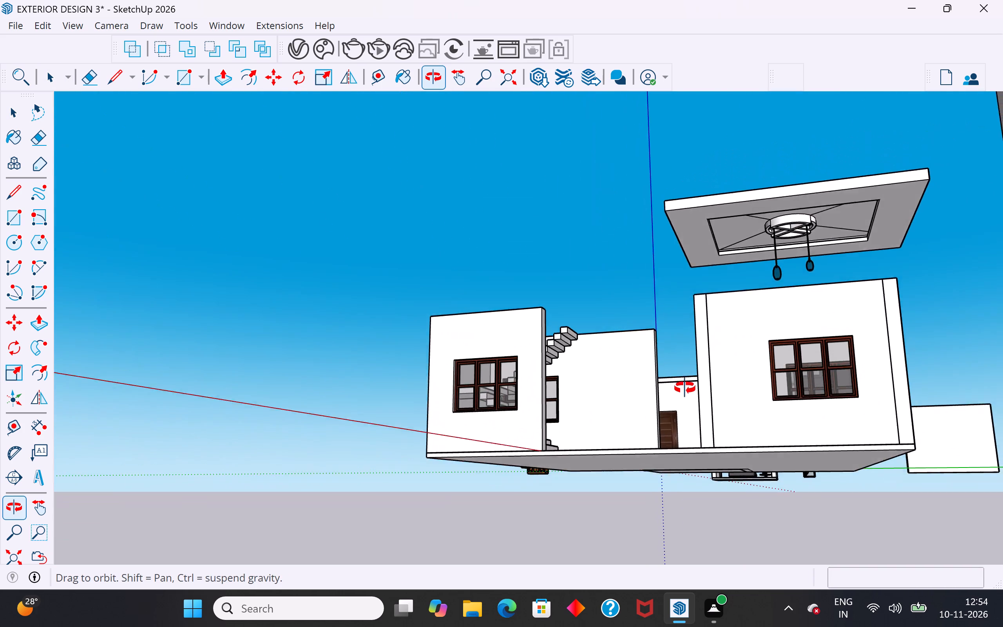
{"action": "middle_click_drag", "start_coordinate": [685, 388], "coordinate": [685, 404]}
{"action": "scroll", "coordinate": [786, 302], "scroll_direction": "up", "scroll_amount": 2}
{"action": "scroll", "coordinate": [788, 299], "scroll_direction": "down", "scroll_amount": 1}
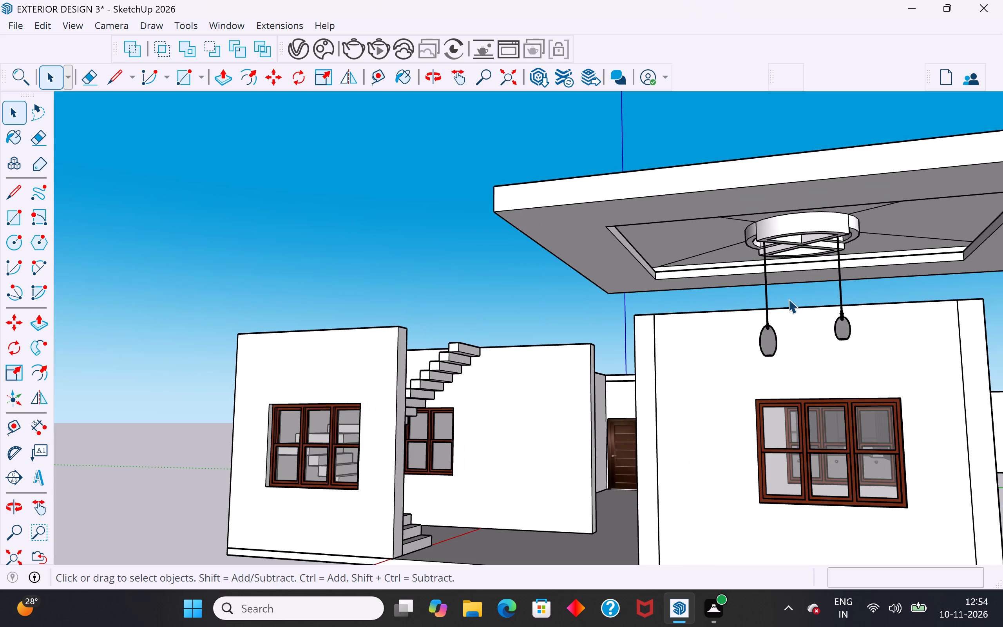
{"action": "middle_click_drag", "start_coordinate": [791, 288], "coordinate": [777, 277]}
{"action": "scroll", "coordinate": [745, 182], "scroll_direction": "down", "scroll_amount": 2}
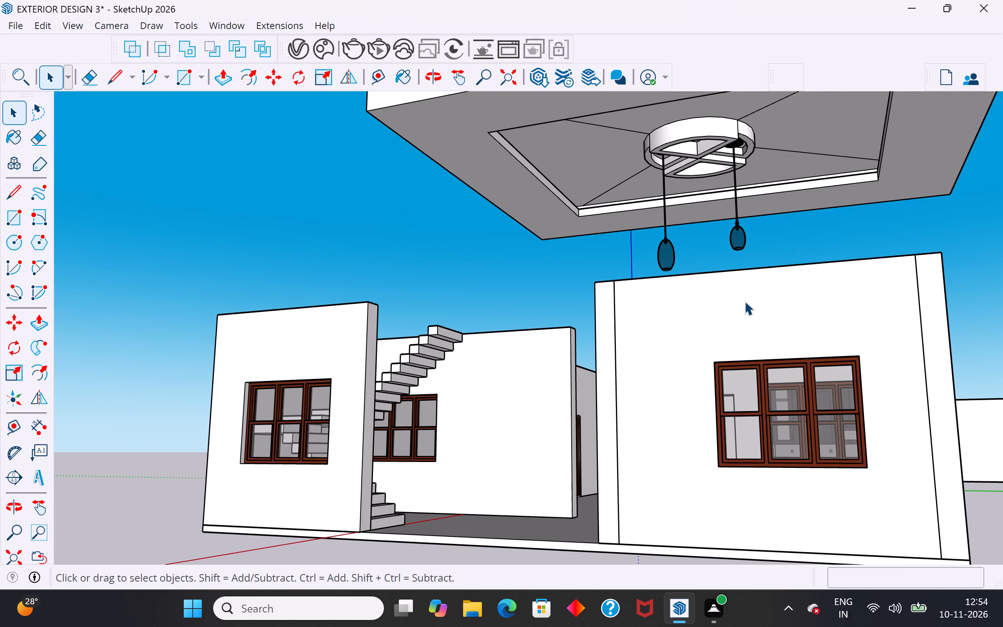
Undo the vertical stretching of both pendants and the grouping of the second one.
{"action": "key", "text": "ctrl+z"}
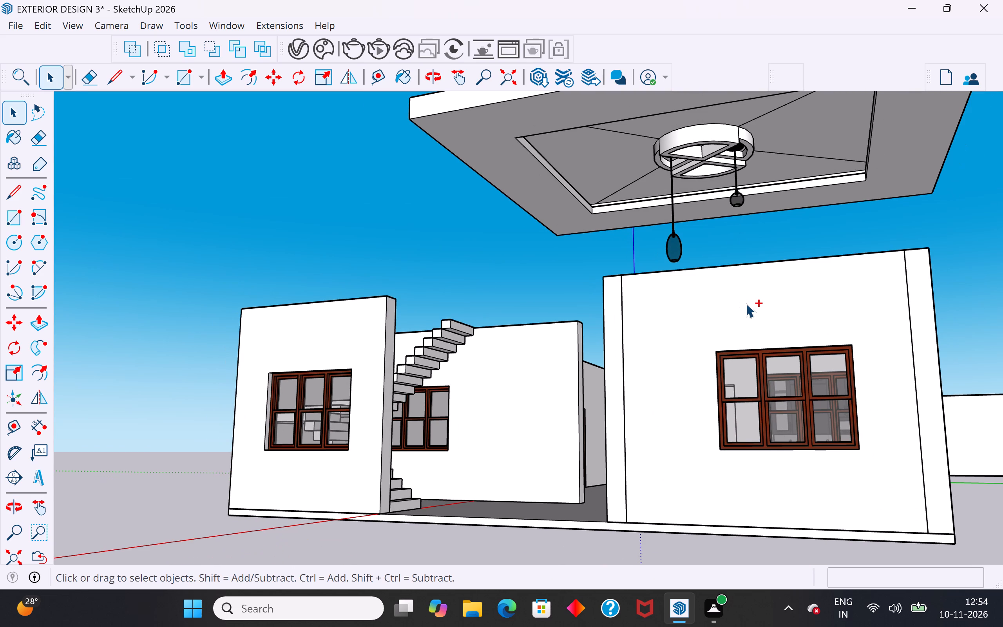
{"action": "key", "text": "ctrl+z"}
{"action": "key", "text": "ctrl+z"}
Scale the first pendant group uniformly about its center by a factor of 2.36.
{"action": "middle_click", "coordinate": [713, 245]}
{"action": "left_click", "coordinate": [674, 227]}
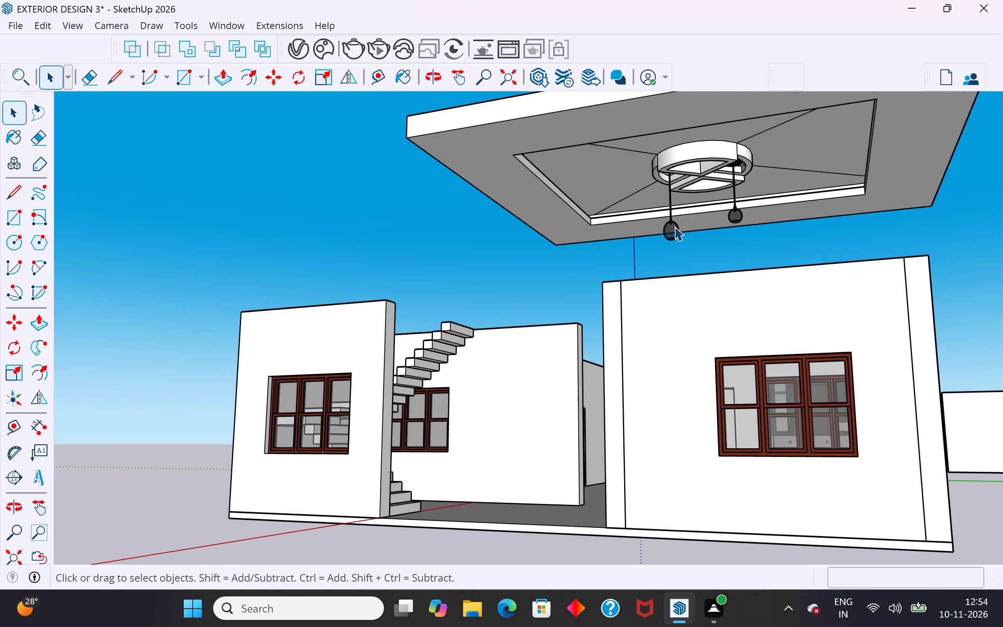
{"action": "scroll", "coordinate": [674, 232], "scroll_direction": "up", "scroll_amount": 3}
{"action": "key", "text": "s"}
{"action": "middle_click_drag", "start_coordinate": [691, 263], "coordinate": [706, 291]}
{"action": "scroll", "coordinate": [720, 289], "scroll_direction": "down", "scroll_amount": 3}
{"action": "scroll", "coordinate": [733, 331], "scroll_direction": "up", "scroll_amount": 11}
{"action": "middle_click_drag", "start_coordinate": [739, 320], "coordinate": [748, 339]}
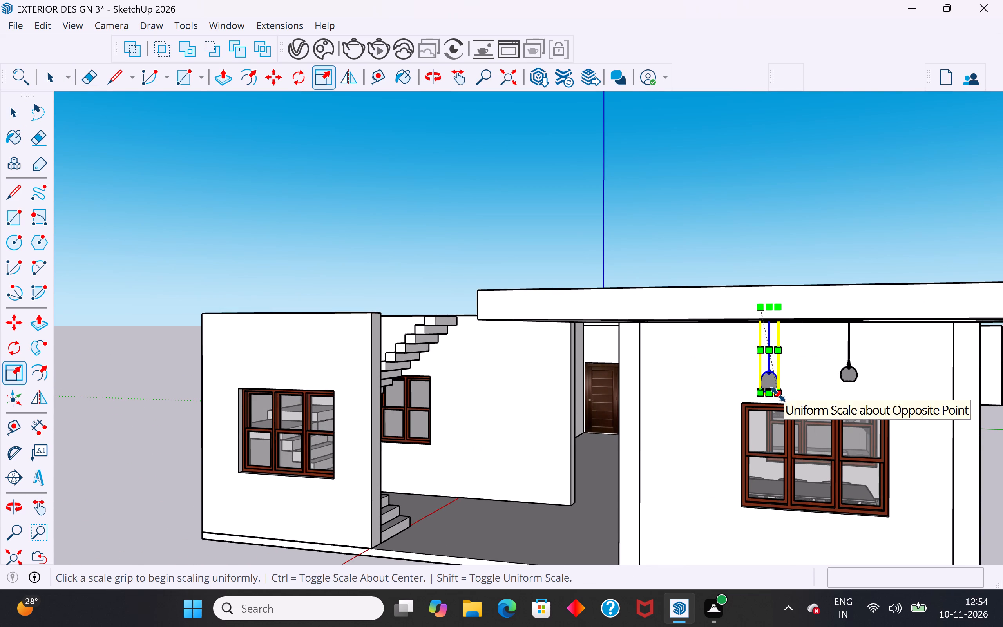
{"action": "left_click_drag", "start_coordinate": [778, 395], "coordinate": [804, 439], "text": "ctrl"}
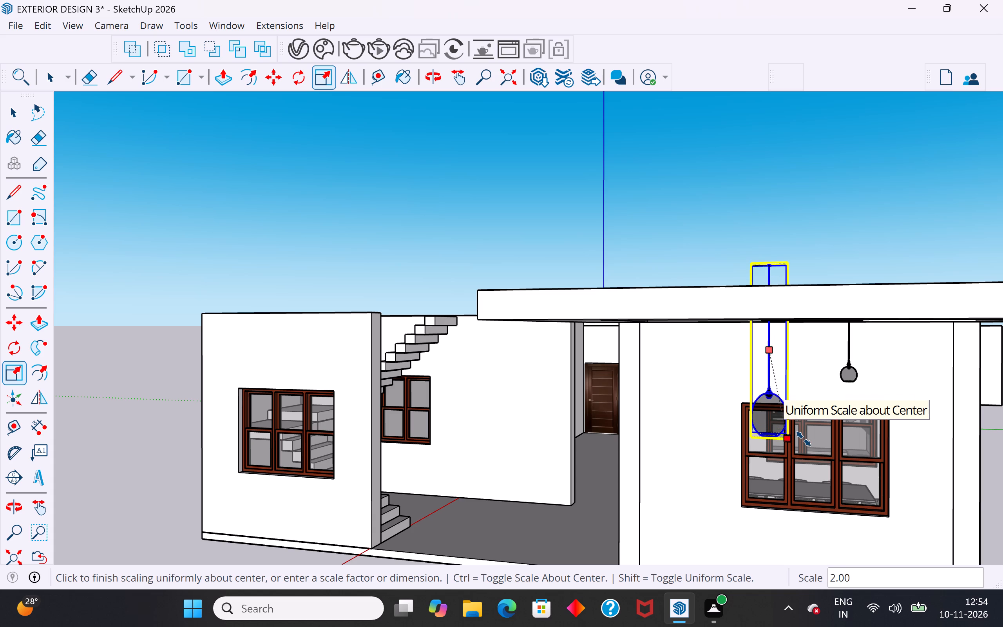
{"action": "left_click_drag", "start_coordinate": [804, 439], "coordinate": [810, 452], "text": "ctrl"}
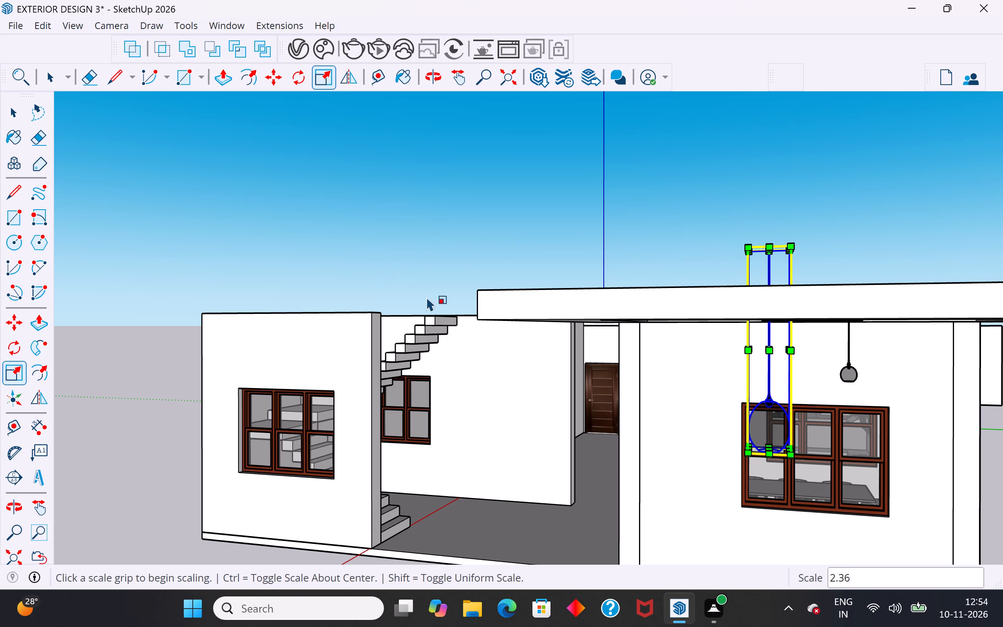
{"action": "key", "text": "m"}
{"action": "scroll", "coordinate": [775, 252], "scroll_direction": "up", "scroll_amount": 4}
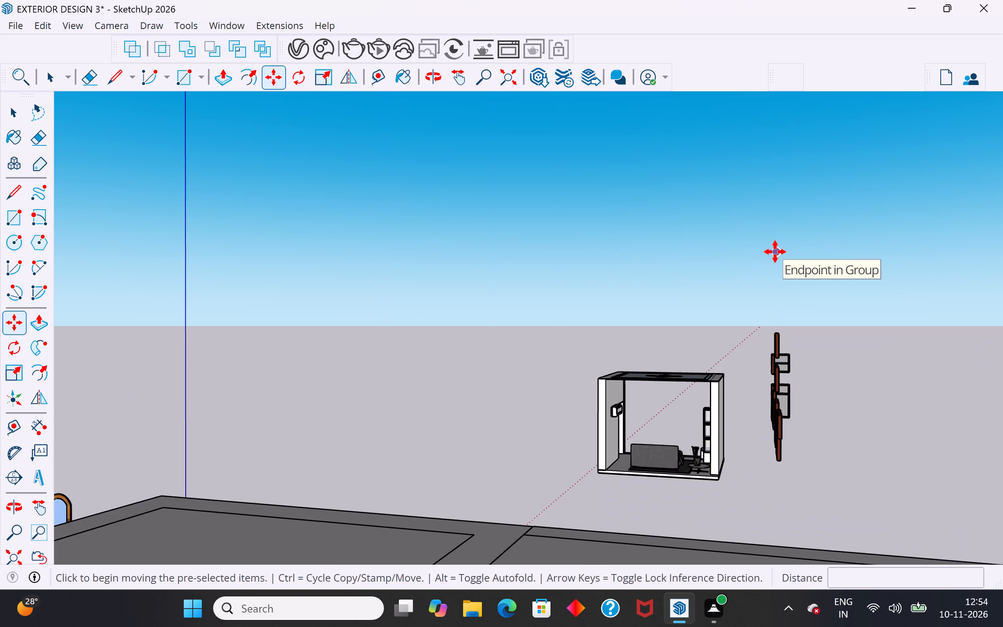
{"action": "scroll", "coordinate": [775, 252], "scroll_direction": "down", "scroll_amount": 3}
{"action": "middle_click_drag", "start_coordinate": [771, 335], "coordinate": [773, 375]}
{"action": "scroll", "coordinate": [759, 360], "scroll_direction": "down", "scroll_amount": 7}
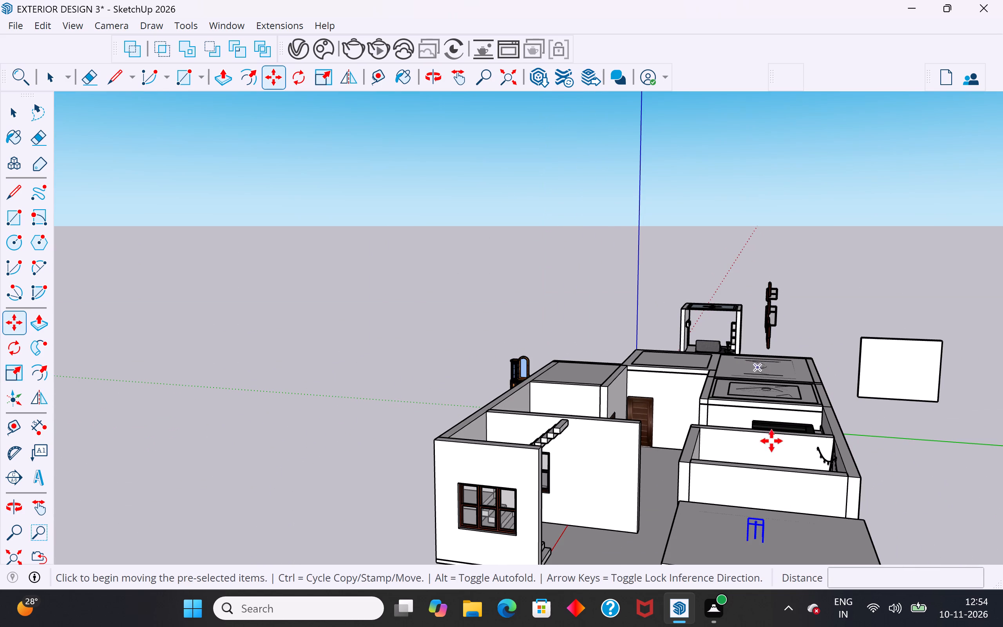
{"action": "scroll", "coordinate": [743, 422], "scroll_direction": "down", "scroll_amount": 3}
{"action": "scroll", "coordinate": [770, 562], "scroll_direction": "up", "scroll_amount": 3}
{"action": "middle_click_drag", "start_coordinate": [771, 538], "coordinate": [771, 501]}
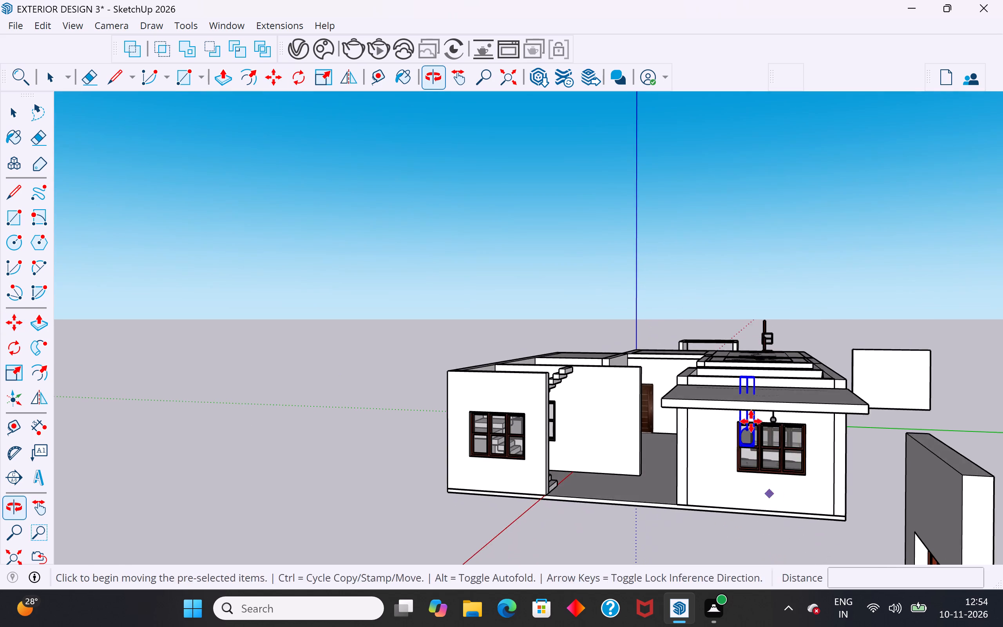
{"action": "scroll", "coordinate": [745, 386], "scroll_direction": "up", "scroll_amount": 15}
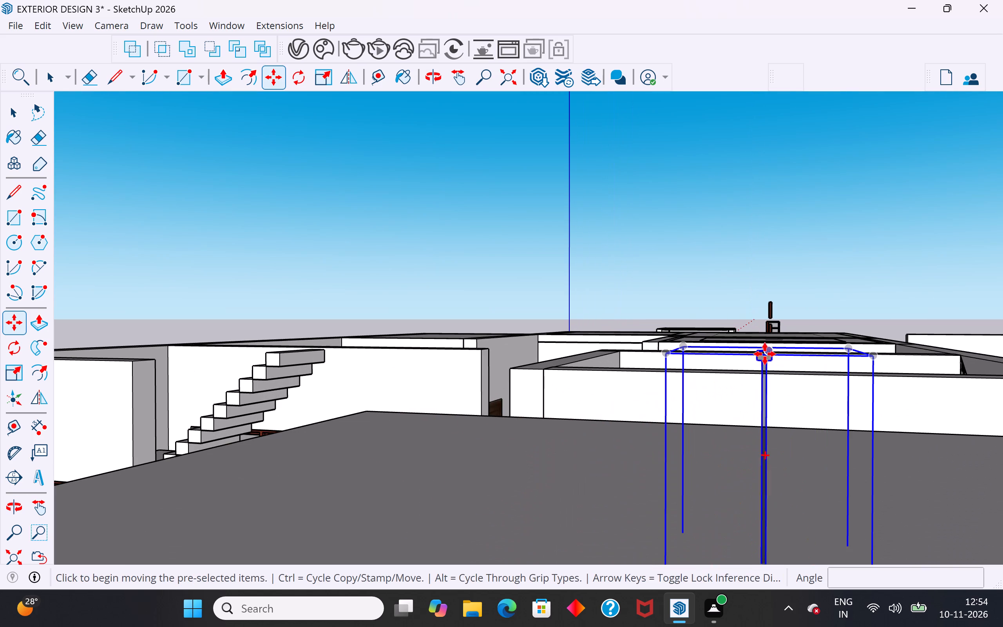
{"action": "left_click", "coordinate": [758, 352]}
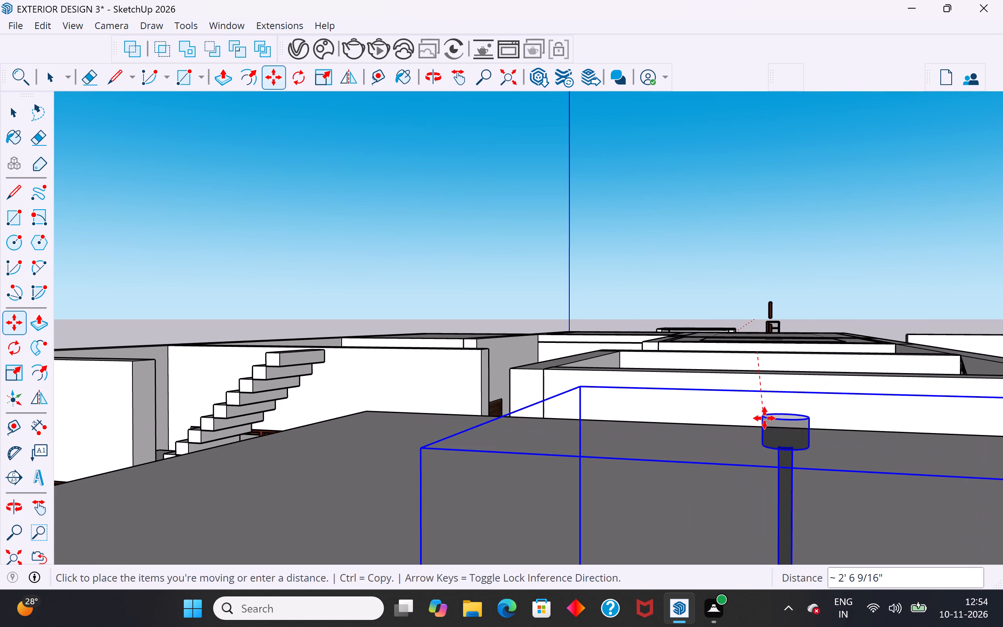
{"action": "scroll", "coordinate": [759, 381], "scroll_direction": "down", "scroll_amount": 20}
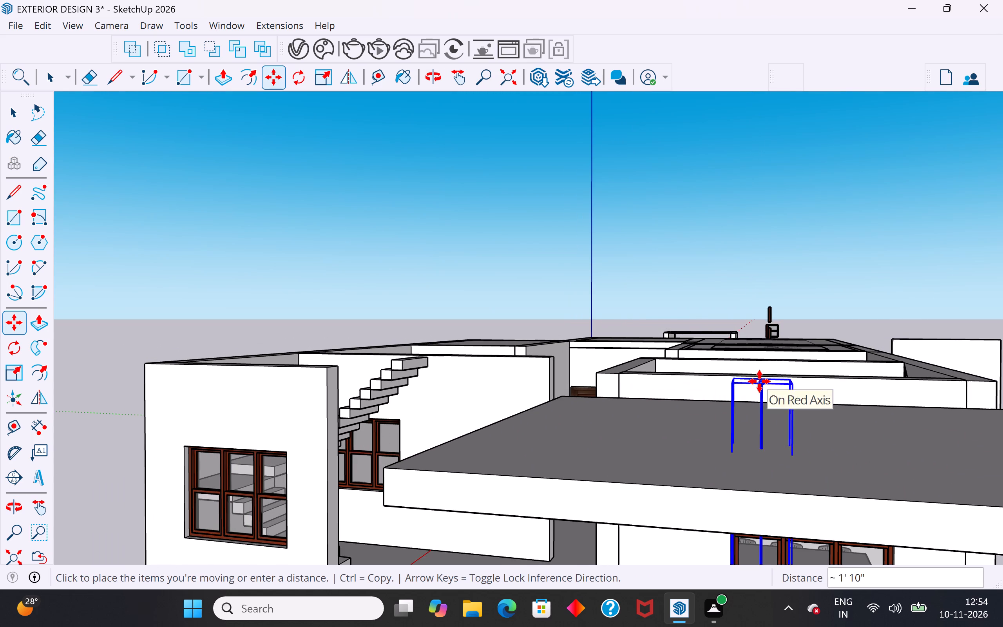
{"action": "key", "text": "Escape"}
Move the enlarged first pendant group down until its top is level with the roof slab's upper surface, then deselect it.
{"action": "middle_click_drag", "start_coordinate": [794, 452], "coordinate": [826, 400]}
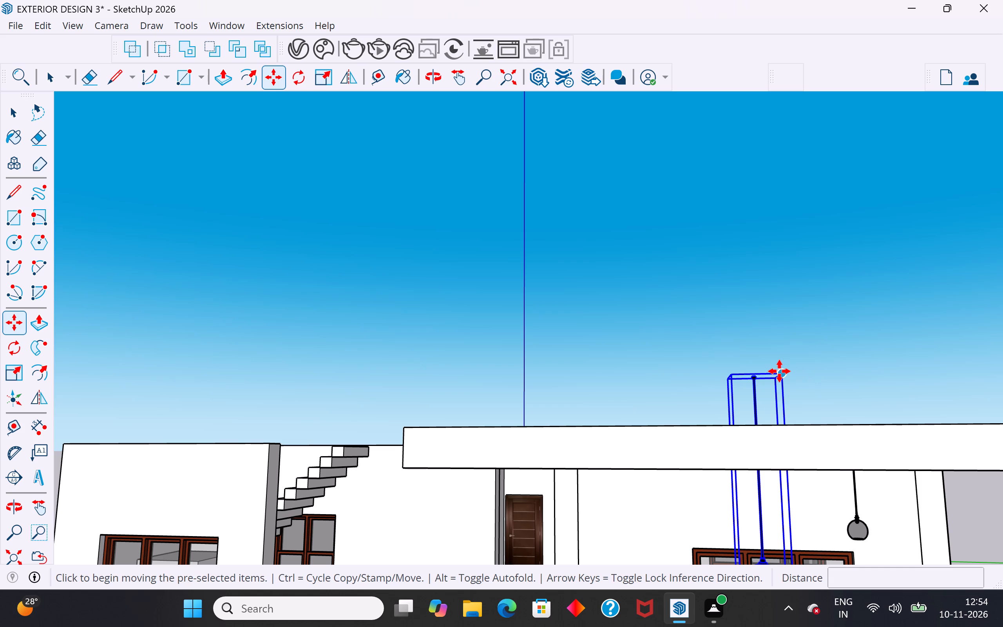
{"action": "left_click", "coordinate": [779, 371]}
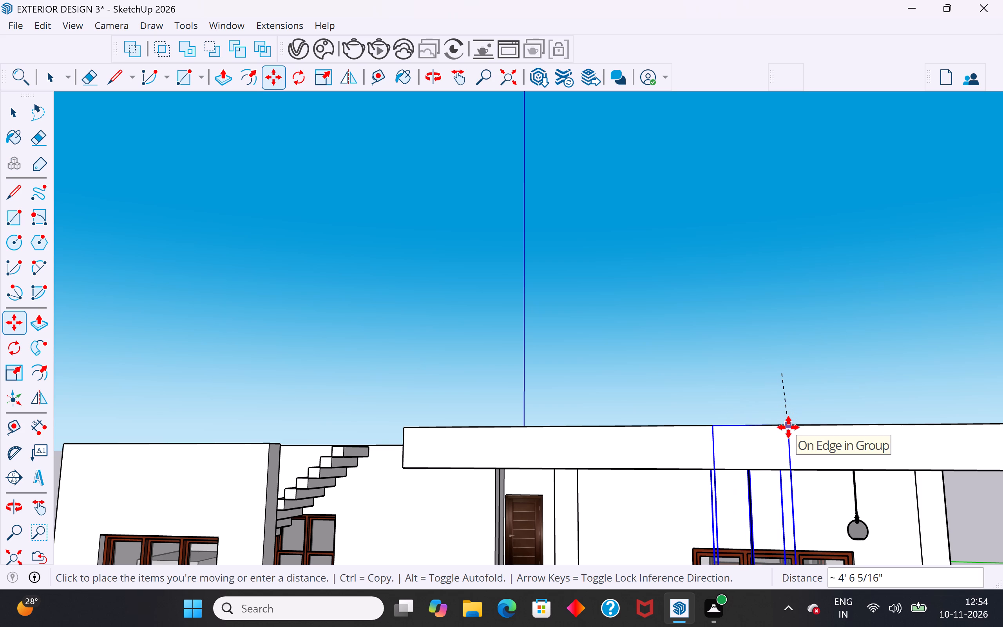
{"action": "middle_click_drag", "start_coordinate": [788, 427], "coordinate": [829, 600]}
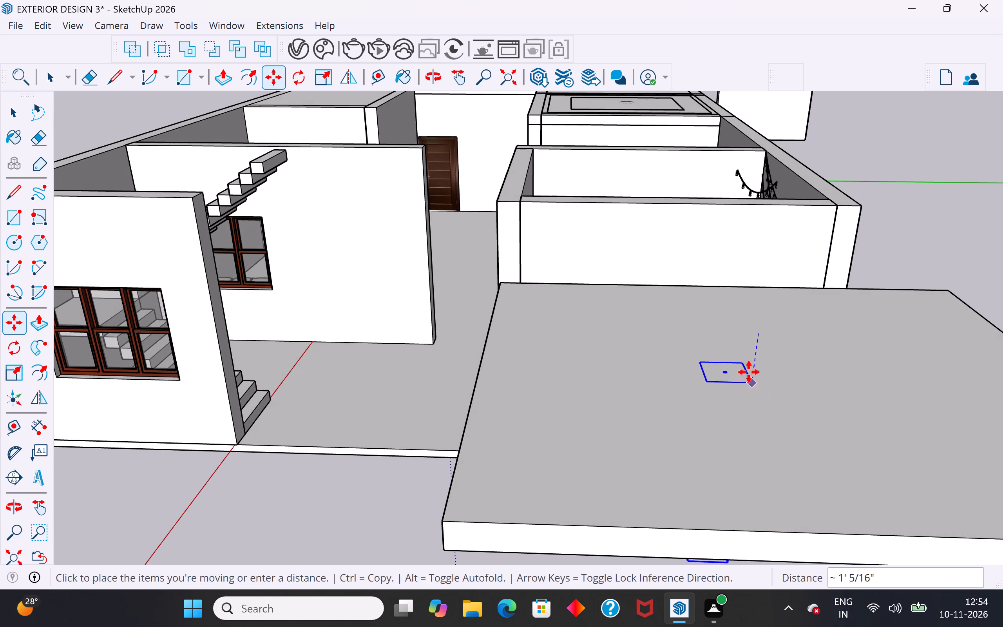
{"action": "left_click", "coordinate": [755, 385]}
{"action": "scroll", "coordinate": [645, 503], "scroll_direction": "down", "scroll_amount": 5}
{"action": "middle_click_drag", "start_coordinate": [663, 529], "coordinate": [659, 342]}
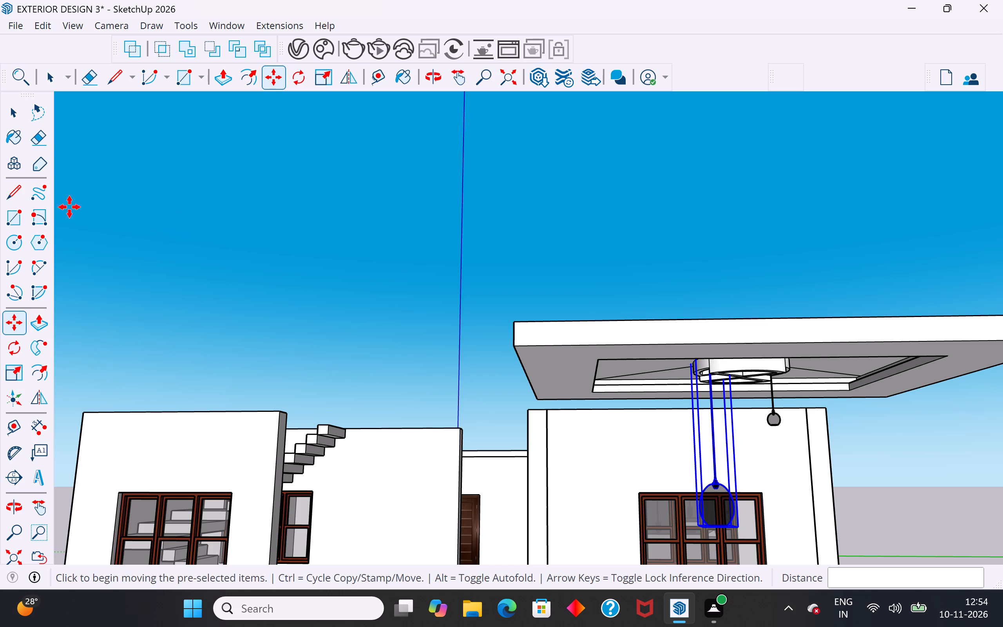
{"action": "left_click", "coordinate": [10, 116]}
{"action": "left_click", "coordinate": [267, 312]}
Select the rod and globe of the smaller second pendant and make them one group.
{"action": "middle_click_drag", "start_coordinate": [723, 381], "coordinate": [683, 273]}
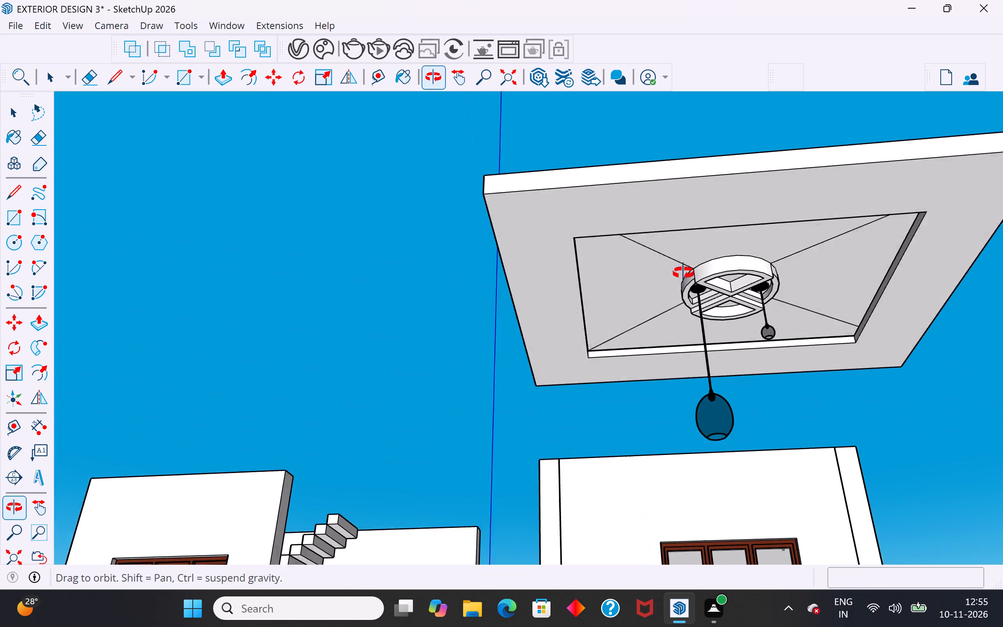
{"action": "middle_click_drag", "start_coordinate": [683, 273], "coordinate": [696, 399]}
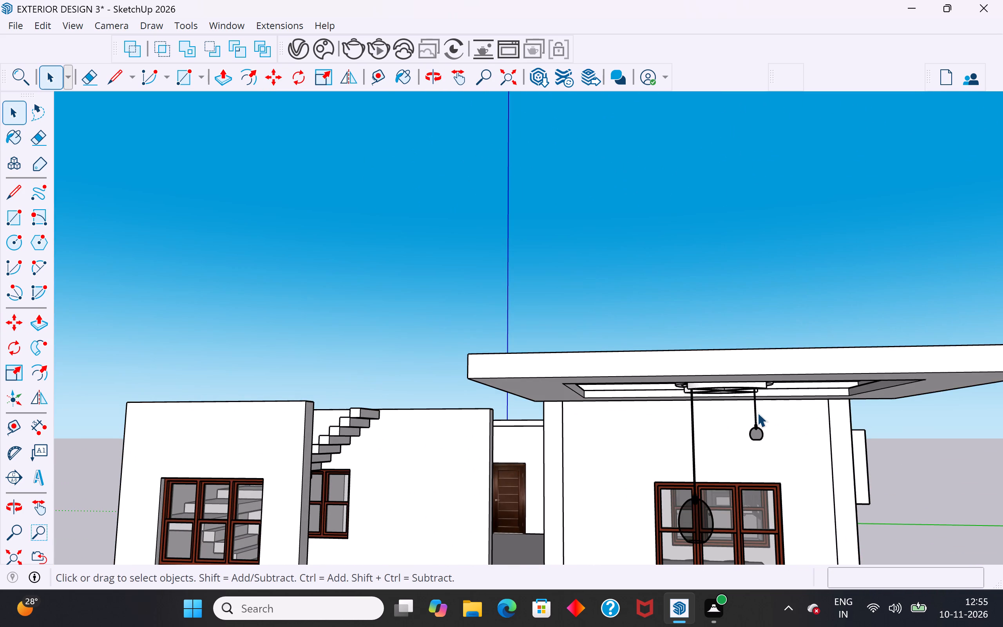
{"action": "scroll", "coordinate": [757, 413], "scroll_direction": "down", "scroll_amount": 3}
{"action": "left_click", "coordinate": [761, 426]}
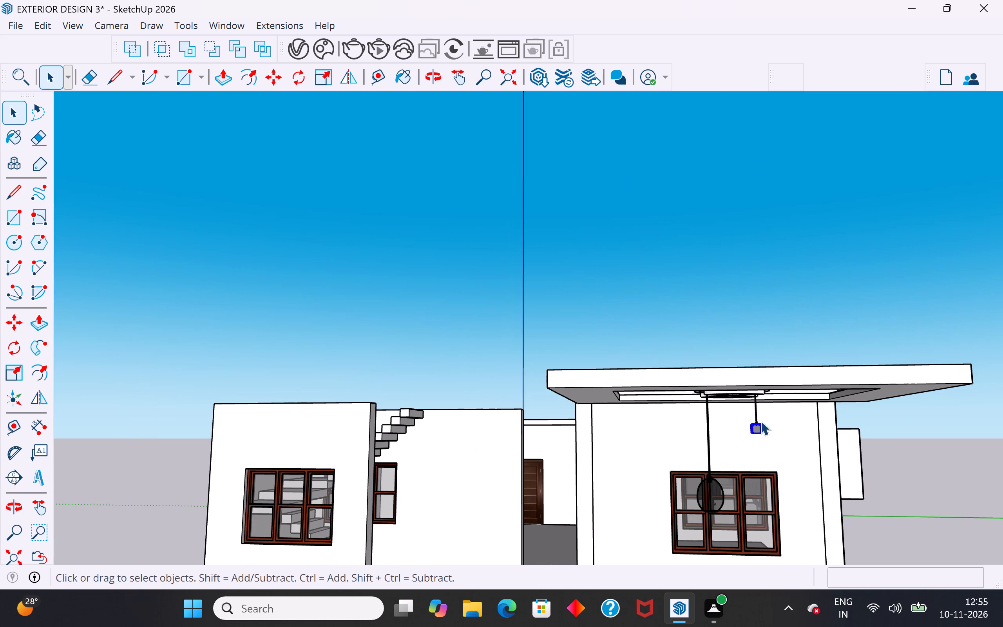
{"action": "middle_click_drag", "start_coordinate": [720, 415], "coordinate": [797, 448]}
{"action": "scroll", "coordinate": [820, 351], "scroll_direction": "down", "scroll_amount": 4}
{"action": "scroll", "coordinate": [880, 403], "scroll_direction": "up", "scroll_amount": 2}
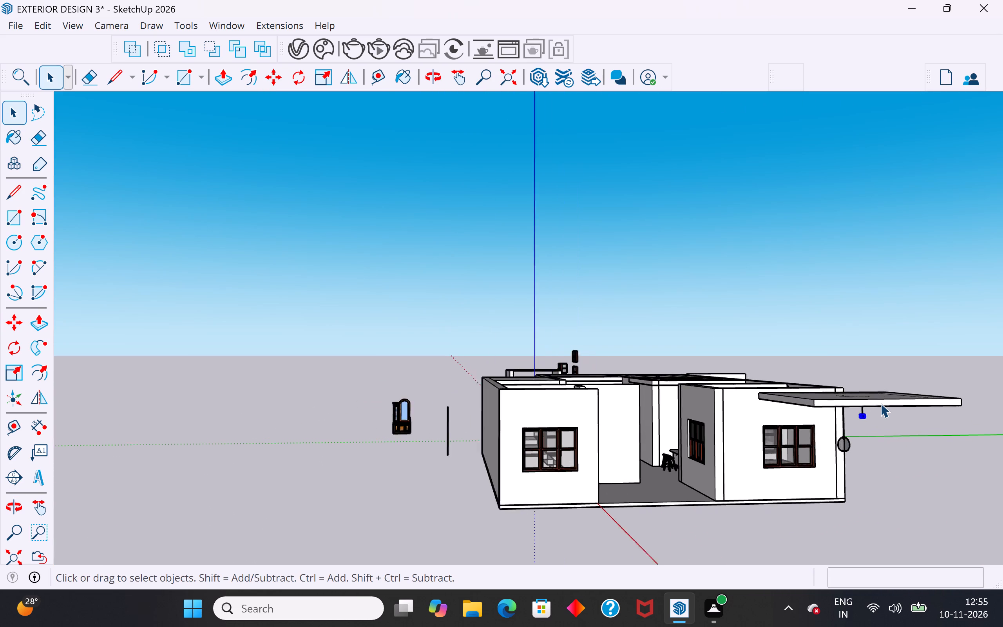
{"action": "scroll", "coordinate": [880, 403], "scroll_direction": "up", "scroll_amount": 10}
{"action": "left_click_drag", "start_coordinate": [867, 407], "coordinate": [841, 438]}
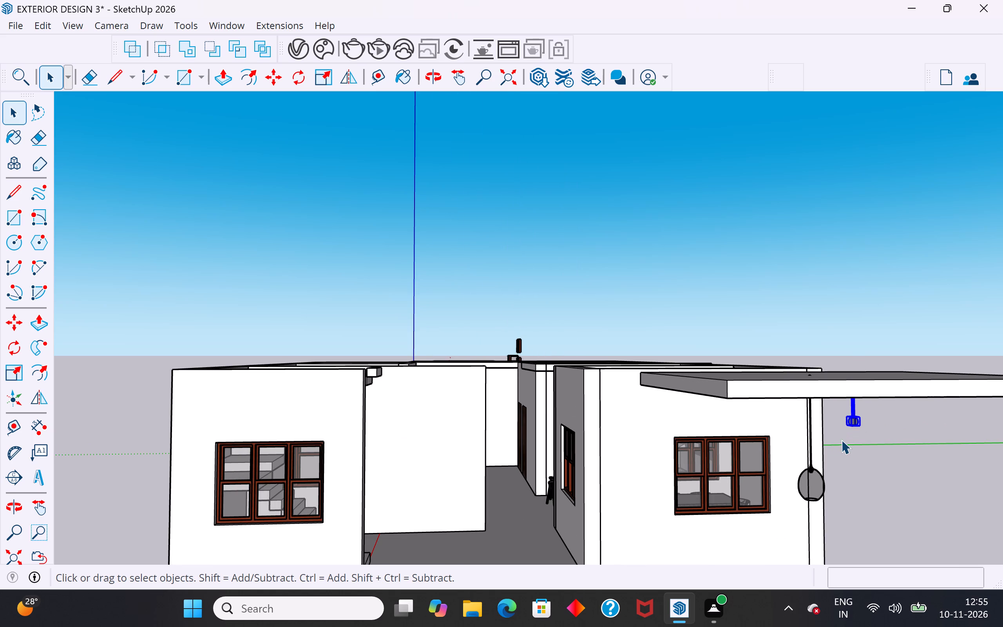
{"action": "scroll", "coordinate": [846, 444], "scroll_direction": "up", "scroll_amount": 1}
{"action": "right_click", "coordinate": [859, 401]}
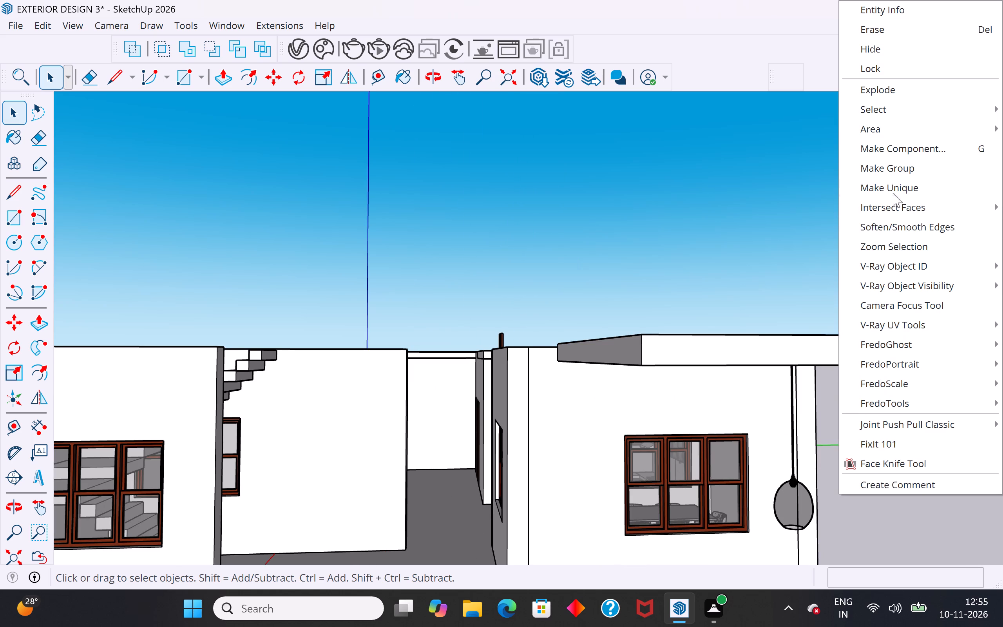
{"action": "left_click", "coordinate": [901, 176]}
{"action": "scroll", "coordinate": [830, 277], "scroll_direction": "down", "scroll_amount": 4}
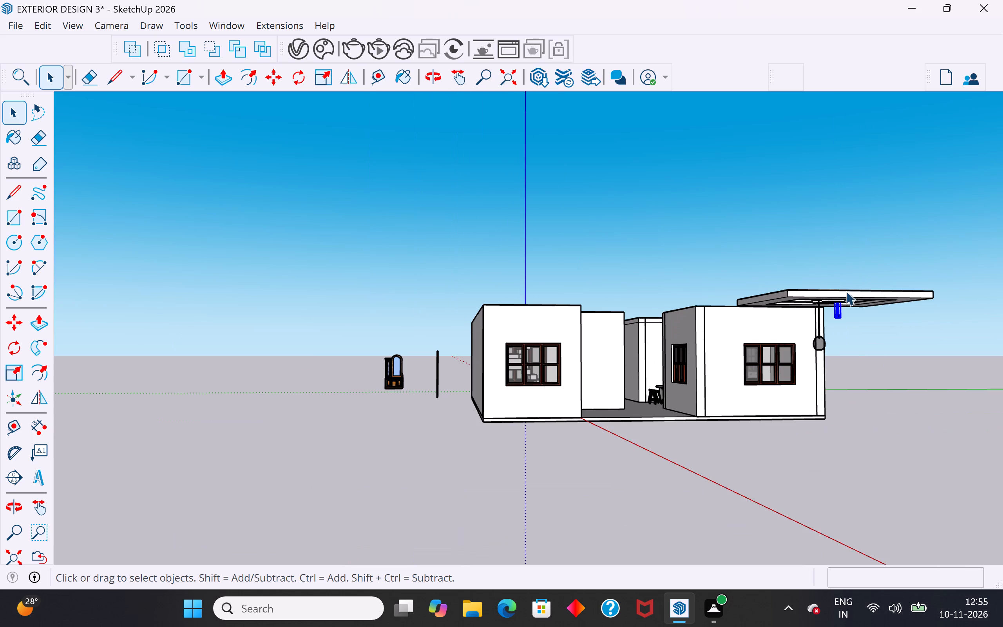
{"action": "left_click", "coordinate": [877, 398]}
Scale the second pendant group up uniformly about its center until its globe is about as large as the first pendant's.
{"action": "scroll", "coordinate": [845, 330], "scroll_direction": "up", "scroll_amount": 3}
{"action": "middle_click_drag", "start_coordinate": [845, 324], "coordinate": [856, 355]}
{"action": "scroll", "coordinate": [845, 401], "scroll_direction": "up", "scroll_amount": 7}
{"action": "middle_click_drag", "start_coordinate": [877, 428], "coordinate": [861, 388]}
{"action": "left_click_drag", "start_coordinate": [880, 366], "coordinate": [859, 414]}
{"action": "key", "text": "s"}
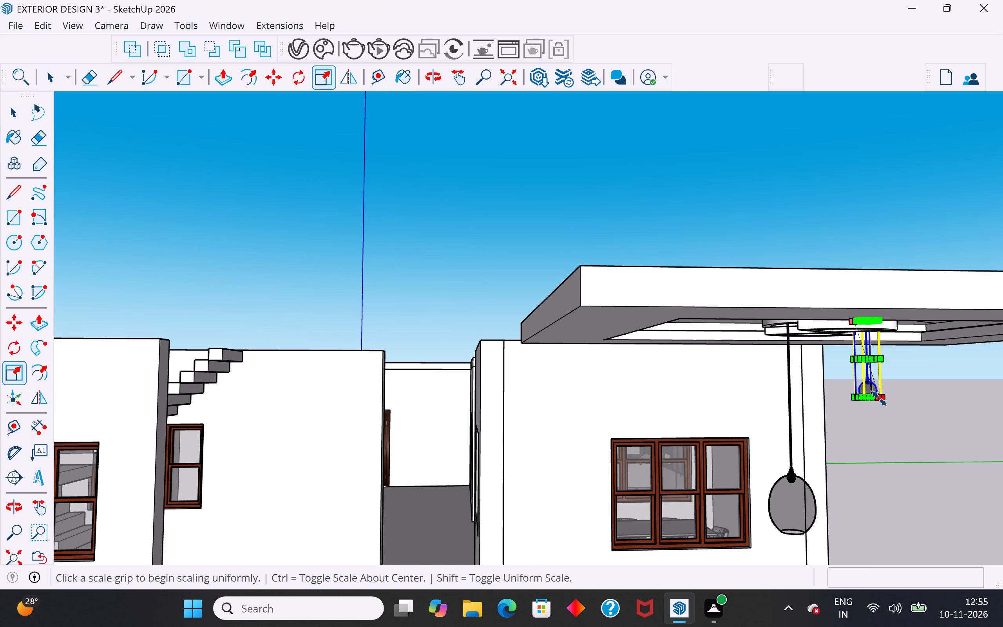
{"action": "left_click_drag", "start_coordinate": [883, 399], "coordinate": [887, 405], "text": "ctrl"}
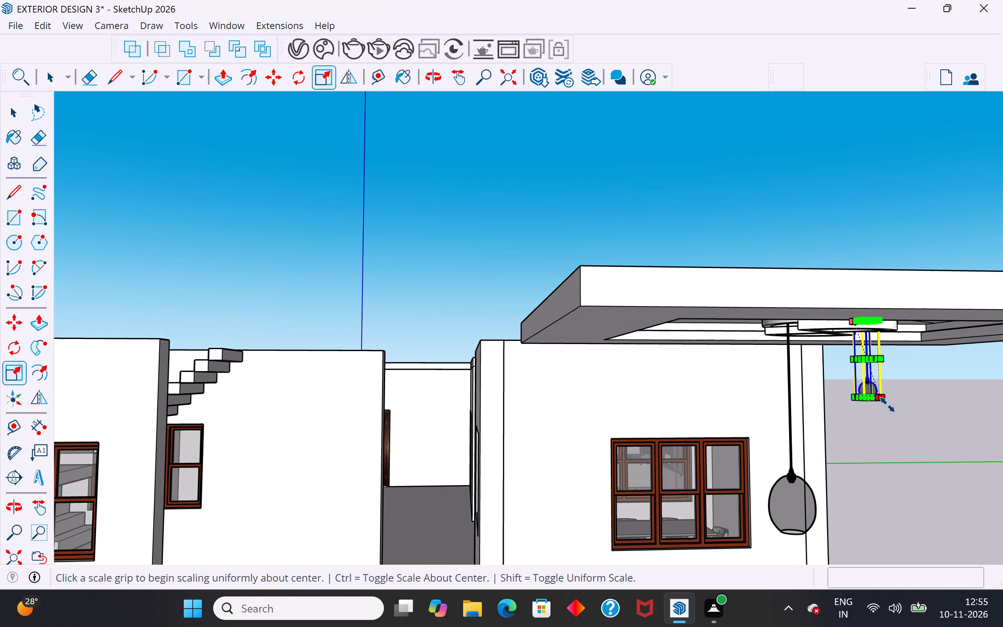
{"action": "left_click_drag", "start_coordinate": [887, 405], "coordinate": [914, 471], "text": "ctrl"}
{"action": "left_click", "coordinate": [24, 121]}
{"action": "left_click", "coordinate": [218, 248]}
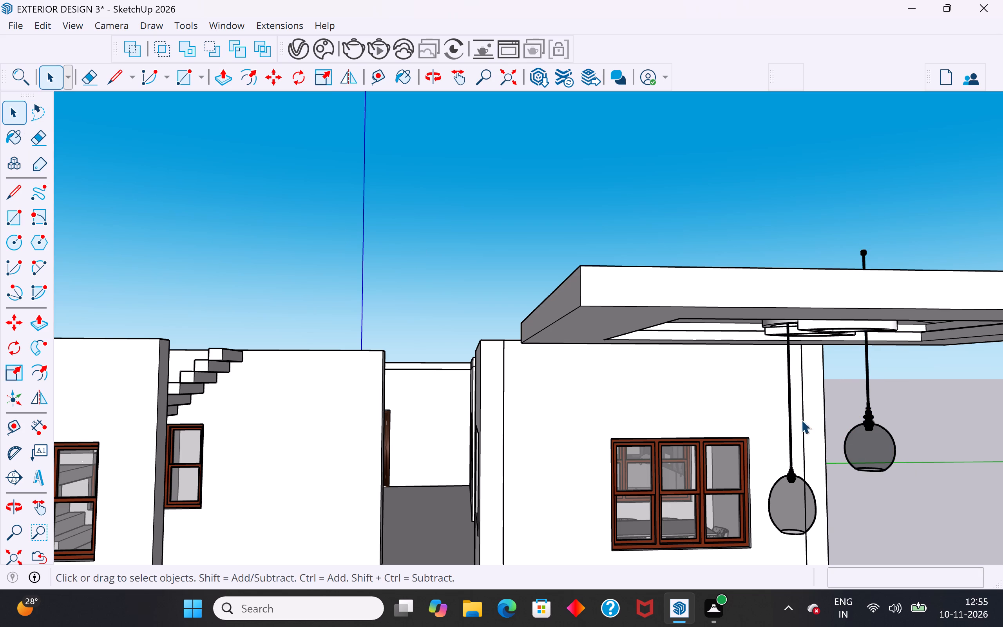
Move the second pendant group down about 1' 1 5/16" until its top is level with the roof slab's upper surface.
{"action": "left_click", "coordinate": [867, 420]}
{"action": "scroll", "coordinate": [833, 359], "scroll_direction": "down", "scroll_amount": 4}
{"action": "middle_click_drag", "start_coordinate": [834, 359], "coordinate": [850, 460]}
{"action": "scroll", "coordinate": [854, 542], "scroll_direction": "up", "scroll_amount": 5}
{"action": "scroll", "coordinate": [742, 366], "scroll_direction": "down", "scroll_amount": 5}
{"action": "scroll", "coordinate": [777, 455], "scroll_direction": "up", "scroll_amount": 18}
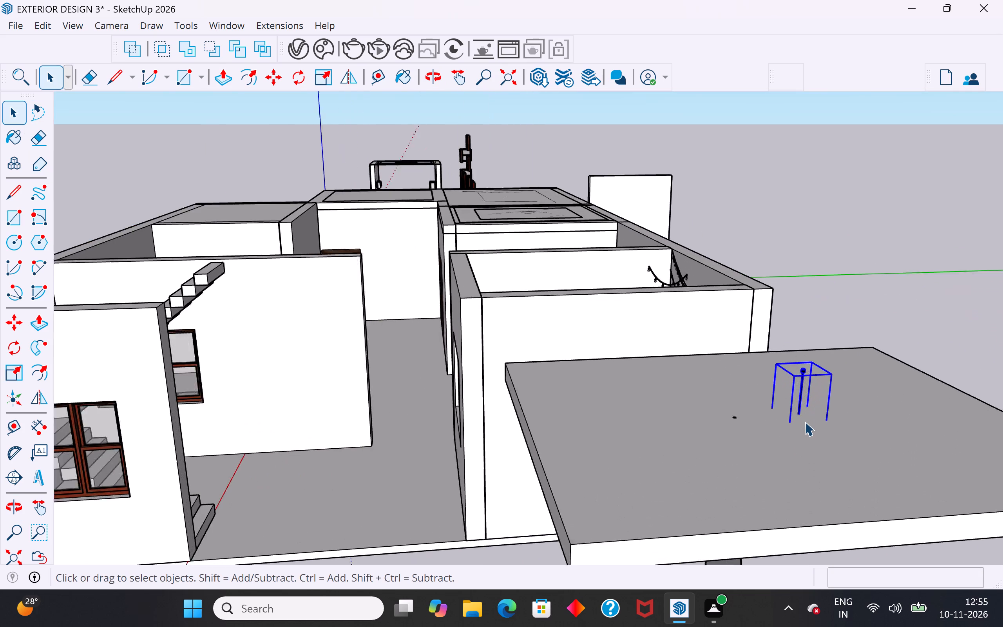
{"action": "scroll", "coordinate": [805, 422], "scroll_direction": "up", "scroll_amount": 1}
{"action": "middle_click_drag", "start_coordinate": [842, 411], "coordinate": [834, 358]}
{"action": "key", "text": "m"}
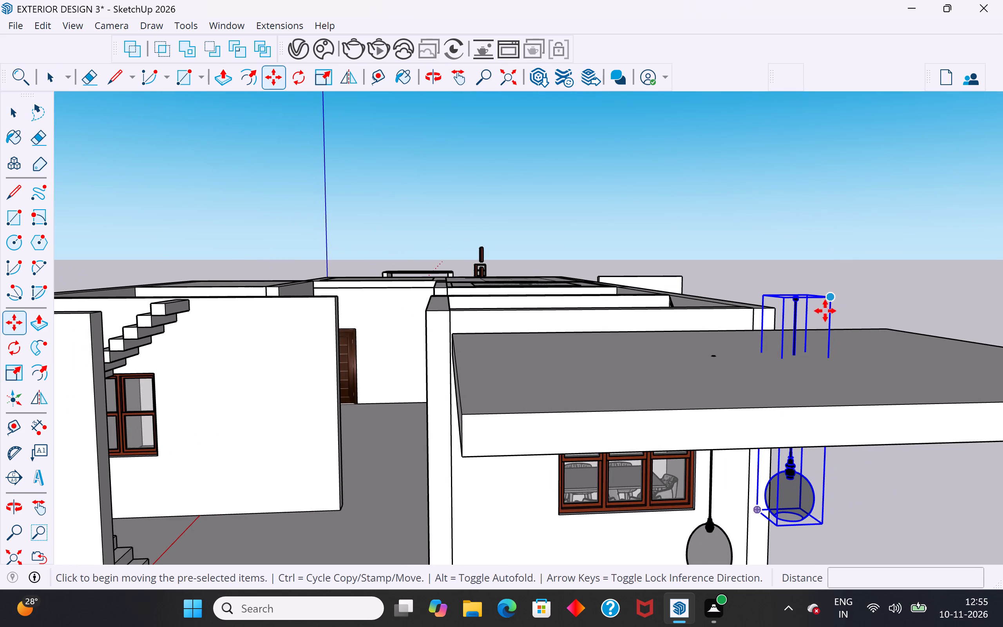
{"action": "left_click", "coordinate": [831, 299]}
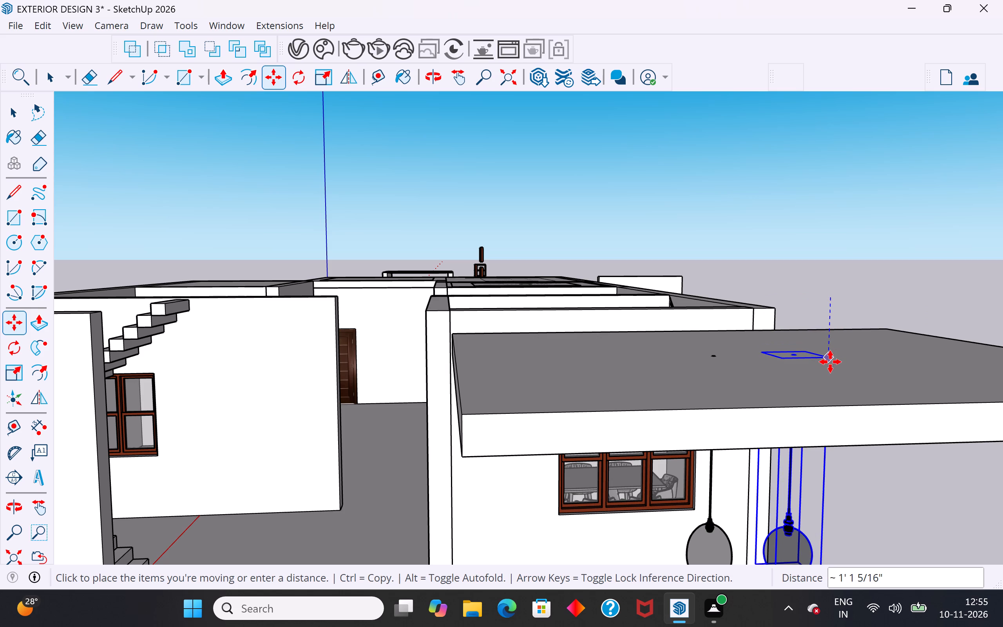
{"action": "left_click", "coordinate": [830, 362]}
{"action": "left_click", "coordinate": [16, 119]}
{"action": "left_click", "coordinate": [142, 185]}
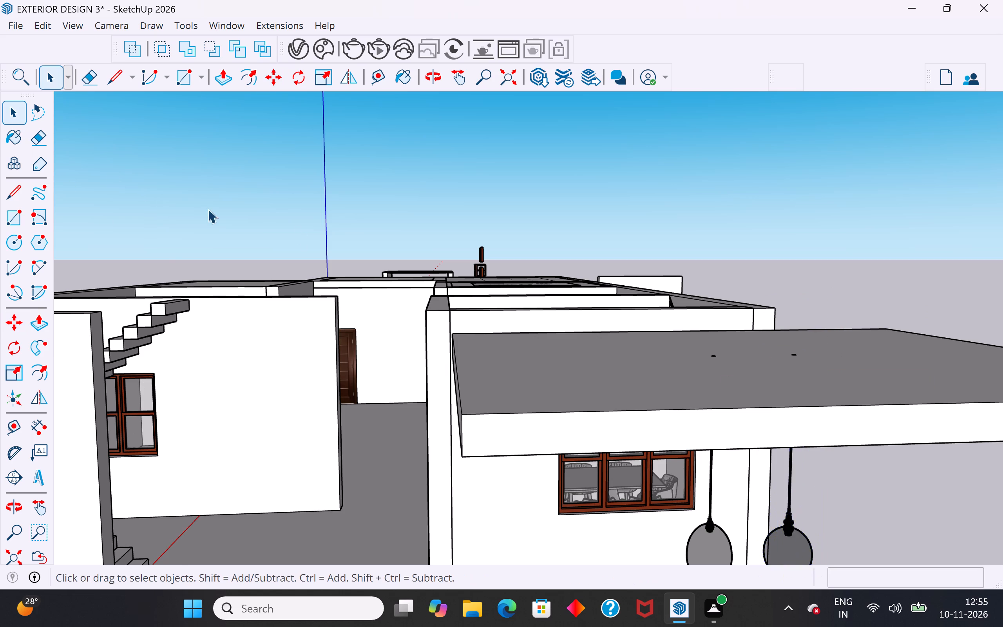
Scale the second pendant group down uniformly about its center to slightly under 0.80 of its size, then deselect it.
{"action": "scroll", "coordinate": [484, 240], "scroll_direction": "down", "scroll_amount": 6}
{"action": "middle_click_drag", "start_coordinate": [546, 312], "coordinate": [565, 307]}
{"action": "scroll", "coordinate": [538, 260], "scroll_direction": "up", "scroll_amount": 9}
{"action": "middle_click_drag", "start_coordinate": [525, 289], "coordinate": [590, 308]}
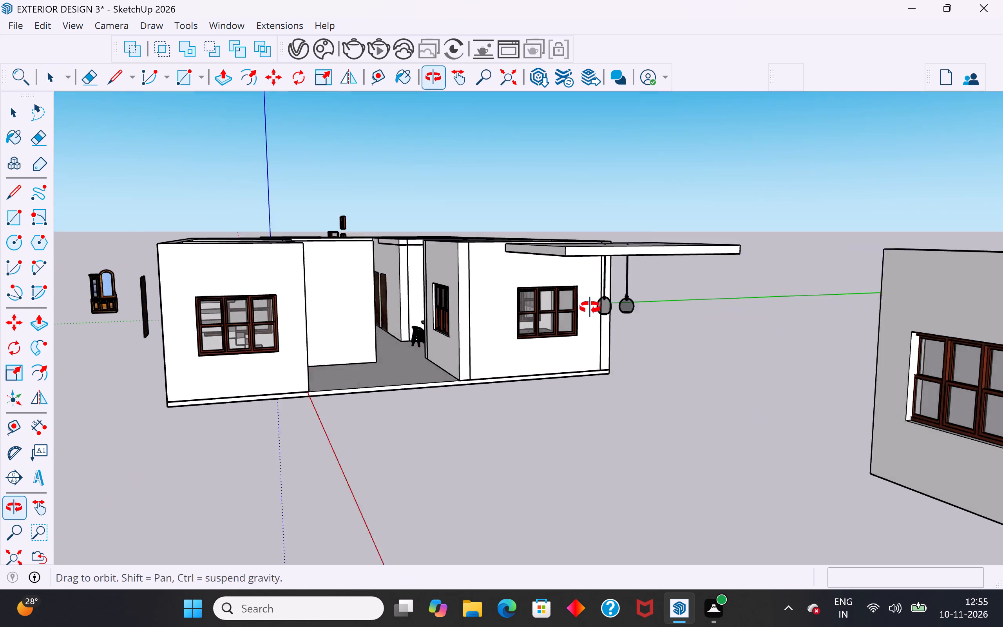
{"action": "middle_click_drag", "start_coordinate": [590, 308], "coordinate": [591, 308]}
{"action": "scroll", "coordinate": [619, 315], "scroll_direction": "up", "scroll_amount": 7}
{"action": "left_click", "coordinate": [655, 281]}
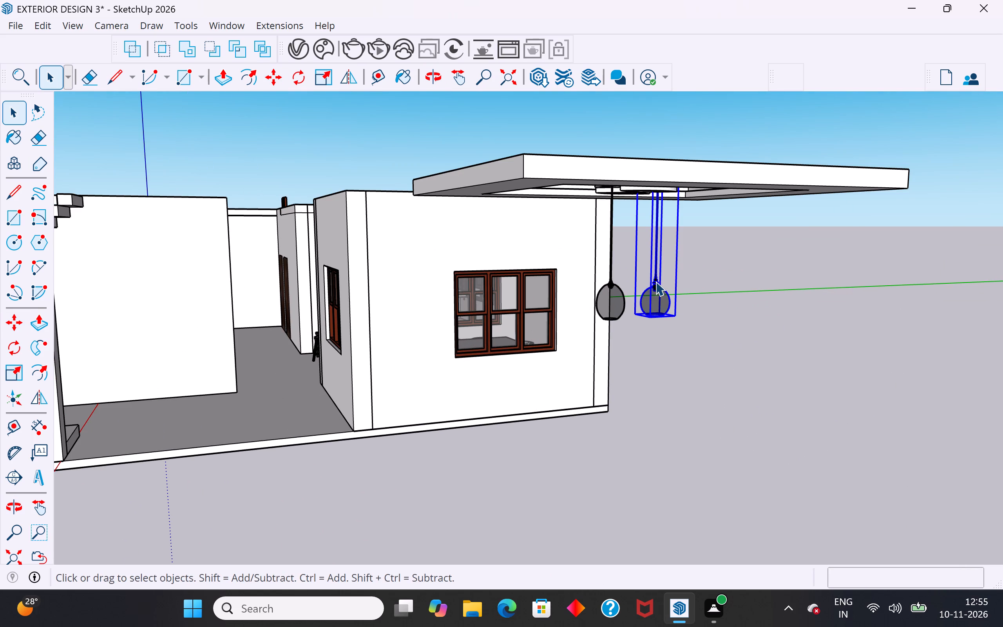
{"action": "key", "text": "s"}
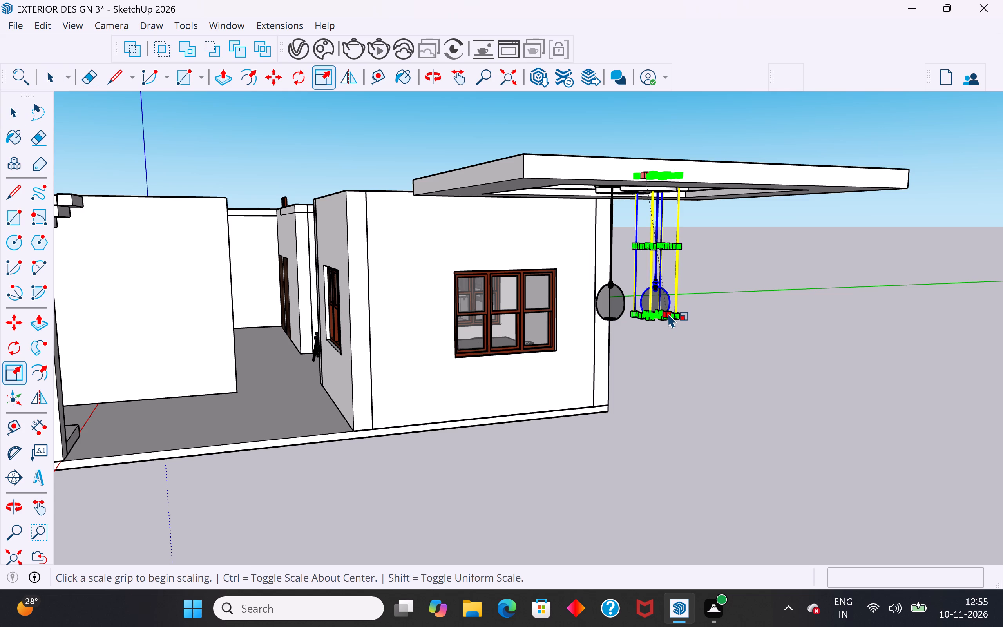
{"action": "scroll", "coordinate": [677, 321], "scroll_direction": "up", "scroll_amount": 2}
{"action": "middle_click_drag", "start_coordinate": [676, 325], "coordinate": [672, 337]}
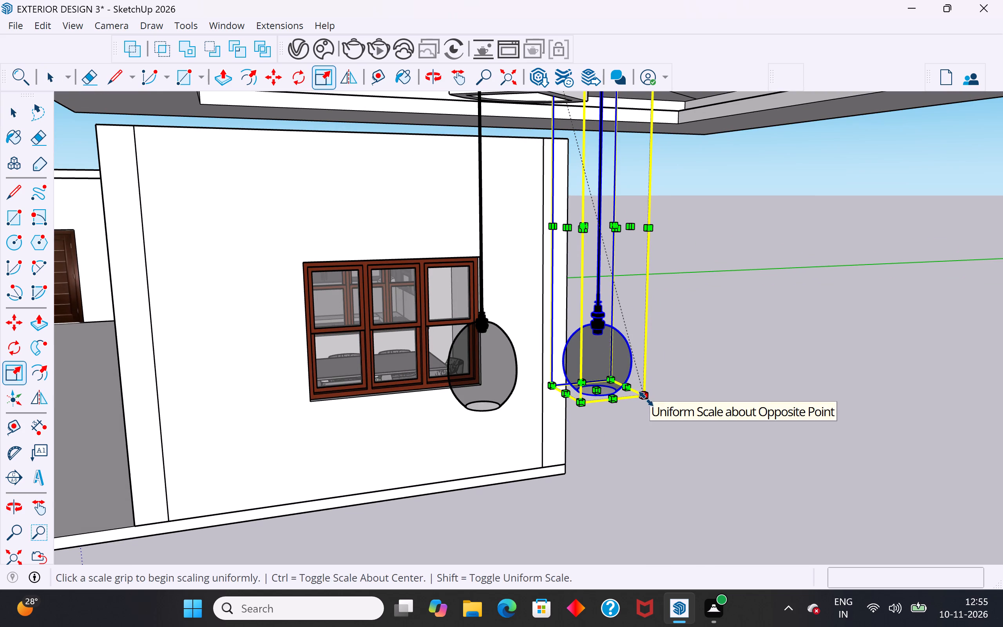
{"action": "left_click_drag", "start_coordinate": [647, 399], "coordinate": [634, 362], "text": "ctrl"}
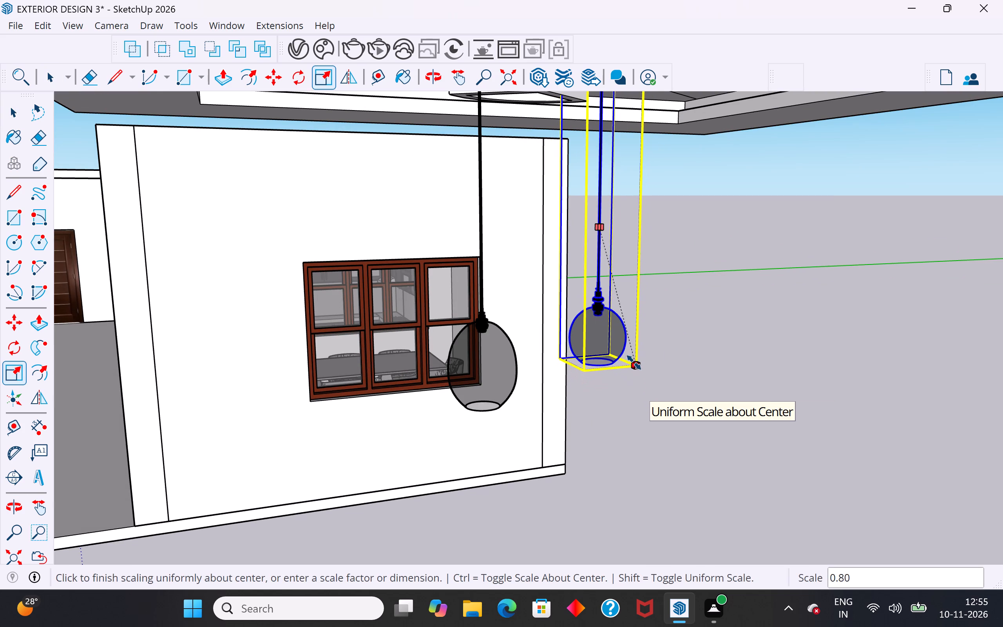
{"action": "left_click_drag", "start_coordinate": [634, 362], "coordinate": [630, 354], "text": "ctrl"}
{"action": "left_click", "coordinate": [16, 116]}
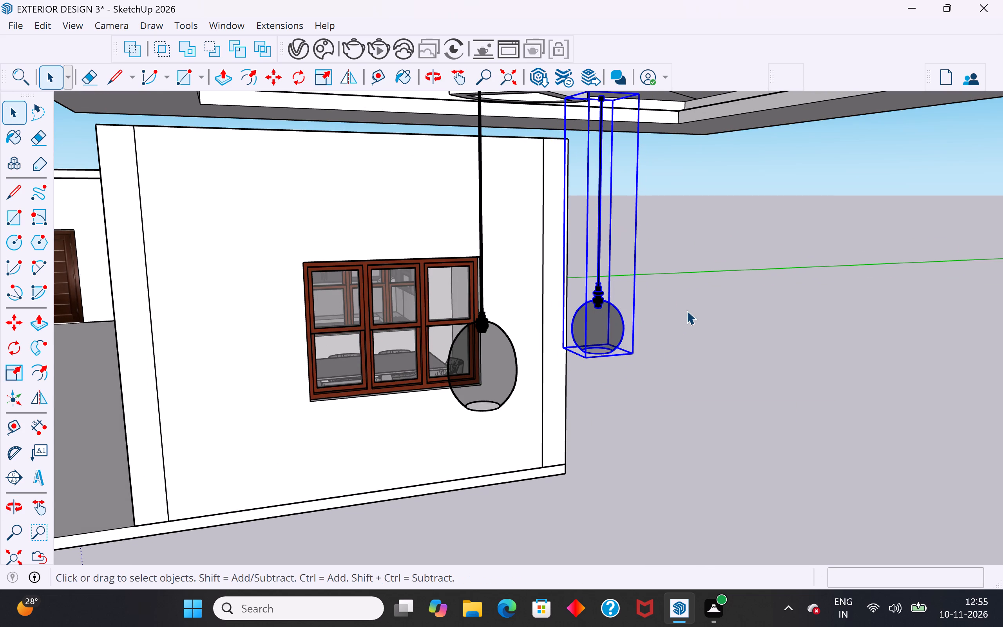
{"action": "left_click", "coordinate": [686, 310]}
Move the second pendant group up about 4 1/2" so its rod's top meets the black disc in the circular ceiling fixture.
{"action": "middle_click_drag", "start_coordinate": [682, 303], "coordinate": [664, 320]}
{"action": "scroll", "coordinate": [655, 364], "scroll_direction": "down", "scroll_amount": 4}
{"action": "middle_click_drag", "start_coordinate": [641, 373], "coordinate": [627, 223]}
{"action": "scroll", "coordinate": [627, 223], "scroll_direction": "up", "scroll_amount": 13}
{"action": "left_click", "coordinate": [563, 227]}
{"action": "scroll", "coordinate": [563, 227], "scroll_direction": "up", "scroll_amount": 3}
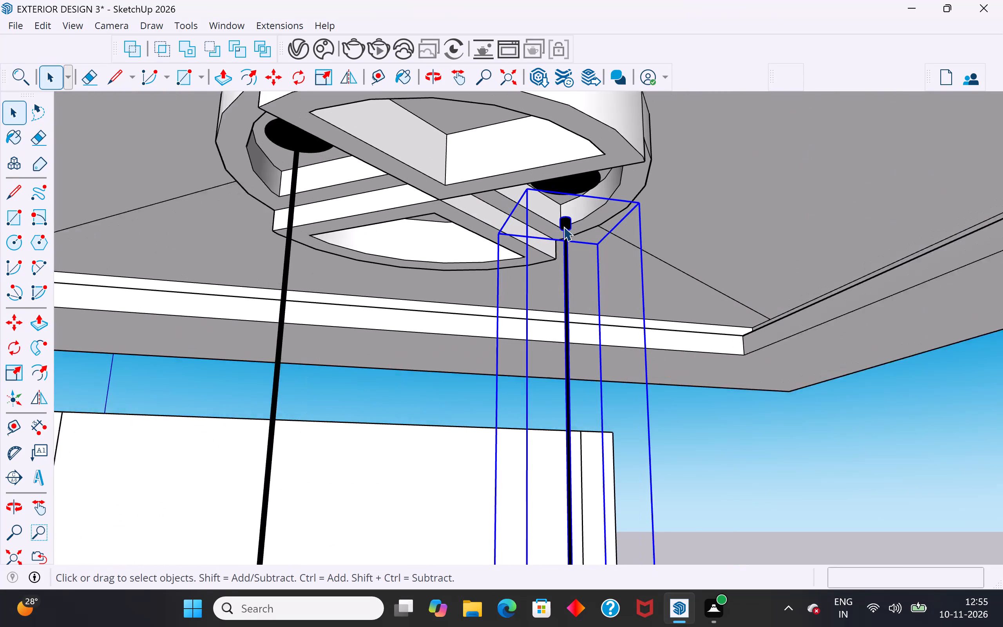
{"action": "scroll", "coordinate": [563, 227], "scroll_direction": "up", "scroll_amount": 2}
{"action": "key", "text": "m"}
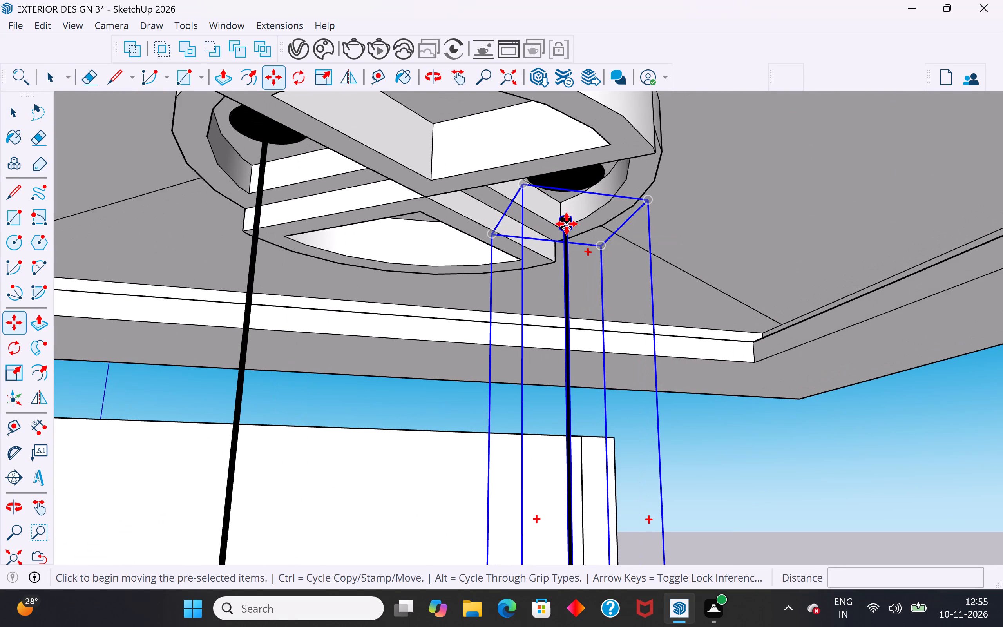
{"action": "left_click", "coordinate": [567, 224]}
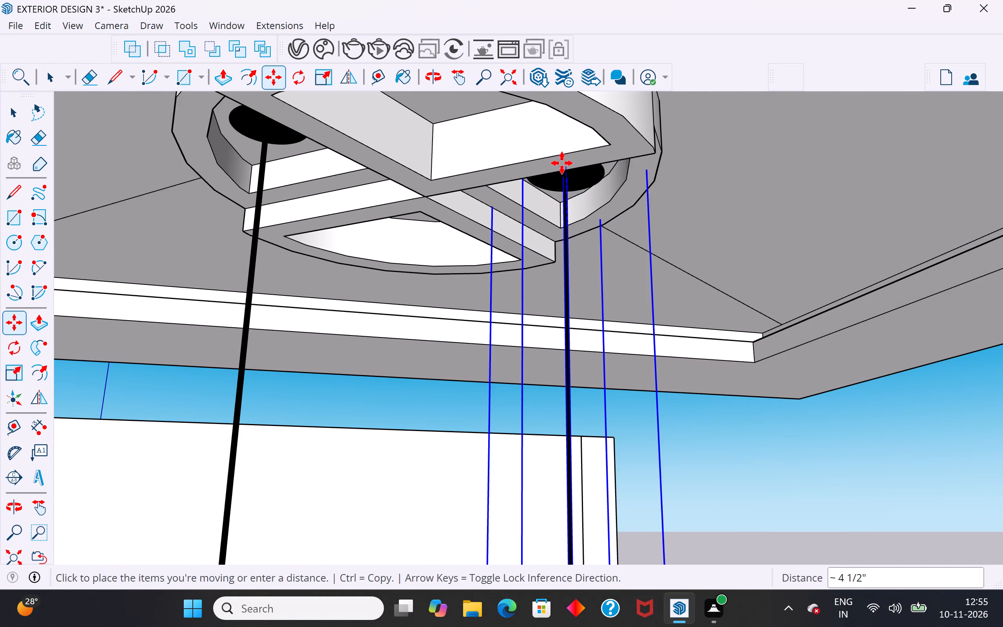
{"action": "left_click", "coordinate": [562, 163]}
{"action": "middle_click_drag", "start_coordinate": [609, 246], "coordinate": [559, 412]}
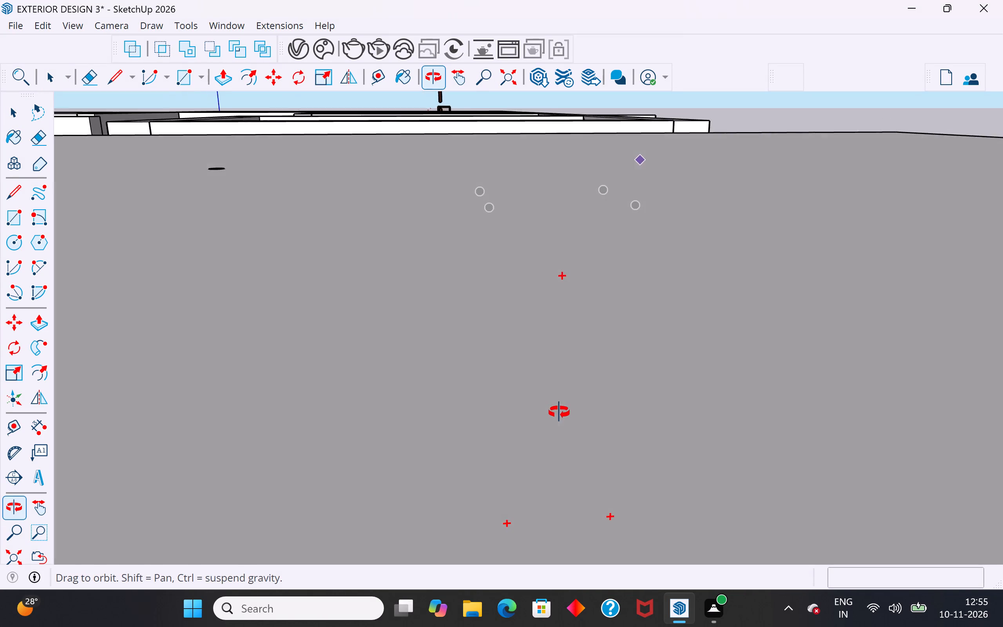
{"action": "middle_click_drag", "start_coordinate": [559, 412], "coordinate": [557, 415]}
{"action": "scroll", "coordinate": [540, 244], "scroll_direction": "down", "scroll_amount": 20}
{"action": "scroll", "coordinate": [540, 244], "scroll_direction": "down", "scroll_amount": 3}
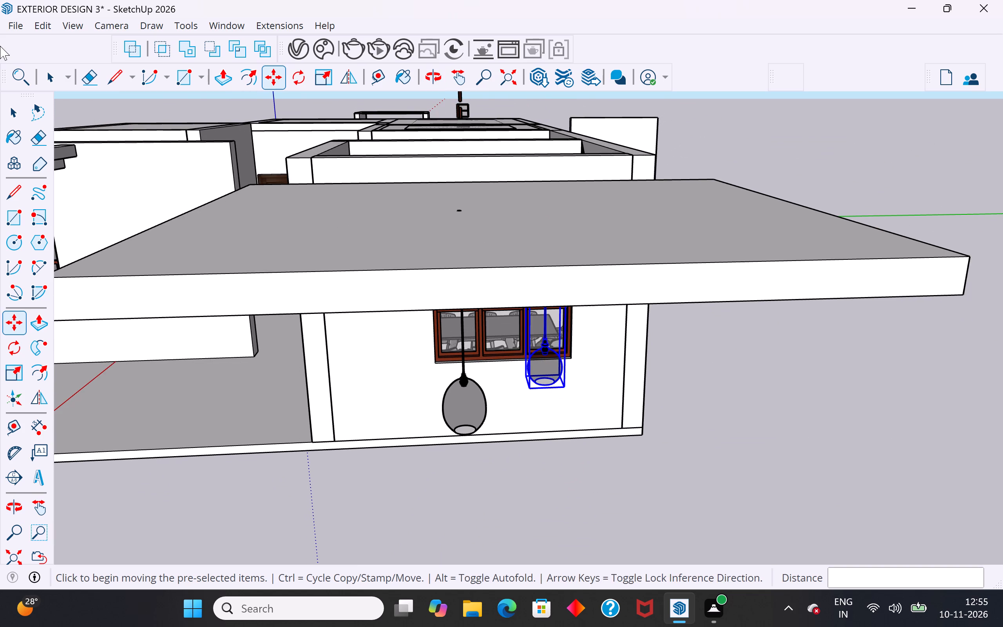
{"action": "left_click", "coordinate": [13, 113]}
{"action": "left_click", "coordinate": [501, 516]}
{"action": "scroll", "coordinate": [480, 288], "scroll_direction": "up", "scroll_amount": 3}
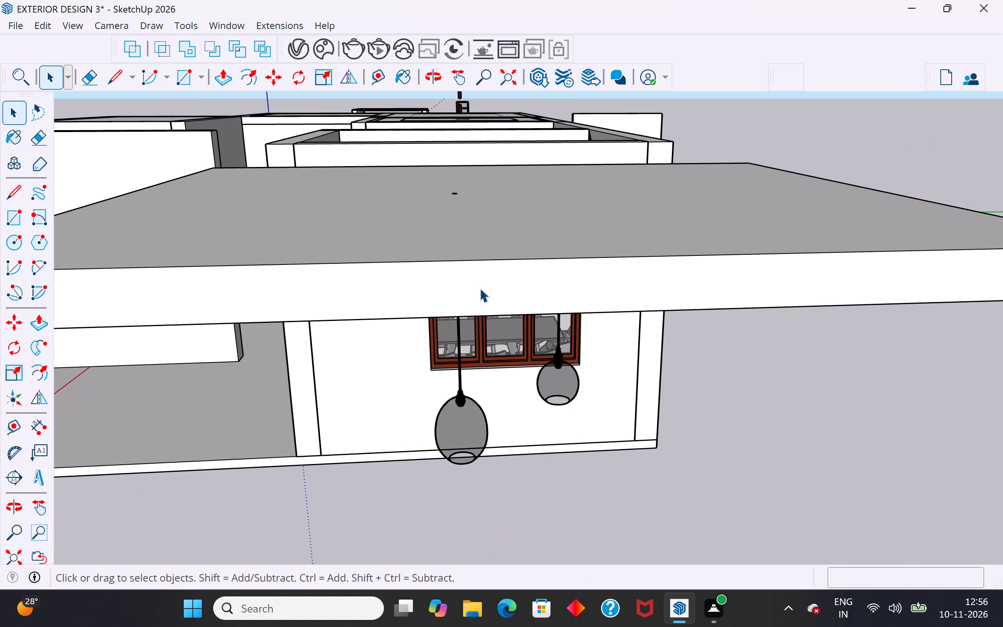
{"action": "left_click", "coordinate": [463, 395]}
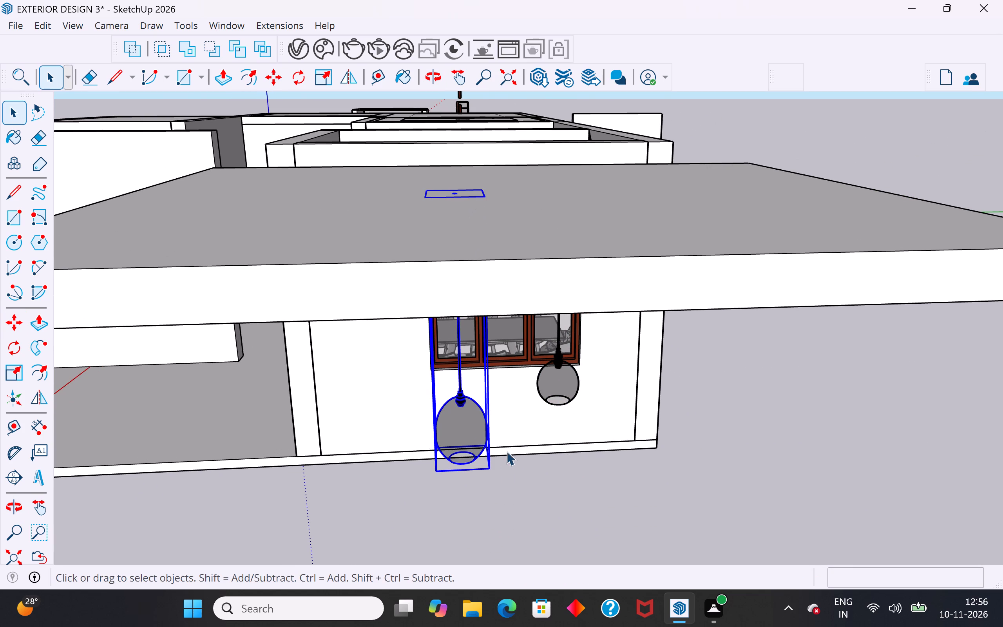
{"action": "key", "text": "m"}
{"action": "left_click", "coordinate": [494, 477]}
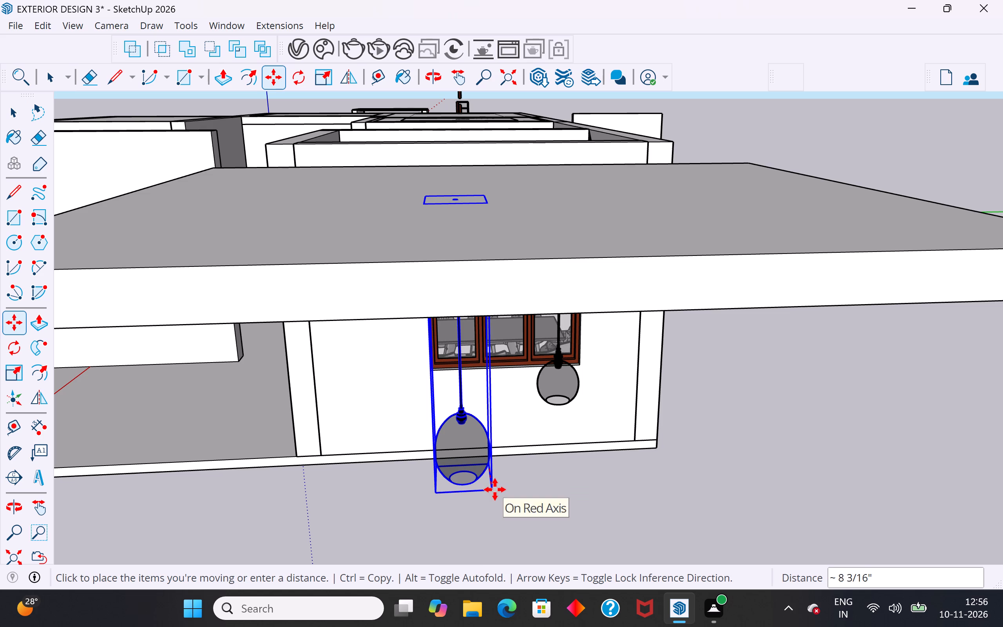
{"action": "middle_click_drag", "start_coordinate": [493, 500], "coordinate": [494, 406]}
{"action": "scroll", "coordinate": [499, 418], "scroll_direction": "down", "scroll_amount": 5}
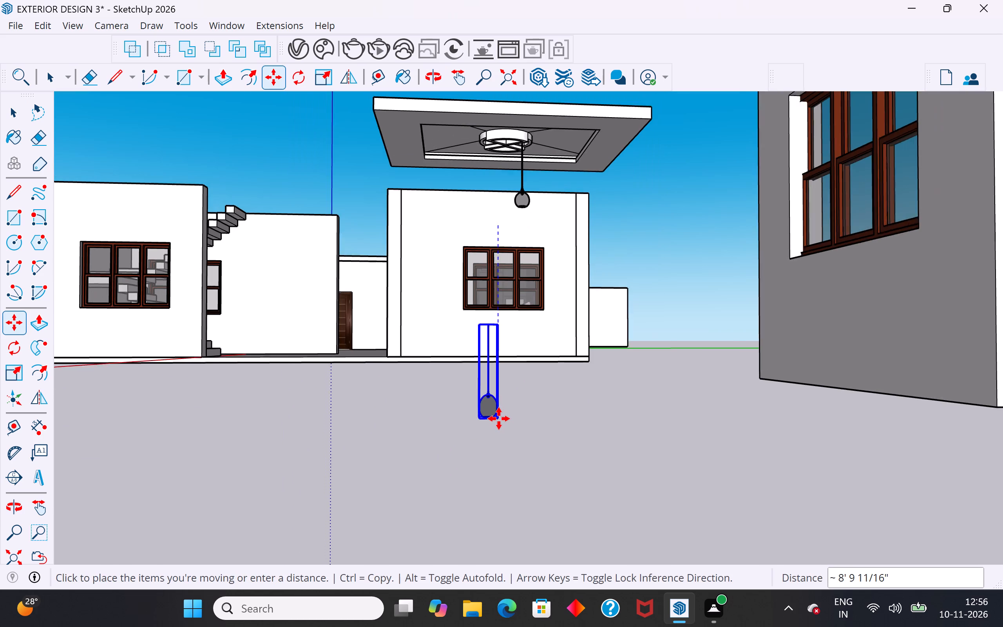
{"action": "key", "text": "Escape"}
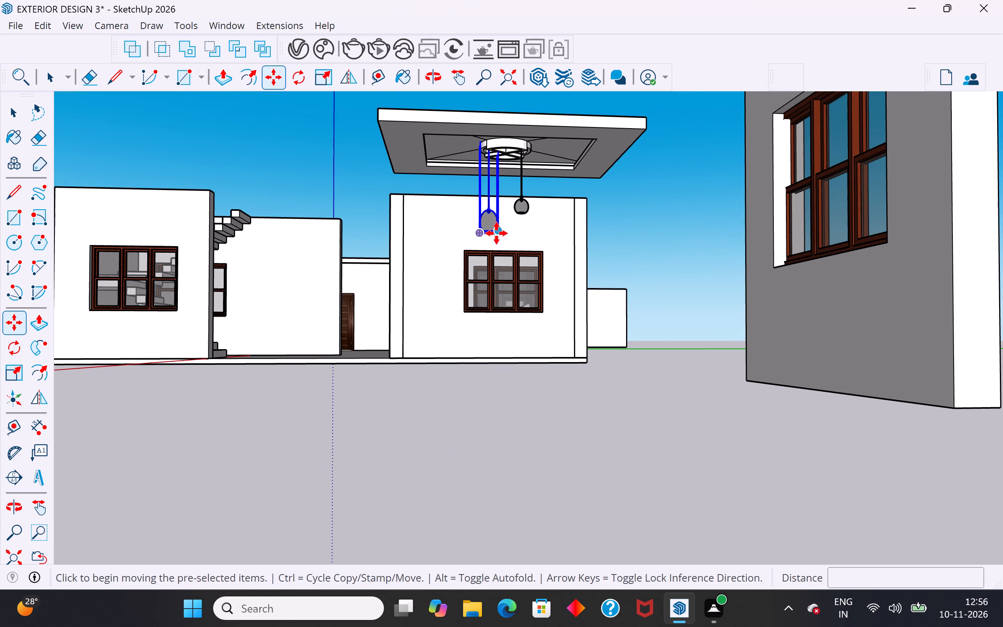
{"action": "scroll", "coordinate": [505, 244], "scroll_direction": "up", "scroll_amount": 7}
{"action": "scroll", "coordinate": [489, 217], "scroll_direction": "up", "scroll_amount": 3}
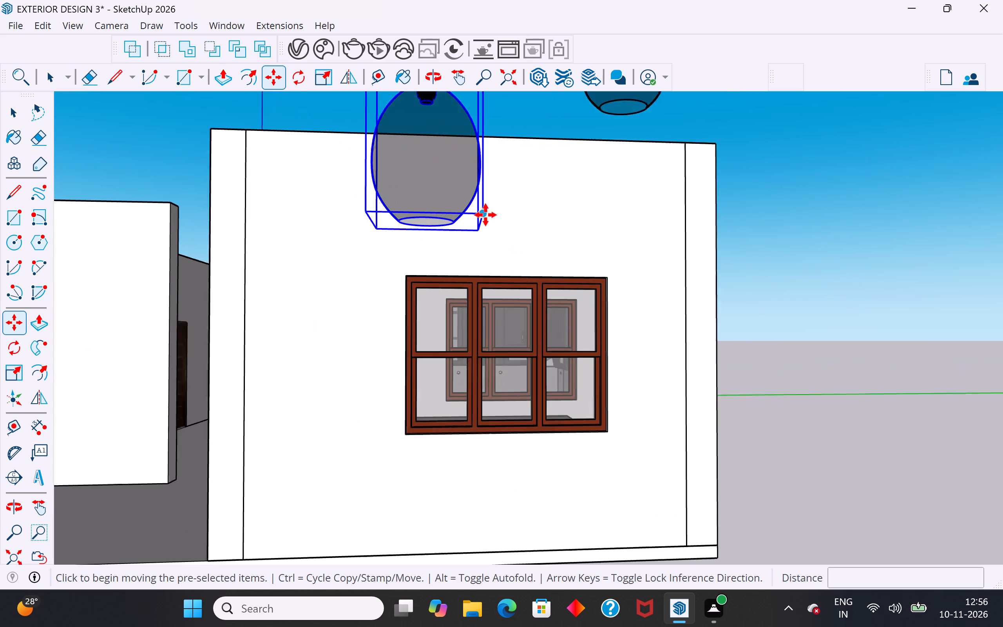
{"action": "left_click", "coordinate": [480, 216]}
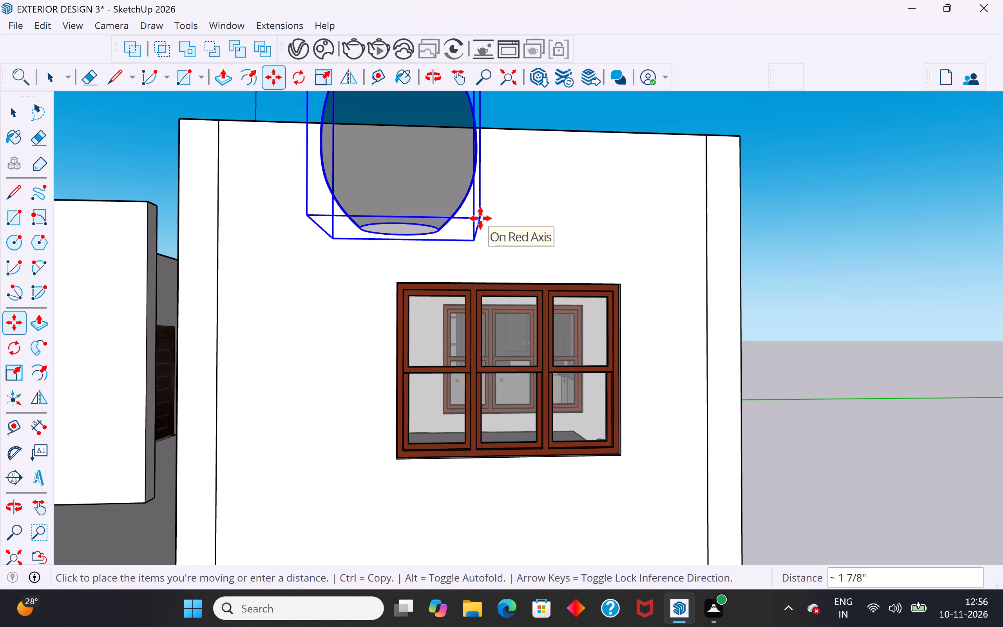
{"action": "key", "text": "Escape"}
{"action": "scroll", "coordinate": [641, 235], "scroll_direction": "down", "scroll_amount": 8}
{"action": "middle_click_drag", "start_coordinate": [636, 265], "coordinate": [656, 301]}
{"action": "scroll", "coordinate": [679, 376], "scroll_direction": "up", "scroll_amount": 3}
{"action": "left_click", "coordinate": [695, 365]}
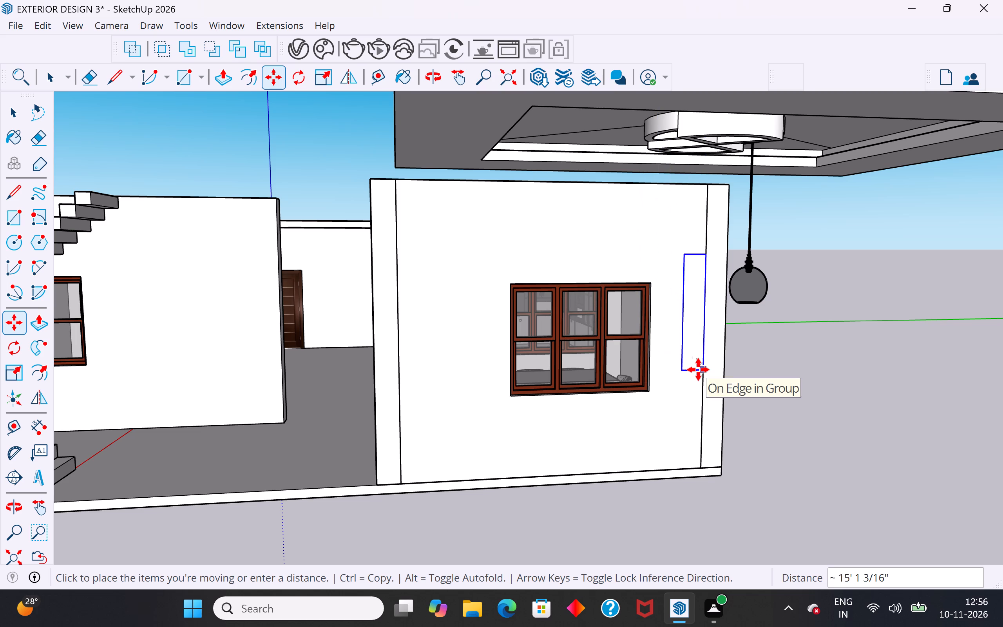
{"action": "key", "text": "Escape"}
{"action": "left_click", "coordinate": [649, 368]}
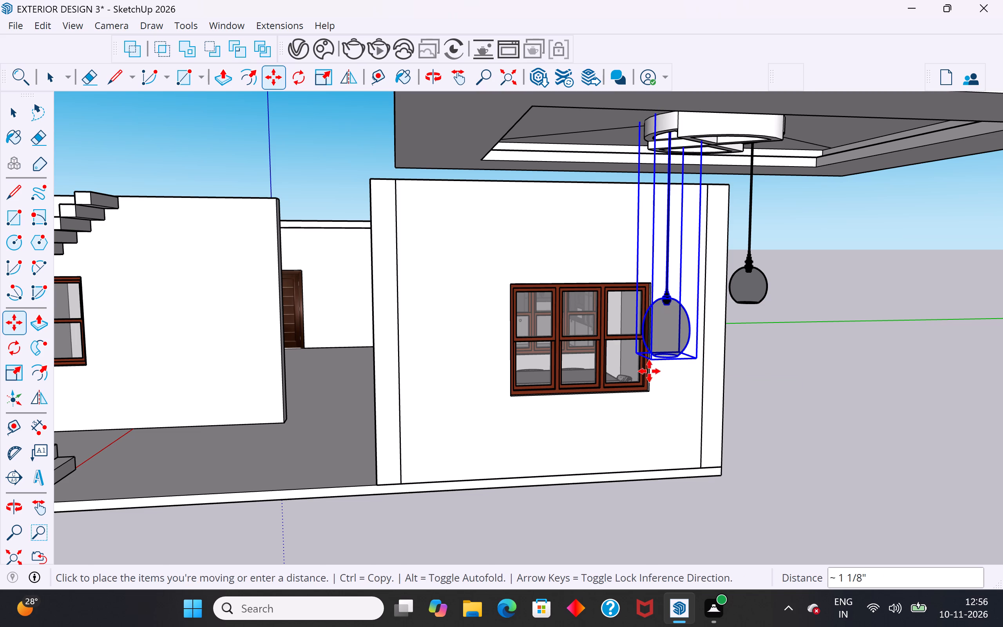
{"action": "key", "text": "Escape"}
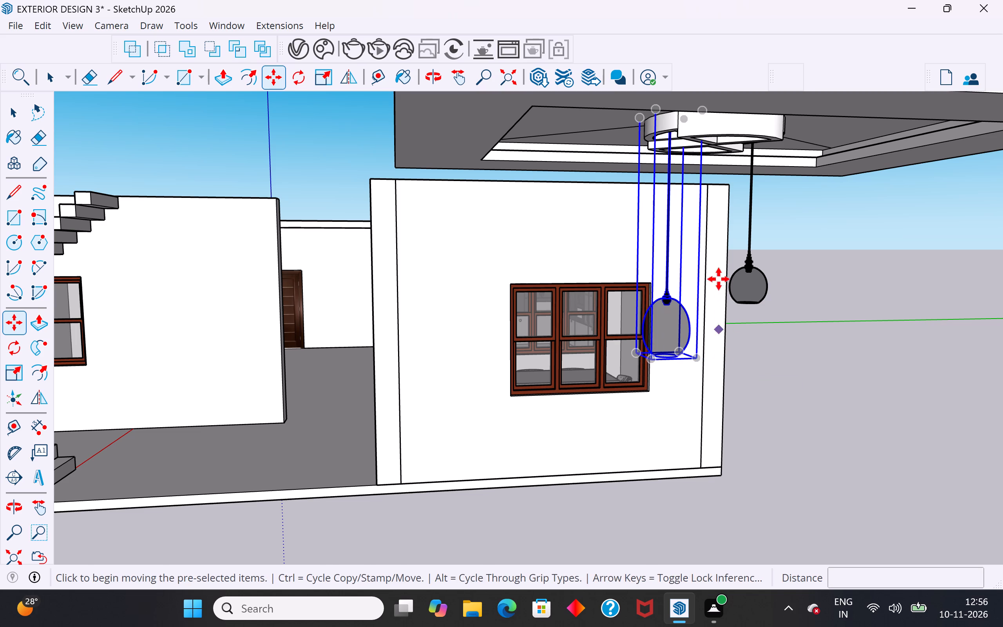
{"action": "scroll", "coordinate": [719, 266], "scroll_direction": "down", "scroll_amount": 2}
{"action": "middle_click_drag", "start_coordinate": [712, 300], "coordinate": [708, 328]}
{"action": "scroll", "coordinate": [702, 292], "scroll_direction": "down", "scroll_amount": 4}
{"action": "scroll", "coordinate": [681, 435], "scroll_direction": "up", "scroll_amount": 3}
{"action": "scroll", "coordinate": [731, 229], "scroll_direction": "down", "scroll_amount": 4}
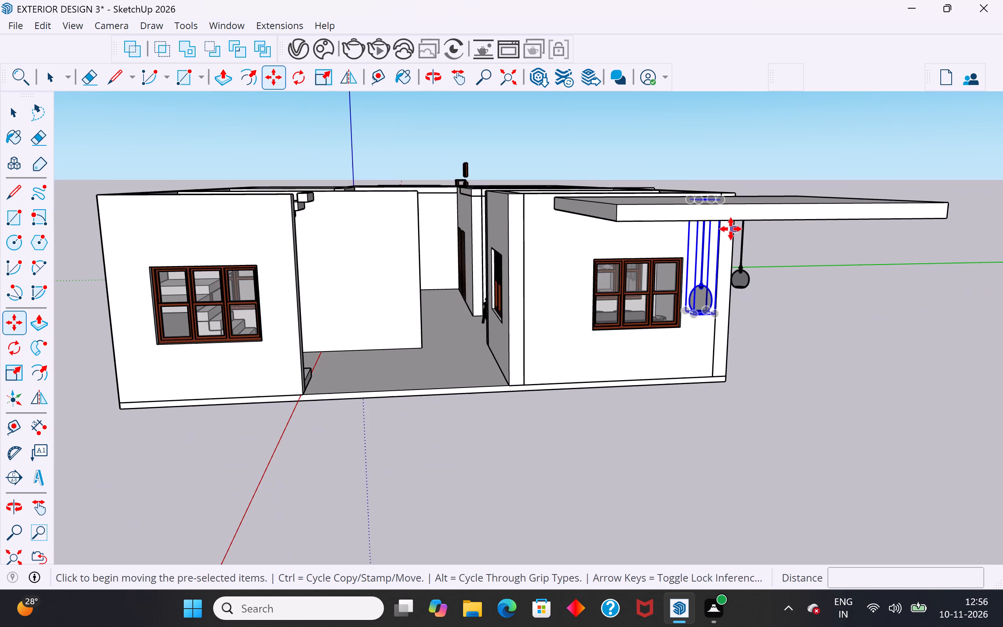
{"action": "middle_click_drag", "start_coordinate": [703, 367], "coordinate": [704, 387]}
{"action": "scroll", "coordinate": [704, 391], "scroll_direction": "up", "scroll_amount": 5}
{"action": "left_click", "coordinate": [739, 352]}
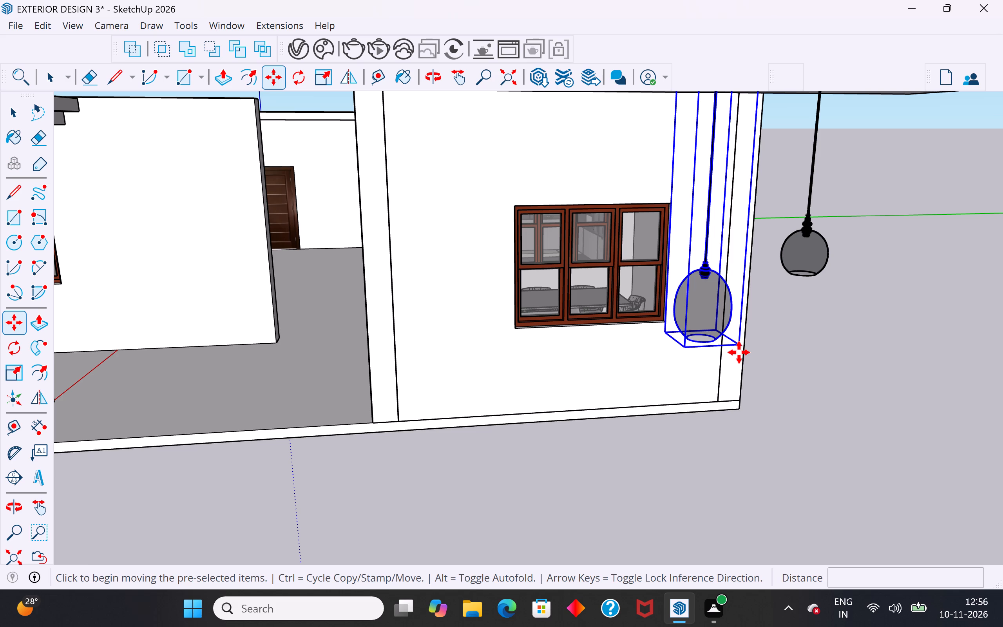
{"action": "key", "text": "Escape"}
Move the first pendant group down about 1 9/16" so its rod top no longer pokes through the roof slab, then deselect it.
{"action": "scroll", "coordinate": [693, 462], "scroll_direction": "down", "scroll_amount": 5}
{"action": "middle_click_drag", "start_coordinate": [726, 458], "coordinate": [784, 448]}
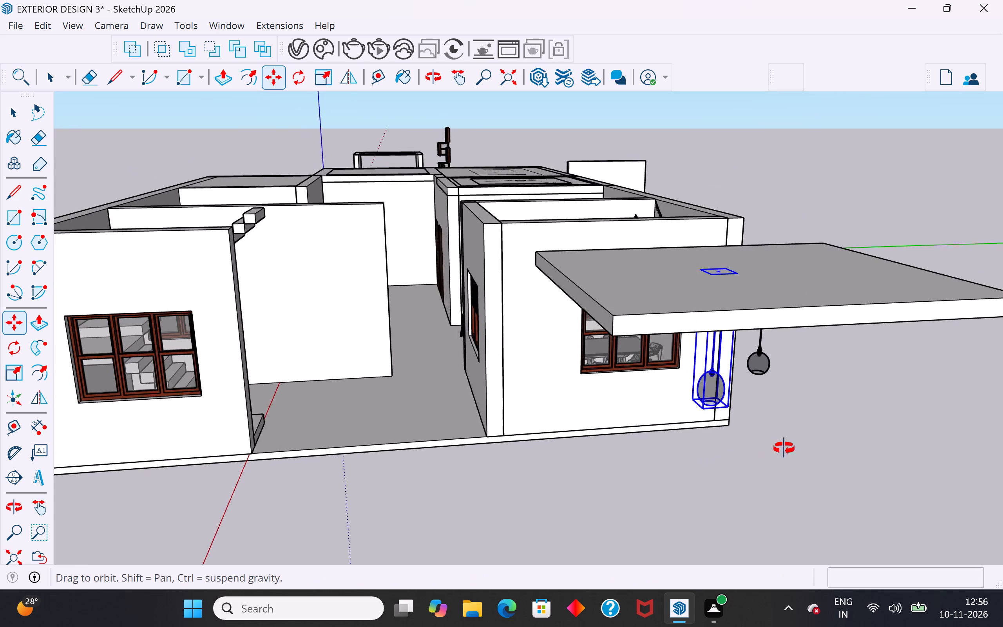
{"action": "middle_click_drag", "start_coordinate": [784, 448], "coordinate": [836, 459]}
{"action": "scroll", "coordinate": [713, 400], "scroll_direction": "down", "scroll_amount": 4}
{"action": "scroll", "coordinate": [897, 373], "scroll_direction": "up", "scroll_amount": 3}
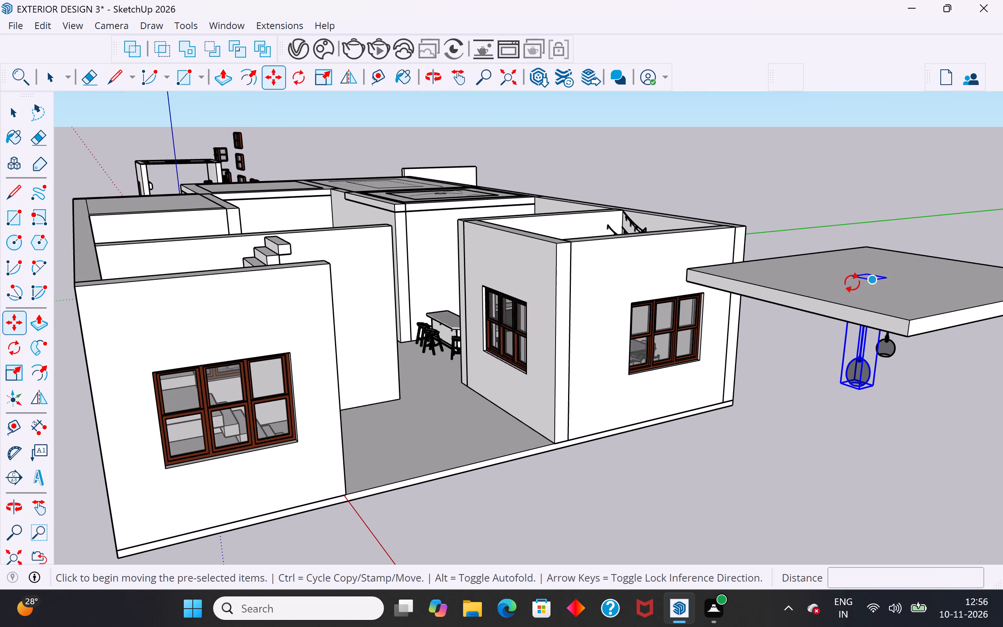
{"action": "scroll", "coordinate": [910, 281], "scroll_direction": "up", "scroll_amount": 8}
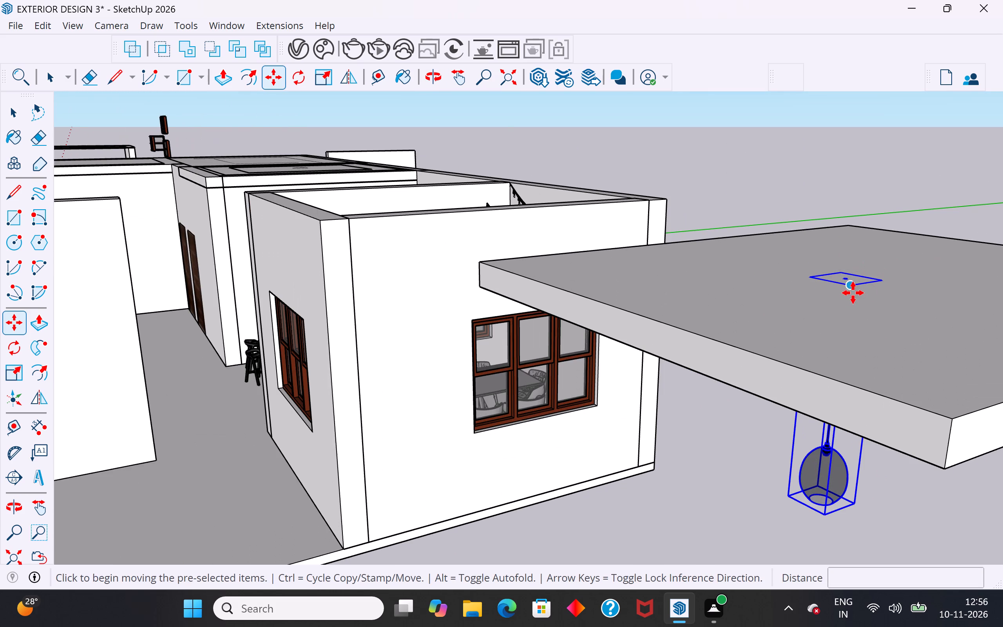
{"action": "left_click", "coordinate": [853, 293]}
{"action": "scroll", "coordinate": [853, 300], "scroll_direction": "up", "scroll_amount": 2}
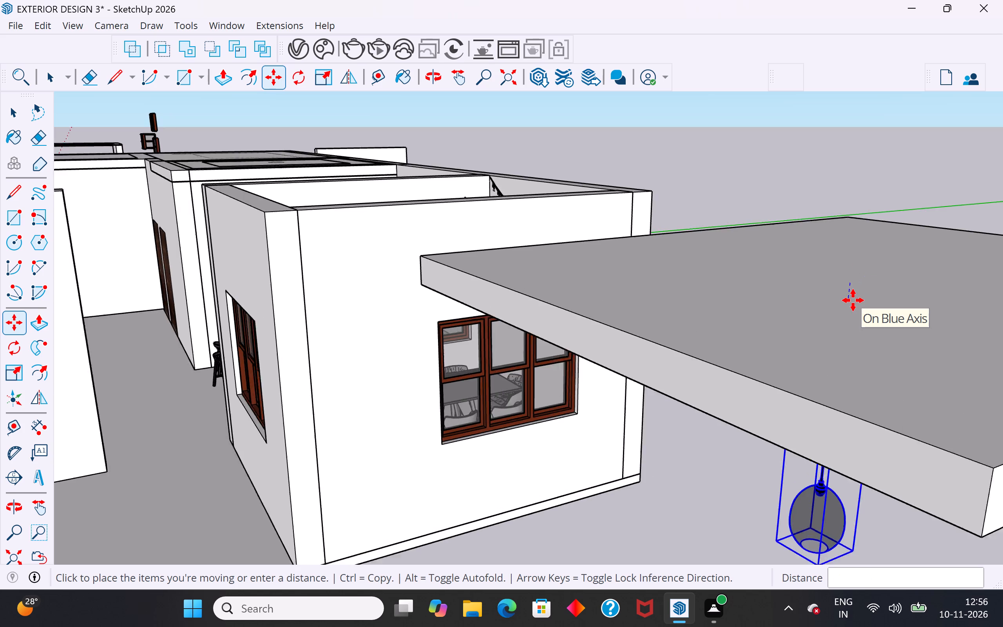
{"action": "scroll", "coordinate": [853, 300], "scroll_direction": "up", "scroll_amount": 6}
{"action": "left_click", "coordinate": [855, 287]}
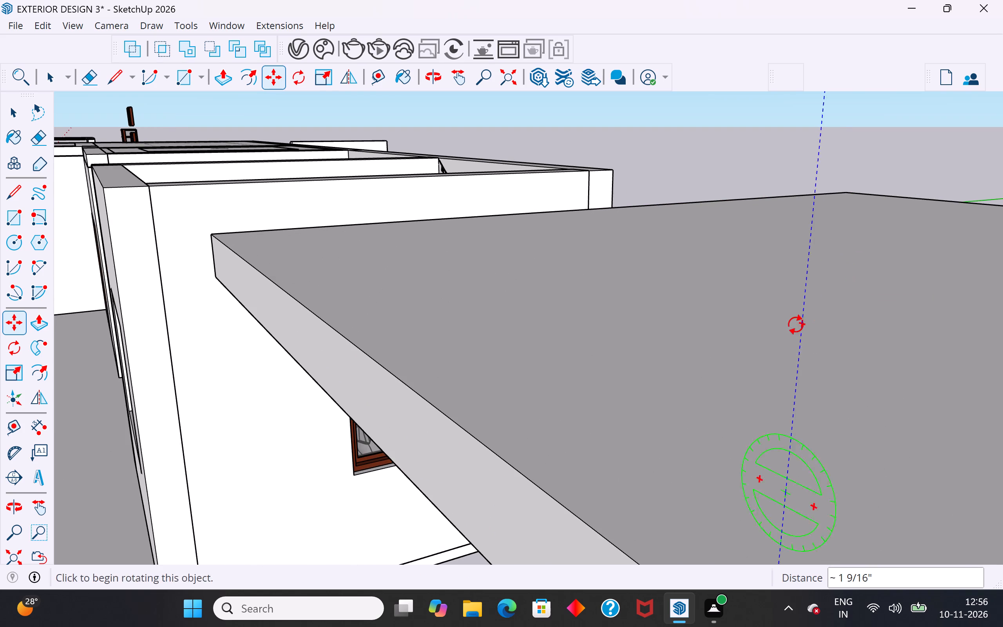
{"action": "scroll", "coordinate": [796, 324], "scroll_direction": "down", "scroll_amount": 4}
{"action": "middle_click_drag", "start_coordinate": [813, 345], "coordinate": [619, 121]}
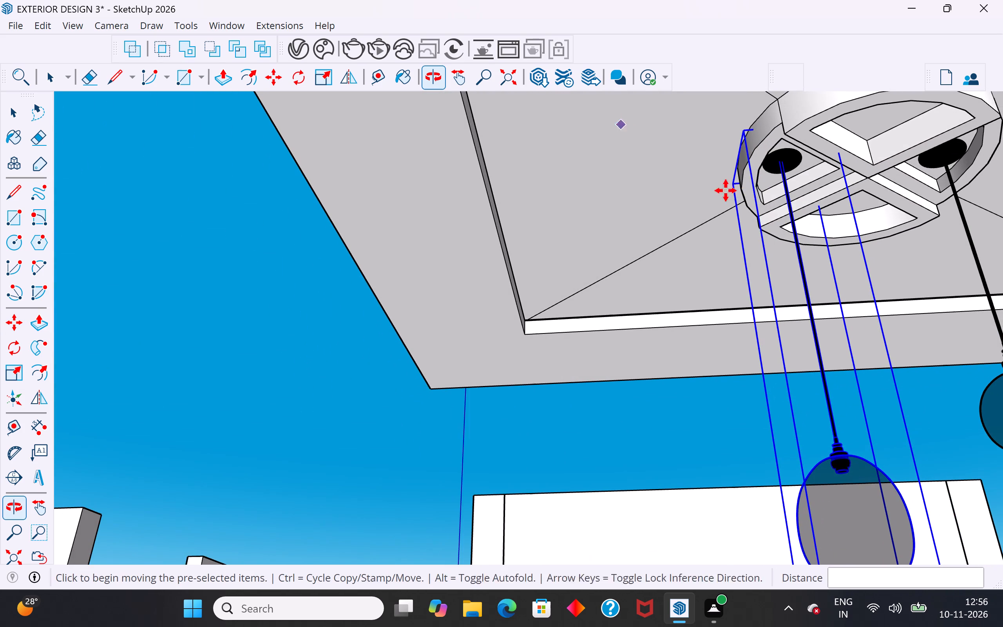
{"action": "scroll", "coordinate": [722, 289], "scroll_direction": "down", "scroll_amount": 5}
{"action": "middle_click_drag", "start_coordinate": [798, 299], "coordinate": [709, 261]}
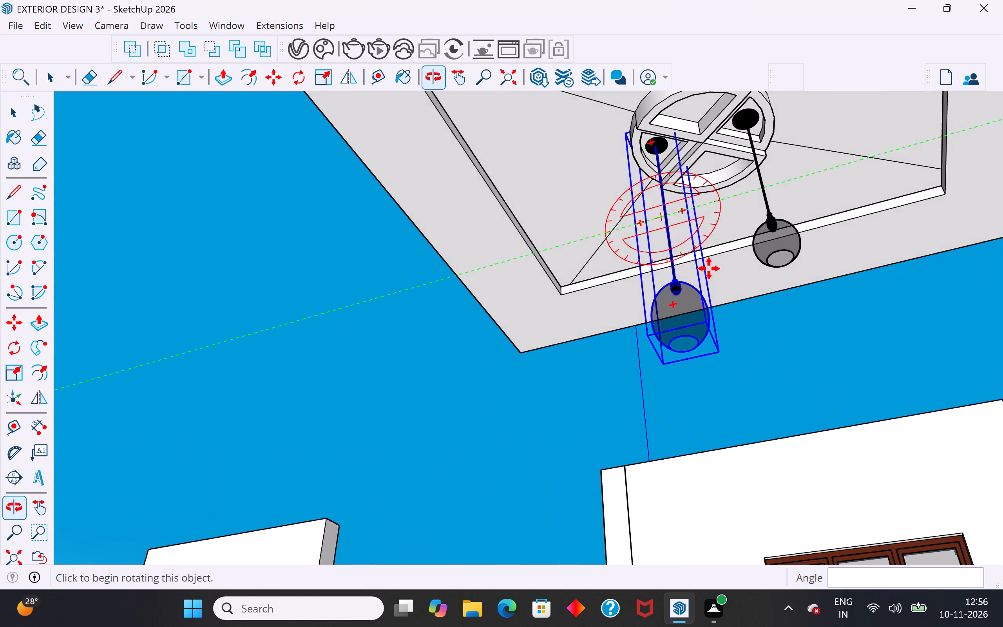
{"action": "left_click", "coordinate": [17, 118]}
{"action": "left_click", "coordinate": [196, 257]}
Group the detached roof slab together with its circular ceiling fixture and both pendants, then deselect it.
{"action": "scroll", "coordinate": [451, 371], "scroll_direction": "down", "scroll_amount": 5}
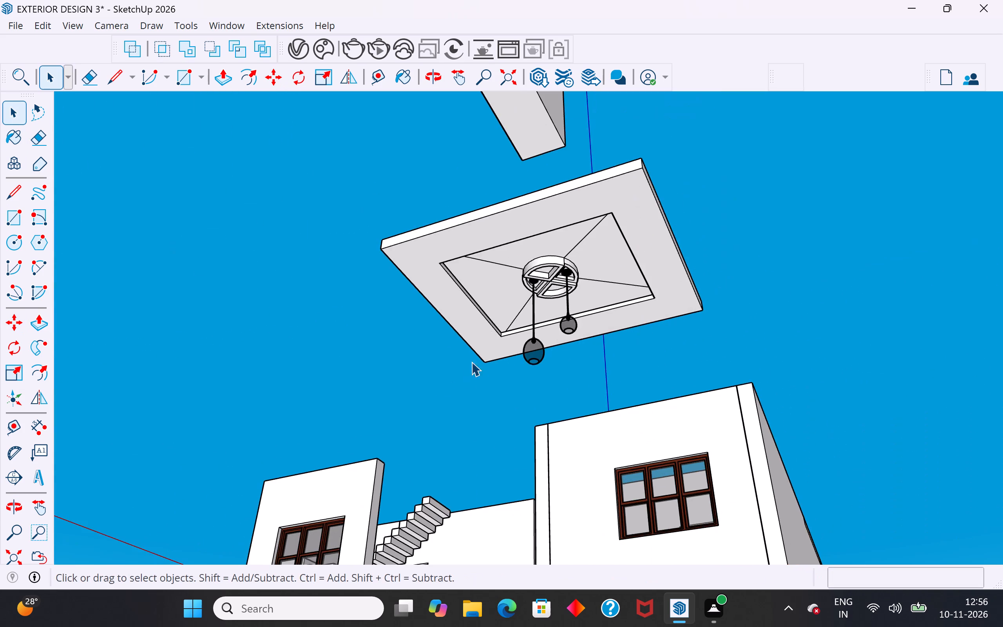
{"action": "middle_click_drag", "start_coordinate": [499, 319], "coordinate": [566, 299]}
{"action": "scroll", "coordinate": [576, 252], "scroll_direction": "up", "scroll_amount": 14}
{"action": "middle_click_drag", "start_coordinate": [593, 299], "coordinate": [826, 333]}
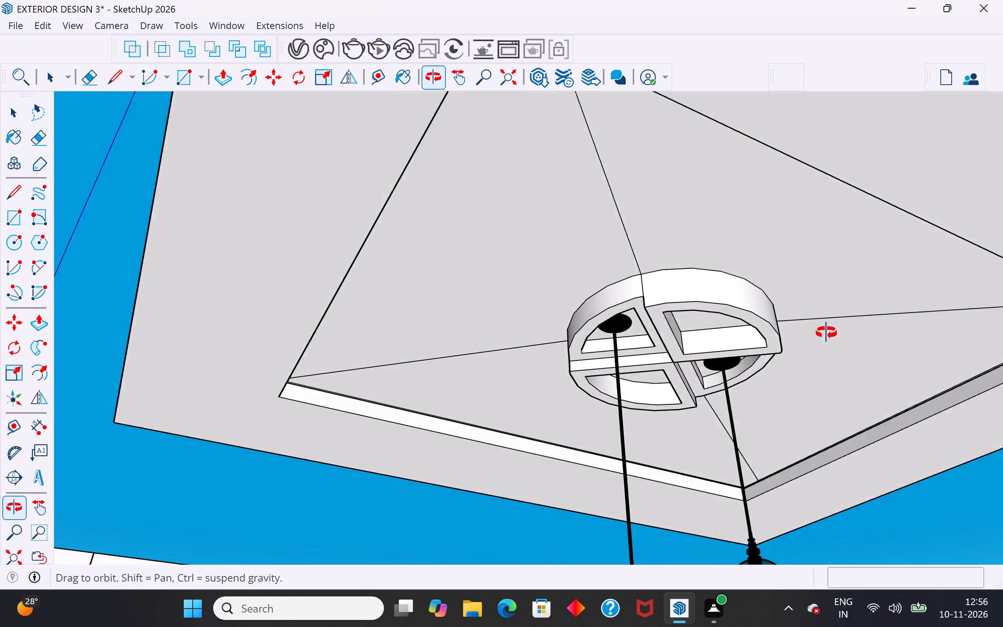
{"action": "middle_click_drag", "start_coordinate": [826, 333], "coordinate": [832, 335]}
{"action": "scroll", "coordinate": [796, 372], "scroll_direction": "down", "scroll_amount": 12}
{"action": "middle_click_drag", "start_coordinate": [795, 373], "coordinate": [846, 554]}
{"action": "scroll", "coordinate": [683, 357], "scroll_direction": "down", "scroll_amount": 3}
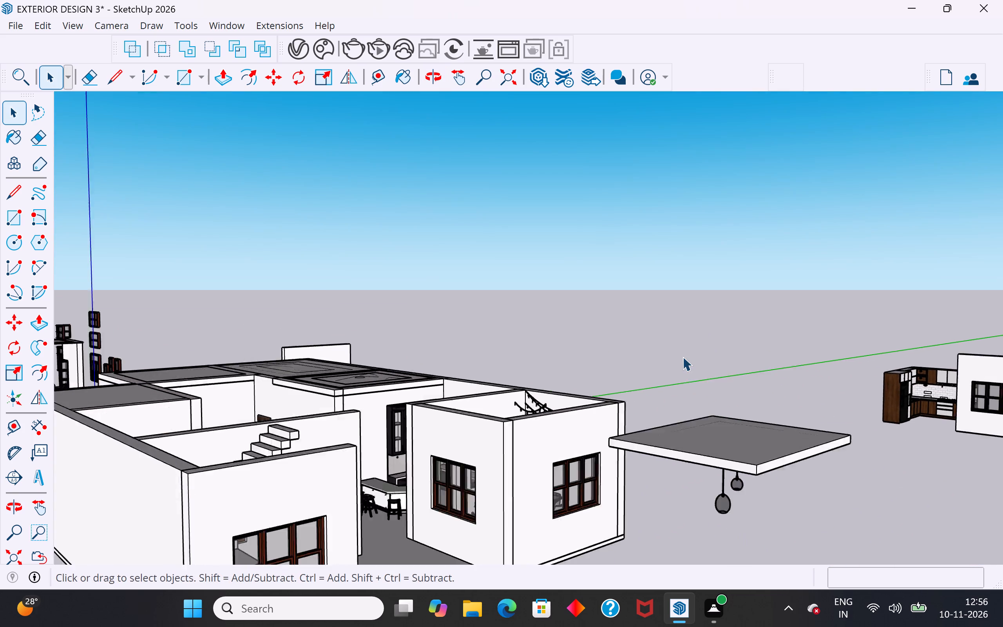
{"action": "scroll", "coordinate": [683, 357], "scroll_direction": "down", "scroll_amount": 2}
{"action": "middle_click_drag", "start_coordinate": [719, 419], "coordinate": [867, 522]}
{"action": "left_click_drag", "start_coordinate": [809, 386], "coordinate": [715, 479]}
{"action": "right_click", "coordinate": [744, 425]}
{"action": "left_click", "coordinate": [817, 171]}
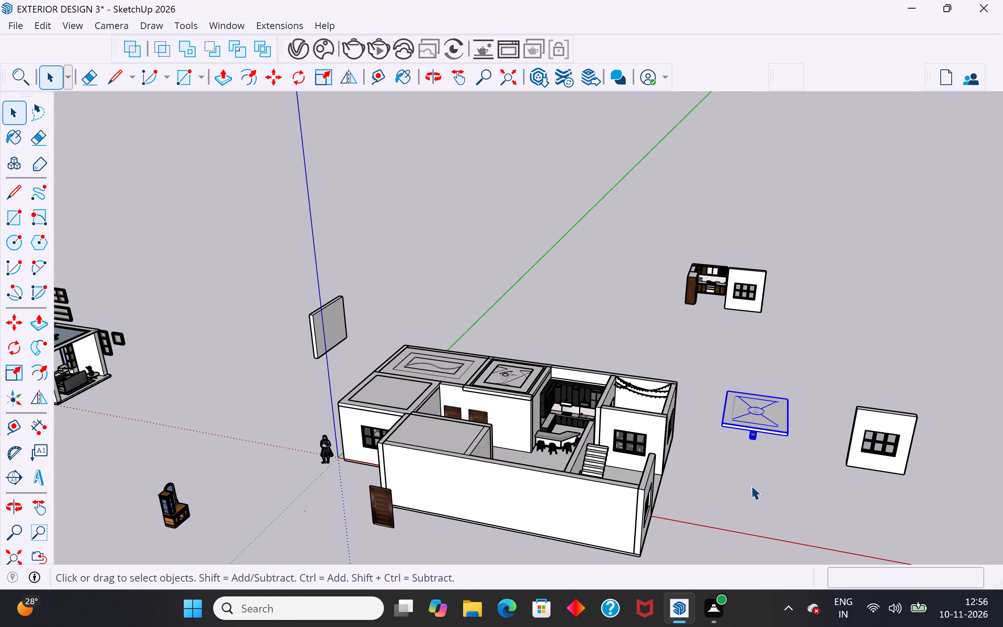
{"action": "left_click", "coordinate": [754, 489]}
Move the slab-and-pendants group by its corner about 18' 10 1/16" onto the open dining room, fitting it within the wall tops.
{"action": "left_click", "coordinate": [788, 424]}
{"action": "key", "text": "m"}
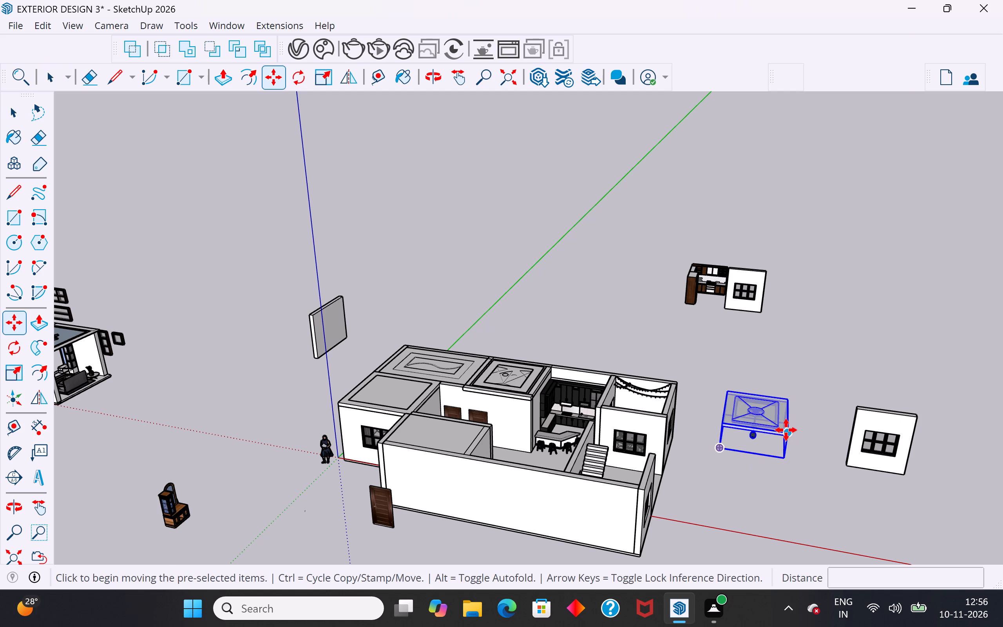
{"action": "scroll", "coordinate": [786, 430], "scroll_direction": "up", "scroll_amount": 10}
{"action": "left_click", "coordinate": [797, 431]}
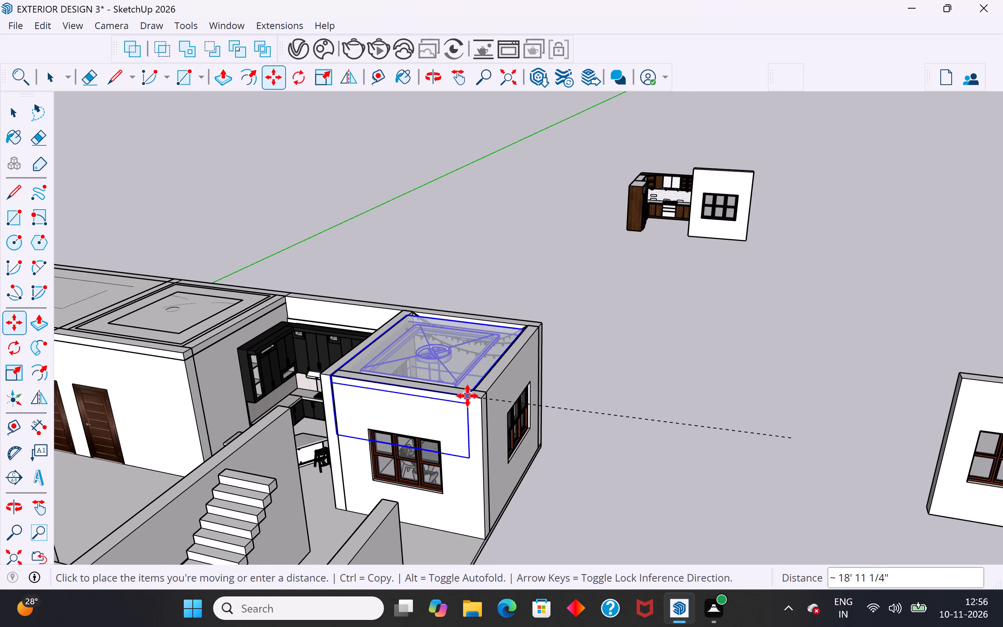
{"action": "left_click", "coordinate": [480, 386]}
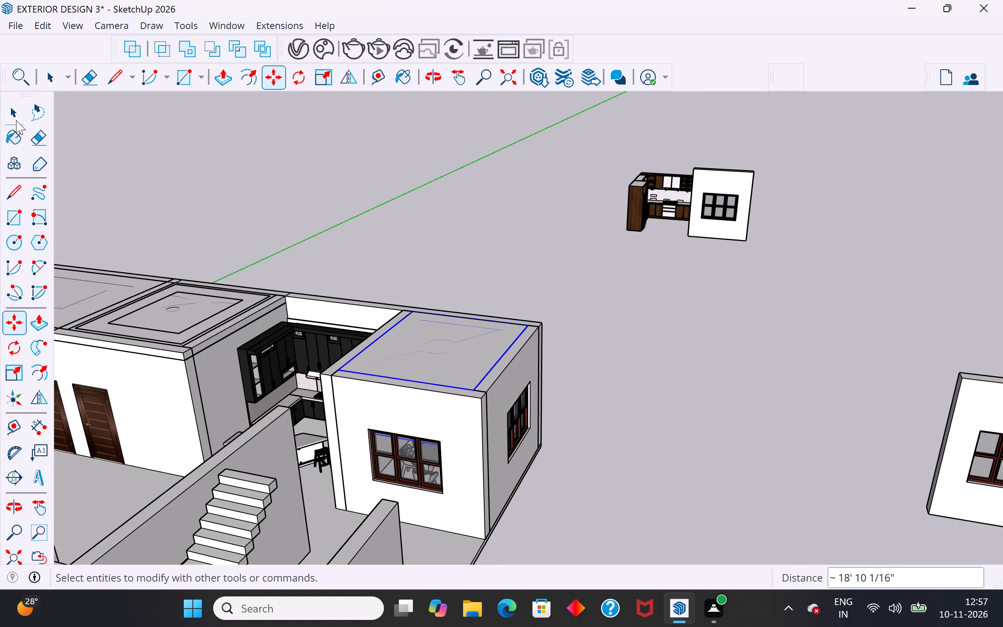
{"action": "left_click", "coordinate": [16, 120]}
{"action": "left_click", "coordinate": [485, 263]}
Examine the dining room's interior through its doorway to check the hanging pendants under the placed ceiling.
{"action": "middle_click_drag", "start_coordinate": [415, 445], "coordinate": [783, 401]}
{"action": "scroll", "coordinate": [641, 476], "scroll_direction": "up", "scroll_amount": 5}
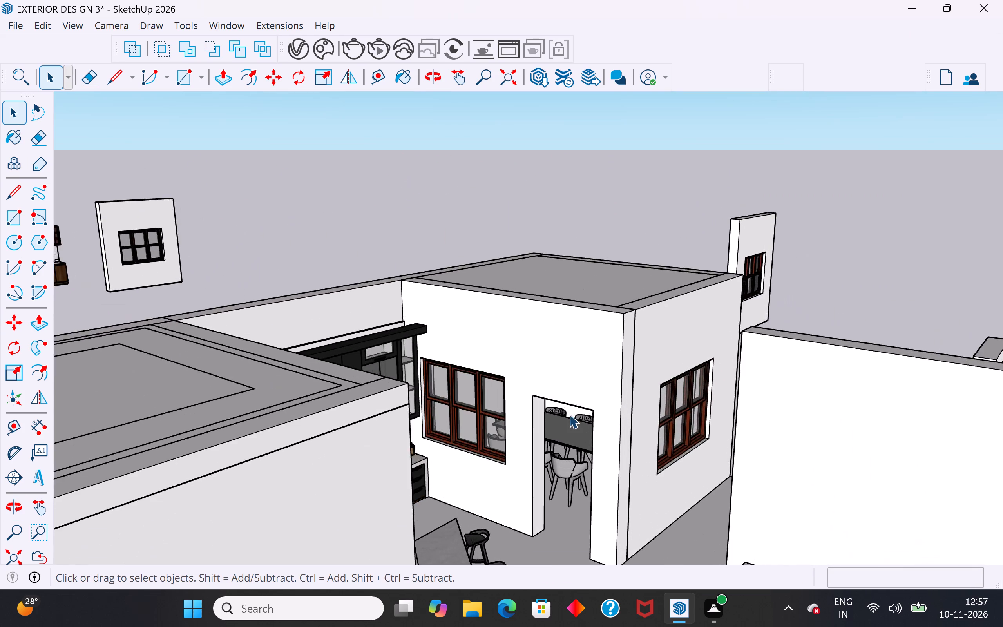
{"action": "scroll", "coordinate": [569, 414], "scroll_direction": "up", "scroll_amount": 3}
{"action": "middle_click_drag", "start_coordinate": [574, 408], "coordinate": [570, 275]}
{"action": "scroll", "coordinate": [567, 359], "scroll_direction": "up", "scroll_amount": 5}
{"action": "middle_click_drag", "start_coordinate": [626, 382], "coordinate": [610, 425]}
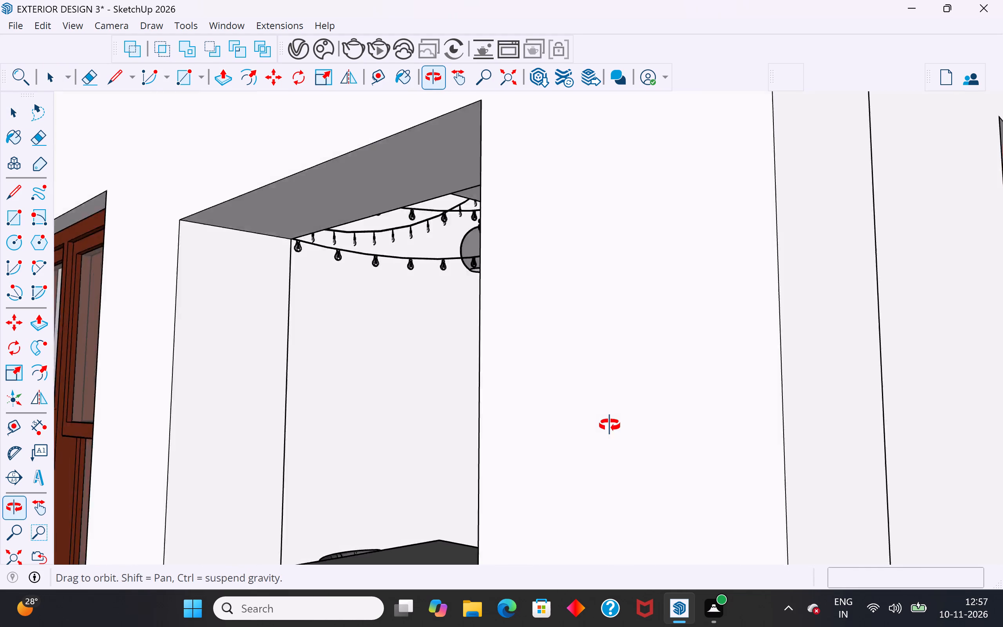
{"action": "middle_click_drag", "start_coordinate": [610, 425], "coordinate": [625, 435]}
{"action": "scroll", "coordinate": [619, 415], "scroll_direction": "down", "scroll_amount": 9}
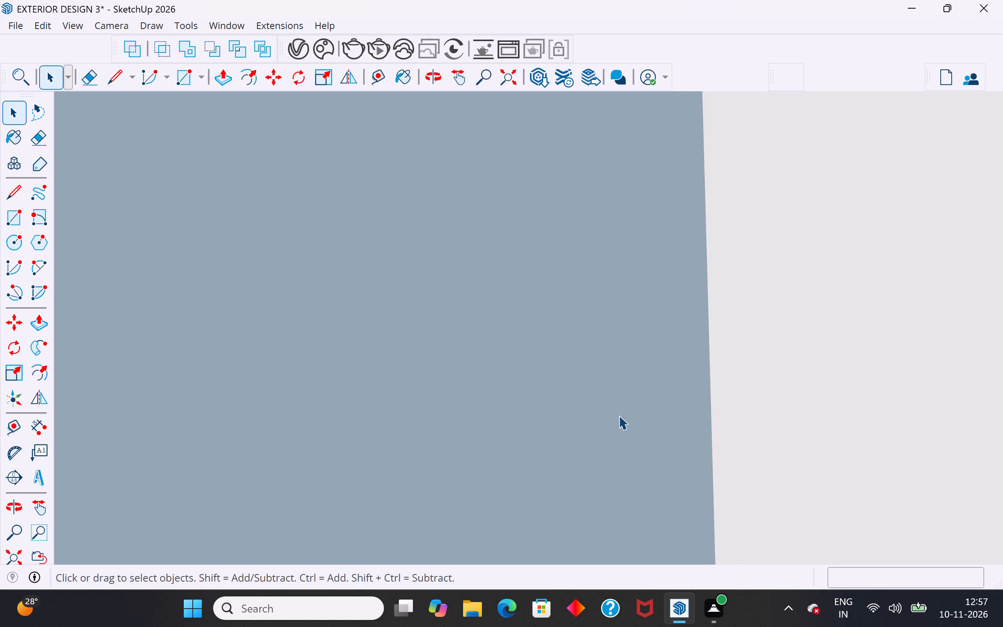
{"action": "scroll", "coordinate": [619, 415], "scroll_direction": "down", "scroll_amount": 14}
{"action": "middle_click_drag", "start_coordinate": [556, 253], "coordinate": [460, 315]}
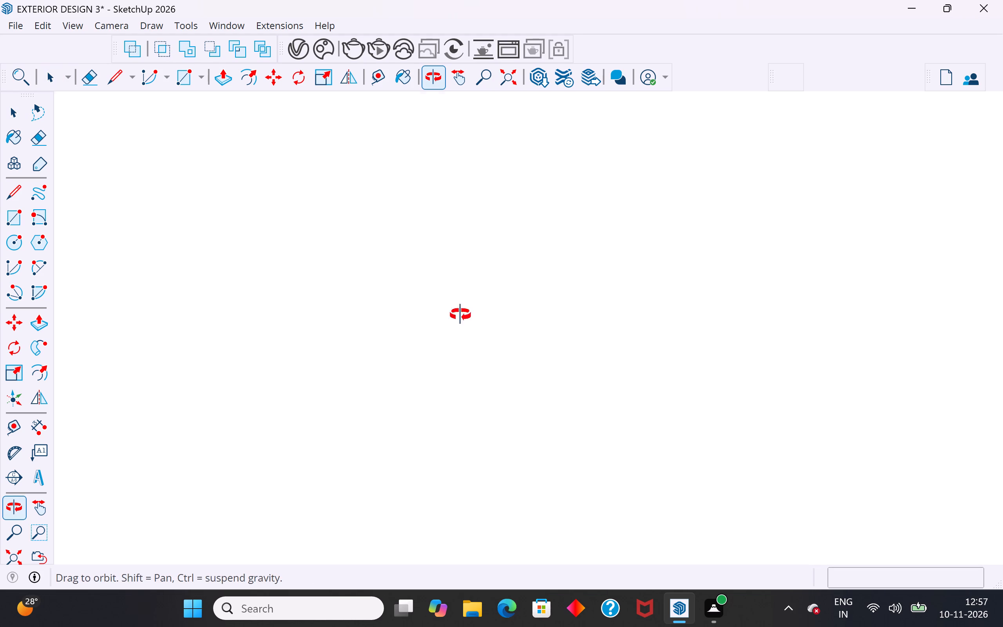
{"action": "middle_click_drag", "start_coordinate": [460, 315], "coordinate": [373, 371]}
{"action": "scroll", "coordinate": [435, 378], "scroll_direction": "down", "scroll_amount": 5}
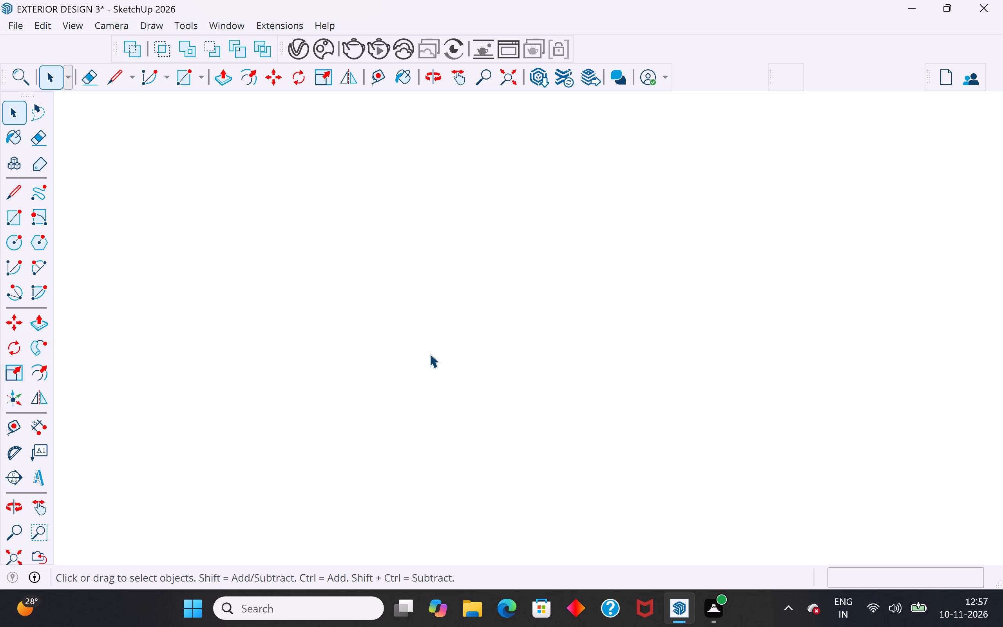
{"action": "scroll", "coordinate": [429, 357], "scroll_direction": "down", "scroll_amount": 4}
Examine the whole house model from outside and above, including the ceilings placed over the rooms and the staircase area.
{"action": "left_click", "coordinate": [21, 553]}
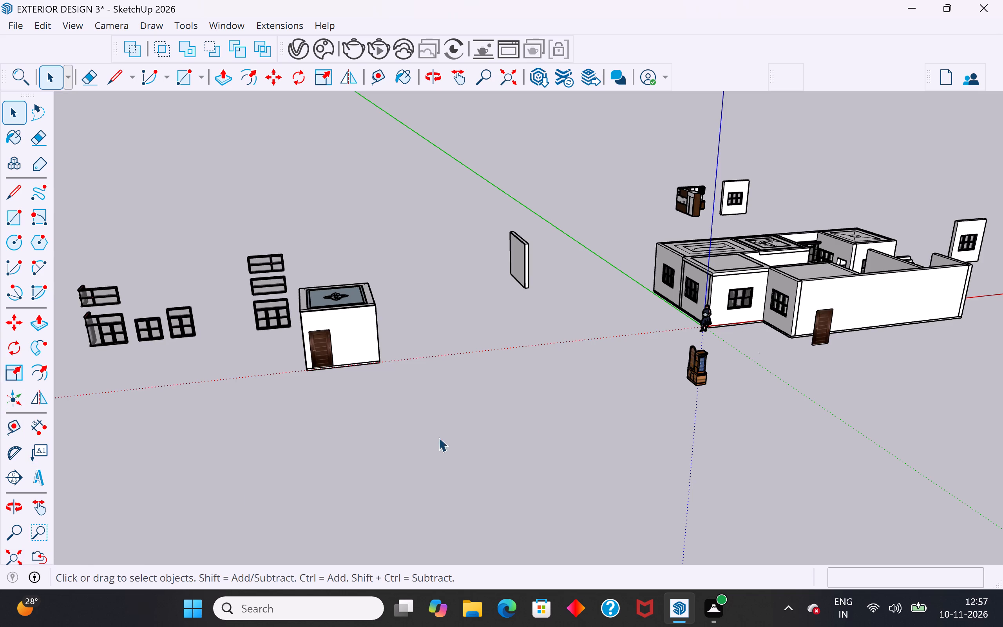
{"action": "scroll", "coordinate": [948, 277], "scroll_direction": "up", "scroll_amount": 3}
{"action": "middle_click_drag", "start_coordinate": [936, 269], "coordinate": [414, 333]}
{"action": "scroll", "coordinate": [422, 337], "scroll_direction": "down", "scroll_amount": 4}
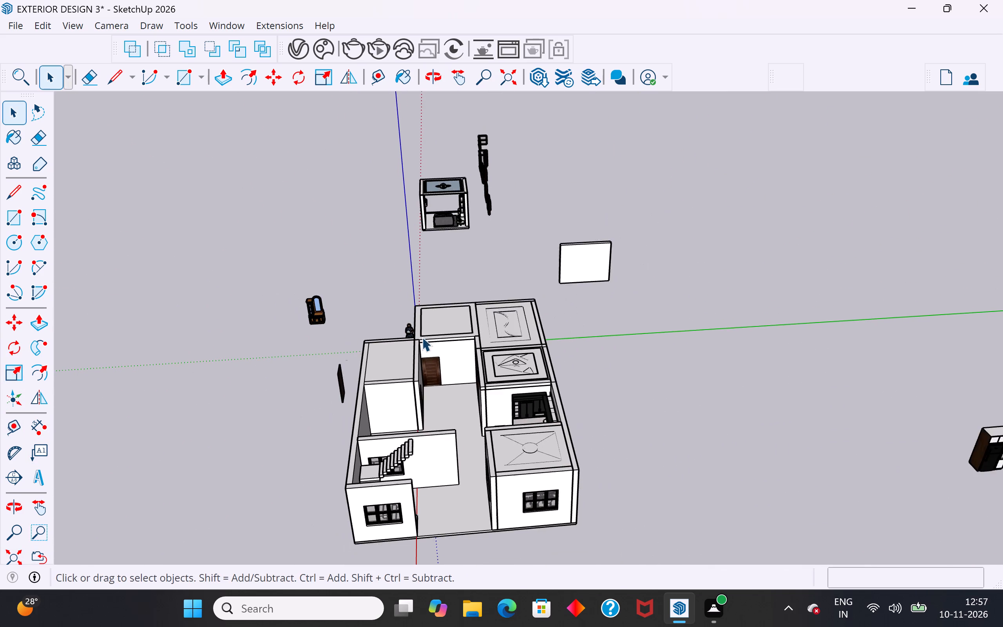
{"action": "middle_click_drag", "start_coordinate": [512, 432], "coordinate": [485, 279]}
{"action": "scroll", "coordinate": [469, 406], "scroll_direction": "up", "scroll_amount": 3}
{"action": "middle_click_drag", "start_coordinate": [502, 430], "coordinate": [796, 458]}
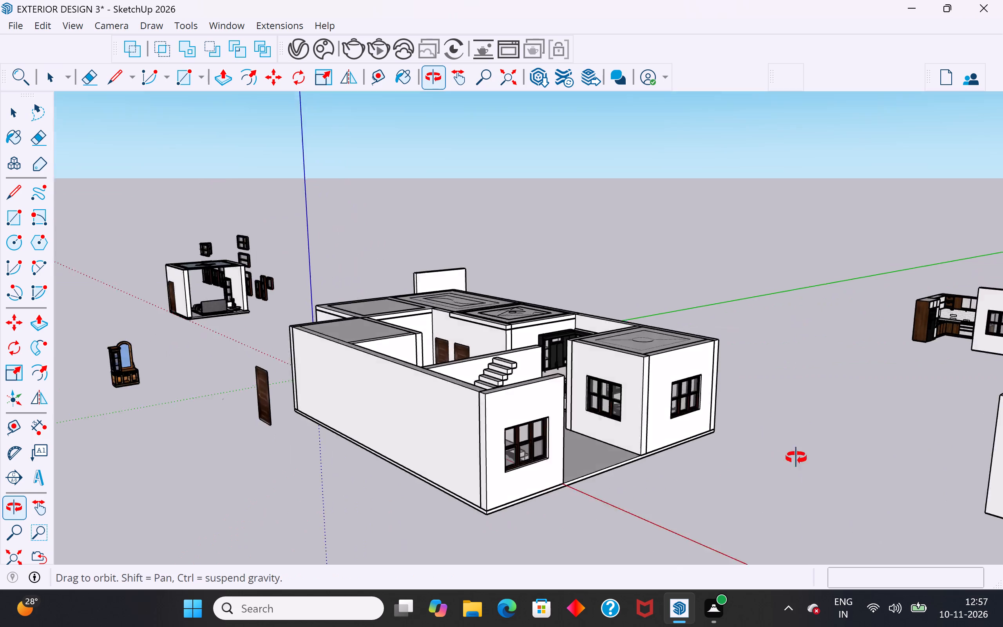
{"action": "middle_click_drag", "start_coordinate": [796, 458], "coordinate": [868, 445]}
{"action": "scroll", "coordinate": [691, 362], "scroll_direction": "up", "scroll_amount": 3}
{"action": "middle_click_drag", "start_coordinate": [659, 375], "coordinate": [422, 428]}
{"action": "scroll", "coordinate": [444, 387], "scroll_direction": "up", "scroll_amount": 3}
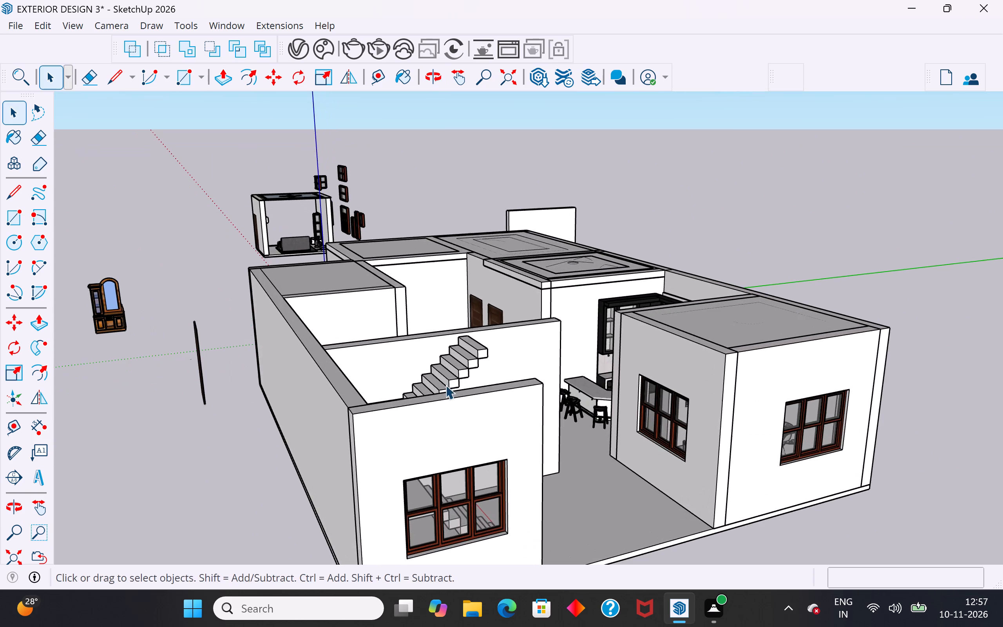
{"action": "middle_click_drag", "start_coordinate": [454, 386], "coordinate": [400, 484]}
{"action": "scroll", "coordinate": [364, 355], "scroll_direction": "down", "scroll_amount": 4}
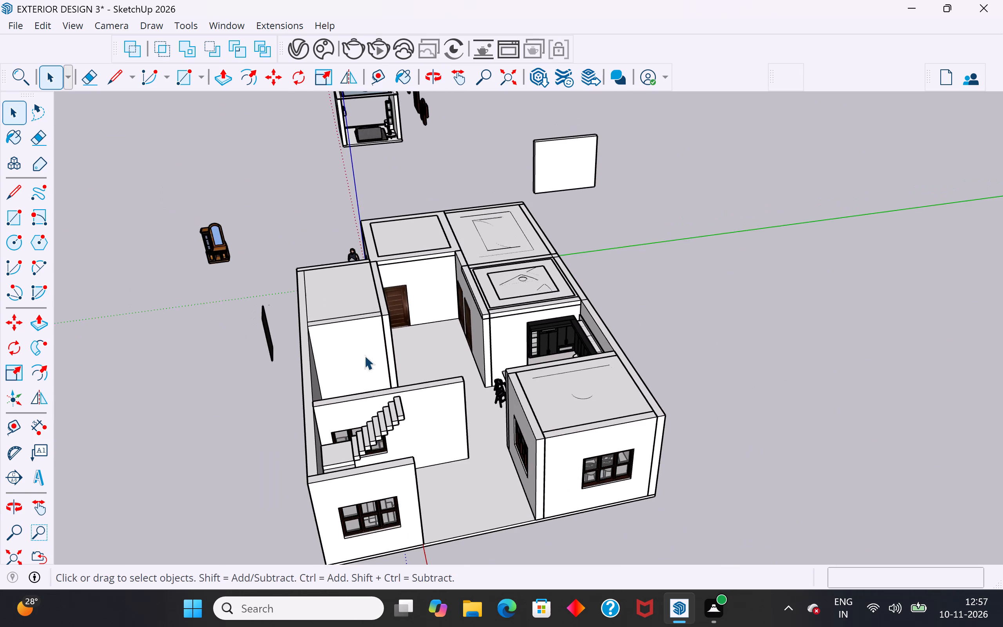
{"action": "scroll", "coordinate": [364, 355], "scroll_direction": "down", "scroll_amount": 4}
Delete the separate floor slab beneath the corner room beside the standing figure, working from below the house.
{"action": "middle_click_drag", "start_coordinate": [420, 439], "coordinate": [786, 268]}
{"action": "middle_click_drag", "start_coordinate": [592, 368], "coordinate": [543, 174]}
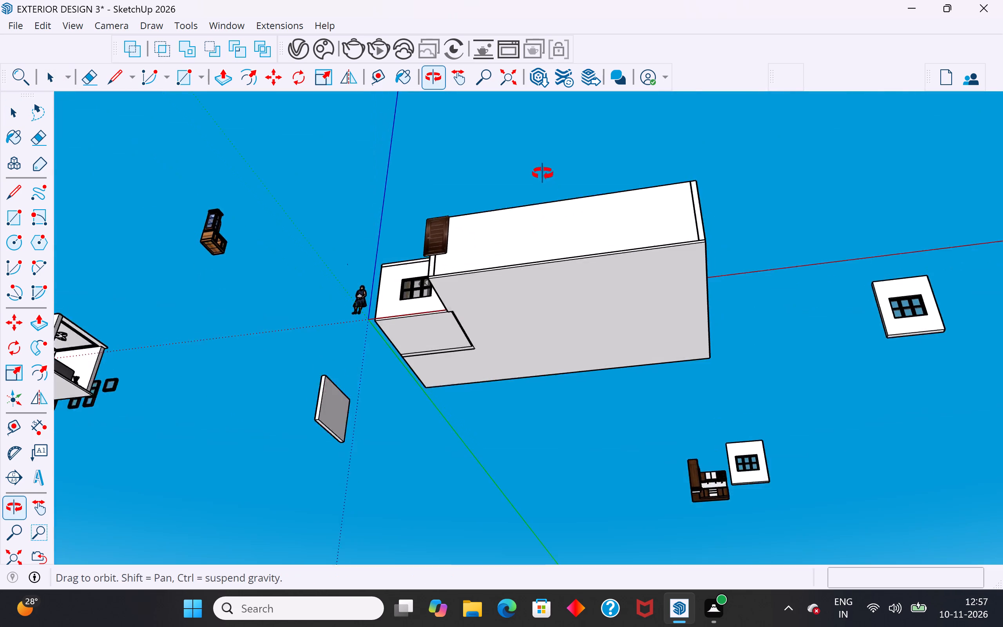
{"action": "middle_click_drag", "start_coordinate": [543, 174], "coordinate": [534, 96]}
{"action": "scroll", "coordinate": [469, 332], "scroll_direction": "up", "scroll_amount": 1}
{"action": "middle_click_drag", "start_coordinate": [470, 332], "coordinate": [708, 375]}
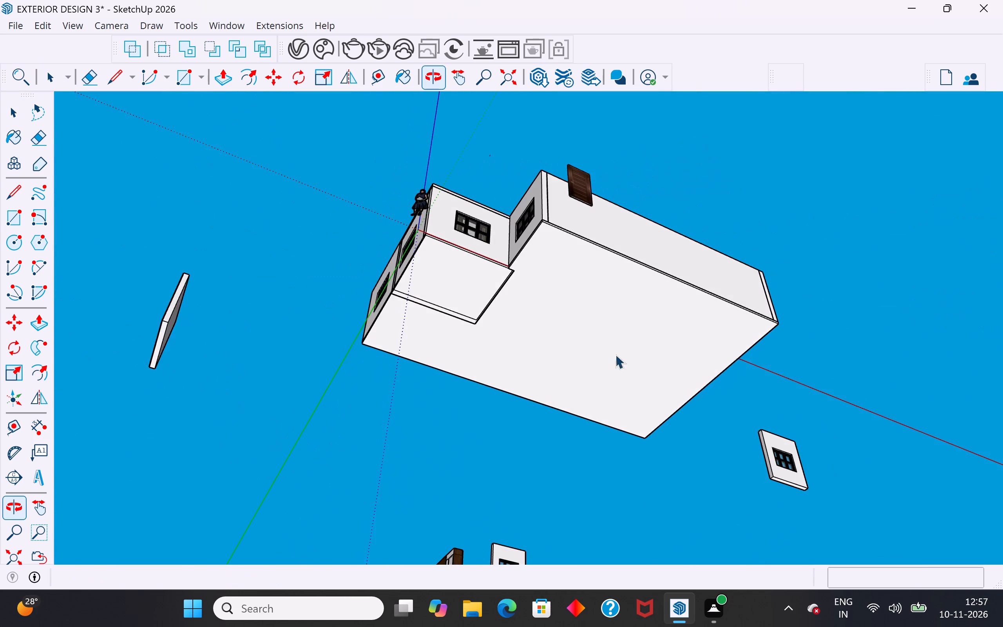
{"action": "middle_click_drag", "start_coordinate": [450, 284], "coordinate": [631, 388]}
{"action": "scroll", "coordinate": [427, 249], "scroll_direction": "up", "scroll_amount": 4}
{"action": "scroll", "coordinate": [542, 352], "scroll_direction": "up", "scroll_amount": 4}
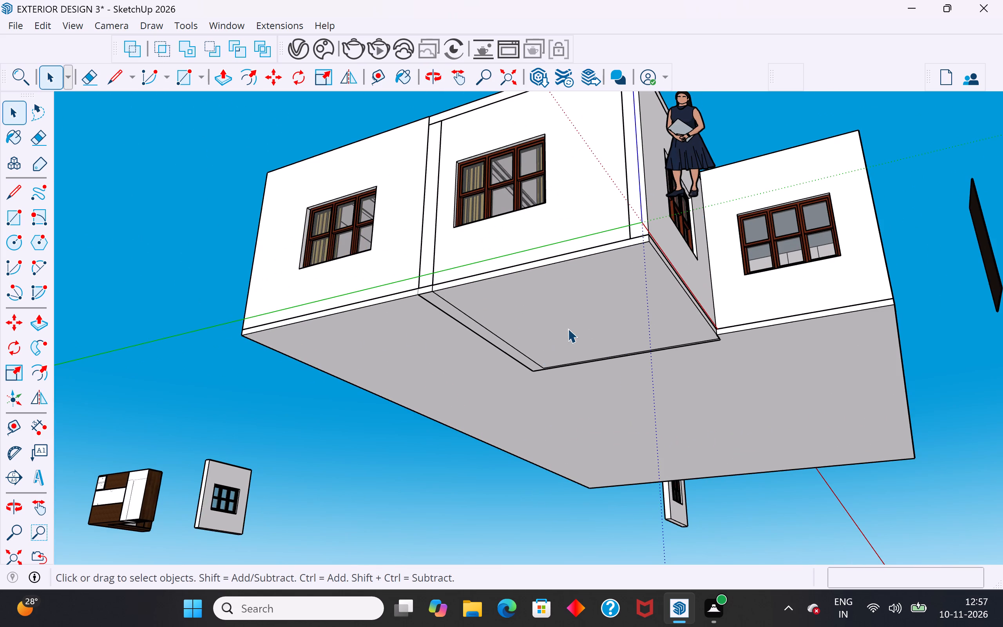
{"action": "left_click", "coordinate": [568, 328]}
{"action": "key", "text": "Delete"}
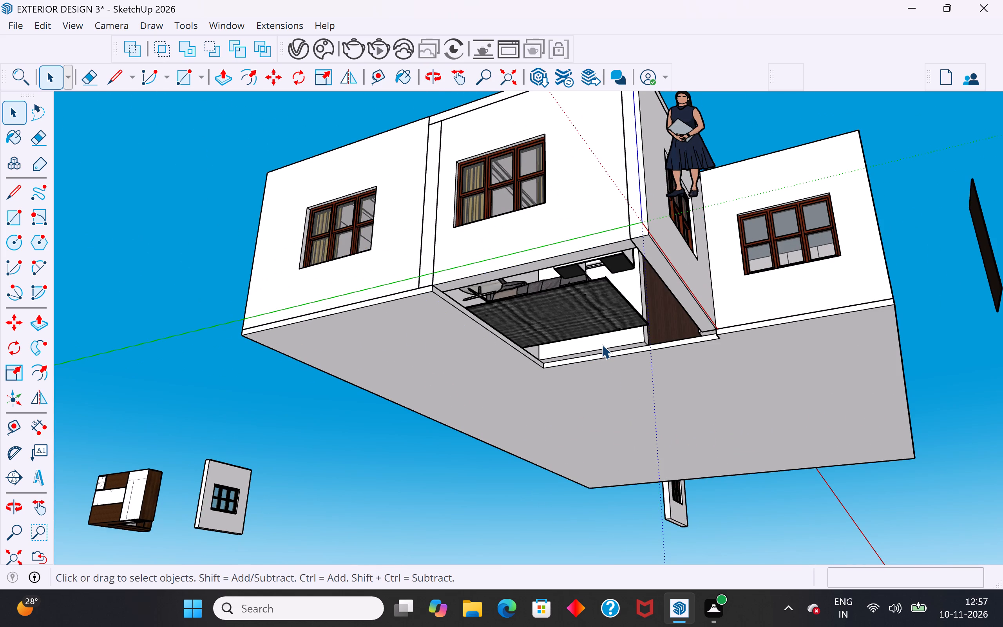
Open the main floor slab group and push/pull its notch face about 12' 7 11/16" out to the house's outer edge, closing the corner-room opening.
{"action": "middle_click_drag", "start_coordinate": [604, 353], "coordinate": [628, 358]}
{"action": "scroll", "coordinate": [700, 346], "scroll_direction": "up", "scroll_amount": 6}
{"action": "middle_click_drag", "start_coordinate": [754, 347], "coordinate": [826, 321]}
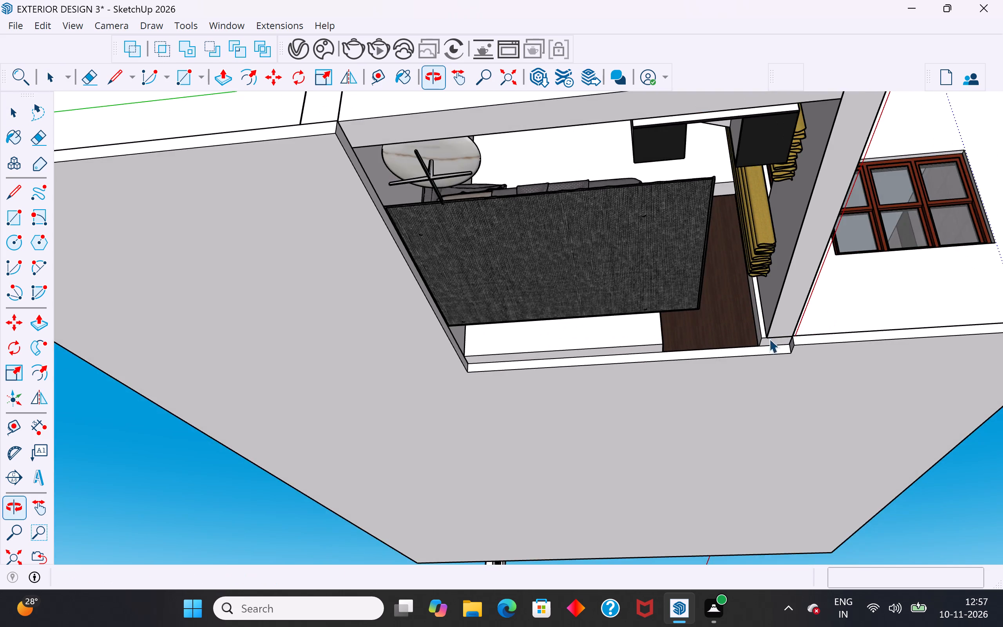
{"action": "scroll", "coordinate": [708, 352], "scroll_direction": "up", "scroll_amount": 3}
{"action": "left_click", "coordinate": [702, 357]}
{"action": "triple_click", "coordinate": [711, 354]}
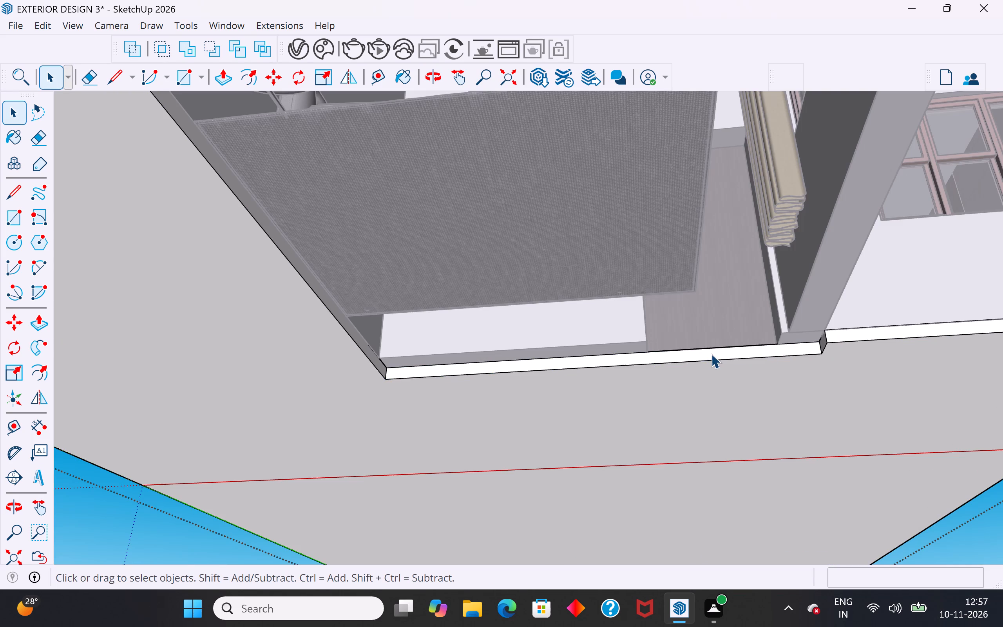
{"action": "left_click", "coordinate": [716, 351]}
{"action": "double_click", "coordinate": [716, 351]}
{"action": "left_click", "coordinate": [734, 352]}
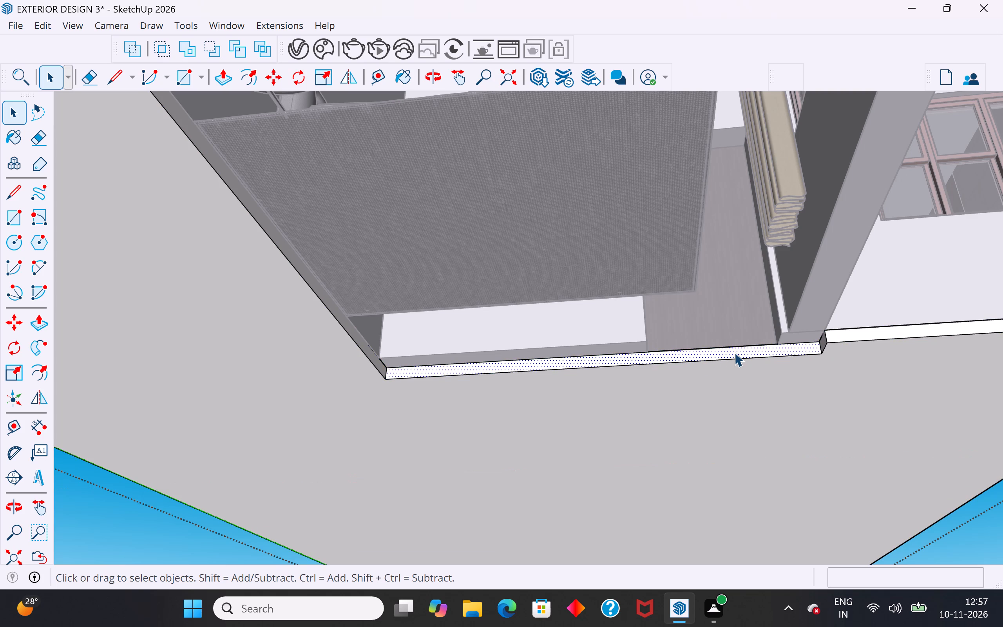
{"action": "left_click", "coordinate": [39, 318]}
{"action": "left_click", "coordinate": [435, 373]}
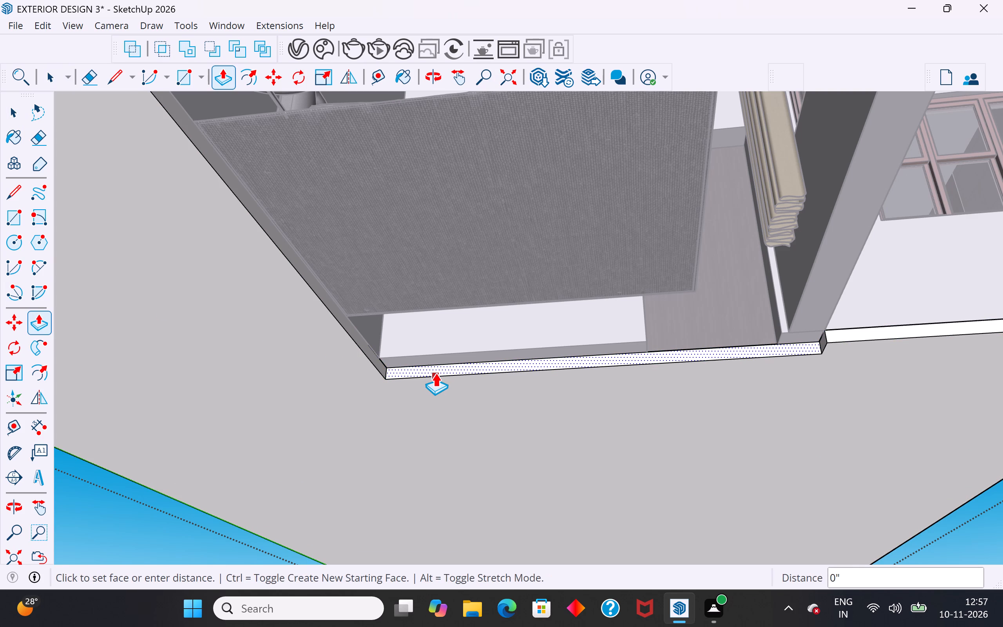
{"action": "scroll", "coordinate": [443, 327], "scroll_direction": "down", "scroll_amount": 9}
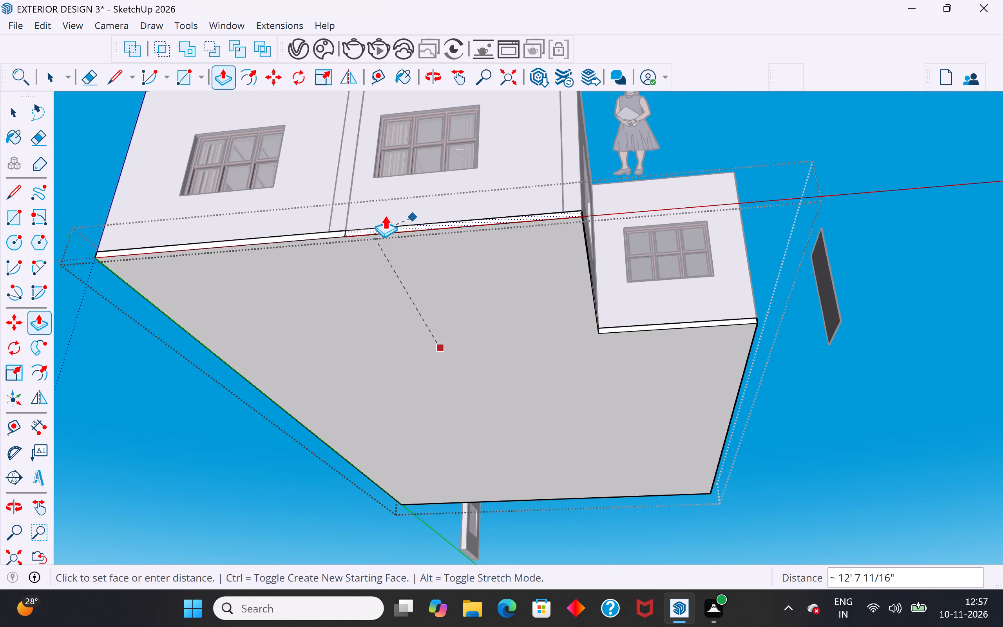
{"action": "left_click", "coordinate": [336, 226]}
{"action": "left_click", "coordinate": [11, 105]}
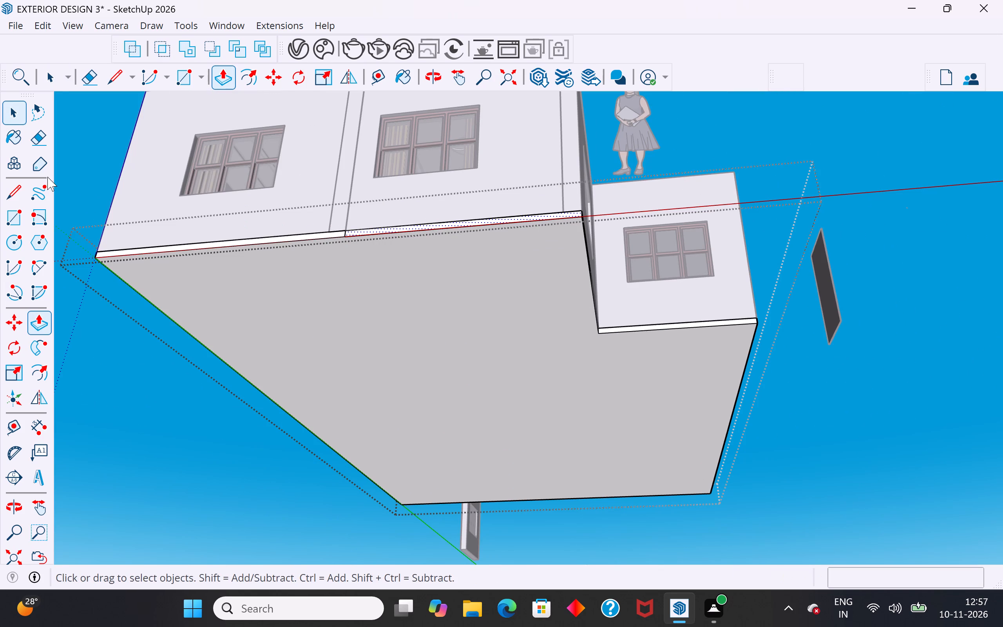
{"action": "left_click", "coordinate": [69, 165]}
Push/pull the extended floor slab's side face another 1/4" so it is flush with the adjoining slab face.
{"action": "scroll", "coordinate": [385, 256], "scroll_direction": "up", "scroll_amount": 12}
{"action": "scroll", "coordinate": [344, 228], "scroll_direction": "up", "scroll_amount": 4}
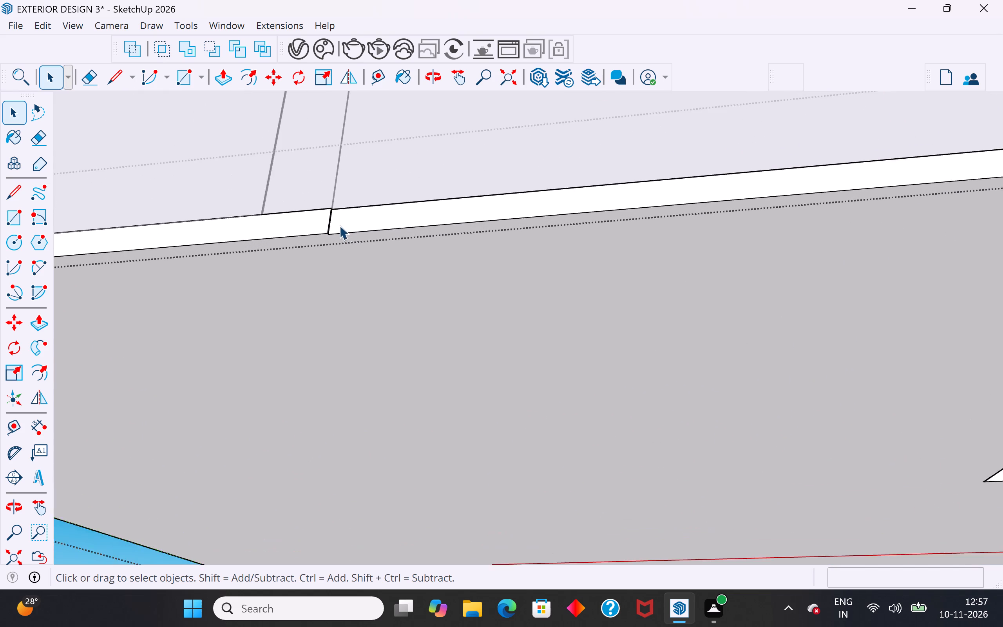
{"action": "scroll", "coordinate": [339, 225], "scroll_direction": "up", "scroll_amount": 8}
{"action": "left_click", "coordinate": [388, 221]}
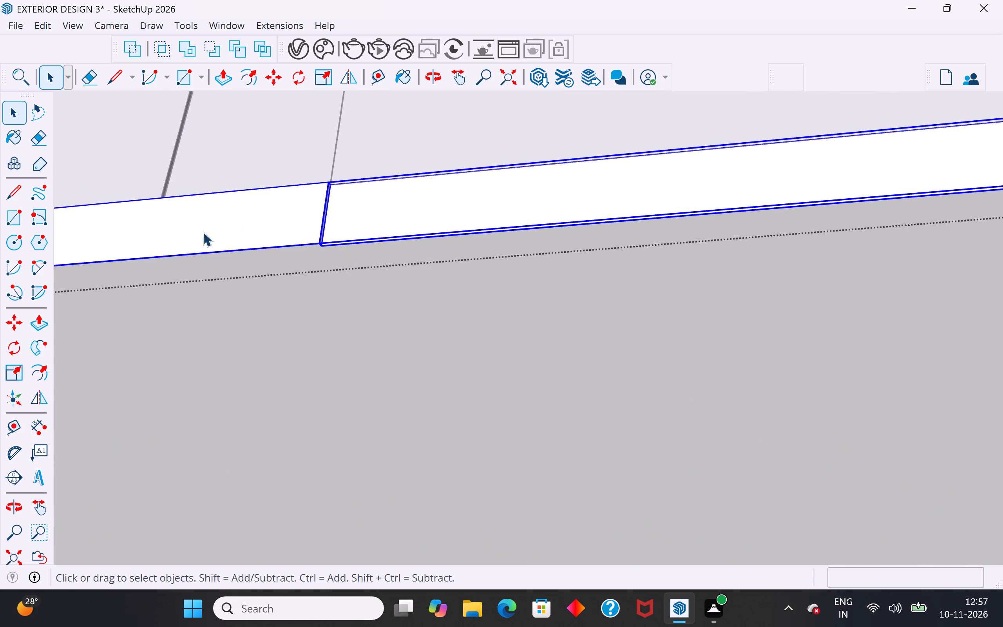
{"action": "double_click", "coordinate": [430, 225]}
{"action": "left_click", "coordinate": [442, 222]}
{"action": "left_click", "coordinate": [44, 327]}
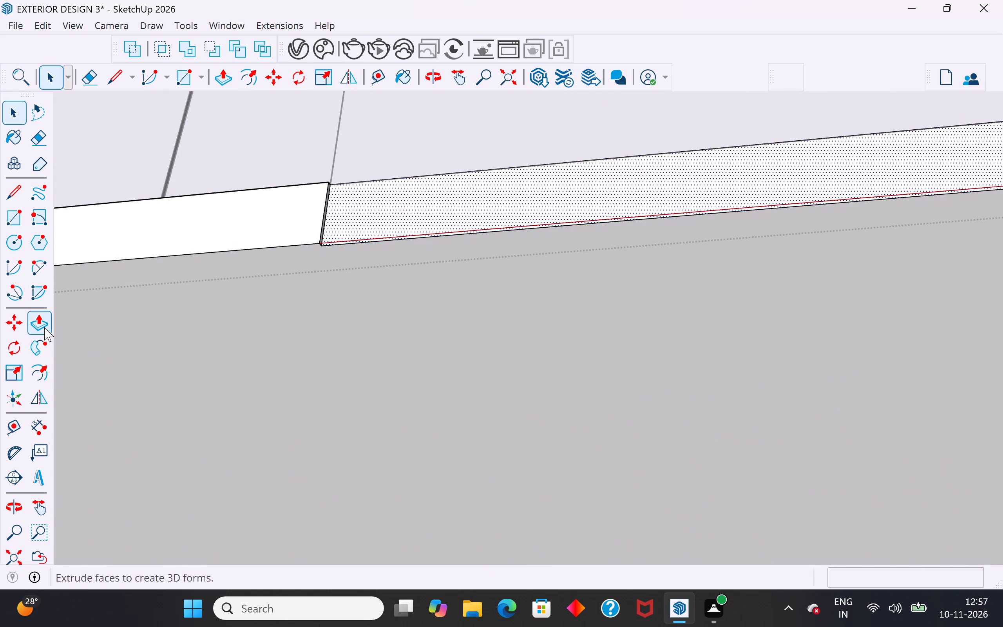
{"action": "left_click", "coordinate": [404, 212]}
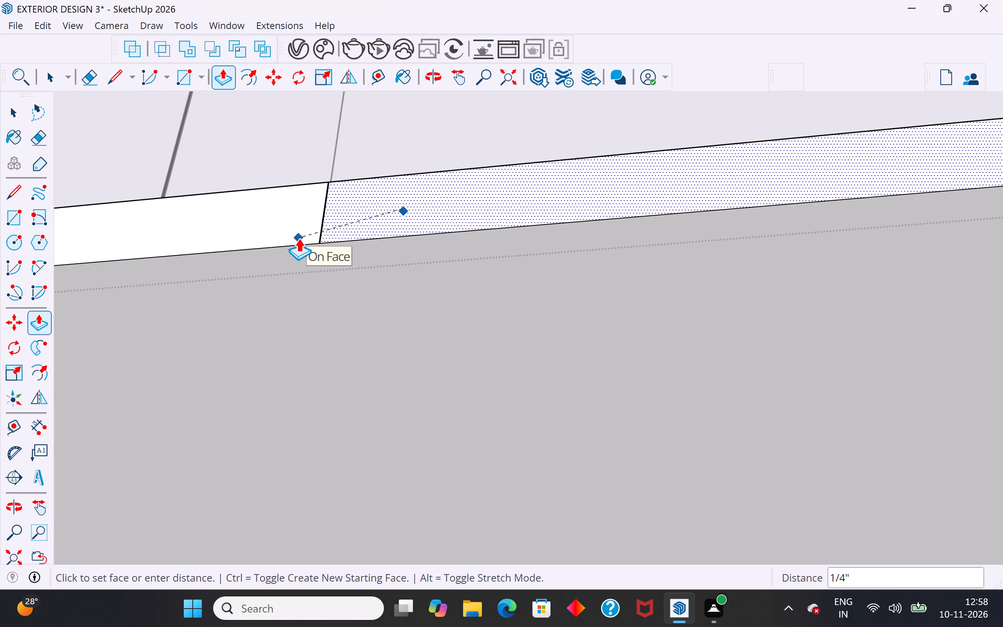
{"action": "left_click", "coordinate": [299, 238]}
{"action": "left_click", "coordinate": [17, 111]}
{"action": "scroll", "coordinate": [408, 219], "scroll_direction": "down", "scroll_amount": 13}
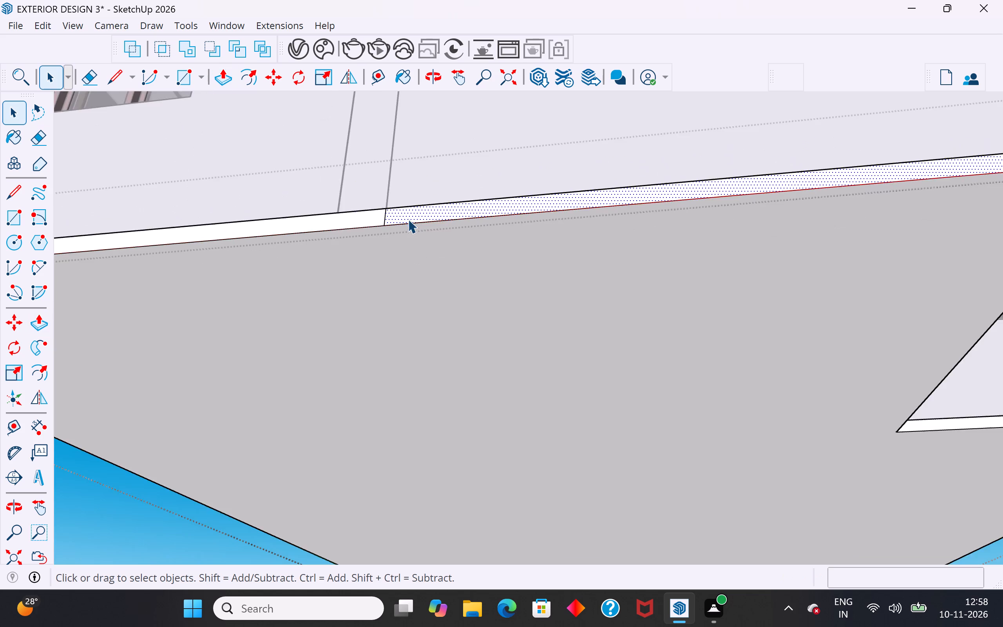
{"action": "scroll", "coordinate": [408, 219], "scroll_direction": "down", "scroll_amount": 7}
{"action": "left_click", "coordinate": [249, 469]}
Delete the leftover seam edge between the two flush side faces of the floor slab, then leave the group.
{"action": "middle_click_drag", "start_coordinate": [411, 304], "coordinate": [401, 345]}
{"action": "scroll", "coordinate": [358, 306], "scroll_direction": "up", "scroll_amount": 5}
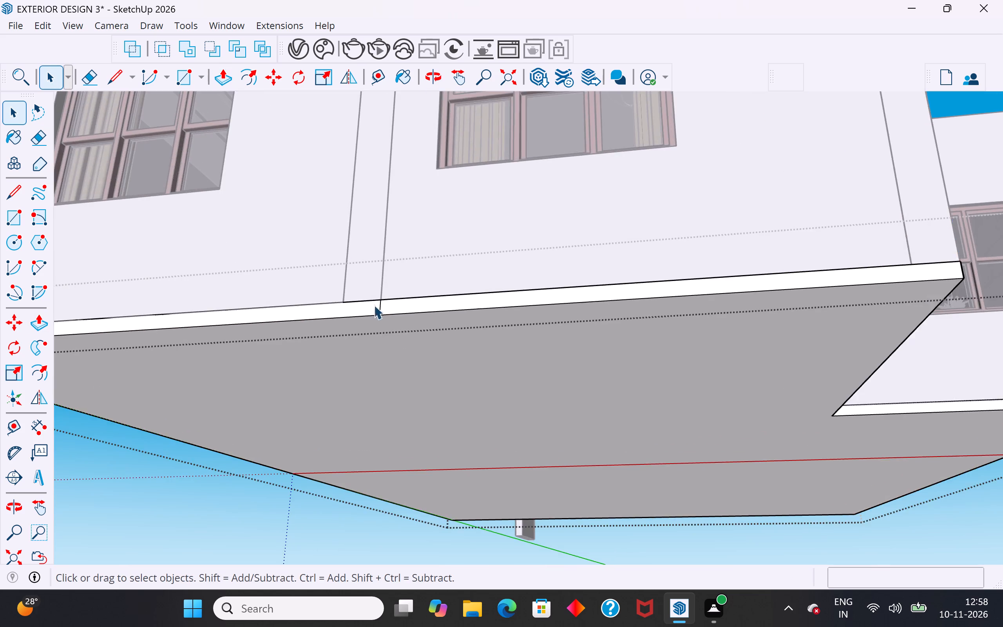
{"action": "scroll", "coordinate": [374, 305], "scroll_direction": "up", "scroll_amount": 3}
{"action": "left_click", "coordinate": [383, 303]}
{"action": "left_click", "coordinate": [383, 317]}
{"action": "double_click", "coordinate": [382, 309]}
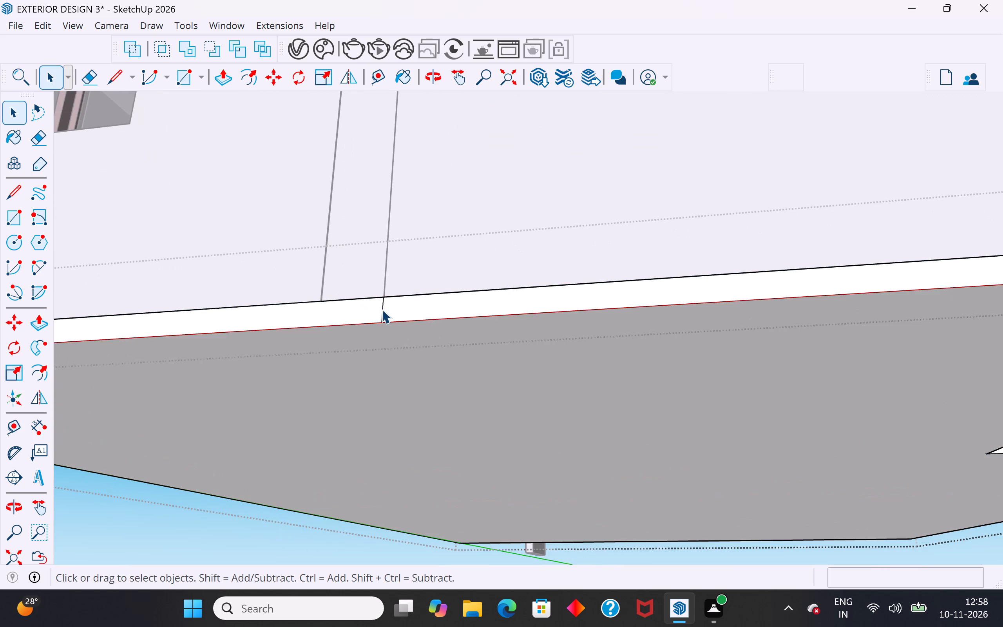
{"action": "left_click", "coordinate": [382, 309]}
{"action": "left_click", "coordinate": [384, 304]}
{"action": "left_click", "coordinate": [384, 304]}
{"action": "key", "text": "Delete"}
{"action": "scroll", "coordinate": [394, 334], "scroll_direction": "down", "scroll_amount": 16}
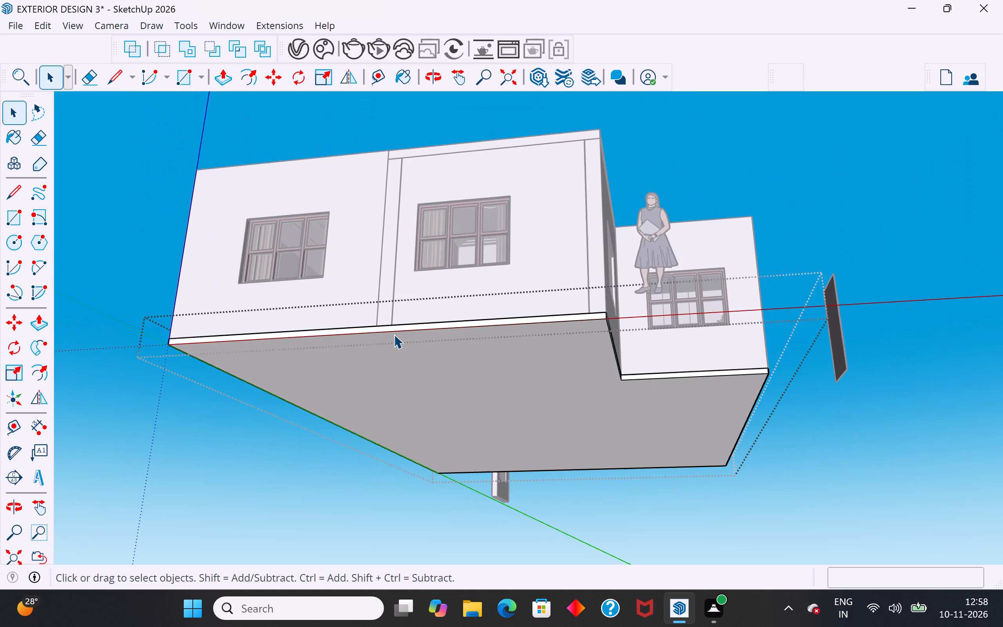
{"action": "left_click", "coordinate": [615, 480]}
Examine the extended floor slab's outline from below and the open-topped house from several sides.
{"action": "middle_click_drag", "start_coordinate": [733, 511], "coordinate": [574, 498]}
{"action": "left_click", "coordinate": [586, 401]}
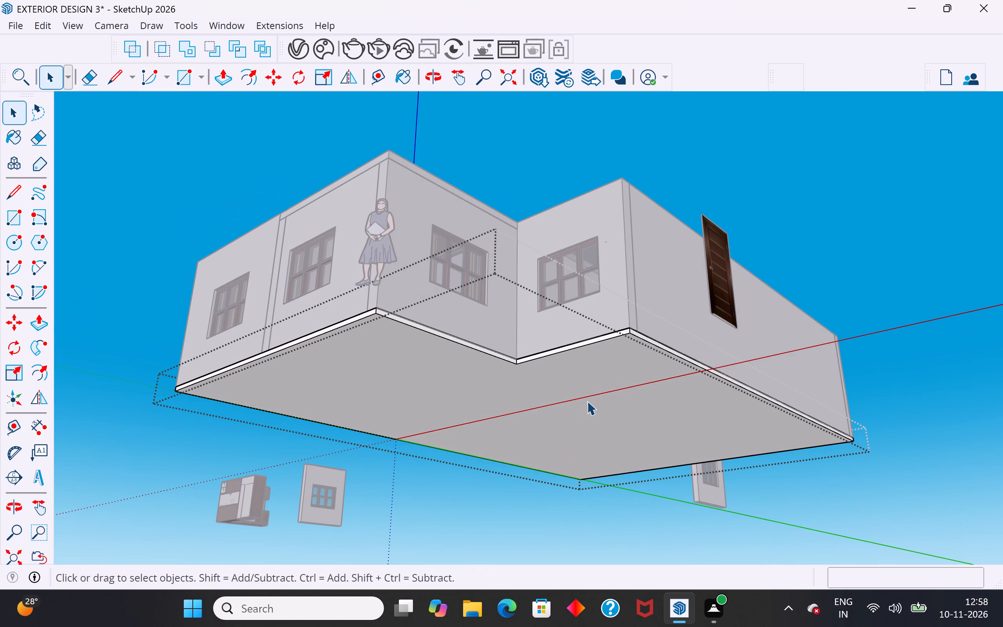
{"action": "middle_click_drag", "start_coordinate": [699, 379], "coordinate": [606, 467]}
{"action": "middle_click_drag", "start_coordinate": [662, 247], "coordinate": [645, 325]}
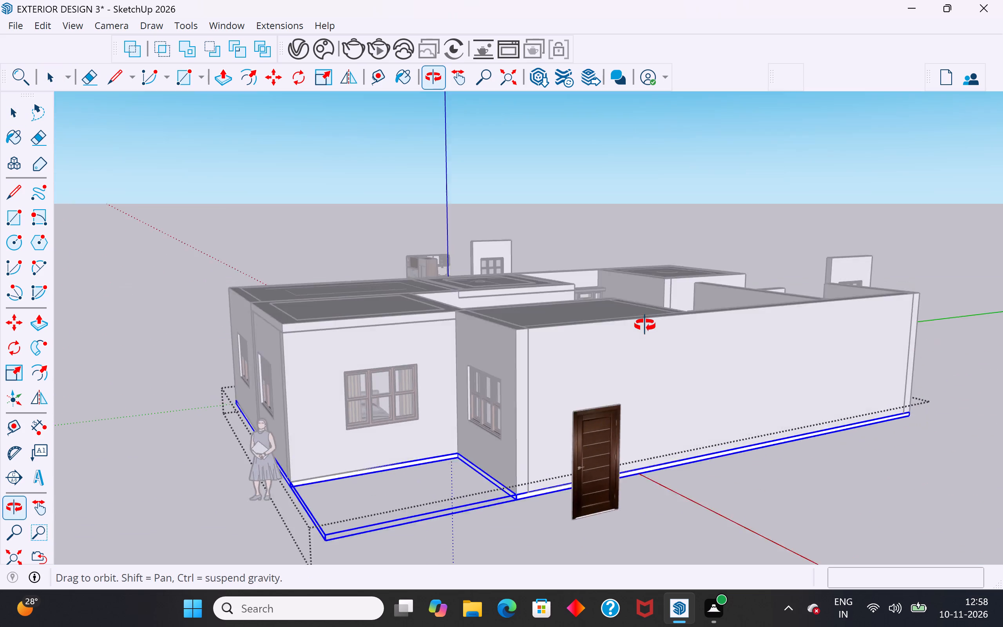
{"action": "middle_click_drag", "start_coordinate": [645, 325], "coordinate": [598, 459]}
{"action": "scroll", "coordinate": [646, 296], "scroll_direction": "down", "scroll_amount": 4}
{"action": "left_click", "coordinate": [742, 448]}
{"action": "middle_click_drag", "start_coordinate": [829, 423], "coordinate": [590, 410]}
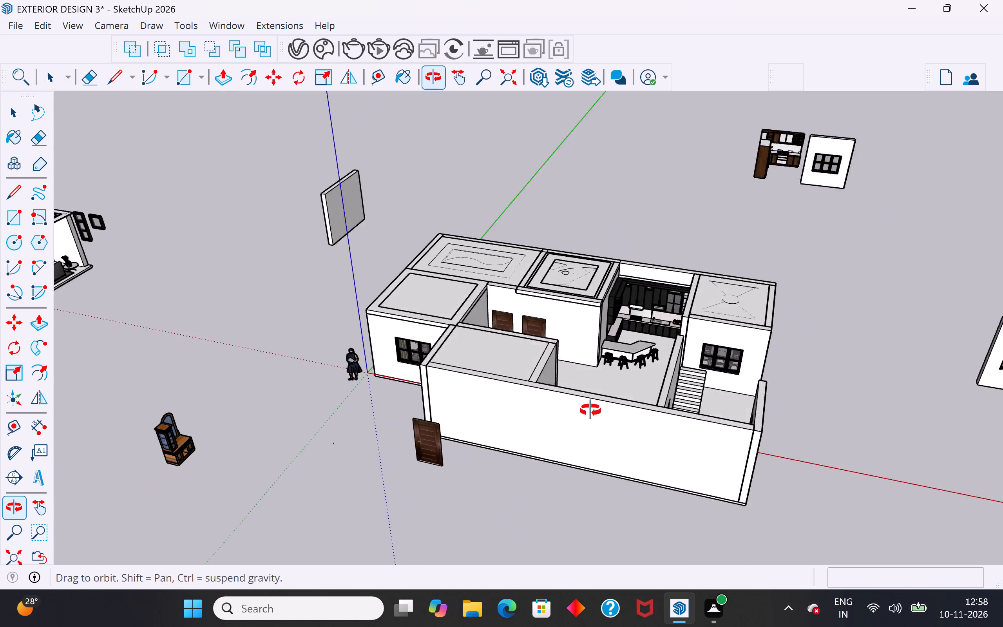
{"action": "middle_click_drag", "start_coordinate": [590, 410], "coordinate": [583, 410]}
{"action": "scroll", "coordinate": [697, 444], "scroll_direction": "up", "scroll_amount": 3}
{"action": "middle_click_drag", "start_coordinate": [692, 405], "coordinate": [389, 355]}
{"action": "middle_click_drag", "start_coordinate": [421, 469], "coordinate": [425, 460]}
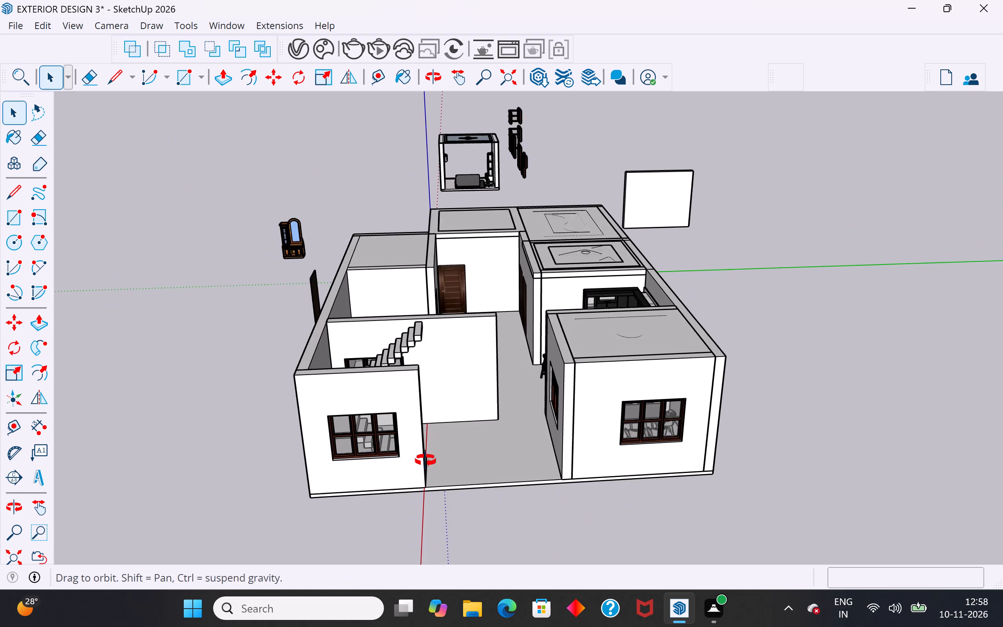
{"action": "middle_click_drag", "start_coordinate": [425, 460], "coordinate": [564, 604]}
Copy the floor slab by its outer corner up about 10' 10 13/16" onto the wall tops as the house roof, then deselect it.
{"action": "scroll", "coordinate": [568, 332], "scroll_direction": "down", "scroll_amount": 4}
{"action": "middle_click_drag", "start_coordinate": [602, 498], "coordinate": [571, 353]}
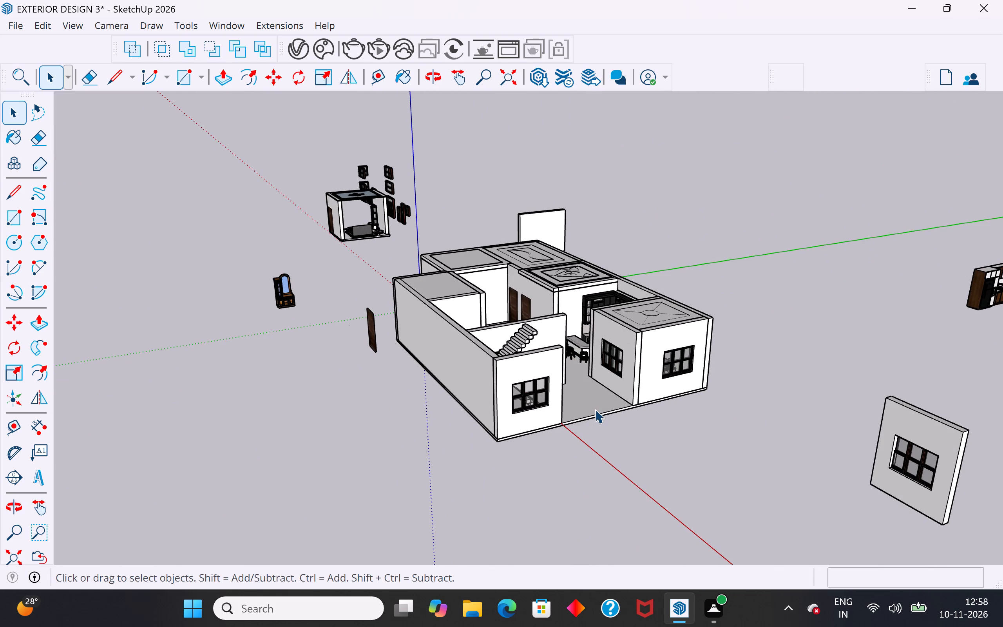
{"action": "left_click", "coordinate": [595, 409]}
{"action": "scroll", "coordinate": [699, 398], "scroll_direction": "up", "scroll_amount": 4}
{"action": "key", "text": "m"}
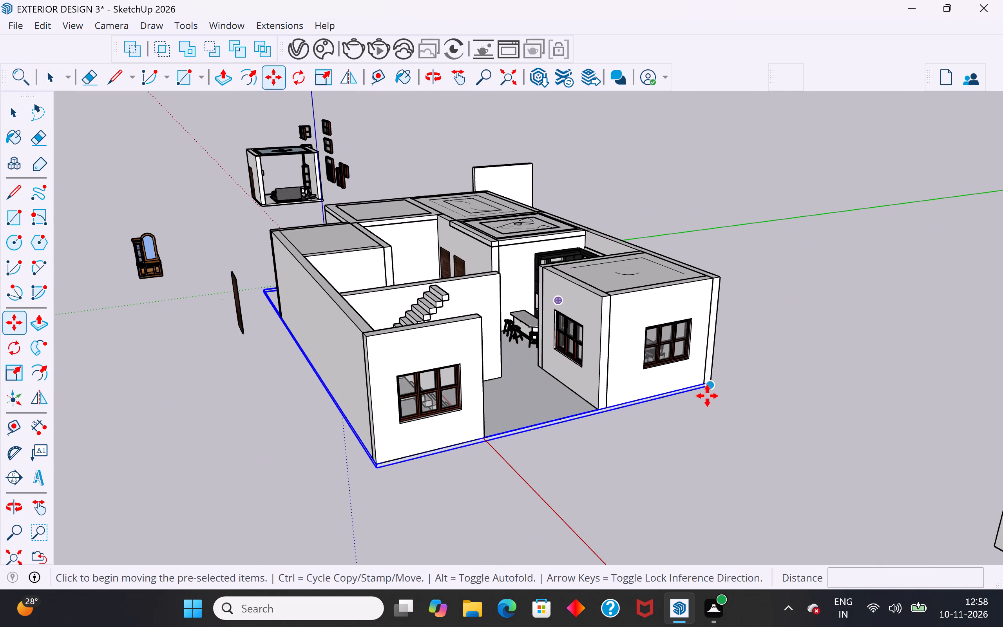
{"action": "scroll", "coordinate": [709, 393], "scroll_direction": "up", "scroll_amount": 3}
{"action": "left_click", "coordinate": [715, 388], "text": "ctrl"}
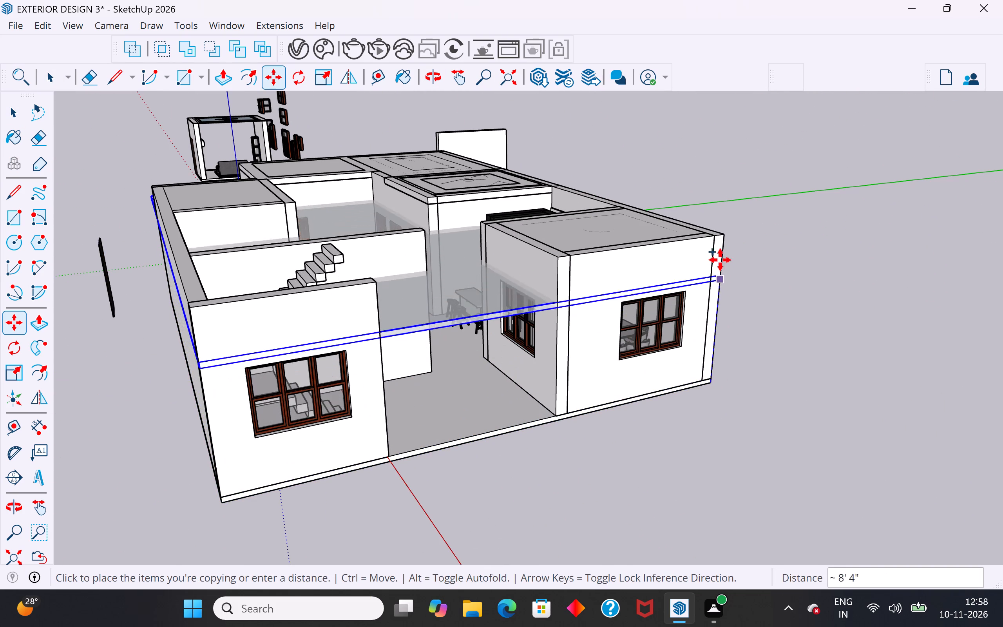
{"action": "left_click", "coordinate": [722, 232]}
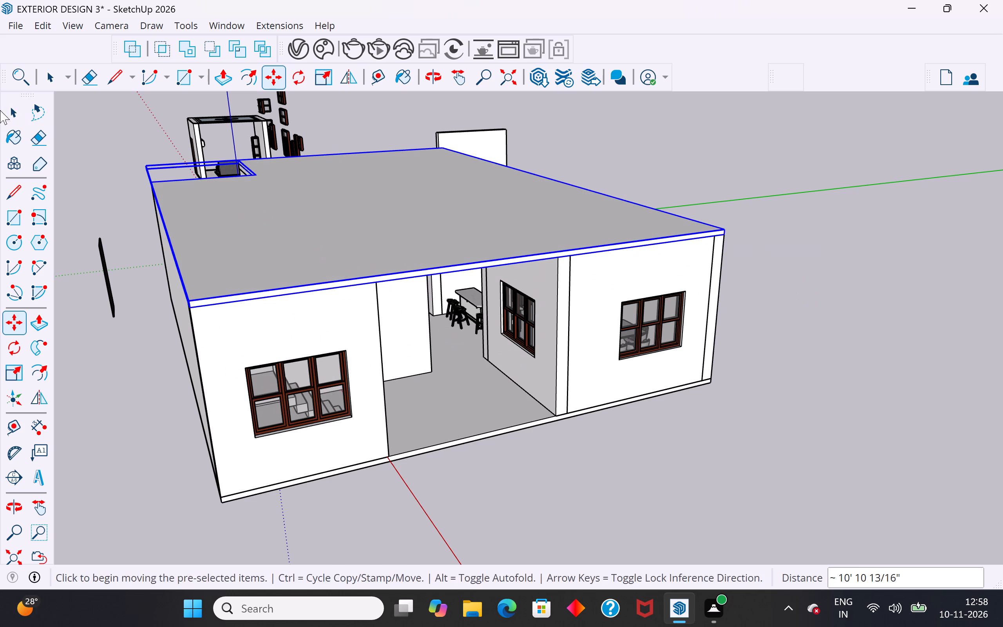
{"action": "left_click", "coordinate": [20, 114]}
{"action": "left_click", "coordinate": [112, 235]}
Examine the house under the new roof slab through its open side, checking the staircase and interior.
{"action": "middle_click_drag", "start_coordinate": [576, 339], "coordinate": [438, 292]}
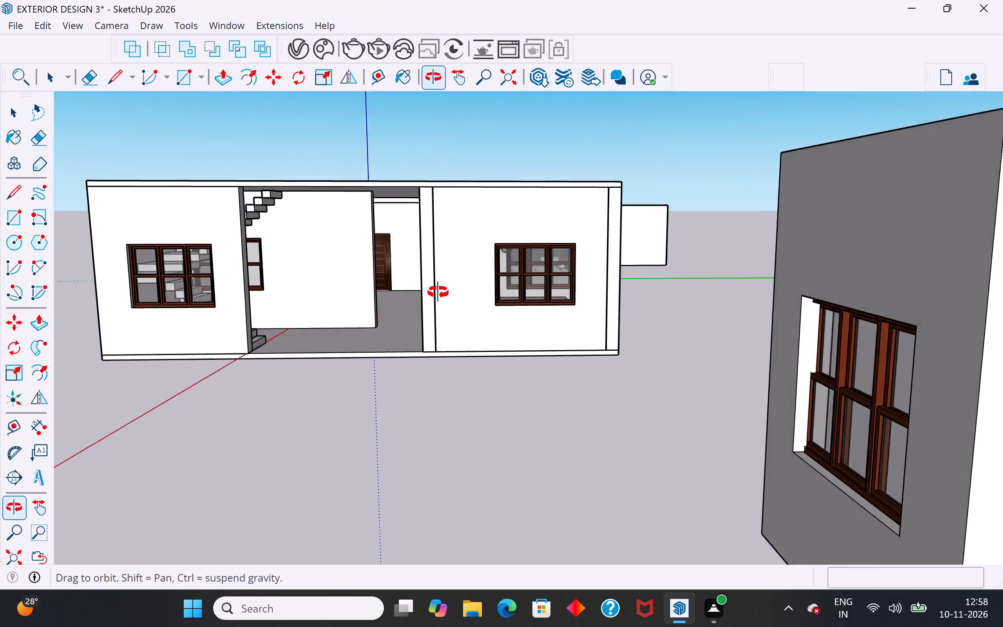
{"action": "middle_click_drag", "start_coordinate": [438, 292], "coordinate": [435, 329]}
{"action": "scroll", "coordinate": [235, 379], "scroll_direction": "up", "scroll_amount": 4}
{"action": "middle_click_drag", "start_coordinate": [418, 347], "coordinate": [443, 331]}
{"action": "scroll", "coordinate": [443, 331], "scroll_direction": "up", "scroll_amount": 1}
{"action": "scroll", "coordinate": [503, 291], "scroll_direction": "down", "scroll_amount": 5}
{"action": "scroll", "coordinate": [536, 264], "scroll_direction": "down", "scroll_amount": 3}
{"action": "middle_click_drag", "start_coordinate": [564, 323], "coordinate": [607, 330]}
{"action": "scroll", "coordinate": [607, 330], "scroll_direction": "up", "scroll_amount": 1}
{"action": "scroll", "coordinate": [535, 252], "scroll_direction": "down", "scroll_amount": 5}
{"action": "middle_click_drag", "start_coordinate": [409, 254], "coordinate": [545, 300]}
{"action": "middle_click_drag", "start_coordinate": [379, 289], "coordinate": [538, 306]}
Move the loose wooden door about 51' 8 7/8" along the red axis, past the open end of the house.
{"action": "left_click", "coordinate": [404, 303]}
{"action": "key", "text": "m"}
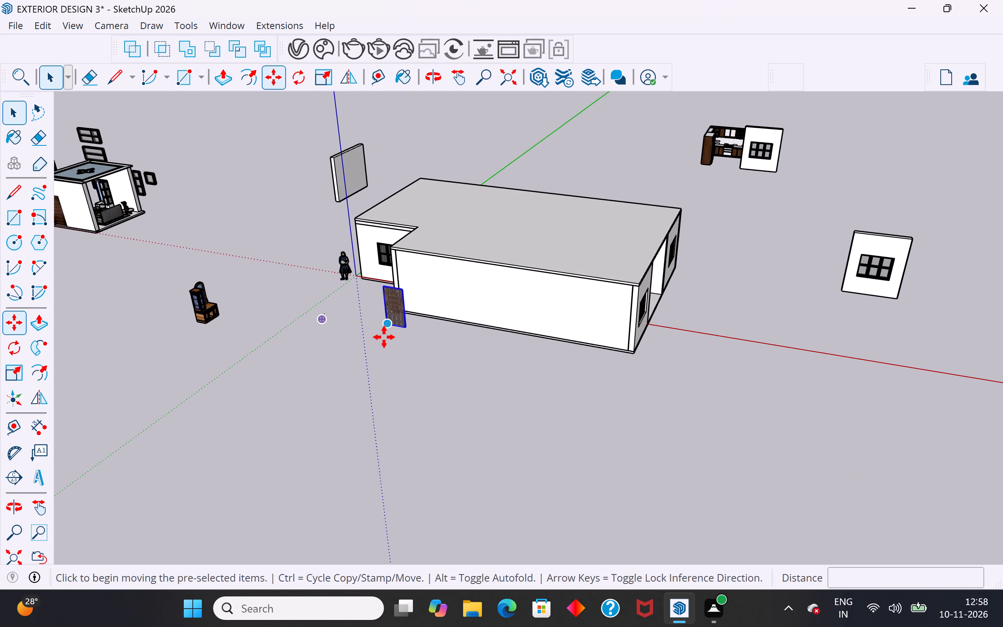
{"action": "left_click", "coordinate": [384, 328]}
{"action": "left_click", "coordinate": [724, 386]}
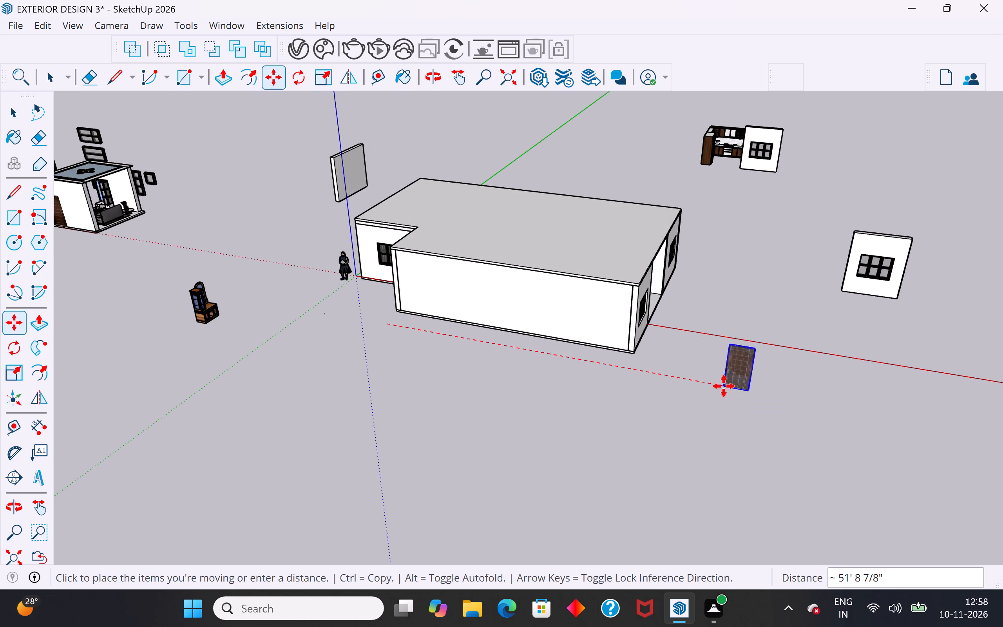
Rotate the loose wooden door 90° about its bottom corner so it faces the house's open end, then deselect it.
{"action": "left_click", "coordinate": [9, 108]}
{"action": "left_click", "coordinate": [251, 265]}
{"action": "scroll", "coordinate": [596, 318], "scroll_direction": "up", "scroll_amount": 4}
{"action": "middle_click_drag", "start_coordinate": [678, 339], "coordinate": [285, 295]}
{"action": "scroll", "coordinate": [449, 288], "scroll_direction": "up", "scroll_amount": 3}
{"action": "middle_click_drag", "start_coordinate": [487, 313], "coordinate": [731, 342]}
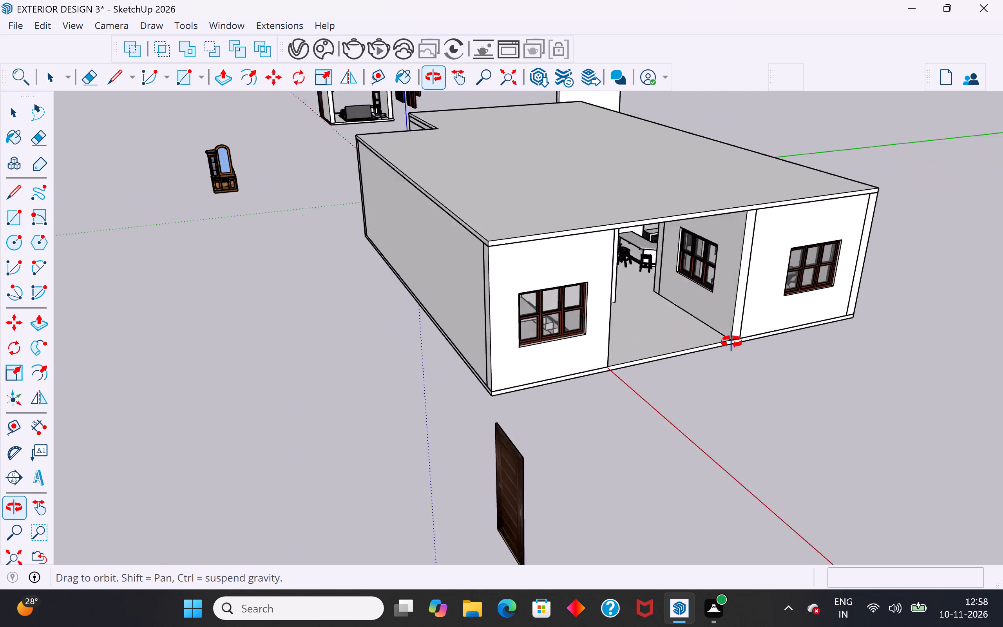
{"action": "middle_click_drag", "start_coordinate": [731, 342], "coordinate": [780, 335]}
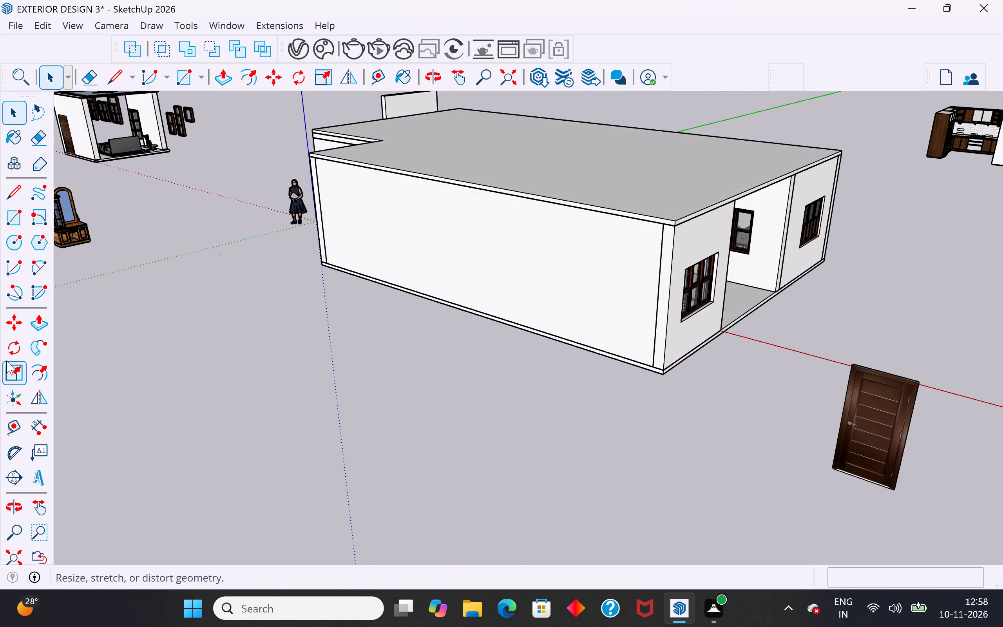
{"action": "left_click", "coordinate": [18, 353]}
{"action": "scroll", "coordinate": [184, 327], "scroll_direction": "down", "scroll_amount": 10}
{"action": "scroll", "coordinate": [396, 406], "scroll_direction": "up", "scroll_amount": 5}
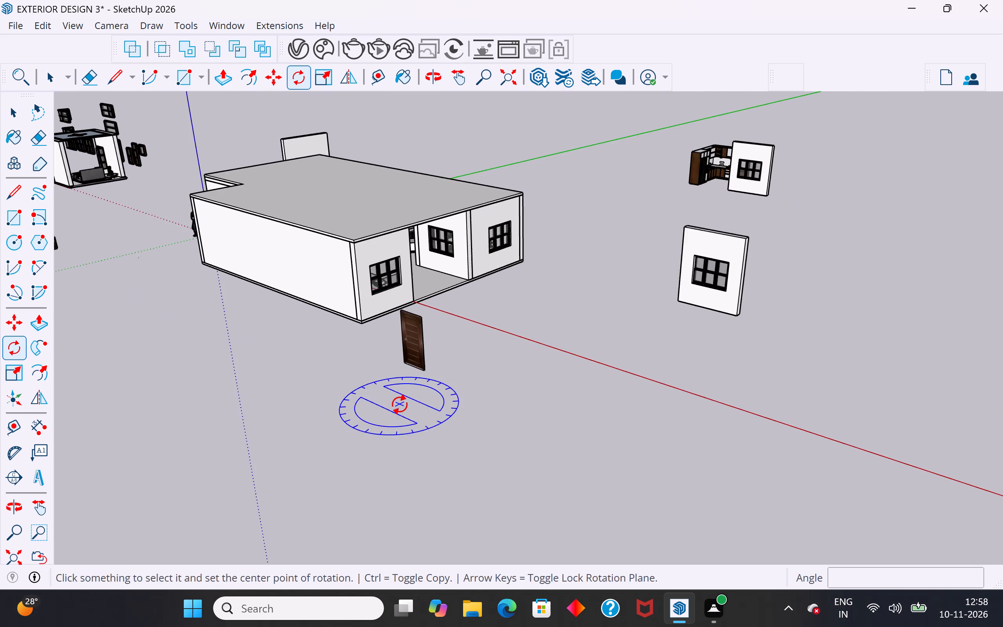
{"action": "scroll", "coordinate": [400, 404], "scroll_direction": "up", "scroll_amount": 15}
{"action": "left_click", "coordinate": [407, 307]}
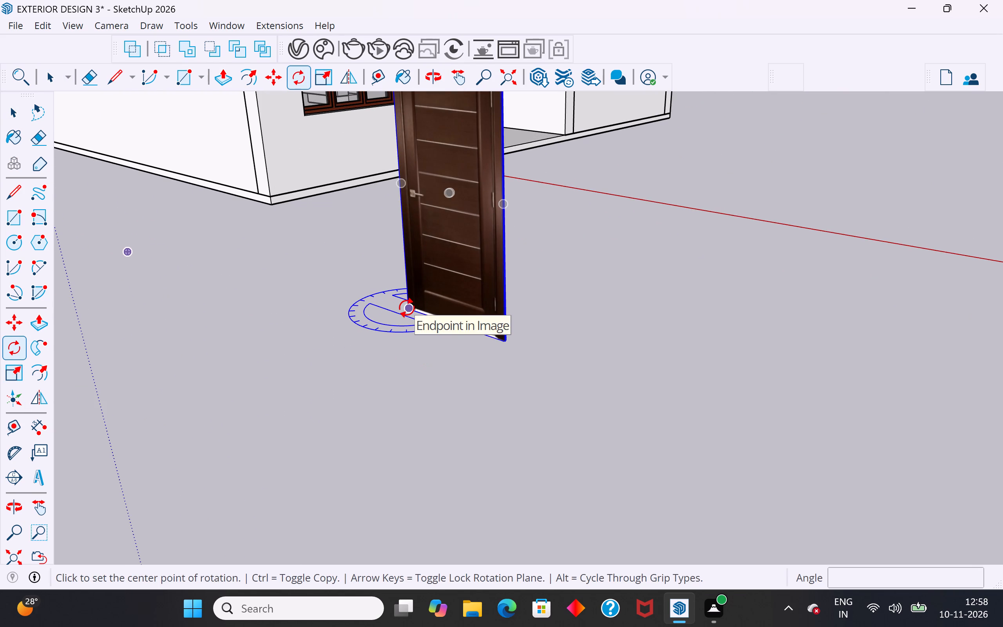
{"action": "left_click", "coordinate": [573, 375]}
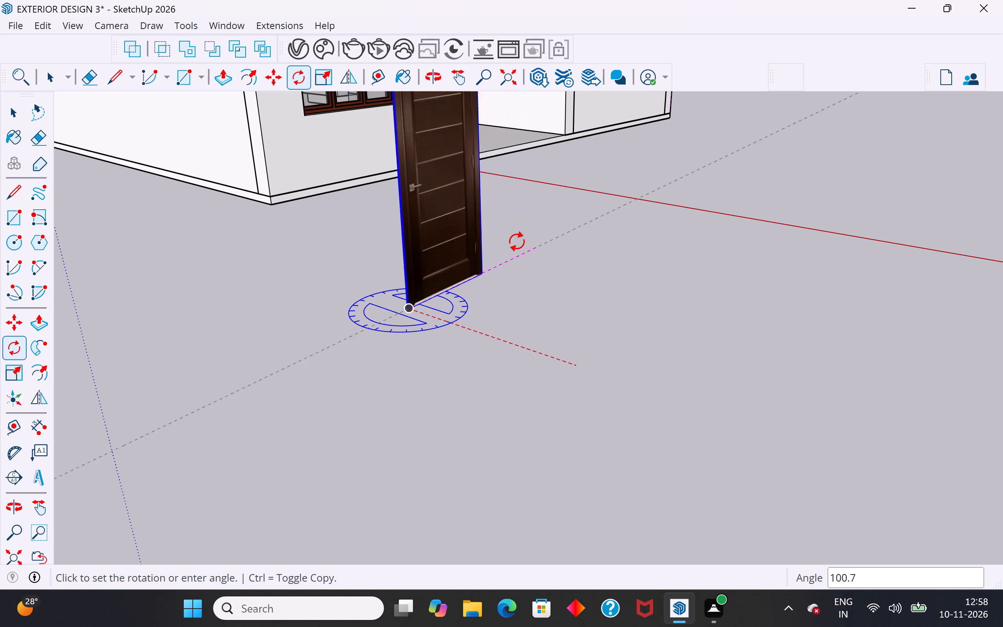
{"action": "left_click", "coordinate": [529, 261]}
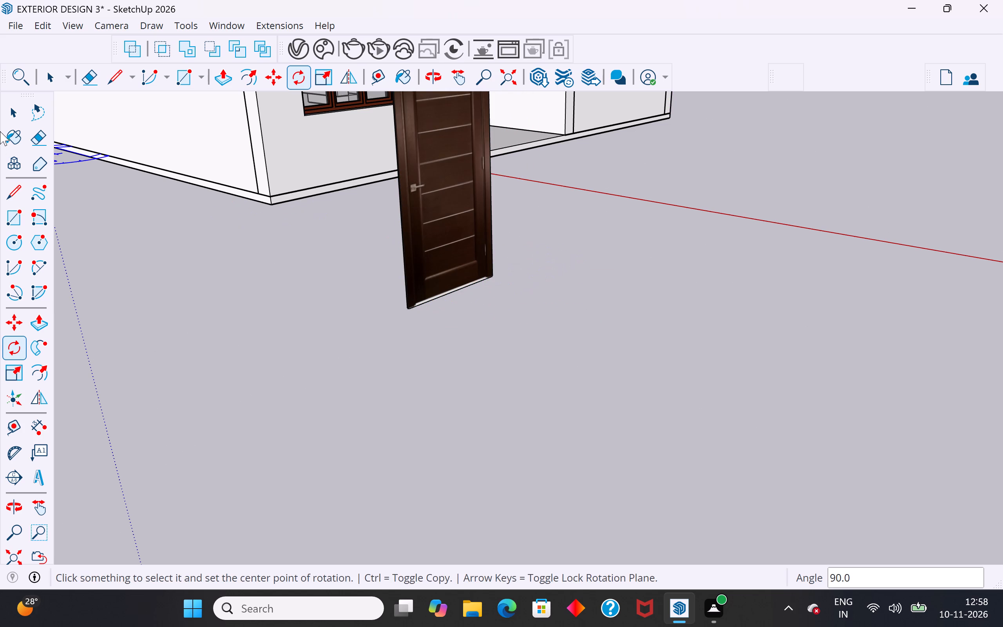
{"action": "left_click", "coordinate": [15, 104]}
{"action": "left_click", "coordinate": [222, 303]}
Move the wooden door by its bottom corner about 31' 7 5/8" to the inner wall's end in the recessed entrance, then deselect it.
{"action": "scroll", "coordinate": [402, 504], "scroll_direction": "down", "scroll_amount": 6}
{"action": "scroll", "coordinate": [606, 297], "scroll_direction": "down", "scroll_amount": 4}
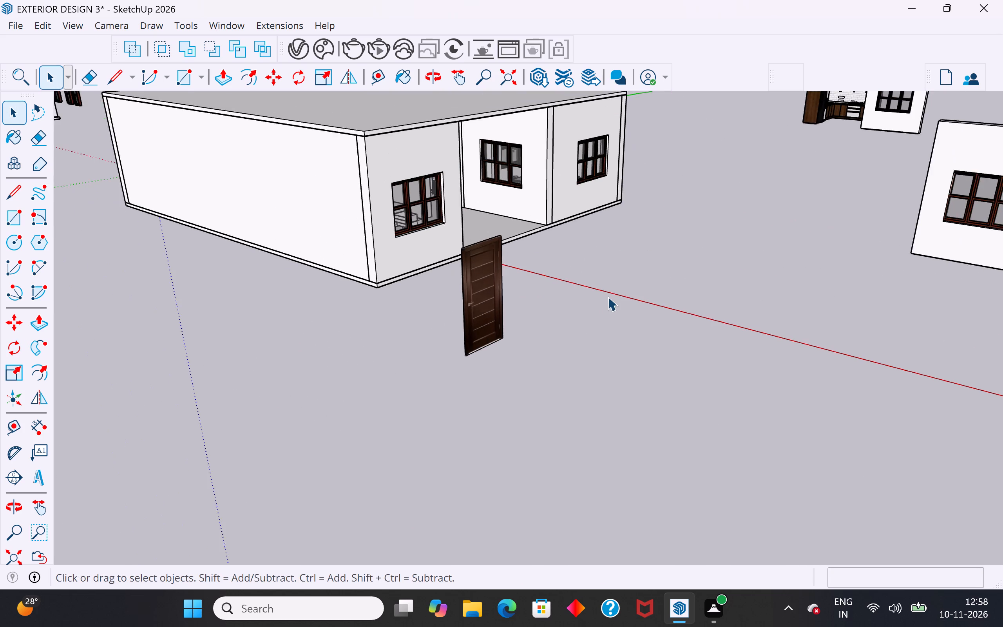
{"action": "middle_click_drag", "start_coordinate": [680, 293], "coordinate": [491, 302]}
{"action": "left_click", "coordinate": [224, 278]}
{"action": "scroll", "coordinate": [205, 303], "scroll_direction": "up", "scroll_amount": 4}
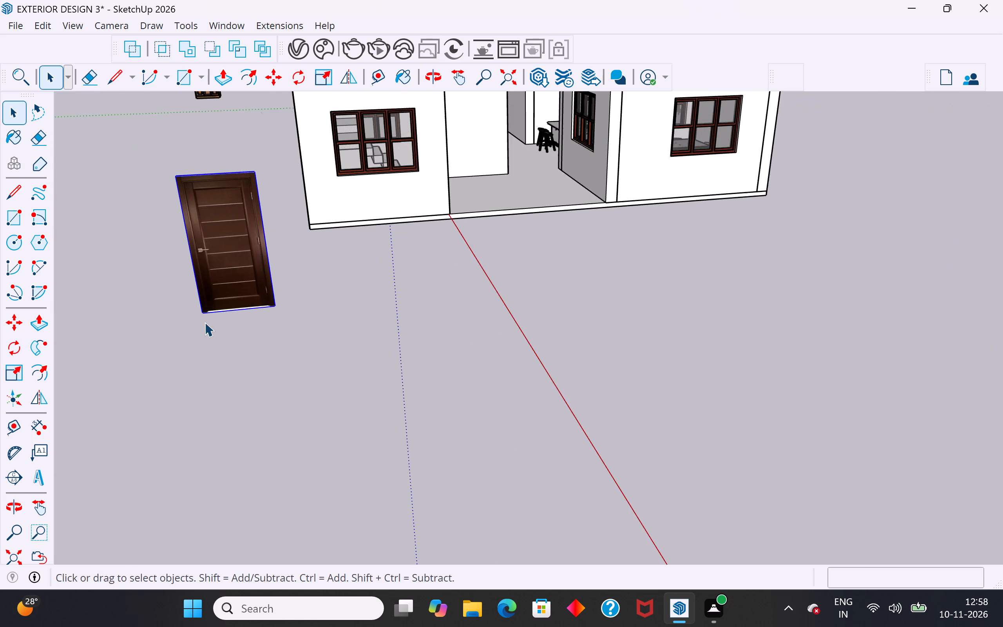
{"action": "scroll", "coordinate": [205, 322], "scroll_direction": "up", "scroll_amount": 4}
{"action": "key", "text": "m"}
{"action": "left_click", "coordinate": [201, 319]}
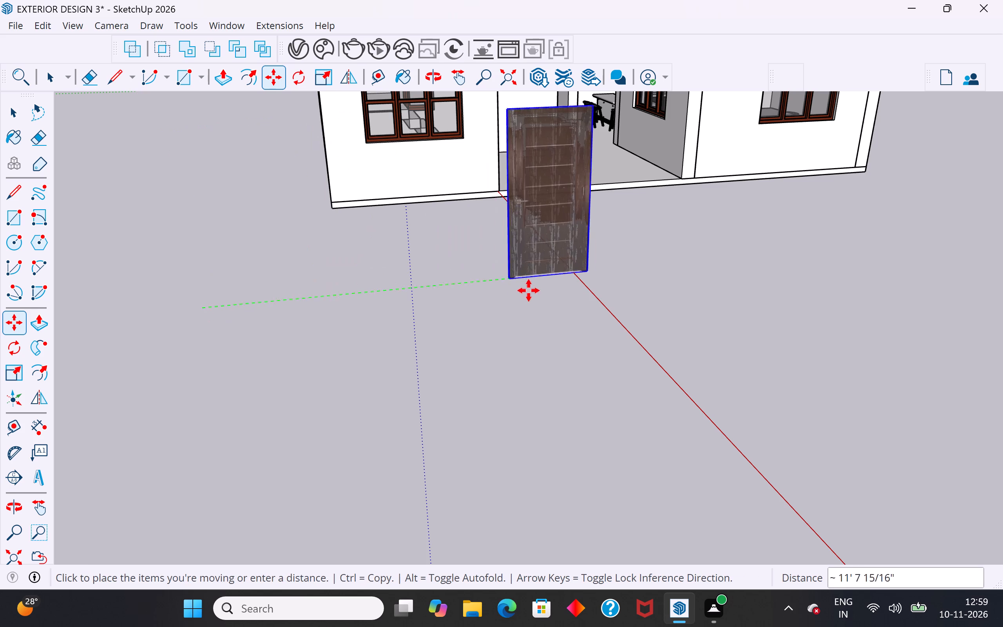
{"action": "scroll", "coordinate": [537, 291], "scroll_direction": "down", "scroll_amount": 10}
{"action": "scroll", "coordinate": [549, 213], "scroll_direction": "up", "scroll_amount": 9}
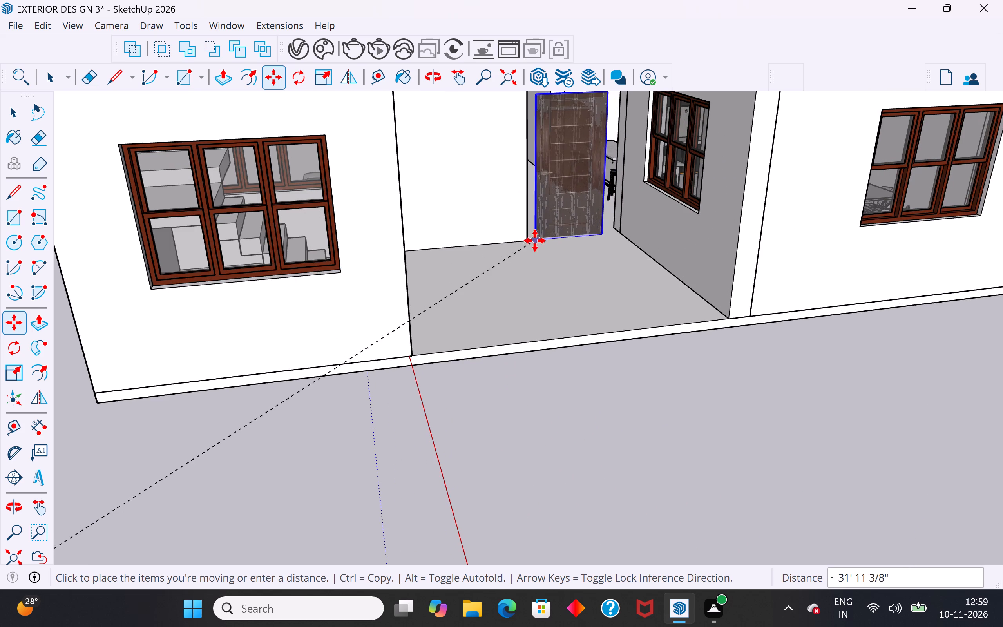
{"action": "left_click", "coordinate": [527, 242]}
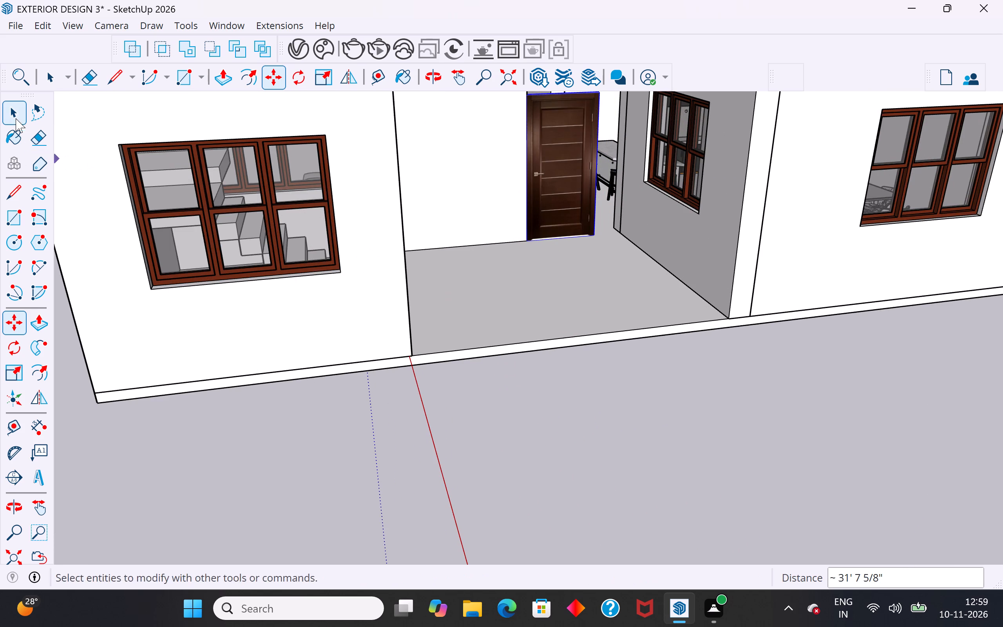
{"action": "left_click", "coordinate": [15, 116]}
{"action": "left_click", "coordinate": [328, 462]}
Inside the windowed wall's group, move the narrow end face beside the door about 1' 4" to meet the door's edge, then close the group.
{"action": "scroll", "coordinate": [399, 527], "scroll_direction": "down", "scroll_amount": 5}
{"action": "scroll", "coordinate": [503, 362], "scroll_direction": "down", "scroll_amount": 3}
{"action": "middle_click_drag", "start_coordinate": [535, 232], "coordinate": [520, 190]}
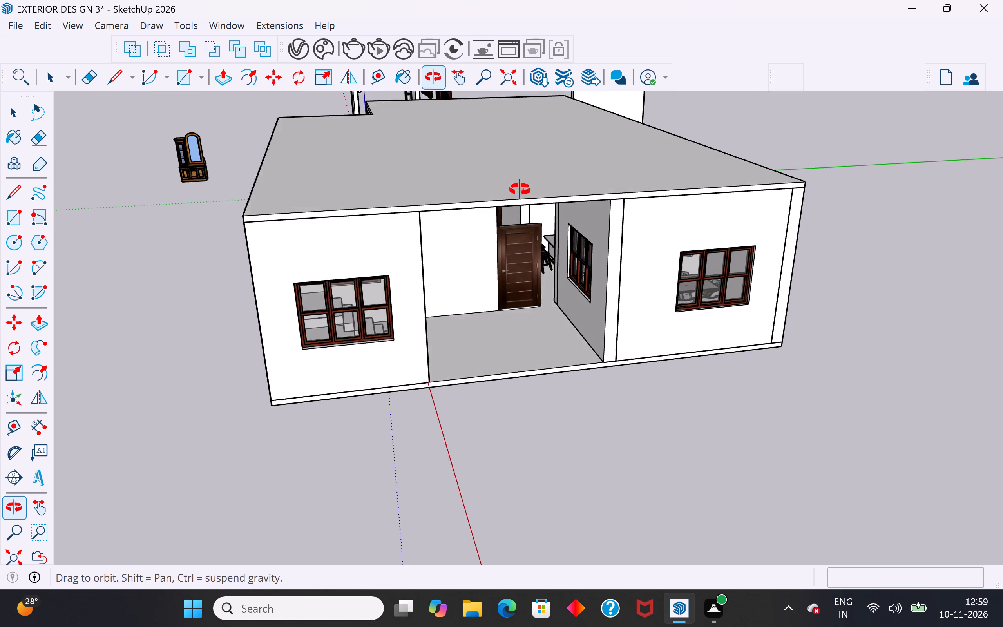
{"action": "middle_click_drag", "start_coordinate": [520, 190], "coordinate": [520, 183]}
{"action": "scroll", "coordinate": [509, 150], "scroll_direction": "up", "scroll_amount": 3}
{"action": "middle_click_drag", "start_coordinate": [509, 150], "coordinate": [518, 113]}
{"action": "scroll", "coordinate": [518, 113], "scroll_direction": "up", "scroll_amount": 3}
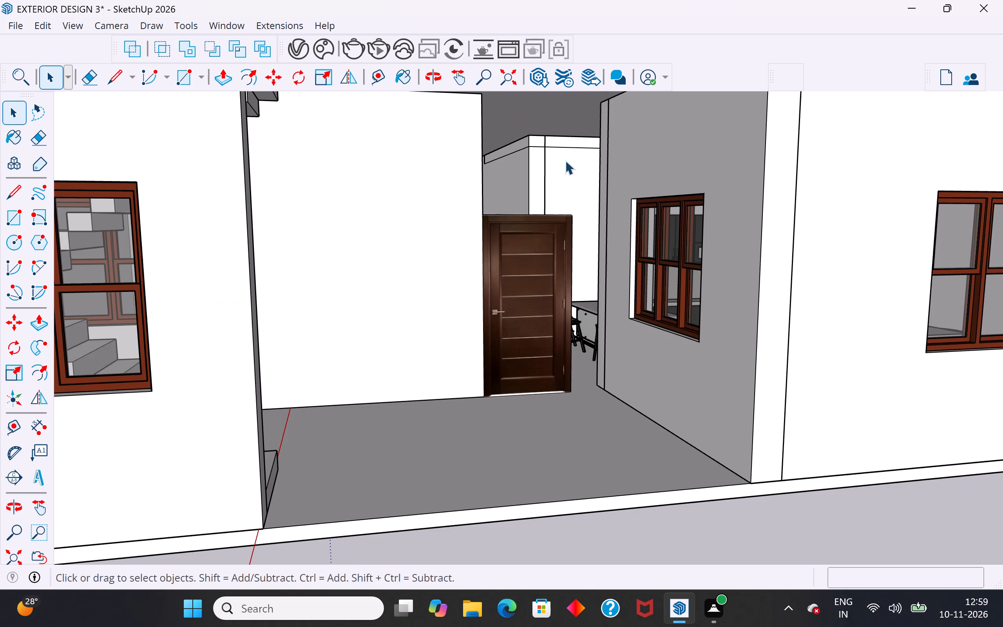
{"action": "middle_click_drag", "start_coordinate": [543, 179], "coordinate": [518, 185]}
{"action": "scroll", "coordinate": [444, 125], "scroll_direction": "up", "scroll_amount": 2}
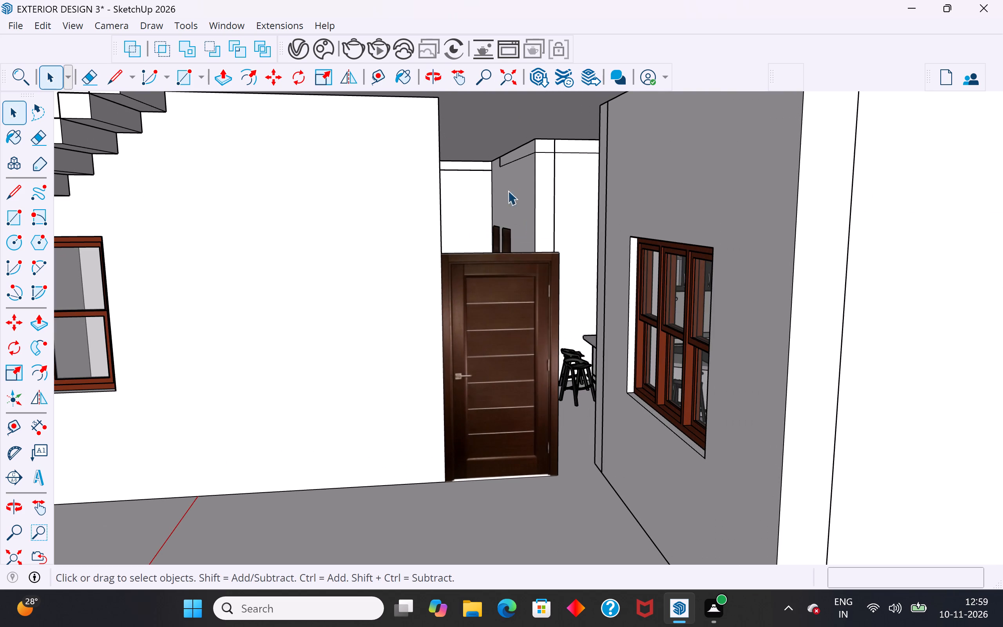
{"action": "scroll", "coordinate": [584, 437], "scroll_direction": "up", "scroll_amount": 2}
{"action": "left_click", "coordinate": [605, 445]}
{"action": "scroll", "coordinate": [605, 445], "scroll_direction": "up", "scroll_amount": 1}
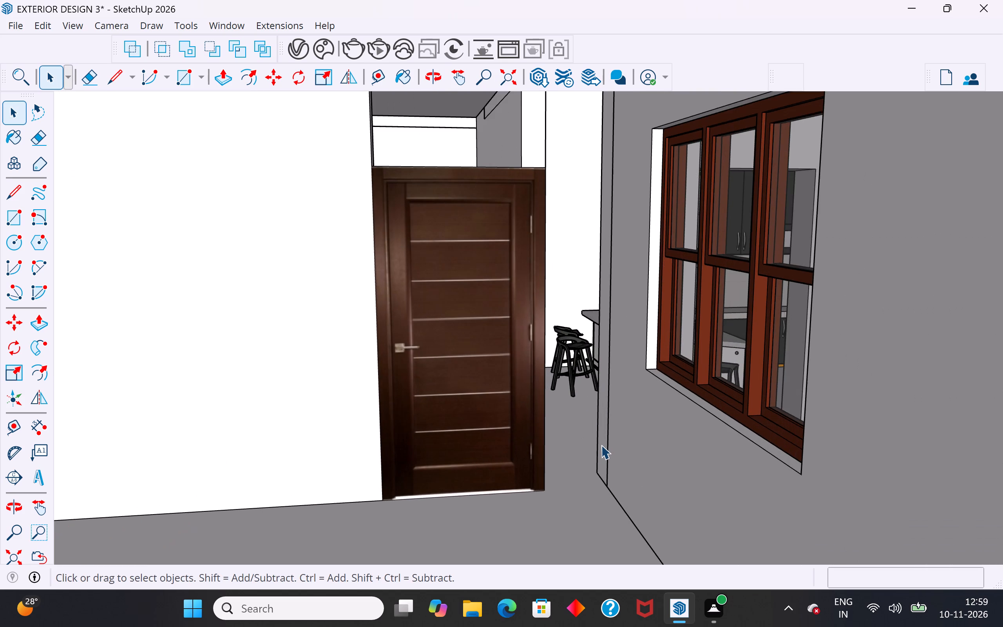
{"action": "double_click", "coordinate": [601, 445]}
{"action": "left_click", "coordinate": [601, 445]}
{"action": "left_click", "coordinate": [603, 449]}
{"action": "triple_click", "coordinate": [601, 460]}
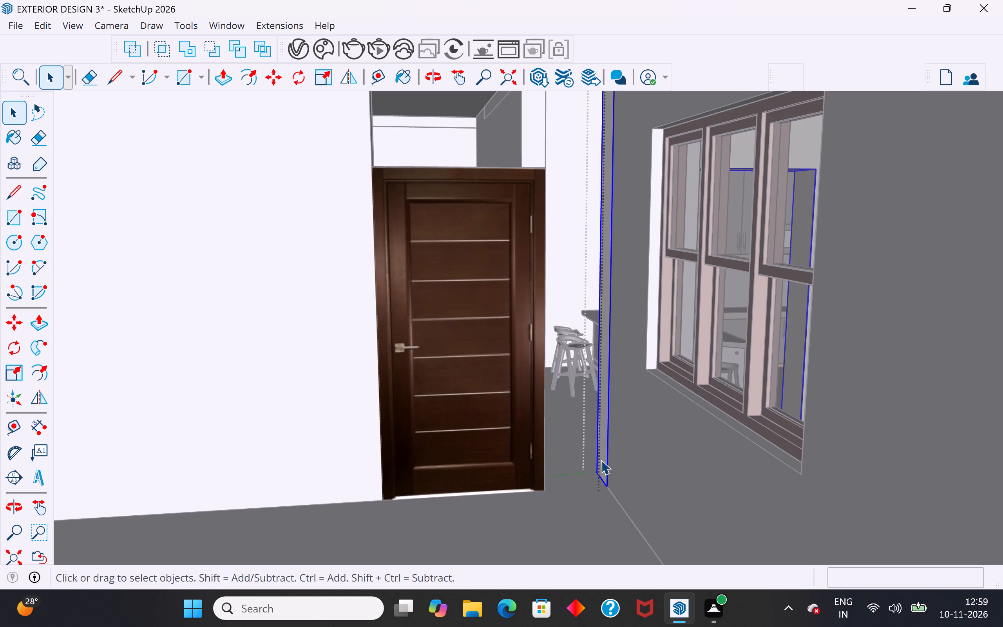
{"action": "left_click", "coordinate": [605, 450]}
{"action": "scroll", "coordinate": [609, 424], "scroll_direction": "down", "scroll_amount": 3}
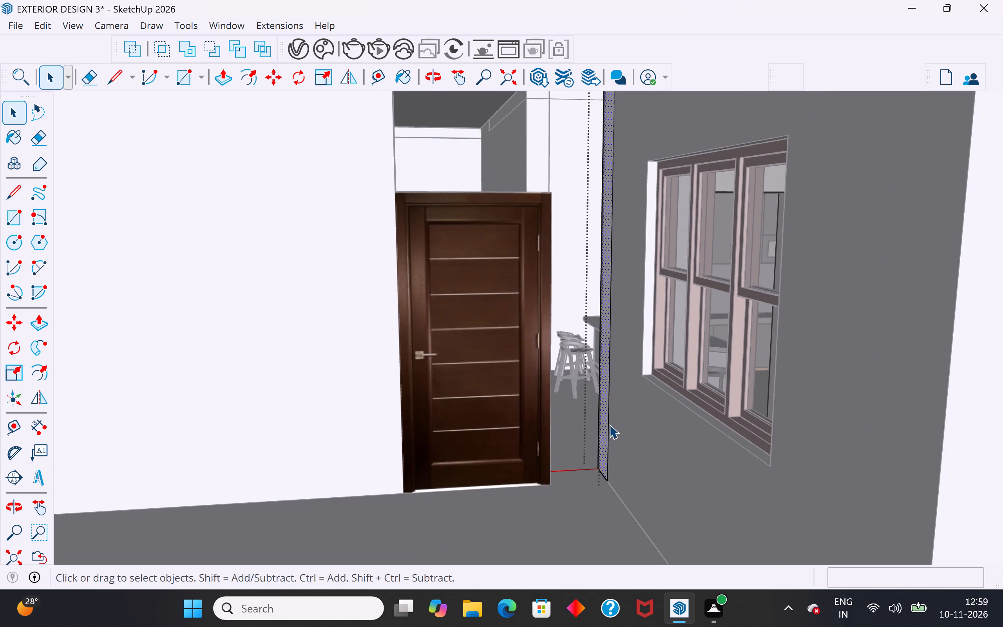
{"action": "scroll", "coordinate": [597, 476], "scroll_direction": "up", "scroll_amount": 11}
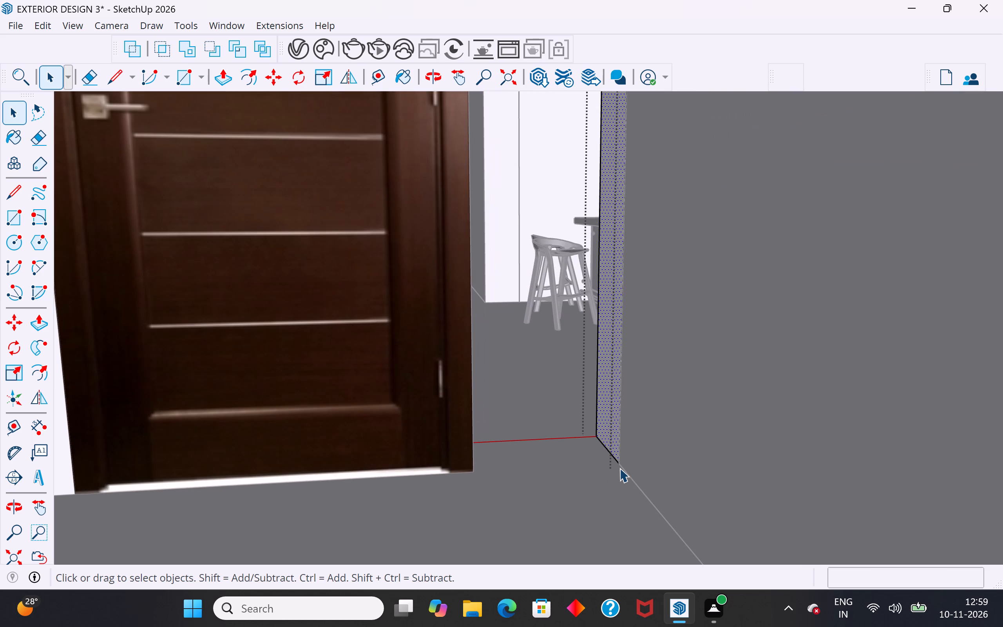
{"action": "key", "text": "m"}
{"action": "left_click", "coordinate": [618, 465]}
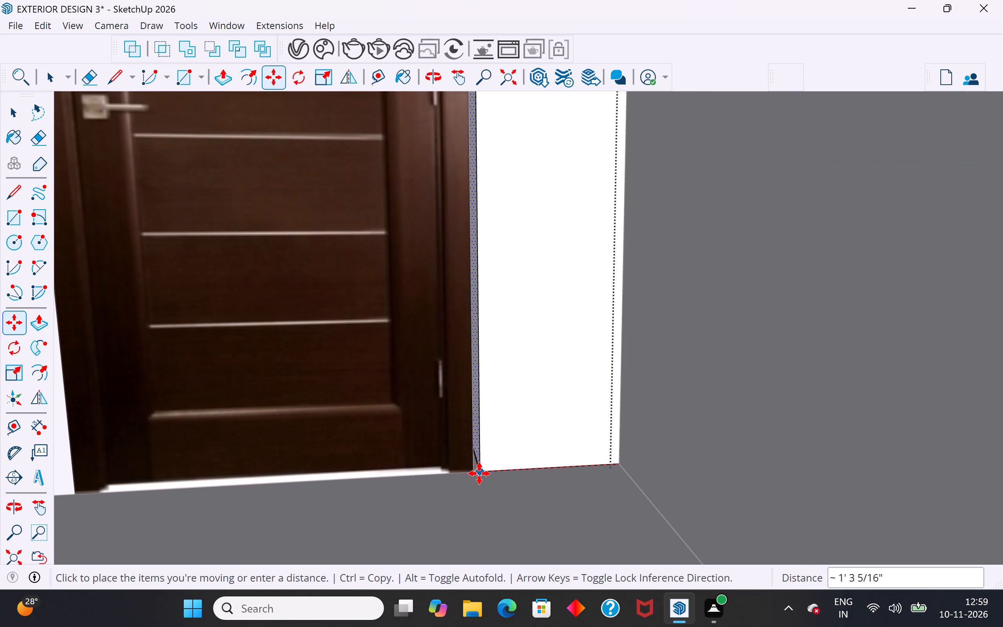
{"action": "left_click", "coordinate": [474, 474]}
{"action": "scroll", "coordinate": [521, 511], "scroll_direction": "down", "scroll_amount": 13}
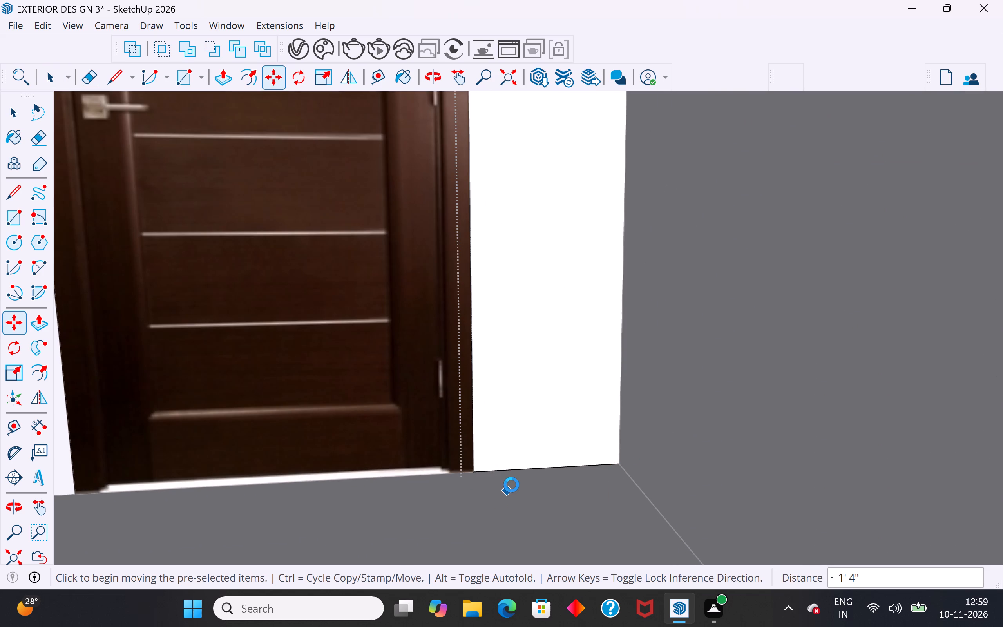
{"action": "scroll", "coordinate": [511, 485], "scroll_direction": "down", "scroll_amount": 4}
{"action": "scroll", "coordinate": [415, 468], "scroll_direction": "down", "scroll_amount": 3}
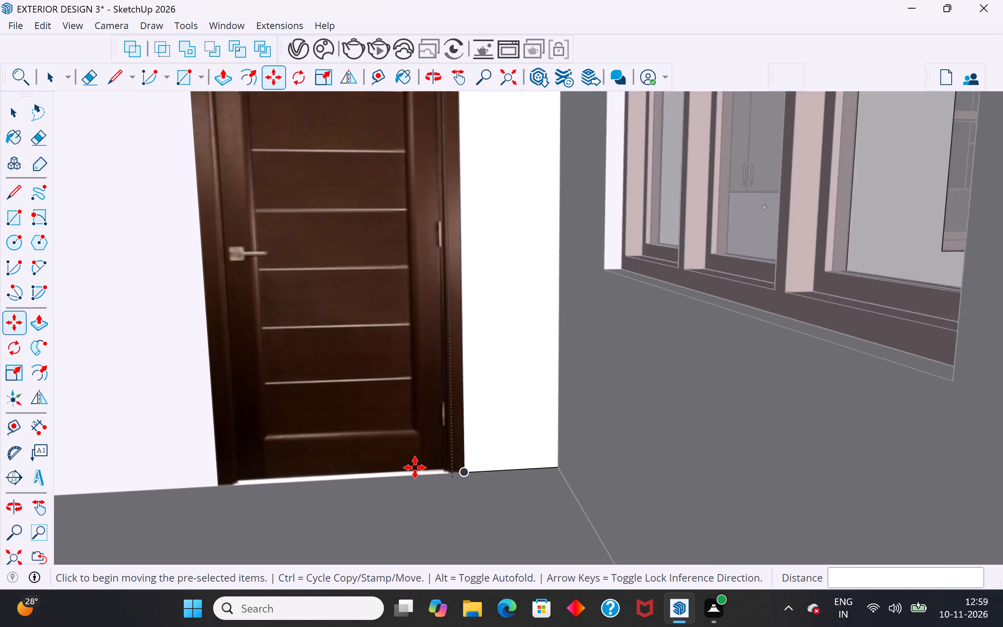
{"action": "scroll", "coordinate": [415, 468], "scroll_direction": "down", "scroll_amount": 12}
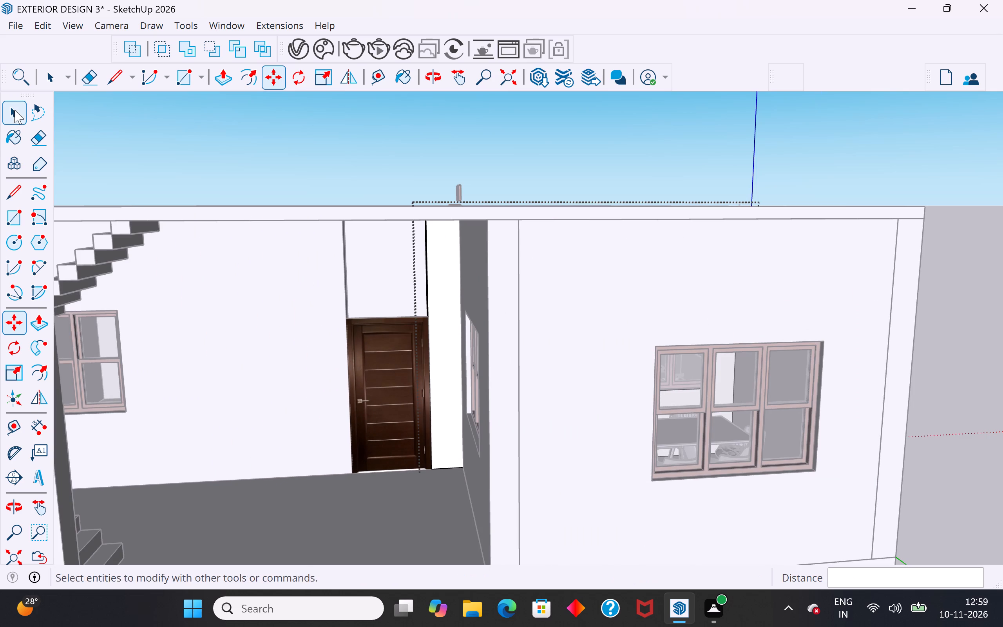
{"action": "left_click", "coordinate": [14, 110]}
{"action": "left_click", "coordinate": [196, 150]}
{"action": "scroll", "coordinate": [425, 313], "scroll_direction": "up", "scroll_amount": 1}
{"action": "middle_click_drag", "start_coordinate": [425, 313], "coordinate": [446, 287]}
{"action": "scroll", "coordinate": [453, 192], "scroll_direction": "up", "scroll_amount": 2}
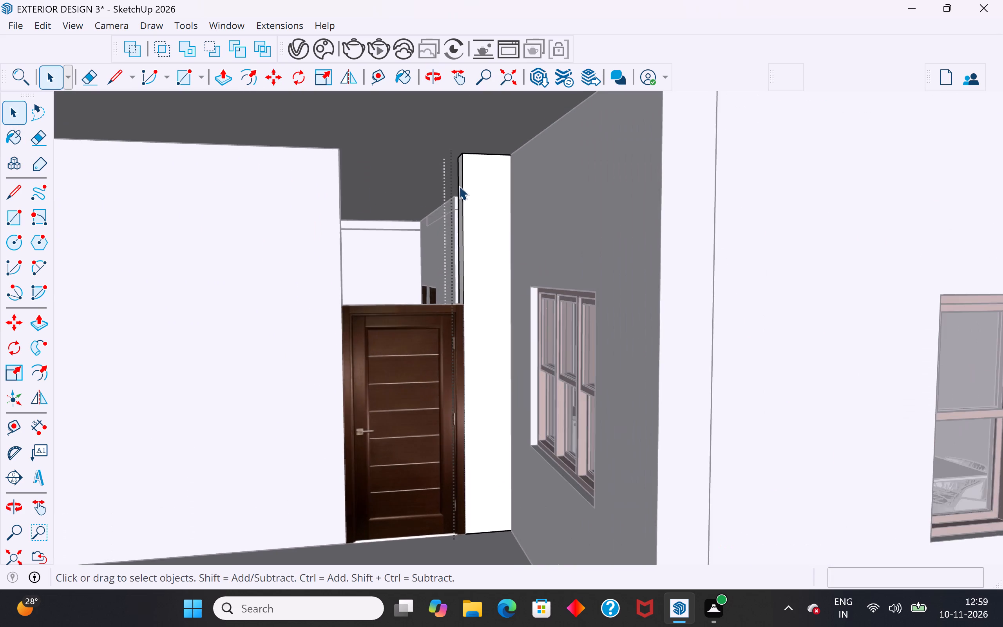
{"action": "middle_click_drag", "start_coordinate": [465, 190], "coordinate": [512, 198]}
{"action": "scroll", "coordinate": [536, 225], "scroll_direction": "down", "scroll_amount": 6}
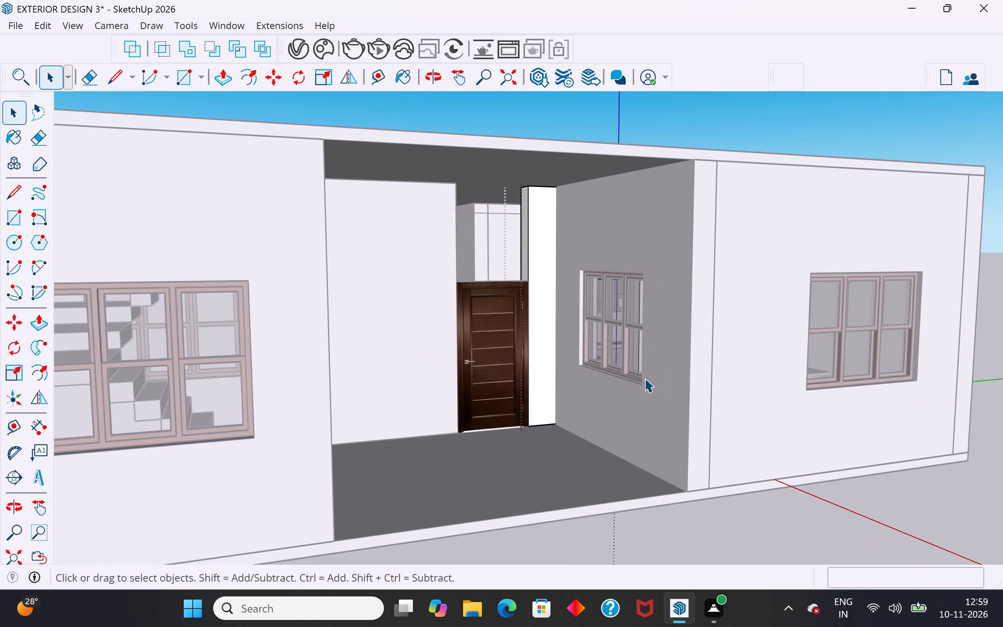
{"action": "left_click", "coordinate": [748, 516]}
Move the wooden door by its top corner about 5 1/2" back into the thickness of the entrance opening.
{"action": "scroll", "coordinate": [558, 230], "scroll_direction": "up", "scroll_amount": 2}
{"action": "middle_click_drag", "start_coordinate": [522, 249], "coordinate": [536, 253]}
{"action": "scroll", "coordinate": [534, 228], "scroll_direction": "up", "scroll_amount": 6}
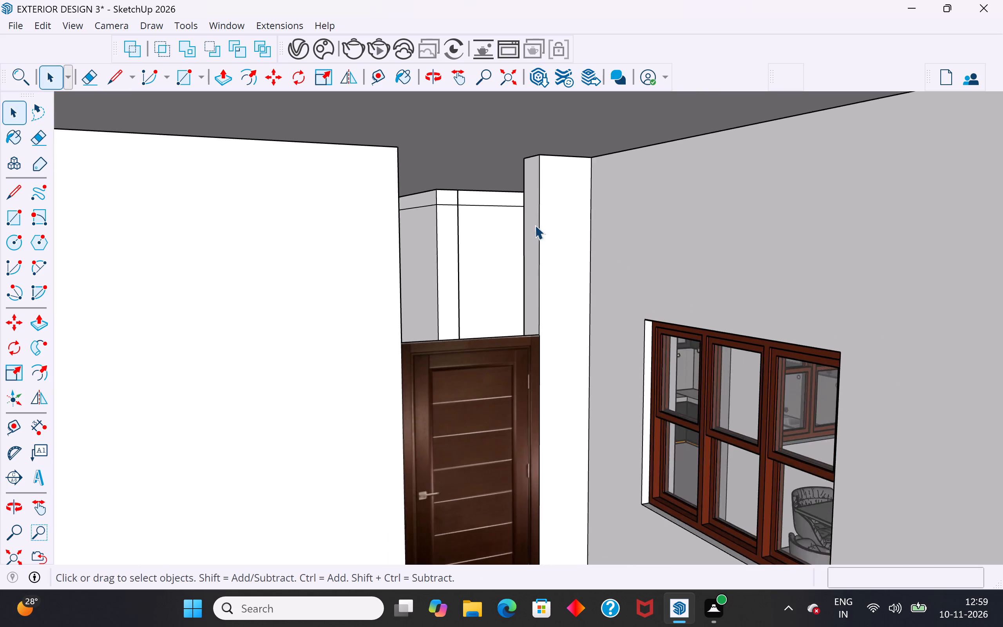
{"action": "scroll", "coordinate": [535, 225], "scroll_direction": "up", "scroll_amount": 2}
{"action": "left_click", "coordinate": [525, 350]}
{"action": "middle_click_drag", "start_coordinate": [523, 375], "coordinate": [527, 384]}
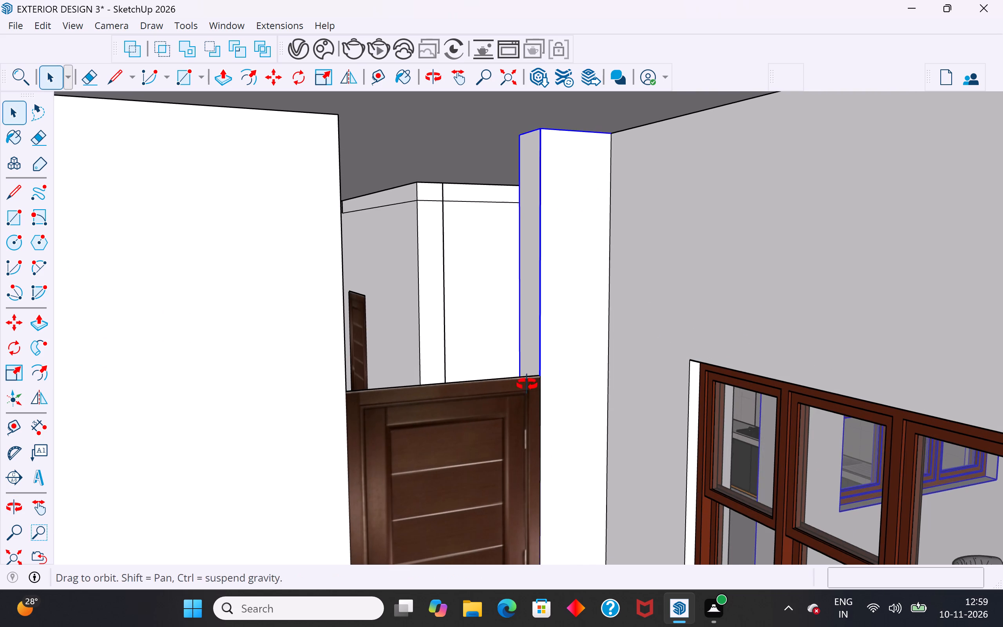
{"action": "middle_click_drag", "start_coordinate": [527, 384], "coordinate": [532, 393]}
{"action": "left_click", "coordinate": [536, 442]}
{"action": "scroll", "coordinate": [511, 410], "scroll_direction": "down", "scroll_amount": 2}
{"action": "middle_click_drag", "start_coordinate": [512, 426], "coordinate": [512, 430]}
{"action": "scroll", "coordinate": [509, 210], "scroll_direction": "down", "scroll_amount": 15}
{"action": "scroll", "coordinate": [493, 397], "scroll_direction": "up", "scroll_amount": 6}
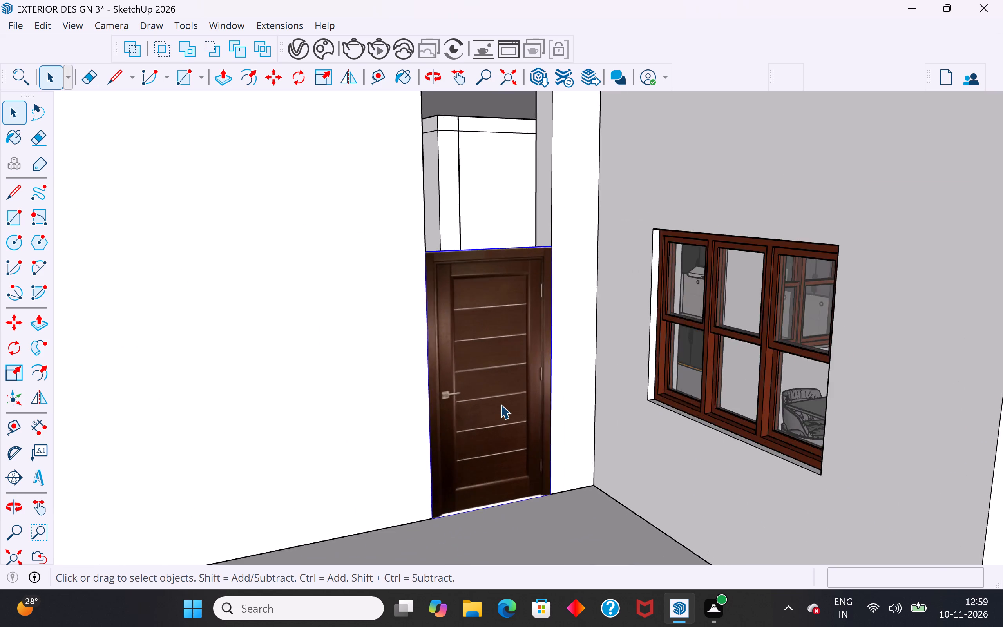
{"action": "scroll", "coordinate": [501, 404], "scroll_direction": "up", "scroll_amount": 2}
{"action": "middle_click_drag", "start_coordinate": [525, 324], "coordinate": [523, 362]}
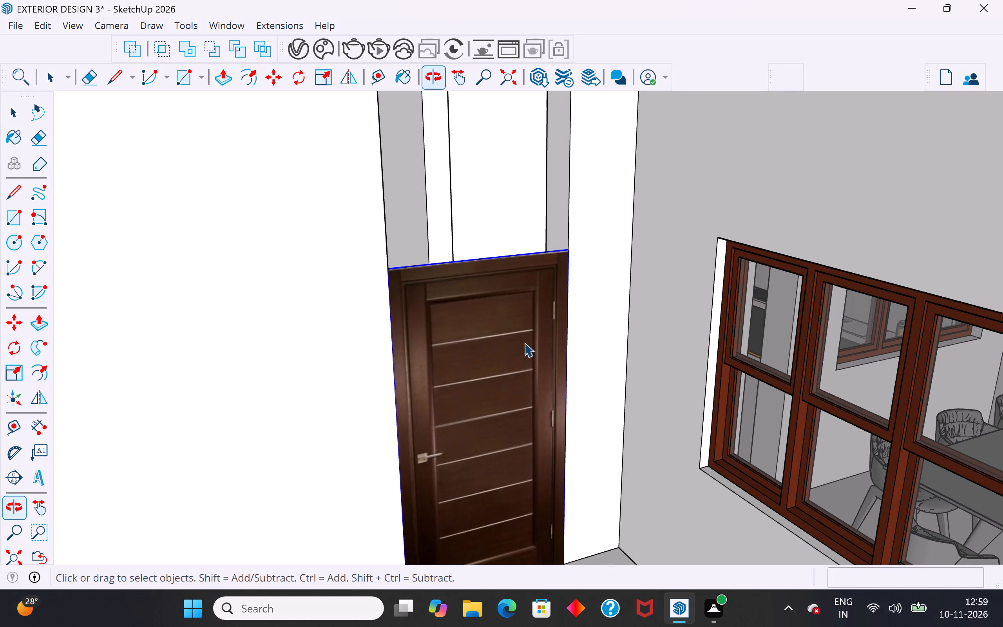
{"action": "scroll", "coordinate": [527, 314], "scroll_direction": "up", "scroll_amount": 5}
{"action": "middle_click_drag", "start_coordinate": [527, 314], "coordinate": [536, 361]}
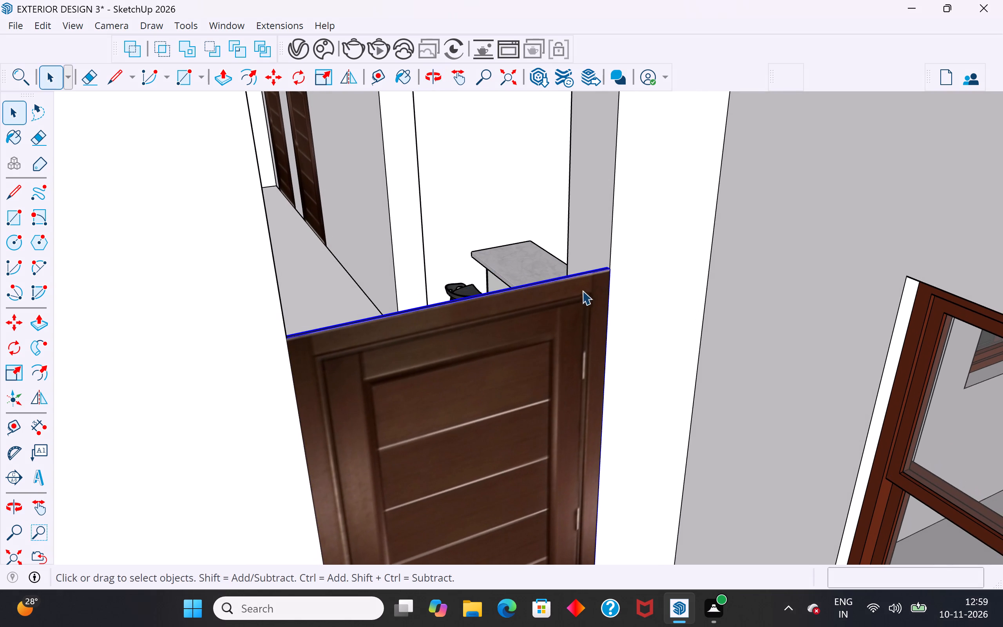
{"action": "key", "text": "m"}
{"action": "left_click", "coordinate": [610, 267]}
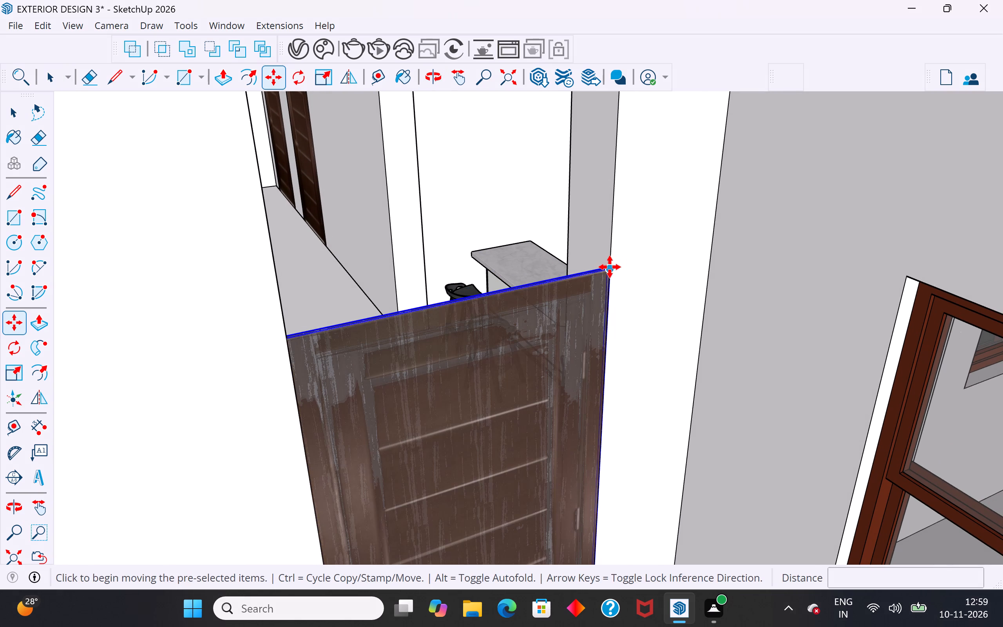
{"action": "left_click", "coordinate": [587, 254]}
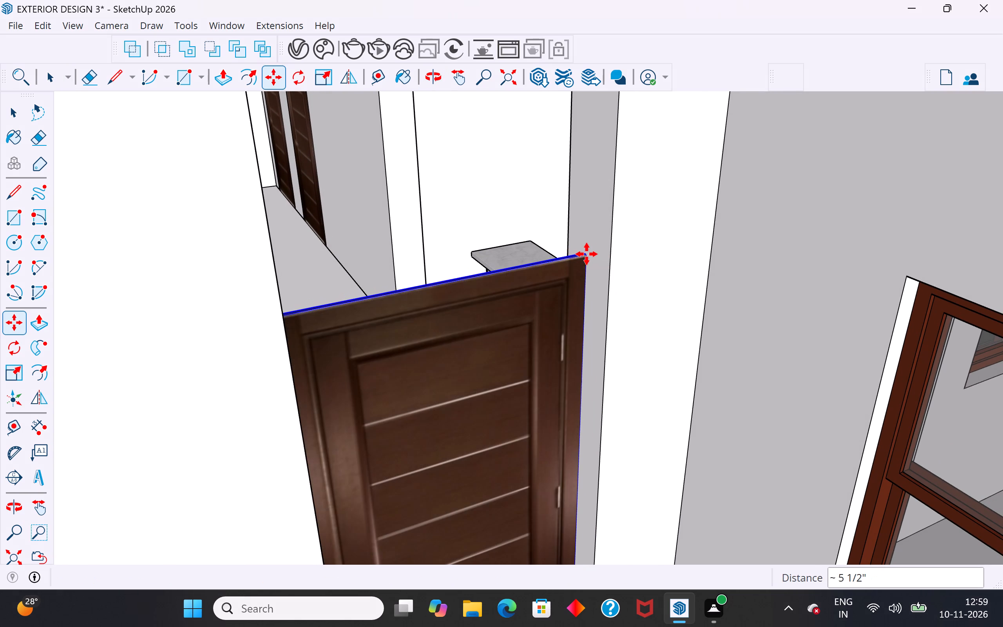
{"action": "left_click", "coordinate": [12, 106]}
Fit the entire model in the view to see the house with its entrance door.
{"action": "scroll", "coordinate": [439, 312], "scroll_direction": "down", "scroll_amount": 9}
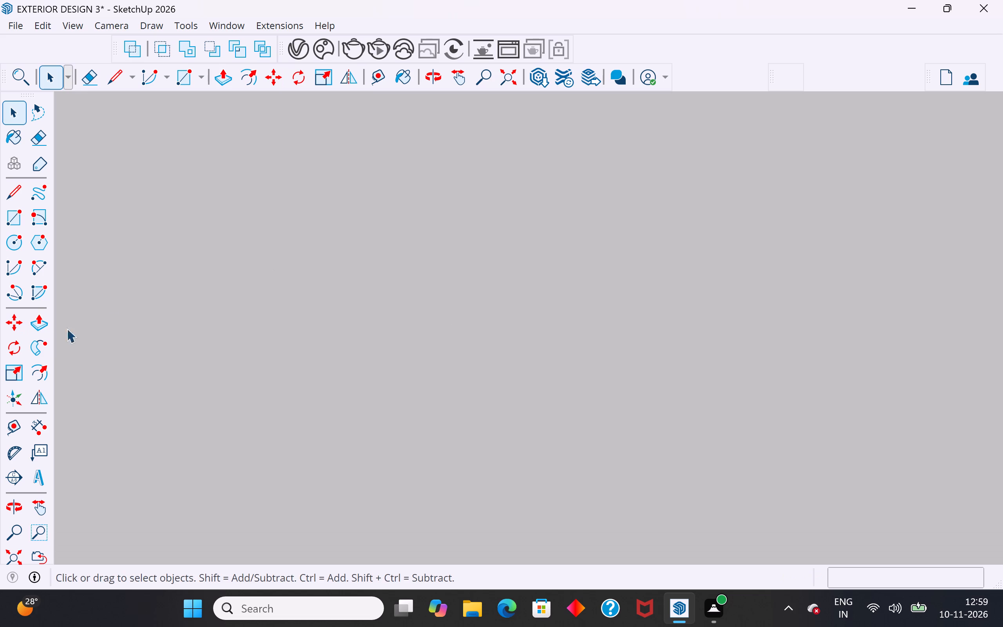
{"action": "left_click", "coordinate": [16, 350]}
{"action": "left_click", "coordinate": [13, 324]}
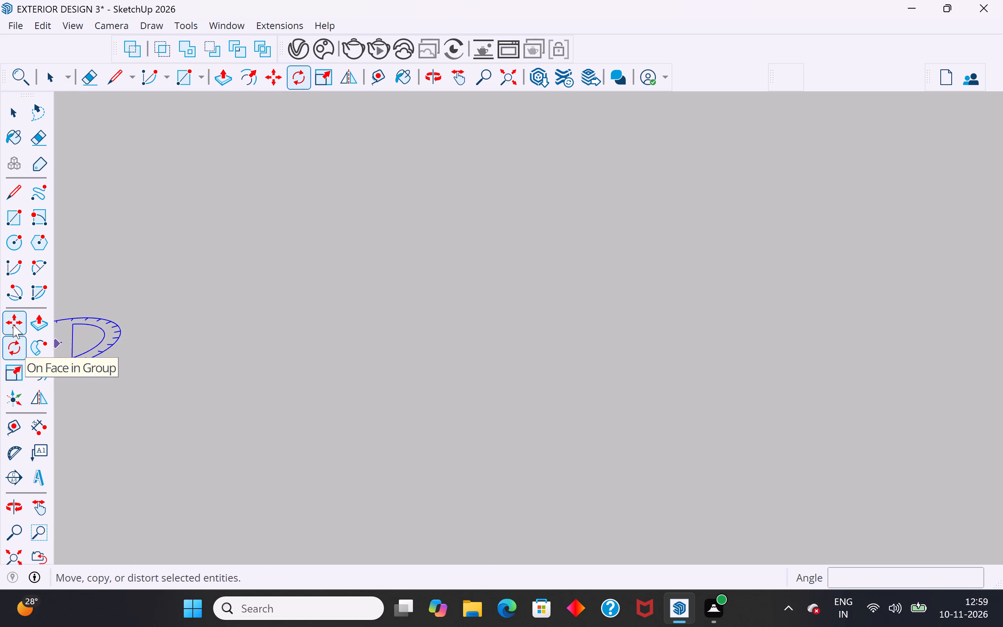
{"action": "scroll", "coordinate": [349, 249], "scroll_direction": "down", "scroll_amount": 10}
{"action": "left_click", "coordinate": [15, 115]}
{"action": "scroll", "coordinate": [456, 312], "scroll_direction": "down", "scroll_amount": 15}
{"action": "scroll", "coordinate": [456, 312], "scroll_direction": "up", "scroll_amount": 1}
{"action": "scroll", "coordinate": [456, 312], "scroll_direction": "down", "scroll_amount": 7}
{"action": "left_click", "coordinate": [20, 553]}
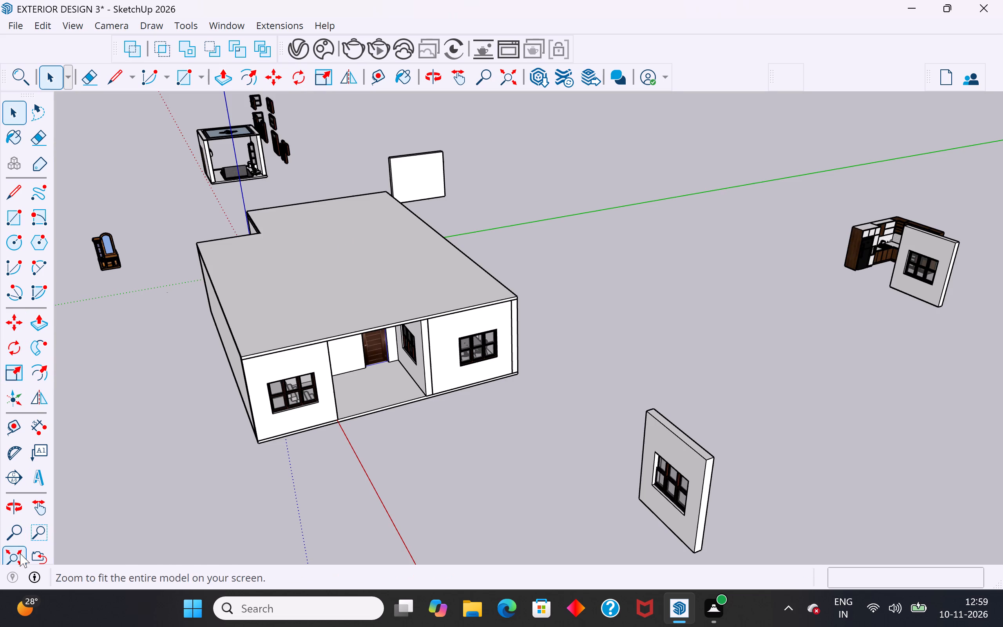
Inside the windowed wall's group, draw a line about 5 1/2" across the end face from the door's top corner to its front edge.
{"action": "left_click", "coordinate": [411, 516]}
{"action": "scroll", "coordinate": [382, 337], "scroll_direction": "up", "scroll_amount": 10}
{"action": "middle_click_drag", "start_coordinate": [384, 340], "coordinate": [355, 242]}
{"action": "scroll", "coordinate": [331, 187], "scroll_direction": "up", "scroll_amount": 4}
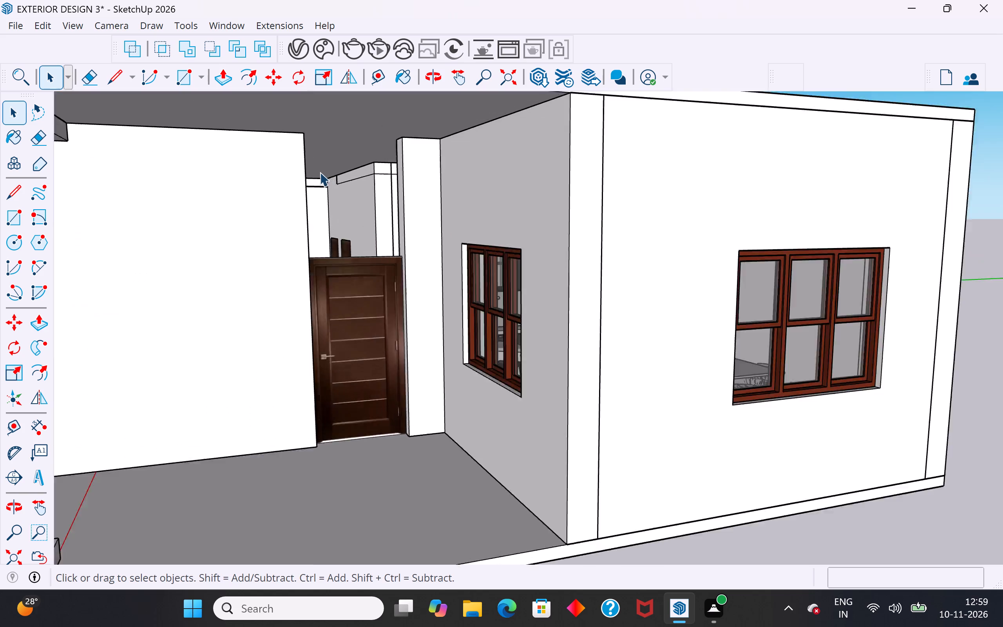
{"action": "scroll", "coordinate": [320, 172], "scroll_direction": "up", "scroll_amount": 2}
{"action": "middle_click_drag", "start_coordinate": [364, 189], "coordinate": [378, 197]}
{"action": "scroll", "coordinate": [481, 348], "scroll_direction": "up", "scroll_amount": 8}
{"action": "triple_click", "coordinate": [540, 332]}
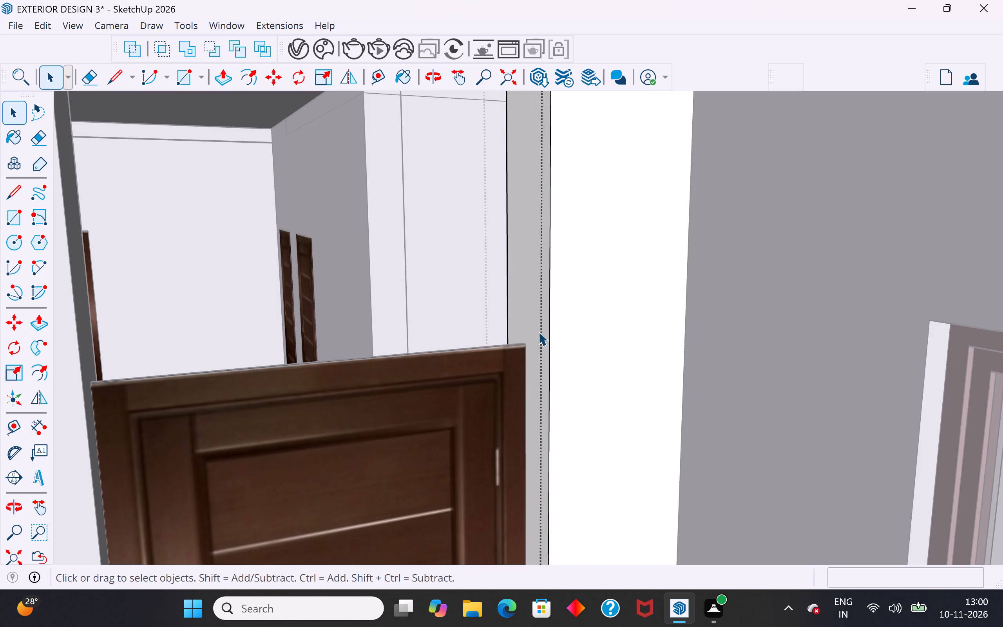
{"action": "left_click", "coordinate": [538, 332]}
{"action": "double_click", "coordinate": [531, 326]}
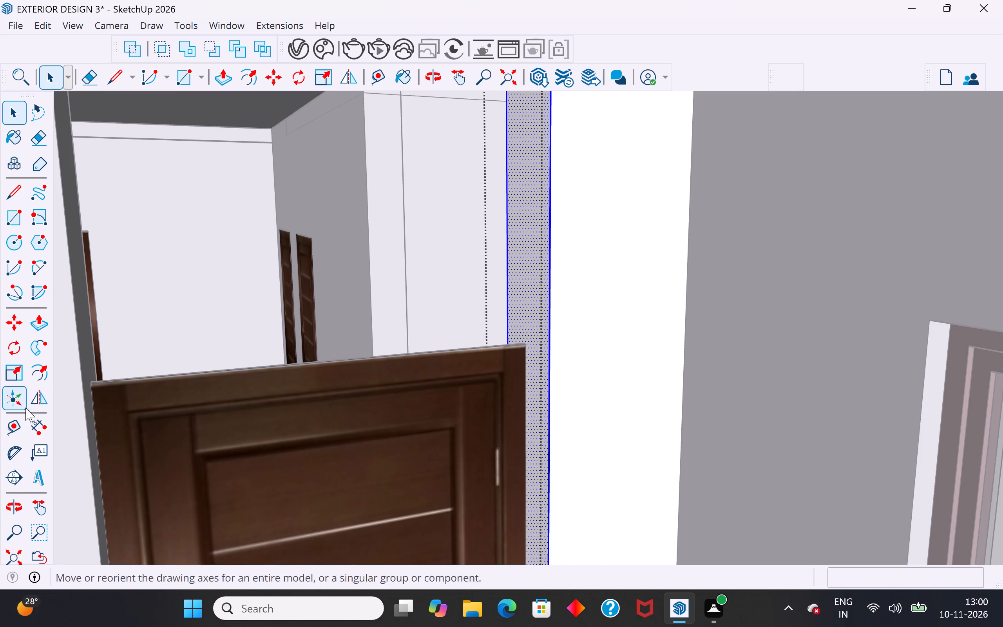
{"action": "left_click", "coordinate": [13, 199]}
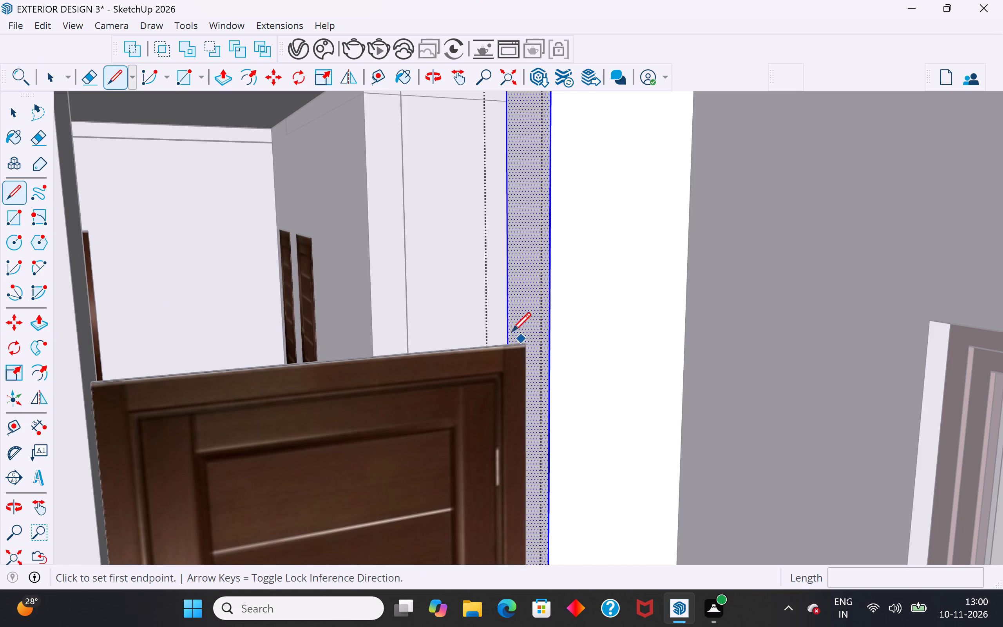
{"action": "left_click", "coordinate": [523, 343]}
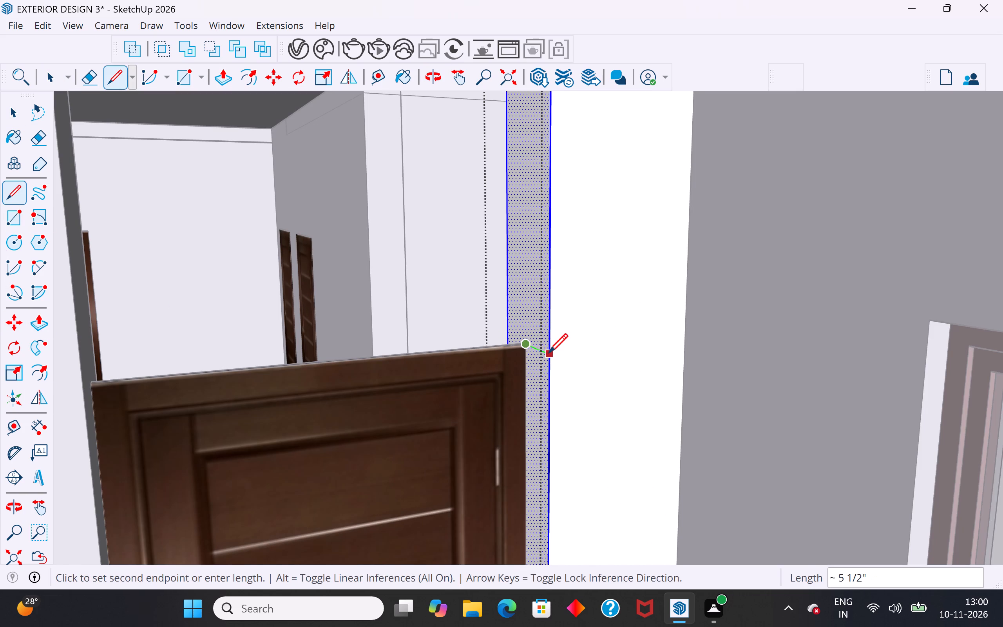
{"action": "left_click", "coordinate": [549, 355]}
{"action": "left_click", "coordinate": [12, 108]}
Continue the dividing line about 4 1/2" from the door's top corner to the end face's rear edge, then close the group.
{"action": "middle_click_drag", "start_coordinate": [500, 376], "coordinate": [518, 386]}
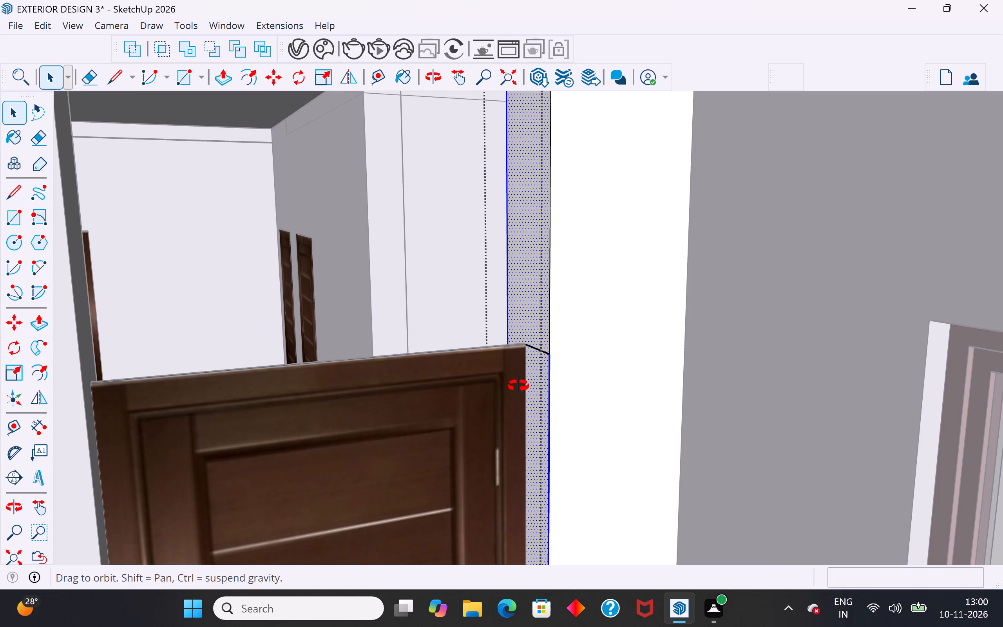
{"action": "middle_click_drag", "start_coordinate": [518, 386], "coordinate": [591, 406]}
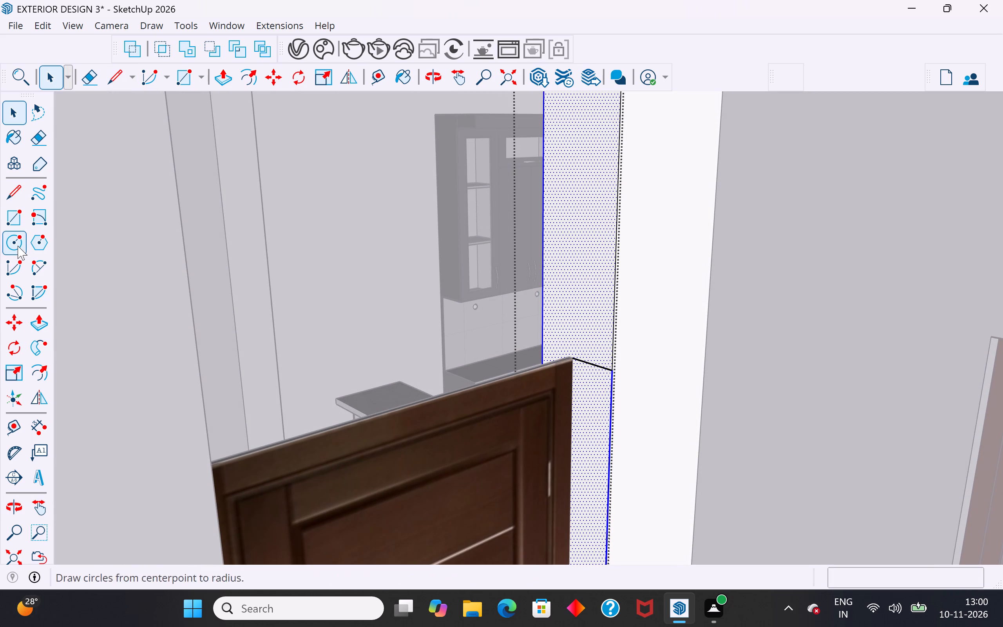
{"action": "left_click", "coordinate": [7, 192]}
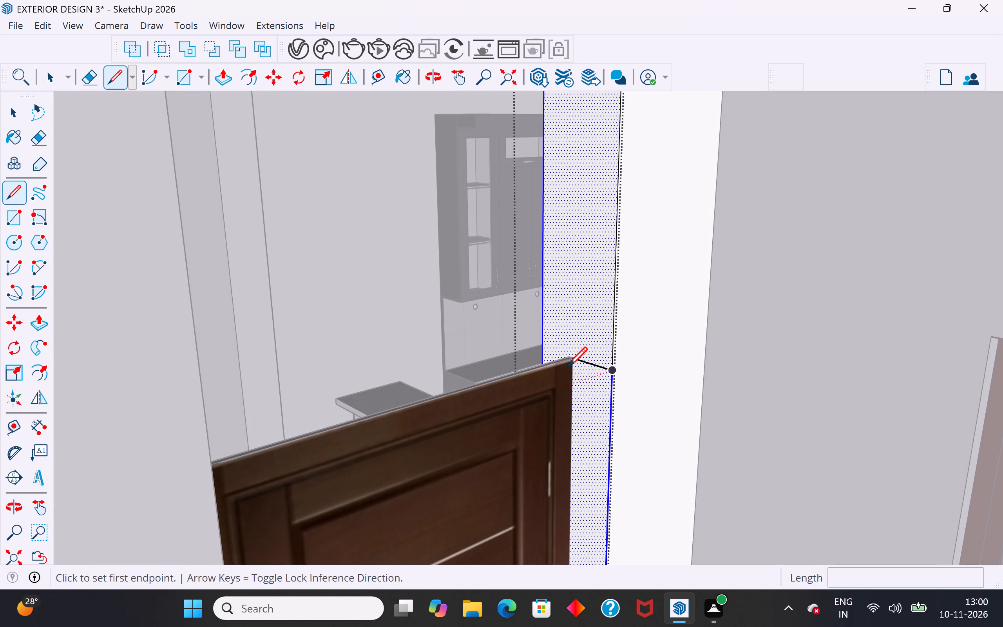
{"action": "left_click", "coordinate": [578, 357]}
{"action": "left_click", "coordinate": [540, 345]}
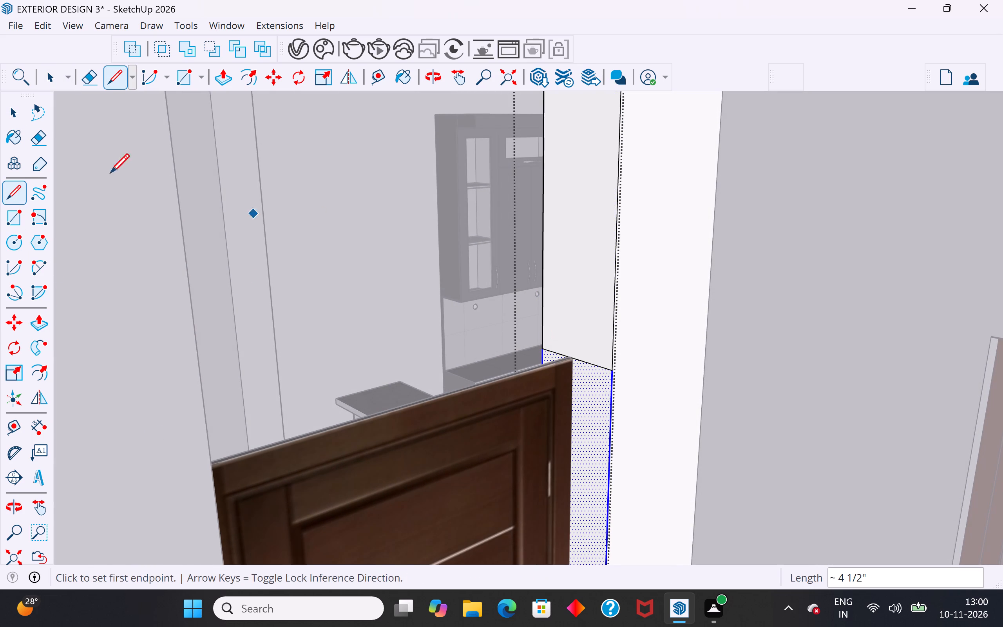
{"action": "left_click", "coordinate": [17, 113]}
{"action": "scroll", "coordinate": [453, 312], "scroll_direction": "down", "scroll_amount": 10}
{"action": "middle_click_drag", "start_coordinate": [544, 350], "coordinate": [458, 330]}
{"action": "left_click", "coordinate": [672, 538]}
{"action": "scroll", "coordinate": [658, 354], "scroll_direction": "down", "scroll_amount": 3}
{"action": "middle_click_drag", "start_coordinate": [658, 354], "coordinate": [601, 353]}
{"action": "scroll", "coordinate": [429, 295], "scroll_direction": "up", "scroll_amount": 6}
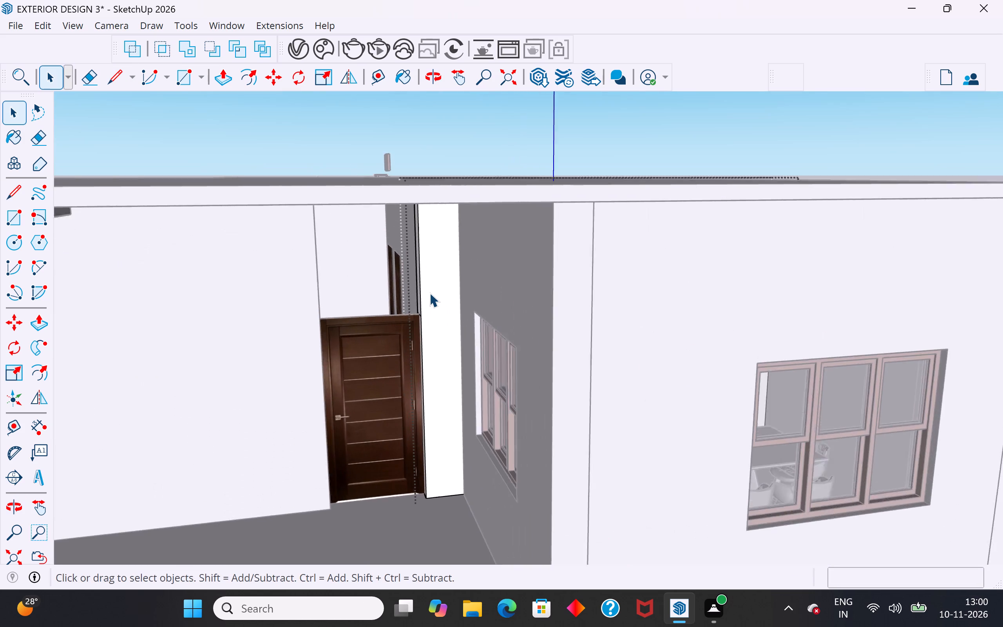
{"action": "scroll", "coordinate": [429, 293], "scroll_direction": "up", "scroll_amount": 2}
{"action": "middle_click_drag", "start_coordinate": [433, 292], "coordinate": [454, 292]}
{"action": "scroll", "coordinate": [454, 292], "scroll_direction": "up", "scroll_amount": 1}
{"action": "scroll", "coordinate": [483, 241], "scroll_direction": "down", "scroll_amount": 6}
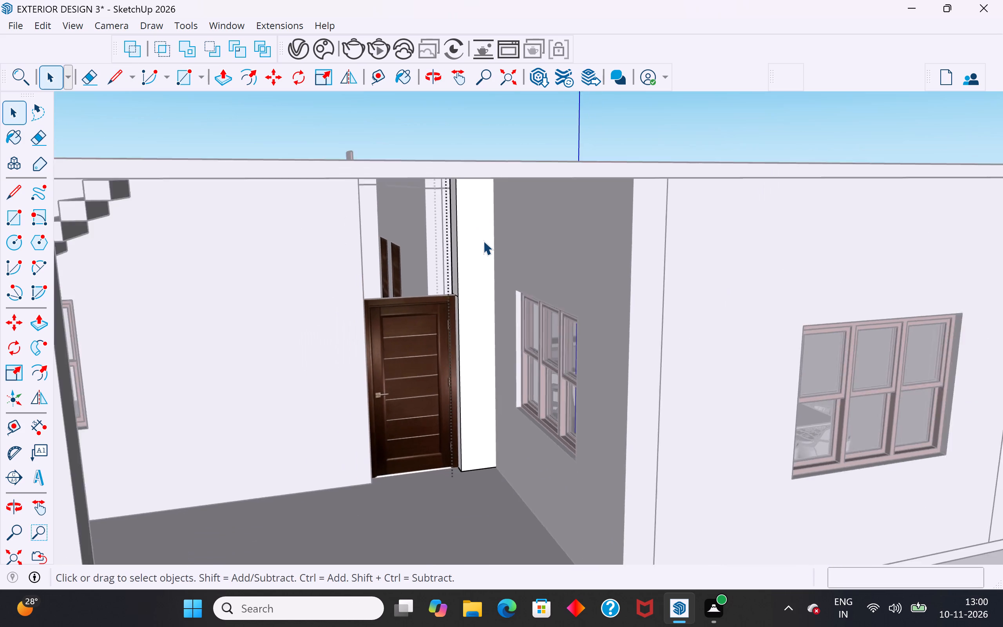
{"action": "scroll", "coordinate": [483, 241], "scroll_direction": "down", "scroll_amount": 3}
{"action": "left_click", "coordinate": [783, 465]}
Inside the same wall group, Push/Pull the end face above door height about 3' 3" over the door to the opposite wall, then close the group.
{"action": "scroll", "coordinate": [462, 222], "scroll_direction": "up", "scroll_amount": 8}
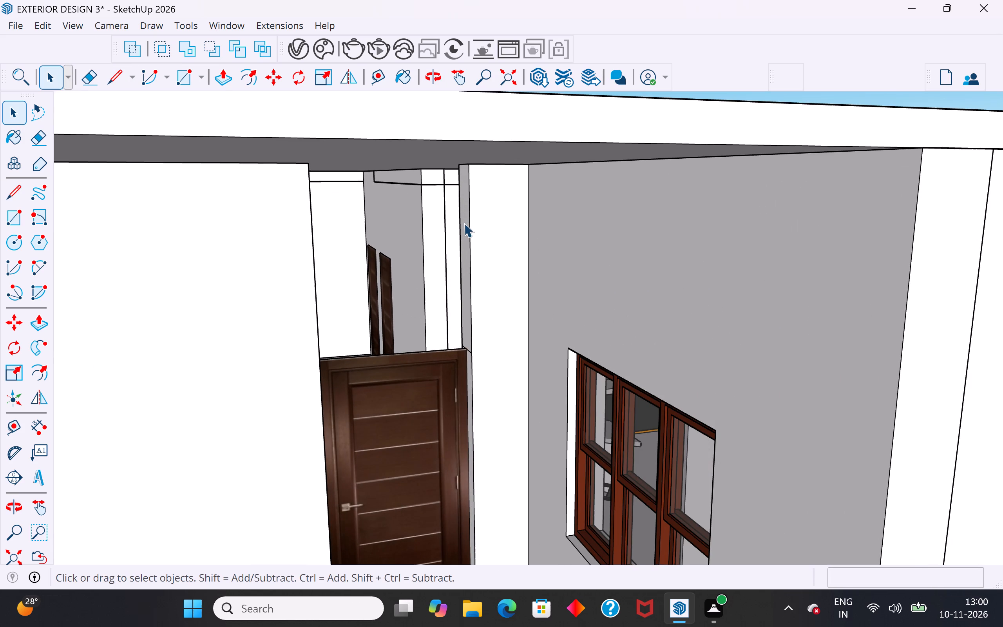
{"action": "left_click", "coordinate": [464, 223]}
{"action": "triple_click", "coordinate": [464, 223]}
{"action": "left_click", "coordinate": [465, 227]}
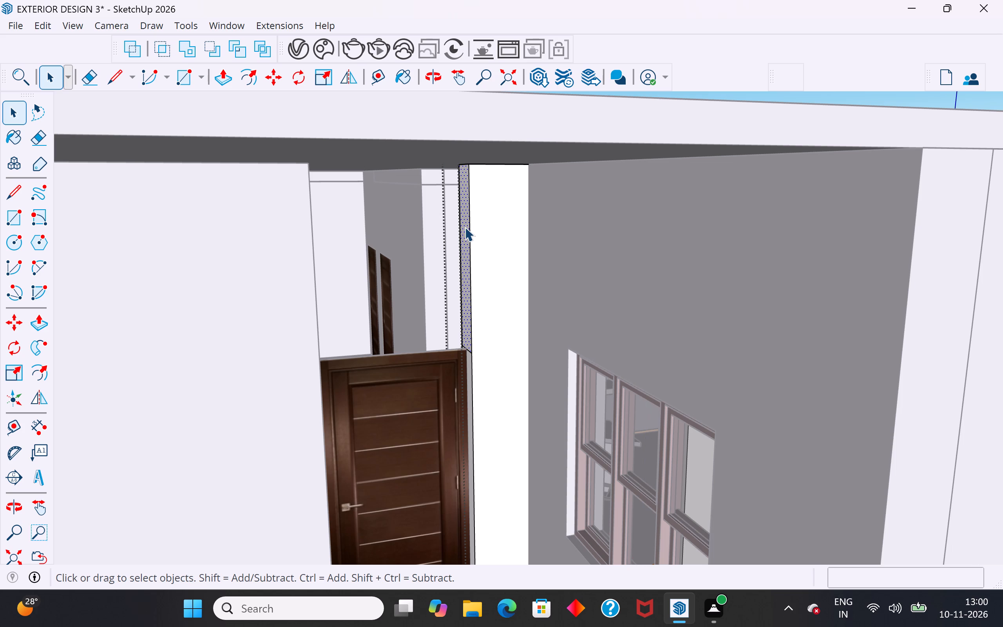
{"action": "left_click", "coordinate": [43, 328]}
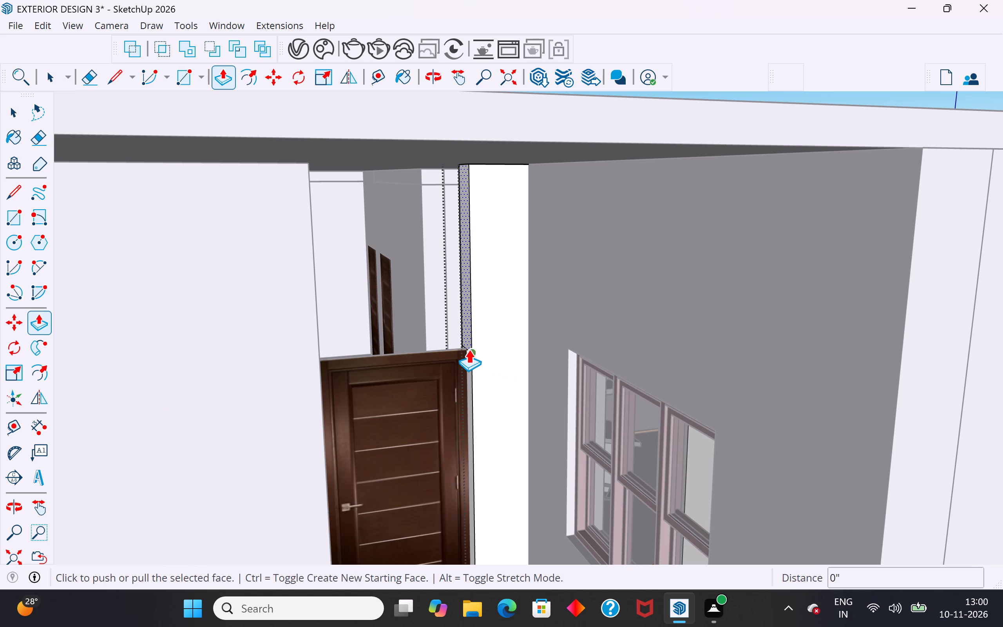
{"action": "left_click", "coordinate": [469, 349]}
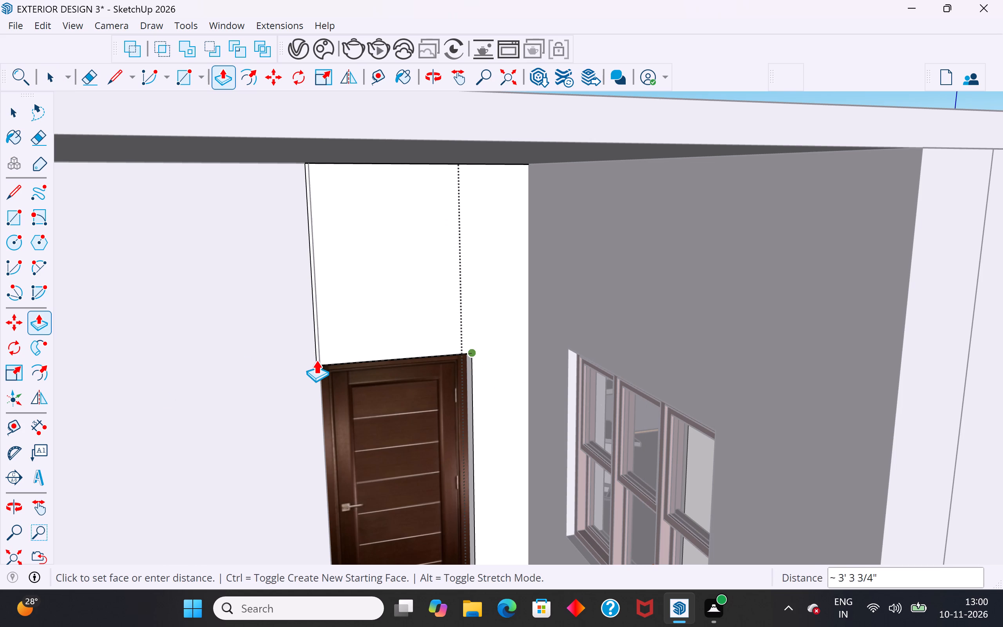
{"action": "scroll", "coordinate": [317, 360], "scroll_direction": "up", "scroll_amount": 12}
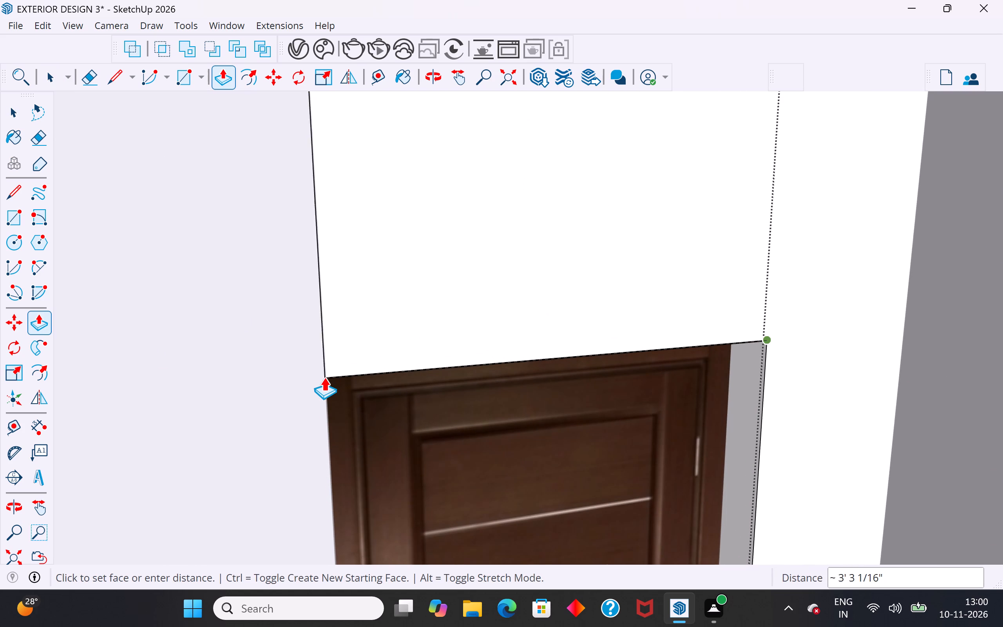
{"action": "scroll", "coordinate": [323, 377], "scroll_direction": "up", "scroll_amount": 8}
{"action": "left_click", "coordinate": [328, 373]}
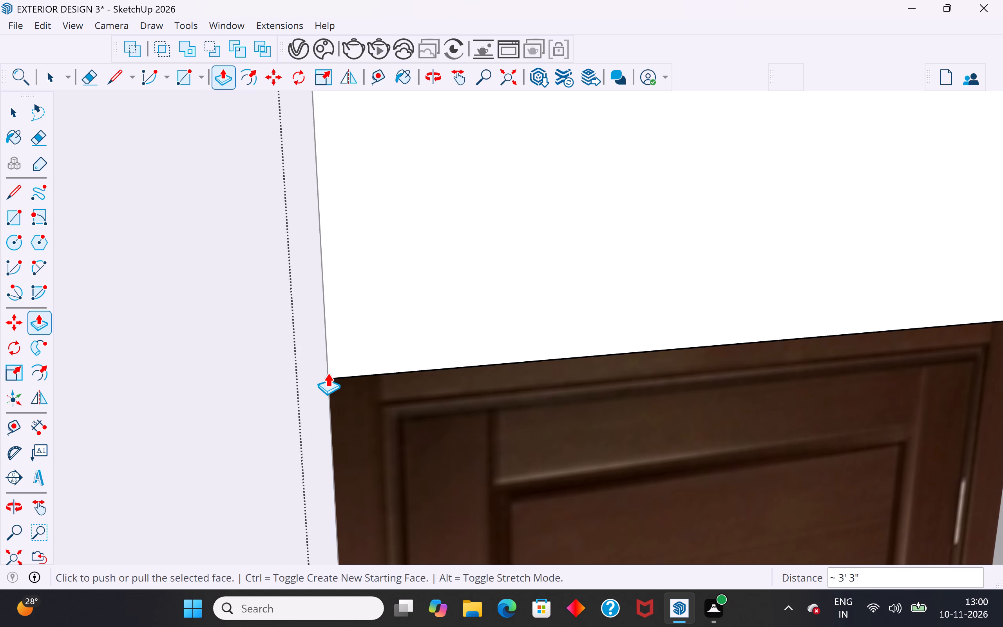
{"action": "scroll", "coordinate": [450, 368], "scroll_direction": "down", "scroll_amount": 8}
{"action": "left_click", "coordinate": [17, 104]}
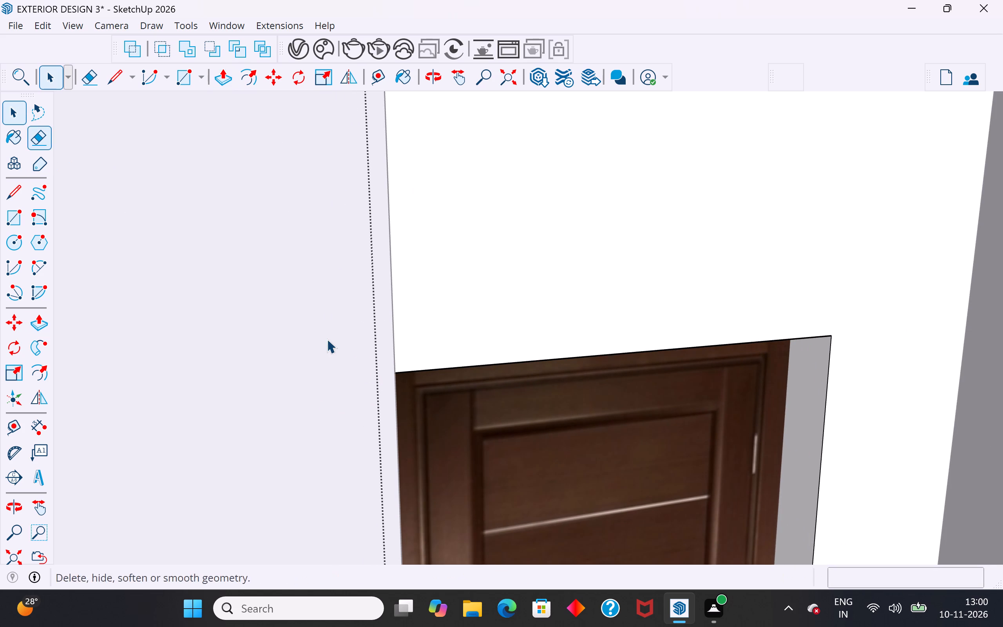
{"action": "left_click", "coordinate": [327, 339]}
{"action": "scroll", "coordinate": [455, 332], "scroll_direction": "down", "scroll_amount": 20}
{"action": "scroll", "coordinate": [455, 332], "scroll_direction": "down", "scroll_amount": 4}
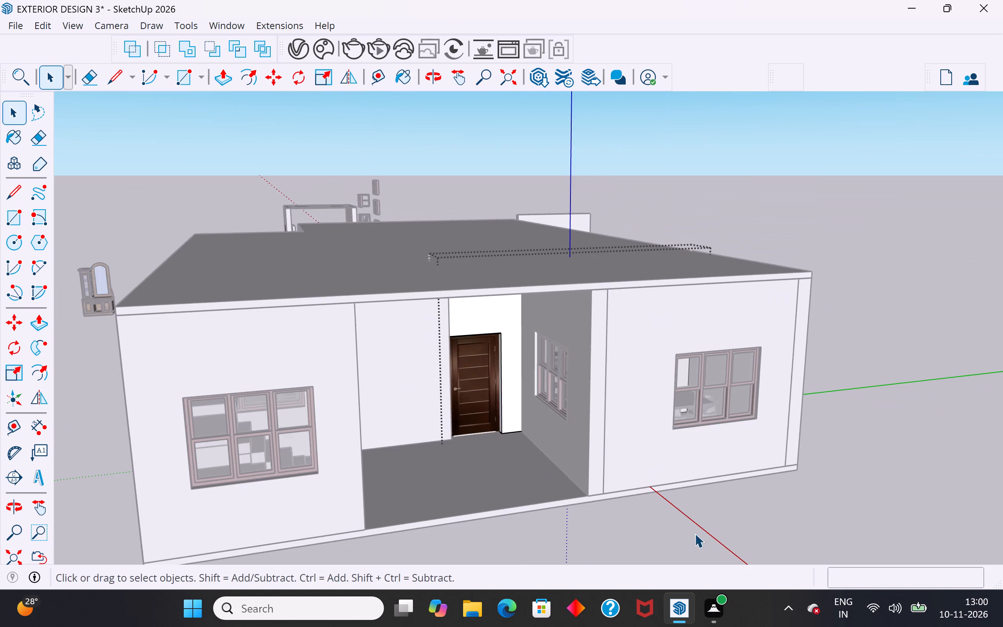
{"action": "left_click", "coordinate": [710, 532]}
Examine the roofed house from the front and both long sides, including the entrance and outer walls.
{"action": "scroll", "coordinate": [750, 333], "scroll_direction": "down", "scroll_amount": 5}
{"action": "middle_click_drag", "start_coordinate": [743, 359], "coordinate": [673, 379]}
{"action": "scroll", "coordinate": [673, 379], "scroll_direction": "up", "scroll_amount": 1}
{"action": "middle_click_drag", "start_coordinate": [540, 476], "coordinate": [658, 473]}
{"action": "scroll", "coordinate": [671, 423], "scroll_direction": "up", "scroll_amount": 1}
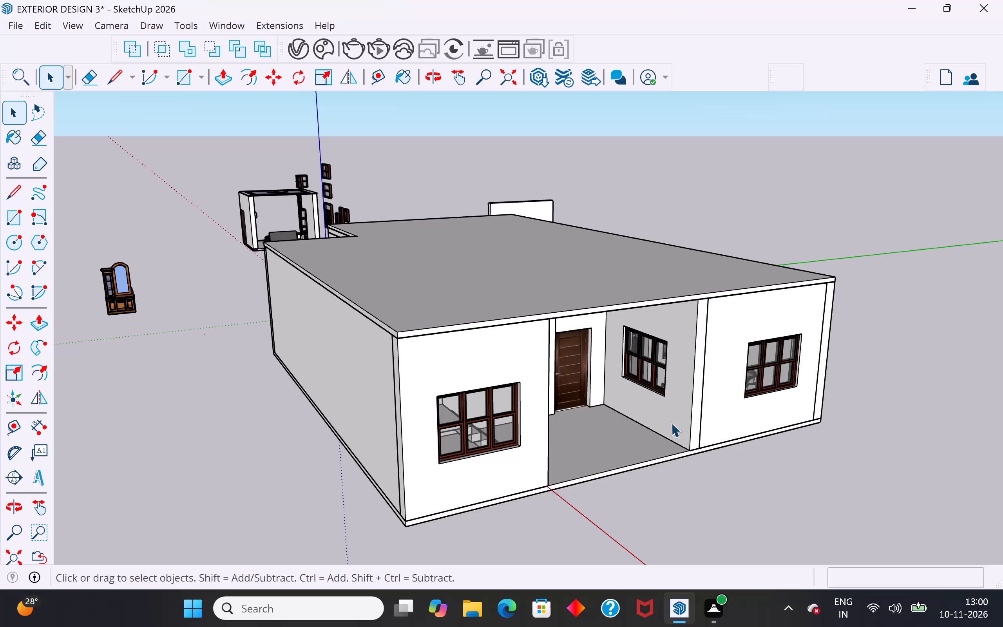
{"action": "scroll", "coordinate": [681, 454], "scroll_direction": "down", "scroll_amount": 4}
{"action": "middle_click_drag", "start_coordinate": [663, 459], "coordinate": [865, 511]}
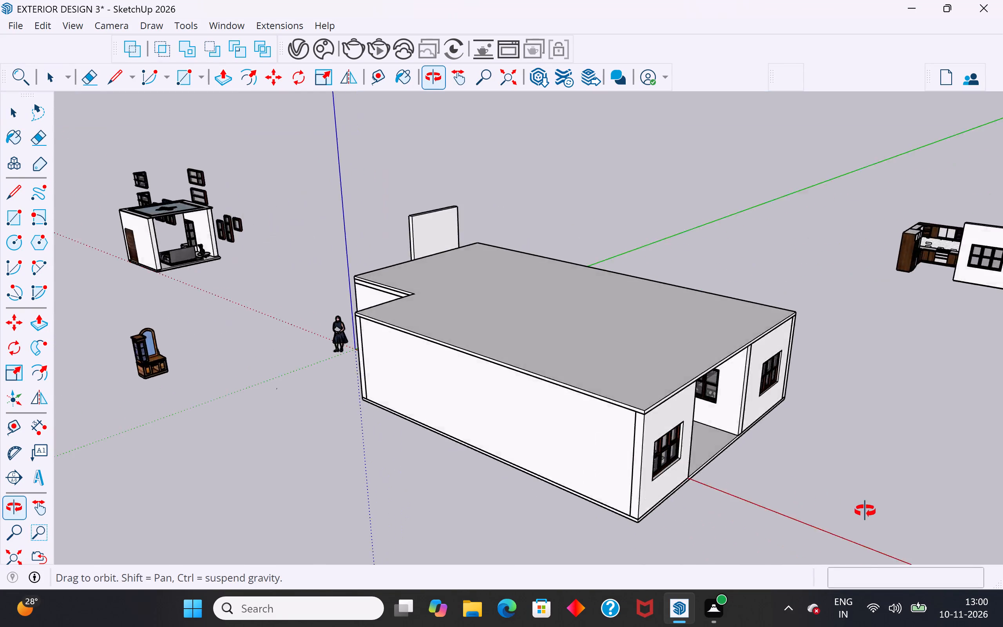
{"action": "middle_click_drag", "start_coordinate": [865, 511], "coordinate": [867, 511]}
{"action": "middle_click_drag", "start_coordinate": [690, 464], "coordinate": [239, 434]}
{"action": "middle_click_drag", "start_coordinate": [623, 353], "coordinate": [446, 308]}
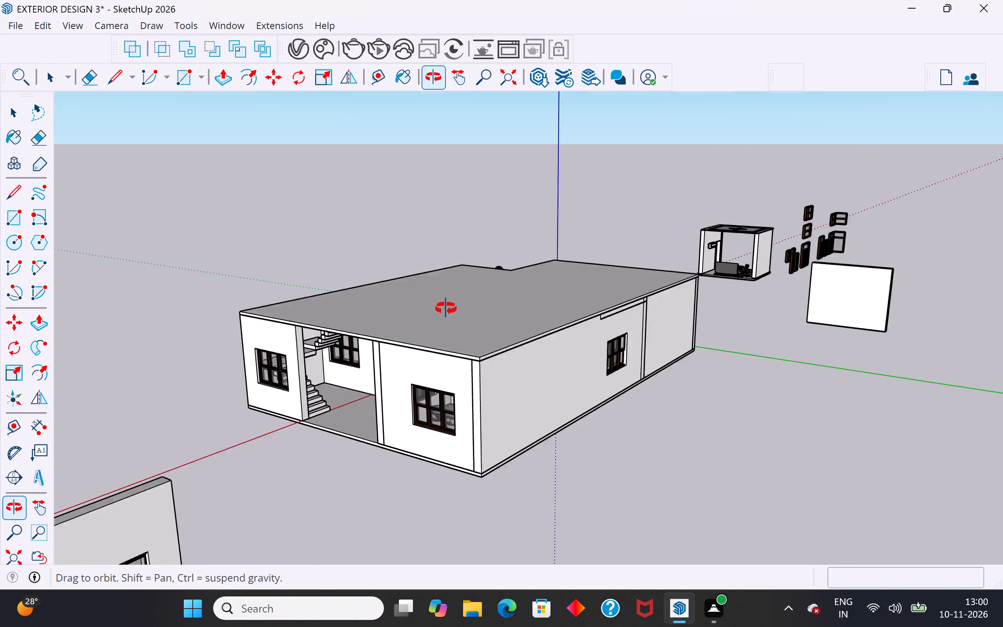
{"action": "middle_click_drag", "start_coordinate": [446, 308], "coordinate": [278, 299]}
Hide the long outer side wall around the curtained bedroom window.
{"action": "scroll", "coordinate": [565, 247], "scroll_direction": "up", "scroll_amount": 10}
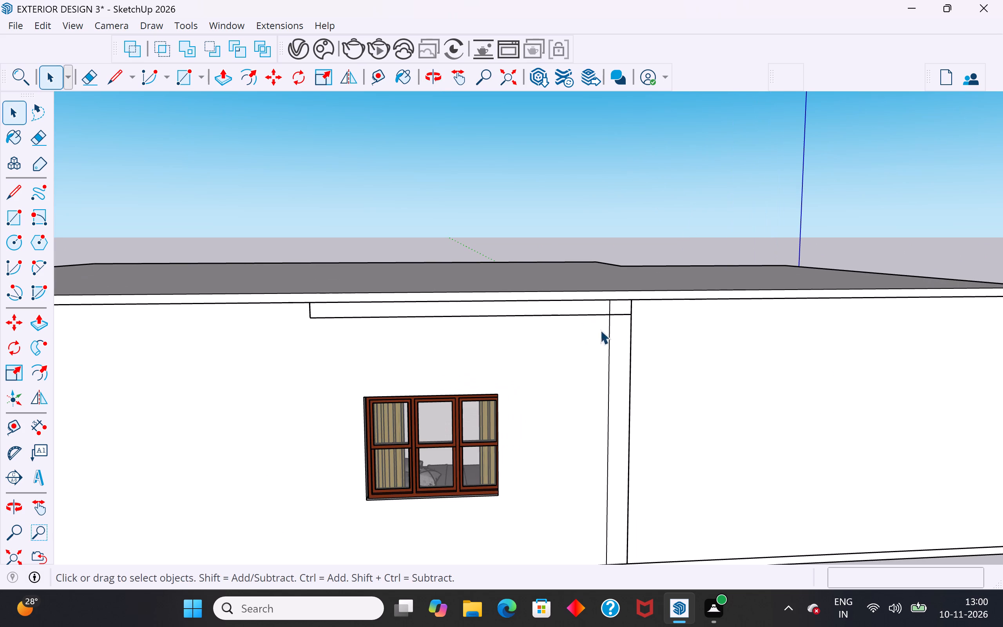
{"action": "middle_click_drag", "start_coordinate": [603, 339], "coordinate": [617, 298]}
{"action": "left_click", "coordinate": [599, 315]}
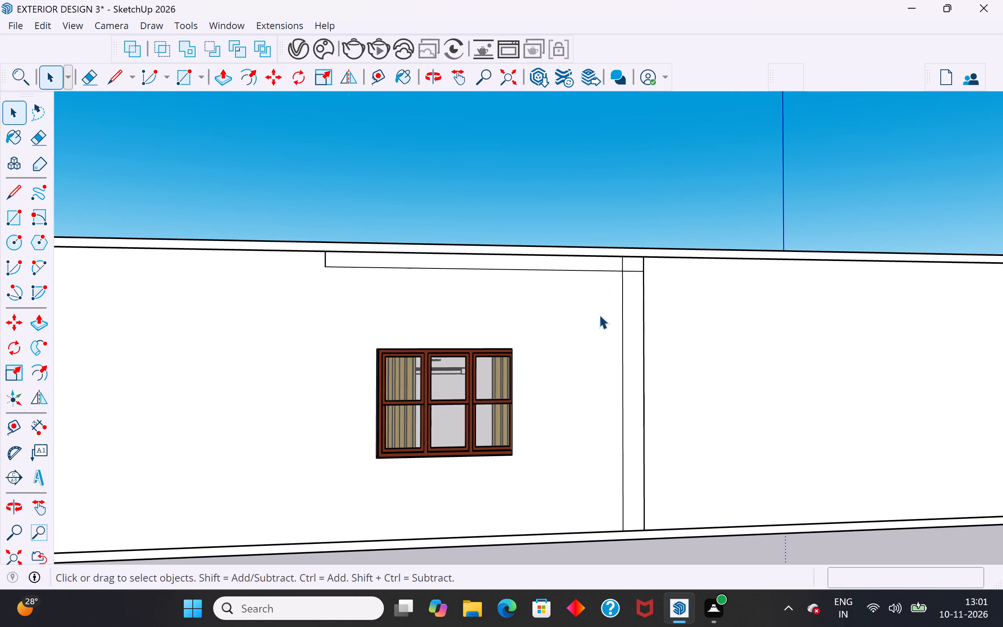
{"action": "right_click", "coordinate": [599, 315]}
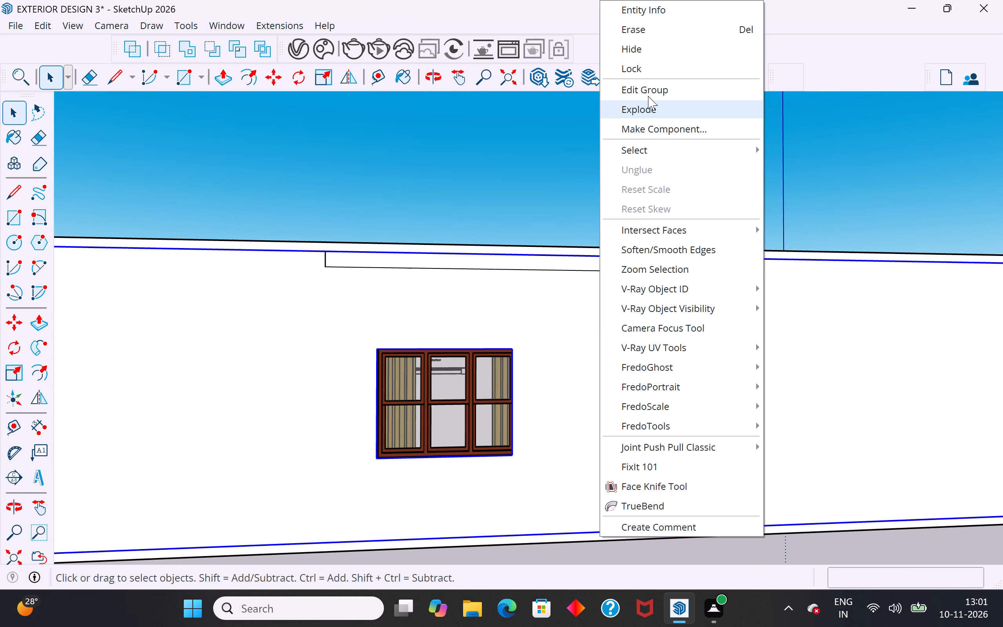
{"action": "left_click", "coordinate": [642, 48]}
Move the false ceiling of the bedroom behind the hidden wall 4" up, from its top outer corner to the roof slab's top edge.
{"action": "middle_click_drag", "start_coordinate": [623, 308], "coordinate": [607, 259]}
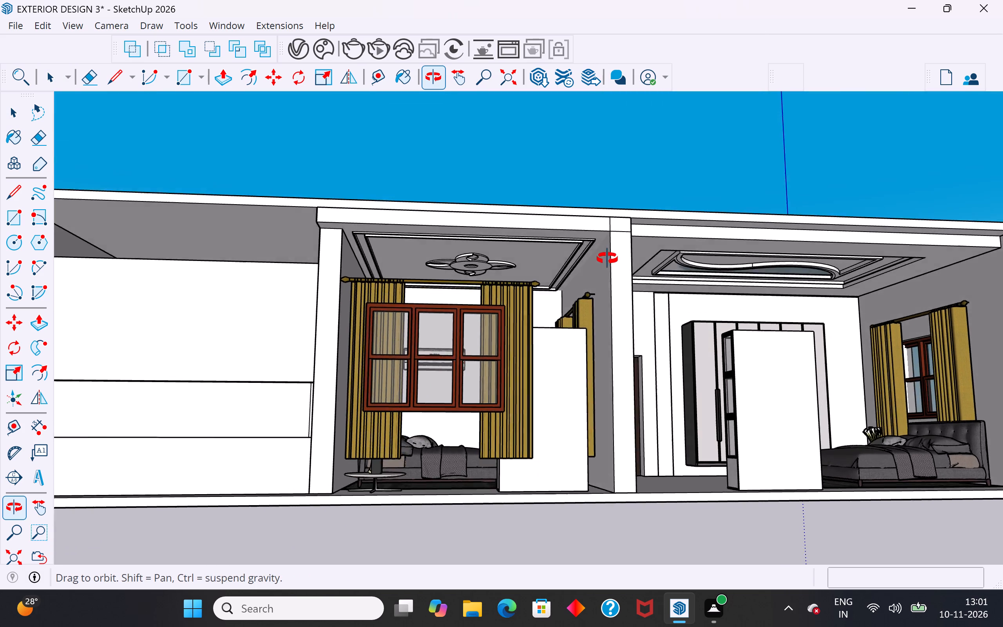
{"action": "middle_click_drag", "start_coordinate": [607, 259], "coordinate": [637, 373]}
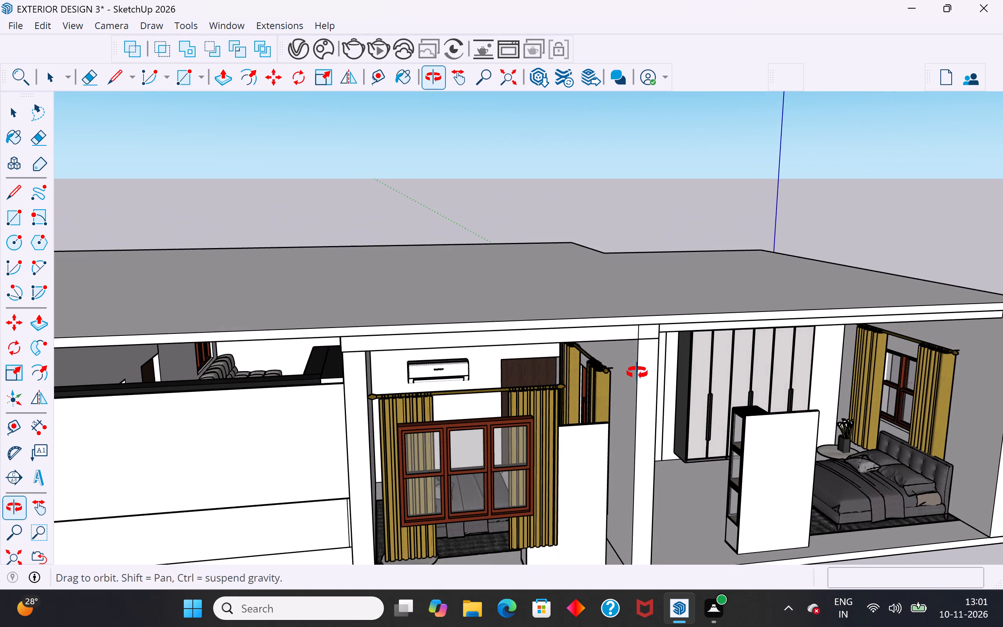
{"action": "middle_click_drag", "start_coordinate": [637, 373], "coordinate": [634, 304]}
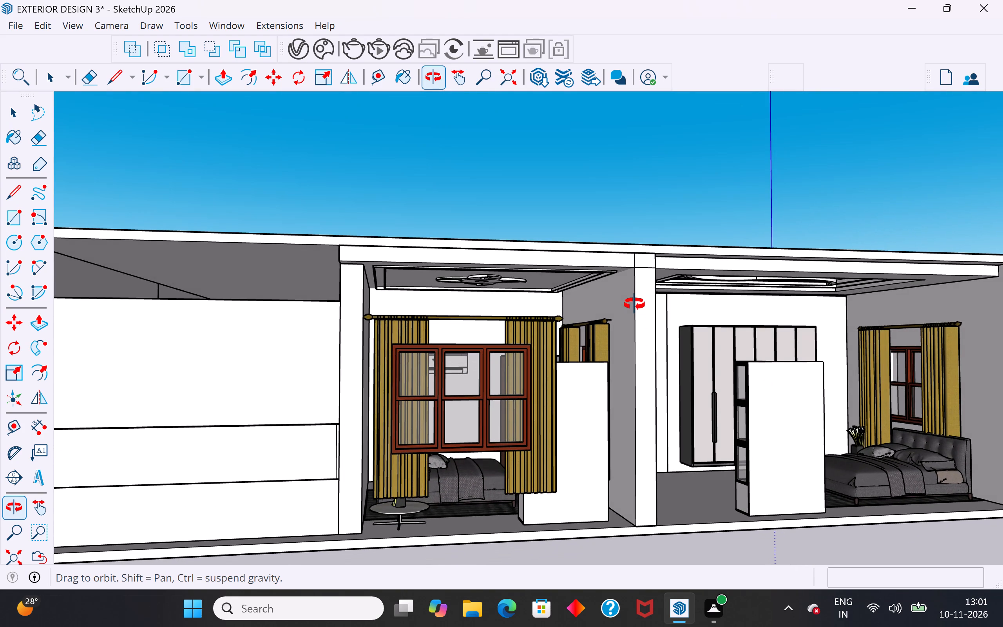
{"action": "middle_click_drag", "start_coordinate": [634, 304], "coordinate": [624, 397]}
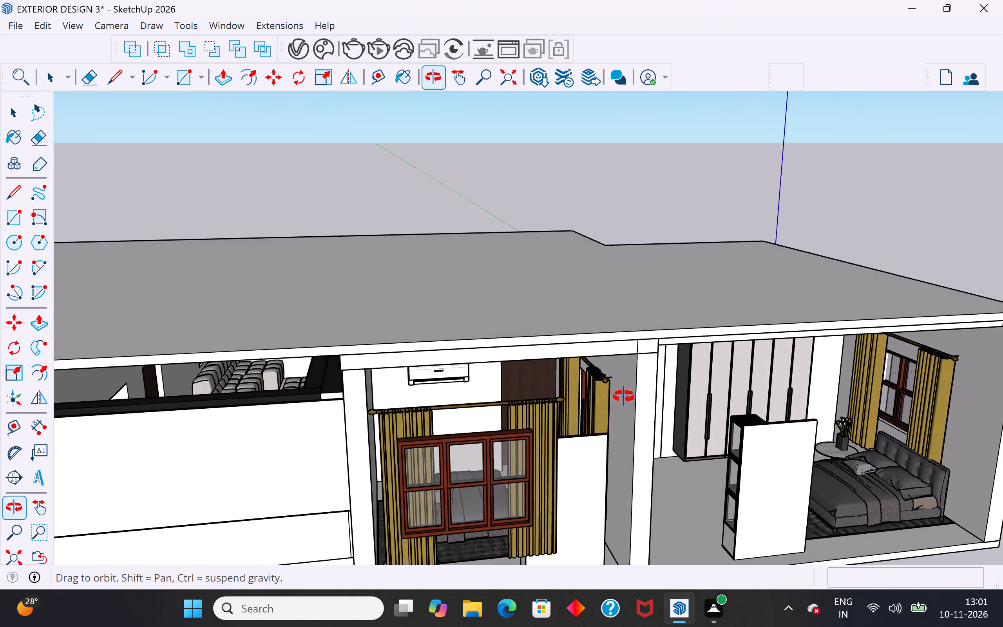
{"action": "middle_click_drag", "start_coordinate": [624, 397], "coordinate": [570, 240]}
{"action": "middle_click_drag", "start_coordinate": [570, 240], "coordinate": [585, 246]}
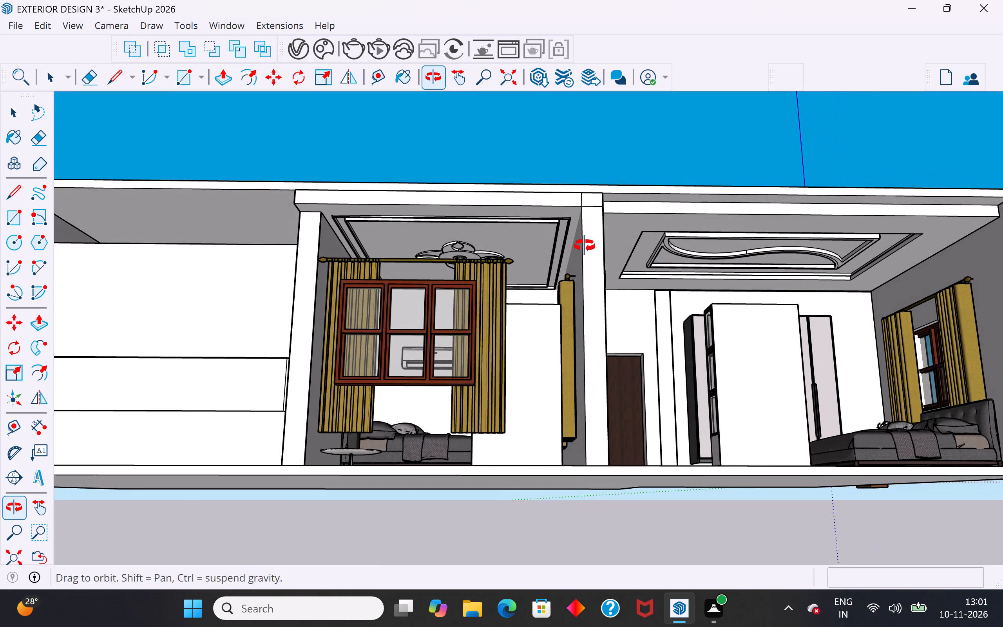
{"action": "middle_click_drag", "start_coordinate": [585, 246], "coordinate": [588, 248]}
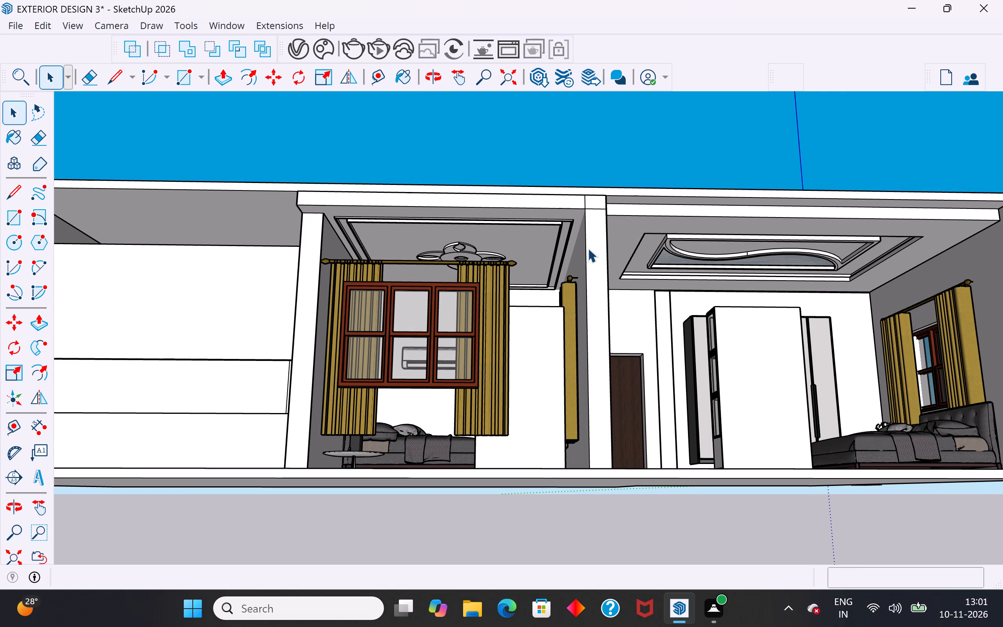
{"action": "left_click", "coordinate": [531, 196]}
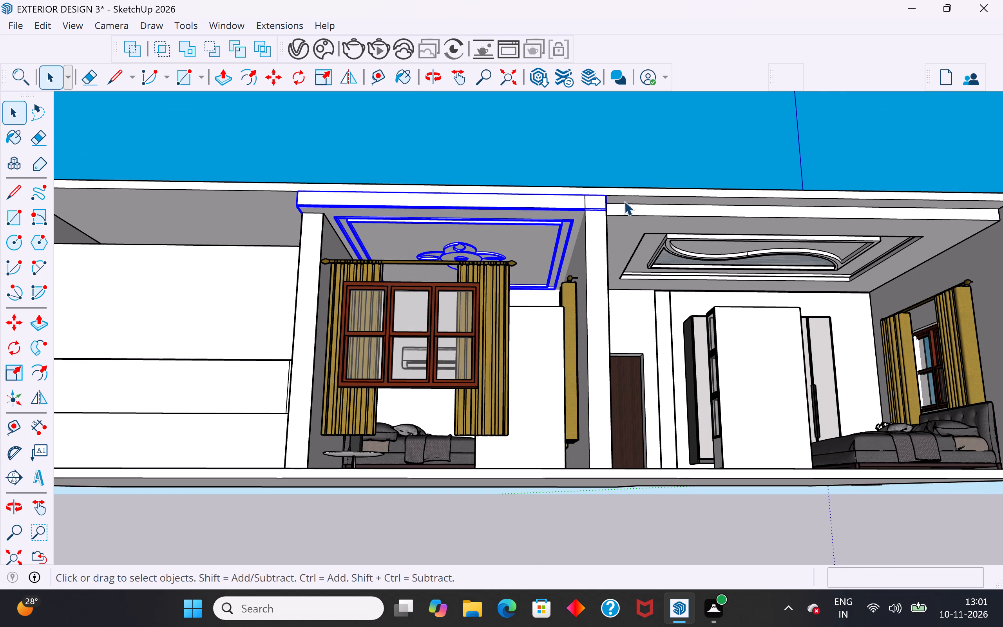
{"action": "scroll", "coordinate": [624, 201], "scroll_direction": "up", "scroll_amount": 3}
{"action": "key", "text": "m"}
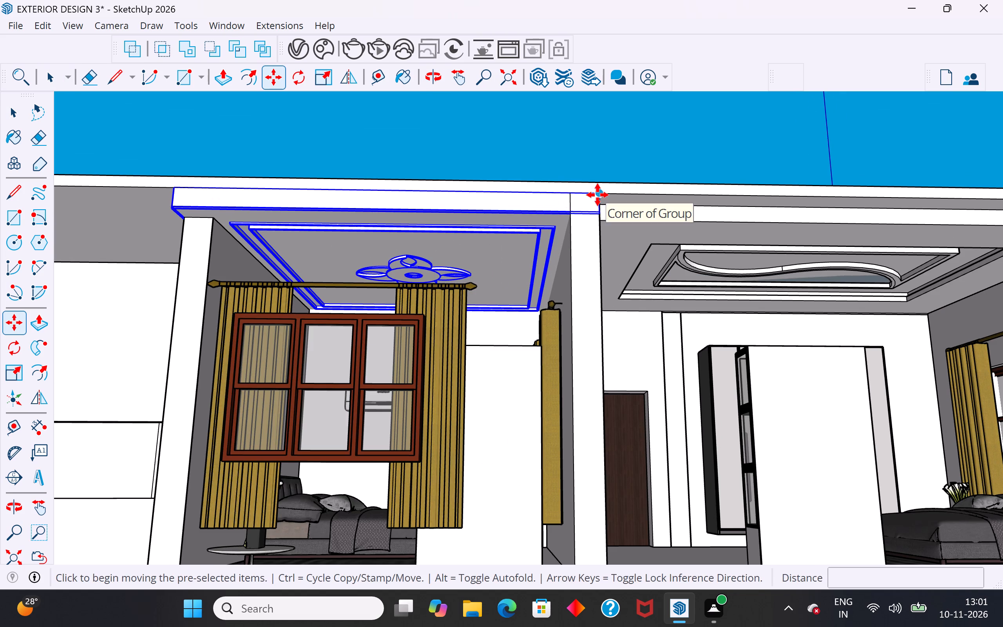
{"action": "left_click", "coordinate": [597, 195]}
{"action": "left_click", "coordinate": [597, 184]}
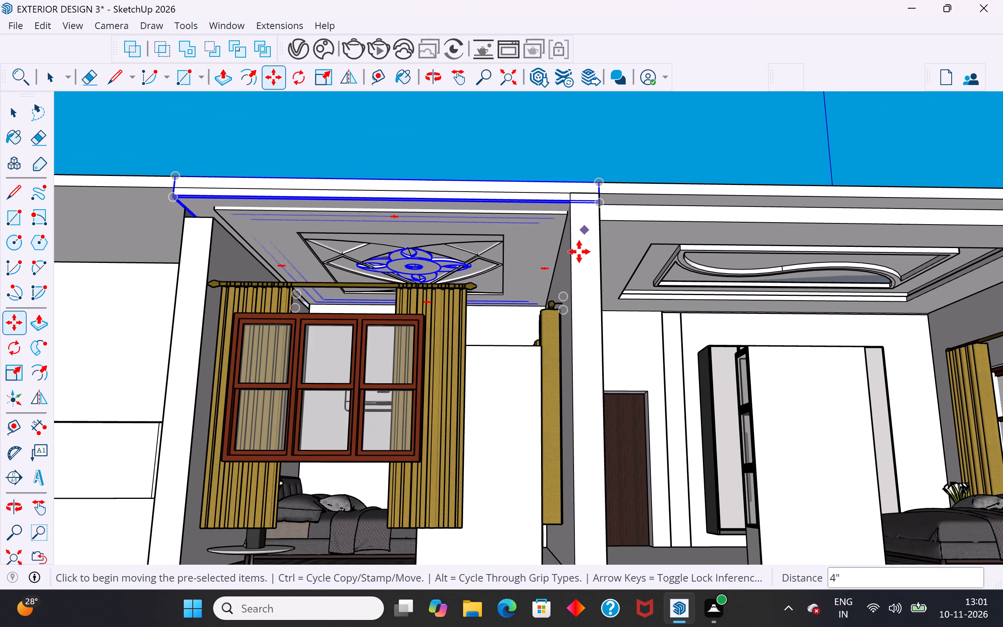
{"action": "middle_click_drag", "start_coordinate": [579, 257], "coordinate": [599, 285]}
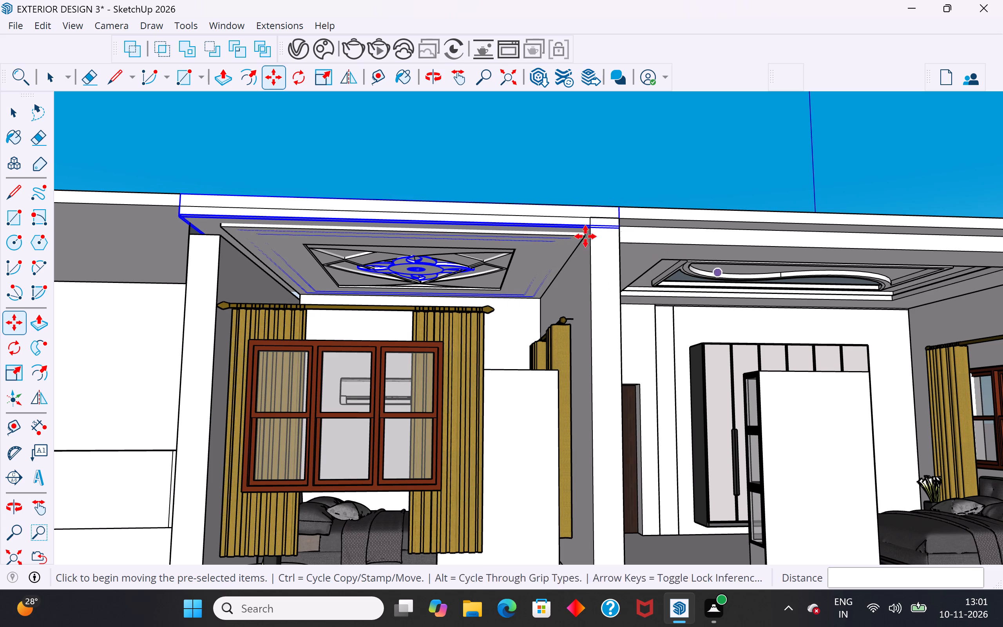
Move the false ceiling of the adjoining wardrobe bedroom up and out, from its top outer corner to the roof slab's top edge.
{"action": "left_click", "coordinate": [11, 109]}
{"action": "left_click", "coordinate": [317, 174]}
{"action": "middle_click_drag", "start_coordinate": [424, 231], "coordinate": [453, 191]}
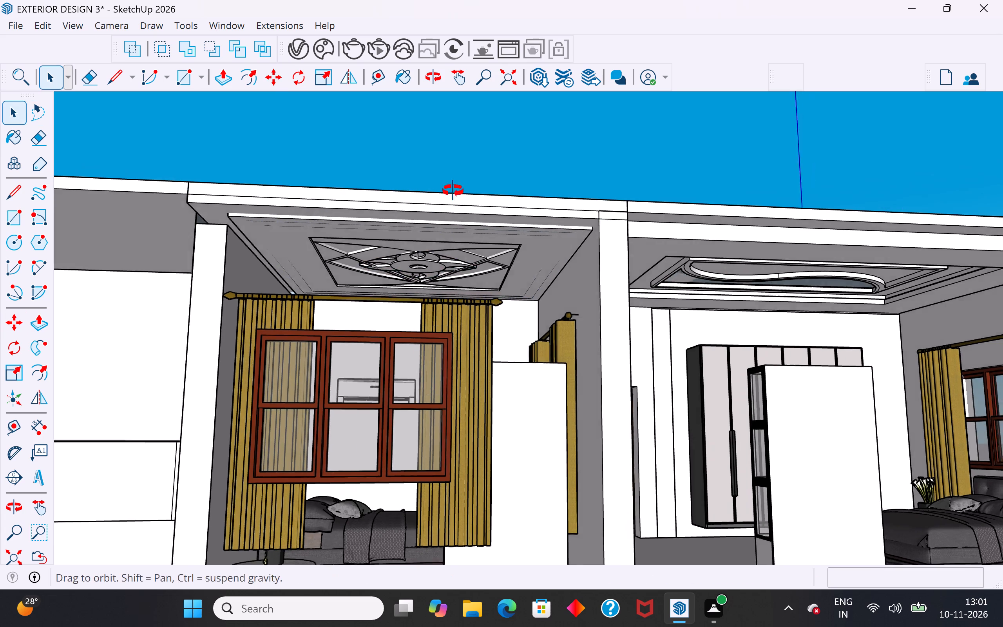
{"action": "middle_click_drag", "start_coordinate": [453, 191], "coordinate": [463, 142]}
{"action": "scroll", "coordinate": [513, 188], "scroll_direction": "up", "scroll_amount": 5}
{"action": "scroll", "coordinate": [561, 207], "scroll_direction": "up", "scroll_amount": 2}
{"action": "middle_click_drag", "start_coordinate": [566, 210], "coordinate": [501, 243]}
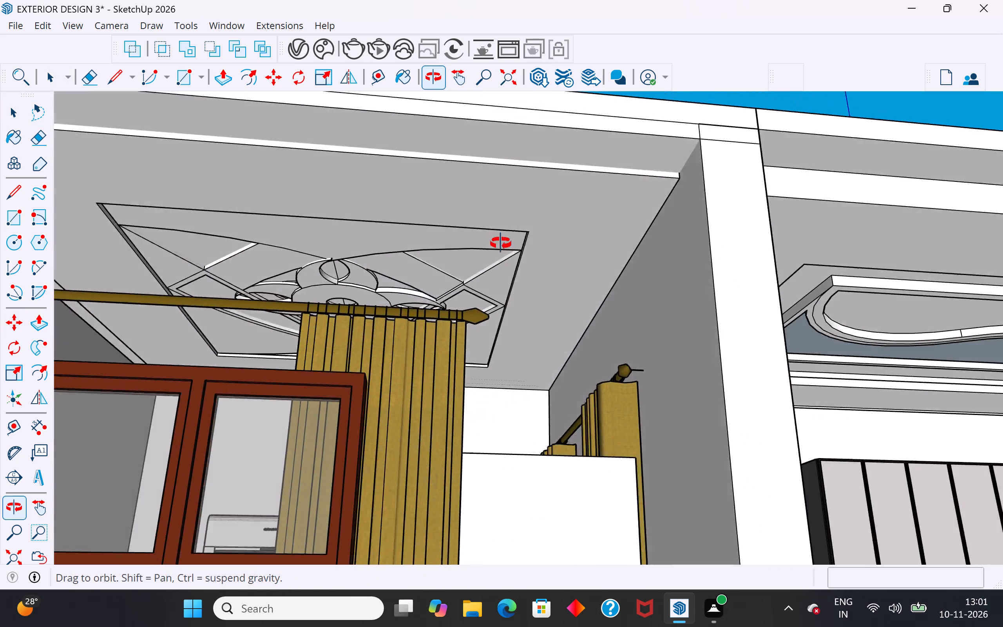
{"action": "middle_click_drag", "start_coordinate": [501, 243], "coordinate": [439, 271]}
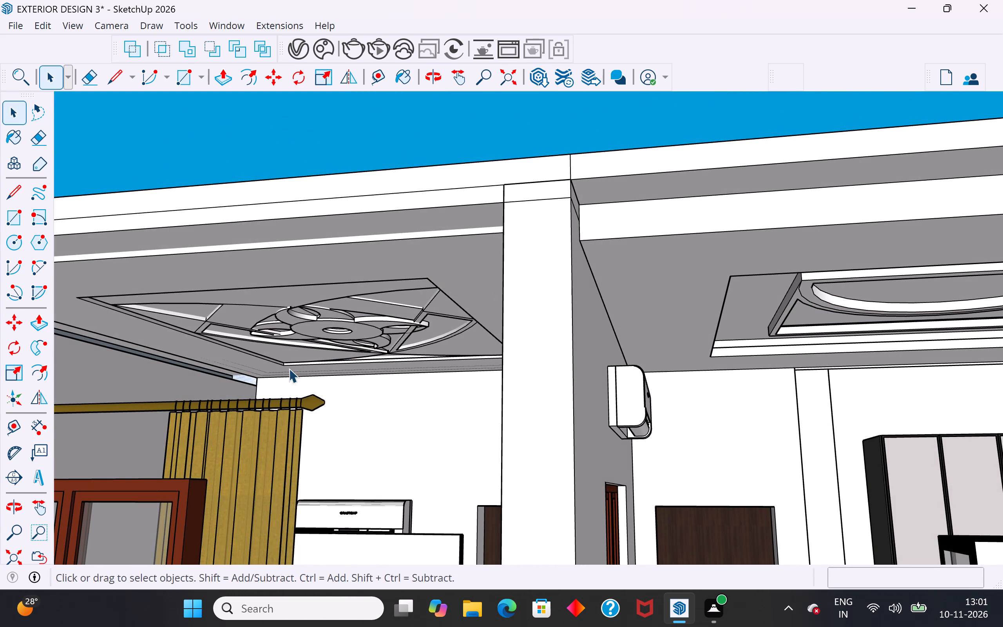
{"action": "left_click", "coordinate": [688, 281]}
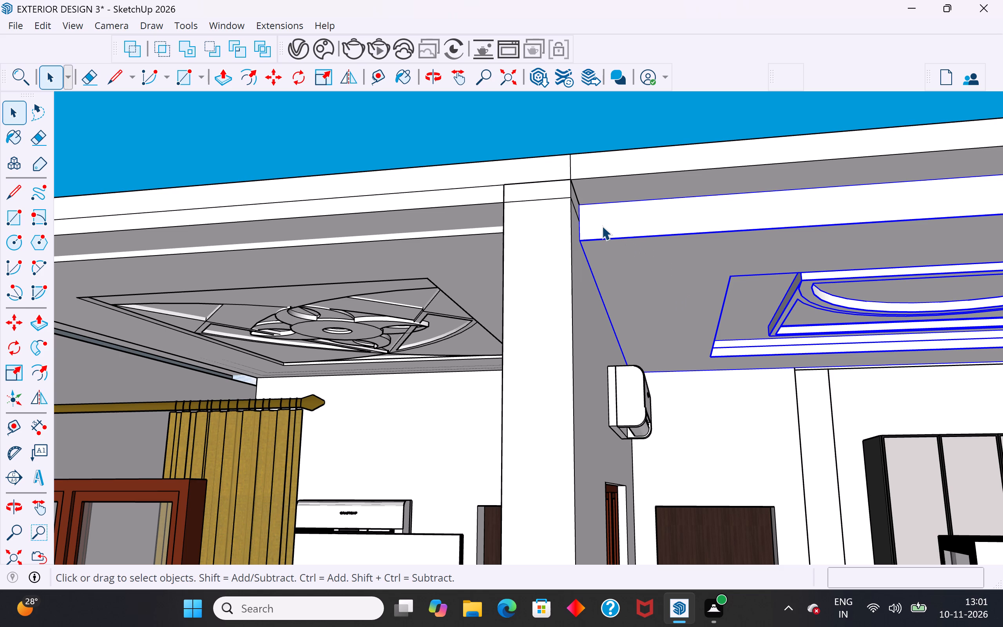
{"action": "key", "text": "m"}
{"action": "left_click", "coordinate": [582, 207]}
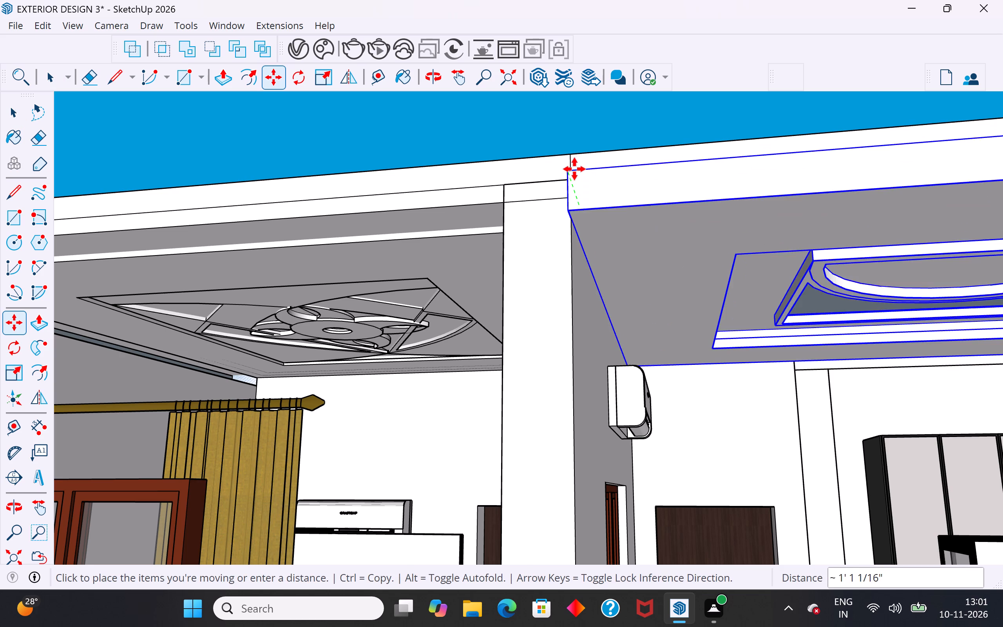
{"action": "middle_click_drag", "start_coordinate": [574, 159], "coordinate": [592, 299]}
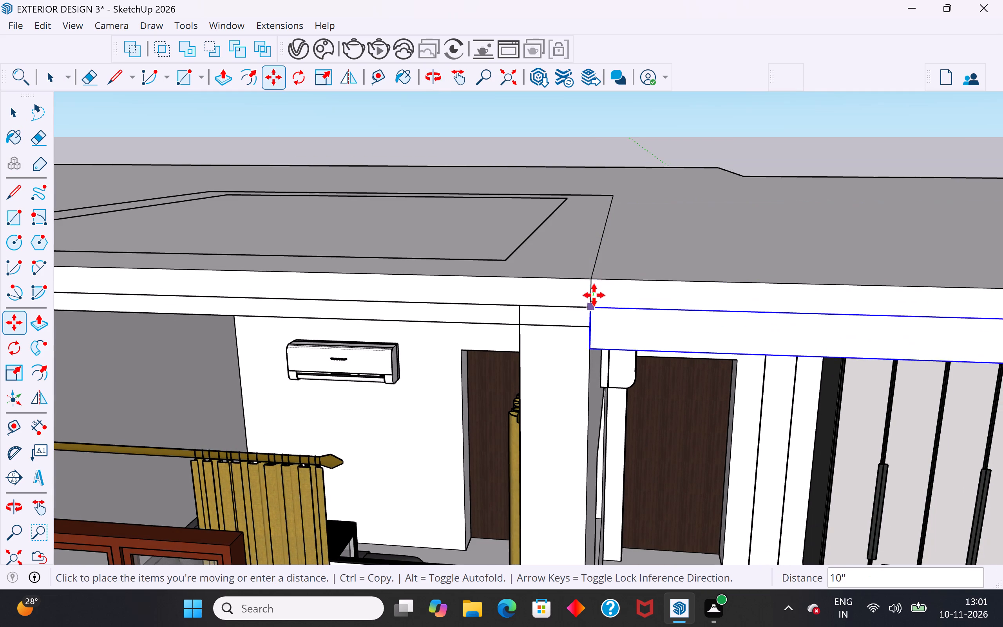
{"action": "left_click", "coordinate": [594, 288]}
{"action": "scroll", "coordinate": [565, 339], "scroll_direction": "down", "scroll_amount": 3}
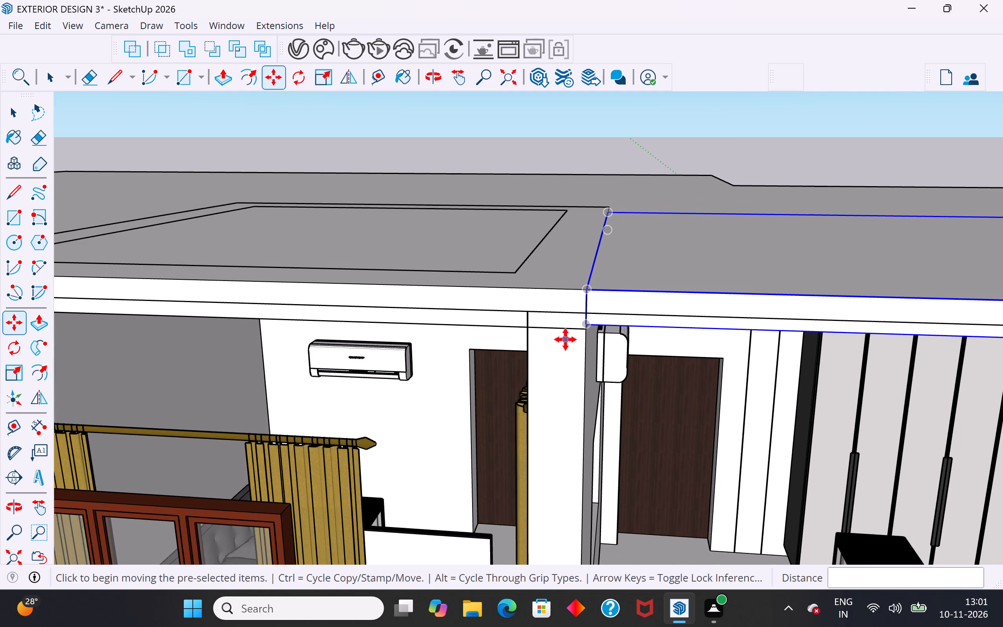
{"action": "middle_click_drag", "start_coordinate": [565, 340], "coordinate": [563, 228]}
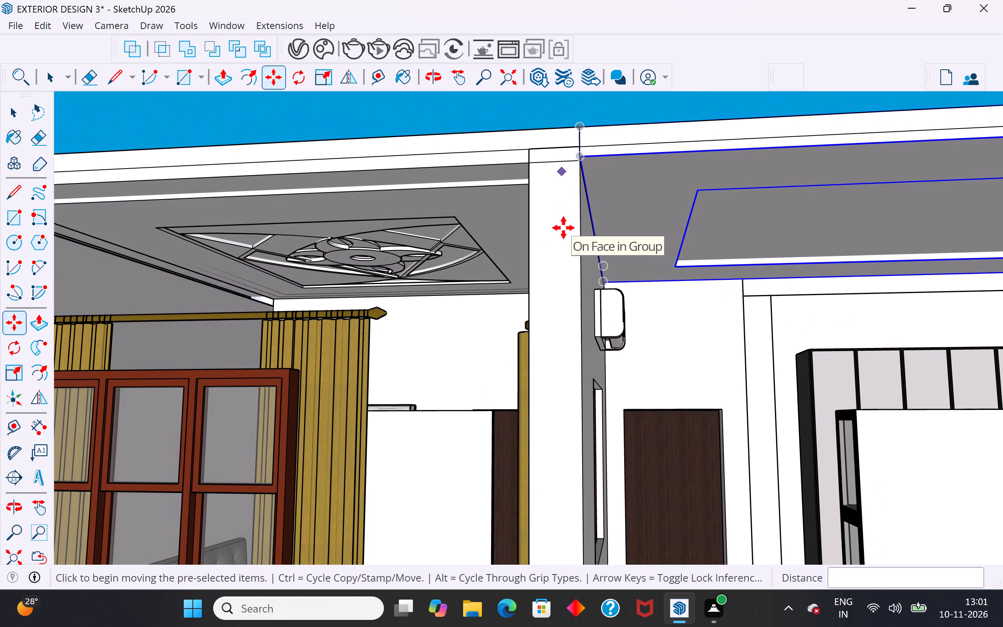
Undo the last two false ceiling moves, in the wardrobe bedroom and the curtained-window bedroom, and clear the selection.
{"action": "key", "text": "ctrl+z"}
{"action": "key", "text": "ctrl+z"}
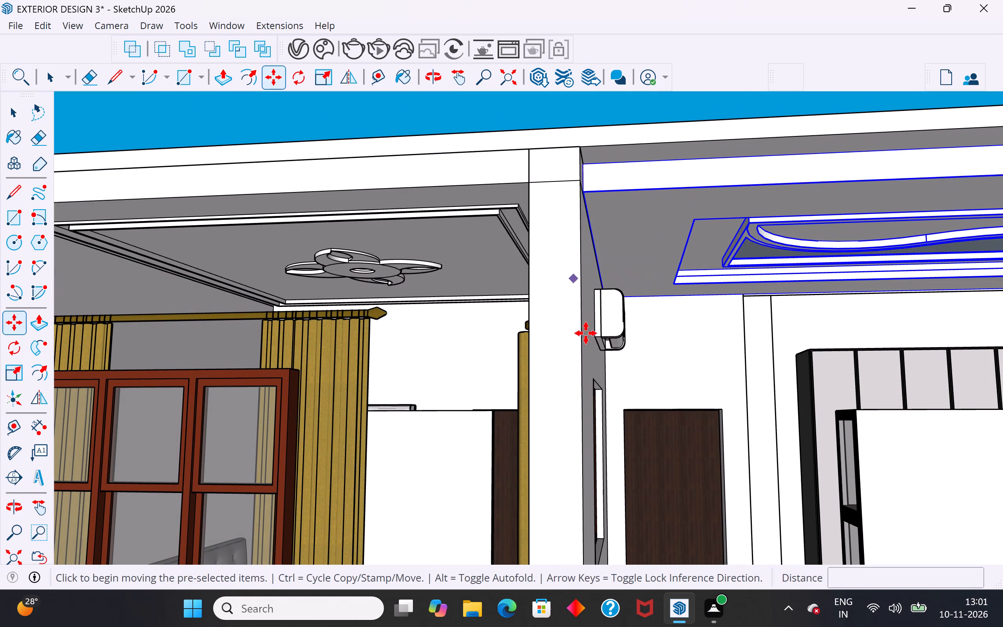
{"action": "scroll", "coordinate": [586, 333], "scroll_direction": "down", "scroll_amount": 11}
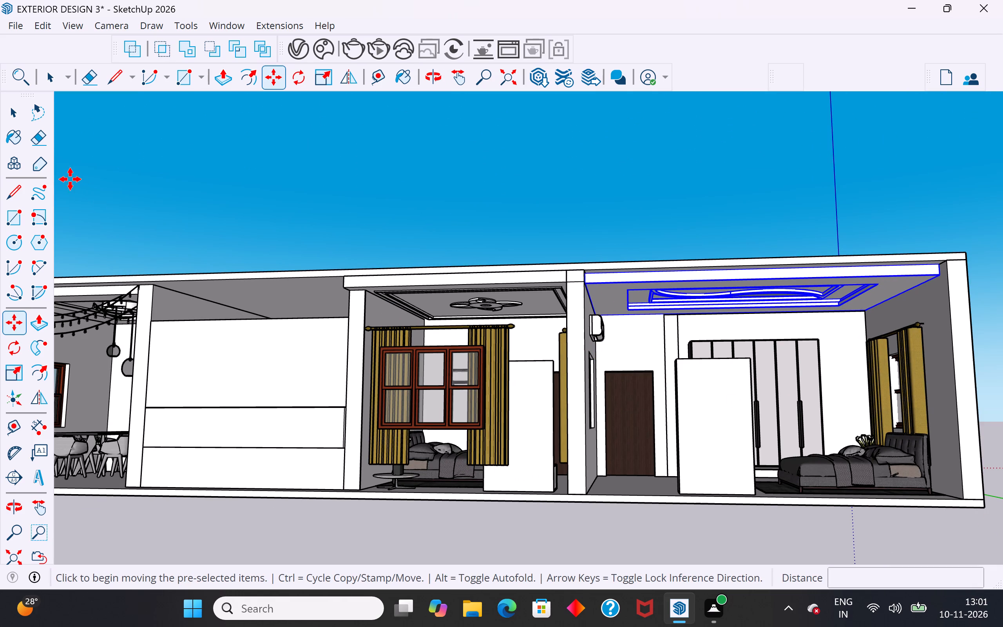
{"action": "left_click", "coordinate": [18, 110]}
{"action": "left_click", "coordinate": [220, 188]}
Examine the rooms along the open long side, from the bedrooms to the dining room, including how walls and ceilings meet the roof.
{"action": "middle_click_drag", "start_coordinate": [463, 371], "coordinate": [678, 428]}
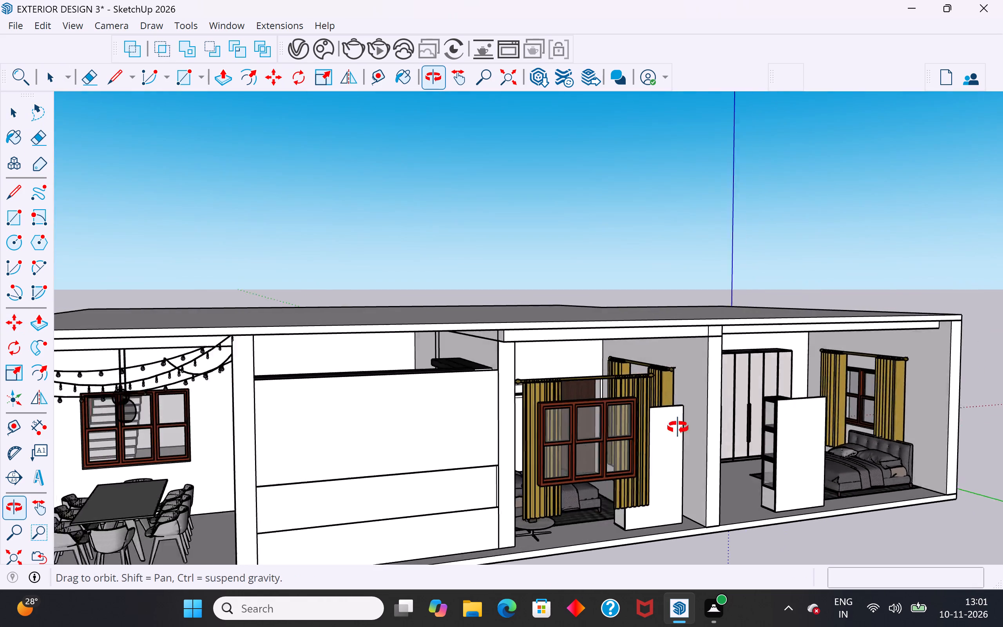
{"action": "middle_click_drag", "start_coordinate": [678, 428], "coordinate": [716, 431]}
{"action": "middle_click_drag", "start_coordinate": [515, 441], "coordinate": [861, 370]}
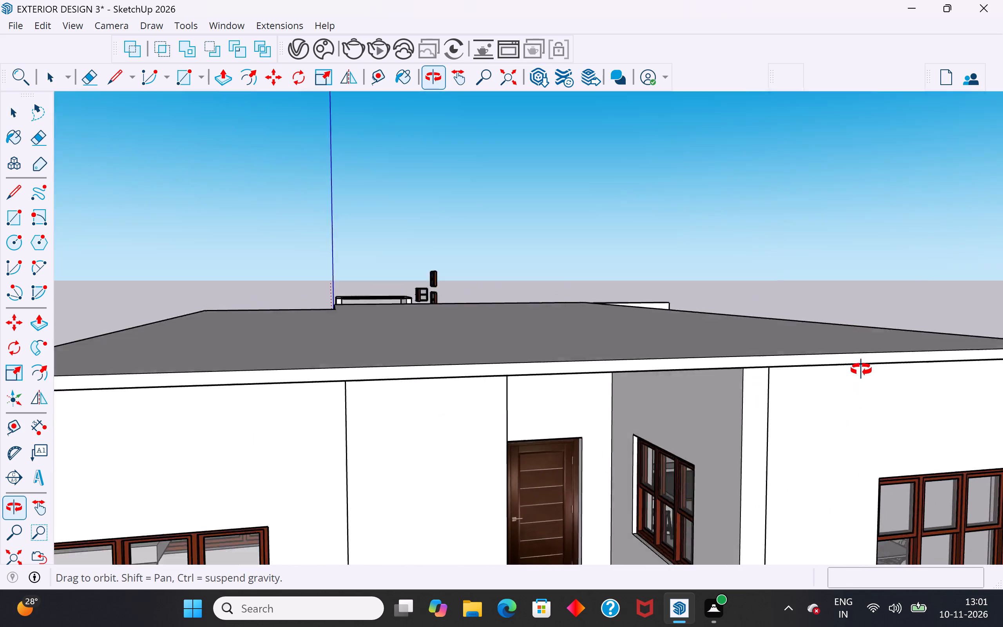
{"action": "middle_click_drag", "start_coordinate": [861, 370], "coordinate": [476, 384]}
{"action": "scroll", "coordinate": [642, 356], "scroll_direction": "down", "scroll_amount": 5}
{"action": "middle_click_drag", "start_coordinate": [626, 359], "coordinate": [441, 422]}
{"action": "scroll", "coordinate": [333, 457], "scroll_direction": "up", "scroll_amount": 2}
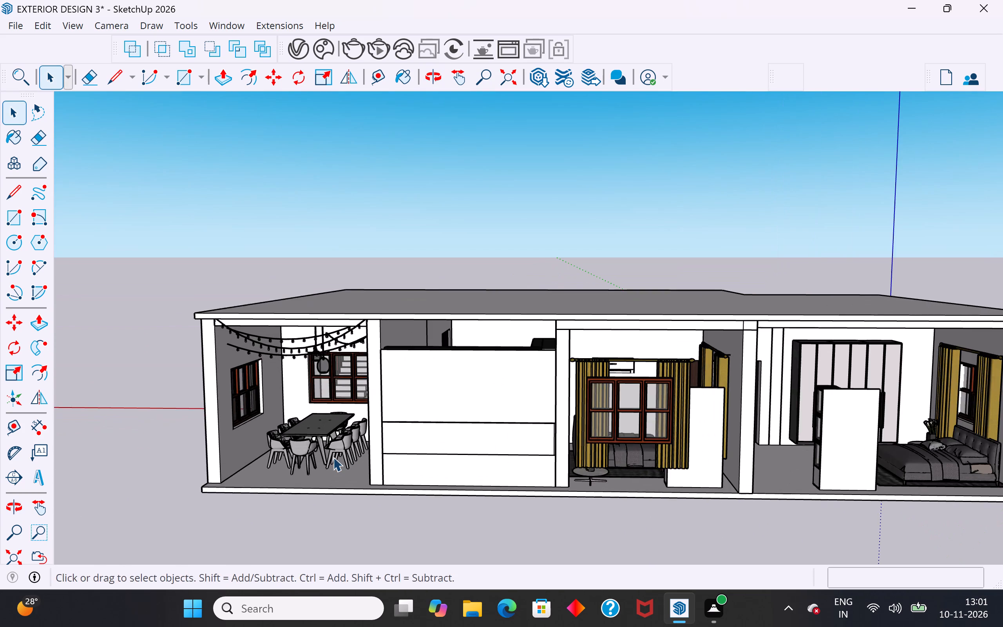
{"action": "scroll", "coordinate": [333, 457], "scroll_direction": "up", "scroll_amount": 2}
{"action": "middle_click_drag", "start_coordinate": [381, 465], "coordinate": [393, 473]}
{"action": "scroll", "coordinate": [521, 428], "scroll_direction": "up", "scroll_amount": 3}
{"action": "middle_click_drag", "start_coordinate": [530, 427], "coordinate": [520, 454]}
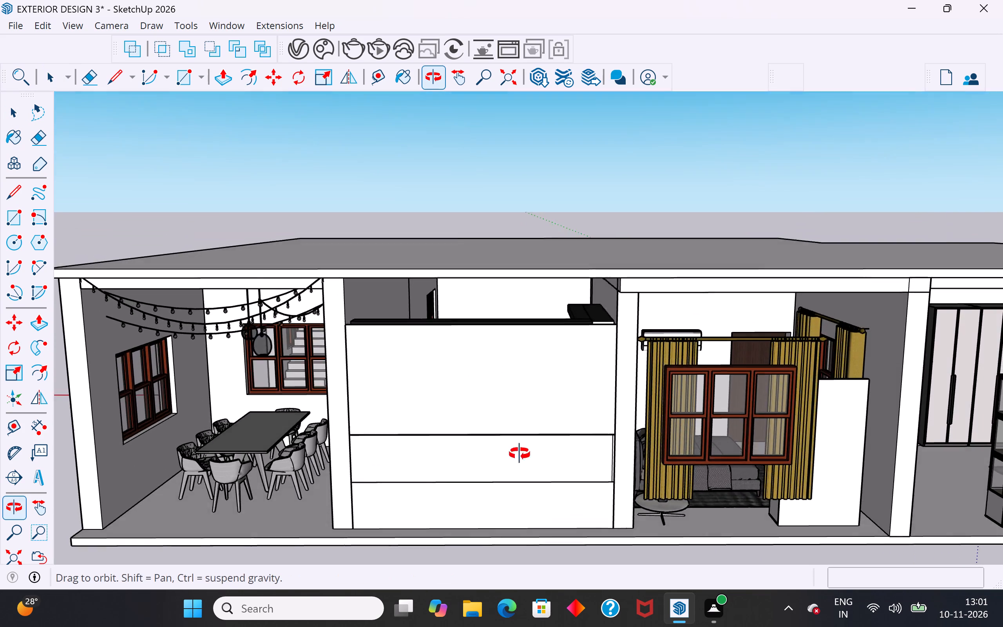
{"action": "middle_click_drag", "start_coordinate": [520, 454], "coordinate": [474, 467]}
{"action": "scroll", "coordinate": [517, 414], "scroll_direction": "down", "scroll_amount": 7}
{"action": "middle_click_drag", "start_coordinate": [532, 409], "coordinate": [556, 400]}
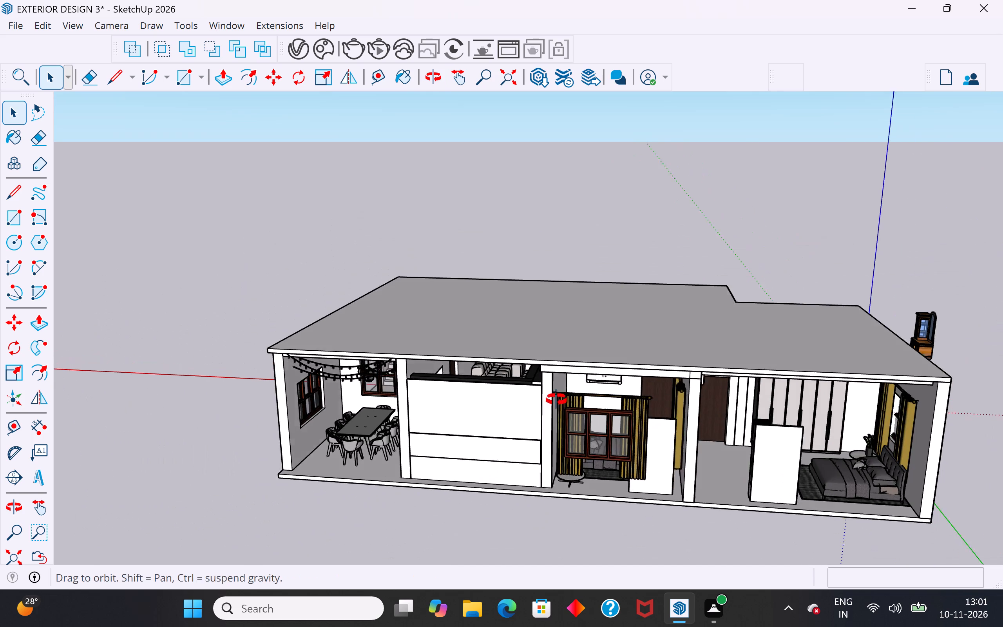
{"action": "middle_click_drag", "start_coordinate": [556, 400], "coordinate": [658, 361]}
{"action": "scroll", "coordinate": [373, 470], "scroll_direction": "up", "scroll_amount": 3}
{"action": "middle_click_drag", "start_coordinate": [407, 469], "coordinate": [447, 468]}
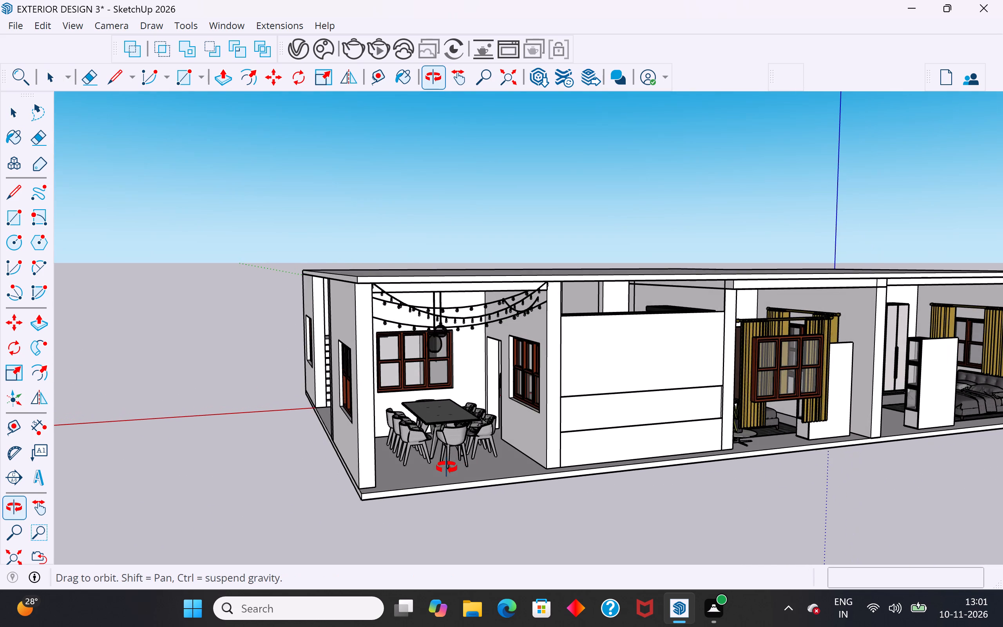
{"action": "middle_click_drag", "start_coordinate": [447, 468], "coordinate": [466, 464]}
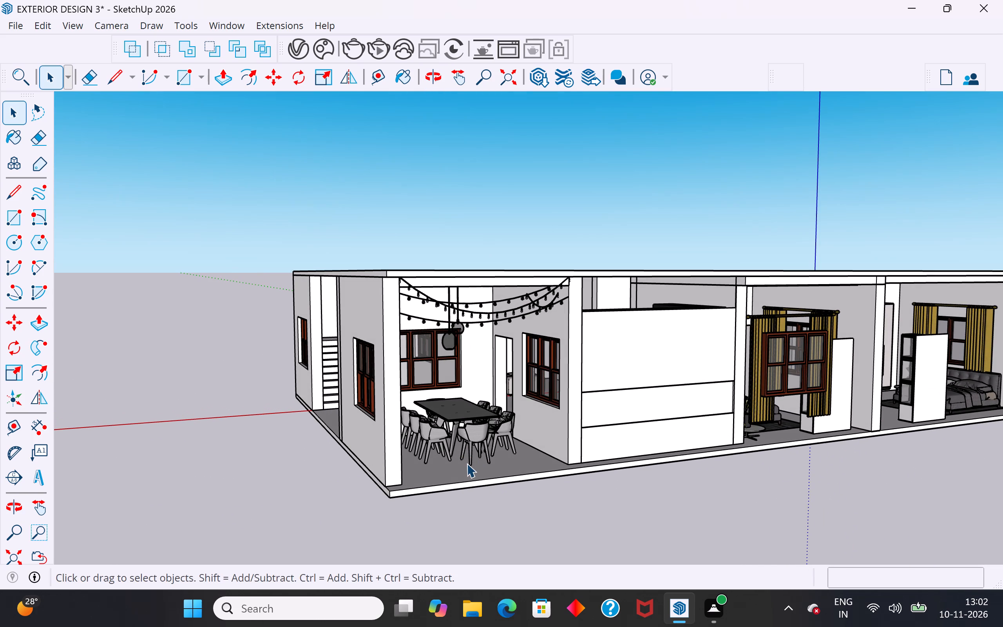
Examine the house exterior from the closed sides, above and the front, including the roof edges, entrance recess and front windows.
{"action": "scroll", "coordinate": [467, 463], "scroll_direction": "down", "scroll_amount": 3}
{"action": "middle_click_drag", "start_coordinate": [657, 426], "coordinate": [323, 450]}
{"action": "middle_click_drag", "start_coordinate": [711, 444], "coordinate": [349, 433]}
{"action": "middle_click_drag", "start_coordinate": [753, 405], "coordinate": [265, 443]}
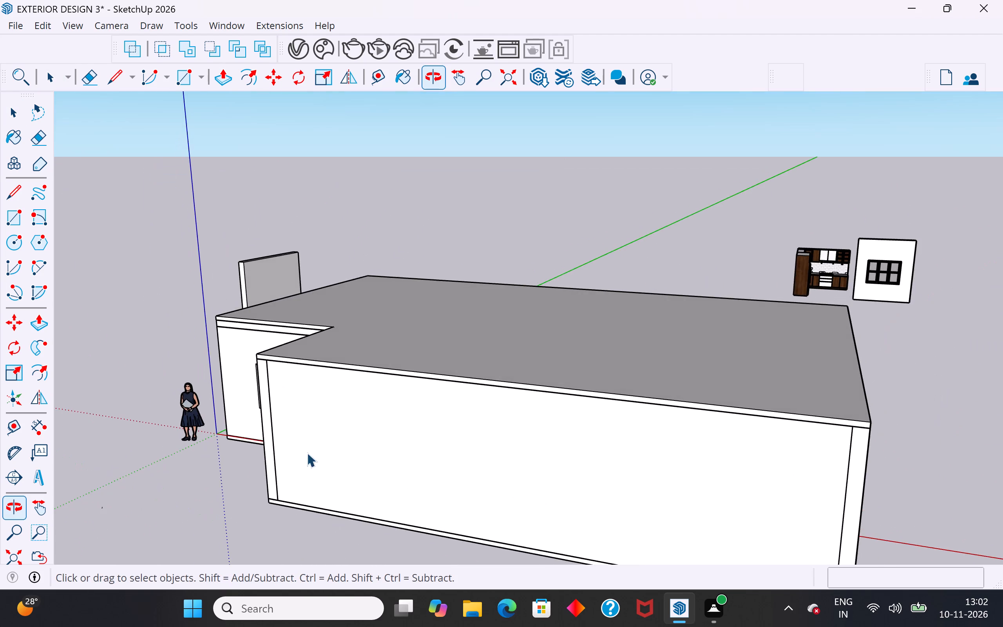
{"action": "scroll", "coordinate": [633, 315], "scroll_direction": "down", "scroll_amount": 6}
{"action": "middle_click_drag", "start_coordinate": [759, 347], "coordinate": [489, 359]}
{"action": "scroll", "coordinate": [579, 422], "scroll_direction": "up", "scroll_amount": 4}
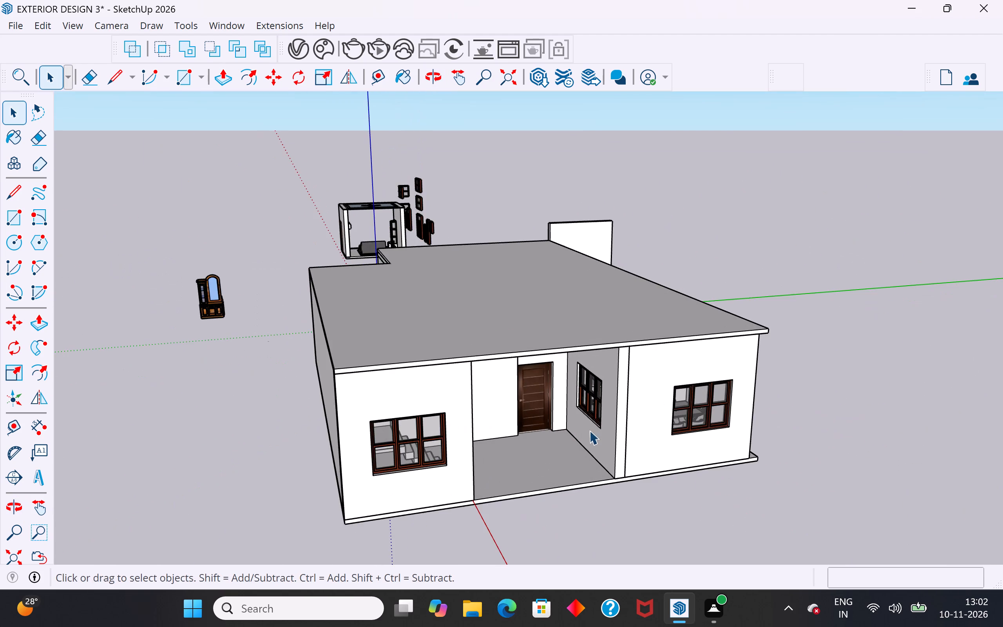
{"action": "middle_click_drag", "start_coordinate": [588, 429], "coordinate": [527, 393]}
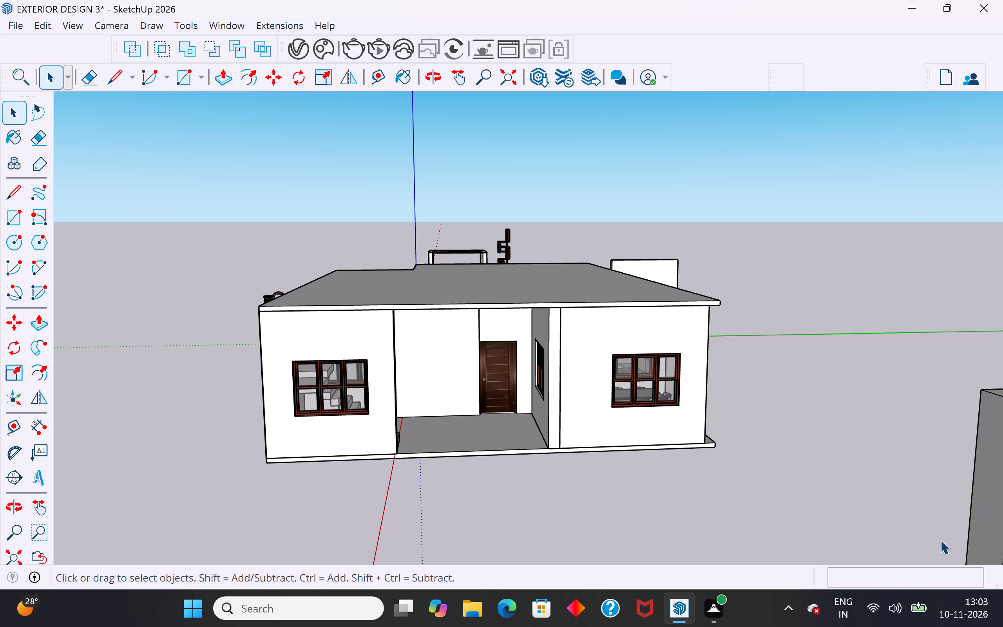
{"action": "middle_click_drag", "start_coordinate": [513, 463], "coordinate": [621, 511]}
{"action": "scroll", "coordinate": [628, 444], "scroll_direction": "down", "scroll_amount": 3}
{"action": "middle_click_drag", "start_coordinate": [628, 443], "coordinate": [501, 355]}
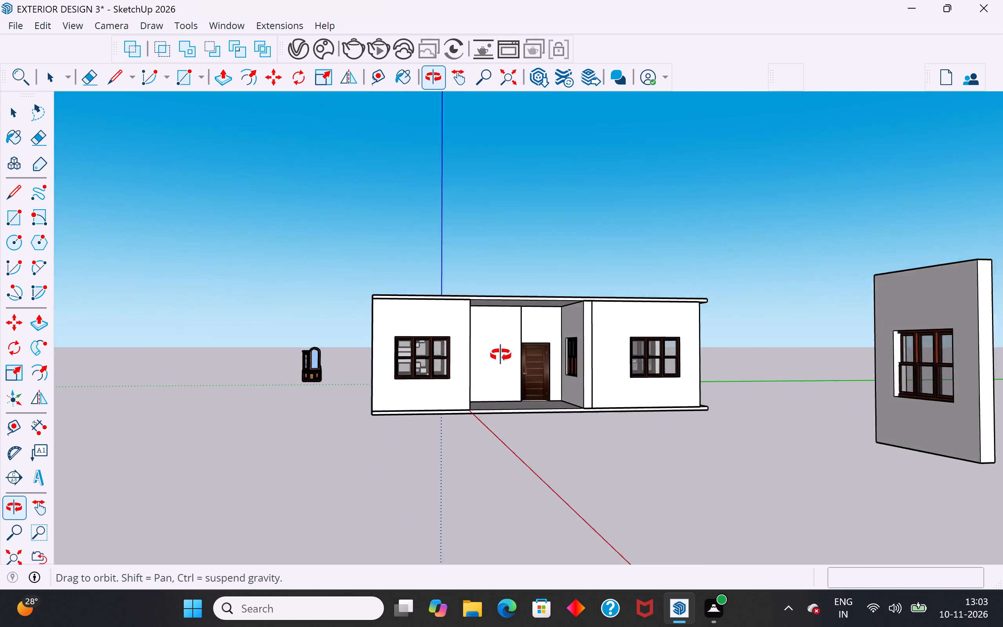
{"action": "middle_click_drag", "start_coordinate": [501, 355], "coordinate": [408, 406]}
{"action": "scroll", "coordinate": [615, 440], "scroll_direction": "down", "scroll_amount": 4}
{"action": "middle_click_drag", "start_coordinate": [473, 480], "coordinate": [591, 491]}
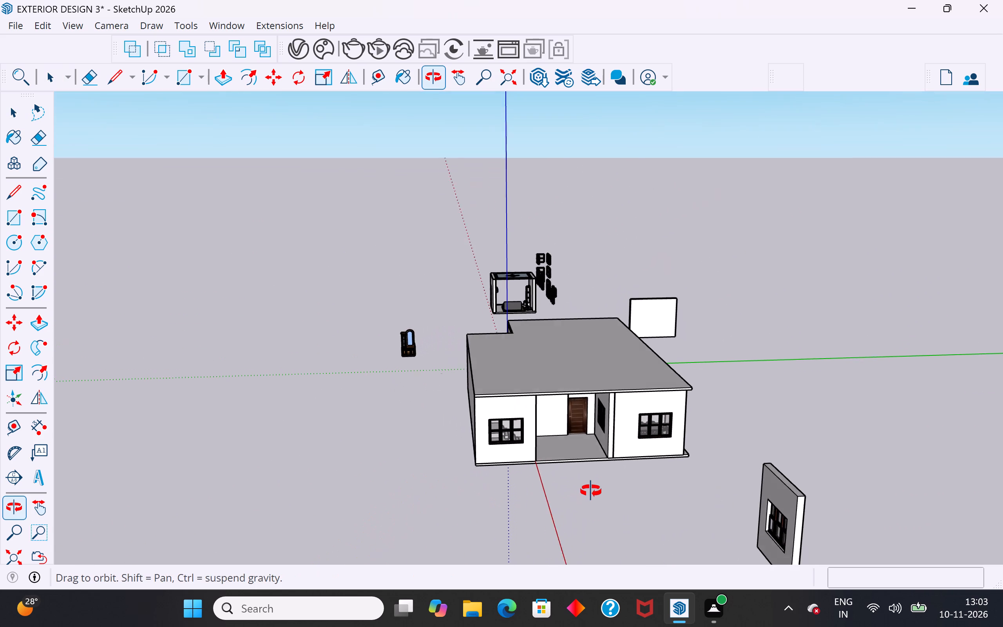
{"action": "middle_click_drag", "start_coordinate": [591, 491], "coordinate": [592, 491]}
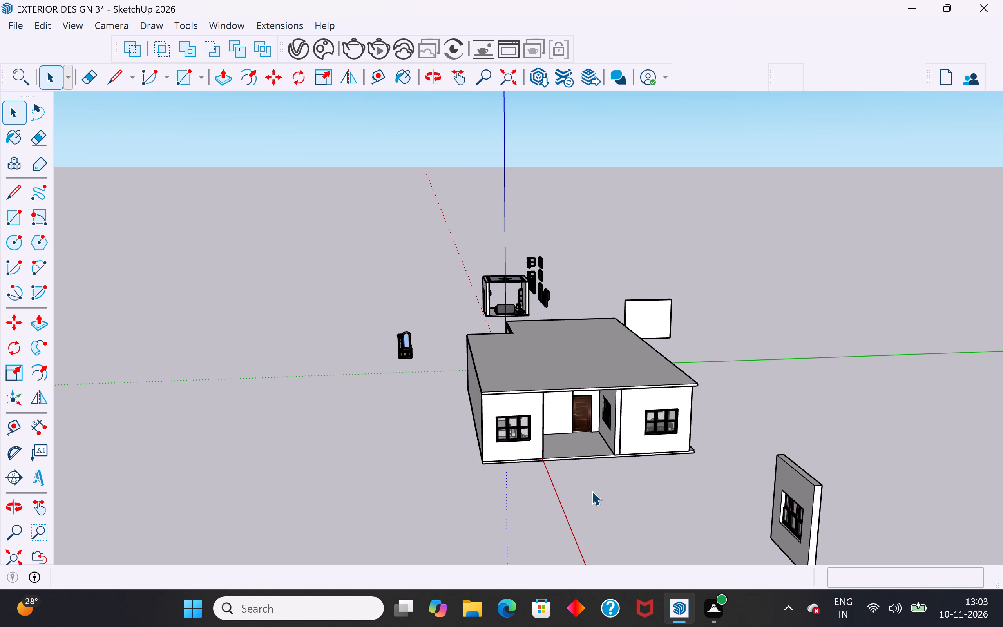
{"action": "scroll", "coordinate": [674, 394], "scroll_direction": "up", "scroll_amount": 3}
{"action": "middle_click_drag", "start_coordinate": [590, 486], "coordinate": [545, 413]}
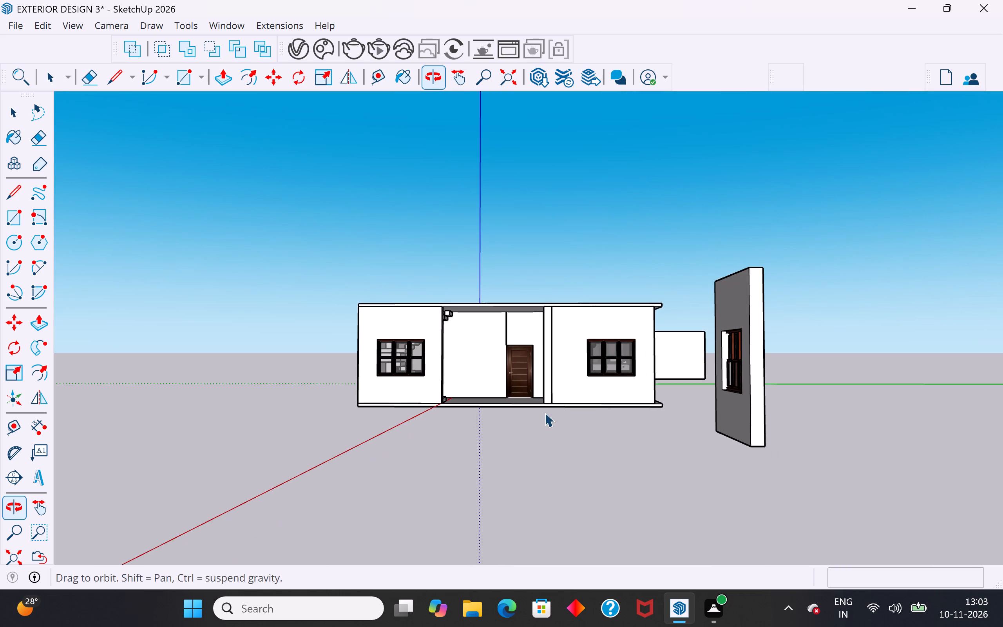
{"action": "scroll", "coordinate": [534, 395], "scroll_direction": "up", "scroll_amount": 4}
{"action": "middle_click_drag", "start_coordinate": [534, 391], "coordinate": [543, 413]}
{"action": "scroll", "coordinate": [522, 428], "scroll_direction": "up", "scroll_amount": 2}
{"action": "middle_click_drag", "start_coordinate": [528, 443], "coordinate": [534, 466]}
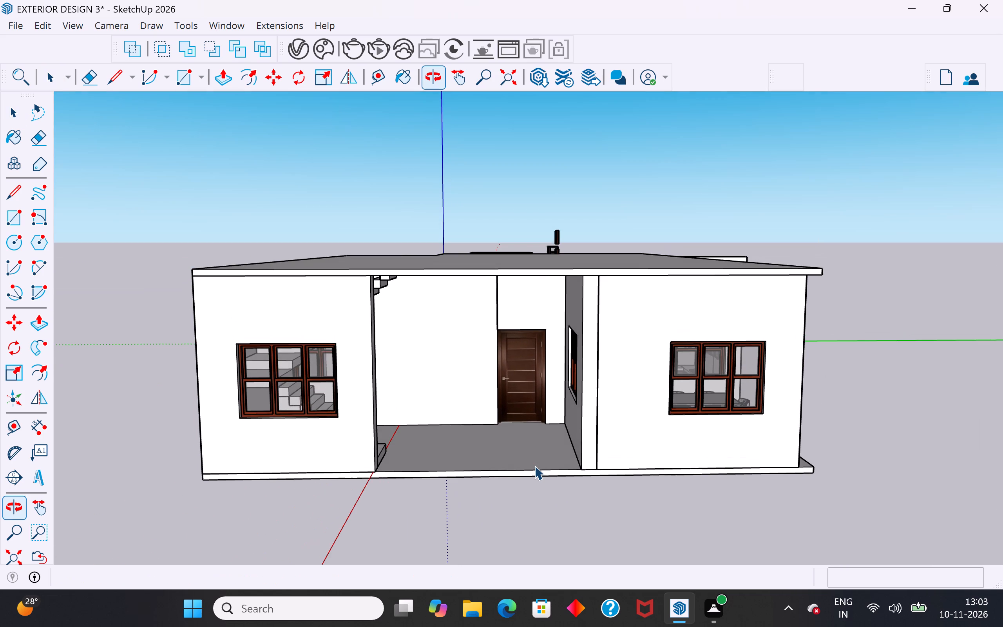
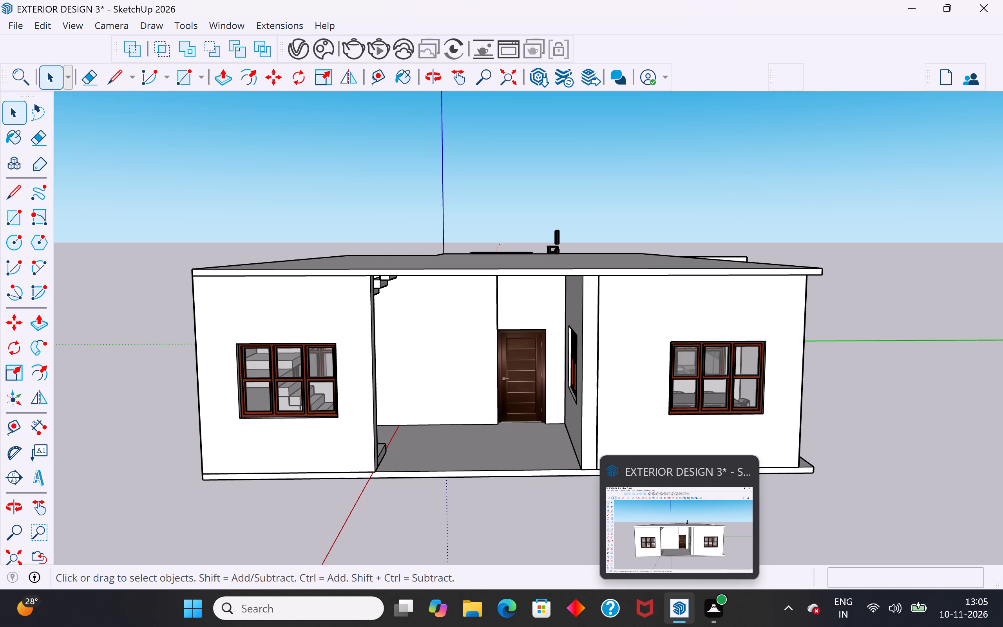
Search the 3D Warehouse for "big door" in place of the previous hanging light search.
{"action": "left_click", "coordinate": [402, 525]}
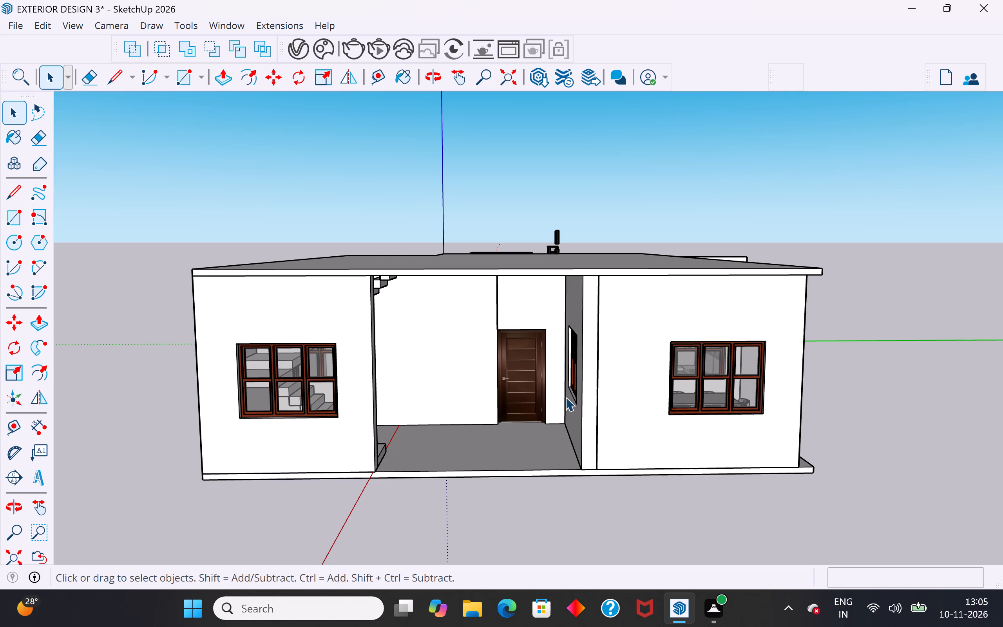
{"action": "scroll", "coordinate": [565, 397], "scroll_direction": "down", "scroll_amount": 5}
{"action": "left_click", "coordinate": [224, 25]}
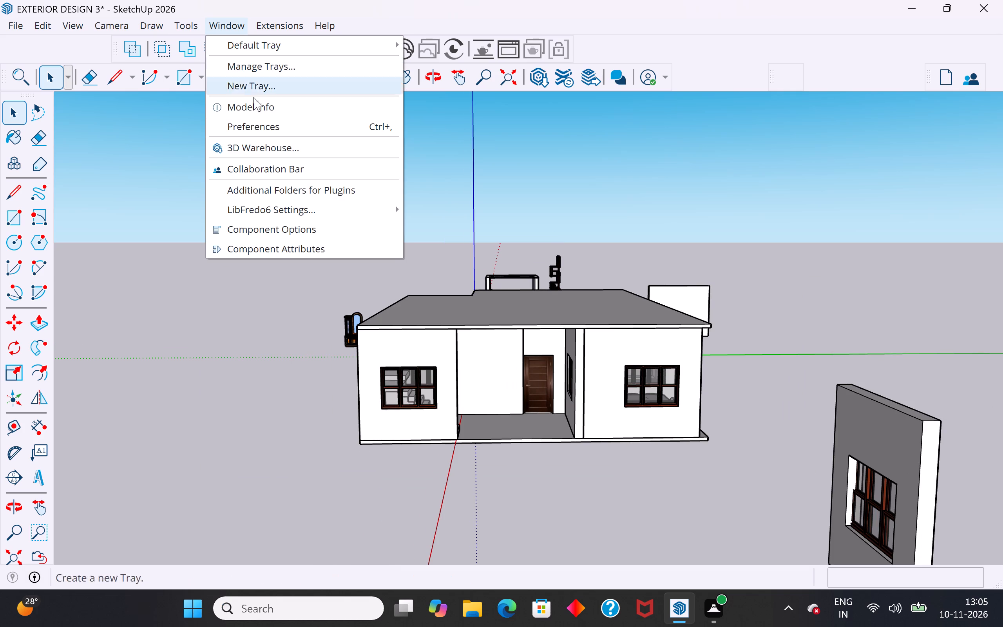
{"action": "left_click", "coordinate": [247, 146]}
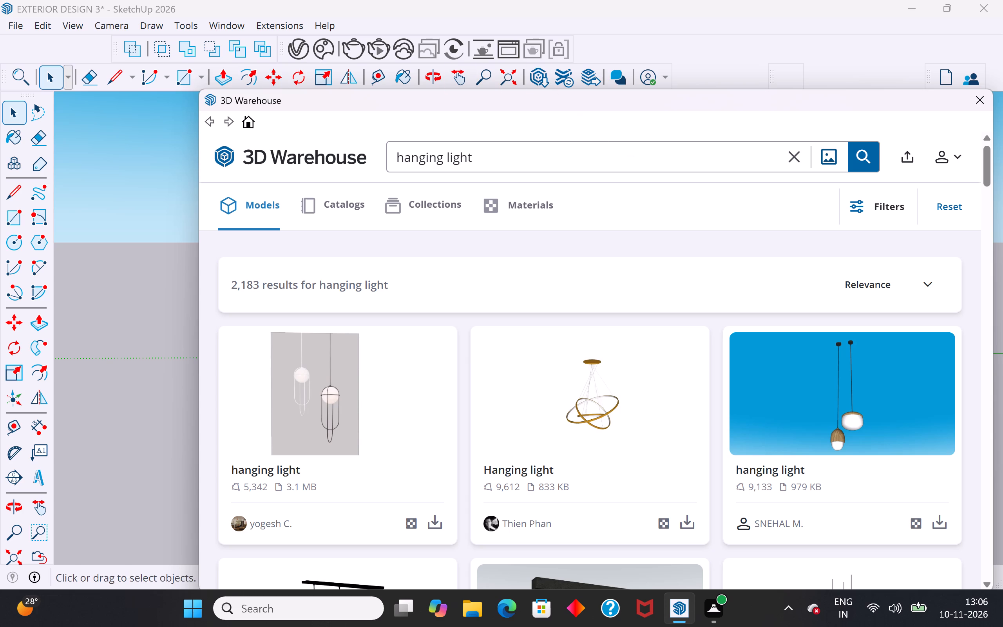
{"action": "left_click", "coordinate": [801, 160]}
{"action": "left_click", "coordinate": [759, 162]}
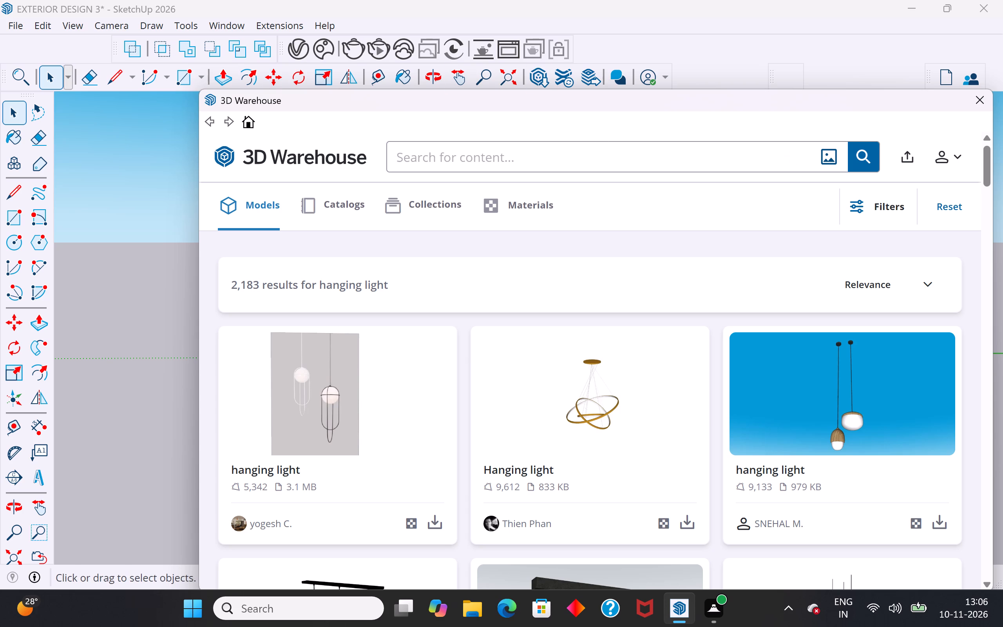
{"action": "type", "text": "big door"}
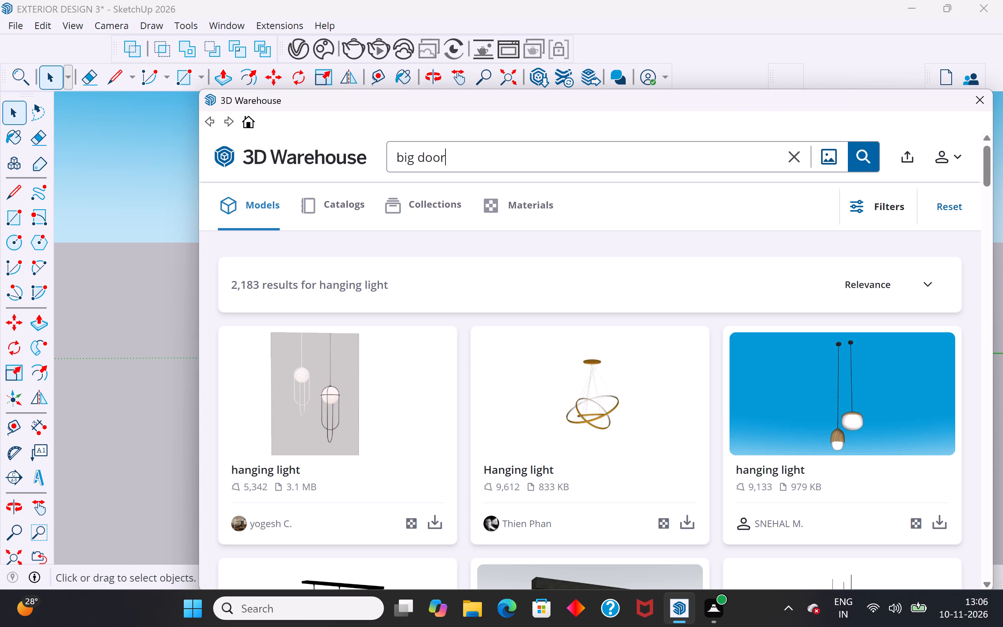
{"action": "key", "text": "Return"}
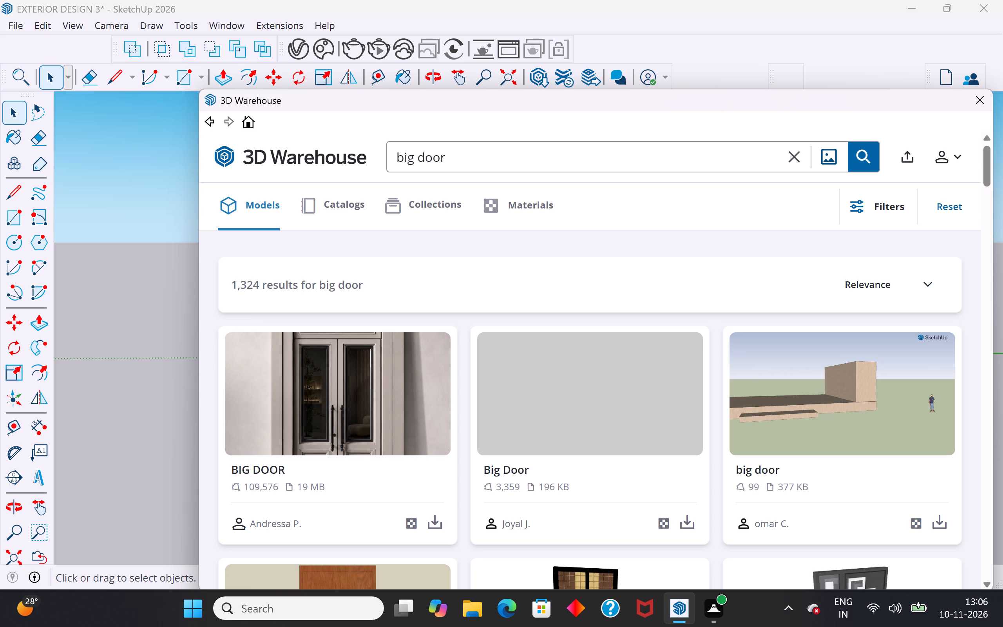
Examine the big door search results for a large door model suited to the house.
{"action": "scroll", "coordinate": [759, 162], "scroll_direction": "down", "scroll_amount": 3}
{"action": "scroll", "coordinate": [755, 125], "scroll_direction": "down", "scroll_amount": 4}
{"action": "scroll", "coordinate": [898, 188], "scroll_direction": "down", "scroll_amount": 3}
{"action": "scroll", "coordinate": [744, 405], "scroll_direction": "down", "scroll_amount": 1}
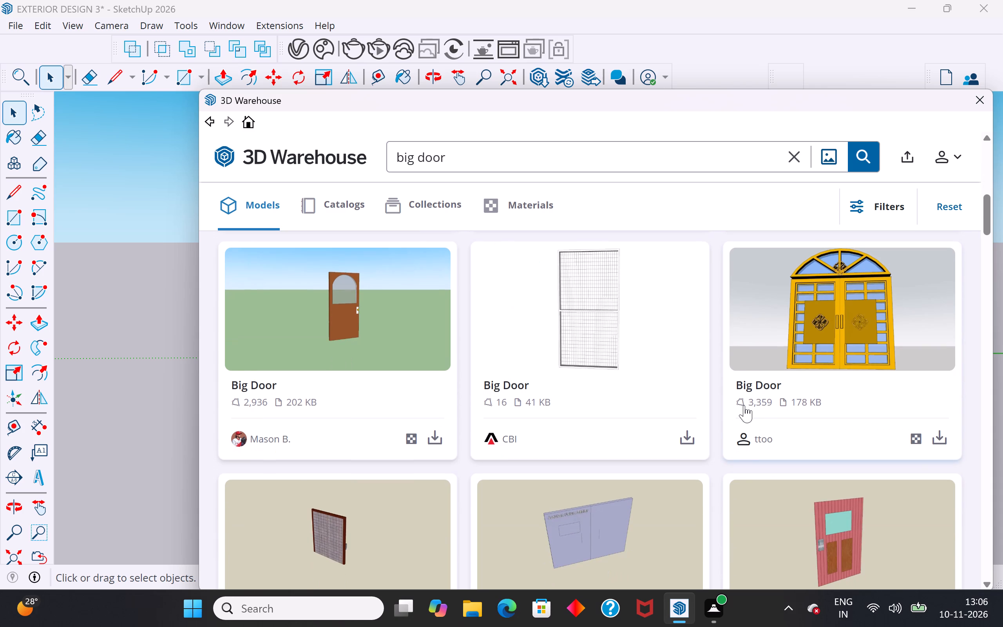
{"action": "scroll", "coordinate": [744, 405], "scroll_direction": "down", "scroll_amount": 5}
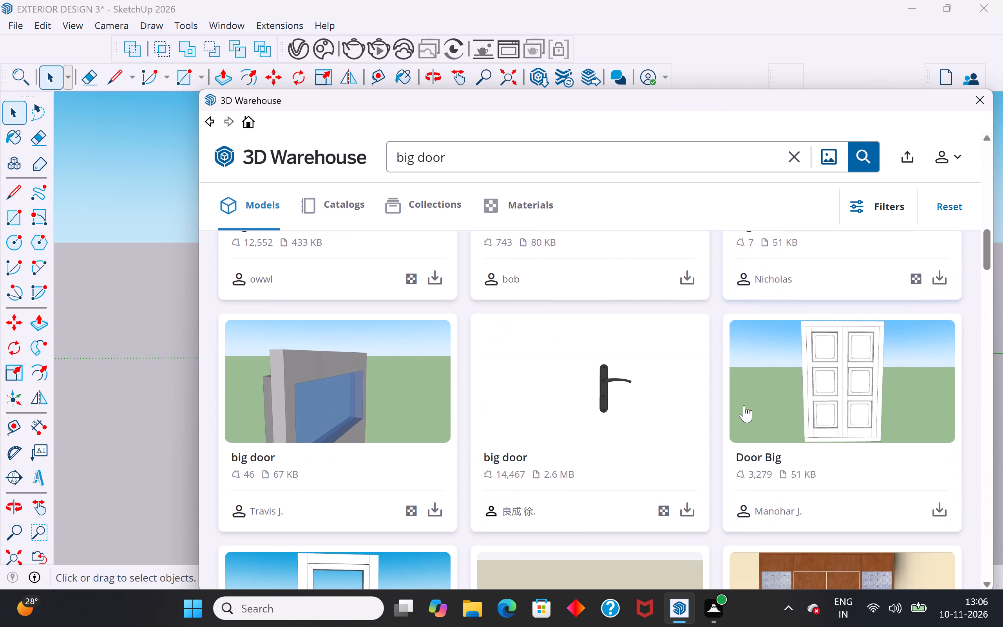
{"action": "scroll", "coordinate": [744, 405], "scroll_direction": "down", "scroll_amount": 5}
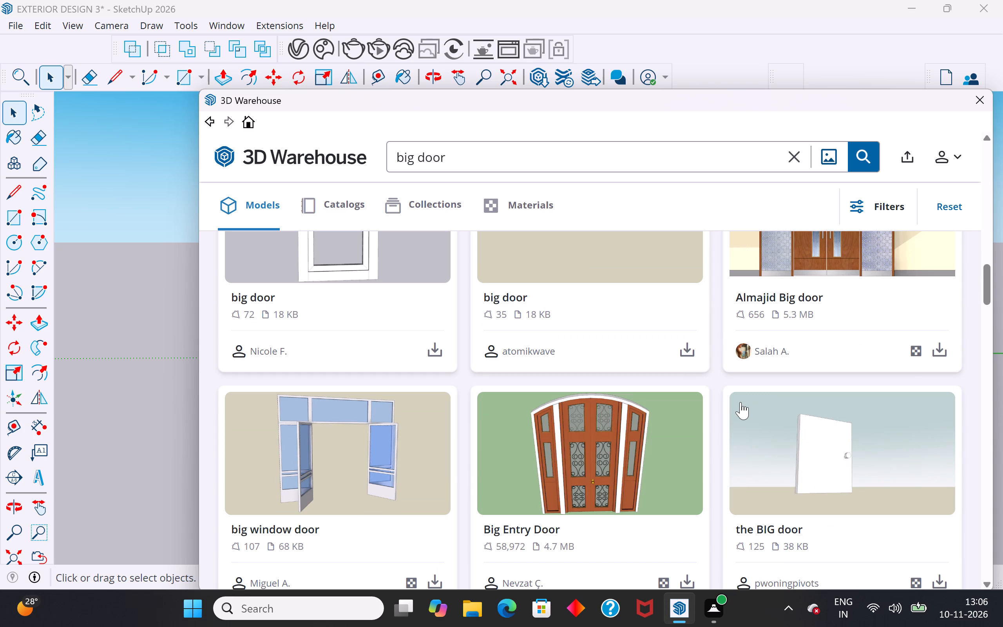
{"action": "scroll", "coordinate": [523, 463], "scroll_direction": "down", "scroll_amount": 6}
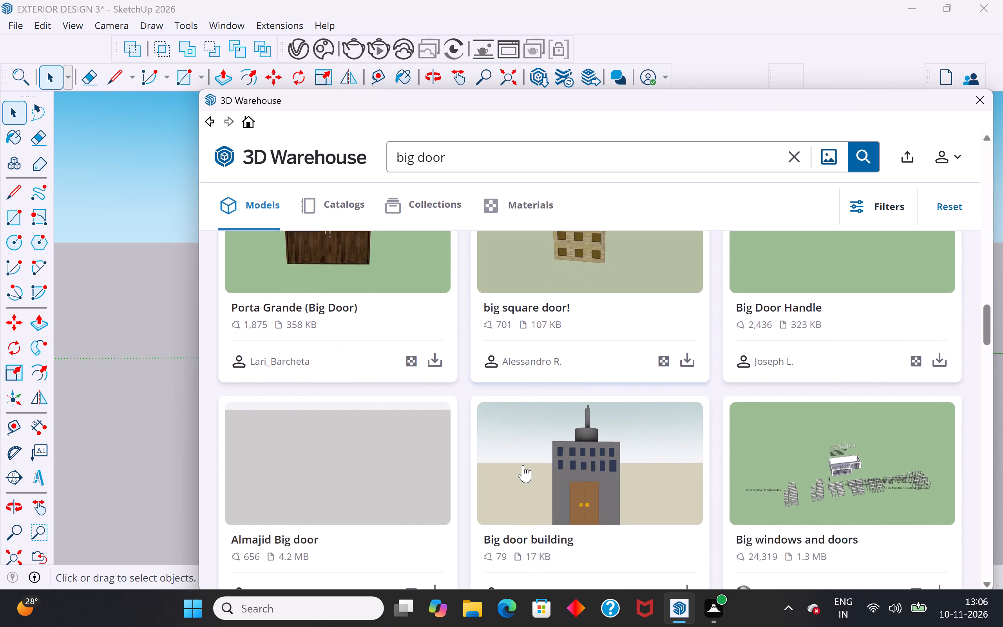
{"action": "scroll", "coordinate": [523, 465], "scroll_direction": "down", "scroll_amount": 7}
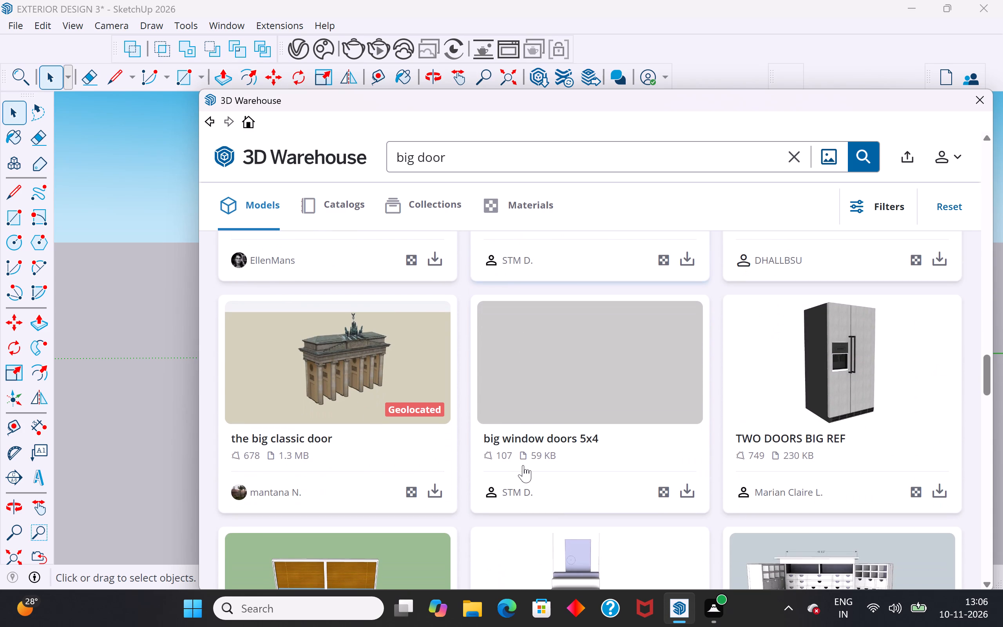
{"action": "scroll", "coordinate": [523, 465], "scroll_direction": "down", "scroll_amount": 2}
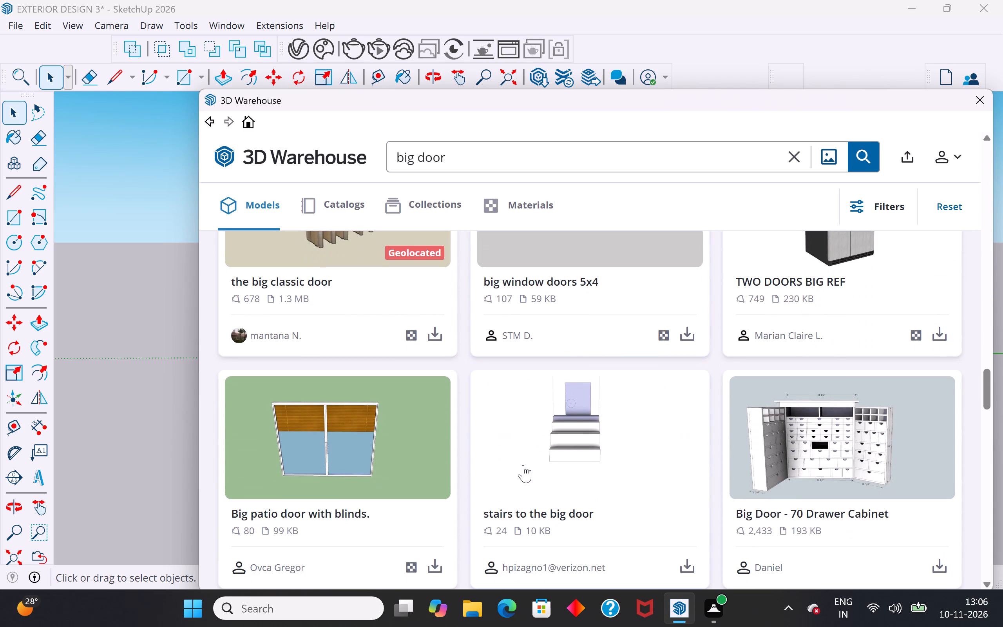
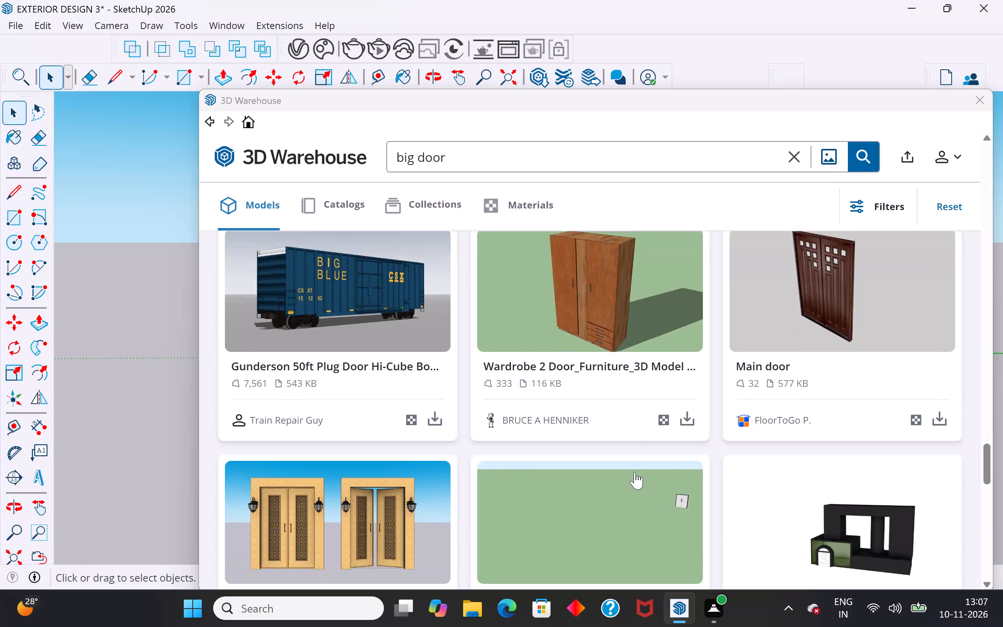
Examine the remaining big door results for a suitable entrance door, and close the 3D Warehouse.
{"action": "scroll", "coordinate": [635, 472], "scroll_direction": "down", "scroll_amount": 1}
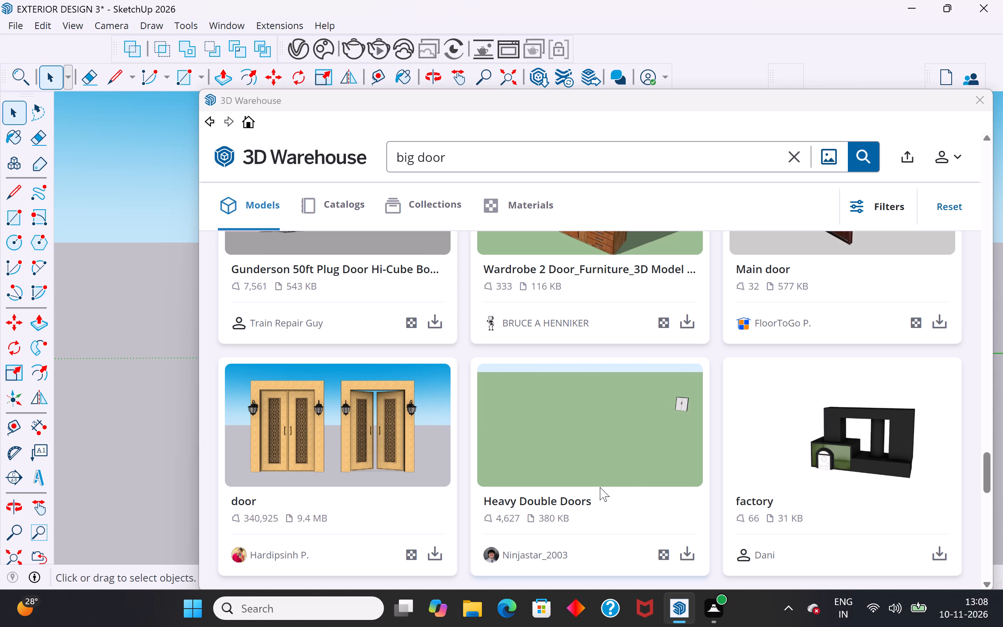
{"action": "scroll", "coordinate": [561, 489], "scroll_direction": "down", "scroll_amount": 7}
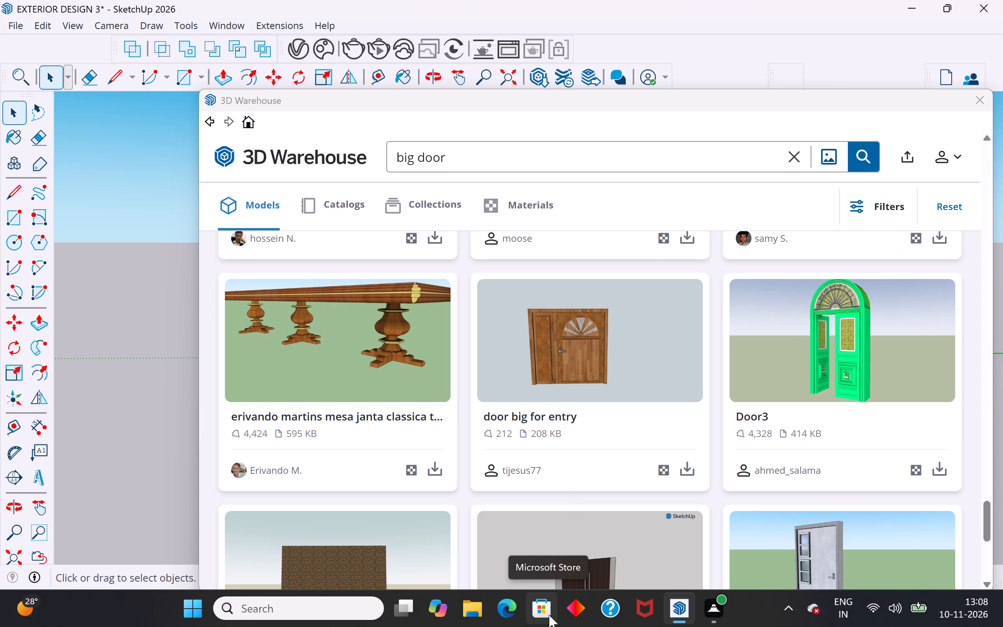
{"action": "scroll", "coordinate": [549, 615], "scroll_direction": "down", "scroll_amount": 1}
{"action": "scroll", "coordinate": [614, 514], "scroll_direction": "down", "scroll_amount": 3}
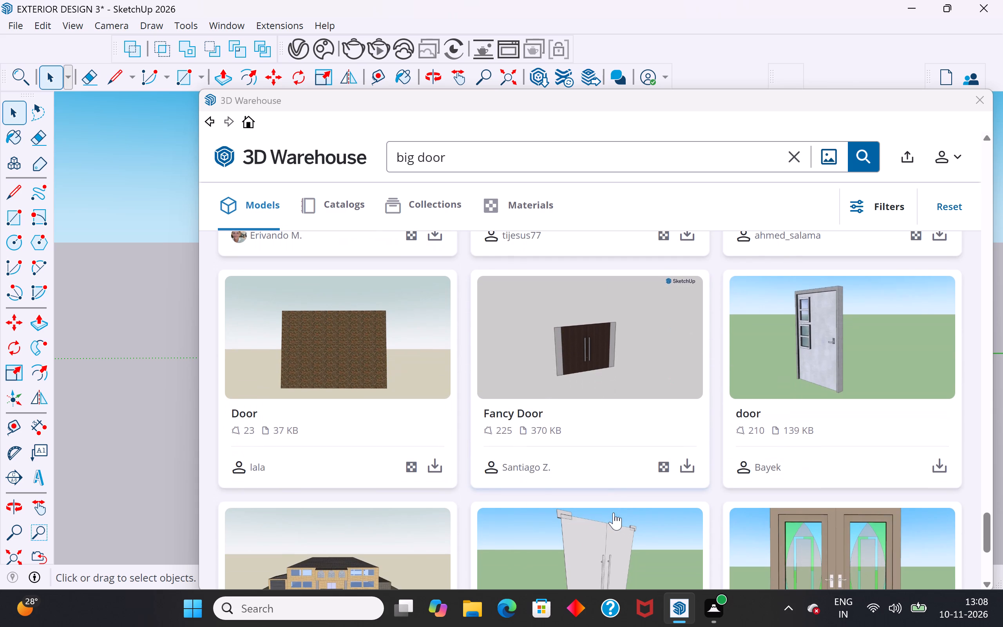
{"action": "scroll", "coordinate": [614, 513], "scroll_direction": "down", "scroll_amount": 2}
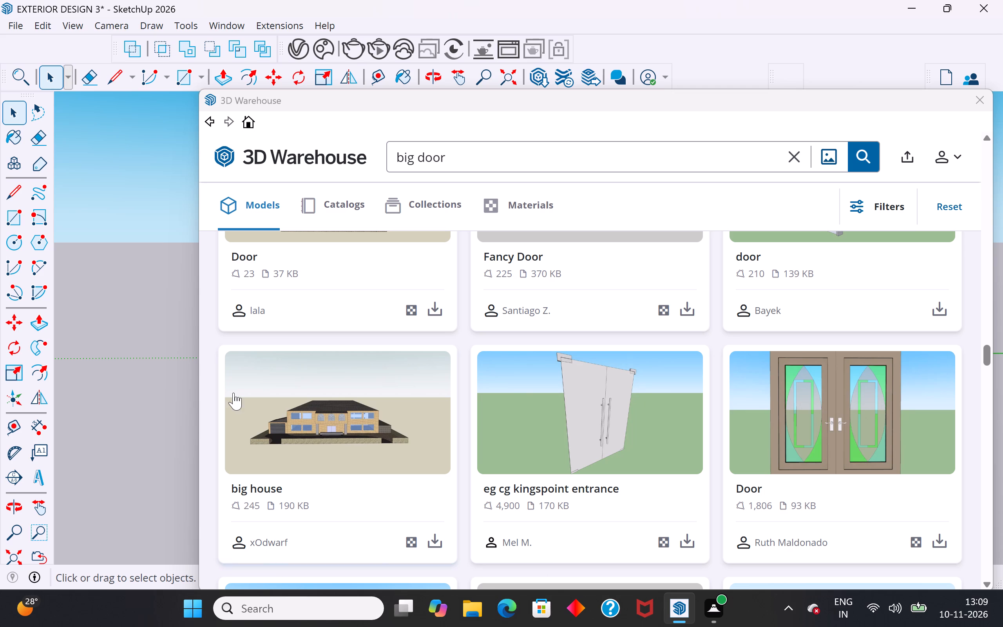
{"action": "left_click", "coordinate": [168, 393]}
{"action": "left_click", "coordinate": [975, 102]}
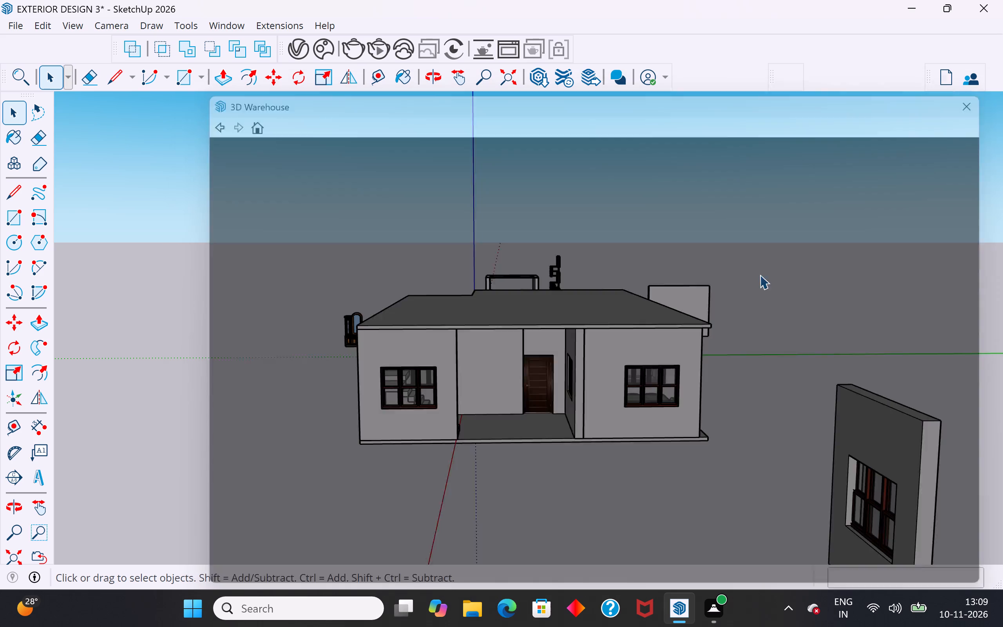
Examine the house exterior from the front and side, including its flat roof, windows and entrance porch.
{"action": "scroll", "coordinate": [567, 402], "scroll_direction": "down", "scroll_amount": 5}
{"action": "middle_click_drag", "start_coordinate": [547, 418], "coordinate": [552, 431]}
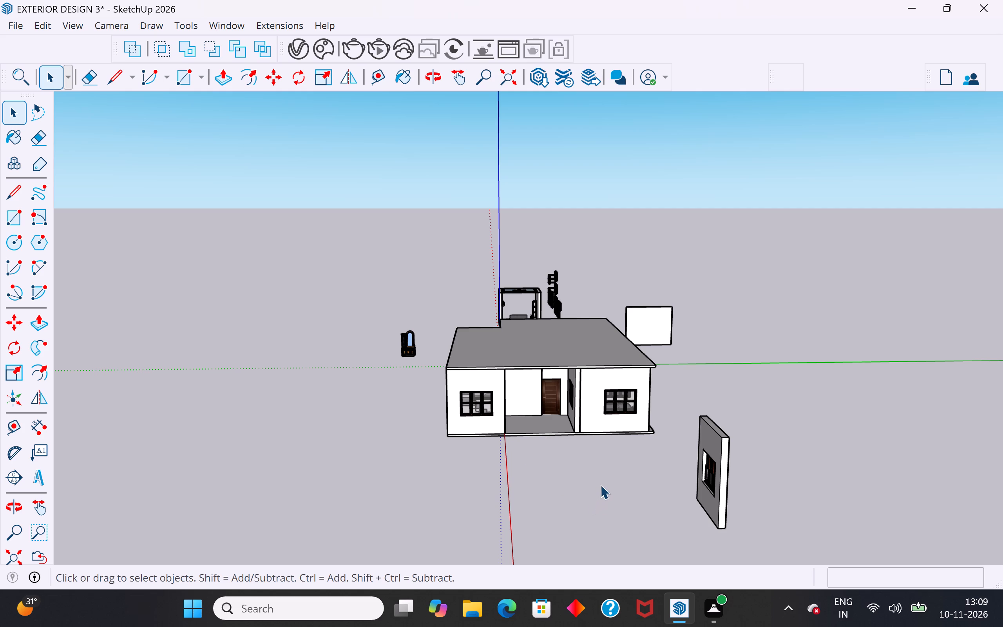
{"action": "scroll", "coordinate": [601, 481], "scroll_direction": "up", "scroll_amount": 2}
{"action": "middle_click_drag", "start_coordinate": [608, 432], "coordinate": [865, 430]}
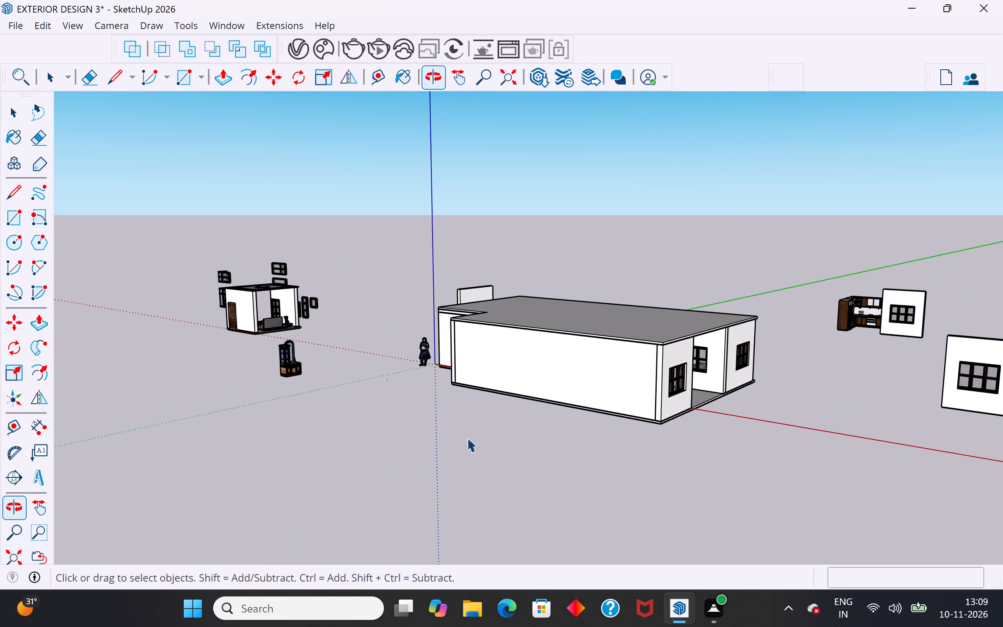
{"action": "scroll", "coordinate": [371, 418], "scroll_direction": "up", "scroll_amount": 2}
{"action": "scroll", "coordinate": [347, 427], "scroll_direction": "down", "scroll_amount": 7}
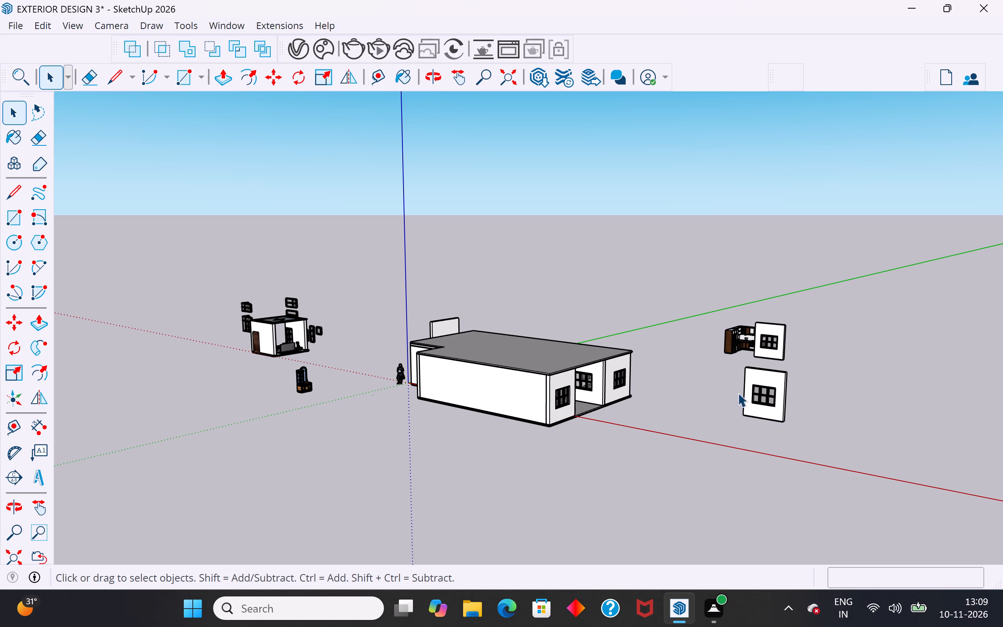
{"action": "scroll", "coordinate": [552, 455], "scroll_direction": "down", "scroll_amount": 4}
{"action": "middle_click_drag", "start_coordinate": [673, 400], "coordinate": [564, 400]}
{"action": "scroll", "coordinate": [670, 569], "scroll_direction": "up", "scroll_amount": 2}
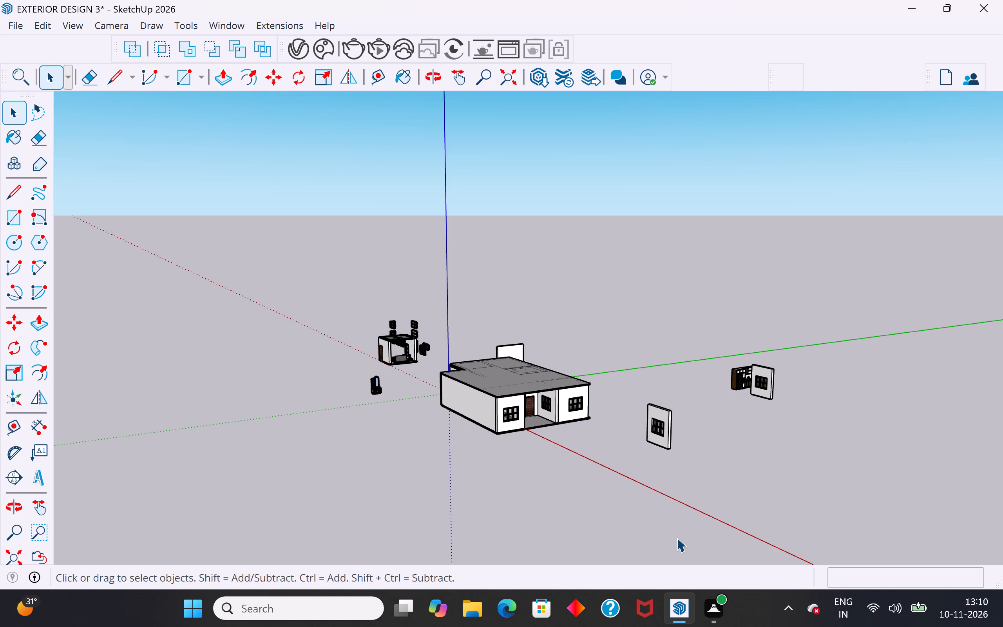
{"action": "scroll", "coordinate": [617, 435], "scroll_direction": "down", "scroll_amount": 3}
{"action": "middle_click_drag", "start_coordinate": [686, 459], "coordinate": [594, 454]}
{"action": "scroll", "coordinate": [525, 401], "scroll_direction": "up", "scroll_amount": 14}
{"action": "middle_click_drag", "start_coordinate": [513, 457], "coordinate": [490, 420]}
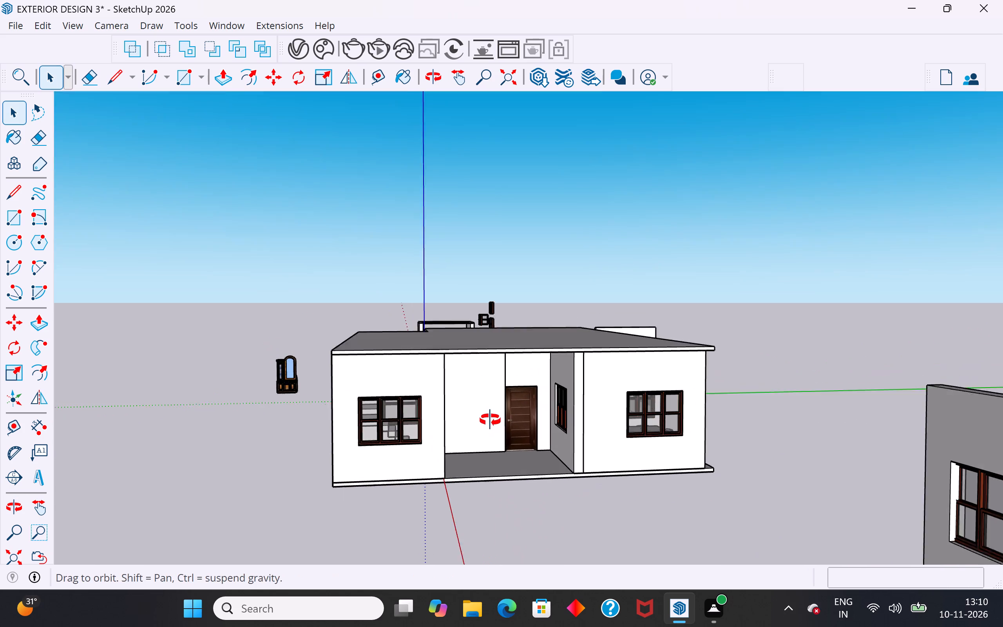
{"action": "middle_click_drag", "start_coordinate": [490, 420], "coordinate": [490, 420]}
{"action": "scroll", "coordinate": [441, 458], "scroll_direction": "up", "scroll_amount": 1}
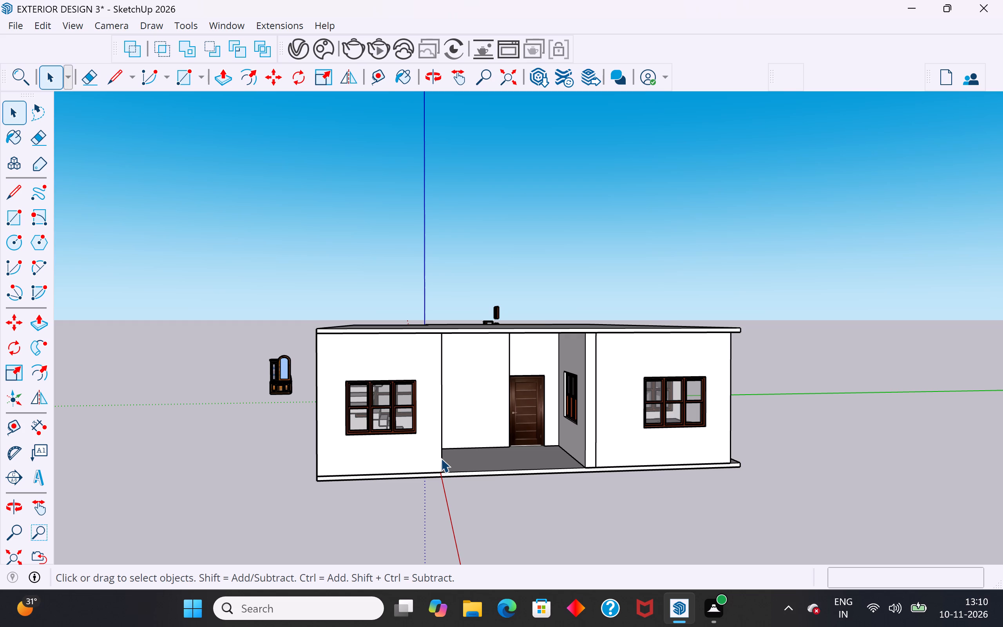
{"action": "scroll", "coordinate": [507, 503], "scroll_direction": "down", "scroll_amount": 2}
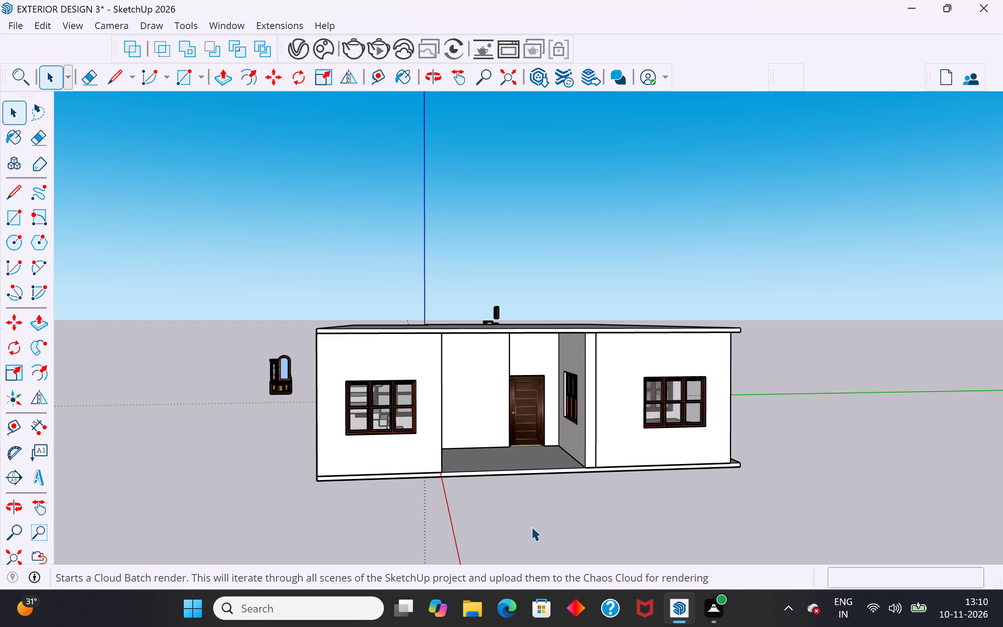
{"action": "scroll", "coordinate": [531, 527], "scroll_direction": "down", "scroll_amount": 2}
{"action": "middle_click_drag", "start_coordinate": [606, 448], "coordinate": [561, 448]}
{"action": "scroll", "coordinate": [447, 418], "scroll_direction": "up", "scroll_amount": 3}
{"action": "middle_click_drag", "start_coordinate": [445, 426], "coordinate": [449, 414]}
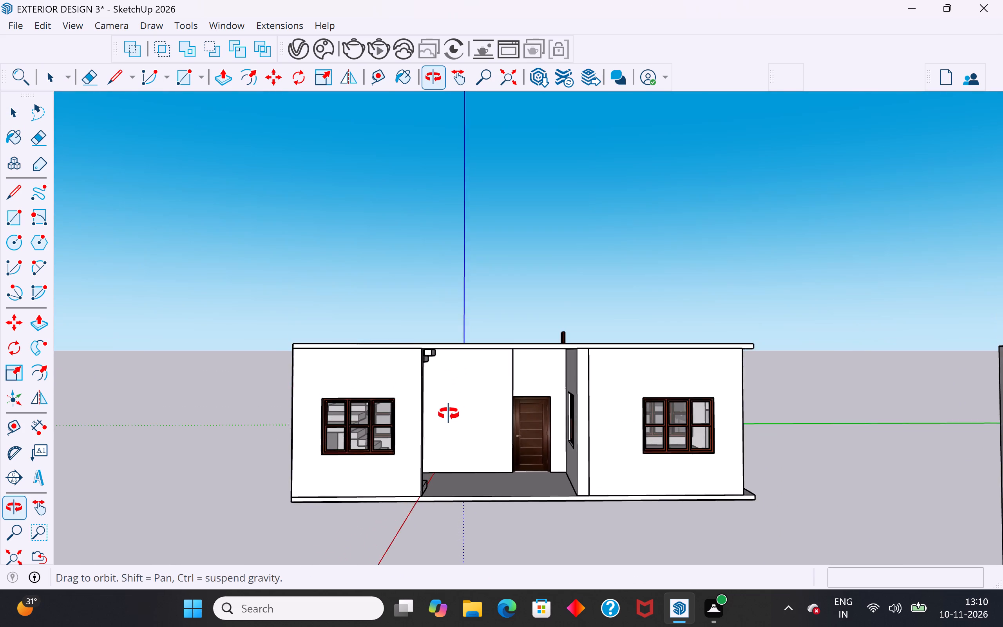
{"action": "middle_click_drag", "start_coordinate": [449, 414], "coordinate": [449, 414]}
{"action": "scroll", "coordinate": [516, 291], "scroll_direction": "down", "scroll_amount": 3}
{"action": "middle_click_drag", "start_coordinate": [518, 375], "coordinate": [527, 422]}
{"action": "scroll", "coordinate": [545, 417], "scroll_direction": "up", "scroll_amount": 7}
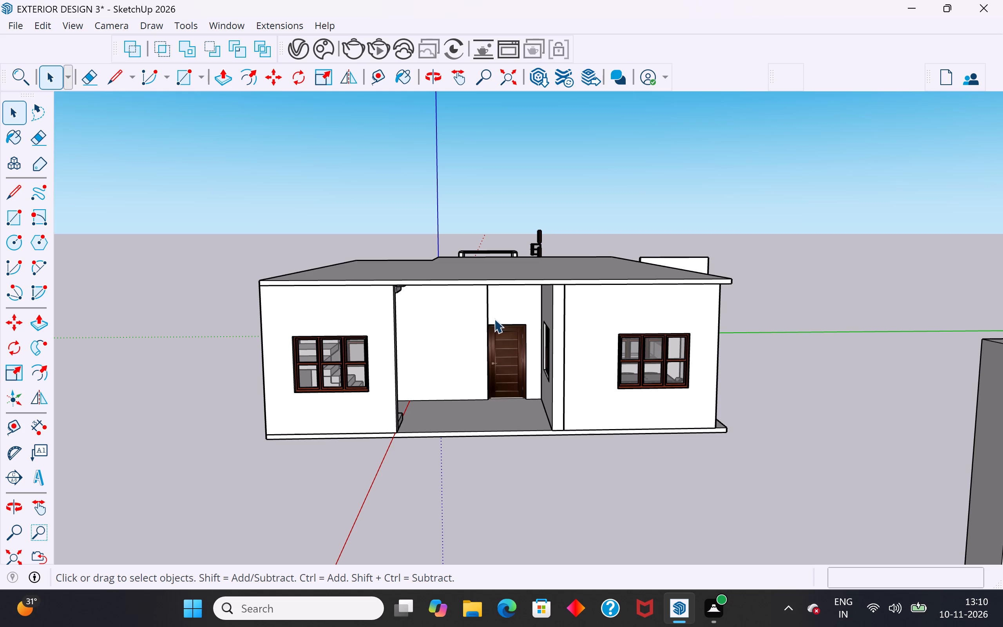
{"action": "scroll", "coordinate": [467, 377], "scroll_direction": "down", "scroll_amount": 2}
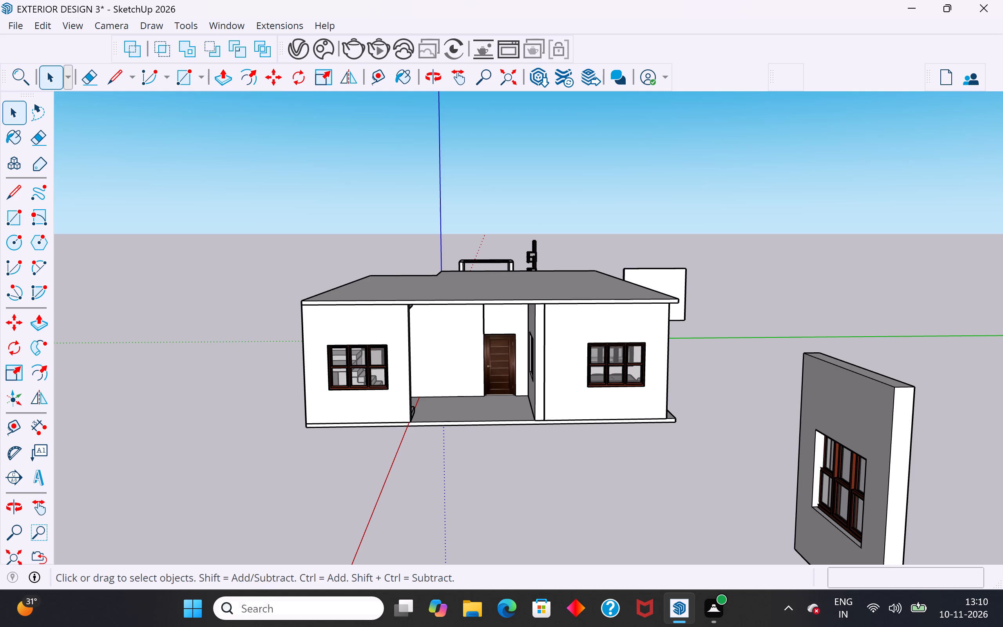
{"action": "scroll", "coordinate": [409, 493], "scroll_direction": "down", "scroll_amount": 2}
{"action": "middle_click_drag", "start_coordinate": [491, 441], "coordinate": [490, 491]}
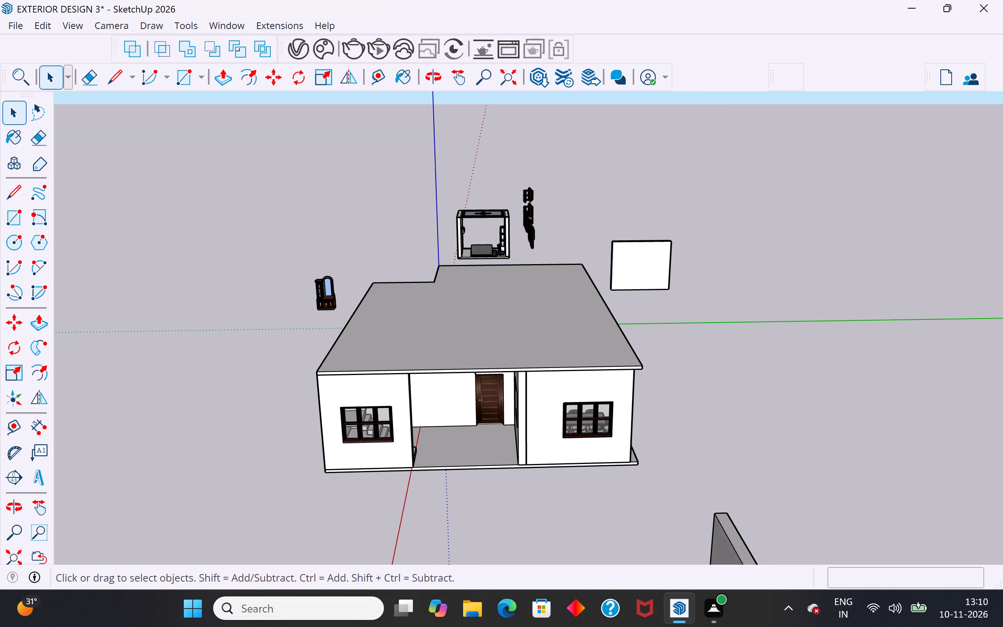
{"action": "left_click", "coordinate": [334, 613]}
{"action": "left_click", "coordinate": [921, 235]}
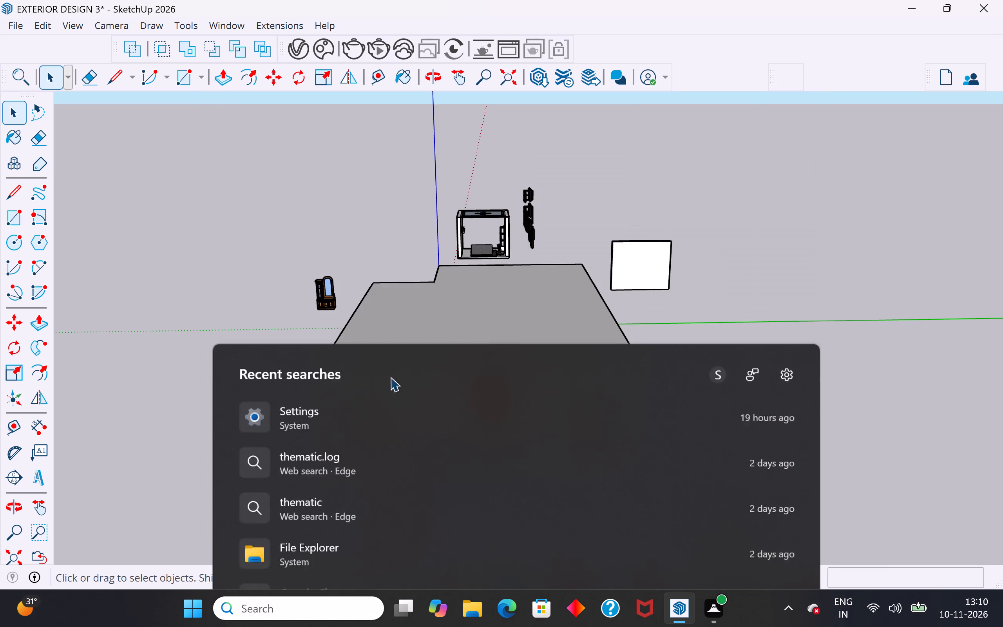
Inspect the front porch opening up close, including the entrance door, staircase and wall edges around it.
{"action": "scroll", "coordinate": [311, 397], "scroll_direction": "down", "scroll_amount": 1}
{"action": "middle_click_drag", "start_coordinate": [397, 469], "coordinate": [400, 397]}
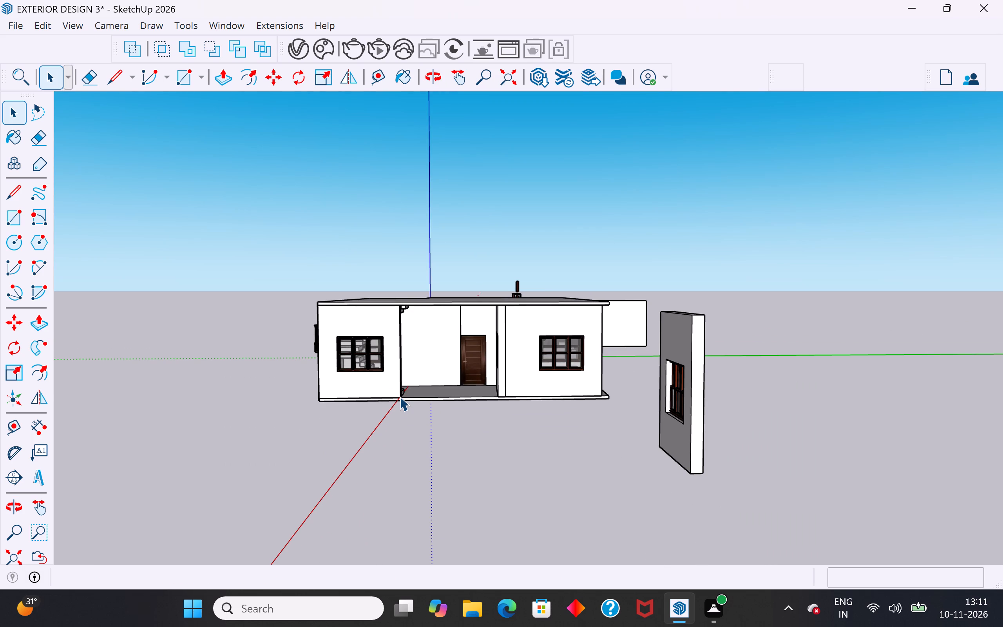
{"action": "scroll", "coordinate": [430, 323], "scroll_direction": "up", "scroll_amount": 2}
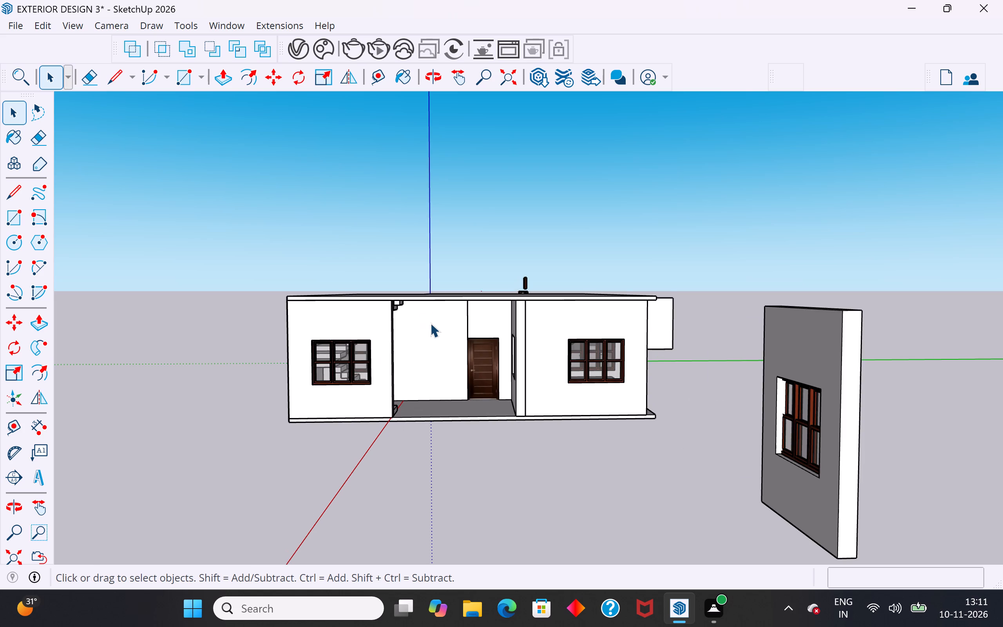
{"action": "middle_click_drag", "start_coordinate": [430, 323], "coordinate": [451, 343]}
{"action": "scroll", "coordinate": [471, 366], "scroll_direction": "up", "scroll_amount": 1}
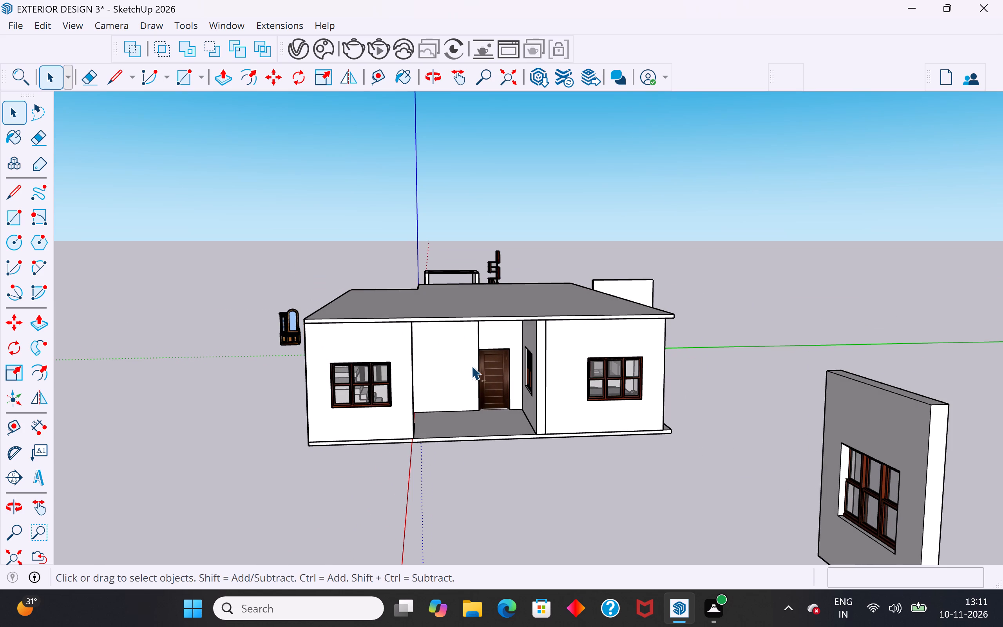
{"action": "scroll", "coordinate": [471, 366], "scroll_direction": "up", "scroll_amount": 2}
{"action": "middle_click_drag", "start_coordinate": [528, 418], "coordinate": [540, 424]}
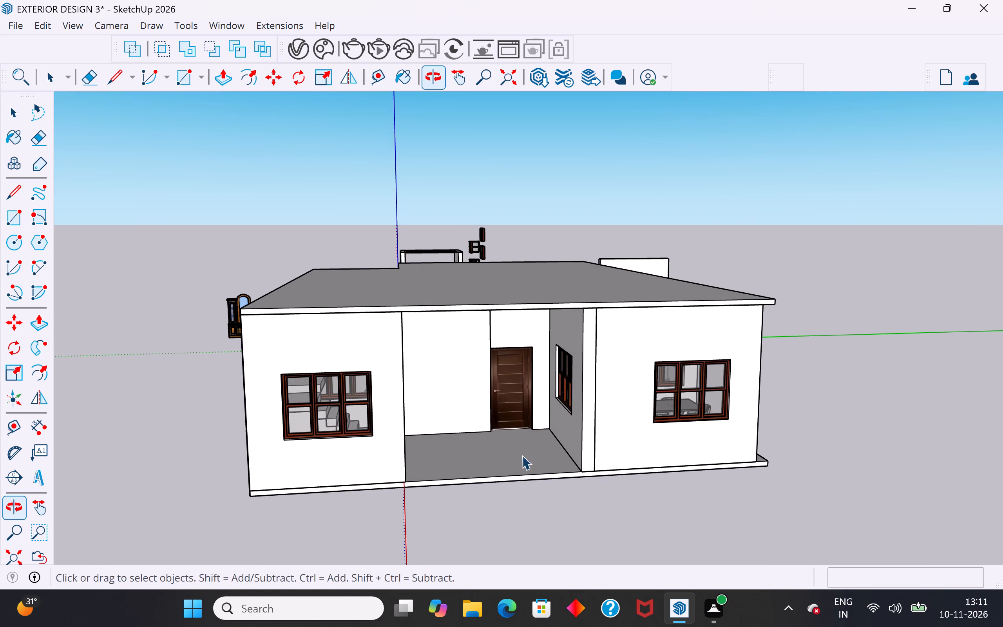
{"action": "scroll", "coordinate": [504, 448], "scroll_direction": "up", "scroll_amount": 2}
{"action": "middle_click_drag", "start_coordinate": [472, 437], "coordinate": [411, 437]}
{"action": "scroll", "coordinate": [318, 407], "scroll_direction": "up", "scroll_amount": 1}
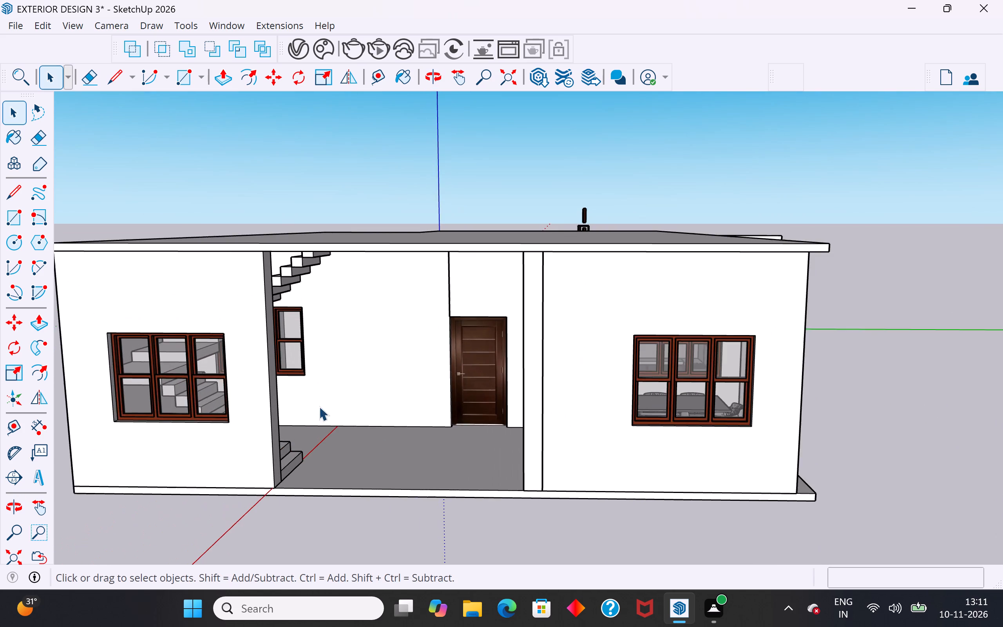
{"action": "scroll", "coordinate": [319, 406], "scroll_direction": "up", "scroll_amount": 2}
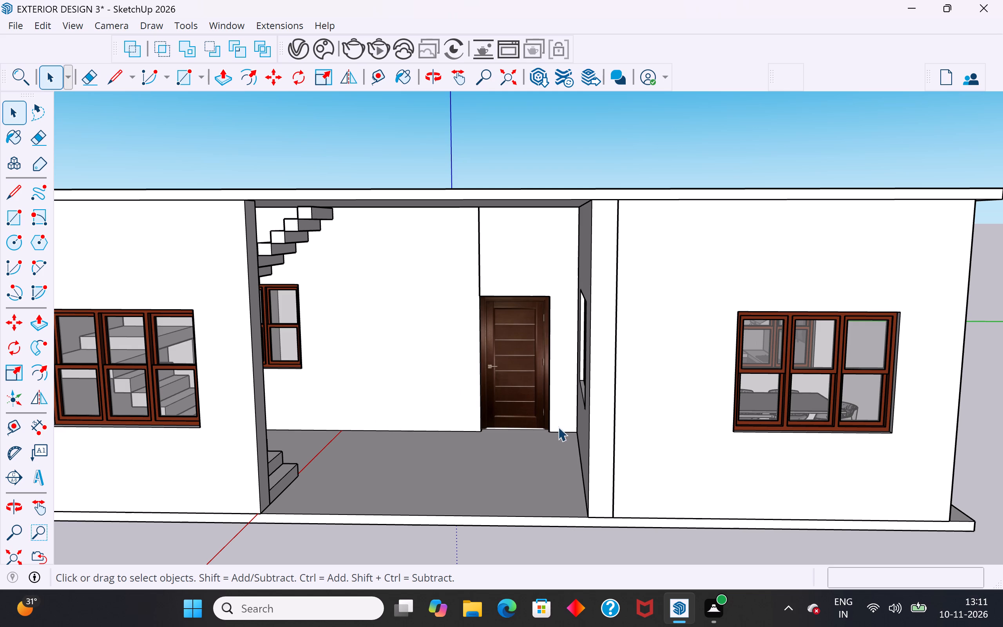
Draw a vertical rectangle about 10' 11" by 1' 7" at the stair-side edge of the porch opening, from the roof slab down to the base.
{"action": "middle_click_drag", "start_coordinate": [583, 429], "coordinate": [599, 440]}
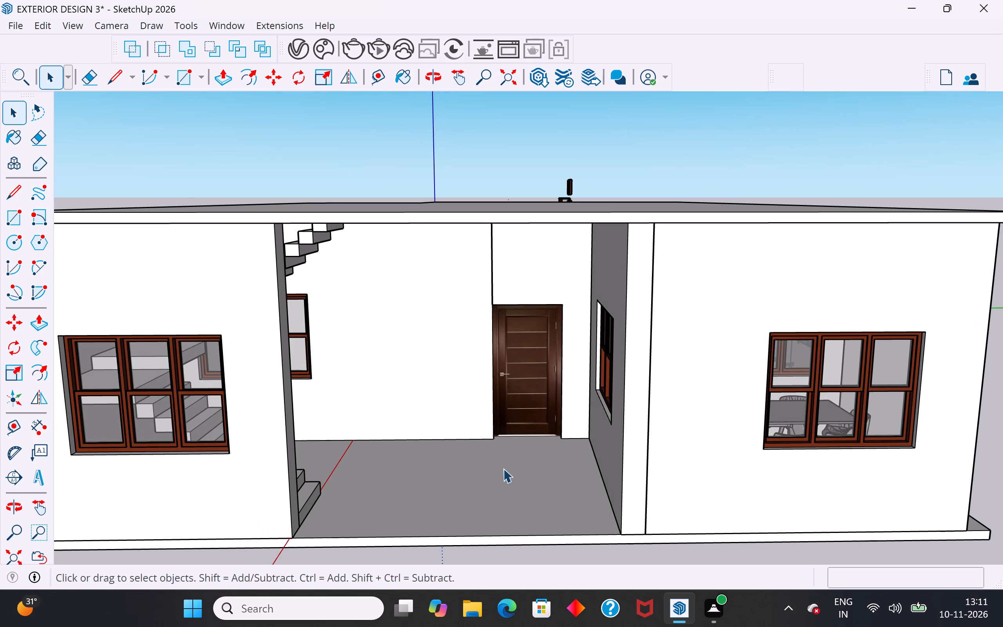
{"action": "middle_click_drag", "start_coordinate": [358, 217], "coordinate": [362, 188]}
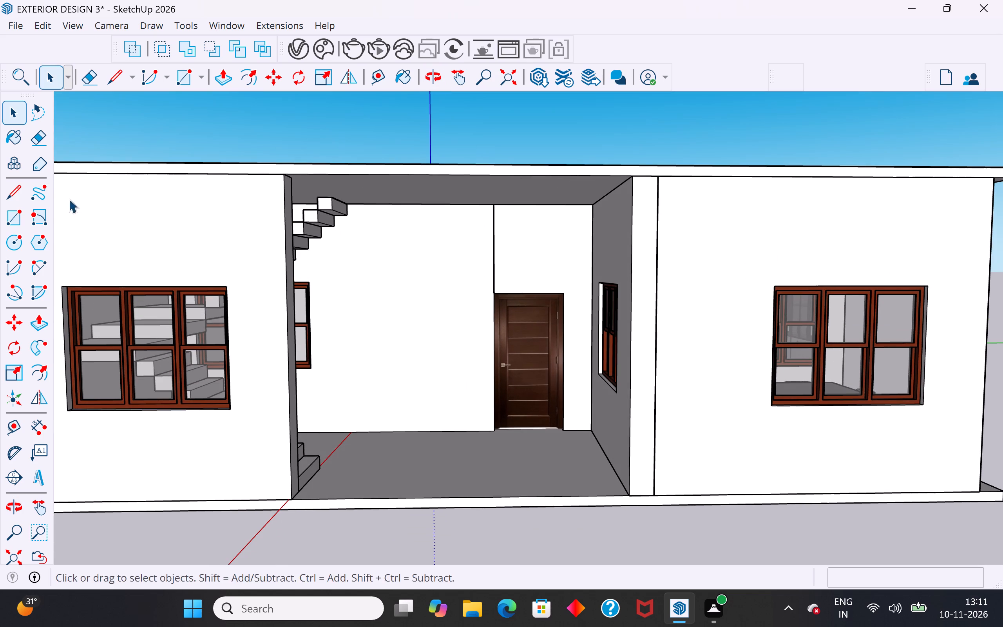
{"action": "left_click", "coordinate": [17, 220]}
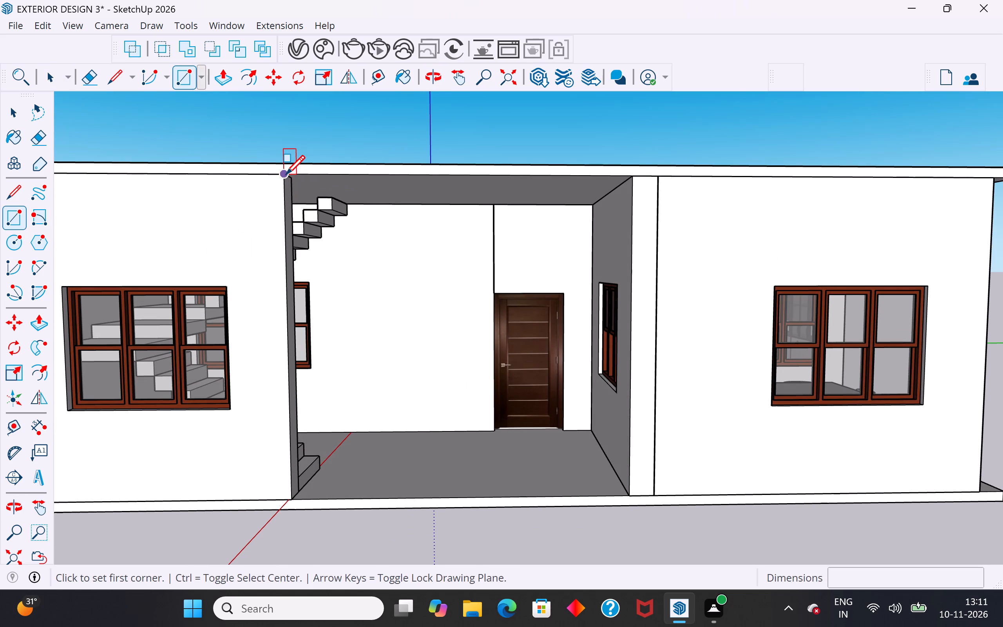
{"action": "left_click", "coordinate": [286, 176]}
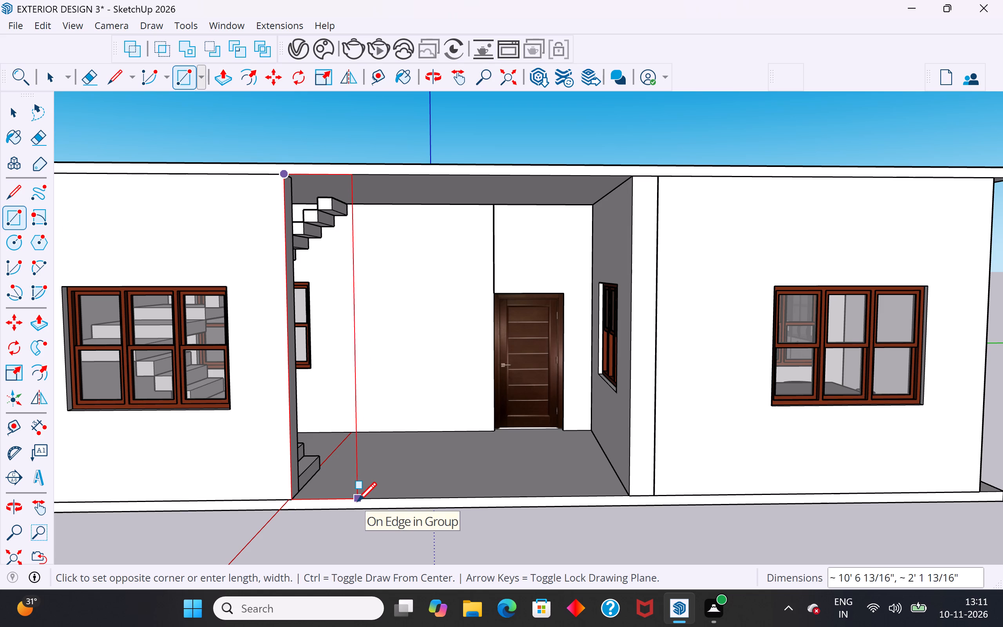
{"action": "left_click", "coordinate": [342, 507]}
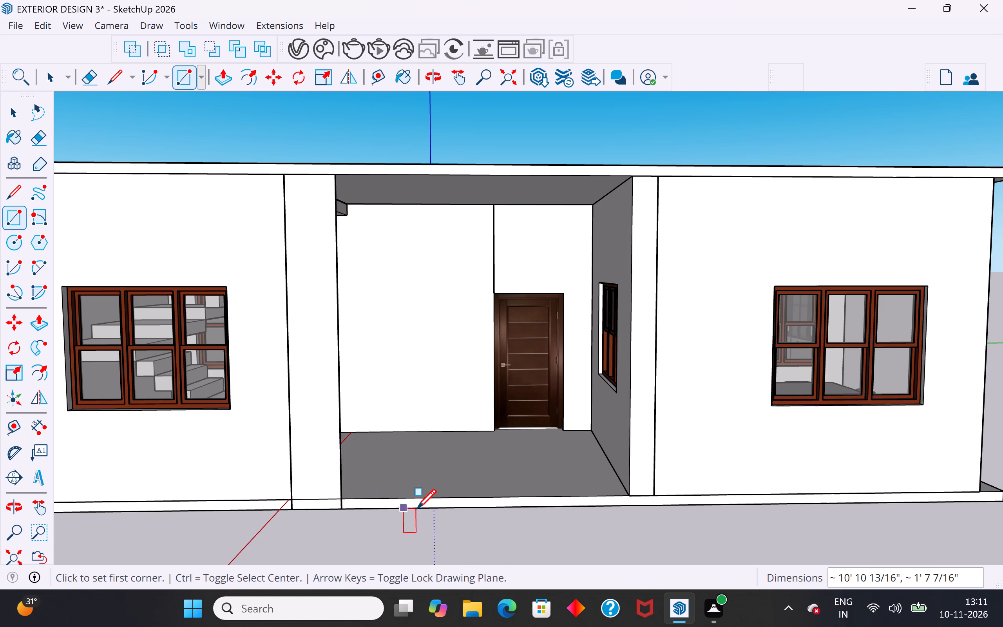
Scale the new porch rectangle's lower edge up to the top of the base slab, keeping its width.
{"action": "scroll", "coordinate": [417, 510], "scroll_direction": "down", "scroll_amount": 4}
{"action": "middle_click_drag", "start_coordinate": [417, 510], "coordinate": [426, 508]}
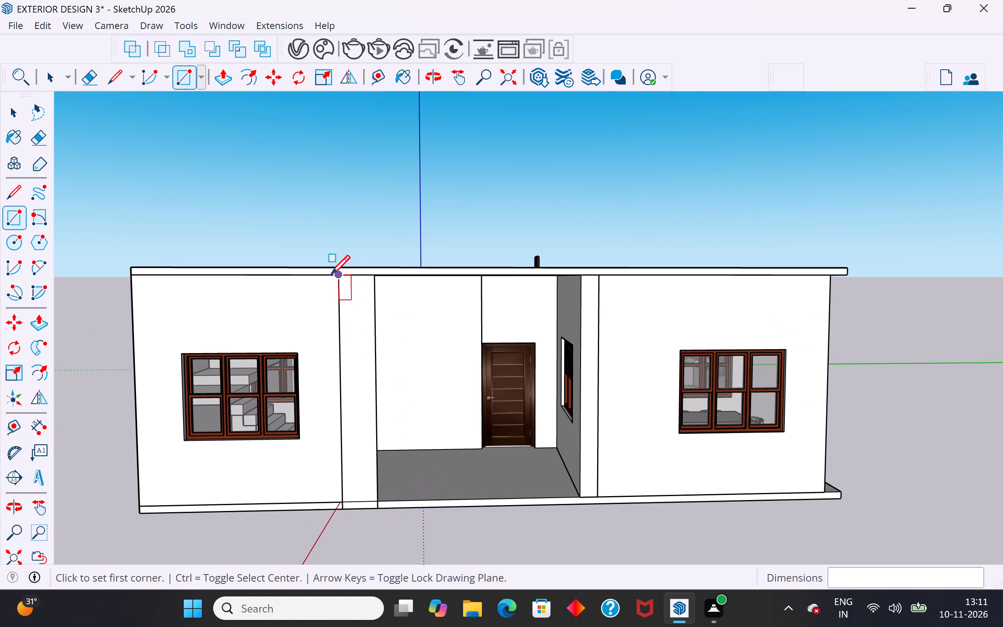
{"action": "left_click", "coordinate": [13, 113]}
{"action": "left_click", "coordinate": [361, 484]}
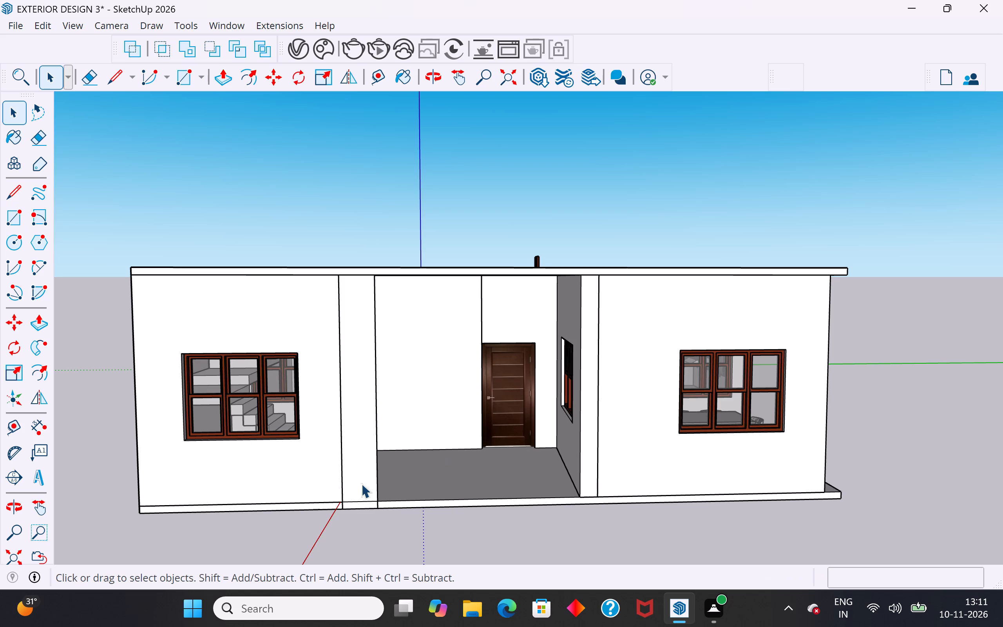
{"action": "scroll", "coordinate": [369, 577], "scroll_direction": "up", "scroll_amount": 4}
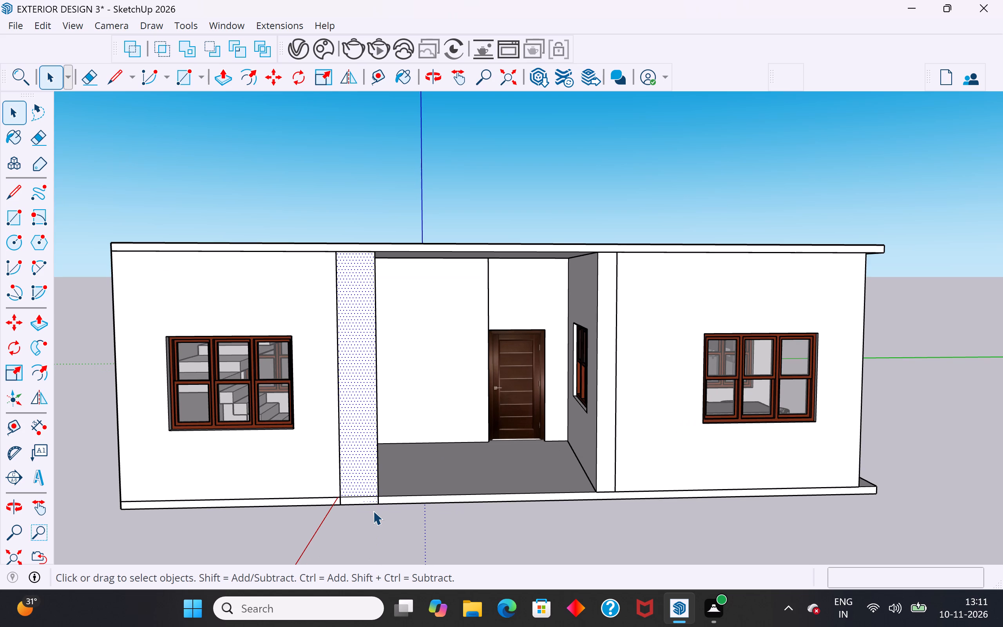
{"action": "key", "text": "s"}
{"action": "scroll", "coordinate": [350, 502], "scroll_direction": "up", "scroll_amount": 8}
{"action": "left_click", "coordinate": [364, 507]}
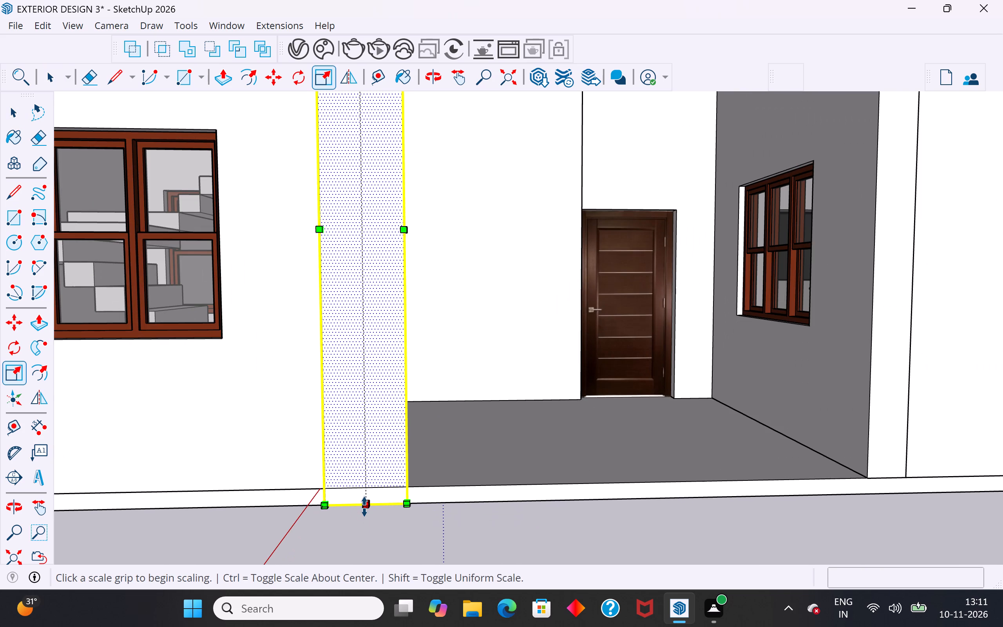
{"action": "left_click", "coordinate": [367, 489]}
{"action": "scroll", "coordinate": [390, 525], "scroll_direction": "down", "scroll_amount": 5}
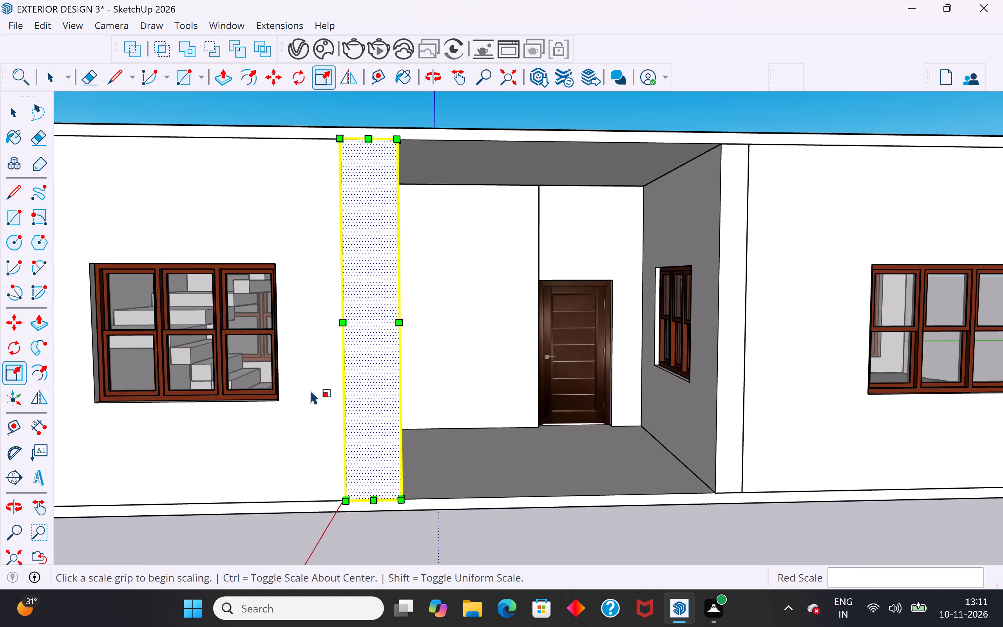
{"action": "scroll", "coordinate": [434, 499], "scroll_direction": "down", "scroll_amount": 5}
{"action": "left_click", "coordinate": [22, 116]}
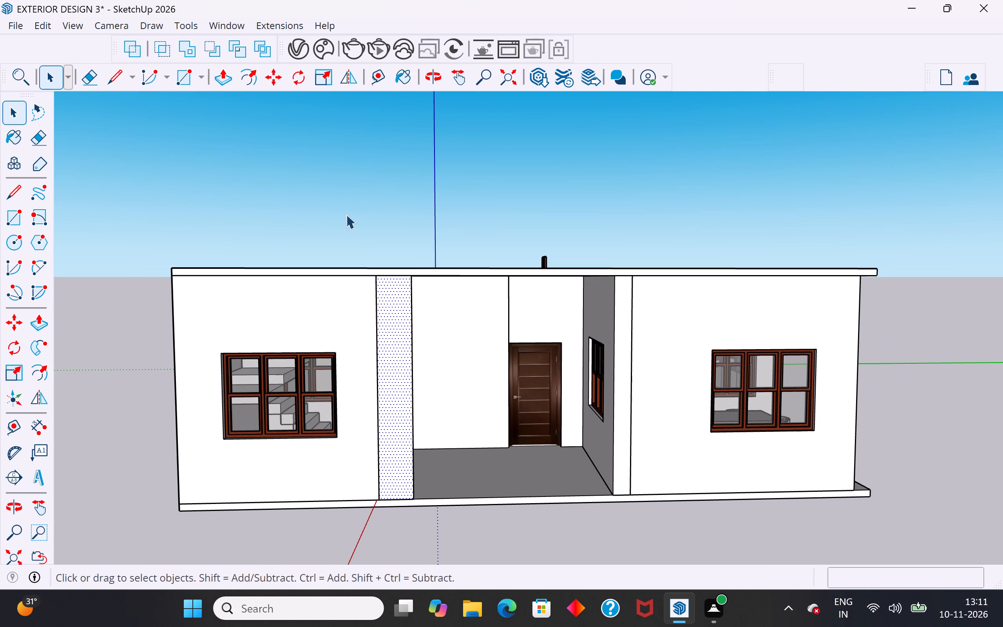
Make the vertical rectangle at the stair-side edge of the porch opening into a group.
{"action": "left_click", "coordinate": [351, 205]}
{"action": "left_click", "coordinate": [399, 360]}
{"action": "key", "text": "m"}
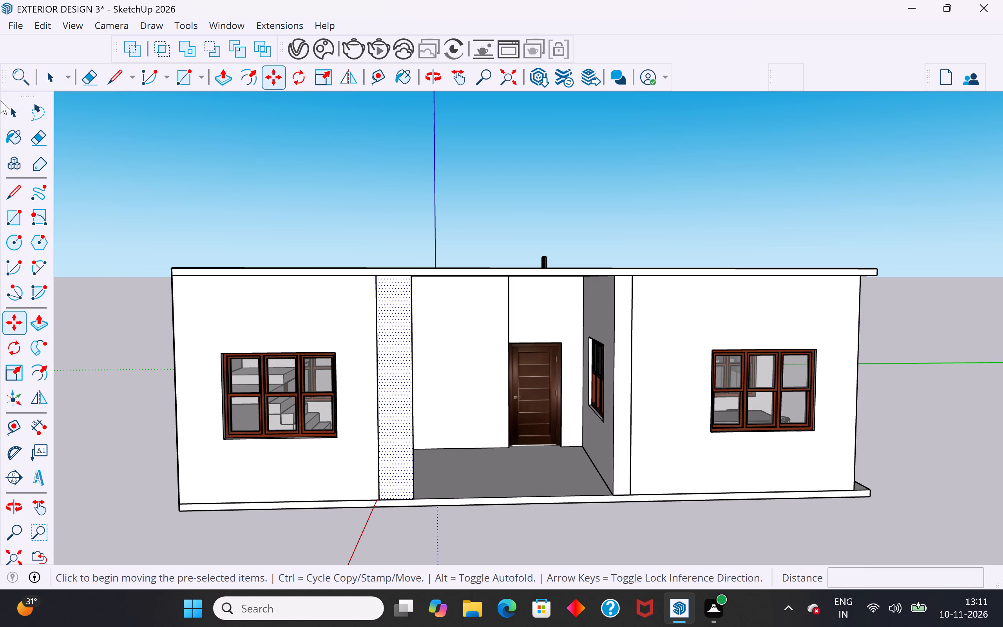
{"action": "left_click", "coordinate": [12, 105]}
{"action": "left_click", "coordinate": [346, 204]}
{"action": "triple_click", "coordinate": [398, 371]}
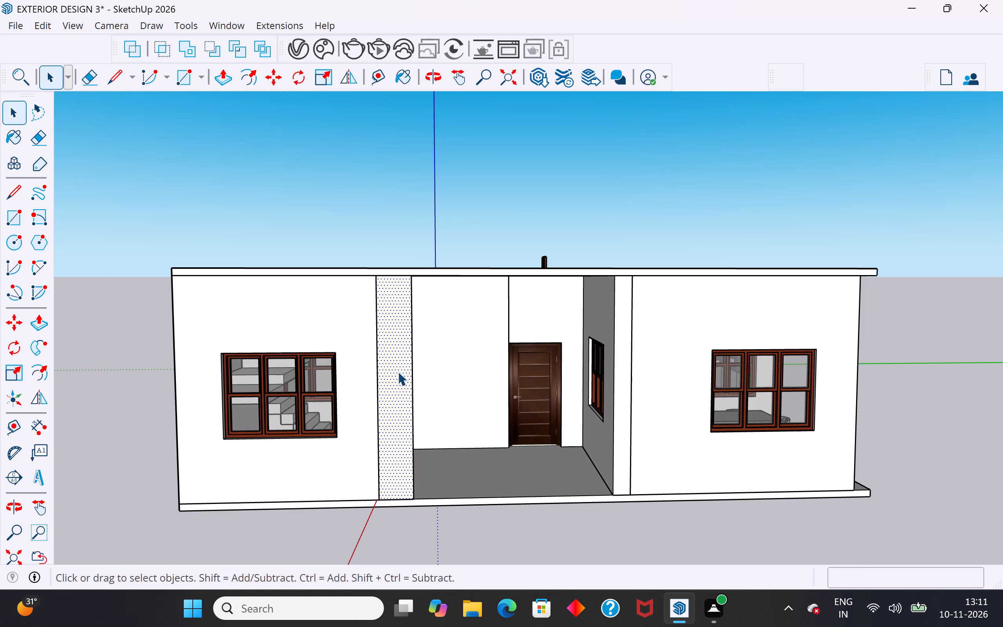
{"action": "right_click", "coordinate": [398, 371]}
{"action": "left_click", "coordinate": [481, 145]}
{"action": "left_click", "coordinate": [563, 217]}
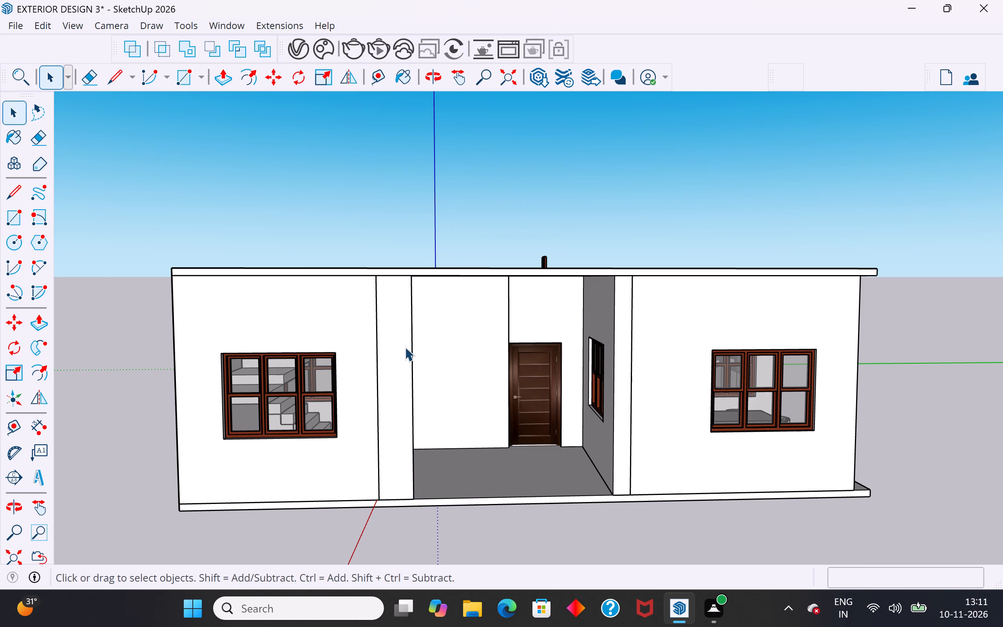
{"action": "left_click", "coordinate": [403, 333]}
{"action": "left_click", "coordinate": [233, 204]}
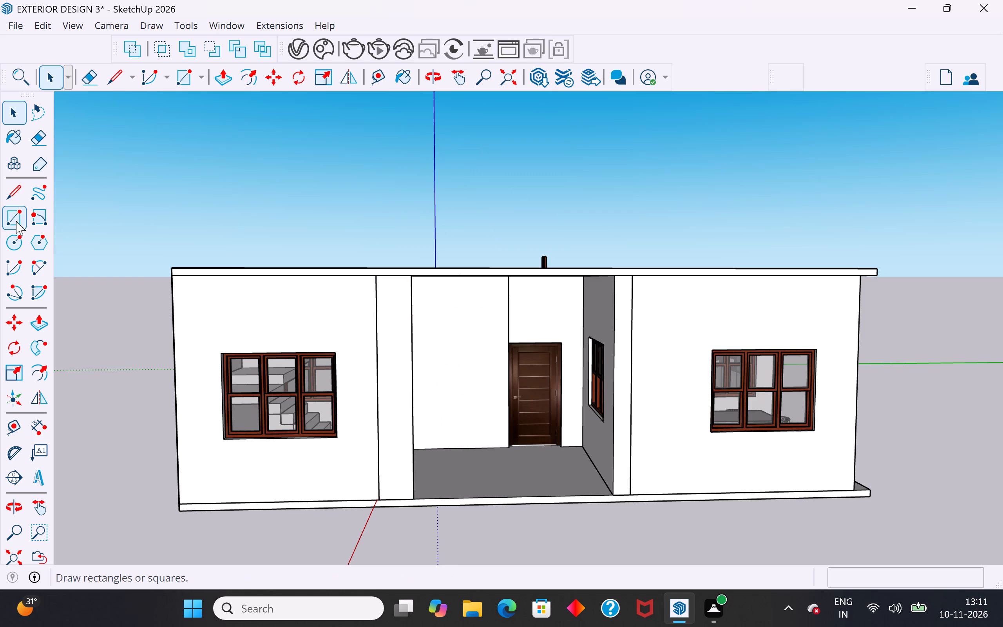
Draw a horizontal rectangle about 1' 1" by 9' 7" across the top of the porch opening, directly under the roof slab.
{"action": "left_click", "coordinate": [16, 221]}
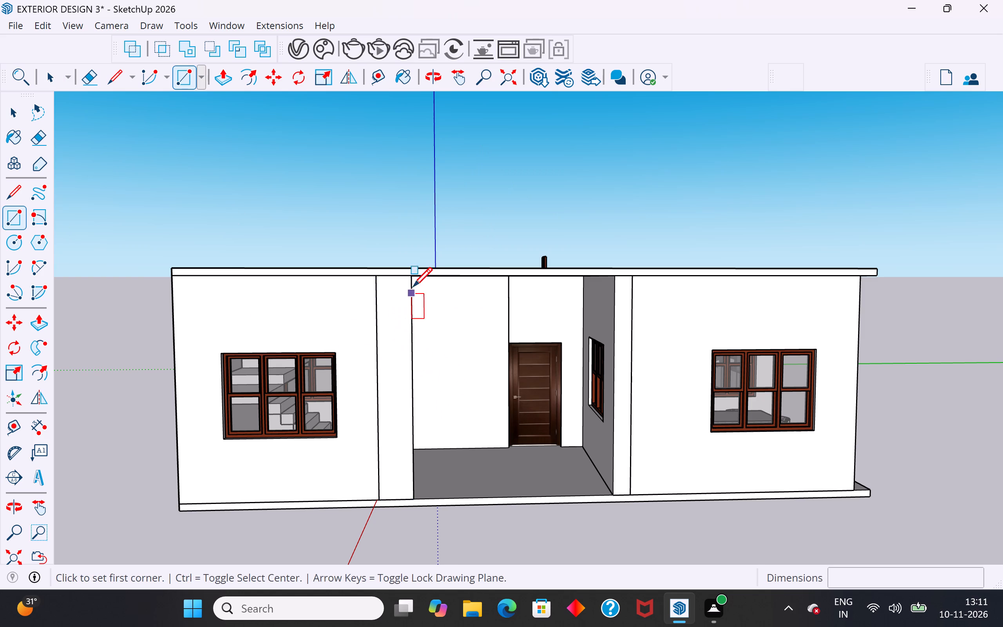
{"action": "left_click", "coordinate": [412, 278]}
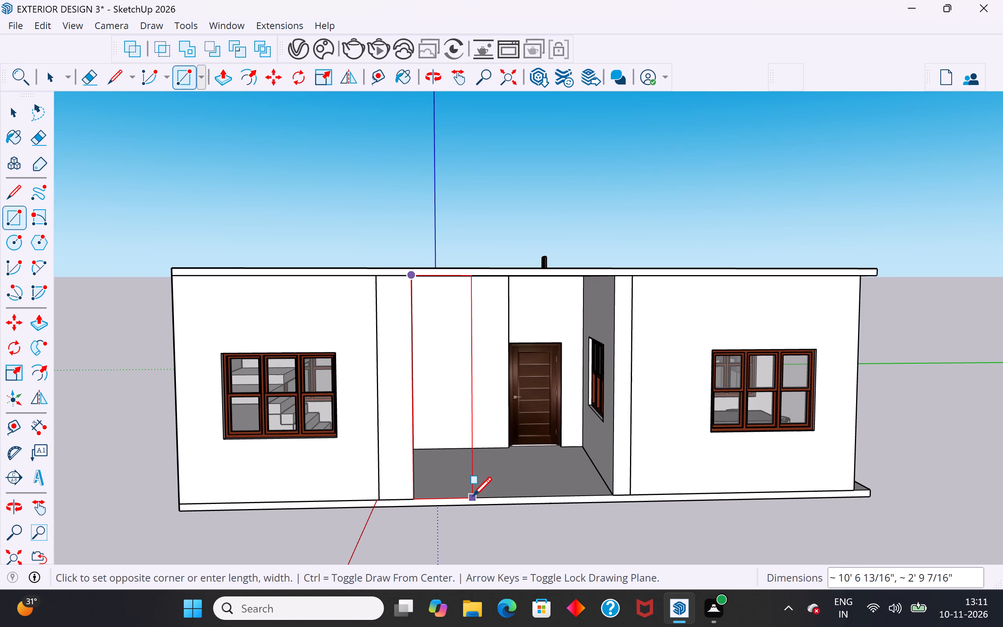
{"action": "left_click", "coordinate": [615, 298]}
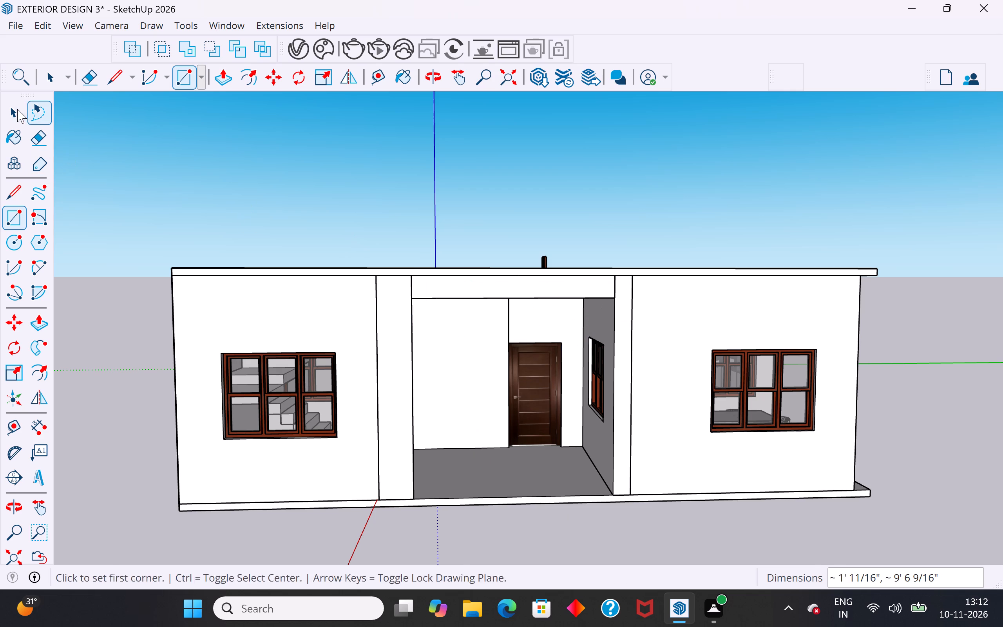
Make the horizontal rectangle across the top of the porch opening into a group.
{"action": "left_click", "coordinate": [17, 109]}
{"action": "left_click", "coordinate": [442, 206]}
{"action": "triple_click", "coordinate": [492, 288]}
{"action": "left_click", "coordinate": [492, 288]}
{"action": "right_click", "coordinate": [492, 288]}
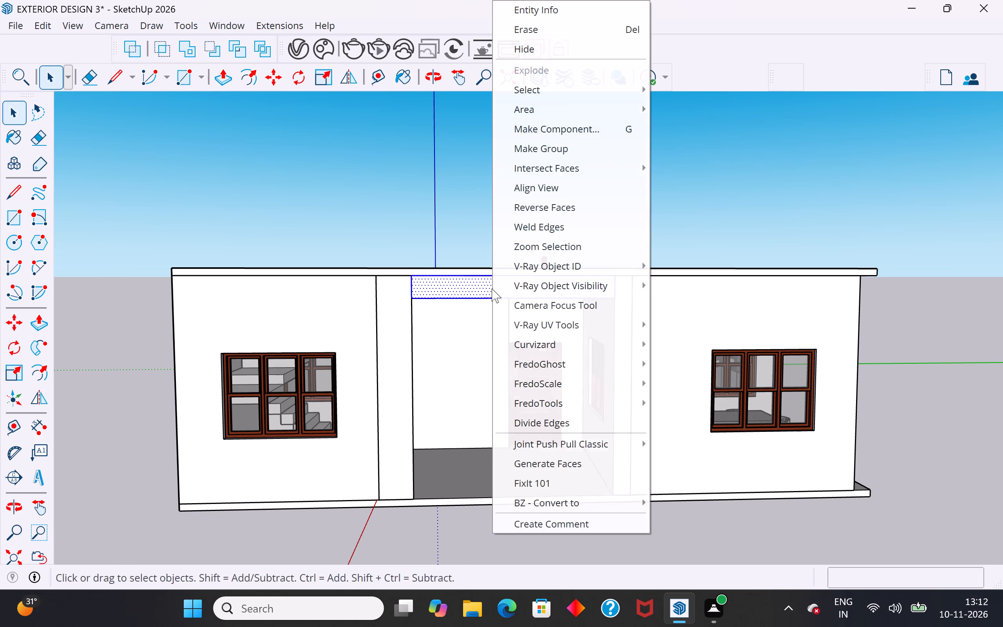
{"action": "left_click", "coordinate": [541, 148]}
{"action": "left_click", "coordinate": [541, 210]}
Draw a horizontal line across the porch opening near mid-height, from the stair-side strip to the column on the opposite side.
{"action": "scroll", "coordinate": [542, 339], "scroll_direction": "down", "scroll_amount": 1}
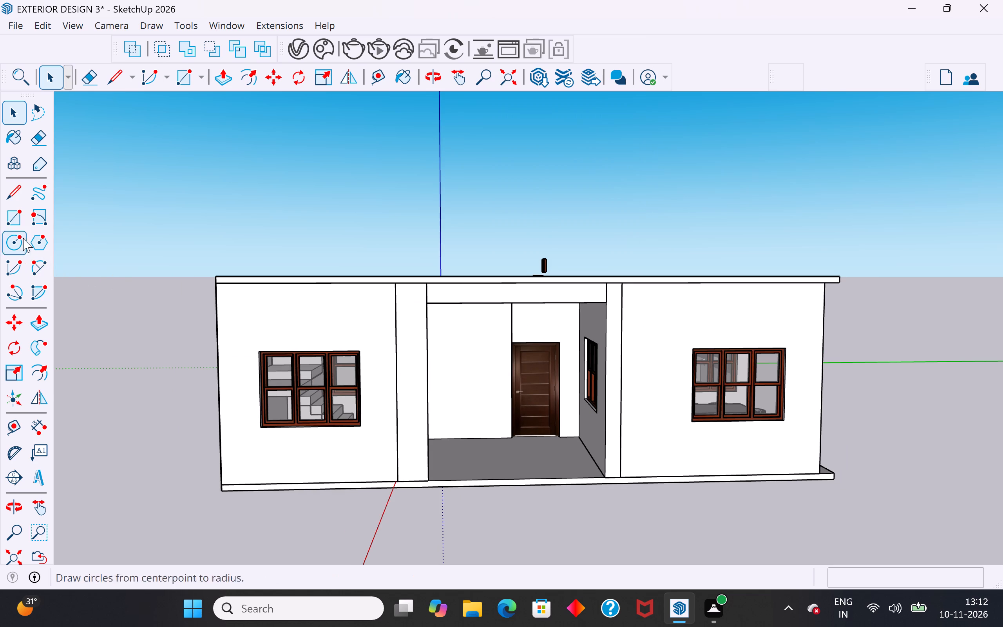
{"action": "left_click", "coordinate": [13, 187]}
{"action": "left_click", "coordinate": [428, 385]}
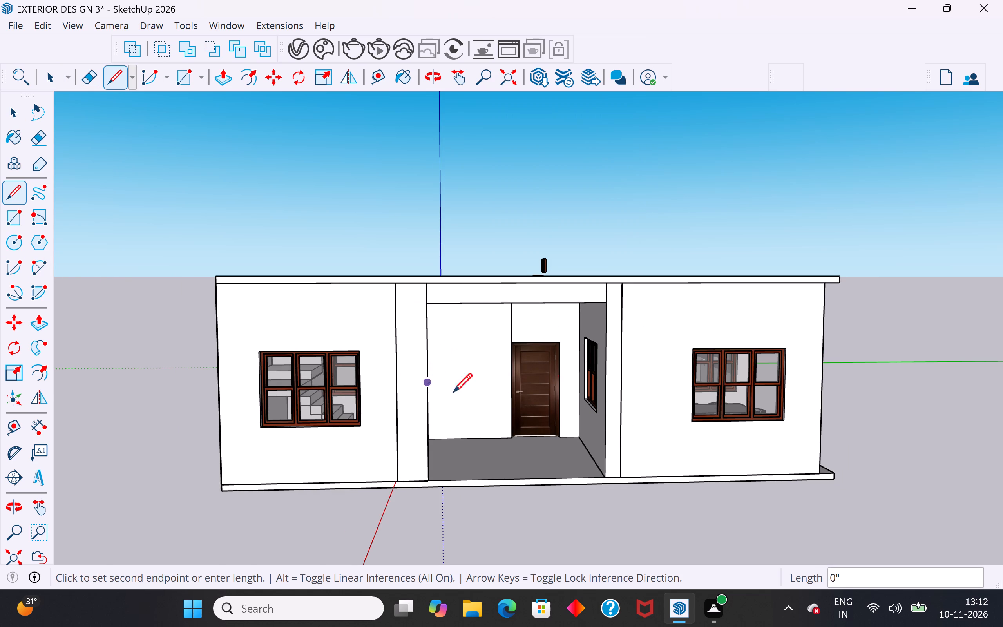
{"action": "left_click", "coordinate": [623, 382]}
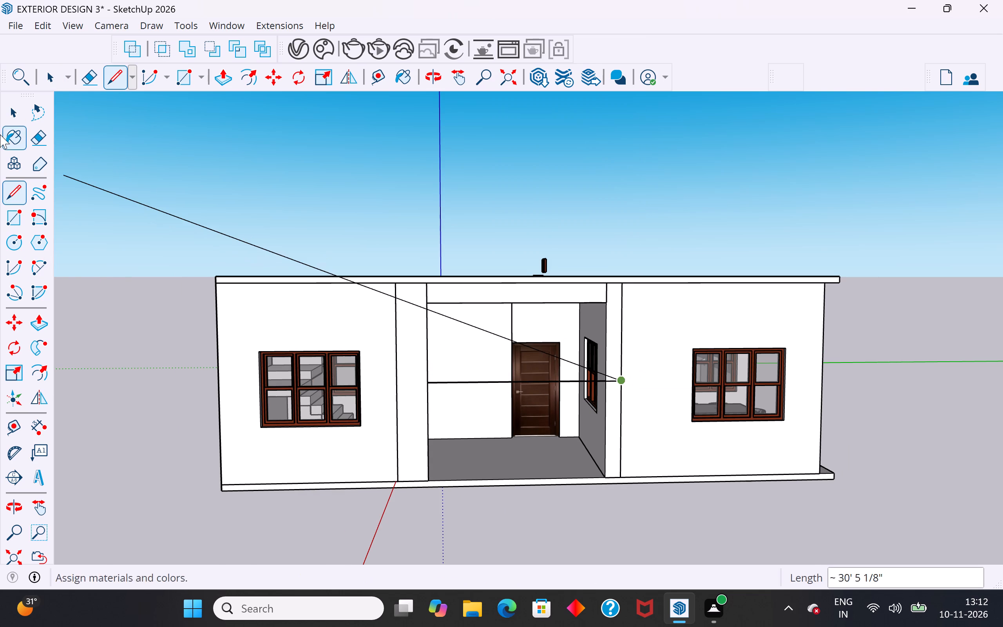
{"action": "left_click", "coordinate": [16, 117]}
Draw a vertical line about 4' 3" long from the top strip's lower edge down to the horizontal line, on the stair side of the door.
{"action": "left_click", "coordinate": [17, 189]}
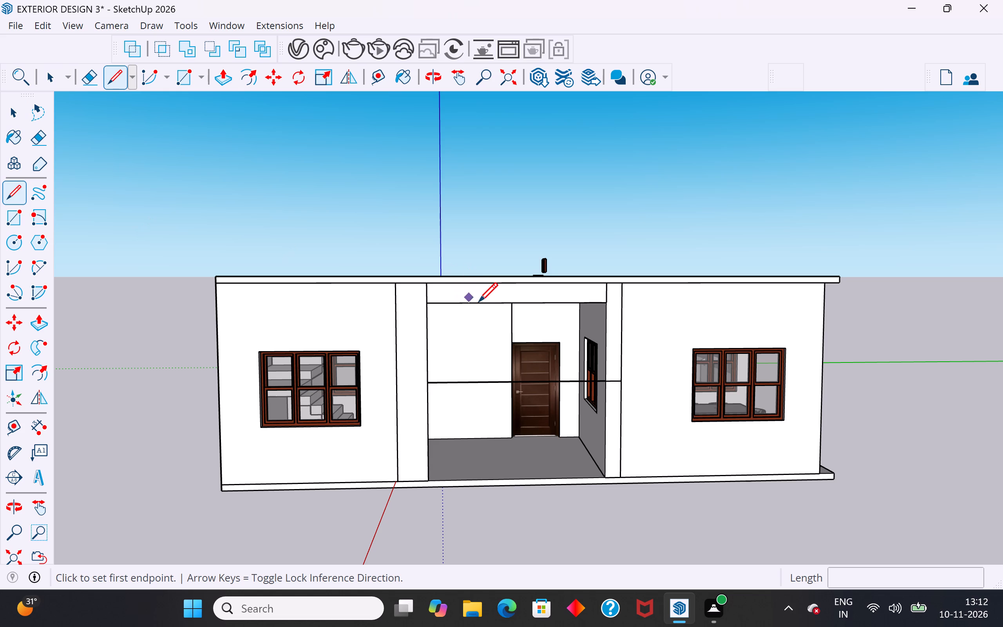
{"action": "scroll", "coordinate": [482, 305], "scroll_direction": "up", "scroll_amount": 3}
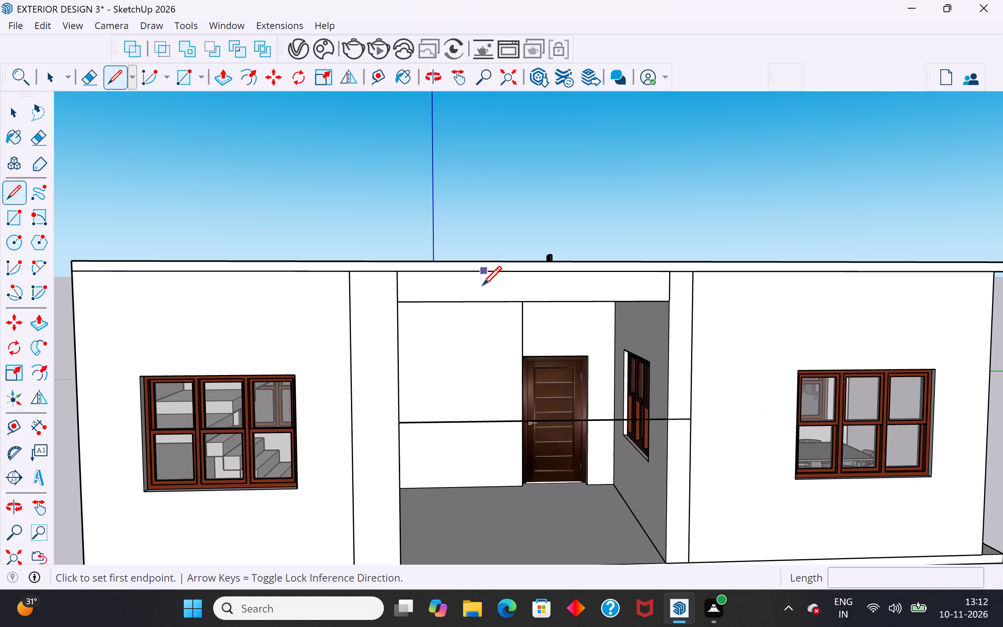
{"action": "left_click", "coordinate": [476, 303]}
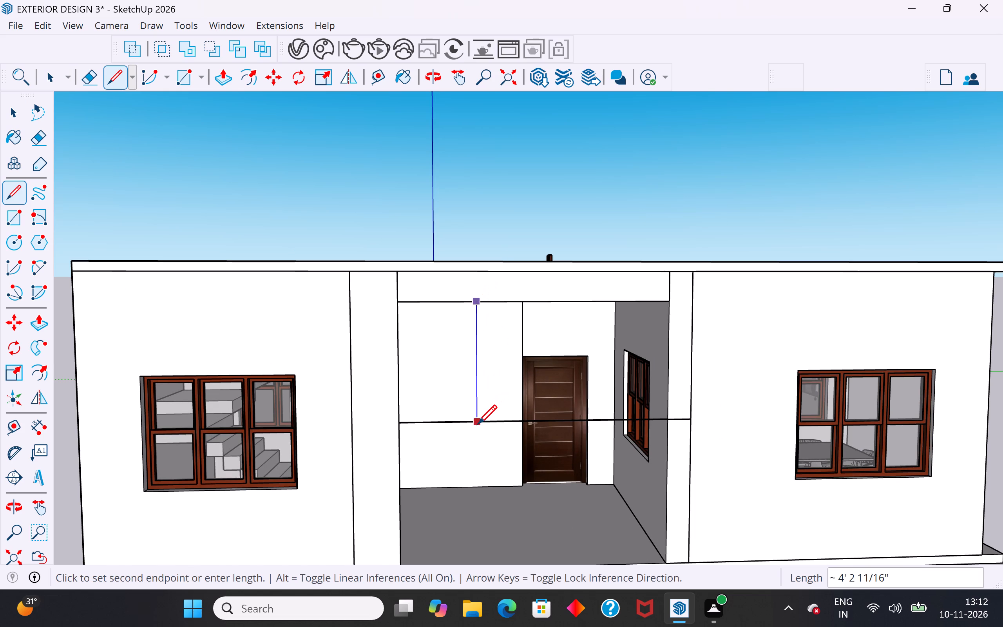
{"action": "left_click", "coordinate": [478, 426]}
Delete the part of the horizontal line that runs from the vertical line past the door to the opposite column.
{"action": "left_click", "coordinate": [20, 113]}
{"action": "left_click", "coordinate": [308, 183]}
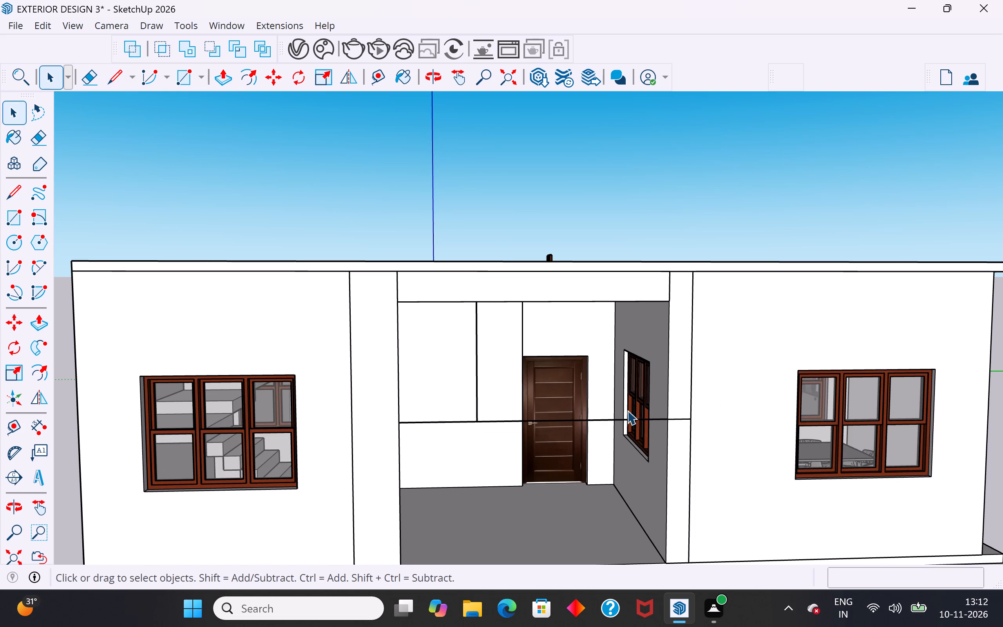
{"action": "left_click", "coordinate": [507, 420]}
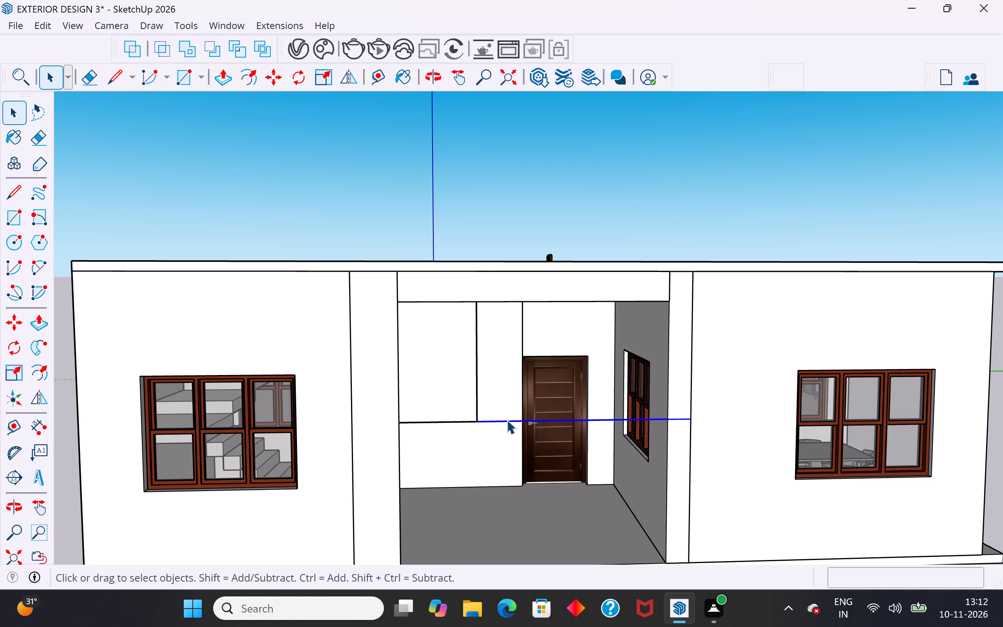
{"action": "key", "text": "Delete"}
Draw a rectangle about 4' 3" by 2' 9" filling the outline between the stair-side strip, the top strip and the two lines.
{"action": "scroll", "coordinate": [507, 420], "scroll_direction": "down", "scroll_amount": 4}
{"action": "middle_click_drag", "start_coordinate": [504, 422], "coordinate": [498, 304]}
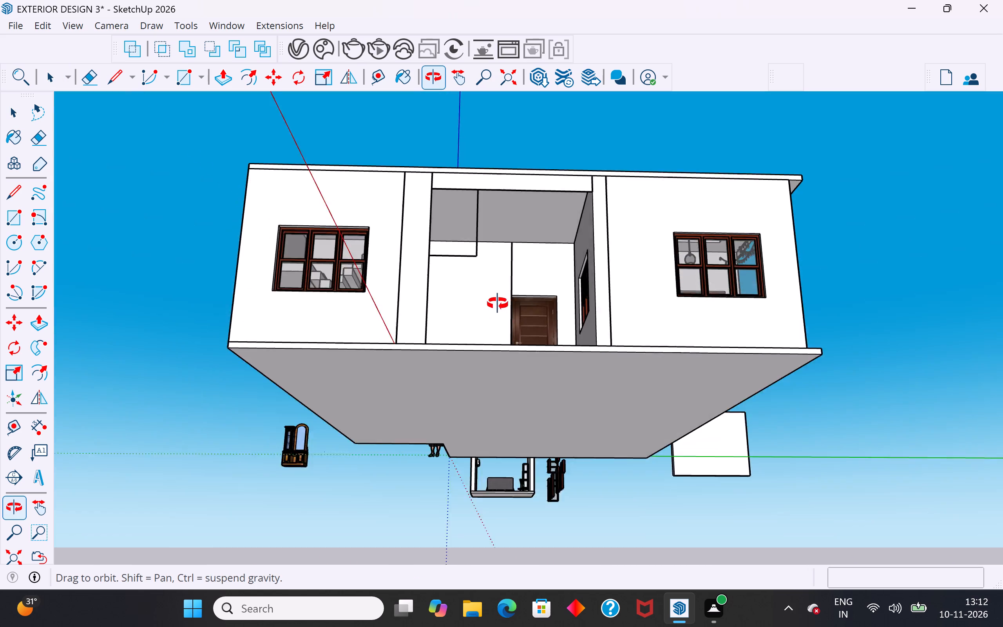
{"action": "middle_click_drag", "start_coordinate": [498, 304], "coordinate": [498, 401]}
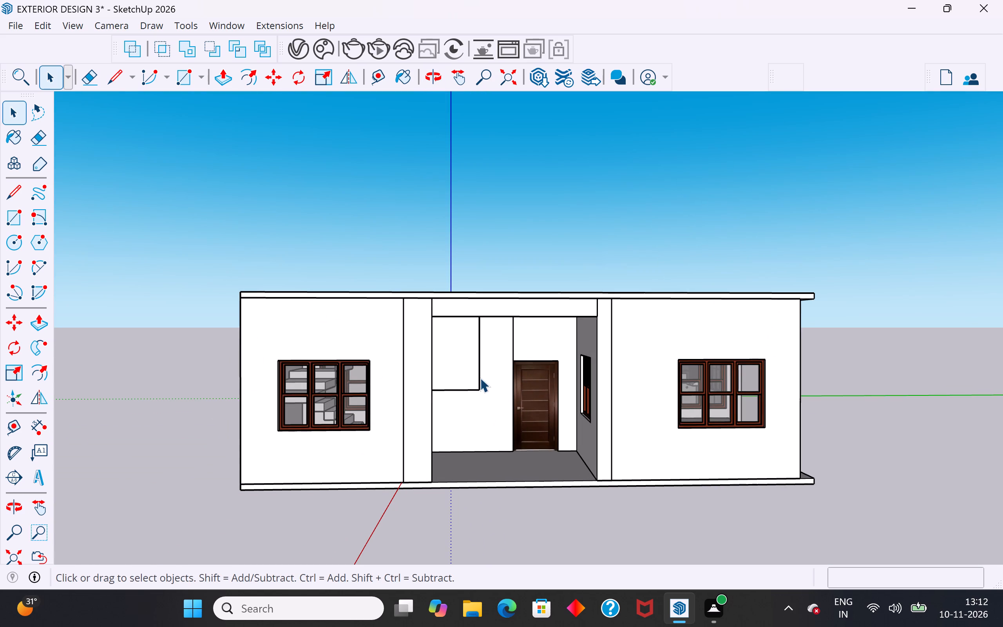
{"action": "scroll", "coordinate": [530, 373], "scroll_direction": "down", "scroll_amount": 2}
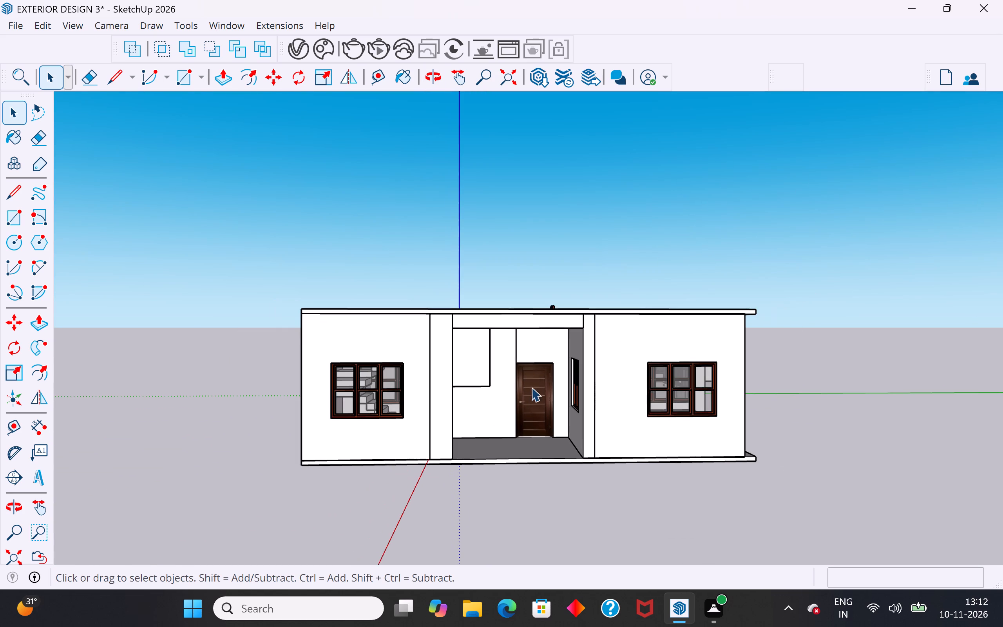
{"action": "middle_click_drag", "start_coordinate": [535, 405], "coordinate": [543, 441]}
{"action": "scroll", "coordinate": [485, 441], "scroll_direction": "up", "scroll_amount": 4}
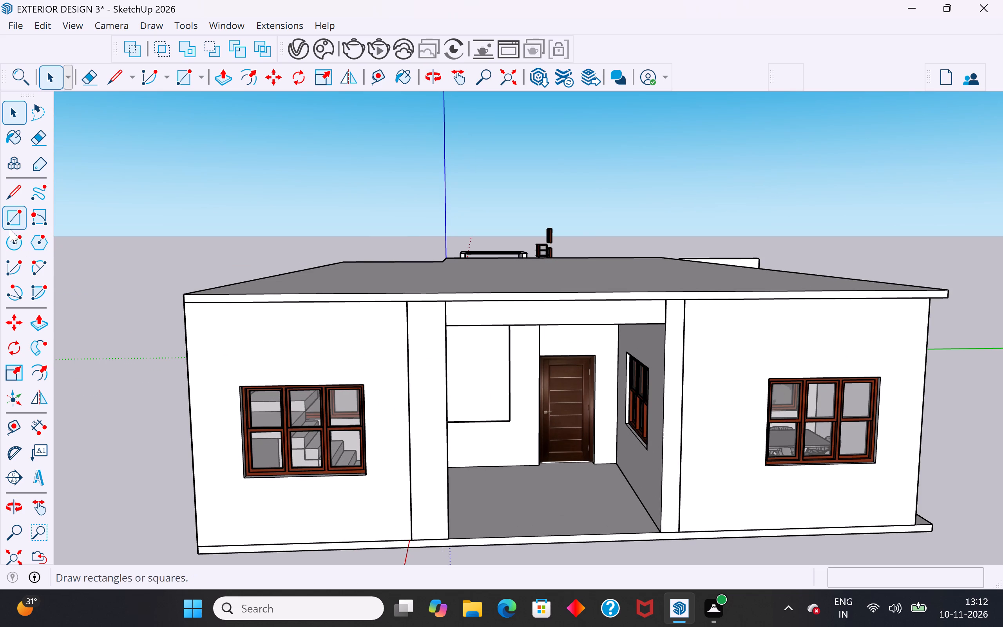
{"action": "left_click", "coordinate": [19, 223]}
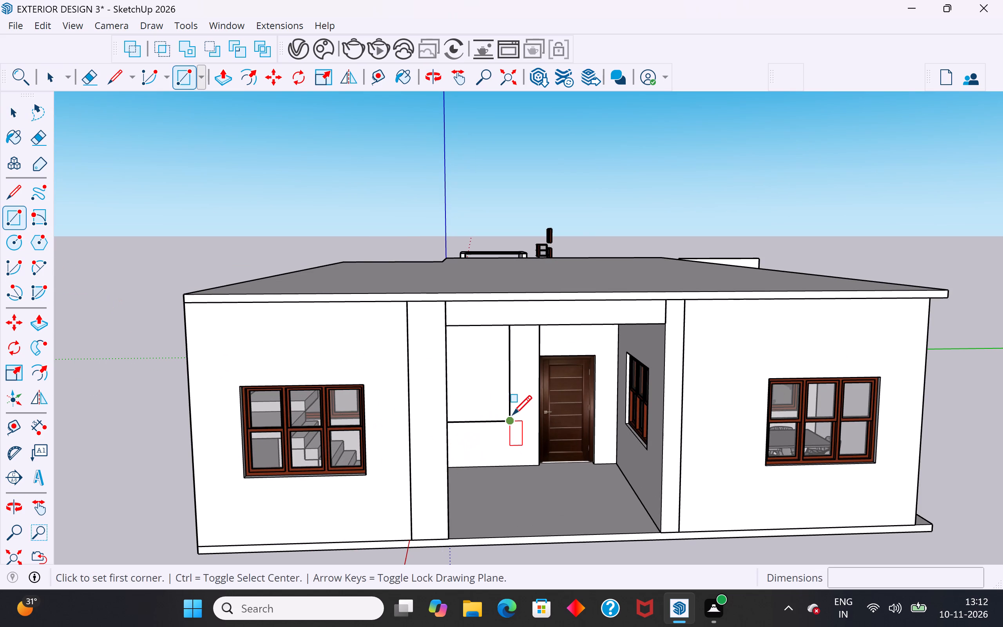
{"action": "left_click", "coordinate": [507, 425]}
{"action": "left_click", "coordinate": [445, 327]}
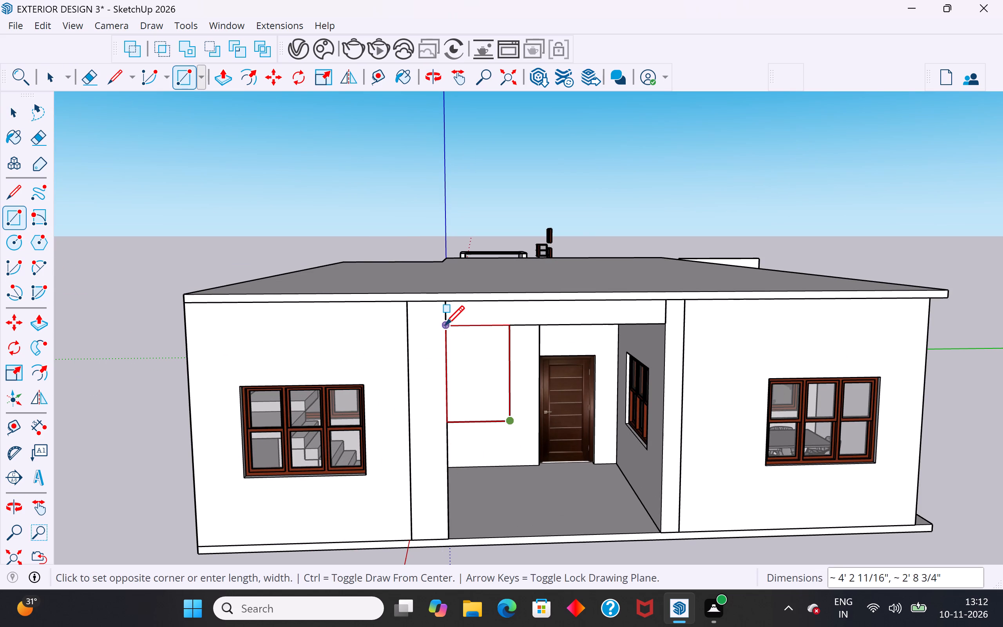
Make the new rectangle in the porch opening's upper stair-side corner into a group.
{"action": "left_click", "coordinate": [22, 112]}
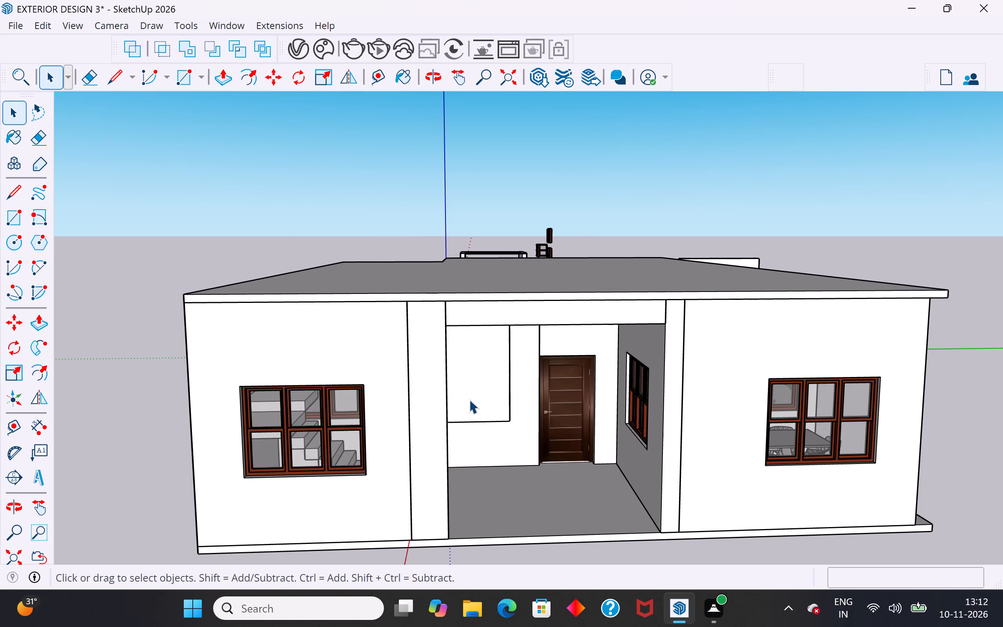
{"action": "triple_click", "coordinate": [469, 399]}
{"action": "right_click", "coordinate": [469, 399]}
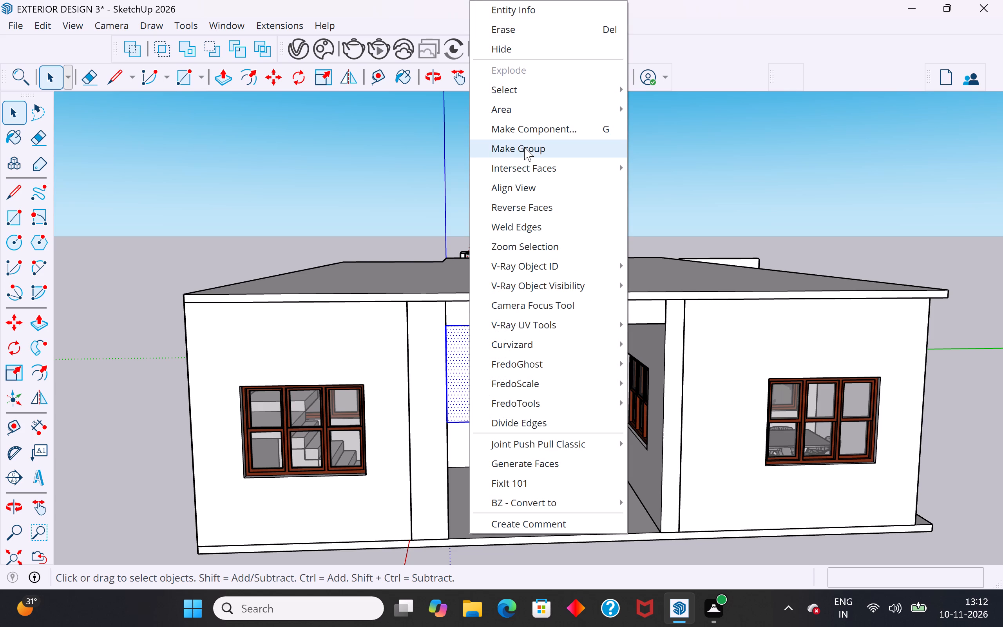
{"action": "left_click", "coordinate": [524, 147]}
{"action": "left_click", "coordinate": [578, 215]}
Examine the porch opening and its new corner panel from the front, at an angle and from above.
{"action": "scroll", "coordinate": [597, 230], "scroll_direction": "down", "scroll_amount": 6}
{"action": "scroll", "coordinate": [588, 282], "scroll_direction": "up", "scroll_amount": 1}
{"action": "middle_click_drag", "start_coordinate": [588, 282], "coordinate": [541, 294]}
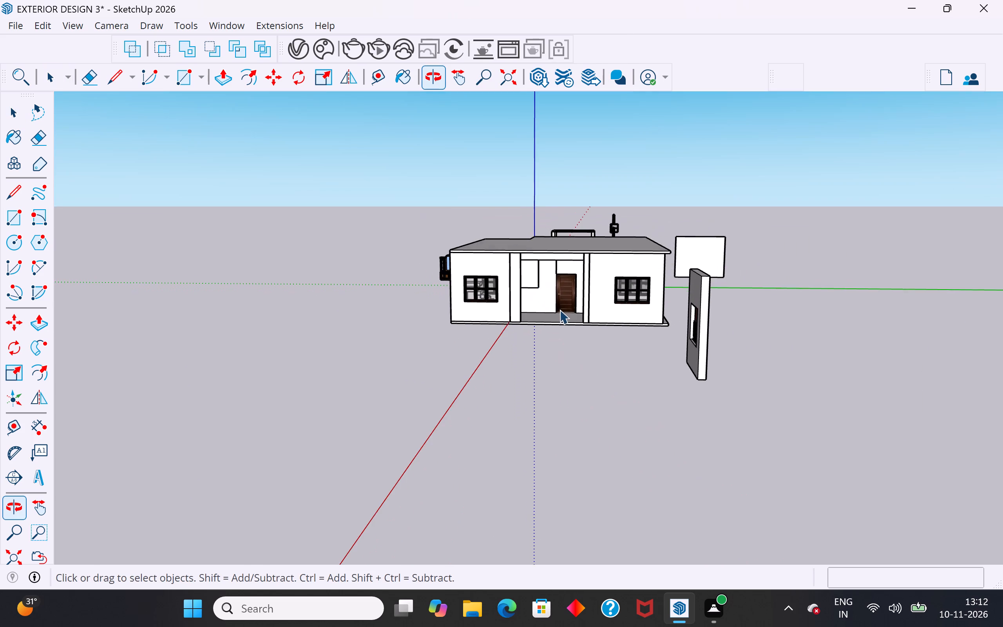
{"action": "scroll", "coordinate": [564, 310], "scroll_direction": "up", "scroll_amount": 5}
{"action": "middle_click_drag", "start_coordinate": [592, 321], "coordinate": [621, 317]}
{"action": "scroll", "coordinate": [587, 245], "scroll_direction": "up", "scroll_amount": 6}
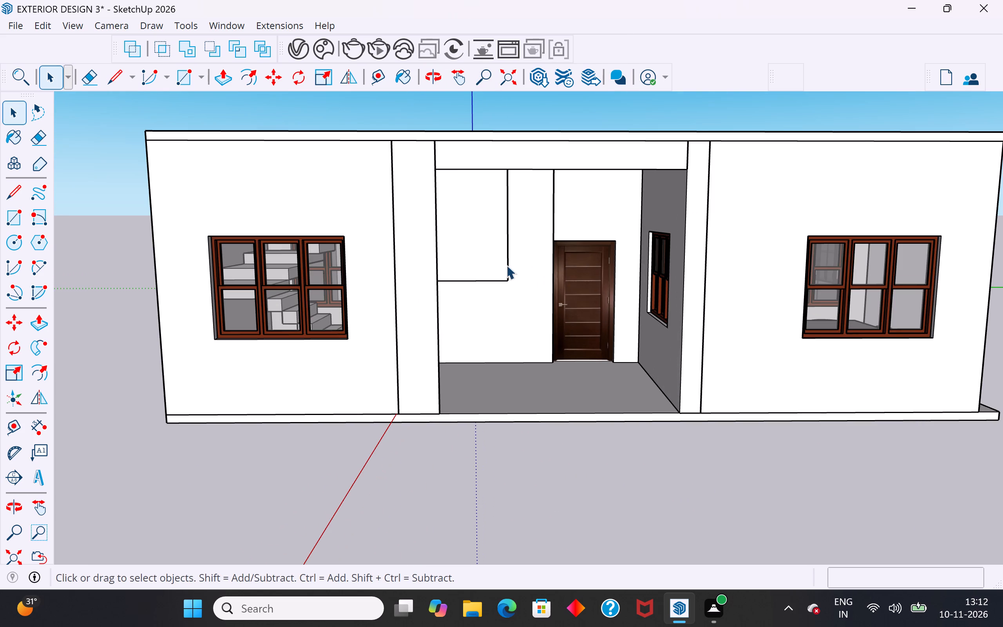
{"action": "left_click", "coordinate": [499, 268]}
{"action": "scroll", "coordinate": [524, 422], "scroll_direction": "up", "scroll_amount": 1}
{"action": "middle_click_drag", "start_coordinate": [524, 422], "coordinate": [481, 450]}
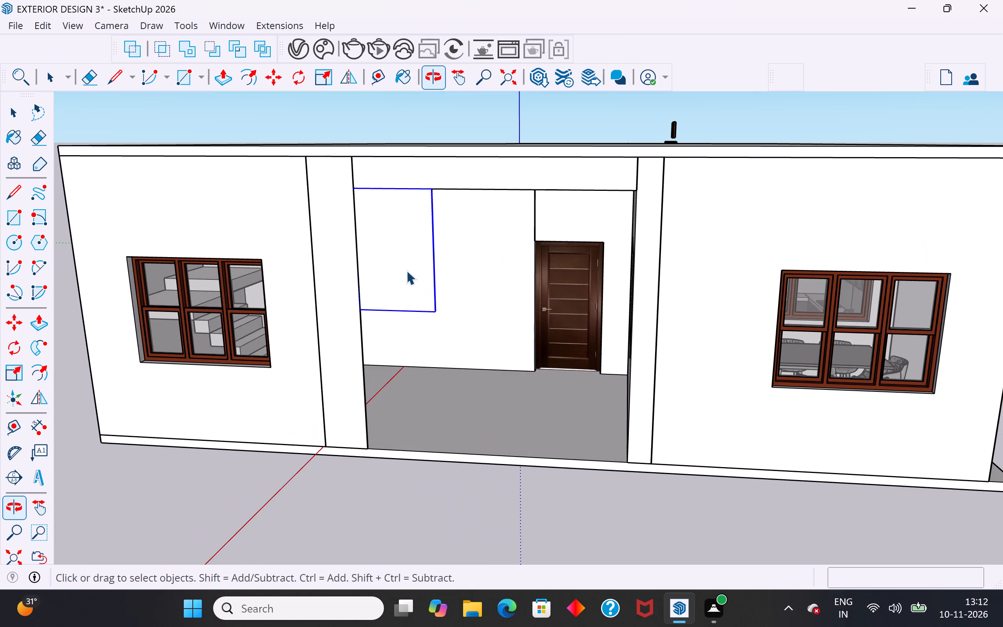
{"action": "middle_click_drag", "start_coordinate": [453, 279], "coordinate": [425, 294]}
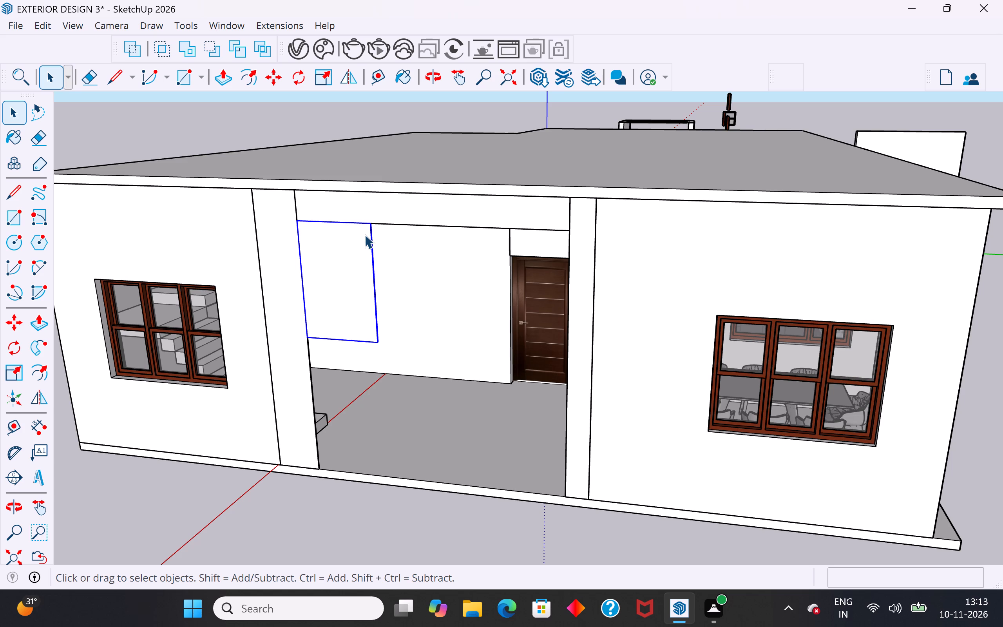
{"action": "scroll", "coordinate": [459, 359], "scroll_direction": "down", "scroll_amount": 5}
{"action": "middle_click_drag", "start_coordinate": [468, 515], "coordinate": [495, 521]}
{"action": "middle_click_drag", "start_coordinate": [495, 521], "coordinate": [576, 539]}
{"action": "scroll", "coordinate": [429, 427], "scroll_direction": "down", "scroll_amount": 3}
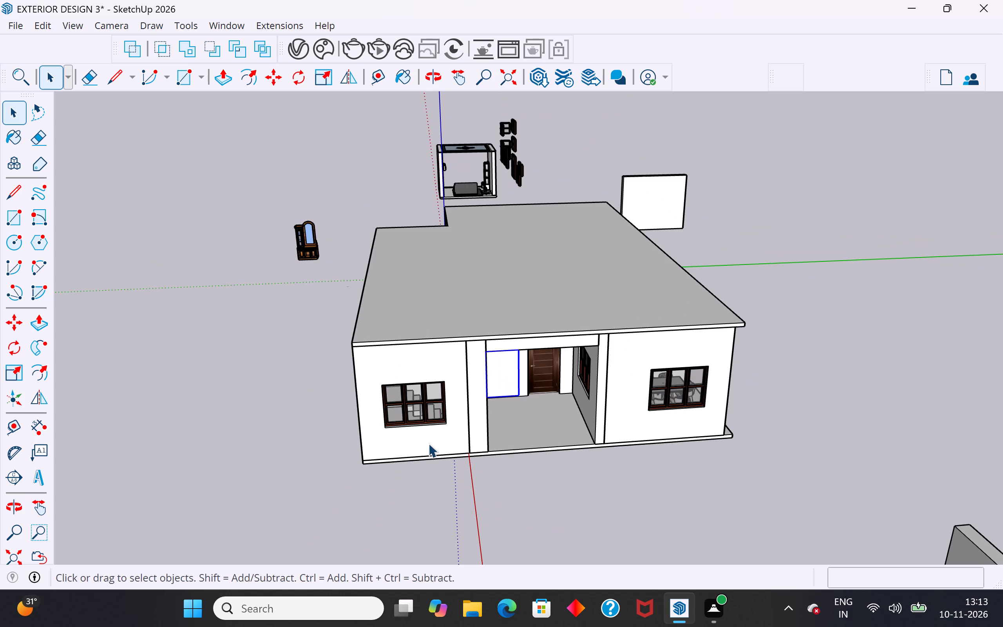
{"action": "scroll", "coordinate": [622, 500], "scroll_direction": "up", "scroll_amount": 5}
{"action": "left_click", "coordinate": [638, 485]}
{"action": "middle_click_drag", "start_coordinate": [628, 429], "coordinate": [617, 398]}
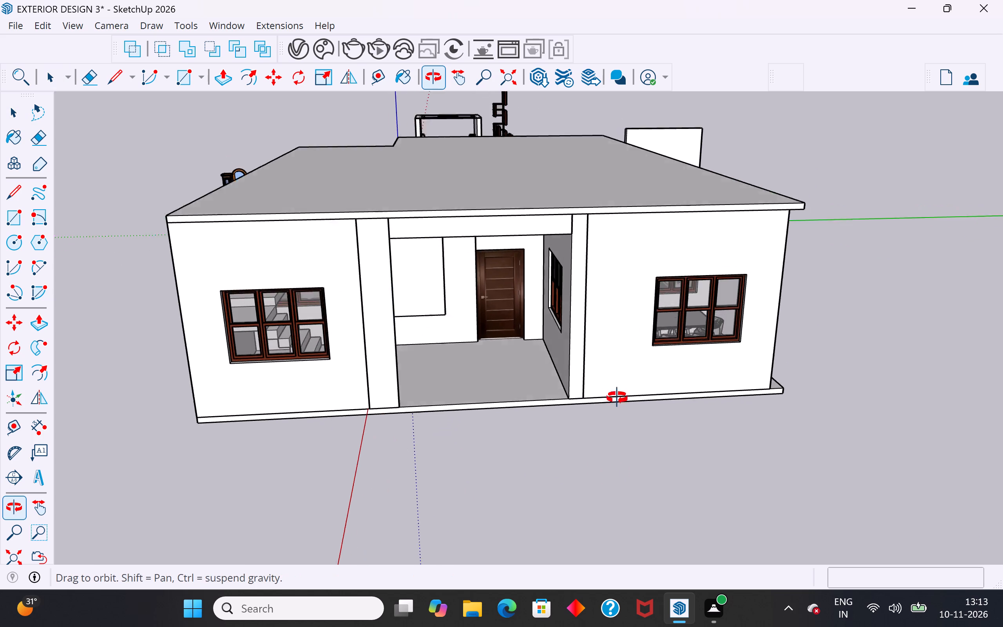
{"action": "middle_click_drag", "start_coordinate": [617, 398], "coordinate": [593, 375]}
{"action": "middle_click_drag", "start_coordinate": [614, 389], "coordinate": [634, 399]}
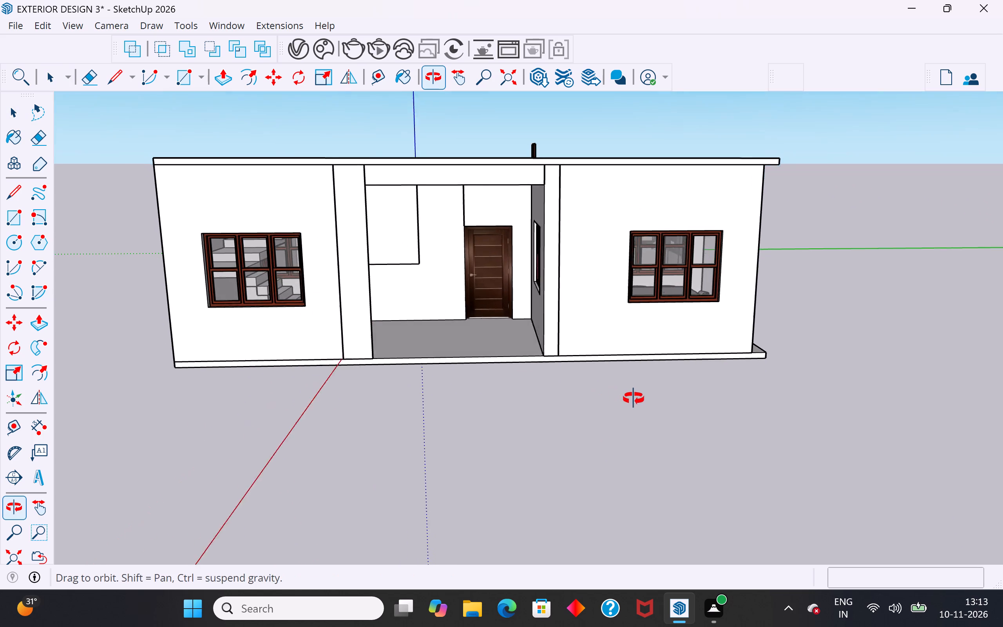
{"action": "middle_click_drag", "start_coordinate": [634, 399], "coordinate": [637, 400]}
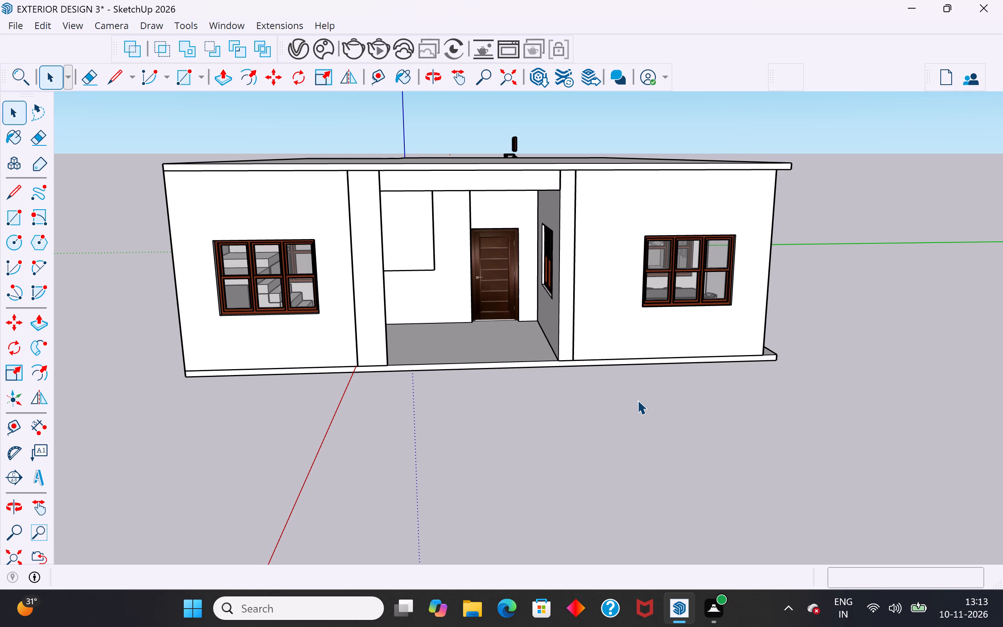
{"action": "scroll", "coordinate": [614, 443], "scroll_direction": "up", "scroll_amount": 1}
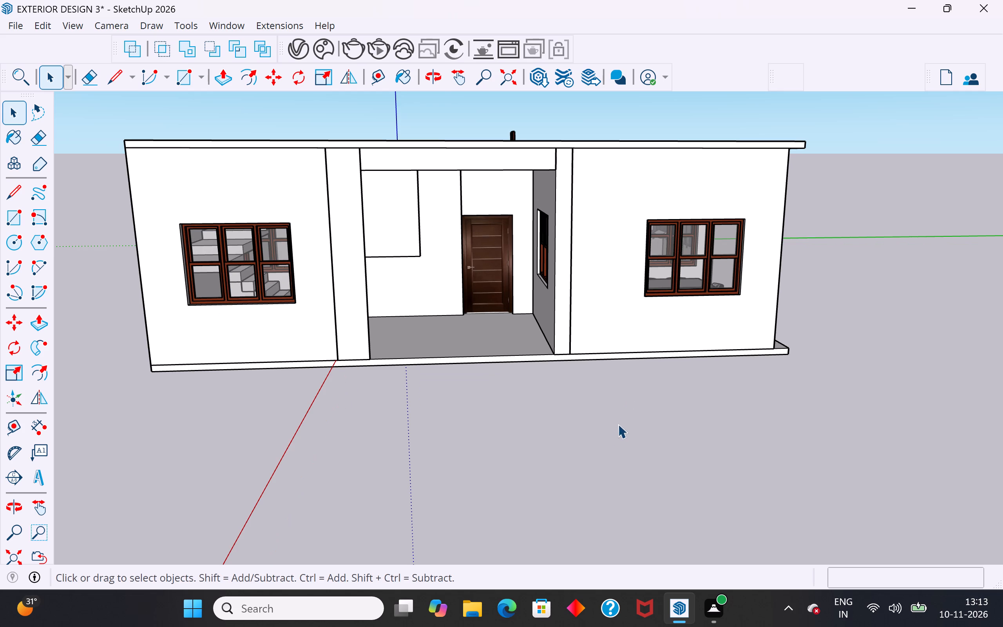
{"action": "middle_click_drag", "start_coordinate": [618, 424], "coordinate": [625, 425]}
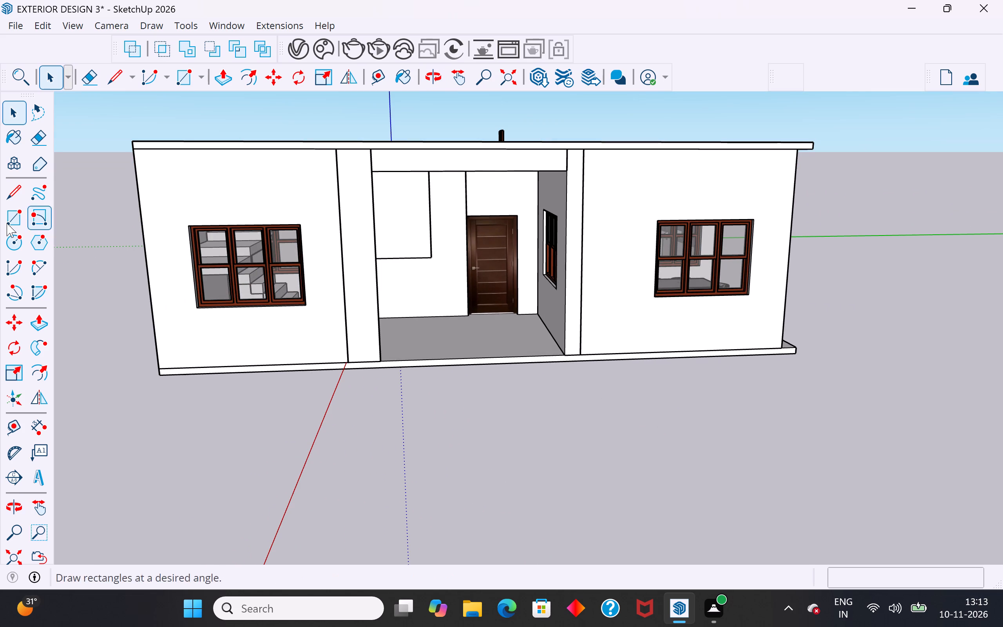
Draw a vertical rectangle about 9' 6" by 9" along the door-side column of the porch opening, from the top strip to the floor.
{"action": "left_click", "coordinate": [20, 222]}
{"action": "scroll", "coordinate": [482, 208], "scroll_direction": "up", "scroll_amount": 2}
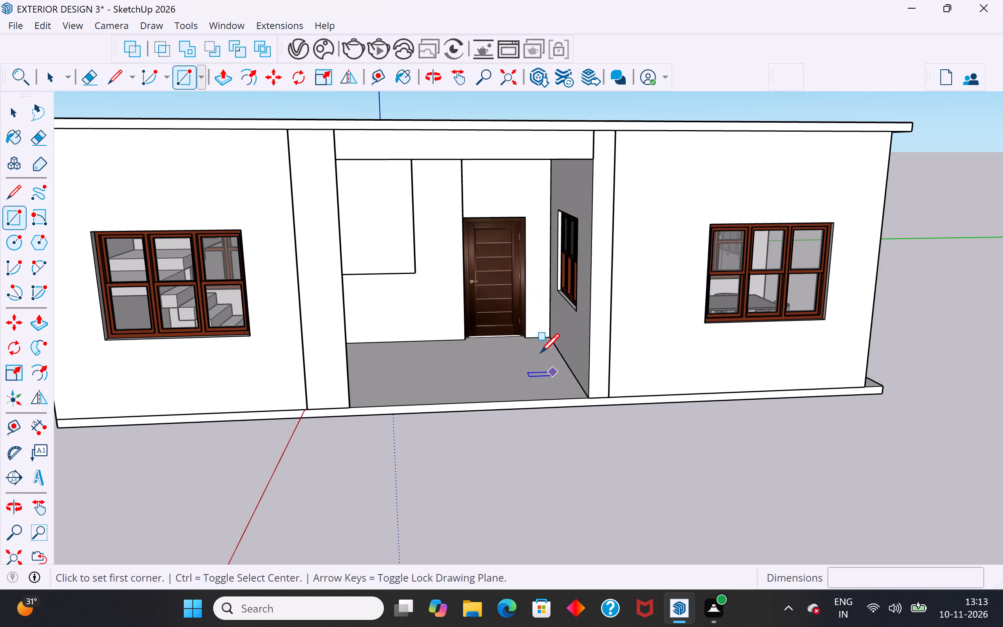
{"action": "left_click", "coordinate": [589, 158]}
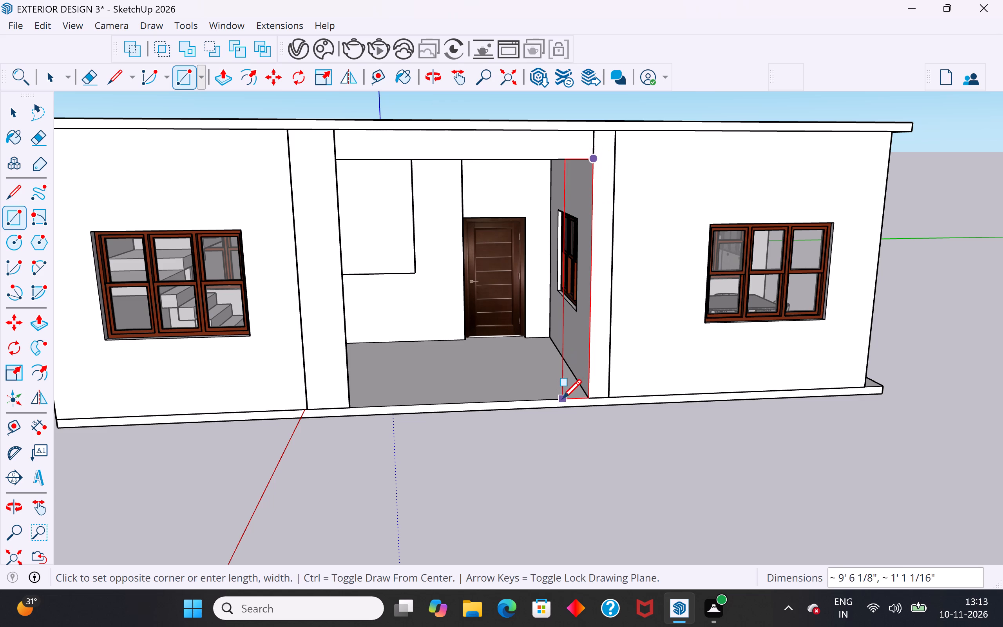
{"action": "left_click", "coordinate": [570, 398]}
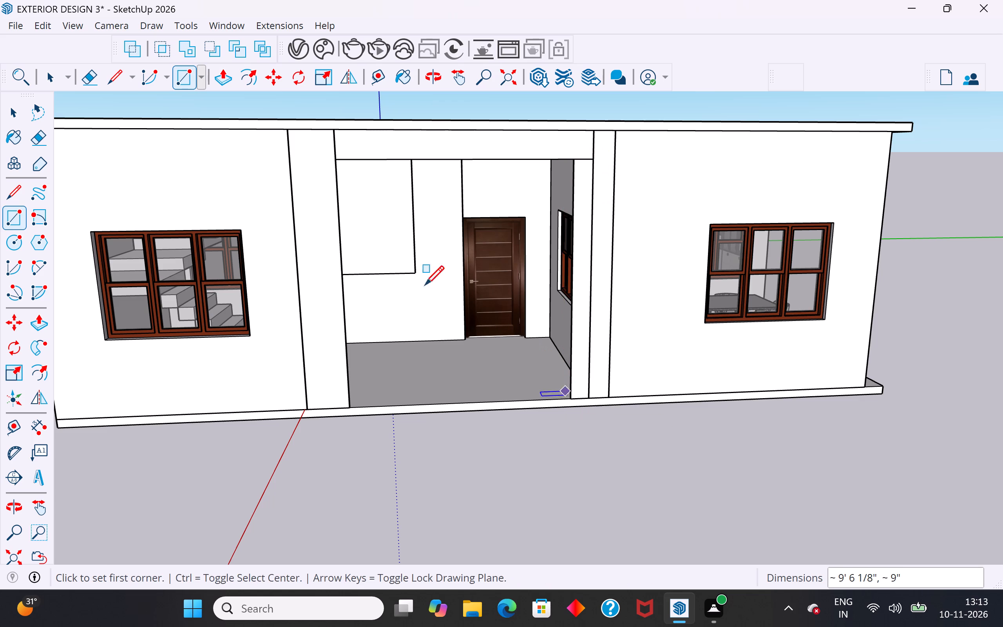
Make the new door-side strip in the porch opening into a group.
{"action": "left_click", "coordinate": [12, 118]}
{"action": "triple_click", "coordinate": [580, 254]}
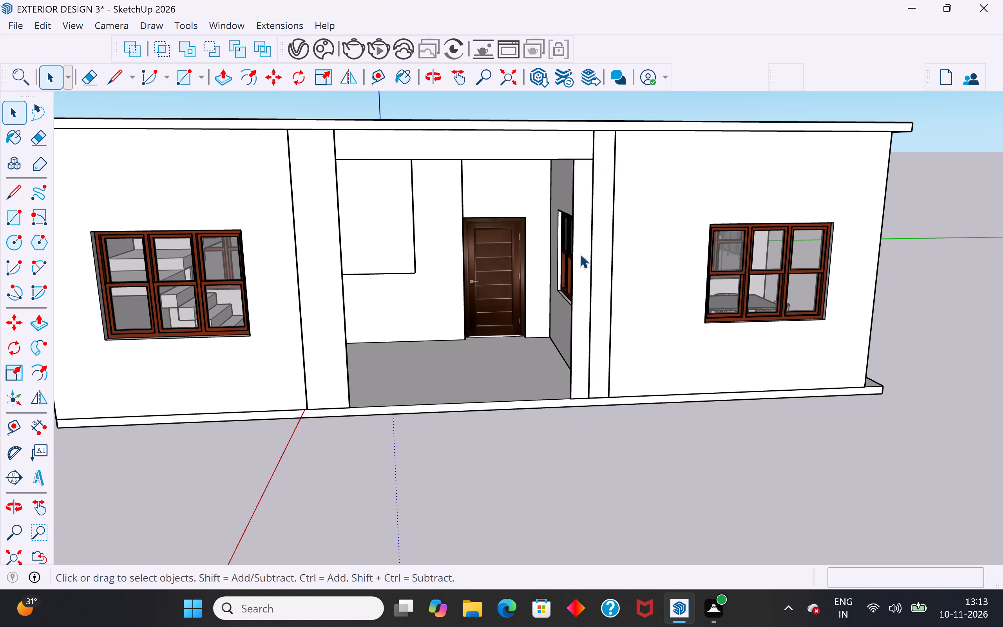
{"action": "right_click", "coordinate": [580, 254]}
{"action": "left_click", "coordinate": [629, 150]}
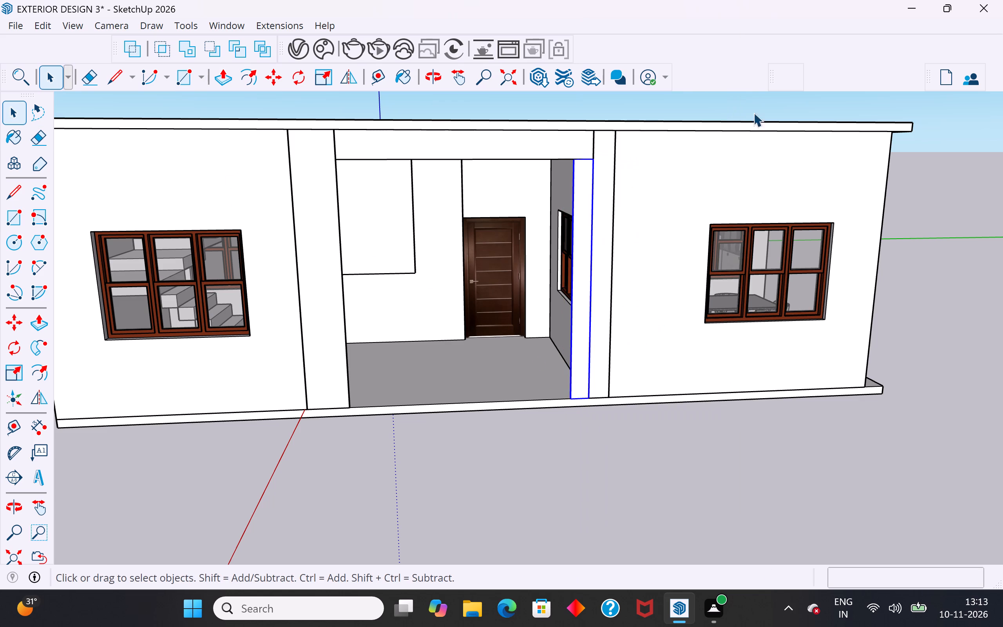
{"action": "left_click", "coordinate": [758, 94]}
Check the strips and corner panel of the porch frame one by one, viewing the opening from above and from the front.
{"action": "scroll", "coordinate": [614, 213], "scroll_direction": "down", "scroll_amount": 5}
{"action": "middle_click_drag", "start_coordinate": [615, 320], "coordinate": [570, 376]}
{"action": "scroll", "coordinate": [542, 347], "scroll_direction": "up", "scroll_amount": 4}
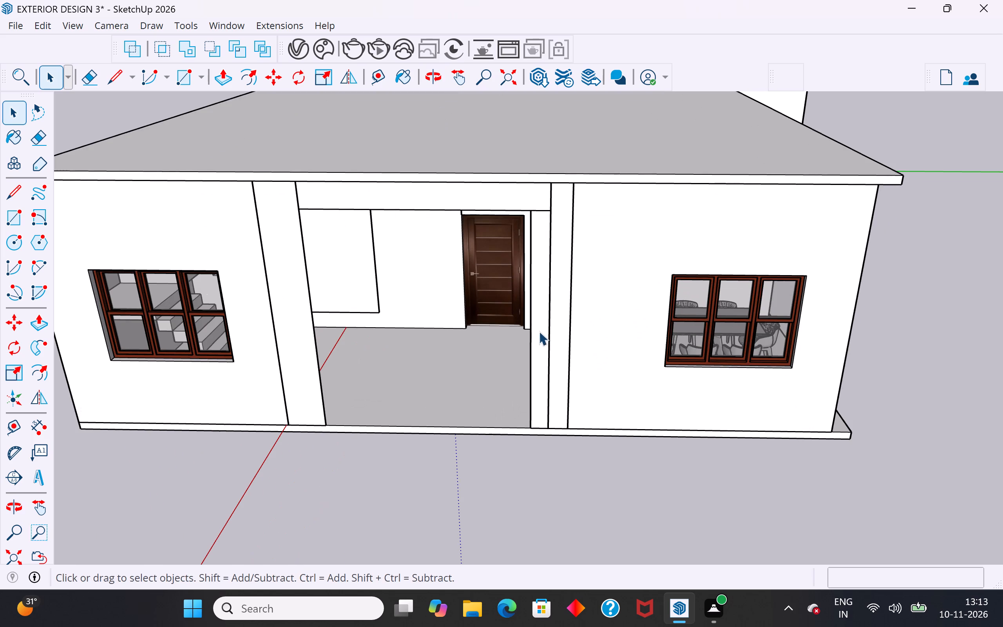
{"action": "left_click", "coordinate": [539, 331]}
{"action": "left_click", "coordinate": [519, 193]}
{"action": "left_click", "coordinate": [327, 273]}
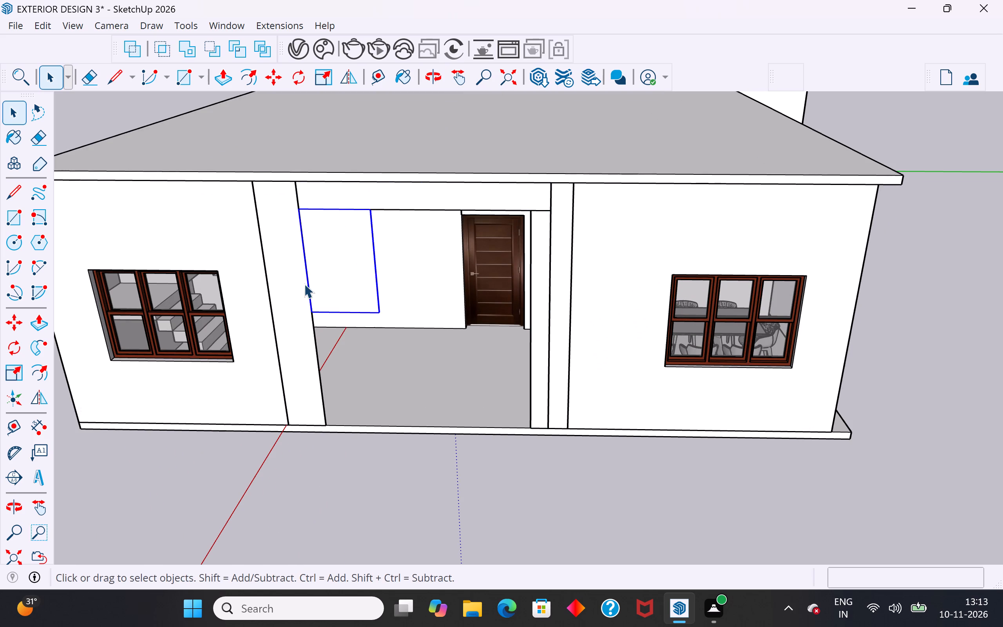
{"action": "left_click", "coordinate": [304, 284]}
{"action": "left_click", "coordinate": [357, 272]}
{"action": "scroll", "coordinate": [357, 272], "scroll_direction": "down", "scroll_amount": 4}
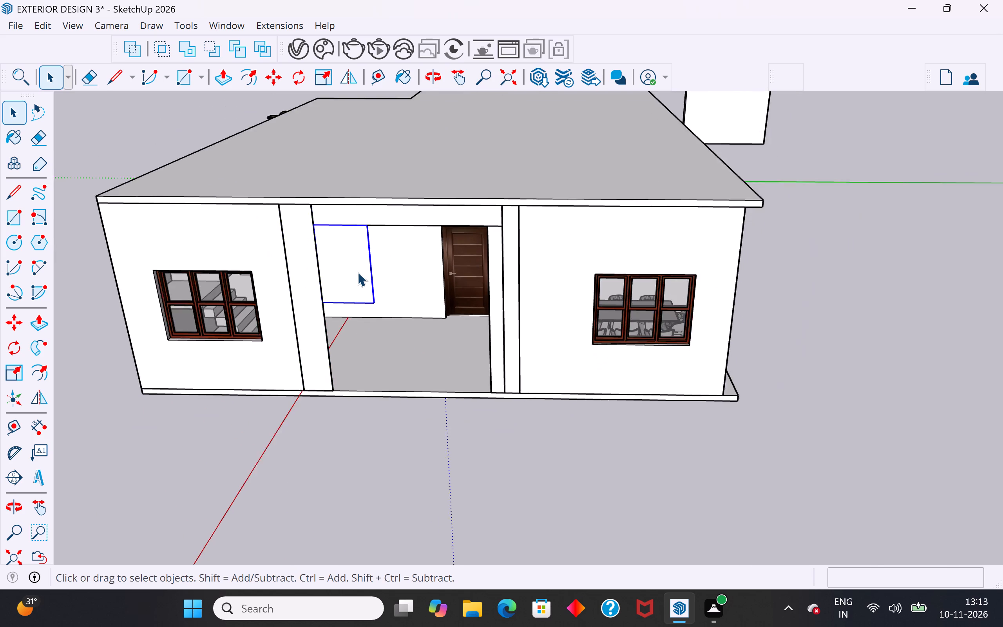
{"action": "scroll", "coordinate": [357, 272], "scroll_direction": "down", "scroll_amount": 1}
{"action": "middle_click_drag", "start_coordinate": [432, 299], "coordinate": [483, 279]}
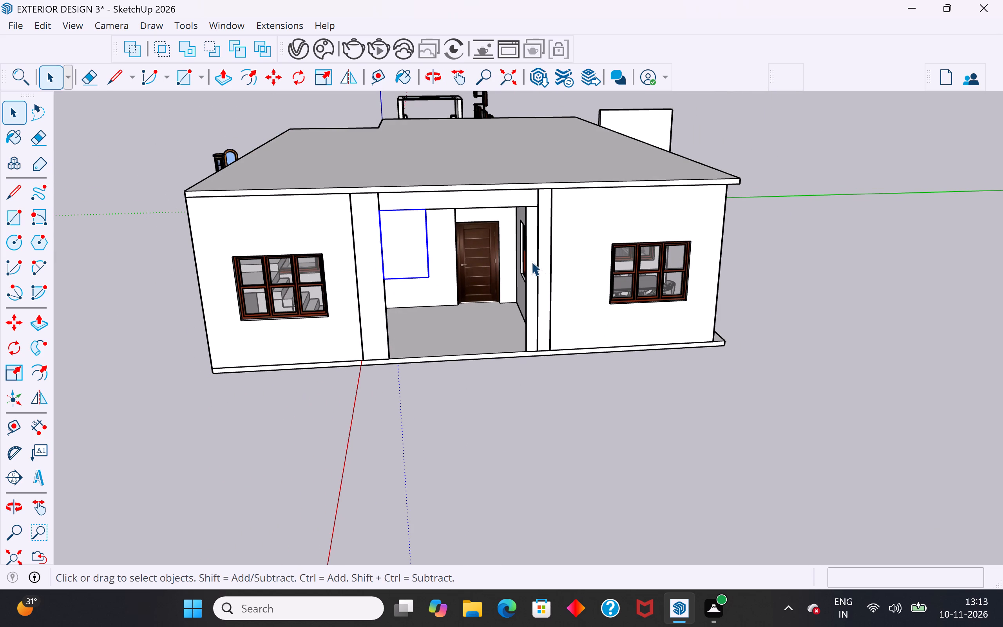
{"action": "middle_click_drag", "start_coordinate": [553, 257], "coordinate": [552, 202]}
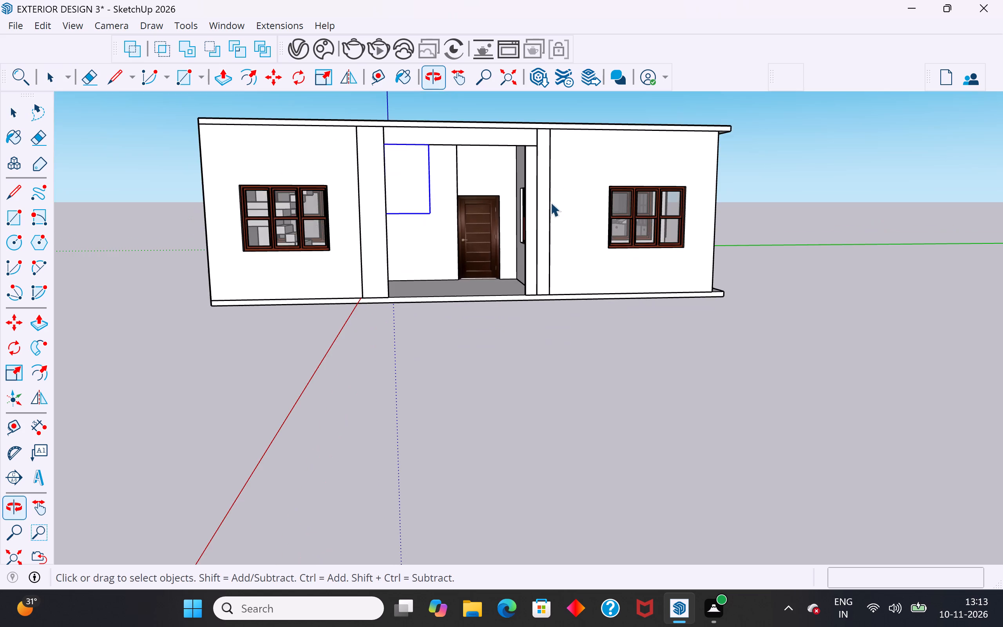
Scale the door-side strip of the porch opening to about 1.35 times its width, toward the opening.
{"action": "scroll", "coordinate": [531, 169], "scroll_direction": "up", "scroll_amount": 4}
{"action": "left_click", "coordinate": [525, 223]}
{"action": "scroll", "coordinate": [525, 223], "scroll_direction": "up", "scroll_amount": 4}
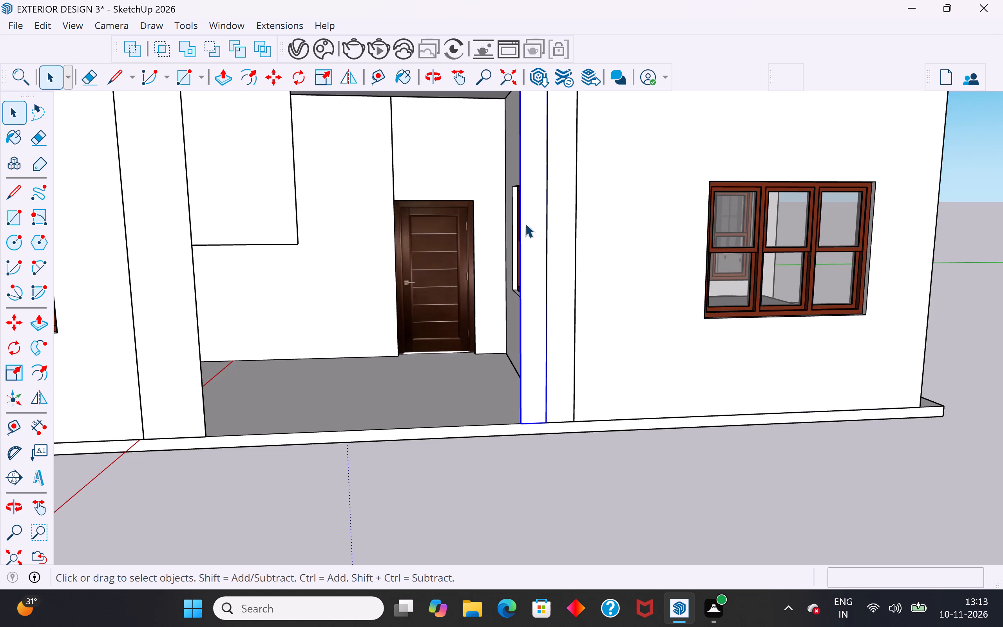
{"action": "key", "text": "m"}
{"action": "left_click", "coordinate": [518, 243]}
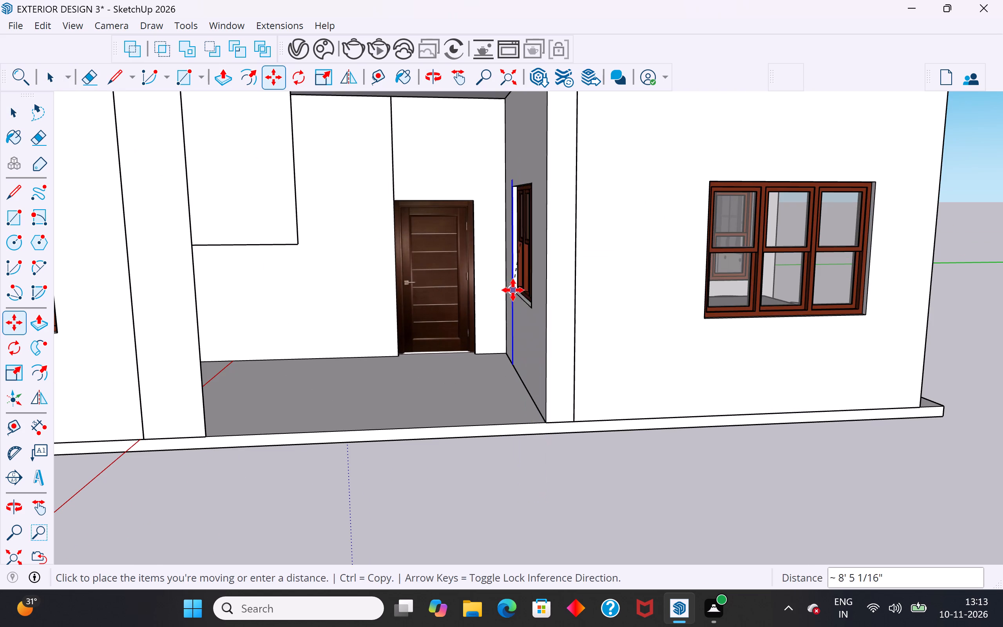
{"action": "key", "text": "Escape"}
{"action": "key", "text": "s"}
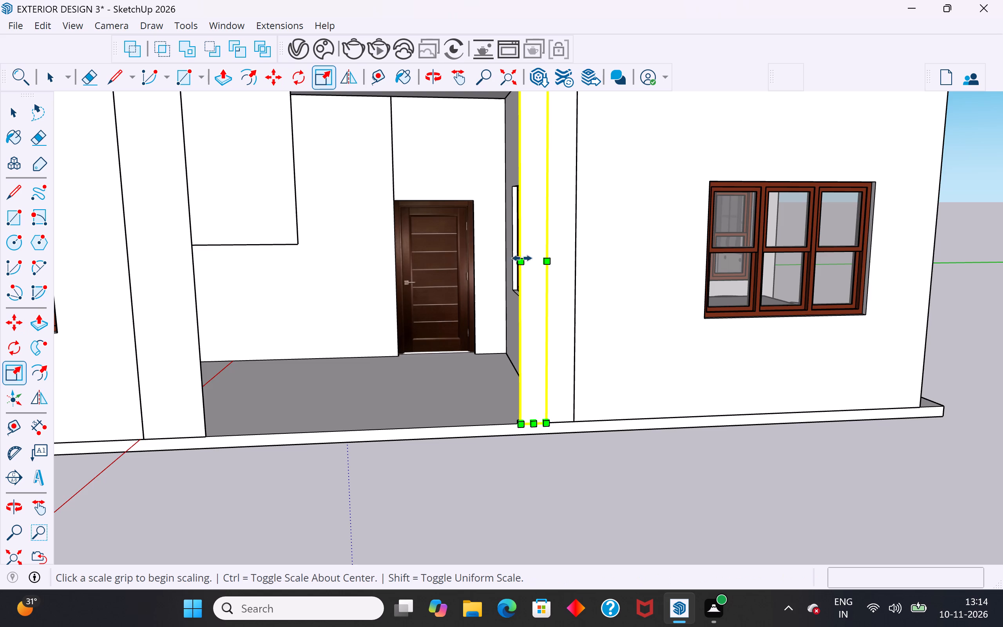
{"action": "scroll", "coordinate": [532, 280], "scroll_direction": "down", "scroll_amount": 3}
{"action": "left_click", "coordinate": [525, 264]}
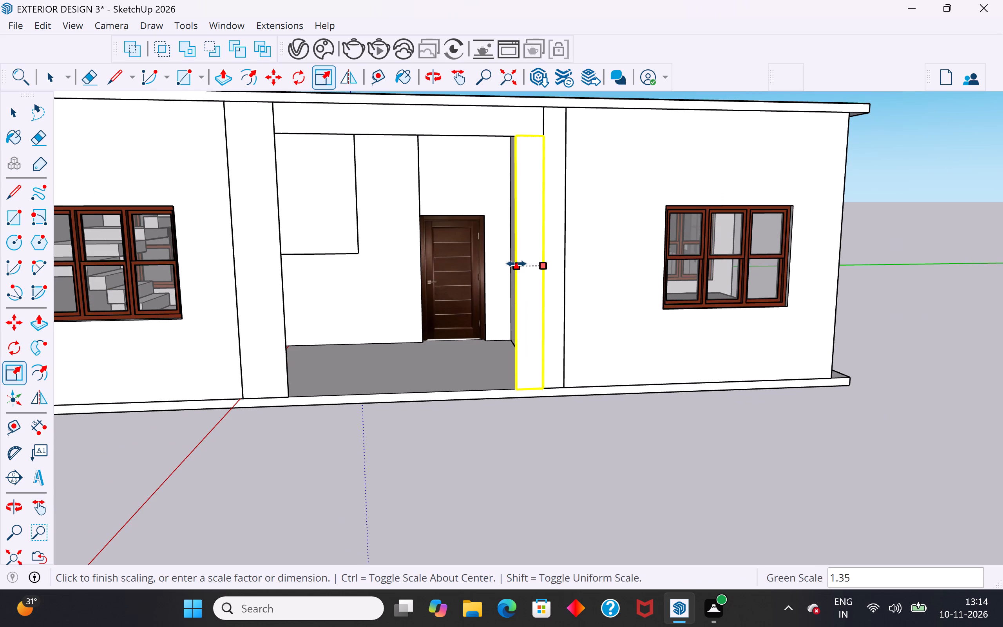
{"action": "left_click", "coordinate": [516, 264]}
{"action": "left_click", "coordinate": [14, 111]}
{"action": "left_click", "coordinate": [374, 530]}
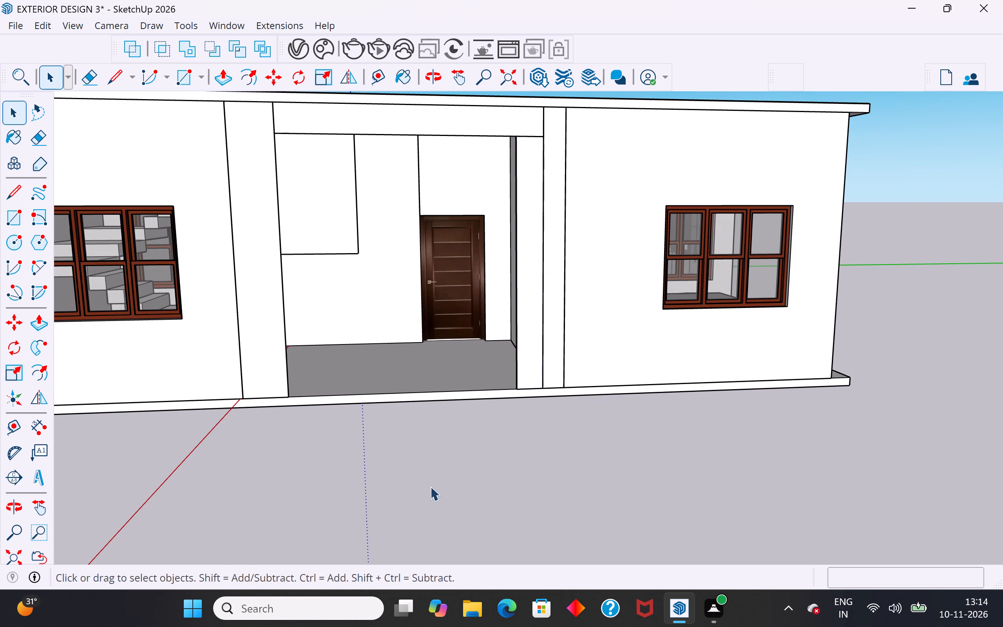
Move the two vertical strips, top strip and corner panel together about 33' 7 1/2" along the green axis, clear of the house.
{"action": "scroll", "coordinate": [580, 382], "scroll_direction": "down", "scroll_amount": 5}
{"action": "middle_click_drag", "start_coordinate": [525, 438], "coordinate": [486, 494]}
{"action": "scroll", "coordinate": [499, 424], "scroll_direction": "up", "scroll_amount": 3}
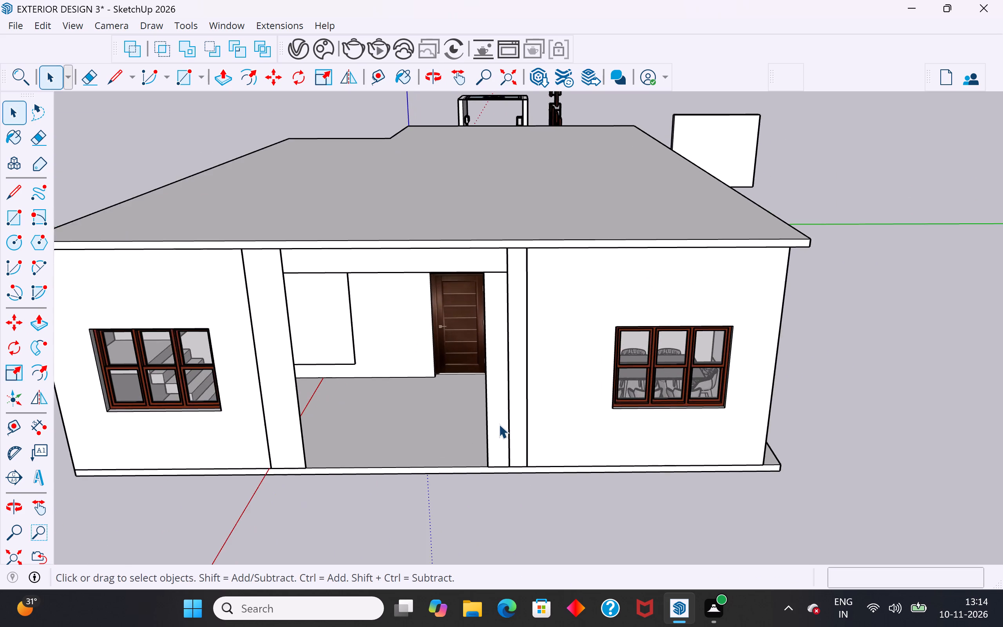
{"action": "scroll", "coordinate": [499, 424], "scroll_direction": "up", "scroll_amount": 1}
{"action": "left_click", "coordinate": [499, 424]}
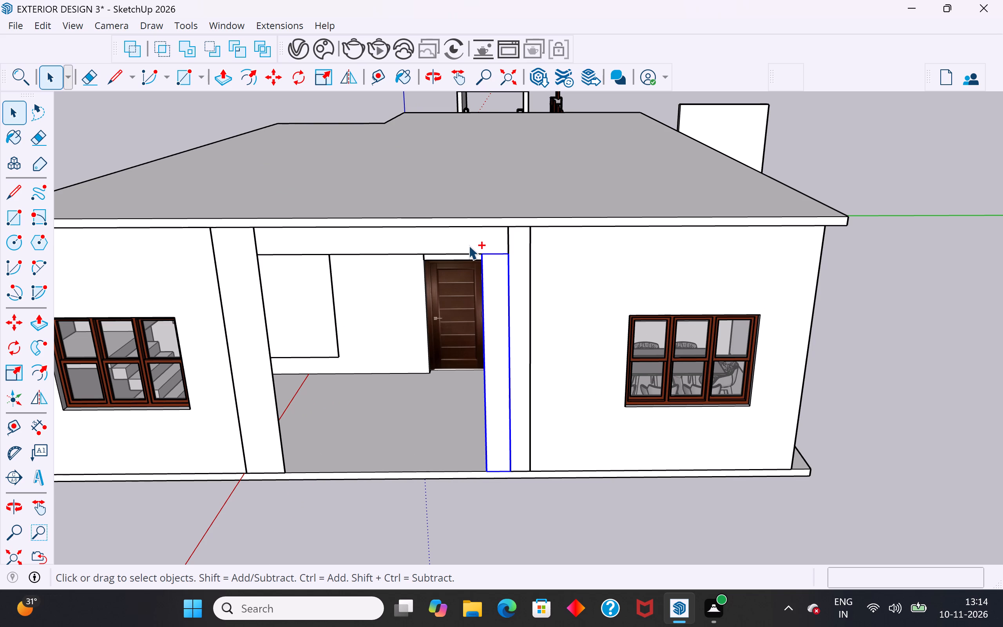
{"action": "left_click", "coordinate": [469, 245], "text": "ctrl"}
{"action": "left_click", "coordinate": [293, 313], "text": "ctrl"}
{"action": "left_click", "coordinate": [244, 334], "text": "ctrl"}
{"action": "scroll", "coordinate": [357, 440], "scroll_direction": "down", "scroll_amount": 4}
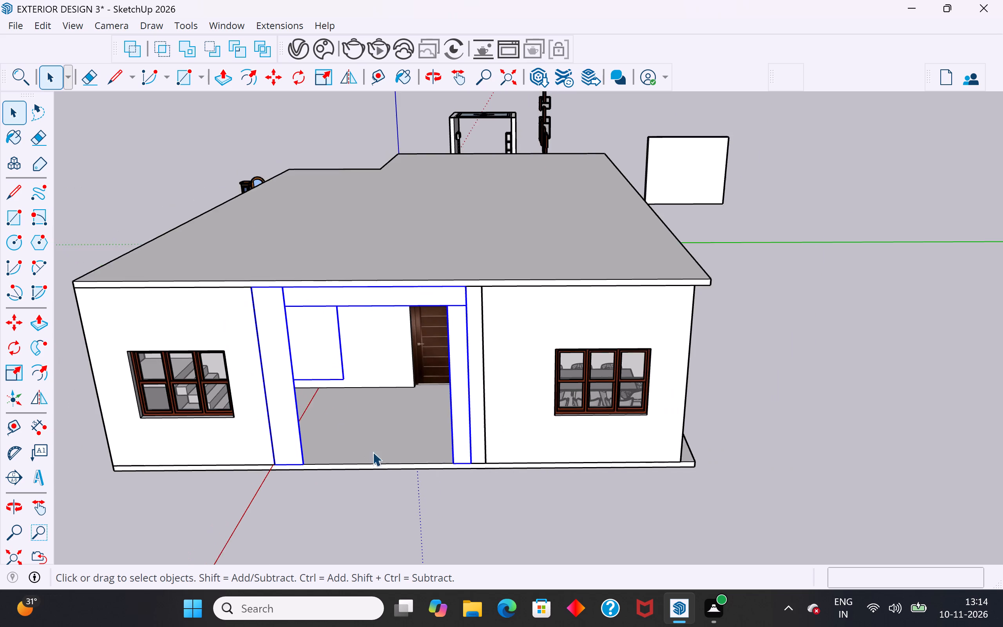
{"action": "key", "text": "m"}
{"action": "left_click", "coordinate": [463, 467]}
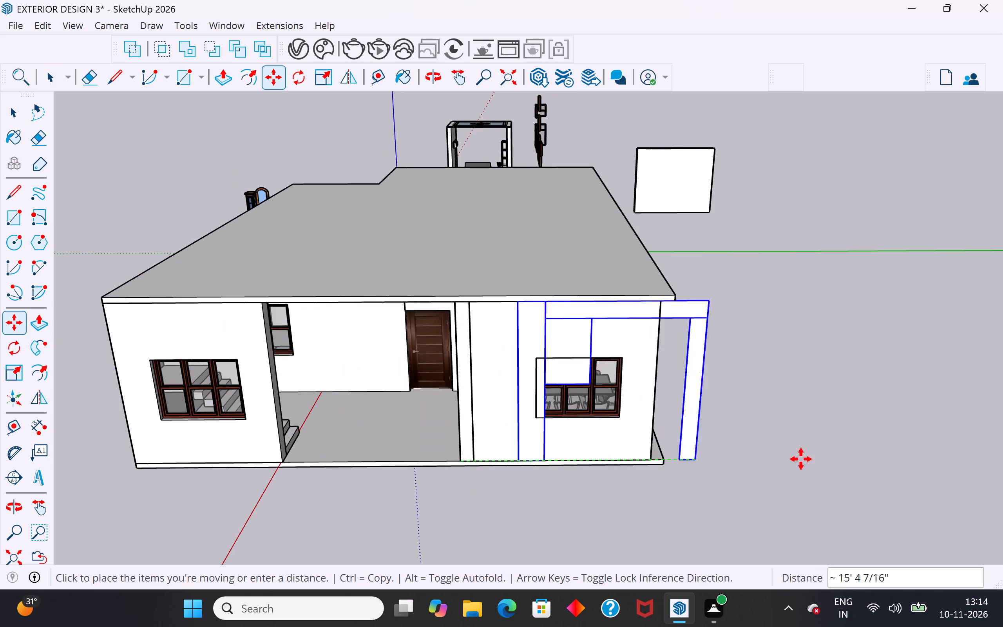
{"action": "left_click", "coordinate": [990, 456]}
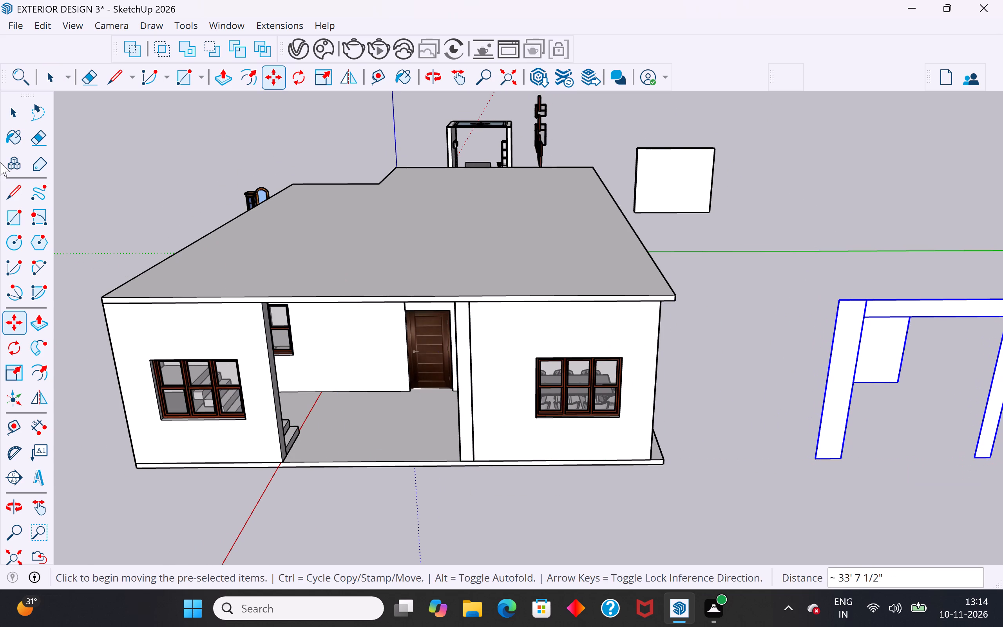
{"action": "left_click", "coordinate": [18, 114]}
{"action": "left_click", "coordinate": [87, 175]}
{"action": "scroll", "coordinate": [402, 186], "scroll_direction": "down", "scroll_amount": 9}
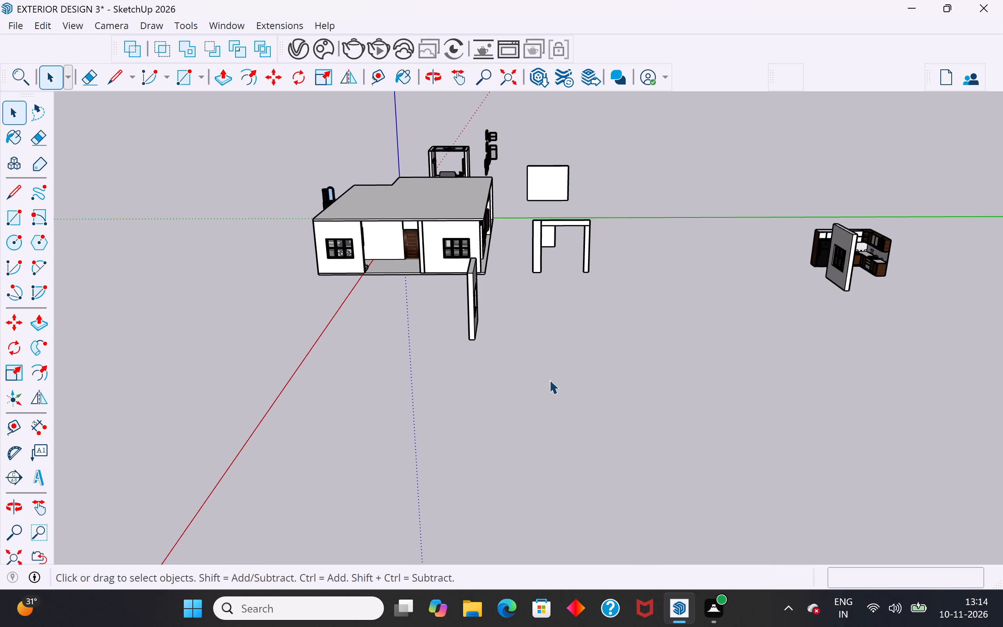
{"action": "middle_click_drag", "start_coordinate": [549, 380], "coordinate": [579, 362]}
Switch to Google Chrome and close the What's New page, leaving a blank new tab ready for a search.
{"action": "left_click", "coordinate": [316, 602]}
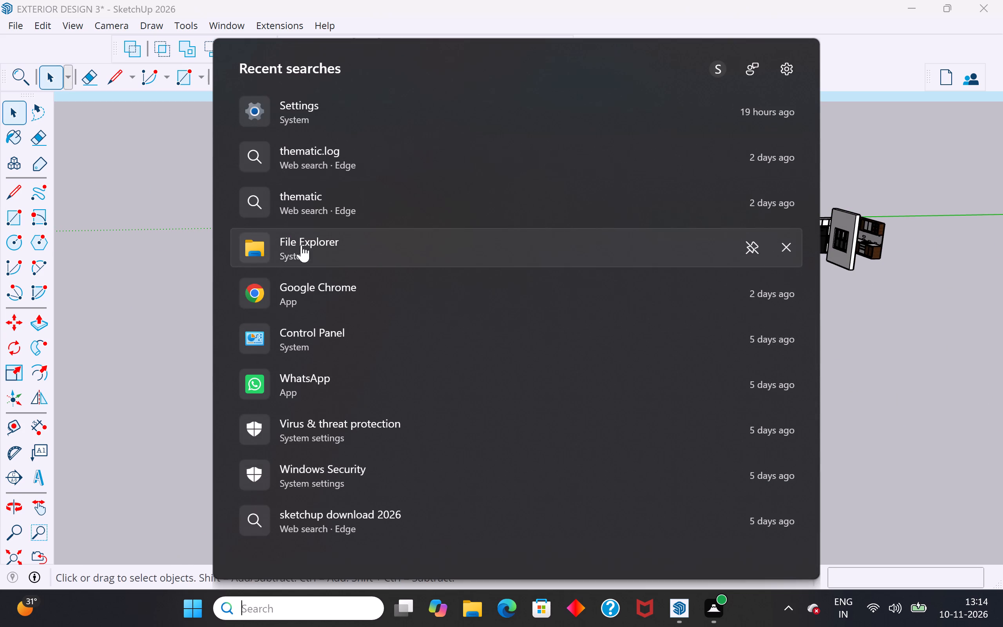
{"action": "left_click", "coordinate": [319, 299]}
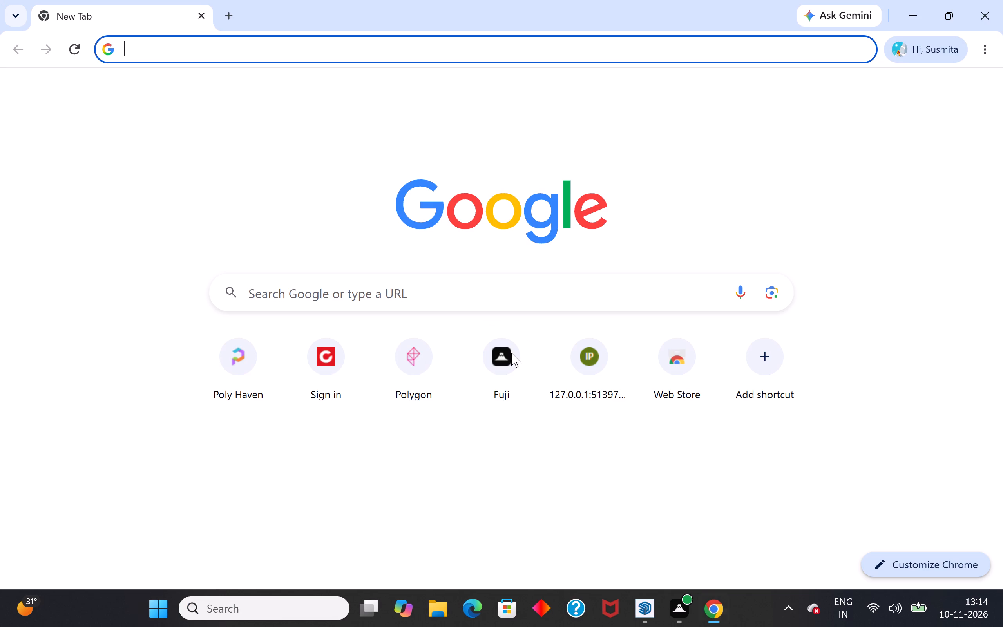
{"action": "left_click", "coordinate": [320, 52]}
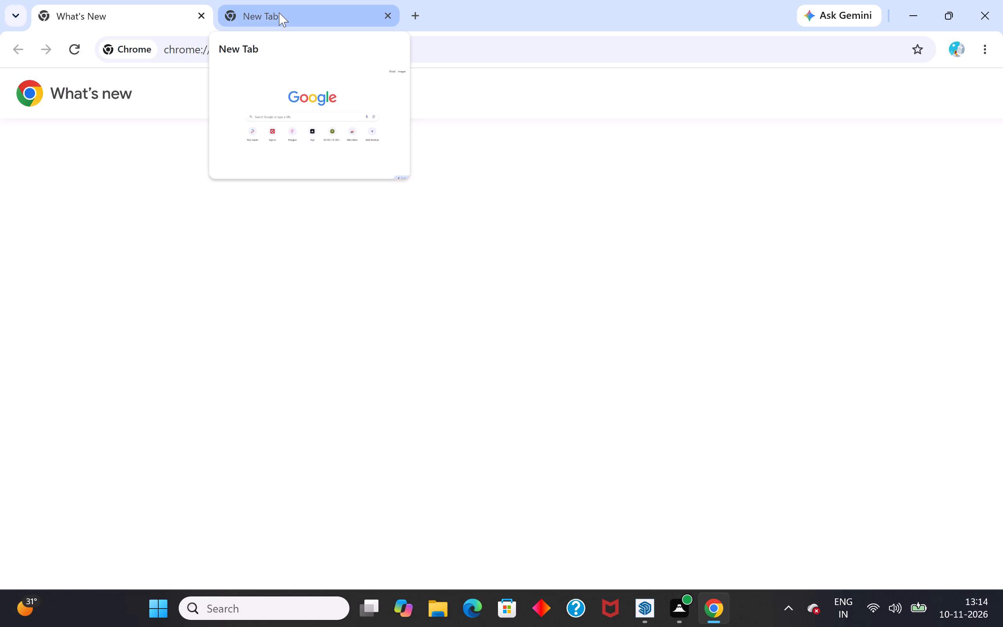
{"action": "left_click", "coordinate": [198, 21]}
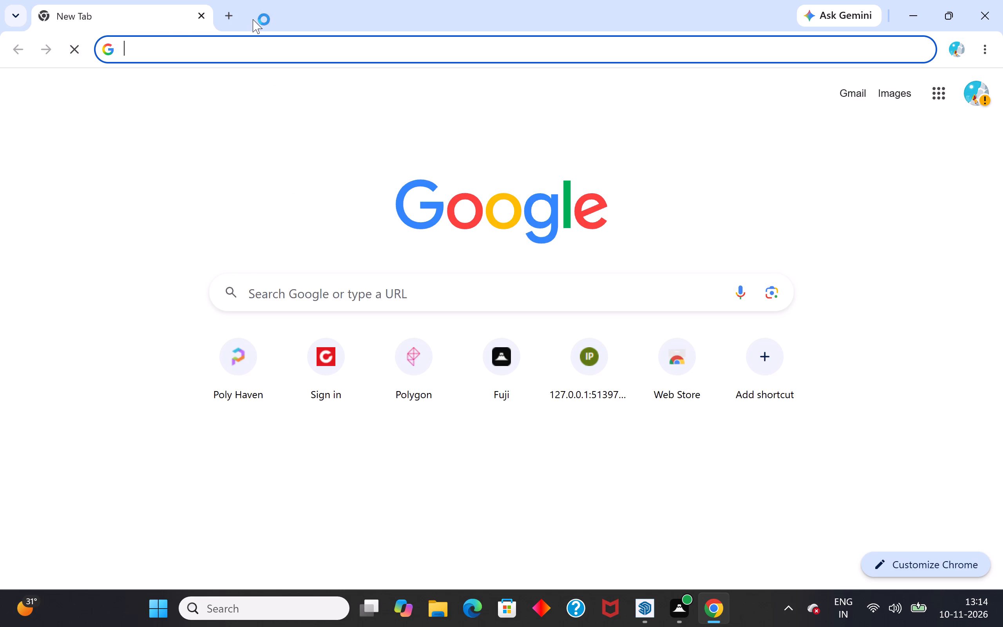
{"action": "left_click", "coordinate": [196, 49]}
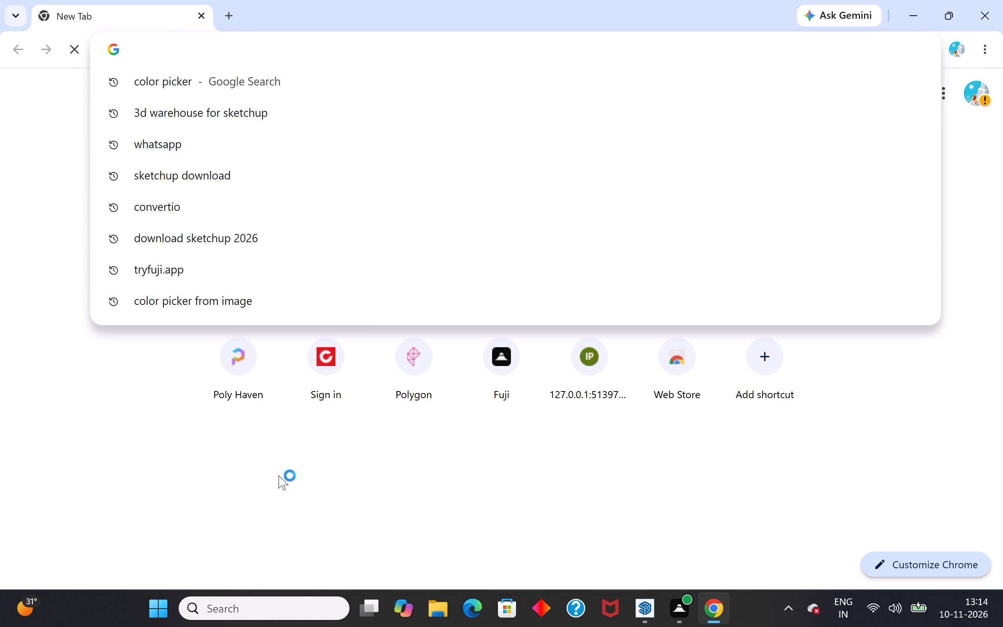
{"action": "left_click", "coordinate": [279, 475]}
{"action": "left_click", "coordinate": [237, 55]}
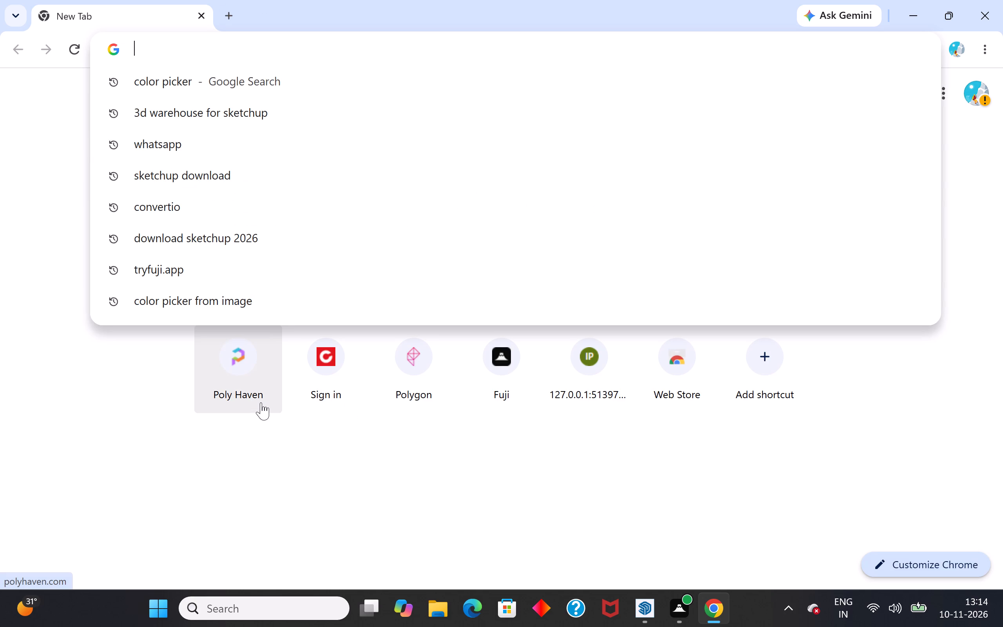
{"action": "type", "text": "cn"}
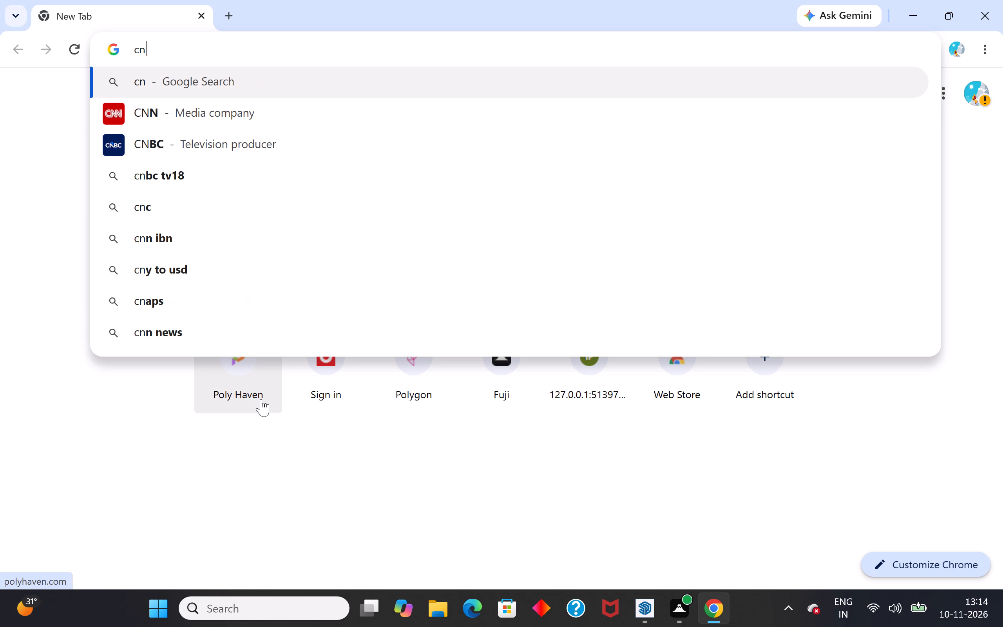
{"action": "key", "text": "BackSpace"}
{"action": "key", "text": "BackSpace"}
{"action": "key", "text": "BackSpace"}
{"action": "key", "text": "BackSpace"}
Search Google for "jali design png".
{"action": "type", "text": "jali de"}
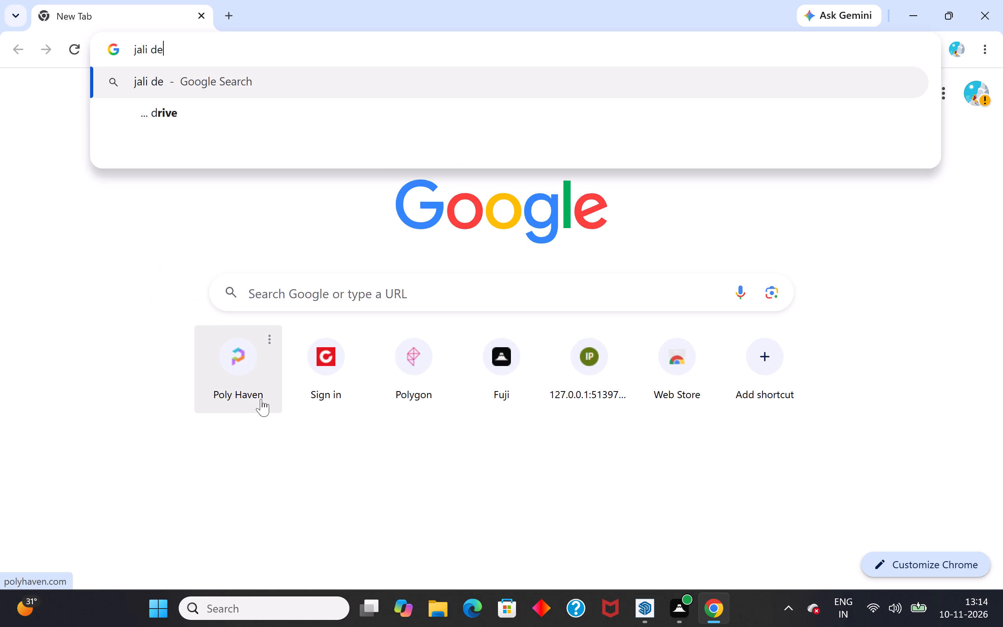
{"action": "type", "text": "sign"}
{"action": "key", "text": "space"}
{"action": "type", "text": "pn"}
{"action": "key", "text": "g"}
{"action": "key", "text": "Return"}
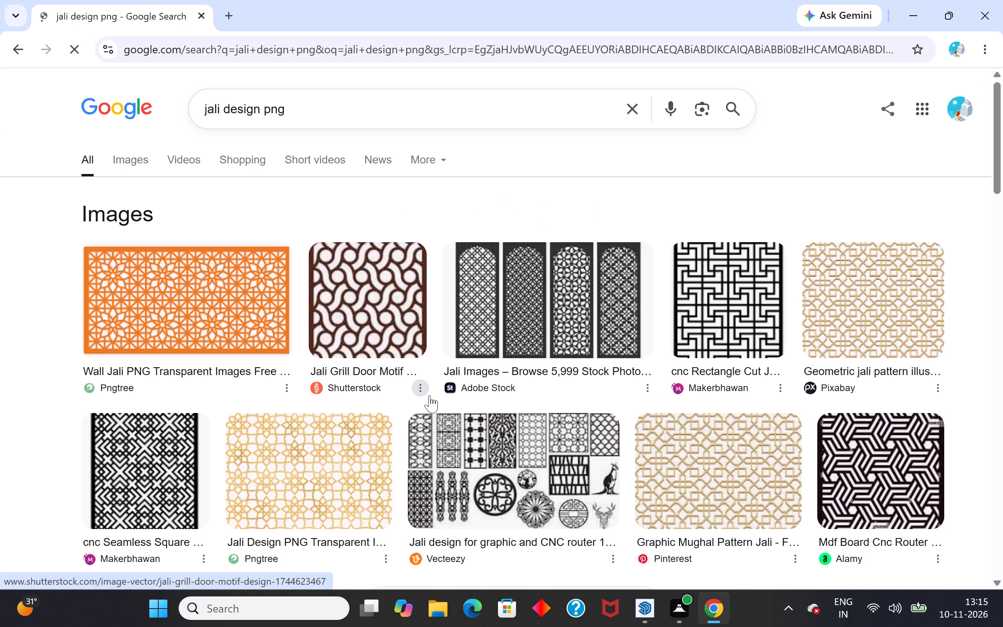
Show only the image results for the "jali design png" search.
{"action": "scroll", "coordinate": [429, 395], "scroll_direction": "down", "scroll_amount": 2}
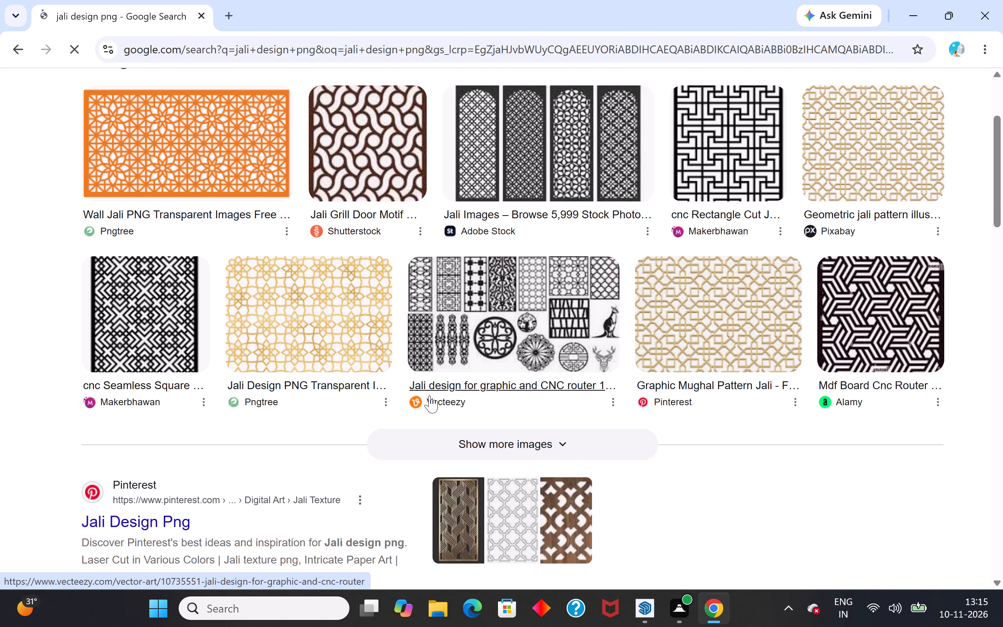
{"action": "scroll", "coordinate": [526, 444], "scroll_direction": "down", "scroll_amount": 4}
{"action": "scroll", "coordinate": [526, 444], "scroll_direction": "up", "scroll_amount": 4}
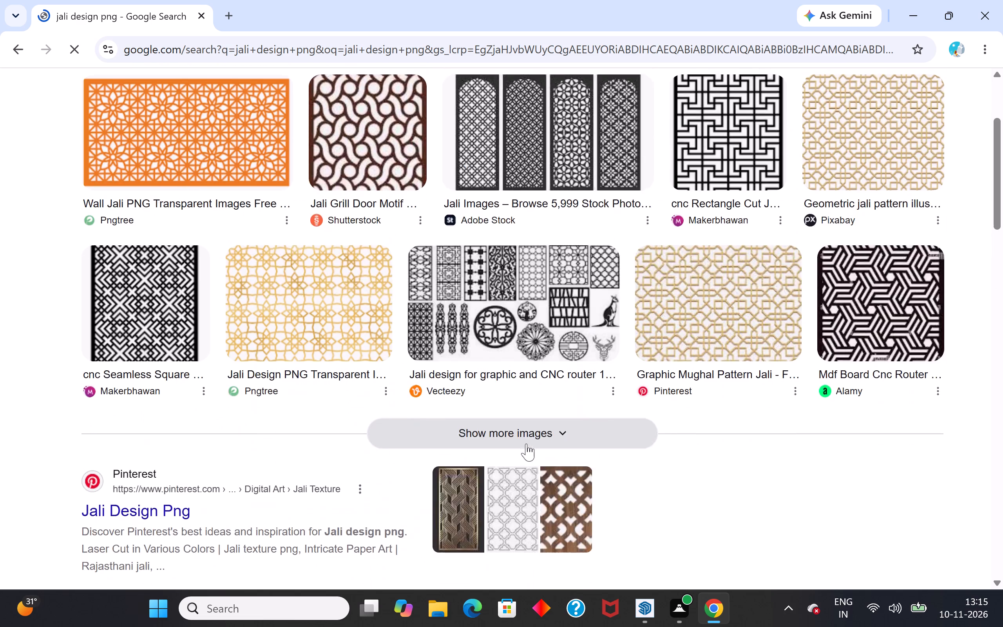
{"action": "scroll", "coordinate": [526, 444], "scroll_direction": "up", "scroll_amount": 9}
{"action": "left_click", "coordinate": [129, 160]}
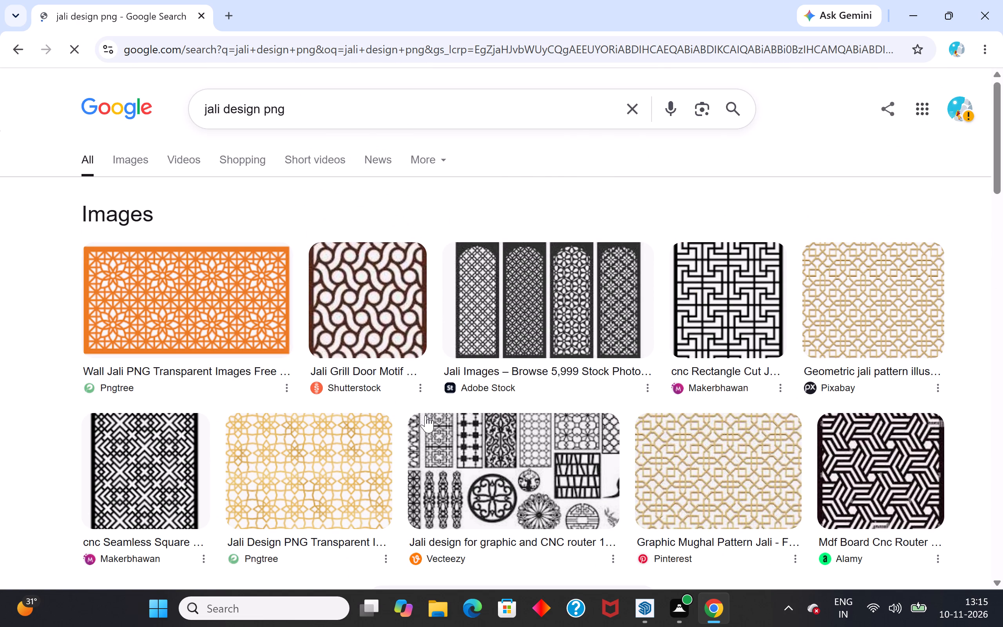
{"action": "scroll", "coordinate": [425, 415], "scroll_direction": "down", "scroll_amount": 4}
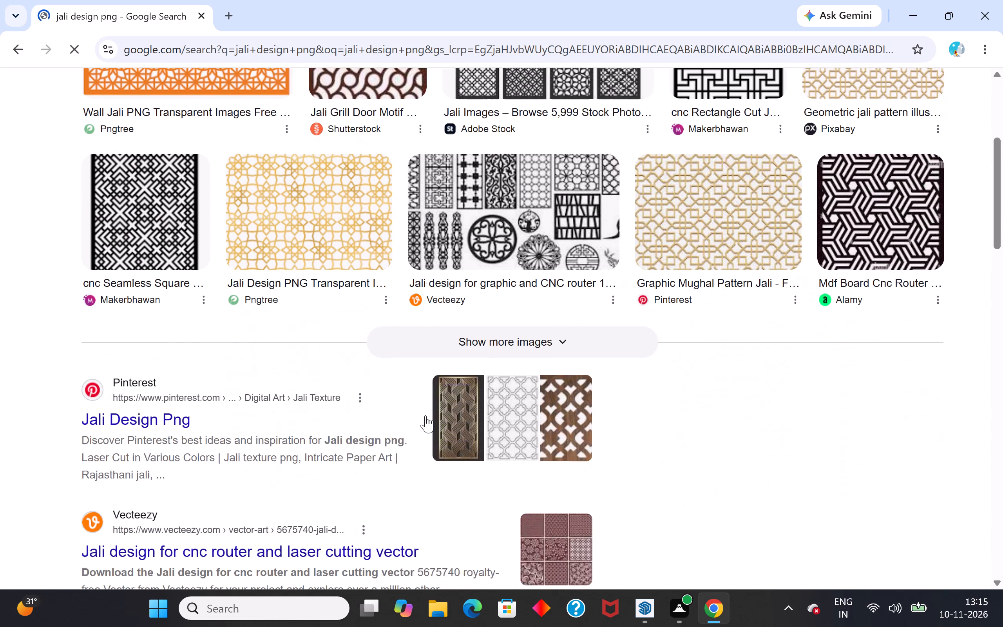
{"action": "scroll", "coordinate": [425, 415], "scroll_direction": "up", "scroll_amount": 3}
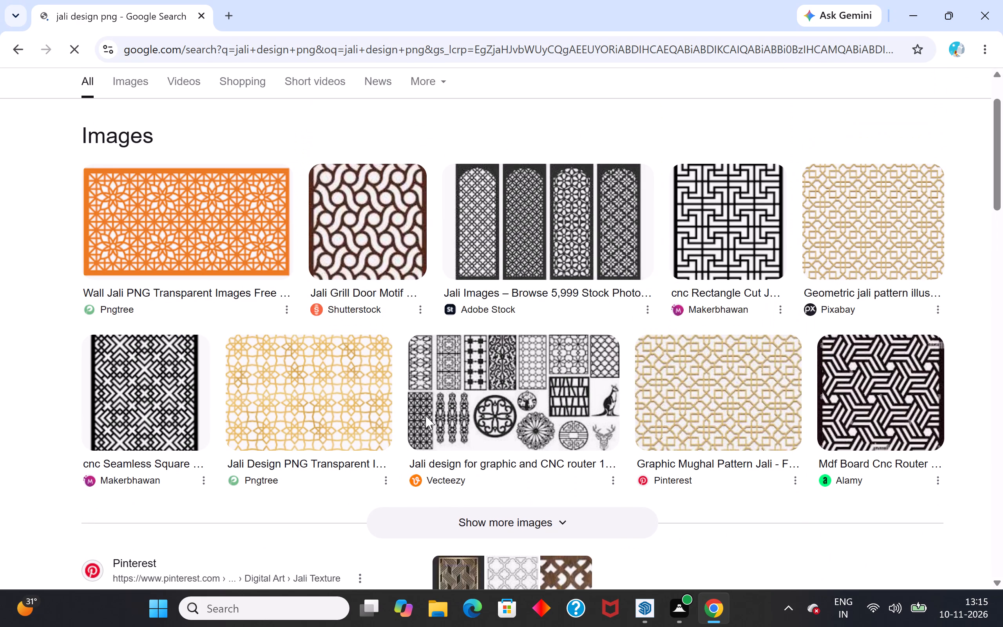
{"action": "scroll", "coordinate": [425, 415], "scroll_direction": "up", "scroll_amount": 5}
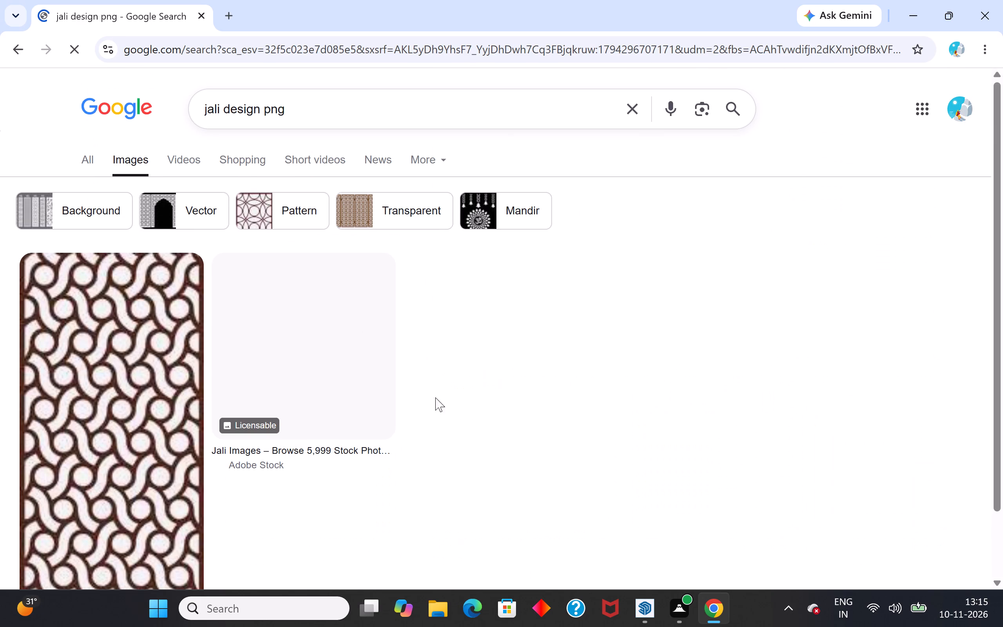
Browse the first jali design image results for a pattern suited to the porch frame.
{"action": "scroll", "coordinate": [449, 411], "scroll_direction": "down", "scroll_amount": 2}
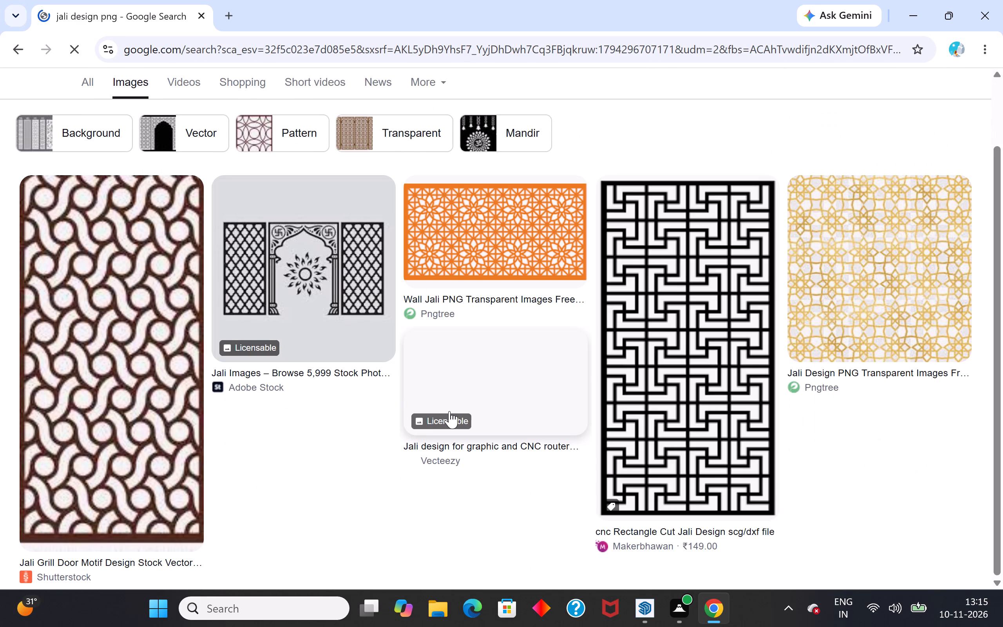
{"action": "scroll", "coordinate": [449, 411], "scroll_direction": "down", "scroll_amount": 3}
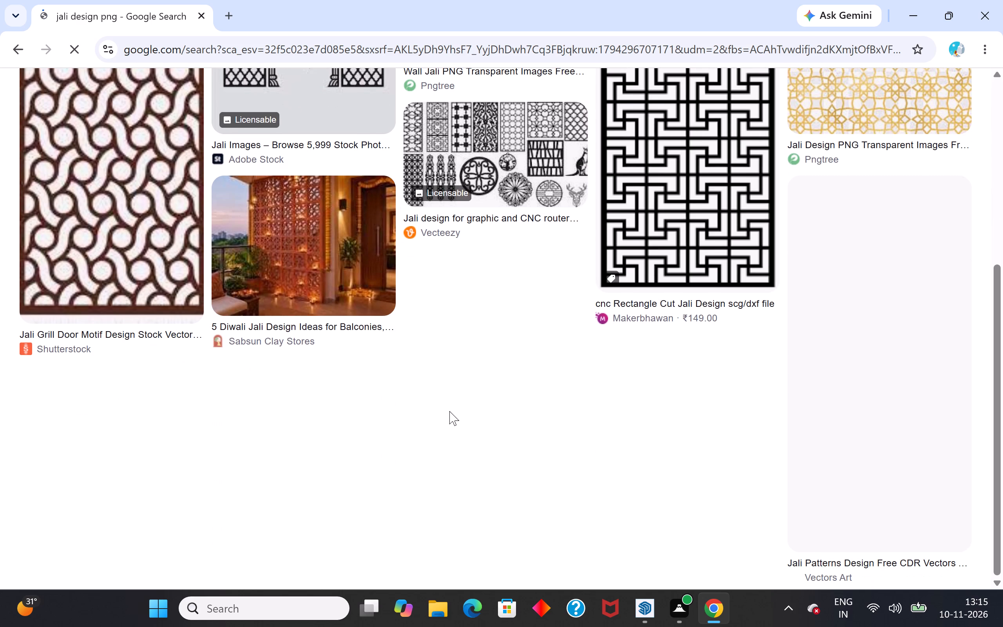
{"action": "scroll", "coordinate": [449, 411], "scroll_direction": "down", "scroll_amount": 2}
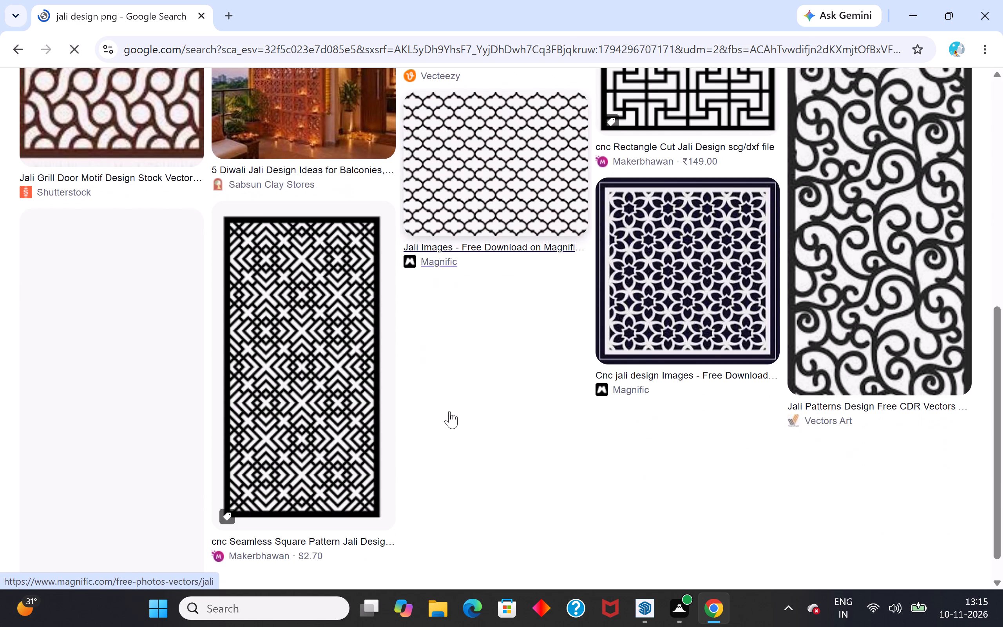
{"action": "scroll", "coordinate": [449, 411], "scroll_direction": "down", "scroll_amount": 2}
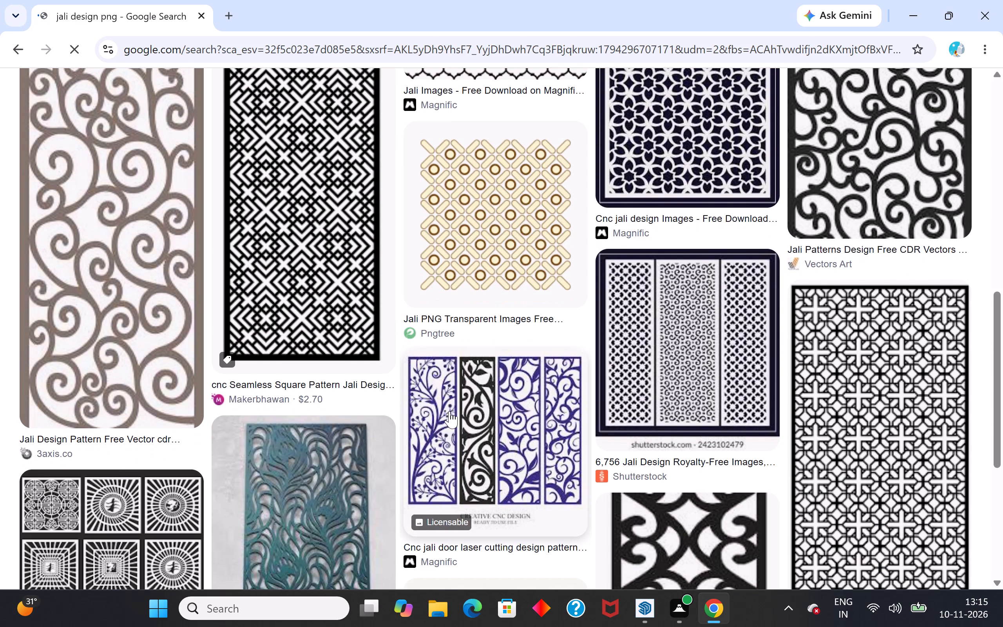
{"action": "scroll", "coordinate": [449, 411], "scroll_direction": "up", "scroll_amount": 2}
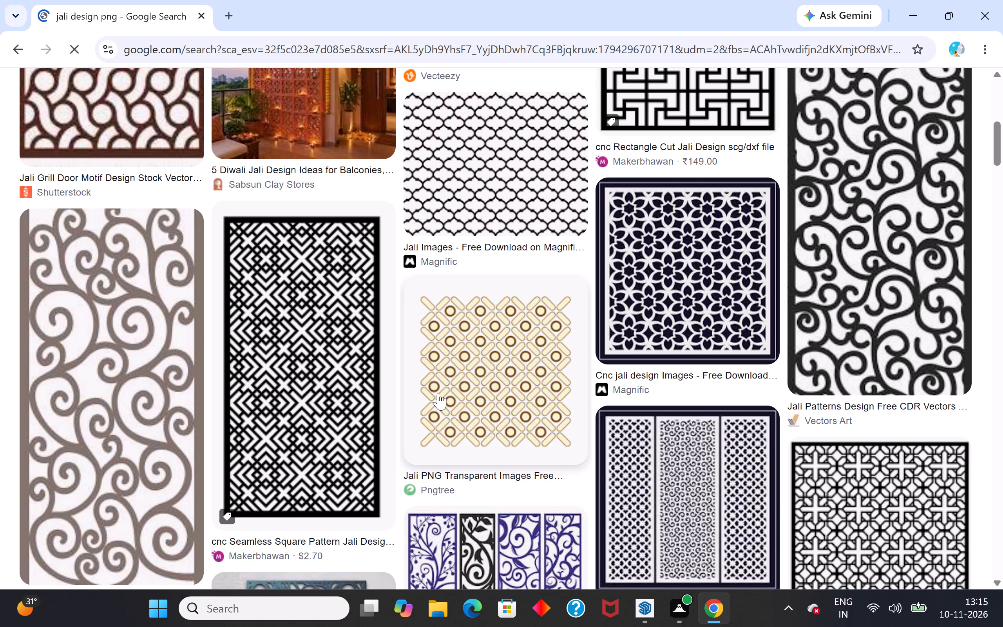
{"action": "scroll", "coordinate": [438, 393], "scroll_direction": "down", "scroll_amount": 4}
{"action": "scroll", "coordinate": [464, 509], "scroll_direction": "up", "scroll_amount": 1}
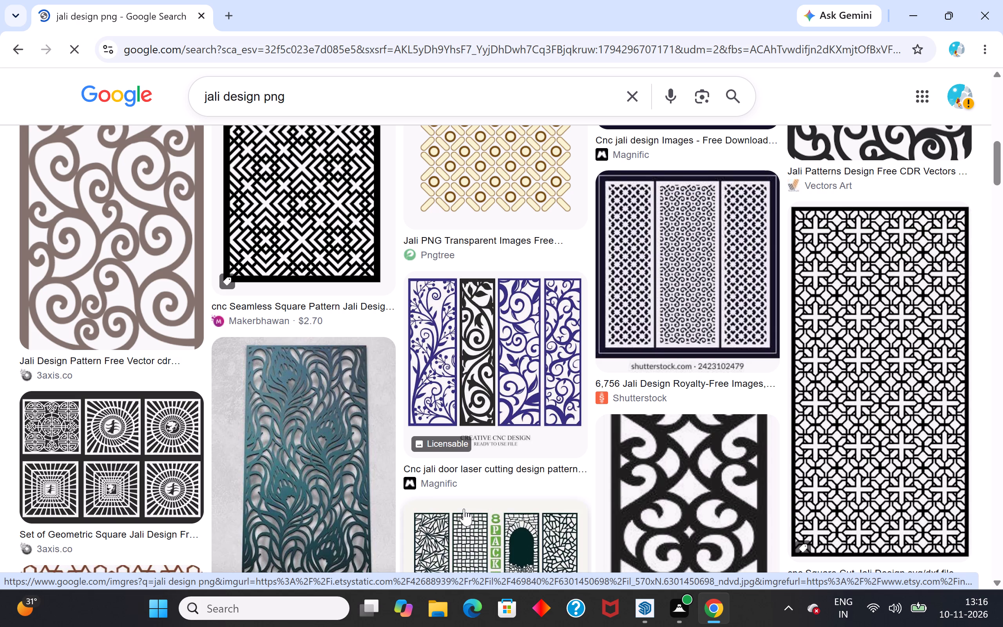
{"action": "scroll", "coordinate": [501, 508], "scroll_direction": "up", "scroll_amount": 1}
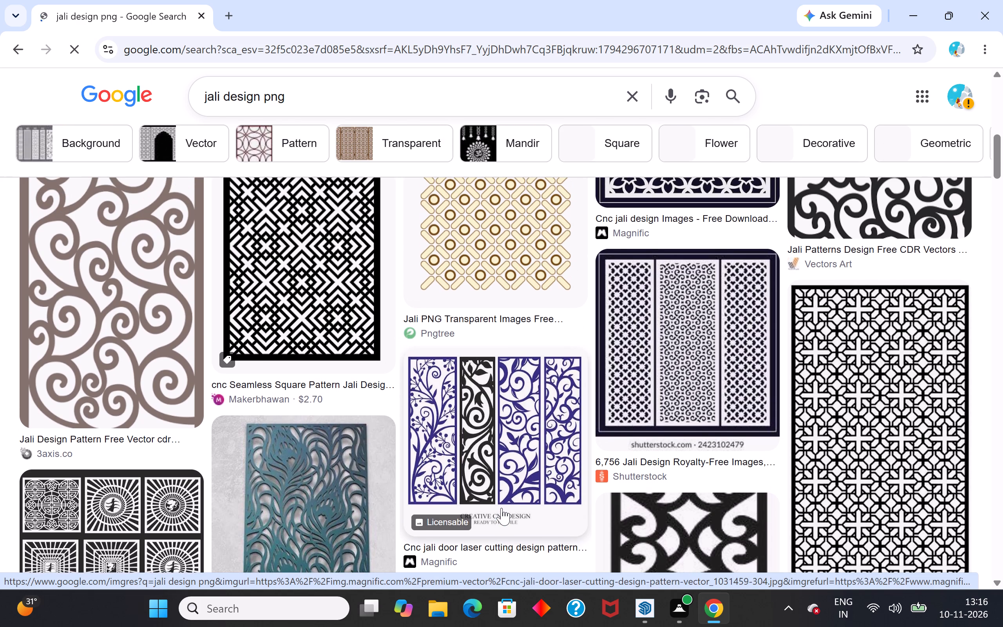
Reduce the browser from full screen to a smaller window and shift it aside to uncover the house model.
{"action": "left_click", "coordinate": [944, 14]}
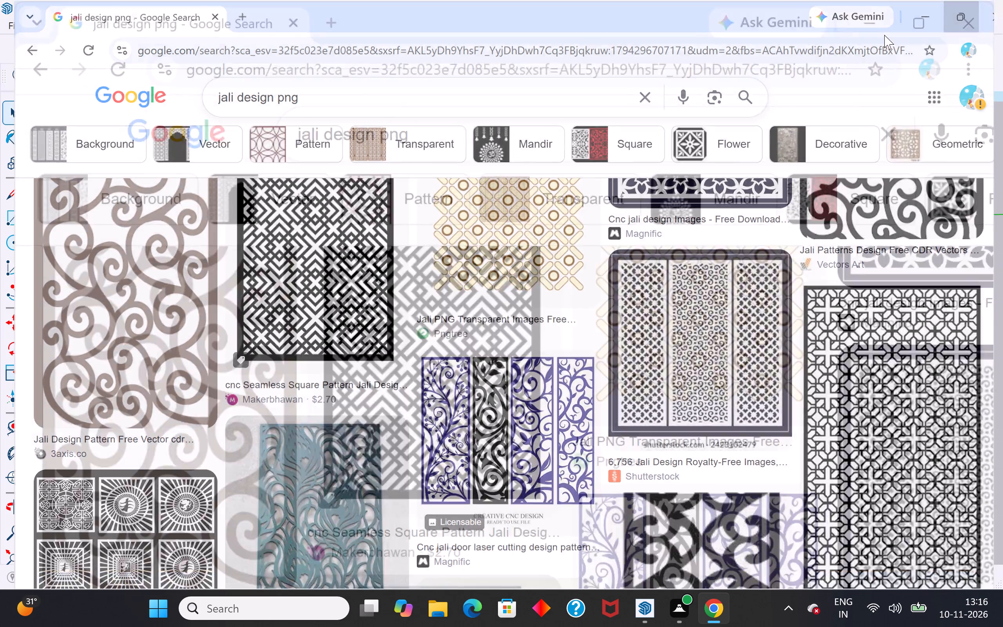
{"action": "left_click_drag", "start_coordinate": [527, 33], "coordinate": [767, 148]}
Switch to SketchUp and examine the house front and the porch frame pieces standing beside it.
{"action": "scroll", "coordinate": [427, 304], "scroll_direction": "down", "scroll_amount": 3}
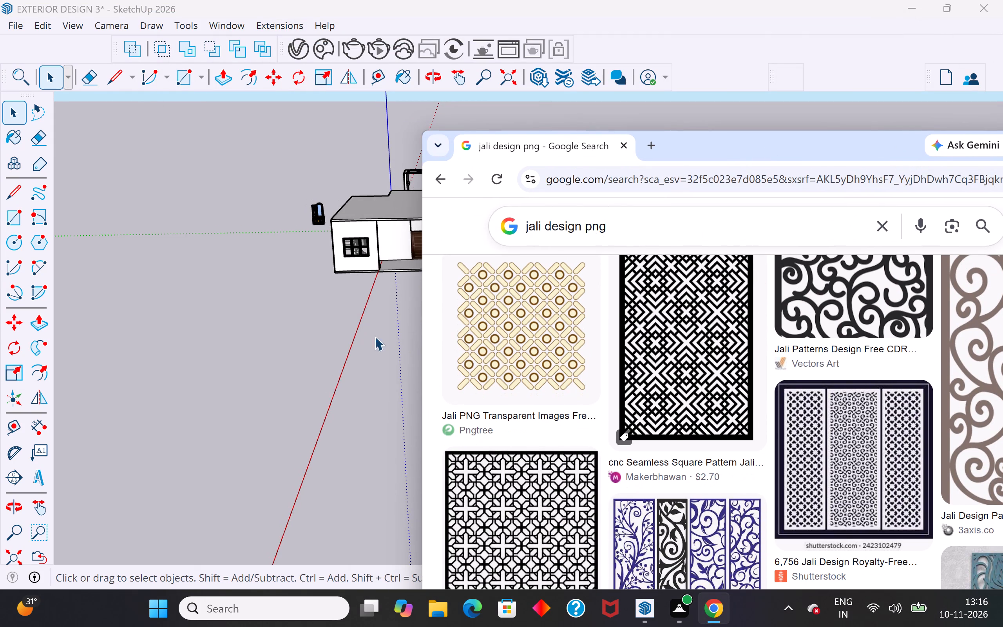
{"action": "scroll", "coordinate": [257, 386], "scroll_direction": "down", "scroll_amount": 4}
{"action": "scroll", "coordinate": [241, 489], "scroll_direction": "down", "scroll_amount": 6}
{"action": "scroll", "coordinate": [342, 364], "scroll_direction": "up", "scroll_amount": 7}
{"action": "middle_click_drag", "start_coordinate": [346, 340], "coordinate": [356, 291]}
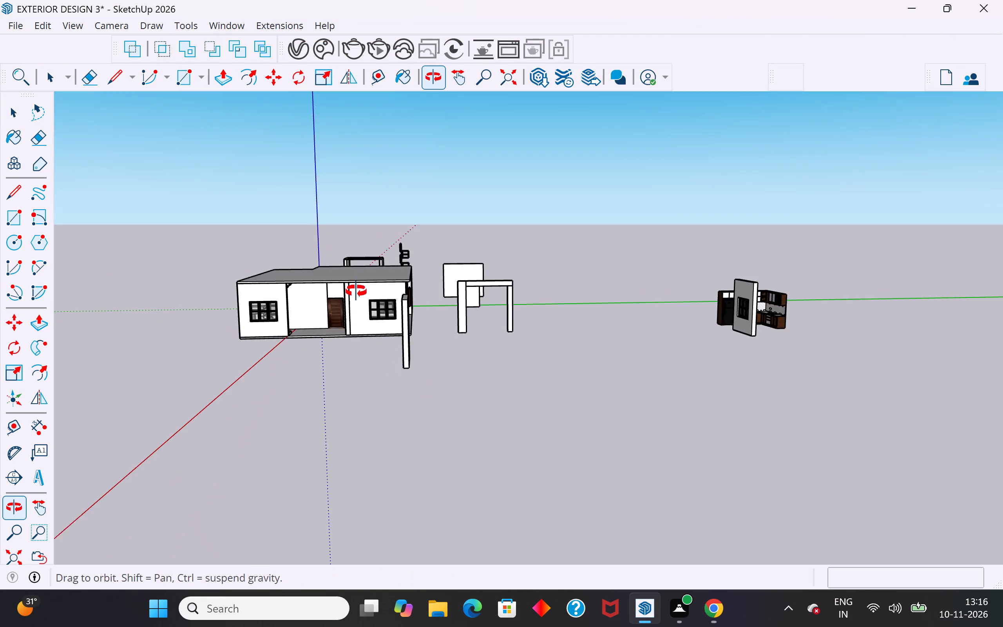
{"action": "middle_click_drag", "start_coordinate": [356, 291], "coordinate": [338, 302]}
{"action": "scroll", "coordinate": [464, 302], "scroll_direction": "up", "scroll_amount": 3}
{"action": "scroll", "coordinate": [413, 384], "scroll_direction": "down", "scroll_amount": 4}
{"action": "scroll", "coordinate": [575, 346], "scroll_direction": "up", "scroll_amount": 3}
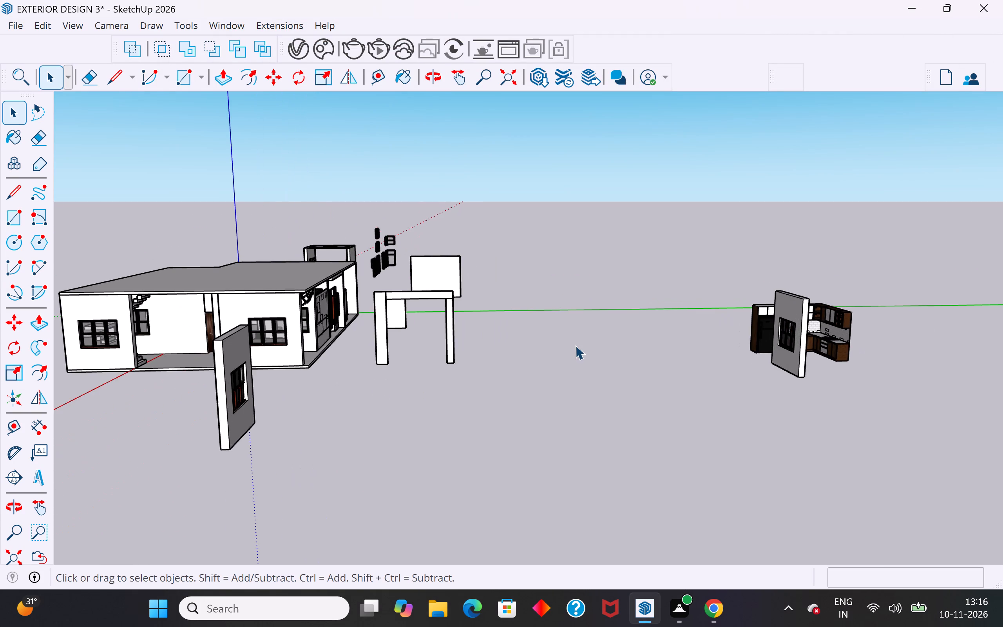
{"action": "middle_click_drag", "start_coordinate": [525, 360], "coordinate": [570, 353]}
{"action": "middle_click_drag", "start_coordinate": [630, 460], "coordinate": [608, 464]}
Return to Google Chrome and reposition its window so the image results are fully within view over the model.
{"action": "left_click", "coordinate": [715, 607]}
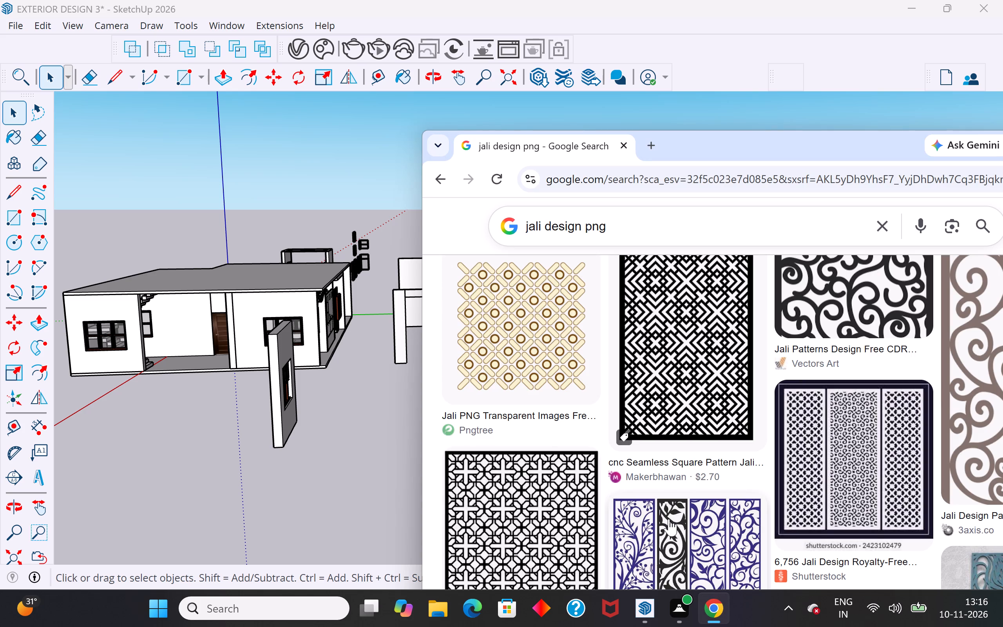
{"action": "scroll", "coordinate": [669, 519], "scroll_direction": "down", "scroll_amount": 2}
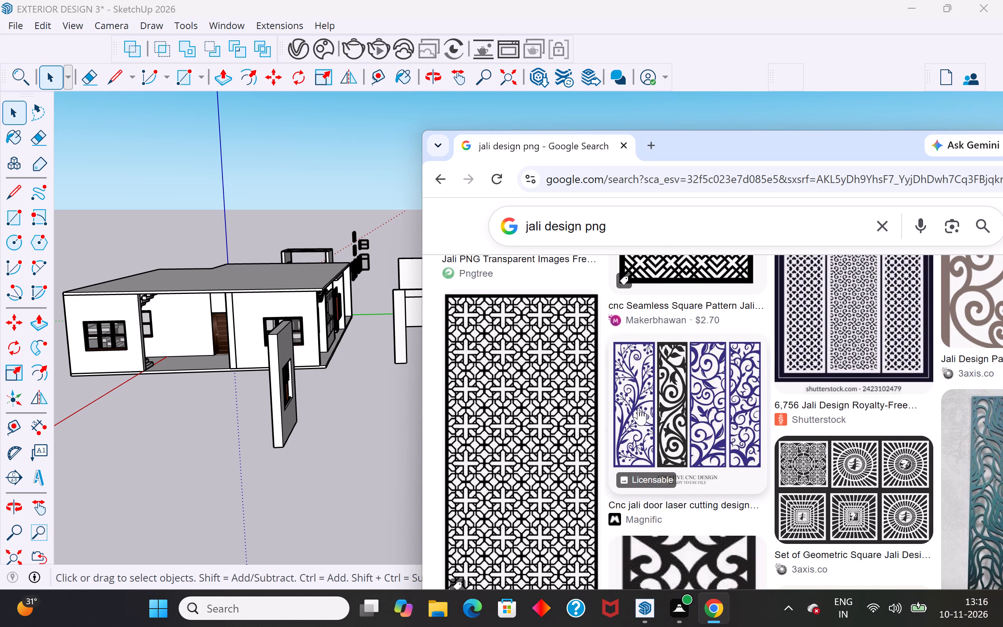
{"action": "left_click_drag", "start_coordinate": [719, 145], "coordinate": [688, 123]}
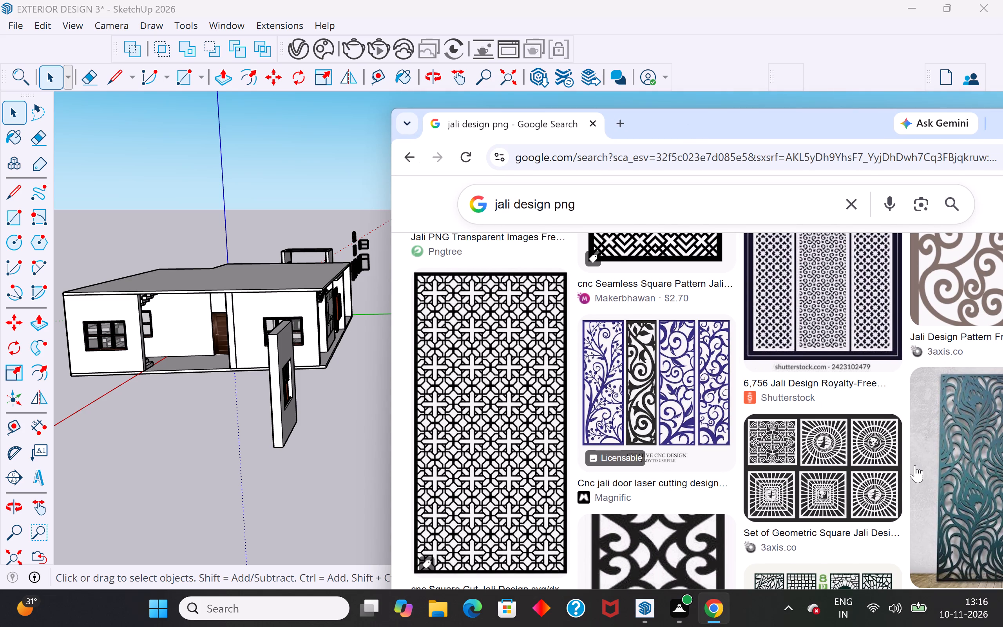
{"action": "scroll", "coordinate": [913, 465], "scroll_direction": "up", "scroll_amount": 5}
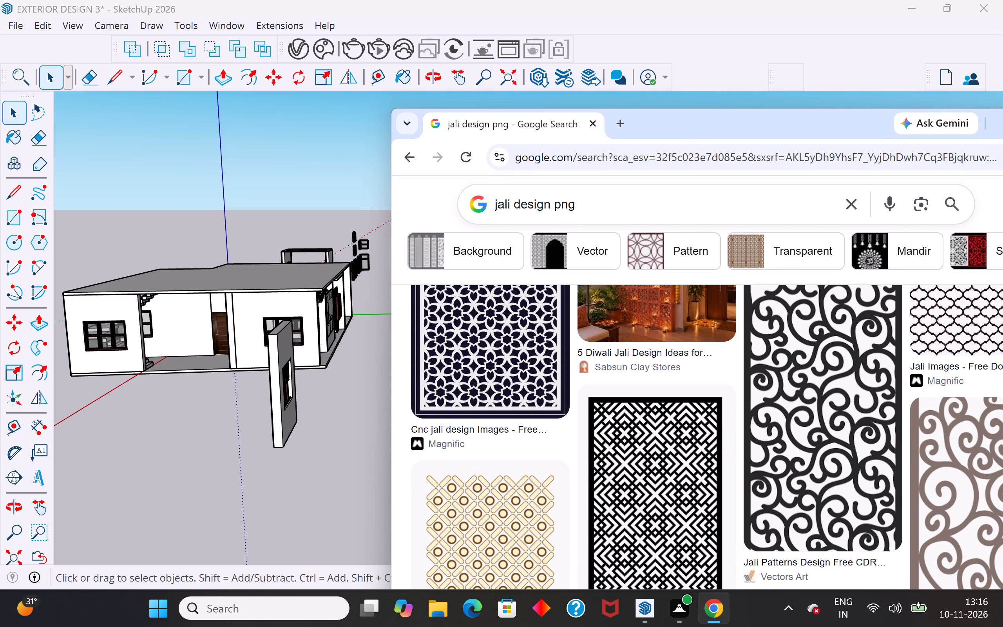
{"action": "left_click_drag", "start_coordinate": [813, 127], "coordinate": [670, 98]}
Browse further down the jali design image results, looking for a suitable screen pattern.
{"action": "scroll", "coordinate": [826, 417], "scroll_direction": "down", "scroll_amount": 16}
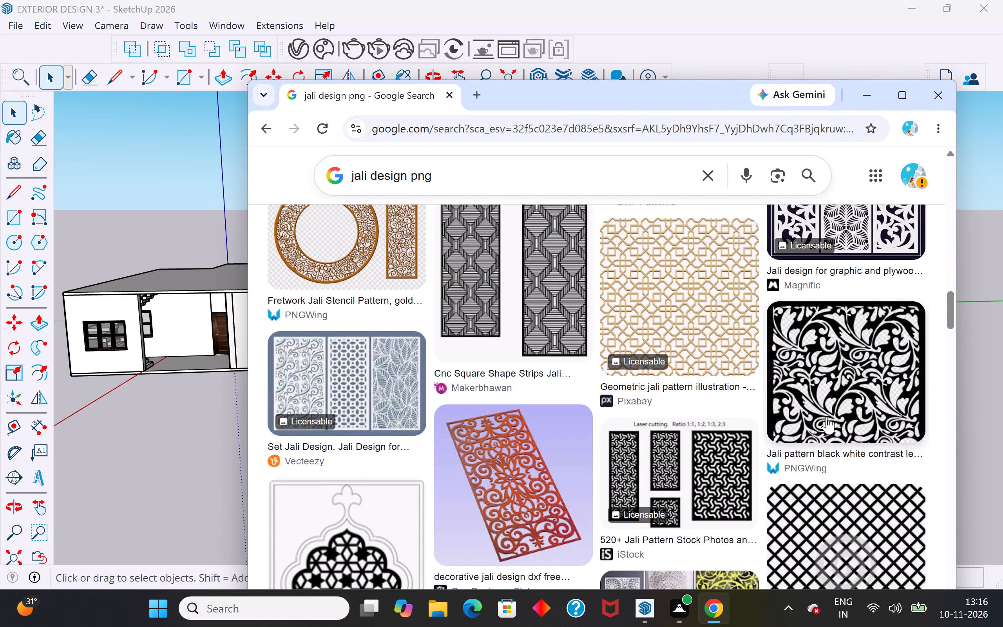
{"action": "scroll", "coordinate": [776, 510], "scroll_direction": "down", "scroll_amount": 6}
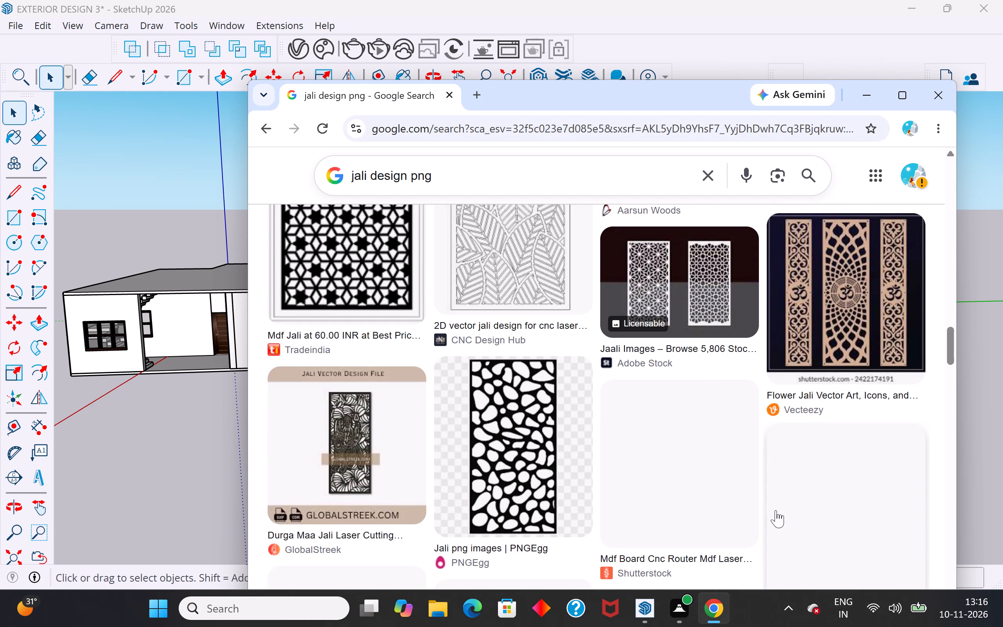
{"action": "scroll", "coordinate": [776, 510], "scroll_direction": "down", "scroll_amount": 4}
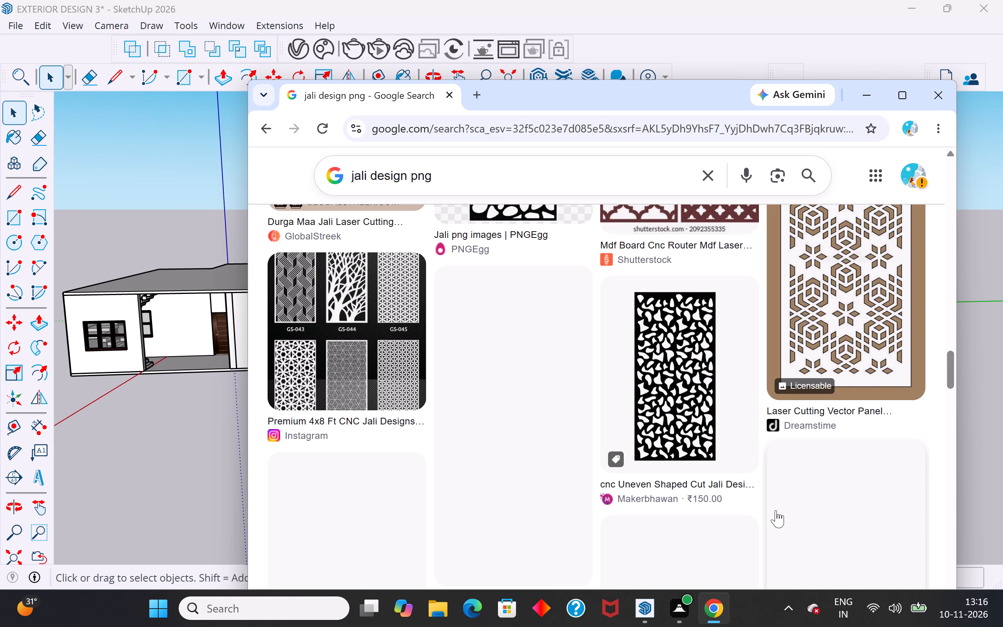
{"action": "scroll", "coordinate": [776, 510], "scroll_direction": "down", "scroll_amount": 4}
{"action": "scroll", "coordinate": [776, 510], "scroll_direction": "up", "scroll_amount": 2}
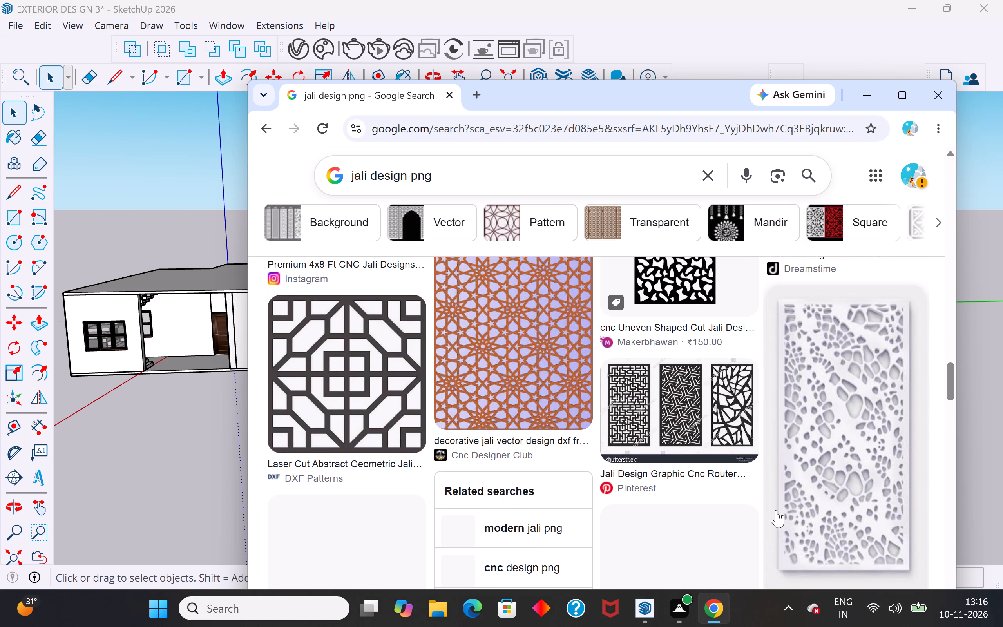
{"action": "scroll", "coordinate": [776, 510], "scroll_direction": "down", "scroll_amount": 2}
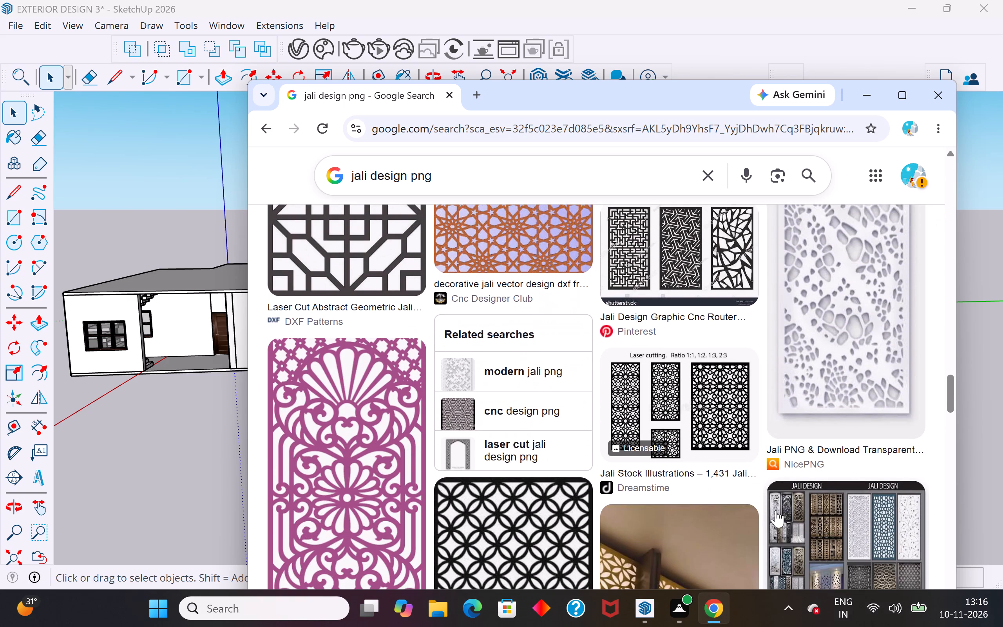
{"action": "scroll", "coordinate": [776, 510], "scroll_direction": "down", "scroll_amount": 3}
Browse back up through the jali design image results and compare the patterns near the start of the results.
{"action": "scroll", "coordinate": [776, 510], "scroll_direction": "up", "scroll_amount": 2}
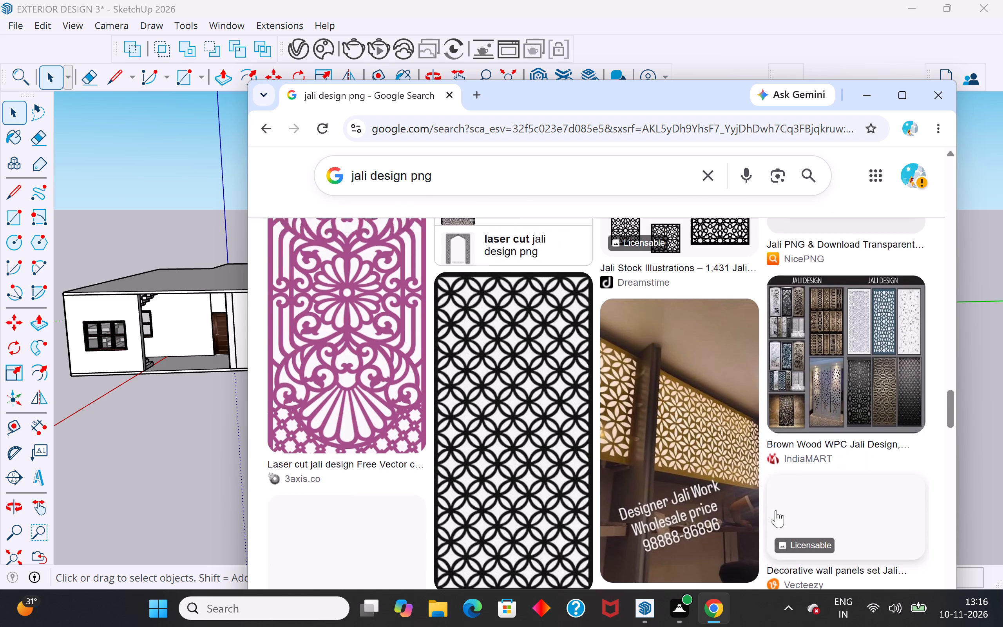
{"action": "scroll", "coordinate": [776, 510], "scroll_direction": "up", "scroll_amount": 5}
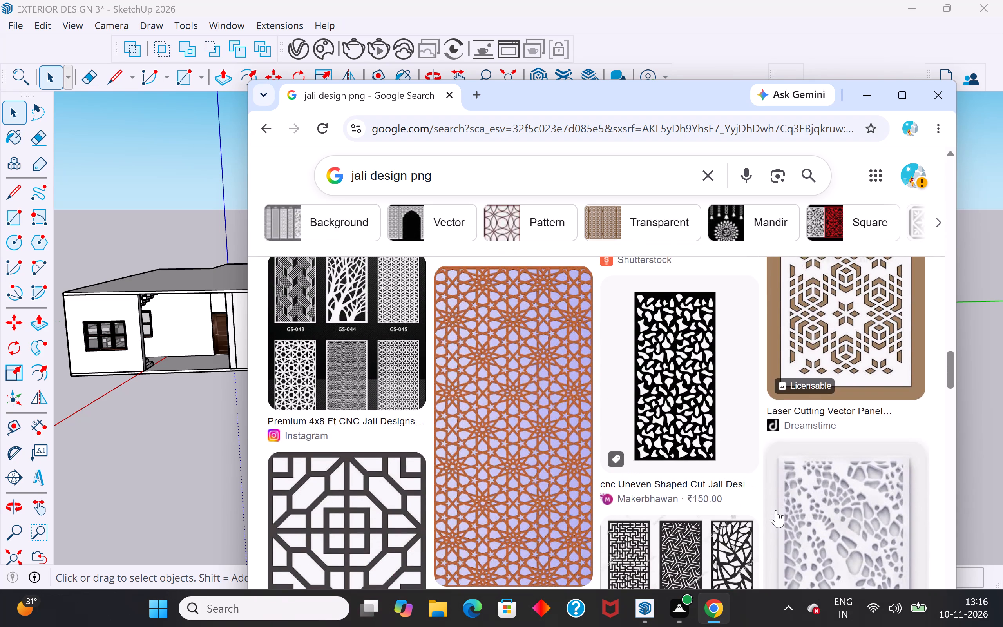
{"action": "scroll", "coordinate": [776, 510], "scroll_direction": "up", "scroll_amount": 8}
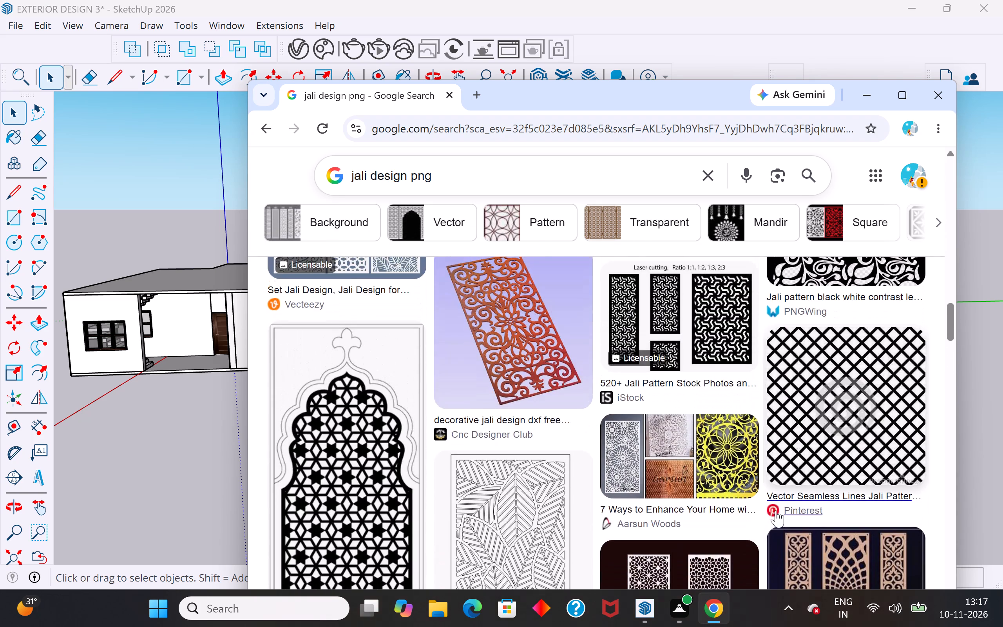
{"action": "scroll", "coordinate": [776, 510], "scroll_direction": "up", "scroll_amount": 9}
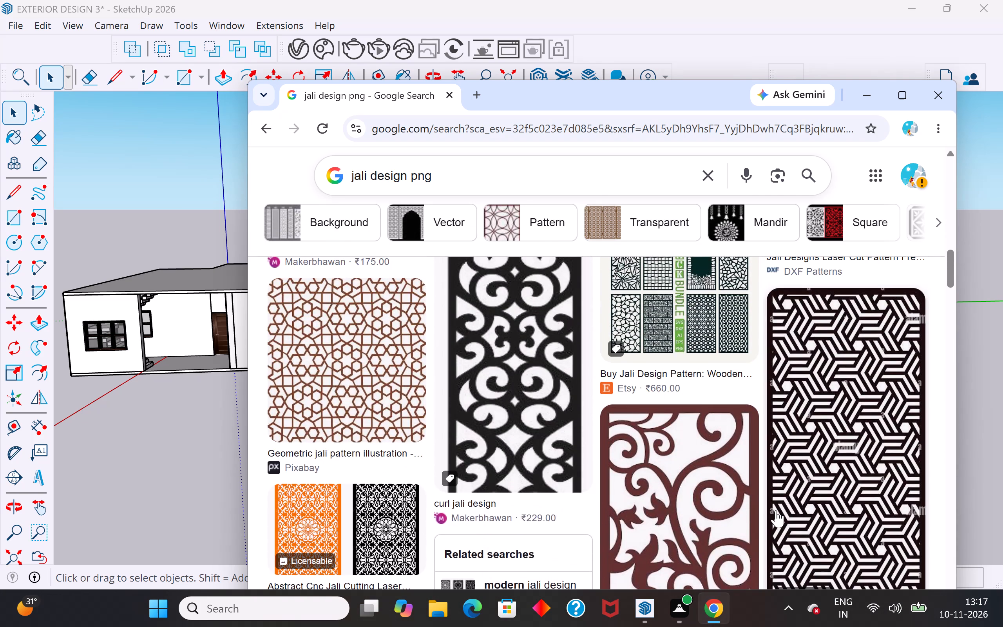
{"action": "scroll", "coordinate": [776, 510], "scroll_direction": "up", "scroll_amount": 9}
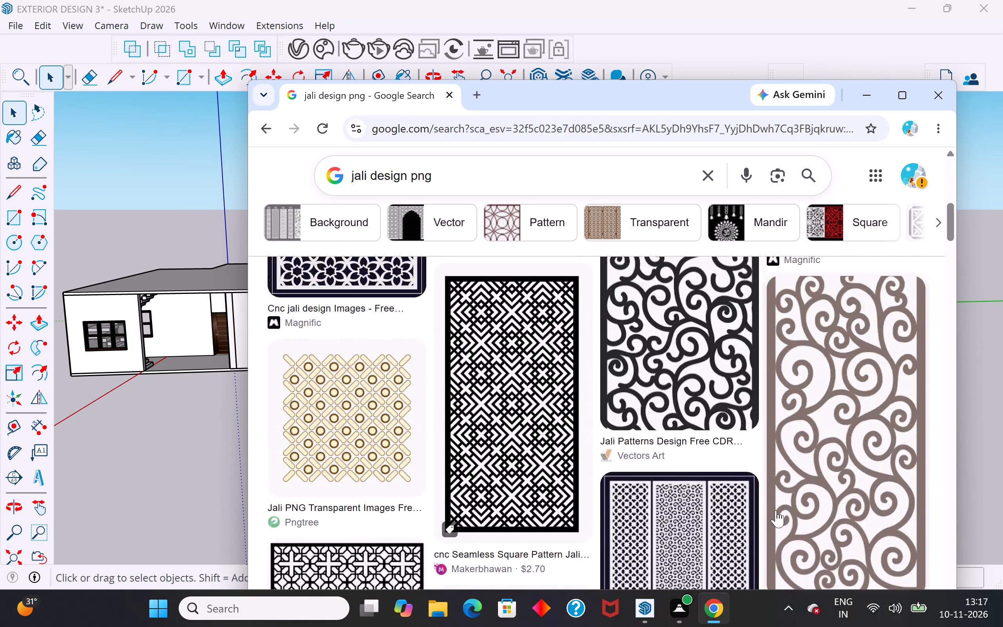
{"action": "scroll", "coordinate": [776, 510], "scroll_direction": "up", "scroll_amount": 4}
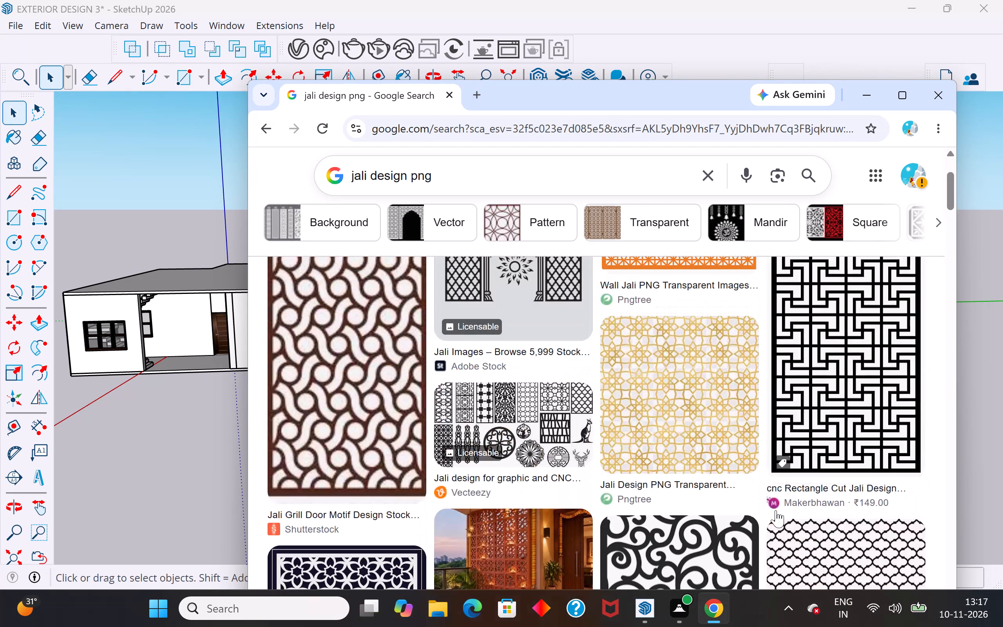
{"action": "scroll", "coordinate": [776, 510], "scroll_direction": "down", "scroll_amount": 2}
{"action": "scroll", "coordinate": [776, 510], "scroll_direction": "up", "scroll_amount": 9}
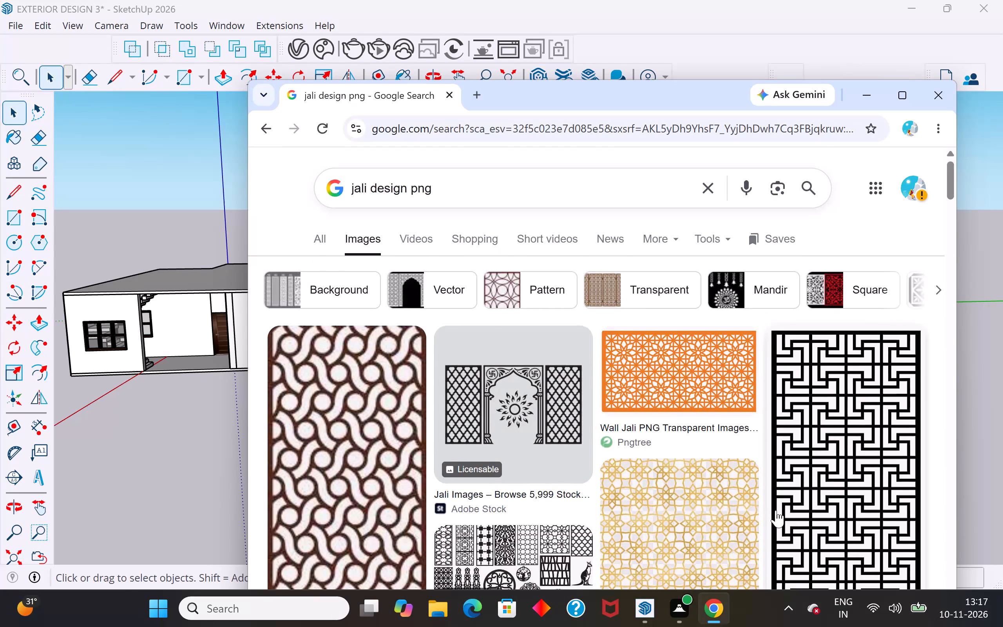
{"action": "scroll", "coordinate": [776, 510], "scroll_direction": "down", "scroll_amount": 5}
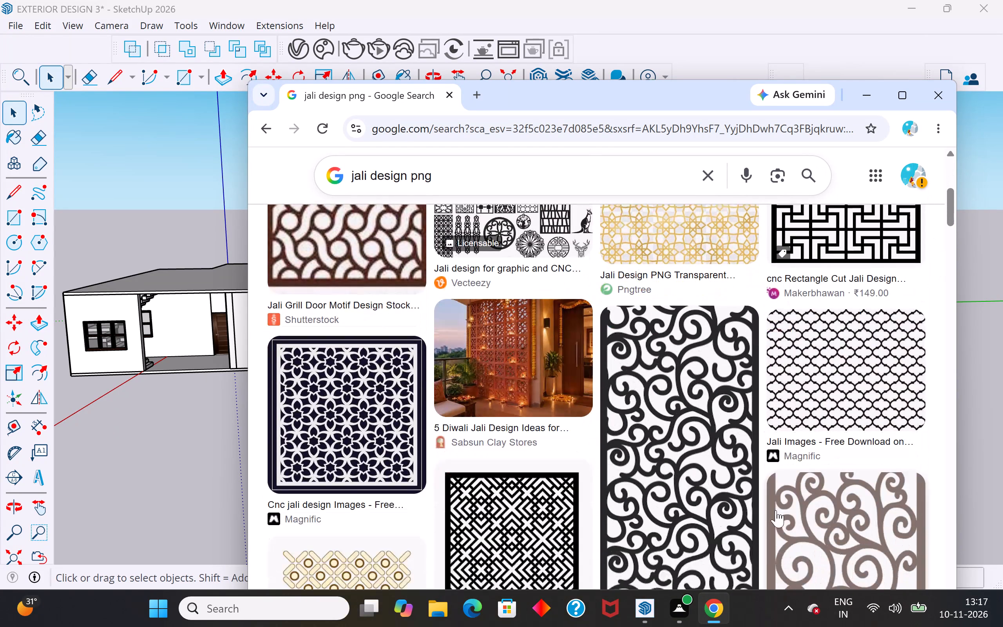
{"action": "scroll", "coordinate": [776, 510], "scroll_direction": "down", "scroll_amount": 2}
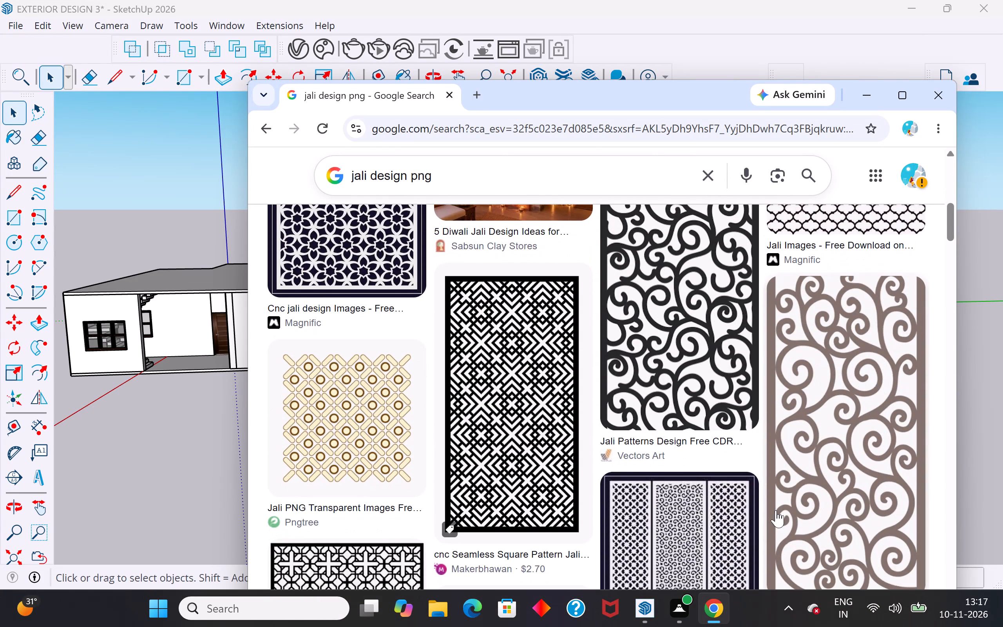
{"action": "scroll", "coordinate": [776, 510], "scroll_direction": "down", "scroll_amount": 2}
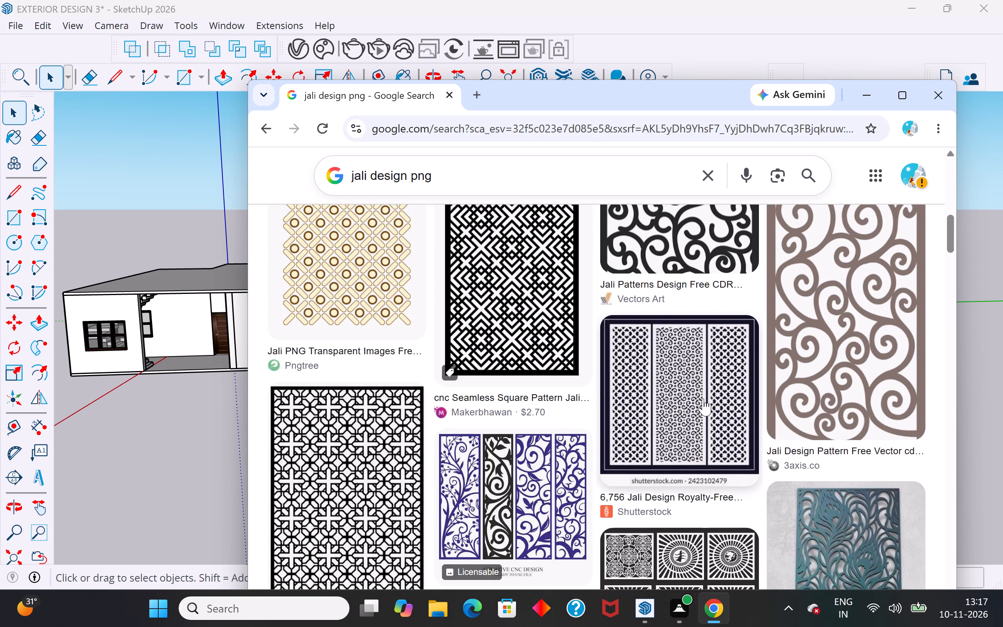
Open the black scrollwork Jali Patterns Design image from Vectors Art in the preview and start saving it.
{"action": "scroll", "coordinate": [703, 399], "scroll_direction": "up", "scroll_amount": 2}
{"action": "left_click", "coordinate": [702, 350]}
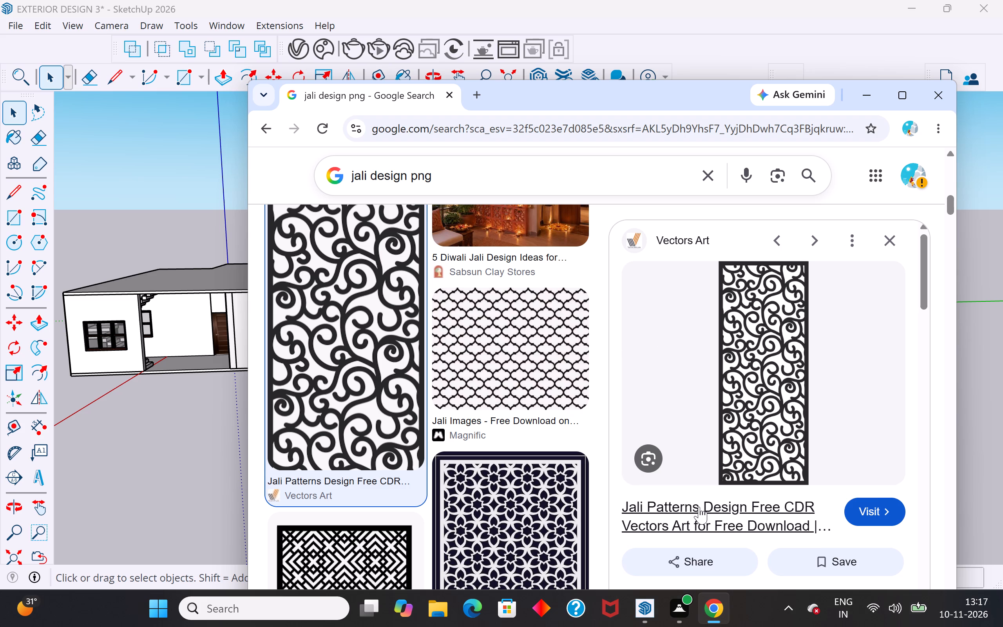
{"action": "right_click", "coordinate": [743, 391]}
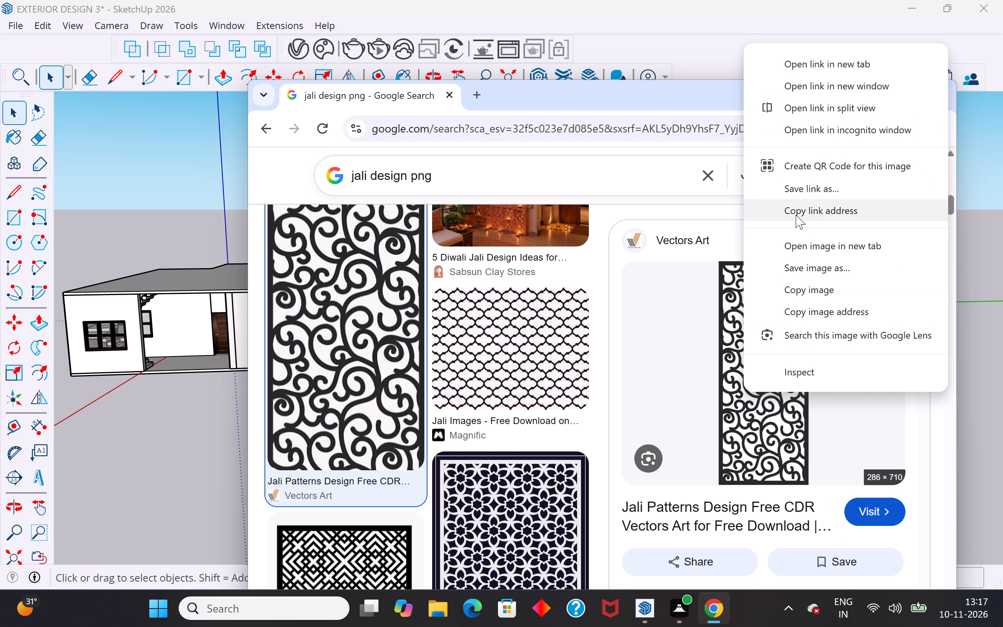
{"action": "left_click", "coordinate": [826, 268]}
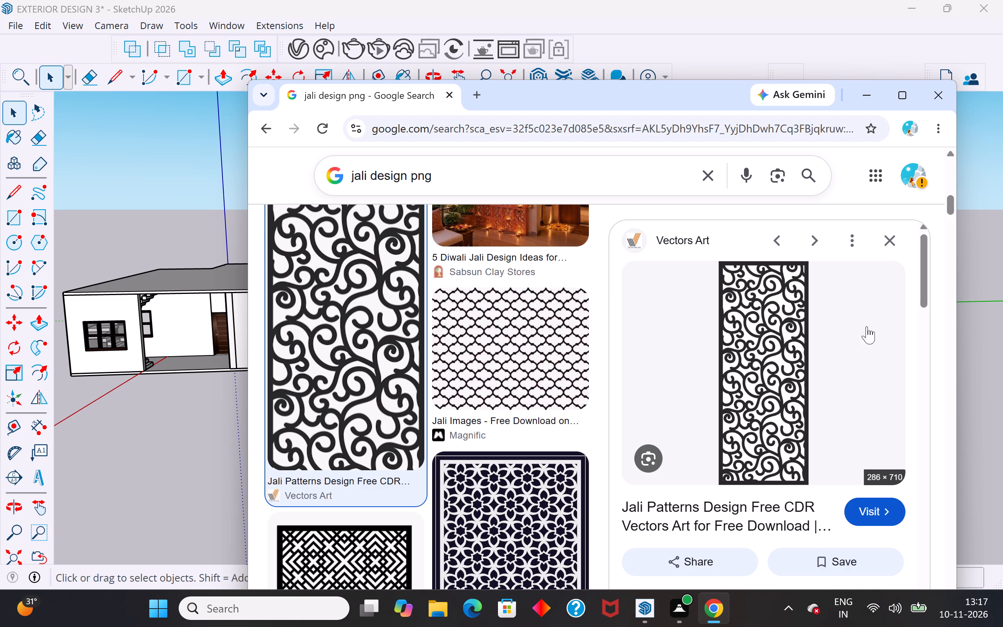
Check the browser's download history for the jali image.
{"action": "left_click", "coordinate": [934, 128]}
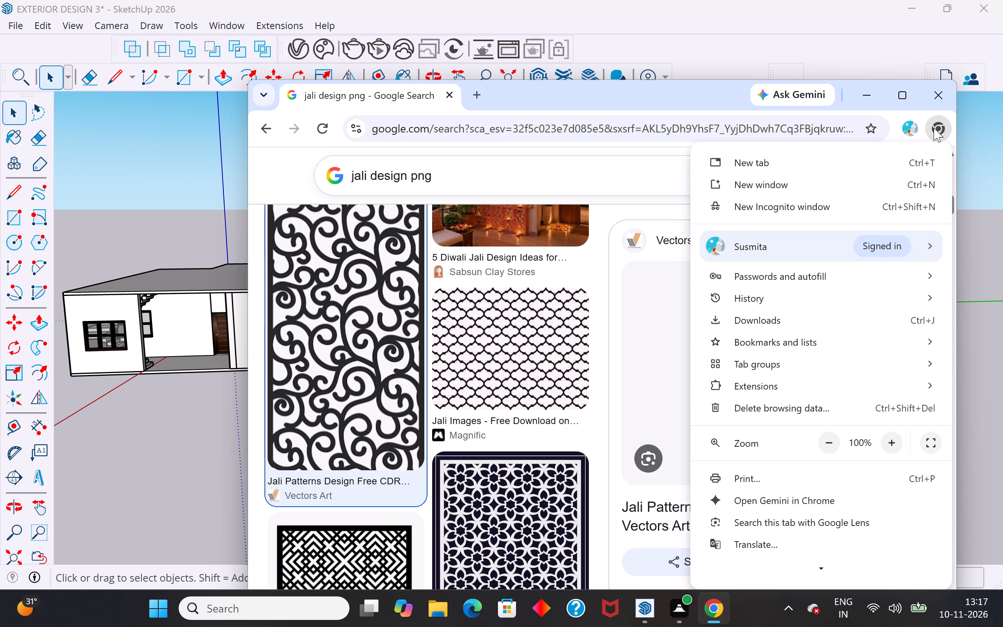
{"action": "left_click", "coordinate": [764, 322]}
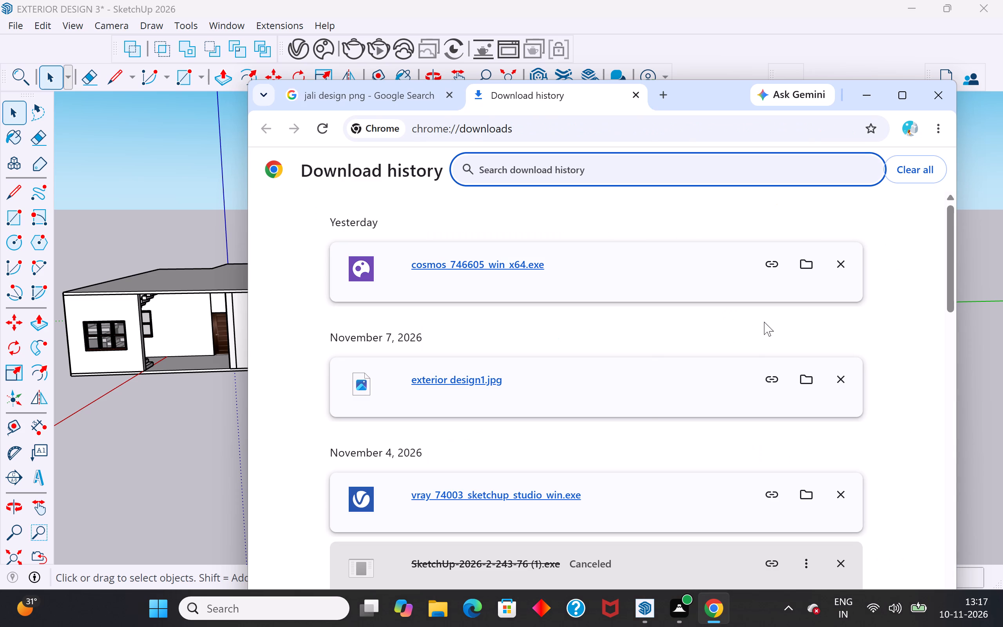
{"action": "scroll", "coordinate": [576, 487], "scroll_direction": "down", "scroll_amount": 5}
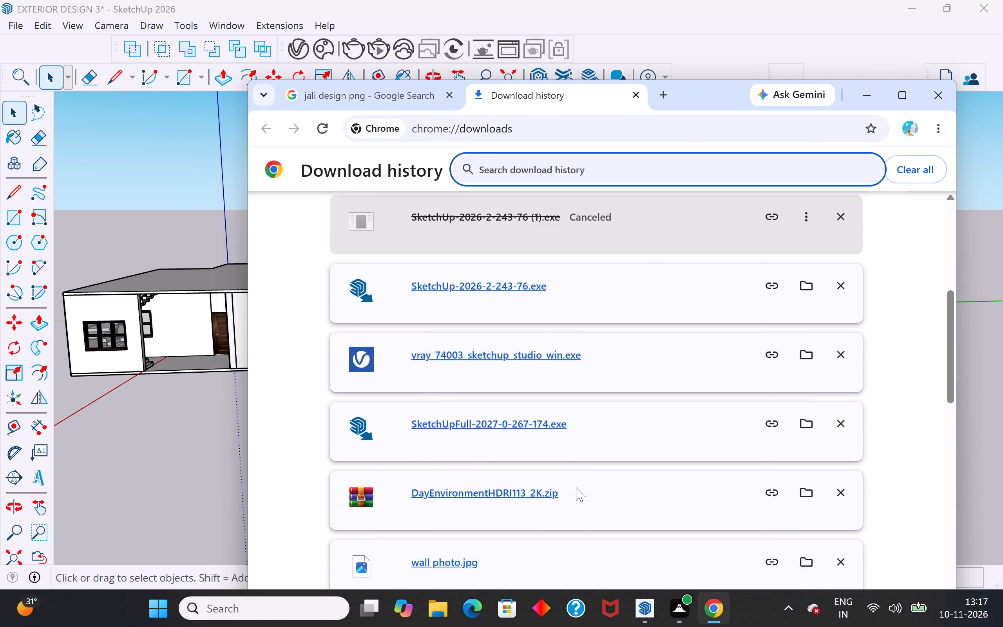
{"action": "scroll", "coordinate": [576, 487], "scroll_direction": "down", "scroll_amount": 6}
{"action": "scroll", "coordinate": [576, 487], "scroll_direction": "up", "scroll_amount": 15}
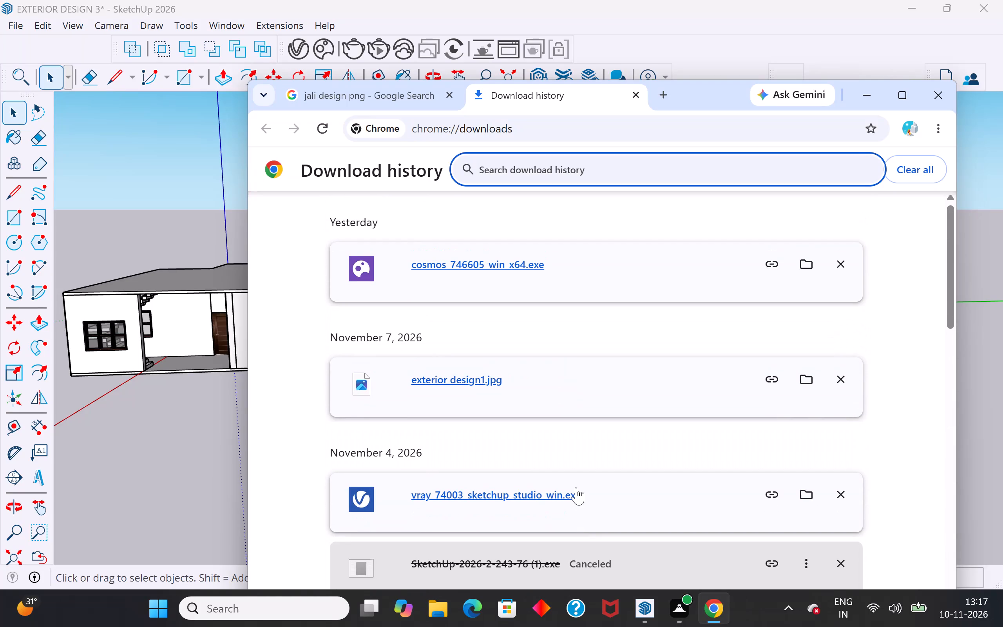
{"action": "scroll", "coordinate": [576, 487], "scroll_direction": "up", "scroll_amount": 2}
Return to the jali search results and save the previewed scrollwork image as "cnc jali image" in the sketch up reference folder.
{"action": "left_click", "coordinate": [369, 100]}
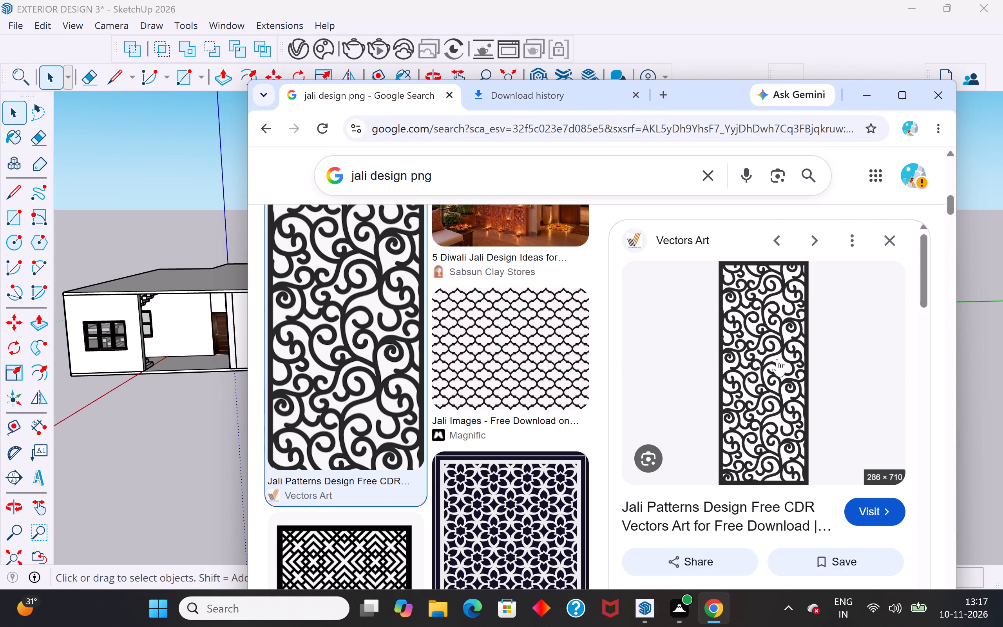
{"action": "right_click", "coordinate": [777, 359]}
{"action": "left_click", "coordinate": [848, 237]}
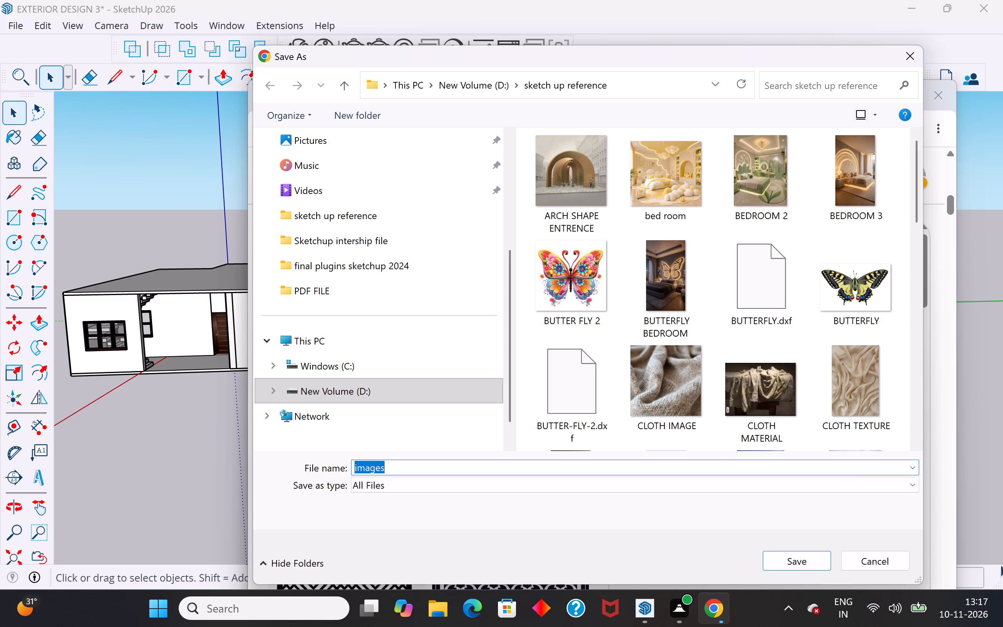
{"action": "key", "text": "BackSpace"}
{"action": "key", "text": "BackSpace"}
{"action": "key", "text": "BackSpace"}
{"action": "type", "text": "cnc jali imaf"}
{"action": "key", "text": "BackSpace"}
{"action": "type", "text": "ge"}
{"action": "key", "text": "space"}
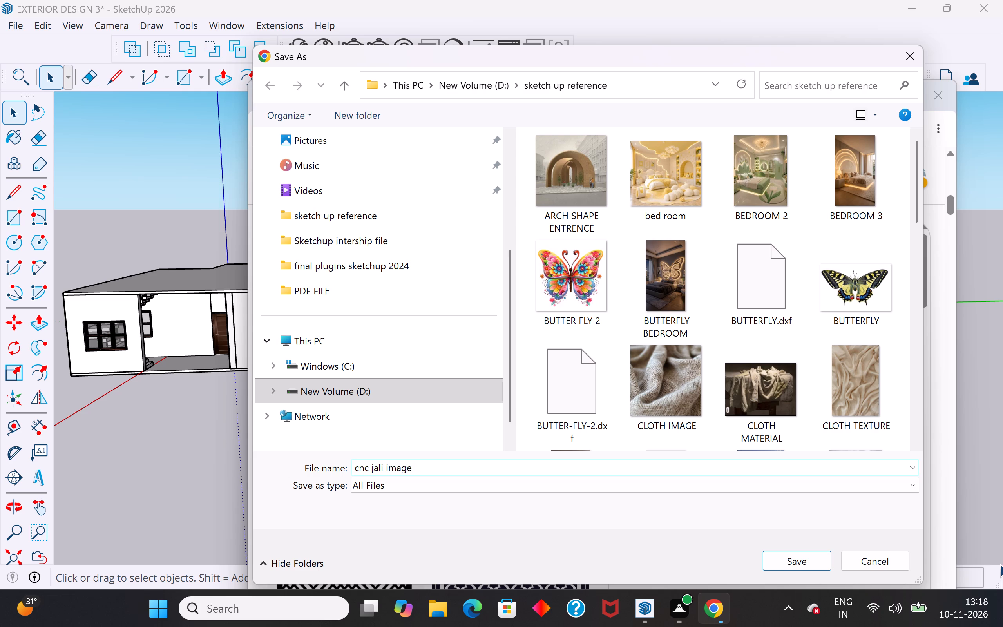
{"action": "left_click", "coordinate": [807, 560]}
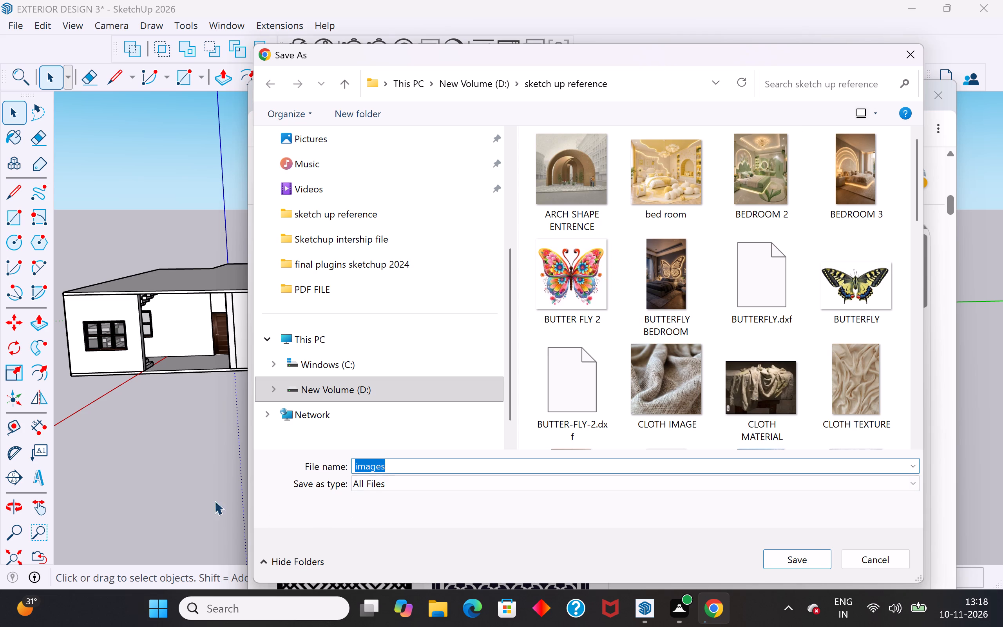
Cancel the duplicate save request for the jali image.
{"action": "left_click", "coordinate": [188, 477]}
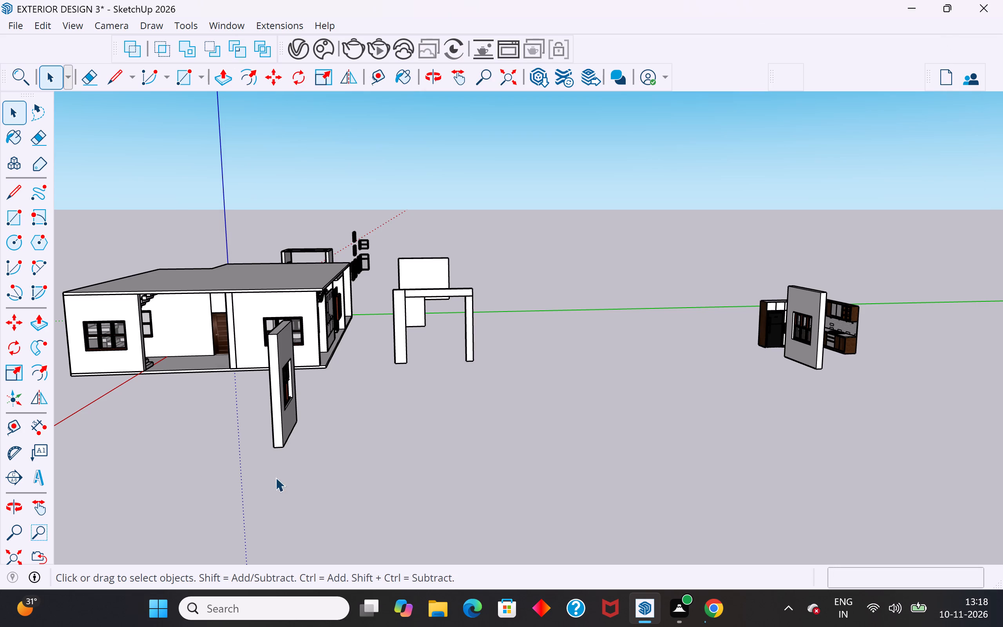
{"action": "left_click", "coordinate": [713, 608]}
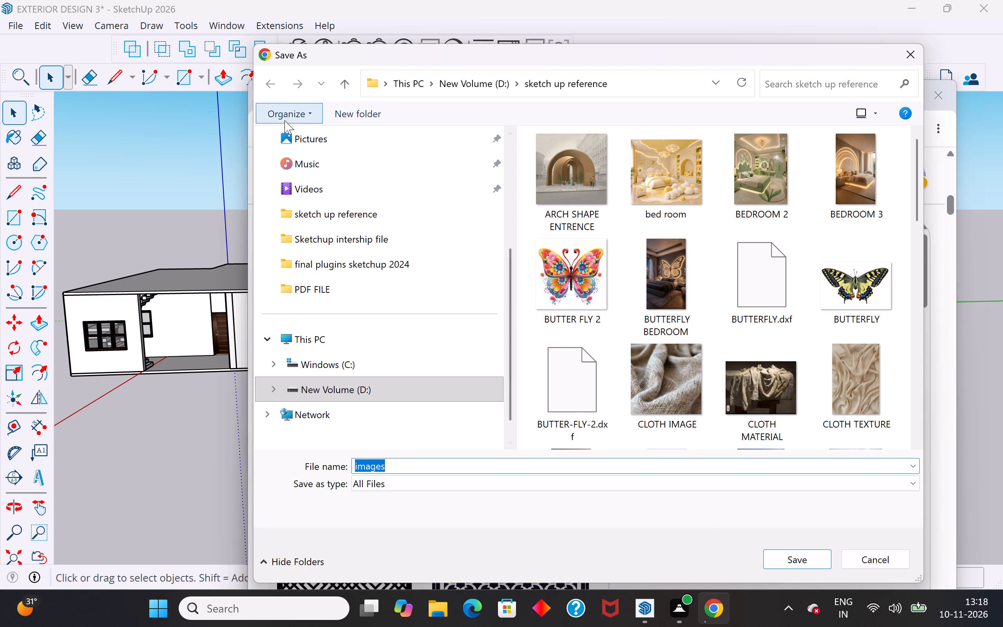
{"action": "left_click", "coordinate": [267, 89]}
{"action": "left_click", "coordinate": [906, 54]}
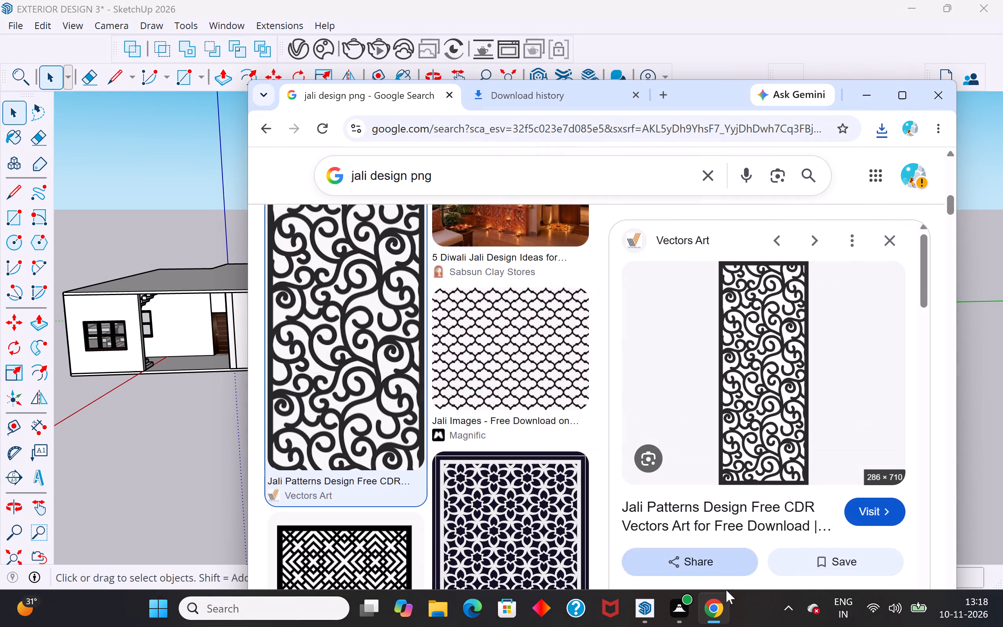
Search for convertio in a new browser tab and open the Convertio file converter site.
{"action": "left_click", "coordinate": [660, 98]}
{"action": "left_click", "coordinate": [509, 131]}
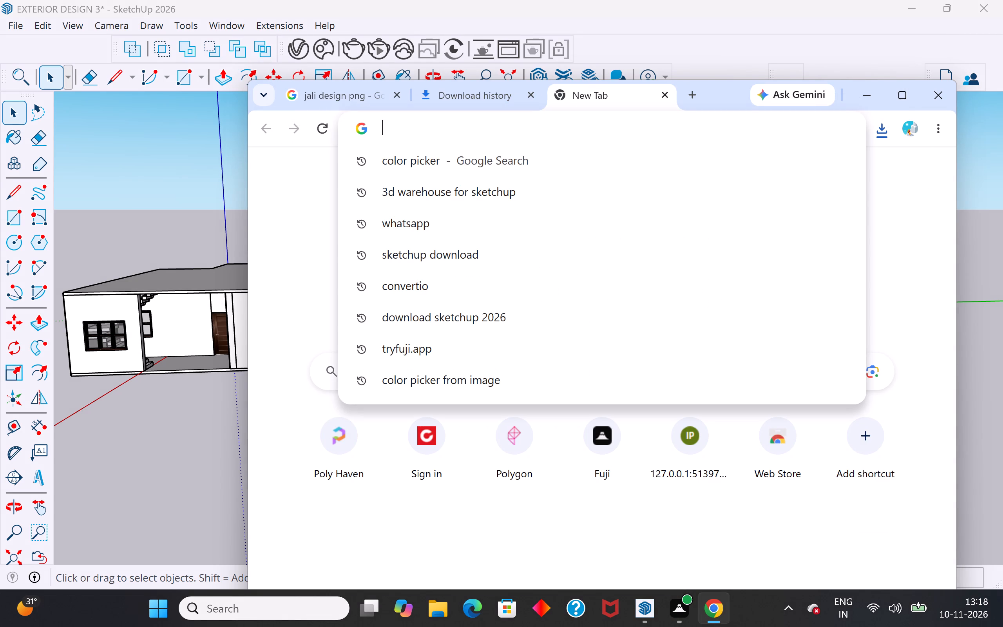
{"action": "type", "text": "co"}
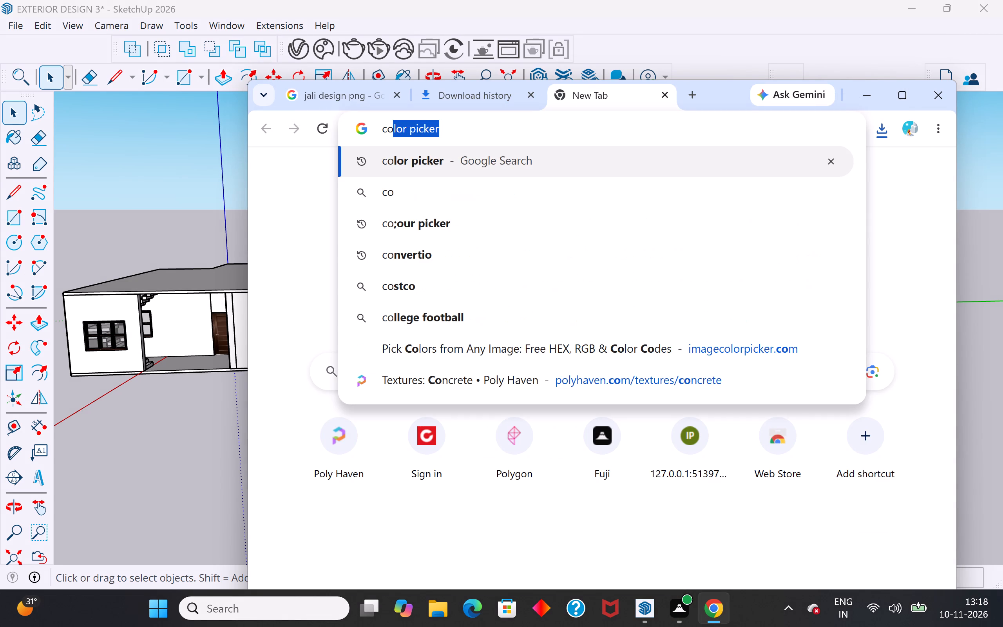
{"action": "left_click", "coordinate": [444, 259]}
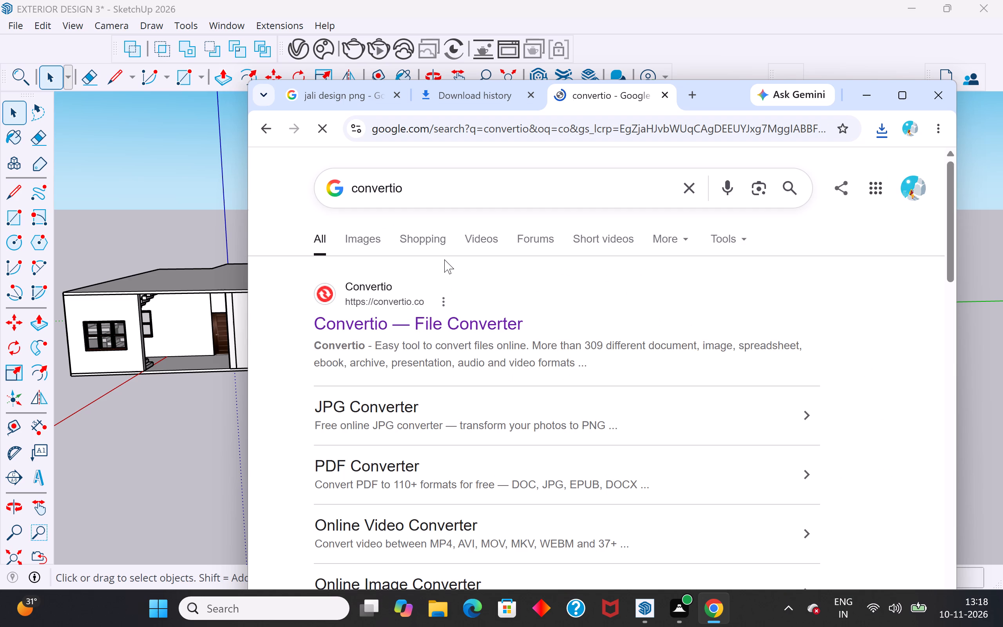
{"action": "left_click", "coordinate": [427, 321]}
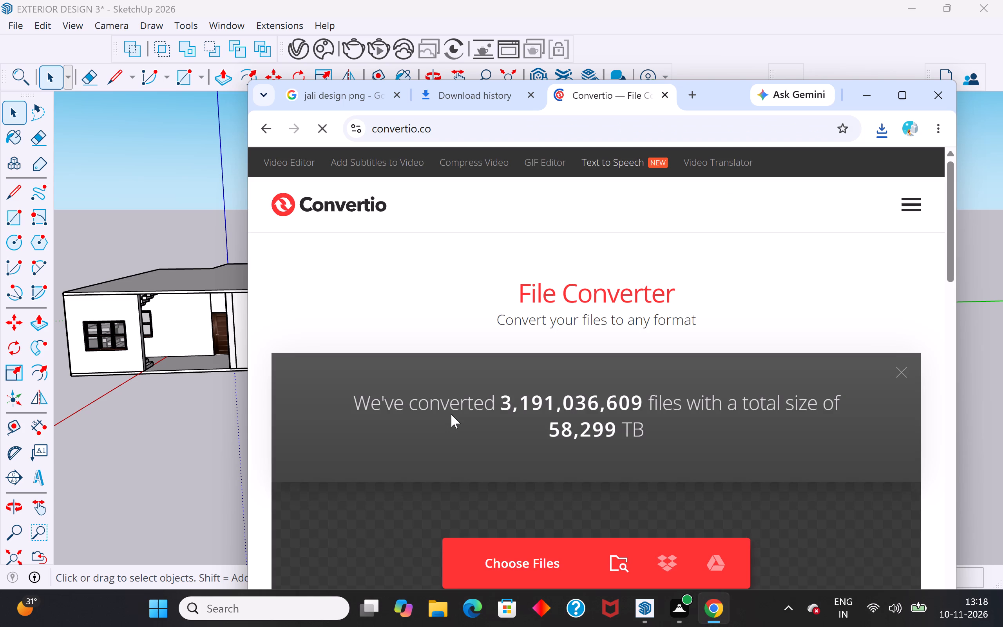
Browse the sketch up reference folder and MATERIAL FOLDER for the jali image to upload to Convertio, then close the file chooser.
{"action": "scroll", "coordinate": [549, 471], "scroll_direction": "down", "scroll_amount": 2}
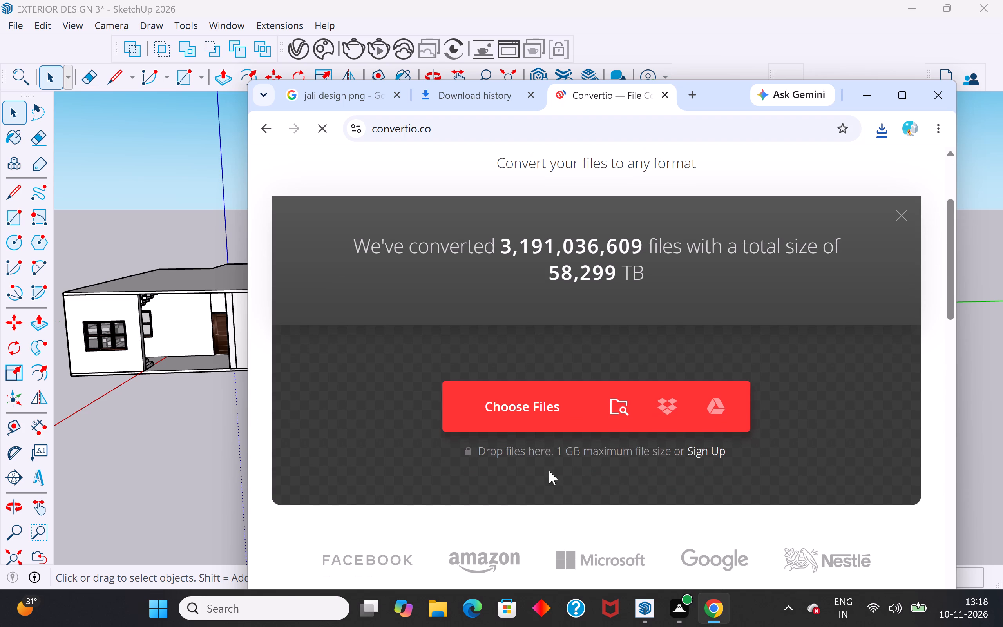
{"action": "left_click", "coordinate": [558, 414]}
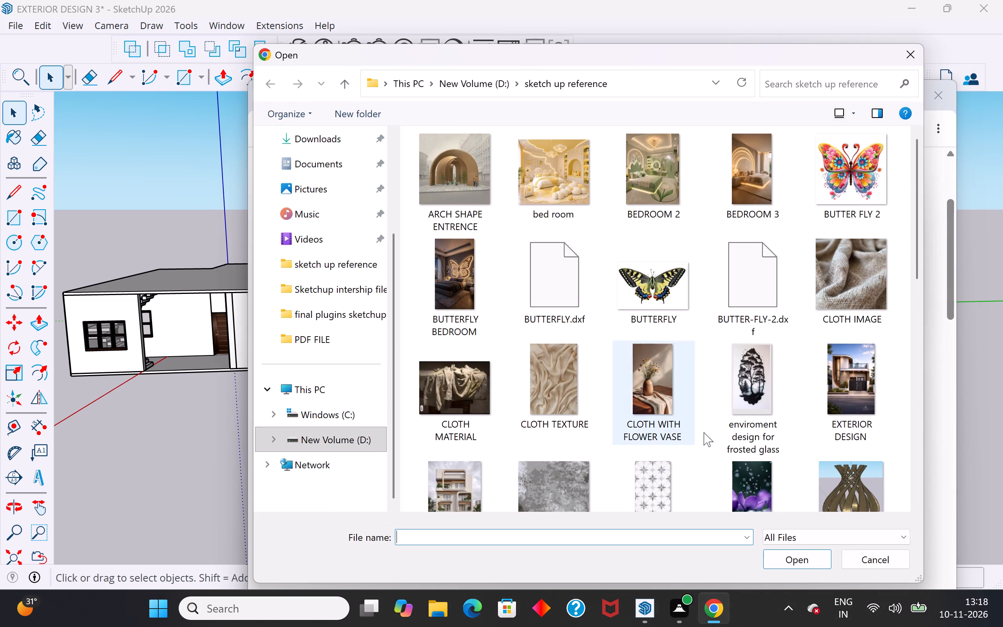
{"action": "scroll", "coordinate": [716, 431], "scroll_direction": "down", "scroll_amount": 4}
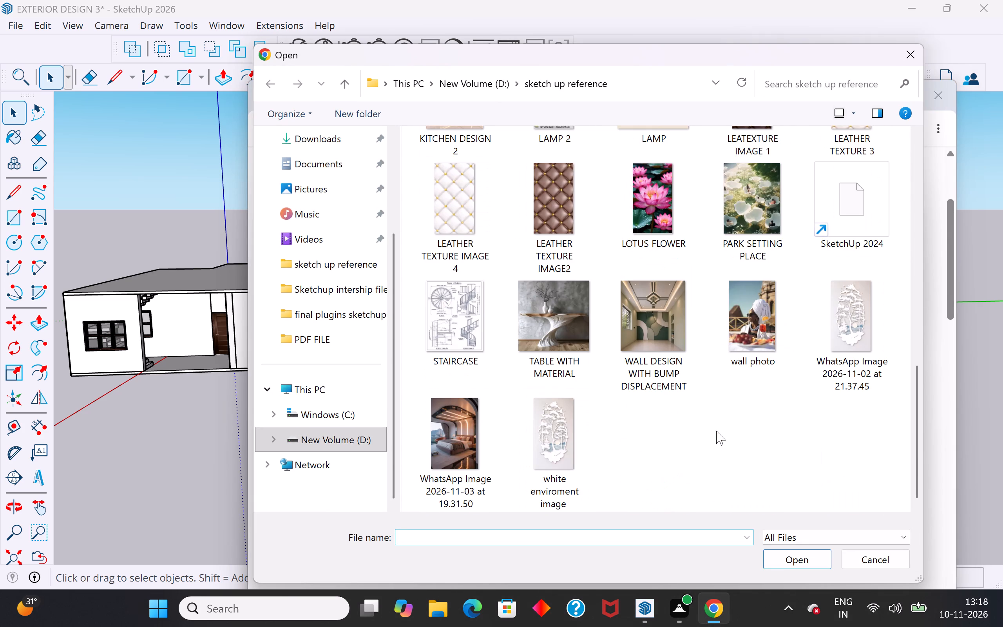
{"action": "scroll", "coordinate": [716, 431], "scroll_direction": "up", "scroll_amount": 7}
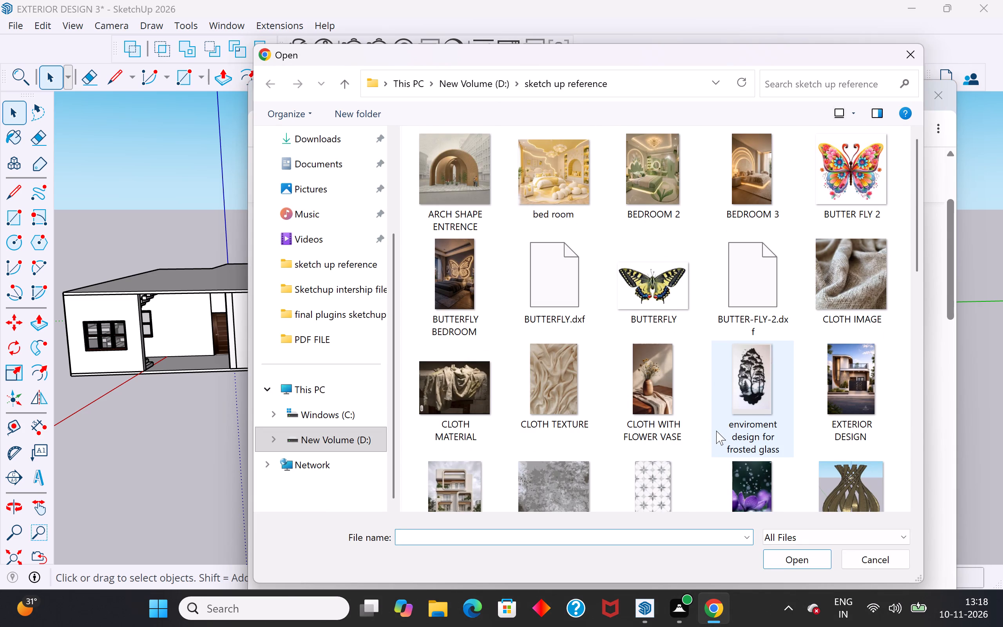
{"action": "scroll", "coordinate": [716, 431], "scroll_direction": "down", "scroll_amount": 2}
{"action": "scroll", "coordinate": [716, 431], "scroll_direction": "up", "scroll_amount": 1}
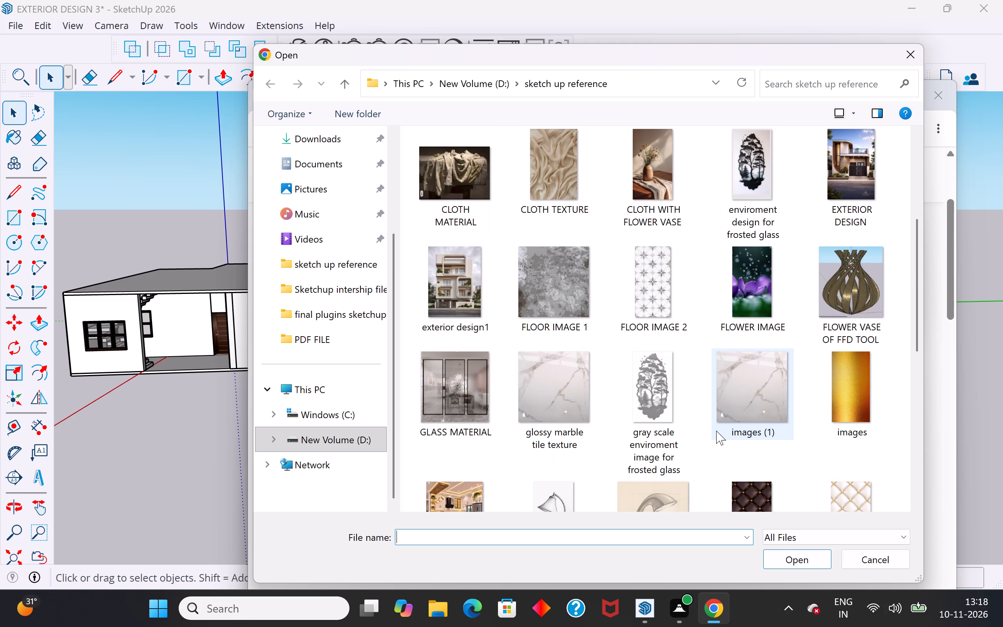
{"action": "scroll", "coordinate": [620, 472], "scroll_direction": "down", "scroll_amount": 4}
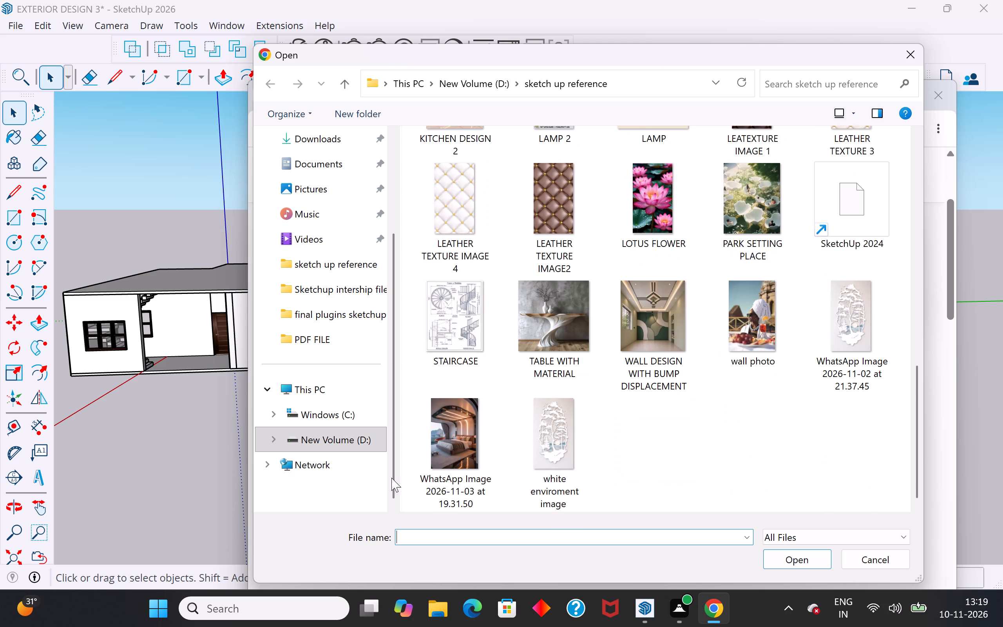
{"action": "scroll", "coordinate": [499, 436], "scroll_direction": "up", "scroll_amount": 3}
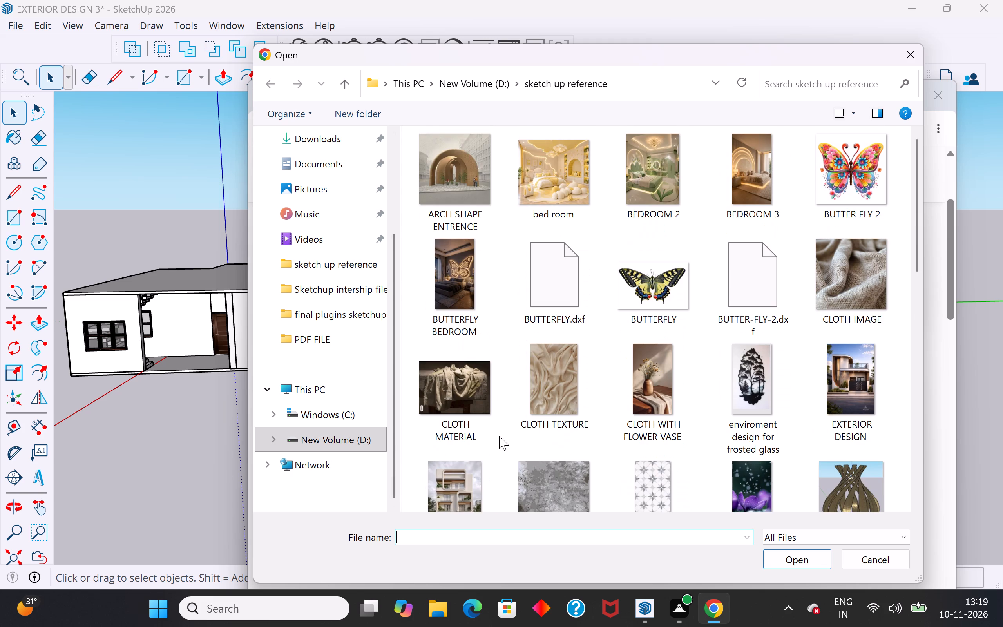
{"action": "scroll", "coordinate": [499, 436], "scroll_direction": "up", "scroll_amount": 3}
{"action": "scroll", "coordinate": [499, 436], "scroll_direction": "down", "scroll_amount": 2}
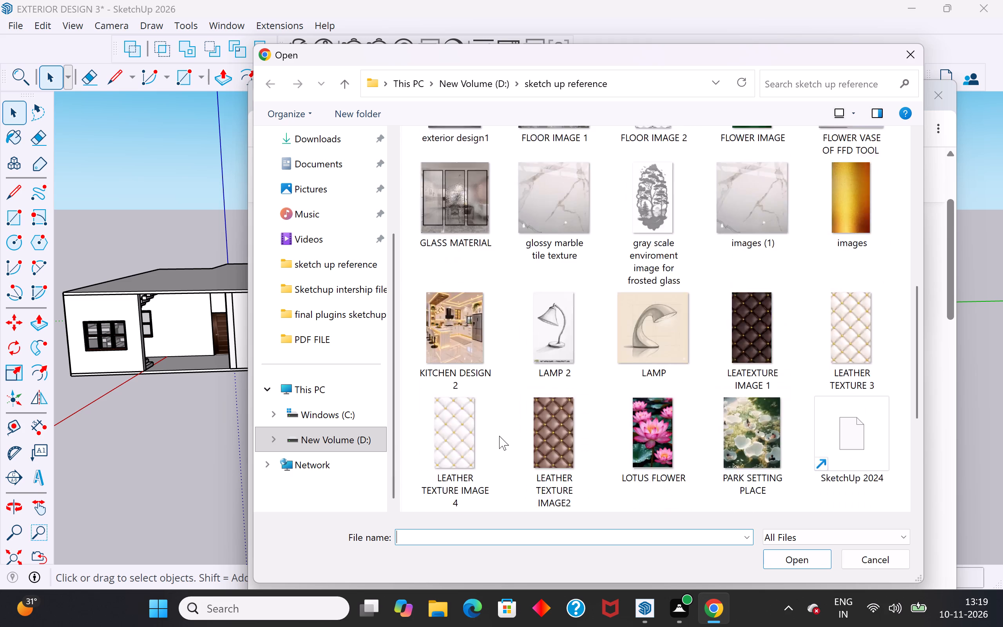
{"action": "scroll", "coordinate": [499, 436], "scroll_direction": "down", "scroll_amount": 1}
{"action": "scroll", "coordinate": [558, 419], "scroll_direction": "up", "scroll_amount": 2}
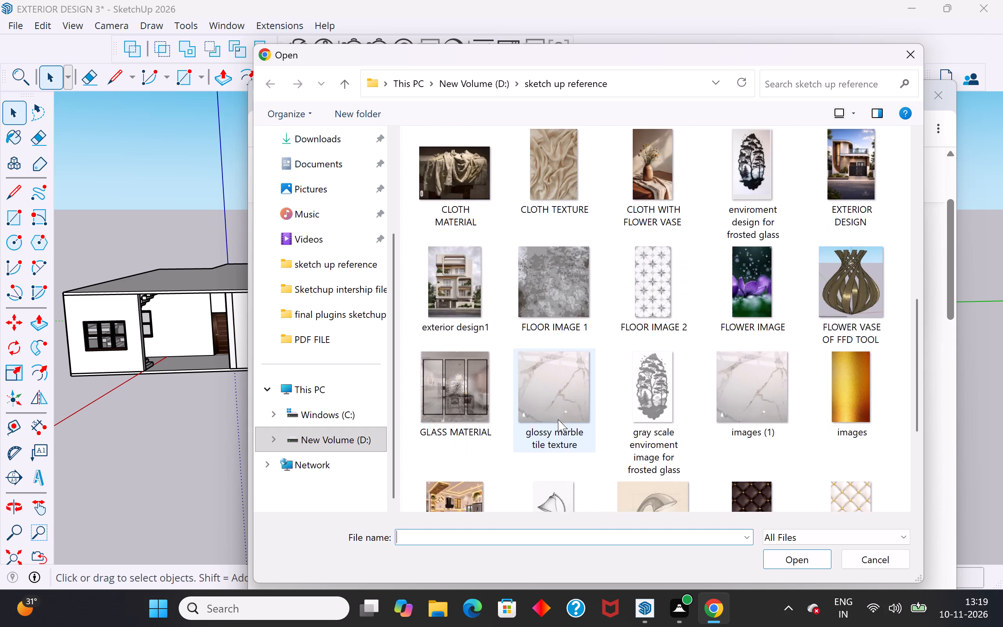
{"action": "scroll", "coordinate": [558, 419], "scroll_direction": "up", "scroll_amount": 1}
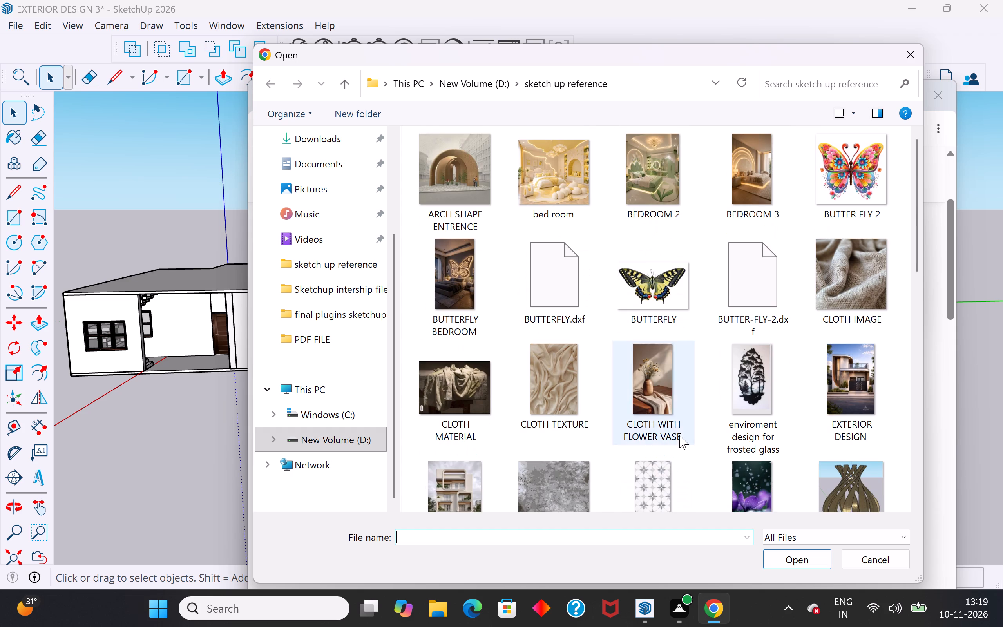
{"action": "scroll", "coordinate": [603, 483], "scroll_direction": "down", "scroll_amount": 1}
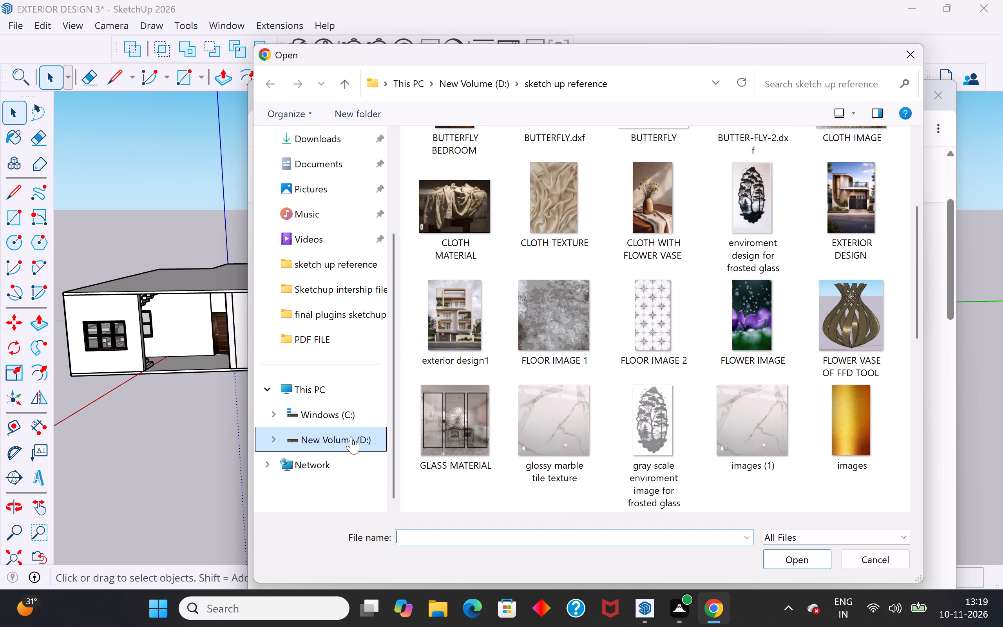
{"action": "left_click", "coordinate": [344, 84]}
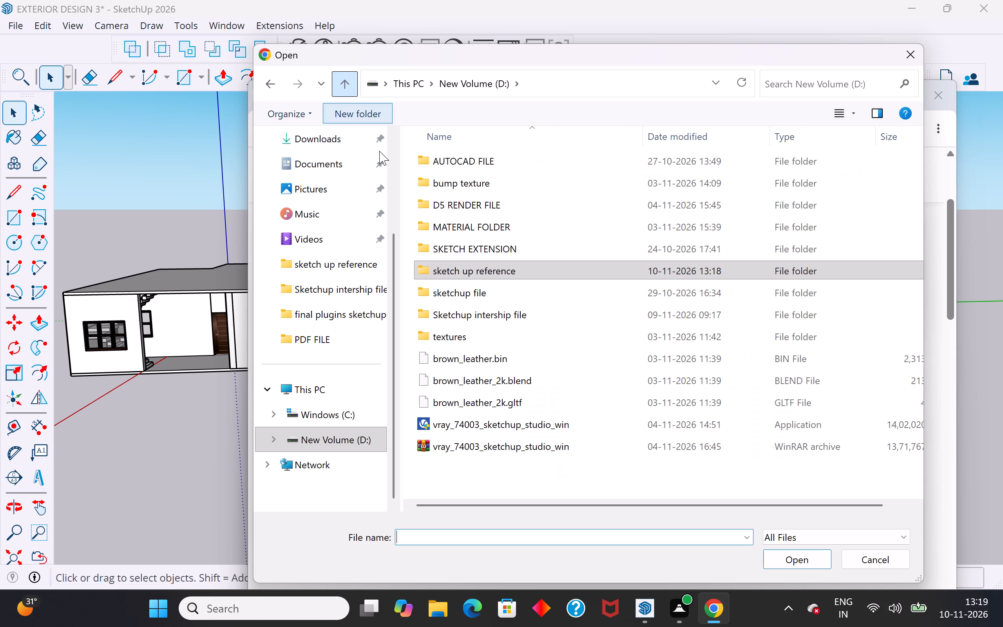
{"action": "double_click", "coordinate": [485, 225]}
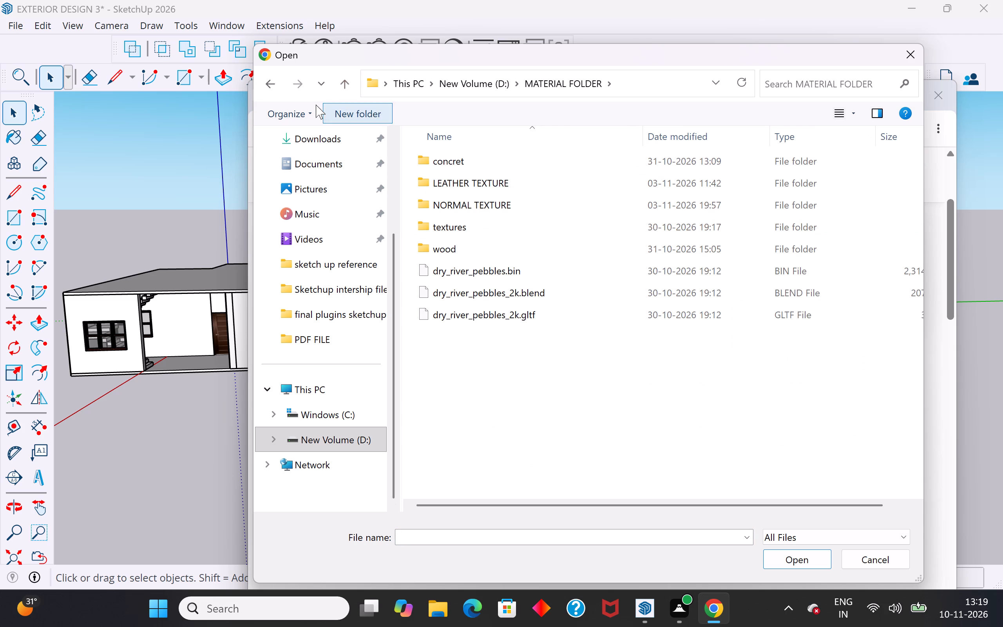
{"action": "left_click", "coordinate": [915, 51]}
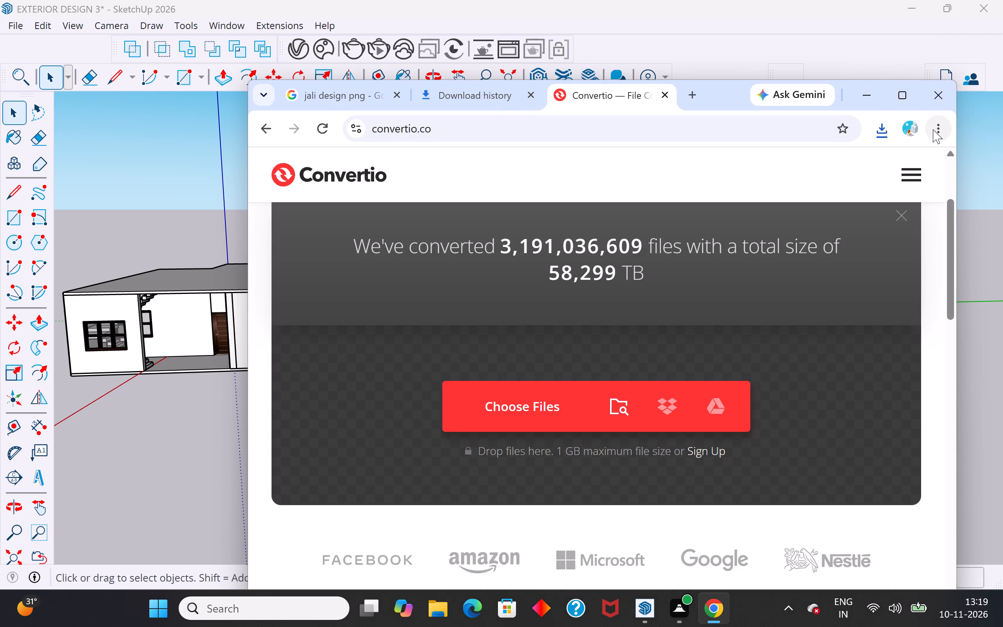
Check the status of the "cnc jali image" download in the browser's full download history.
{"action": "left_click", "coordinate": [874, 137]}
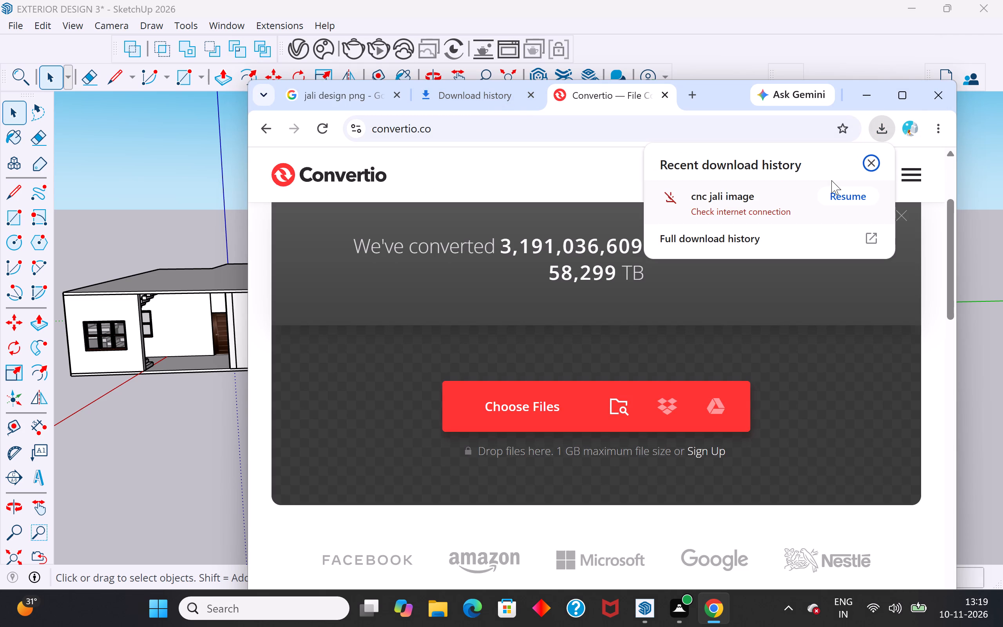
{"action": "left_click", "coordinate": [948, 123]}
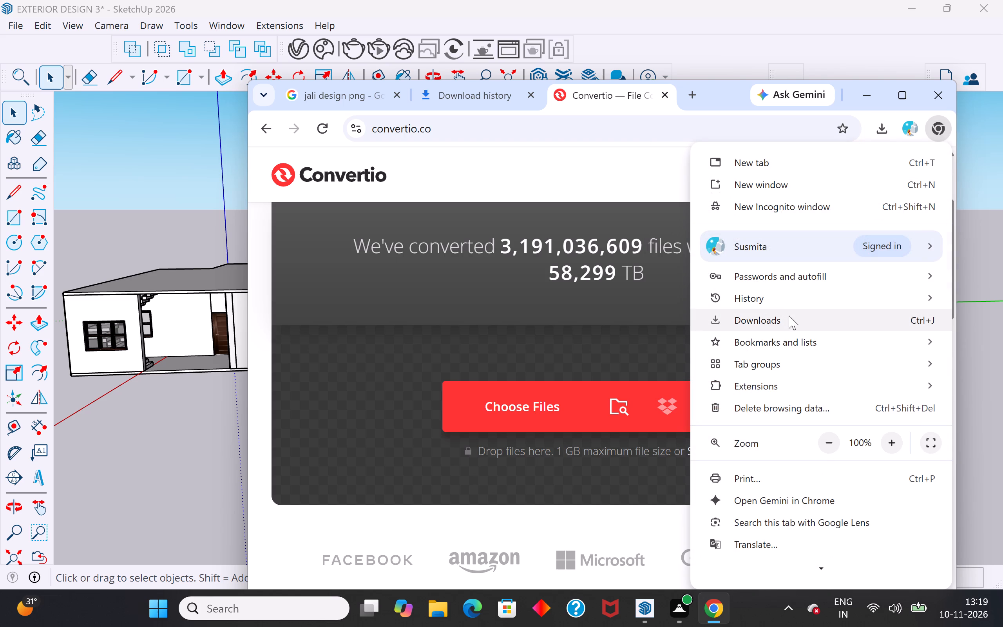
{"action": "left_click", "coordinate": [789, 316]}
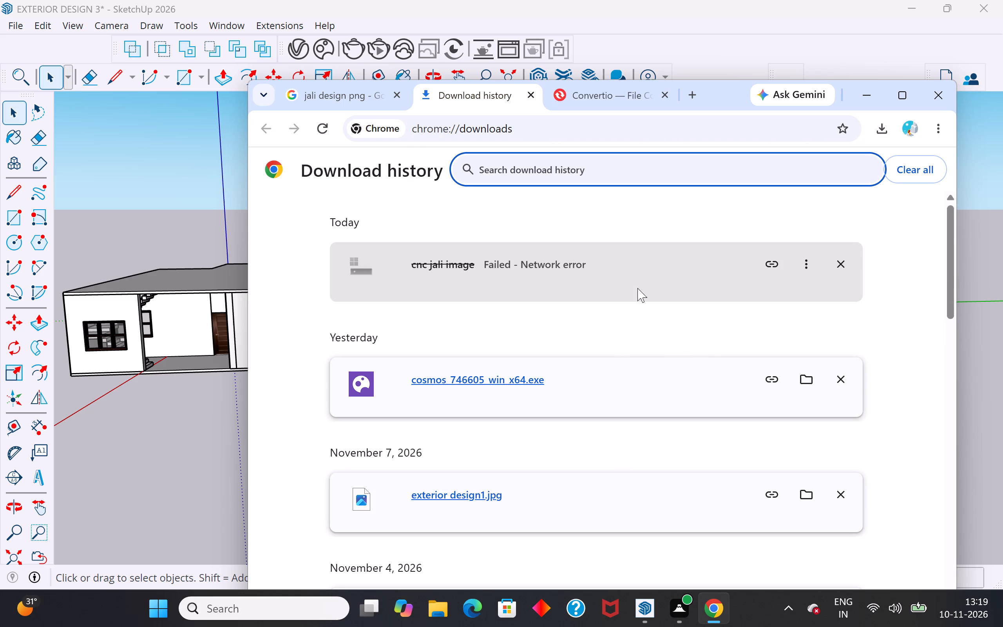
Return to the jali search results and save the previewed scrollwork image as PNG "cnc jali" in the sketch up reference folder.
{"action": "left_click", "coordinate": [348, 94]}
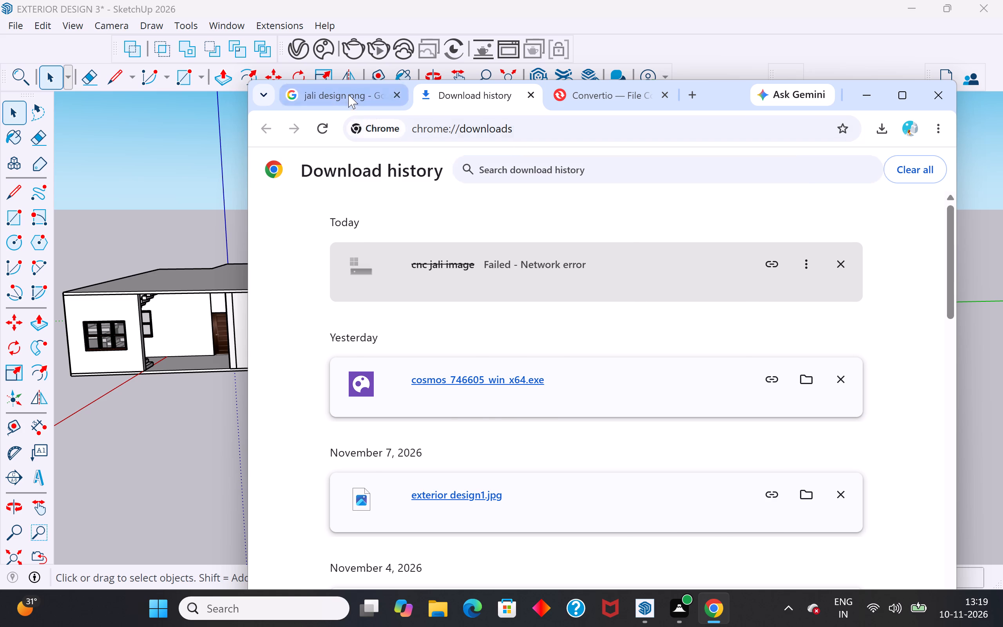
{"action": "right_click", "coordinate": [717, 340]}
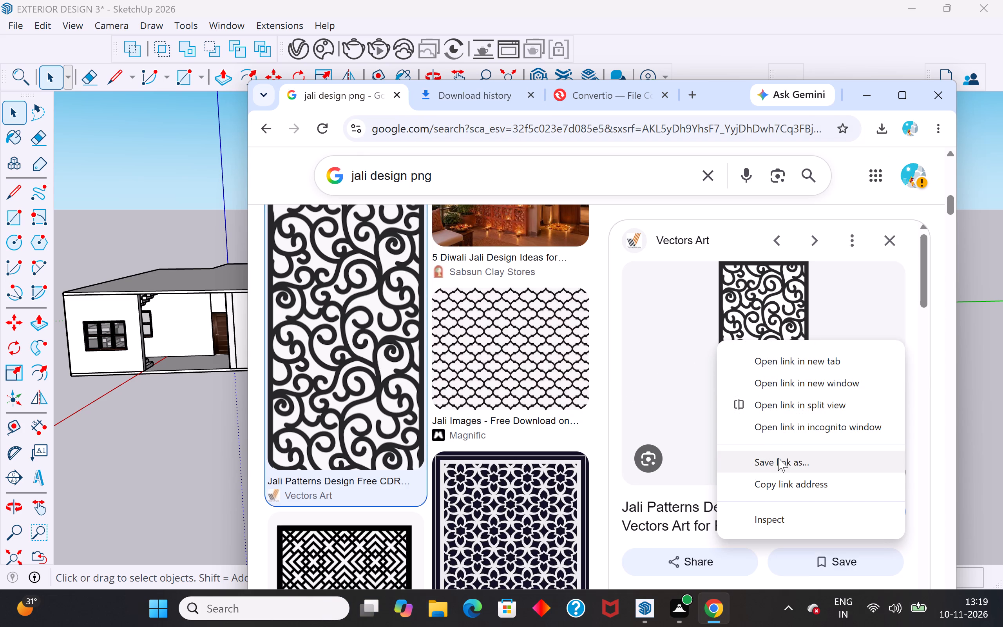
{"action": "left_click", "coordinate": [704, 326]}
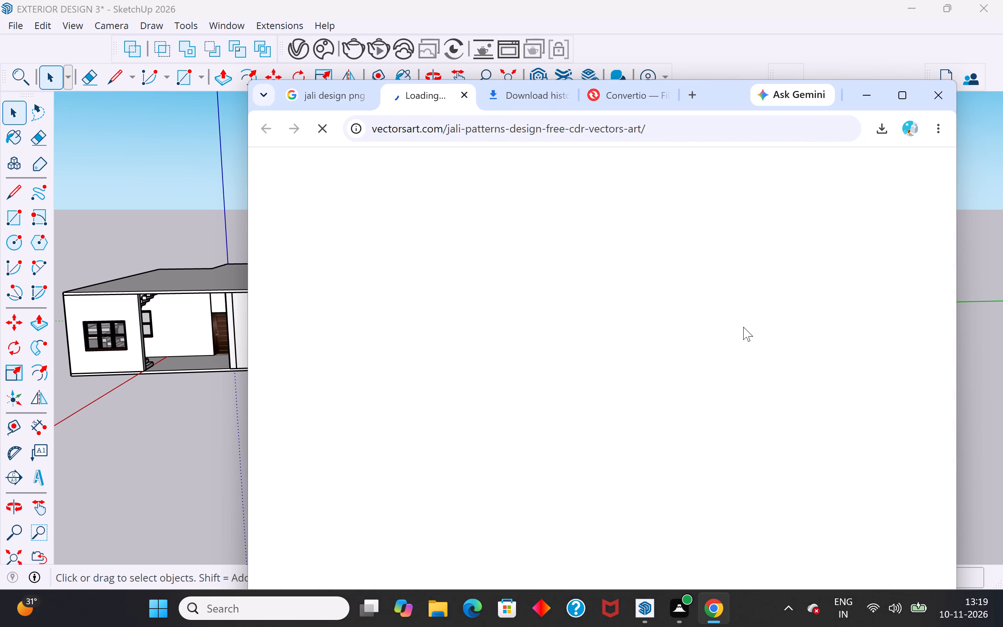
{"action": "left_click", "coordinate": [324, 100]}
{"action": "right_click", "coordinate": [752, 350]}
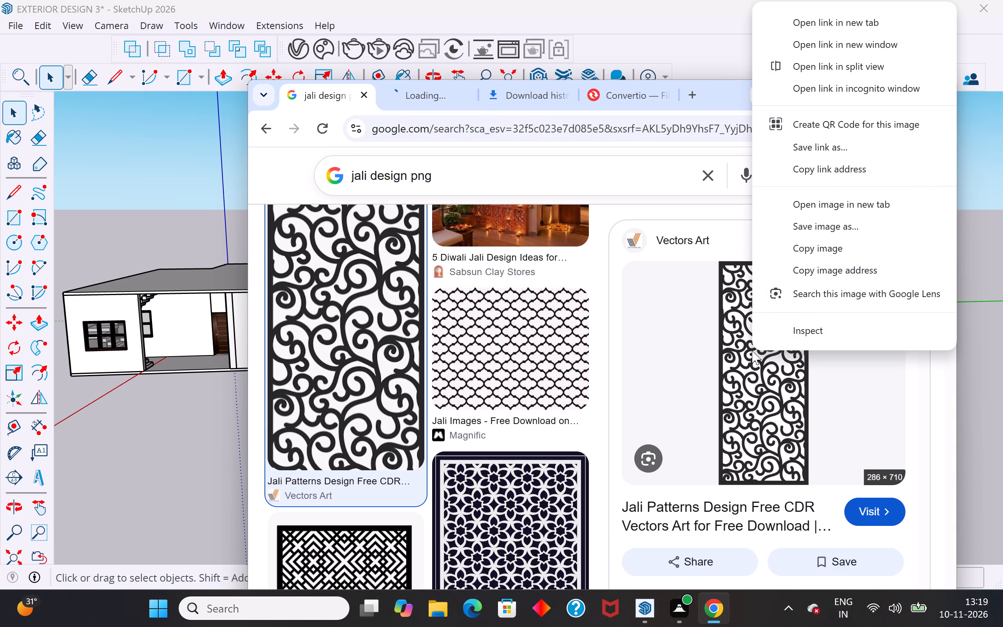
{"action": "left_click", "coordinate": [822, 225]}
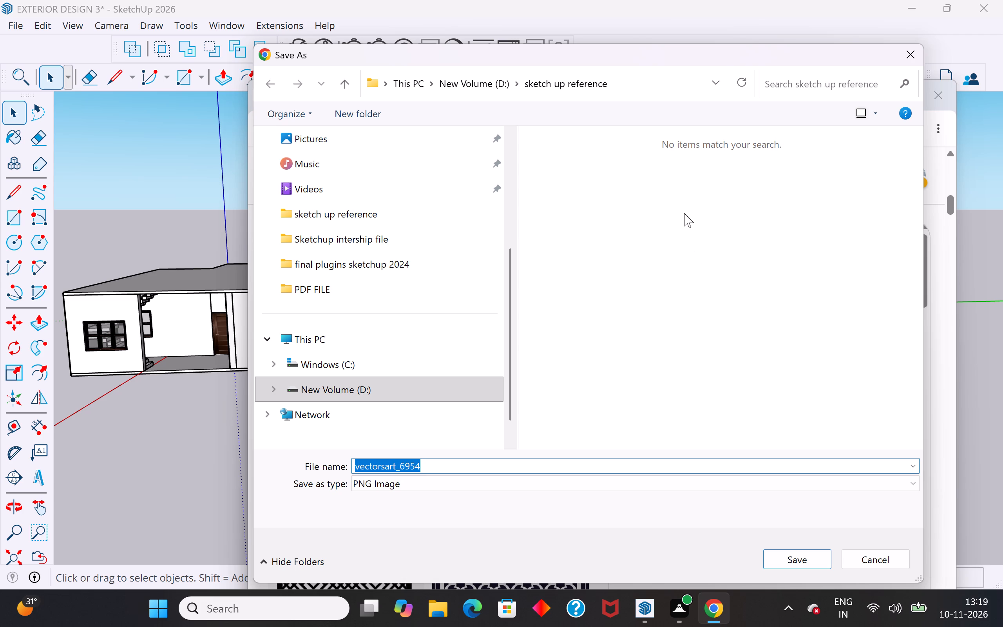
{"action": "left_click", "coordinate": [465, 460]}
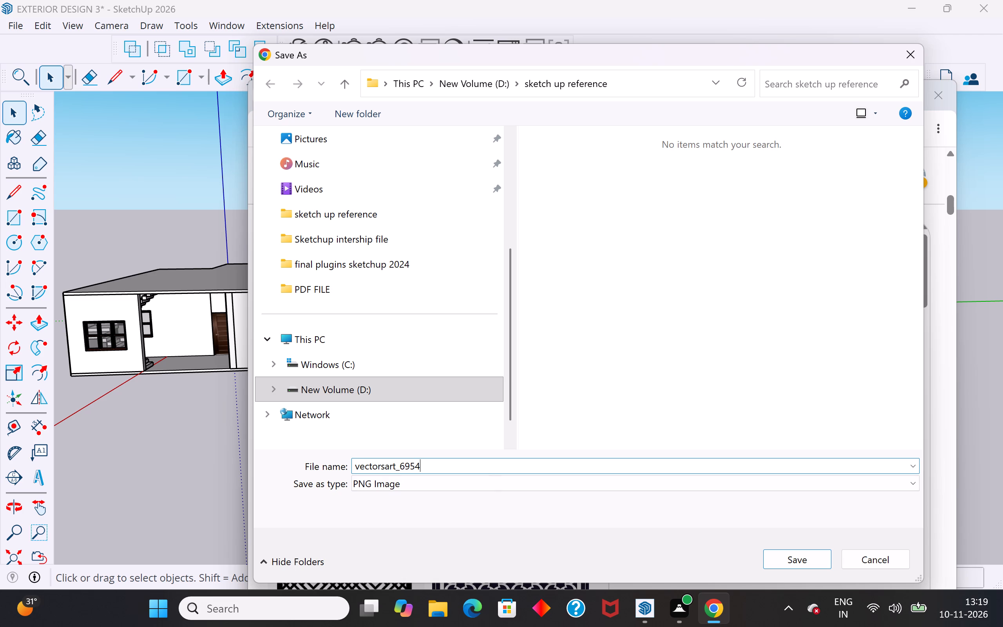
{"action": "key", "text": "BackSpace"}
{"action": "key", "text": "BackSpace"}
{"action": "key", "text": "BackSpace"}
{"action": "key", "text": "BackSpace"}
{"action": "key", "text": "BackSpace"}
{"action": "key", "text": "BackSpace"}
{"action": "key", "text": "BackSpace"}
{"action": "key", "text": "BackSpace"}
{"action": "key", "text": "BackSpace"}
{"action": "key", "text": "BackSpace"}
{"action": "key", "text": "BackSpace"}
{"action": "key", "text": "BackSpace"}
{"action": "key", "text": "BackSpace"}
{"action": "key", "text": "BackSpace"}
{"action": "key", "text": "BackSpace"}
{"action": "key", "text": "BackSpace"}
{"action": "key", "text": "BackSpace"}
{"action": "key", "text": "BackSpace"}
{"action": "key", "text": "BackSpace"}
{"action": "key", "text": "BackSpace"}
{"action": "type", "text": "cnc"}
{"action": "key", "text": "space"}
{"action": "type", "text": "jali"}
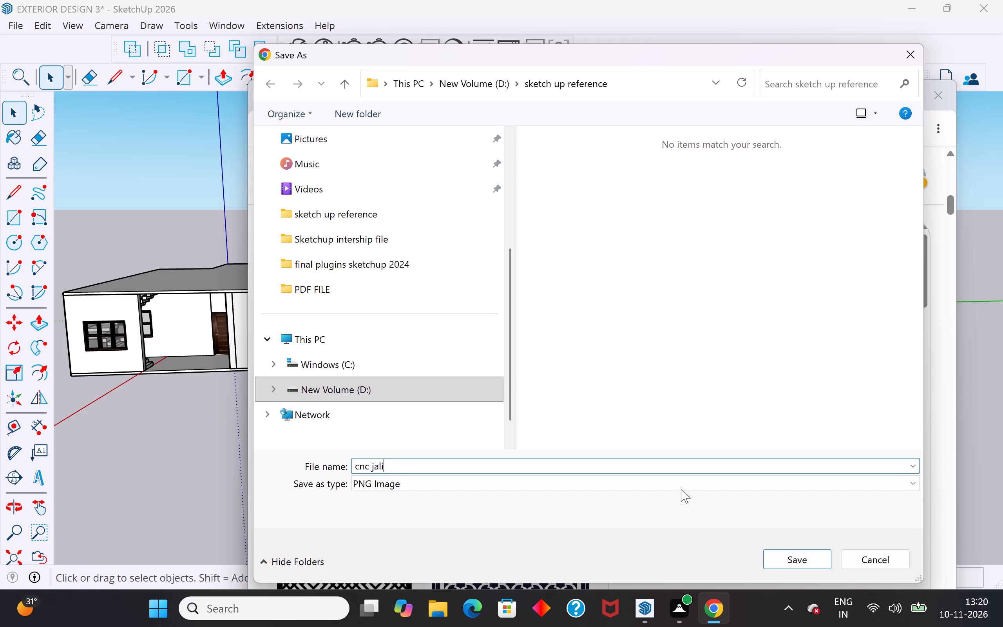
{"action": "left_click", "coordinate": [790, 558]}
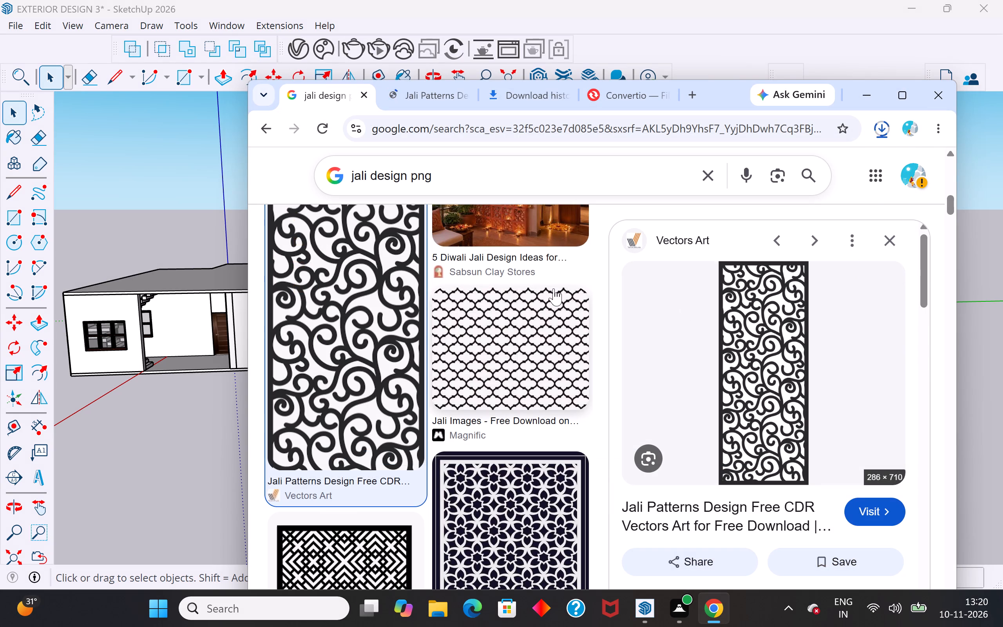
Resume the earlier "cnc jali image" download and review it in the full download history.
{"action": "left_click", "coordinate": [887, 129]}
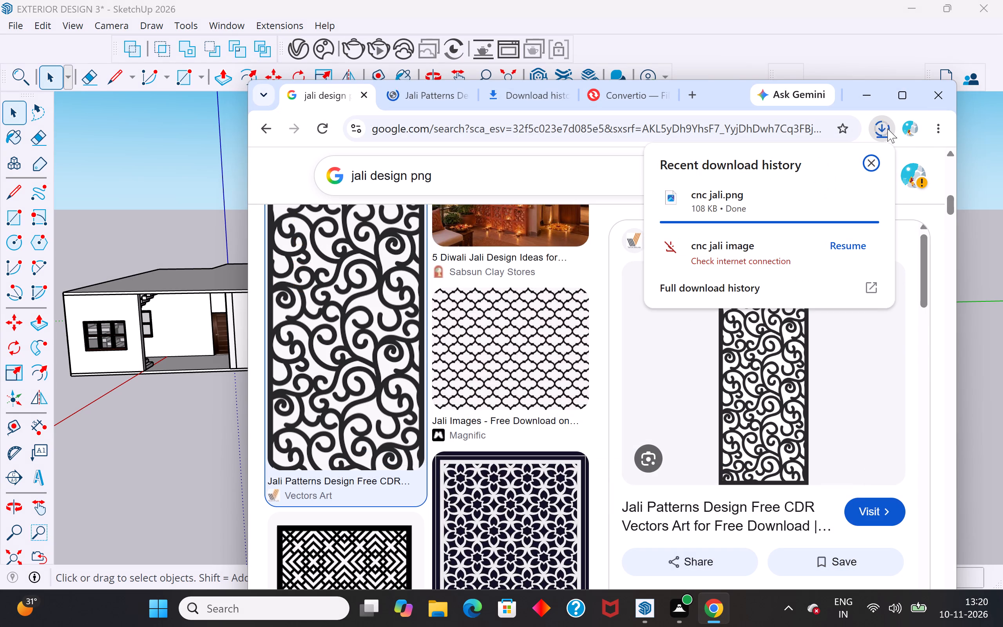
{"action": "left_click", "coordinate": [860, 254]}
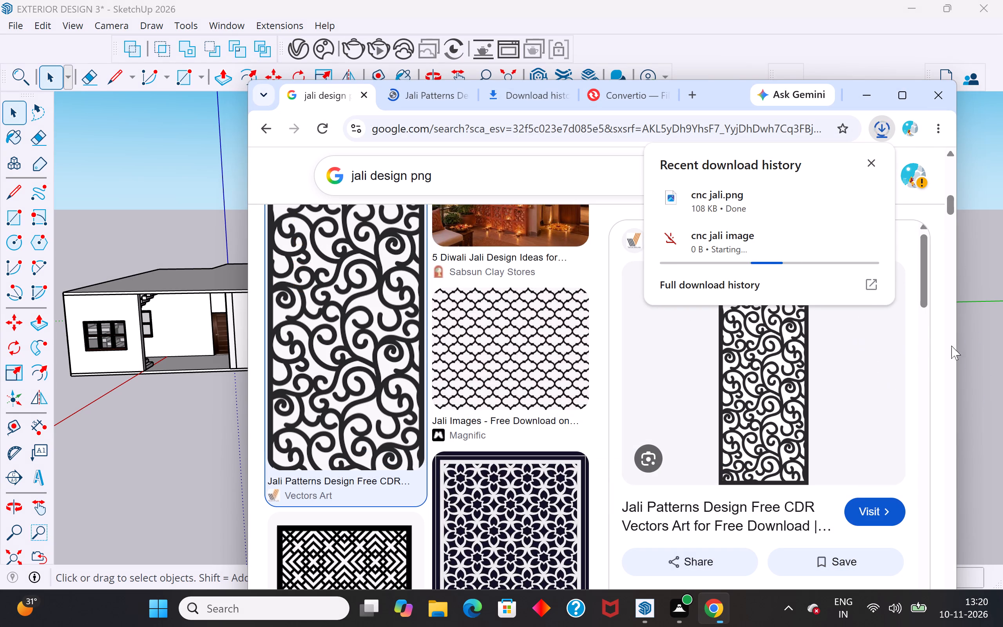
{"action": "left_click", "coordinate": [841, 239]}
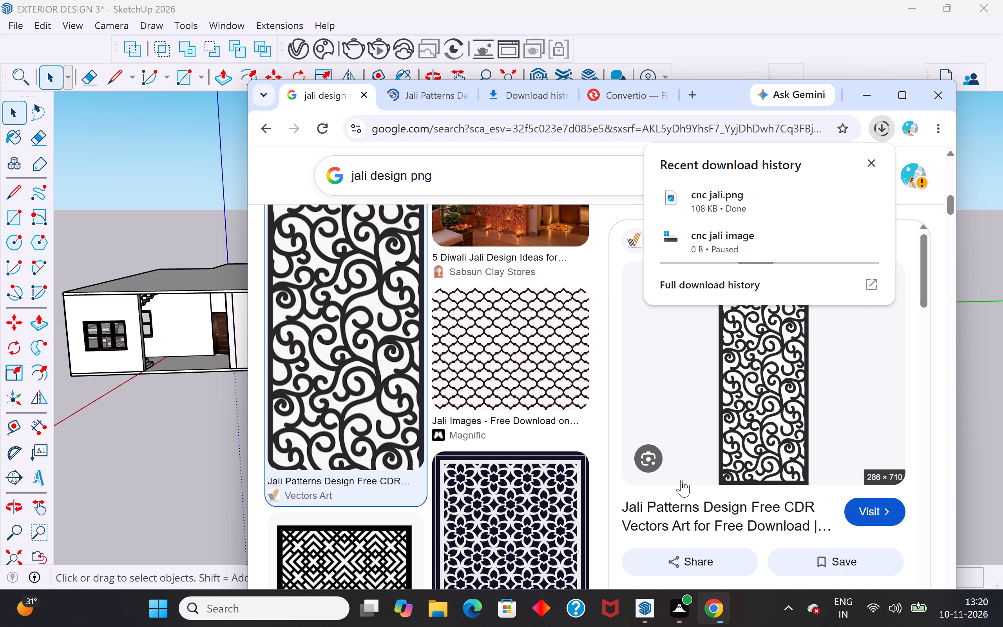
{"action": "left_click", "coordinate": [871, 284]}
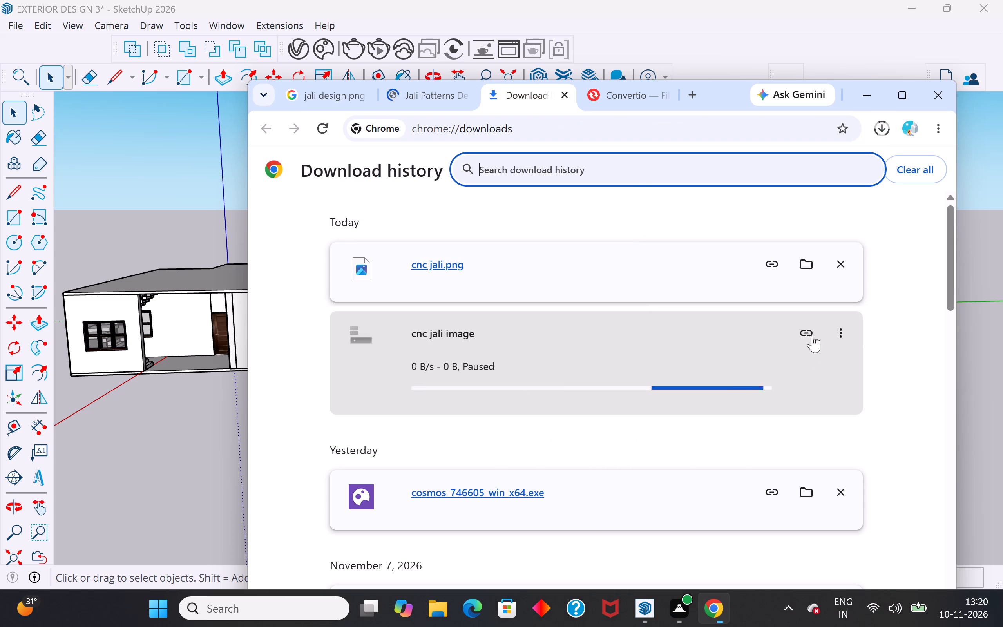
{"action": "left_click", "coordinate": [834, 327]}
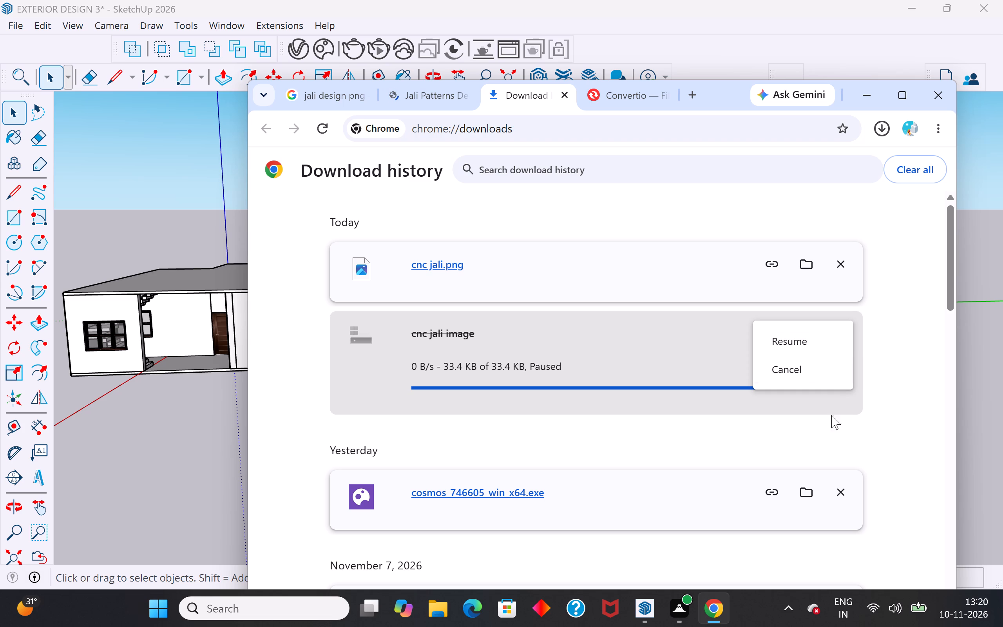
{"action": "left_click", "coordinate": [308, 444]}
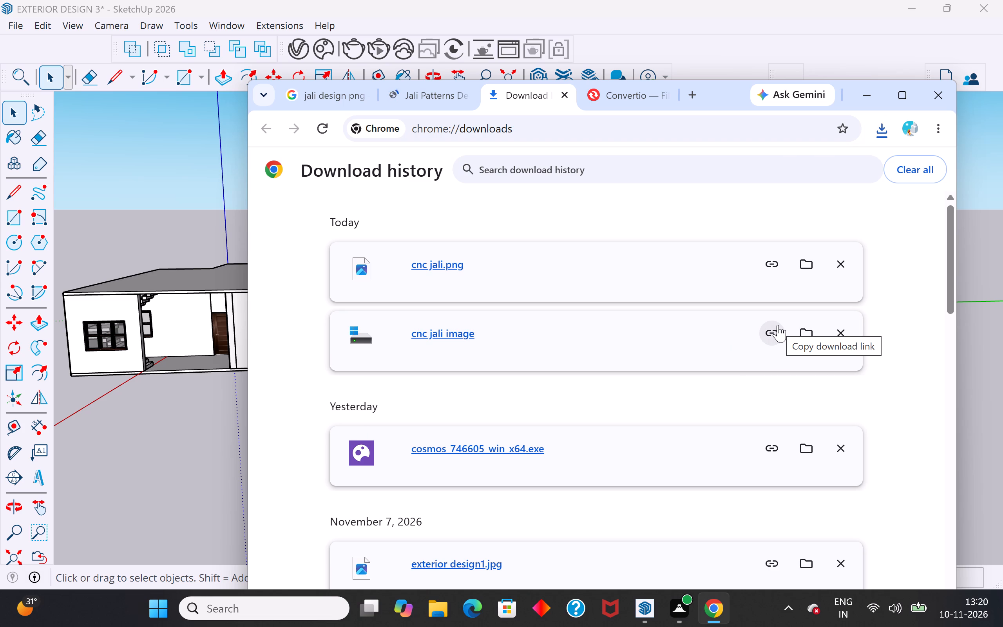
Check File Explorer's recent files for the saved jali images and return to the SketchUp model.
{"action": "left_click", "coordinate": [172, 469]}
{"action": "left_click", "coordinate": [434, 614]}
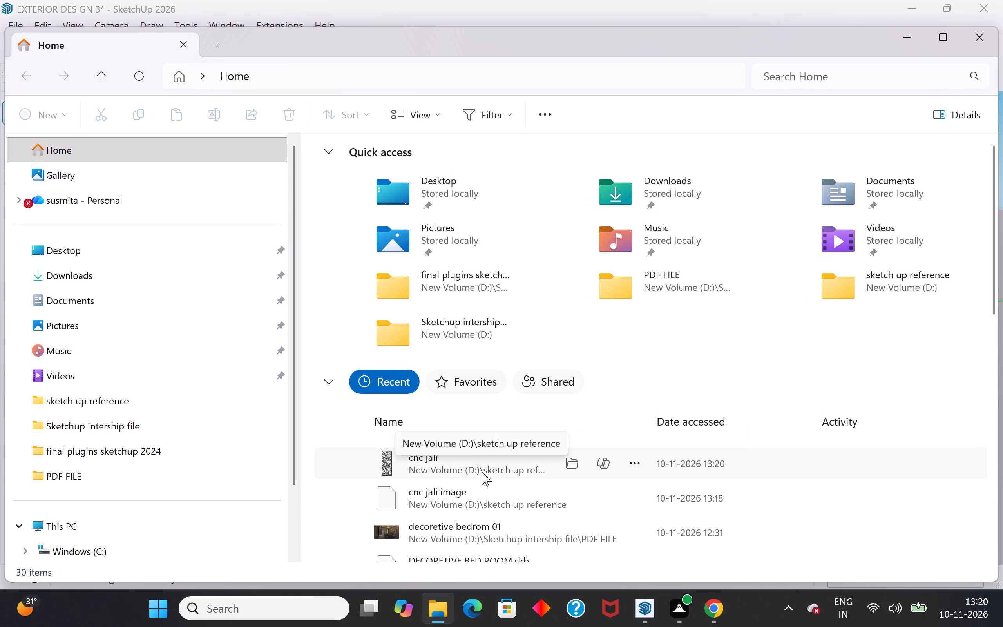
{"action": "left_click", "coordinate": [909, 41]}
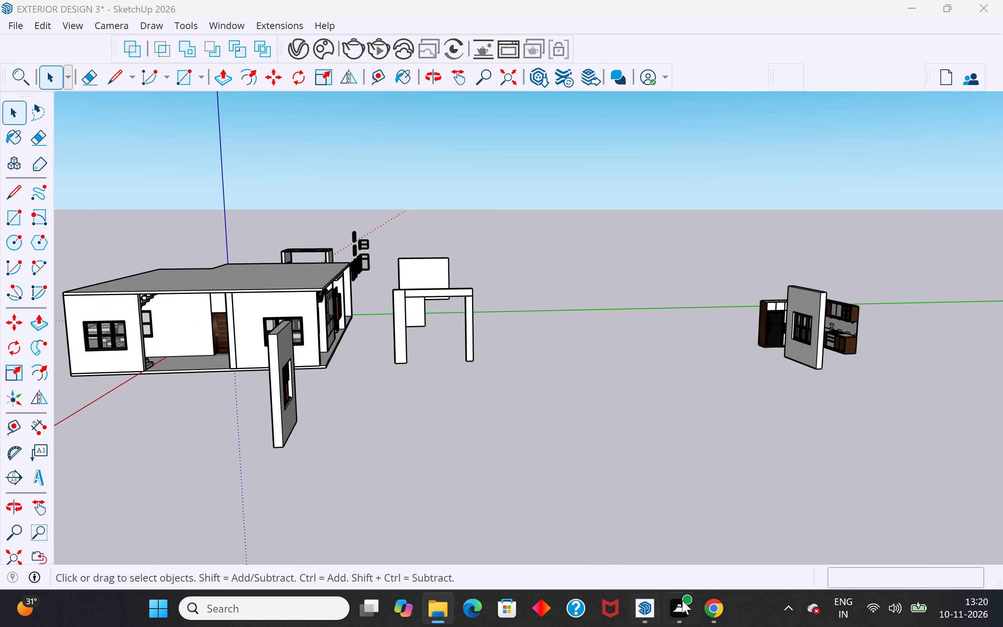
Switch to the browser and add "cnc jali" PNG from the sketch up reference folder to Convertio.
{"action": "left_click", "coordinate": [726, 608]}
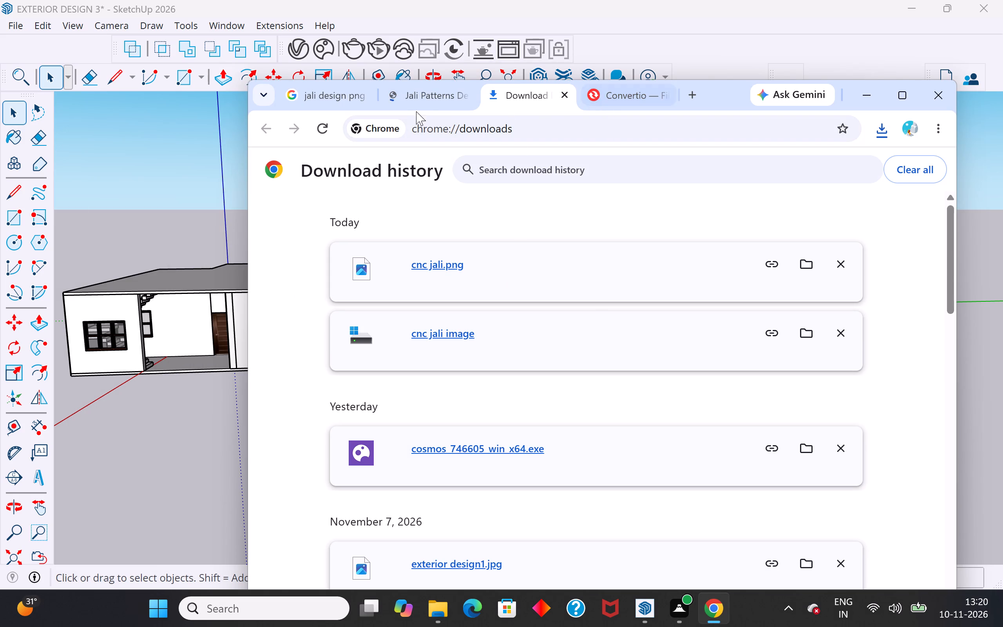
{"action": "left_click", "coordinate": [420, 98]}
{"action": "scroll", "coordinate": [499, 460], "scroll_direction": "up", "scroll_amount": 6}
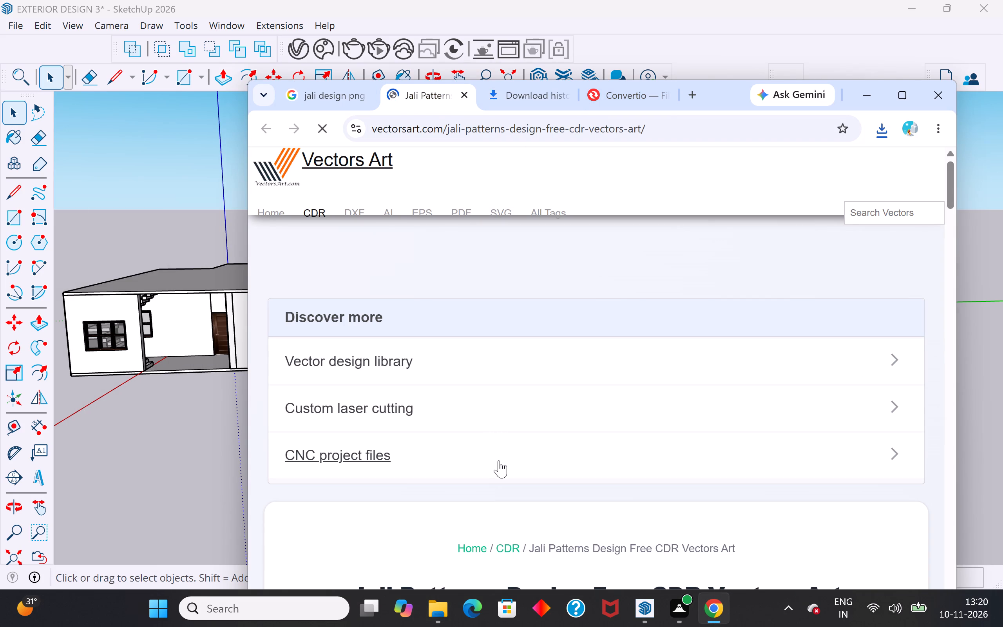
{"action": "scroll", "coordinate": [499, 460], "scroll_direction": "up", "scroll_amount": 5}
{"action": "left_click", "coordinate": [555, 101]}
{"action": "left_click", "coordinate": [333, 99]}
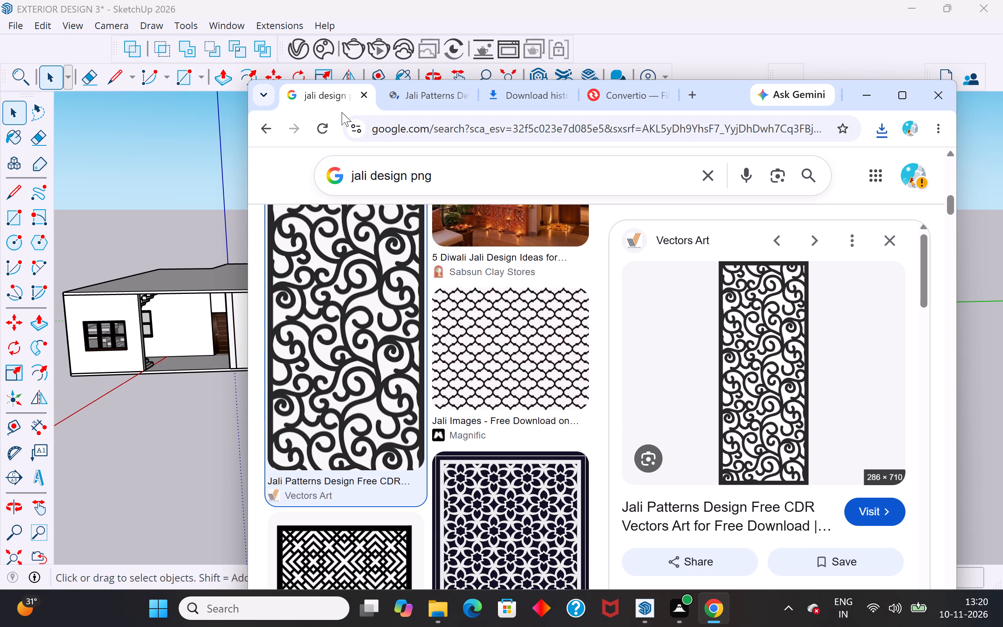
{"action": "left_click", "coordinate": [621, 95]}
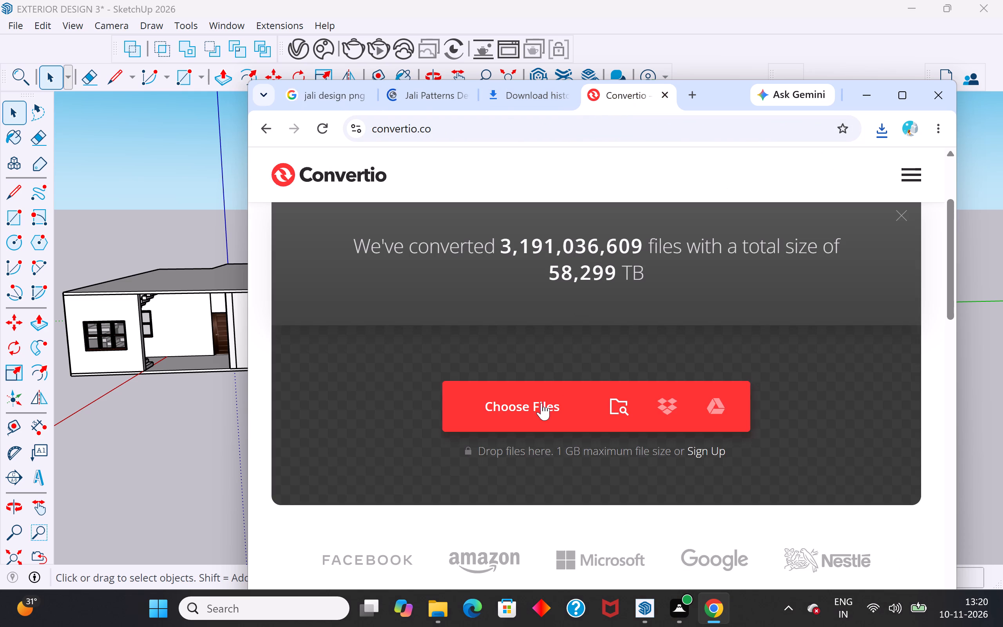
{"action": "left_click", "coordinate": [541, 404]}
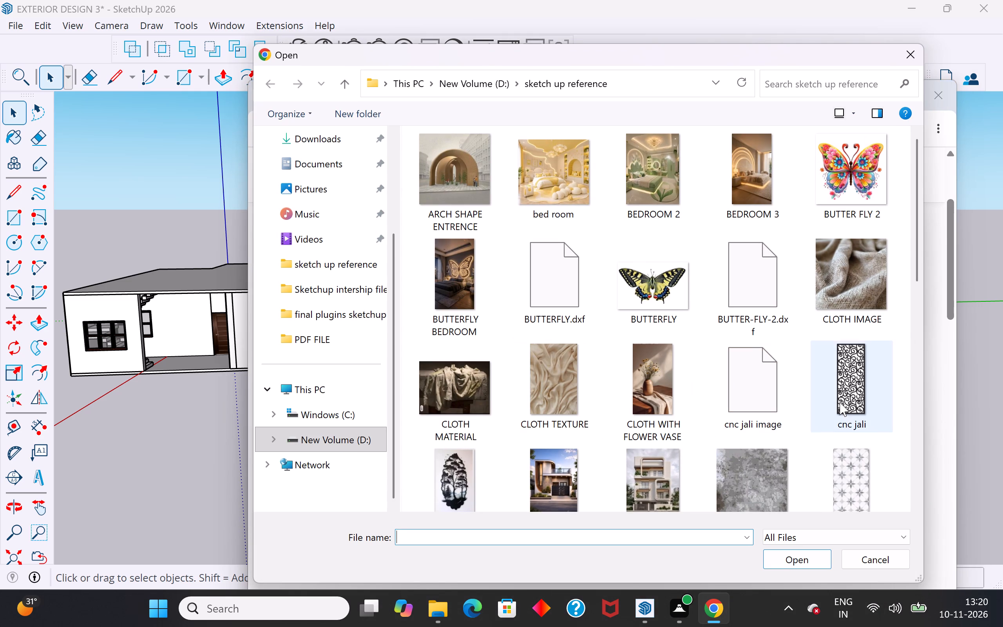
{"action": "left_click", "coordinate": [846, 398]}
{"action": "left_click", "coordinate": [810, 562]}
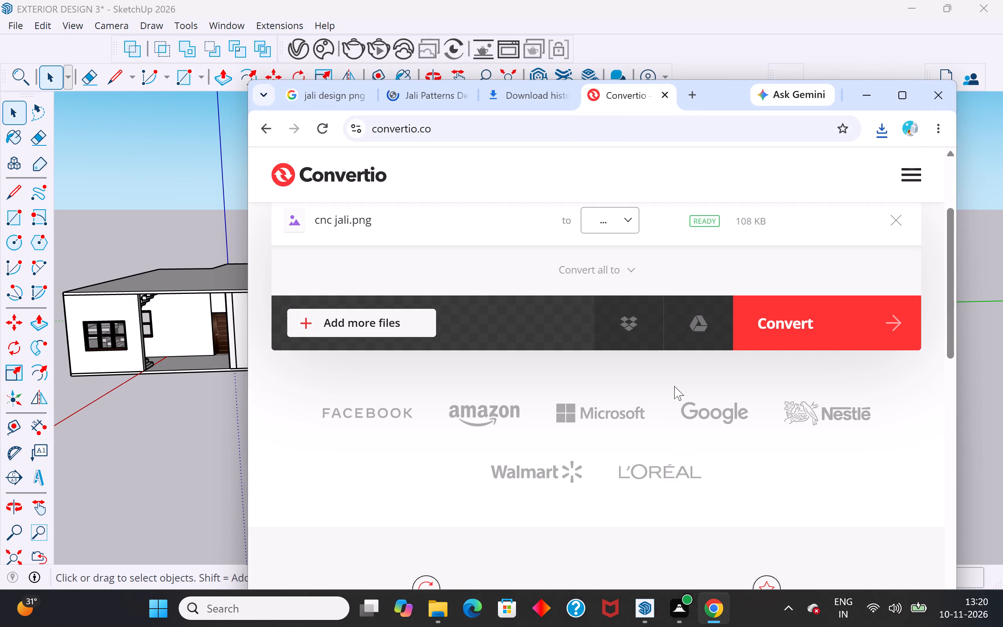
Convert cnc jali.png to DXF and download the converted file.
{"action": "left_click", "coordinate": [633, 224]}
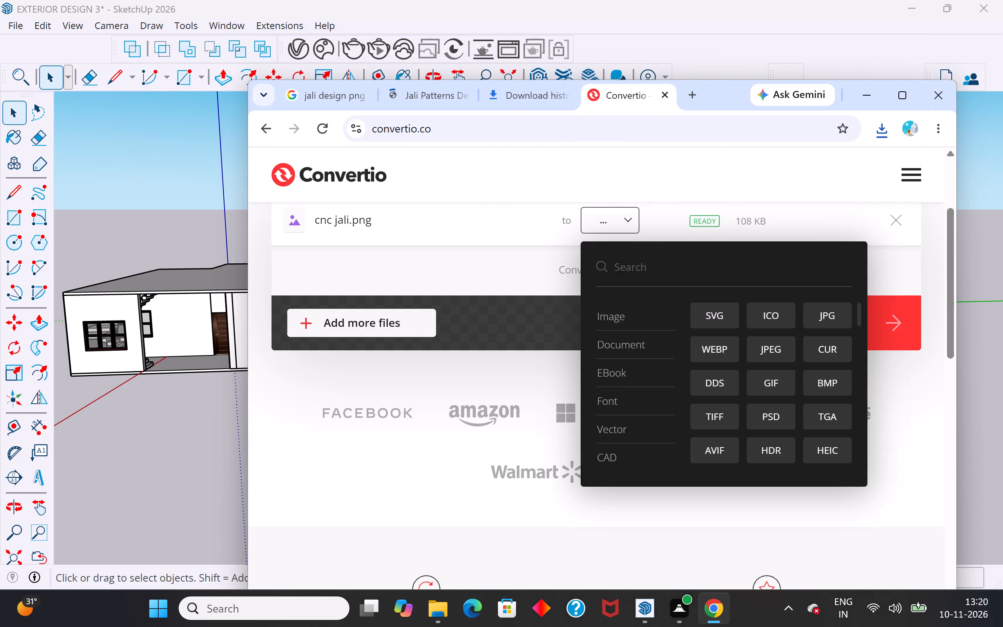
{"action": "left_click", "coordinate": [712, 315]}
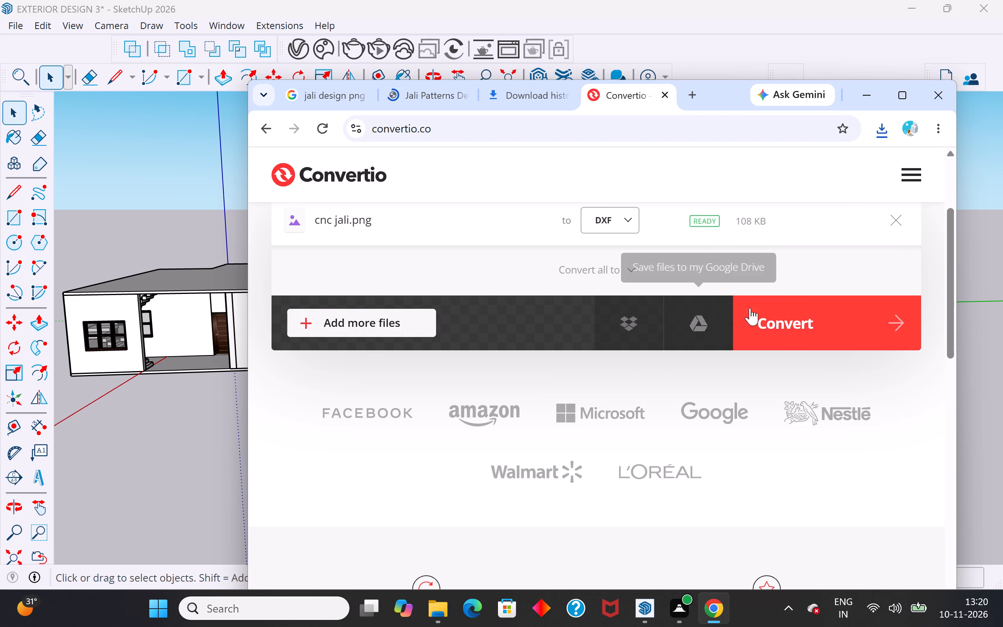
{"action": "left_click", "coordinate": [811, 331]}
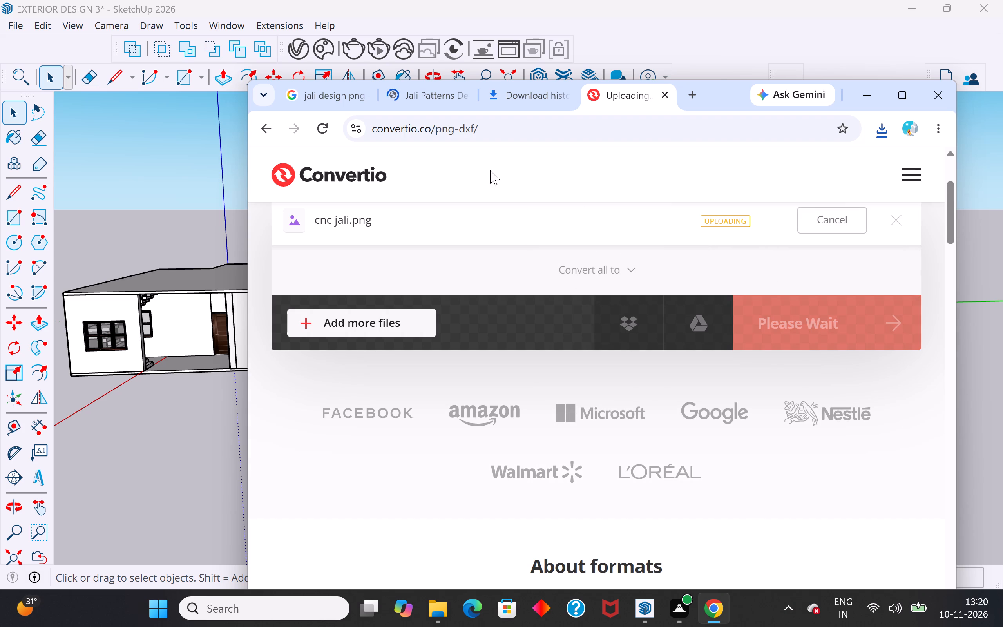
{"action": "left_click_drag", "start_coordinate": [717, 83], "coordinate": [730, 50]}
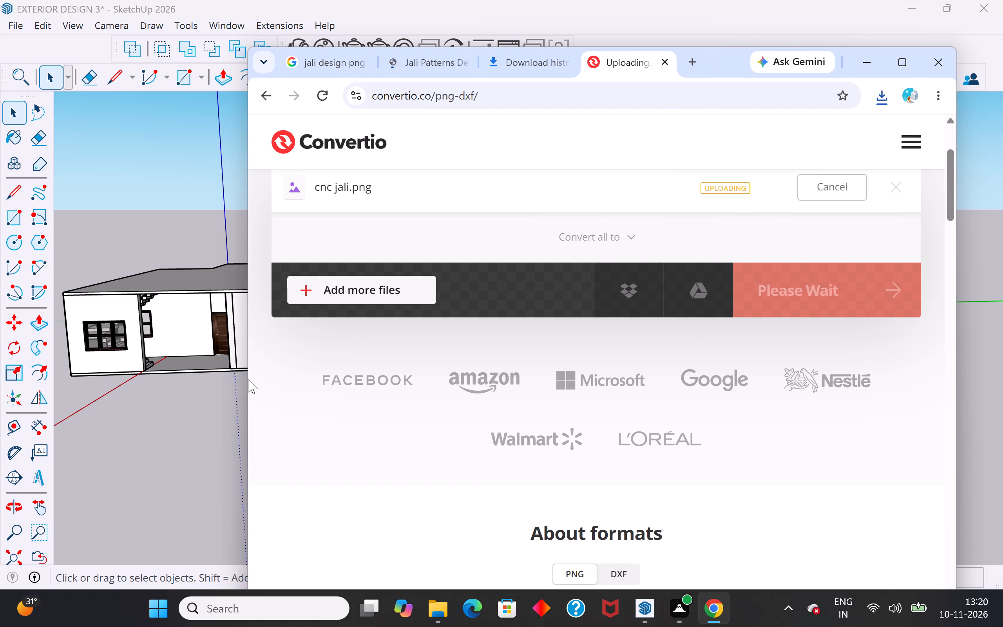
{"action": "left_click_drag", "start_coordinate": [246, 378], "coordinate": [143, 377]}
{"action": "scroll", "coordinate": [612, 398], "scroll_direction": "up", "scroll_amount": 1}
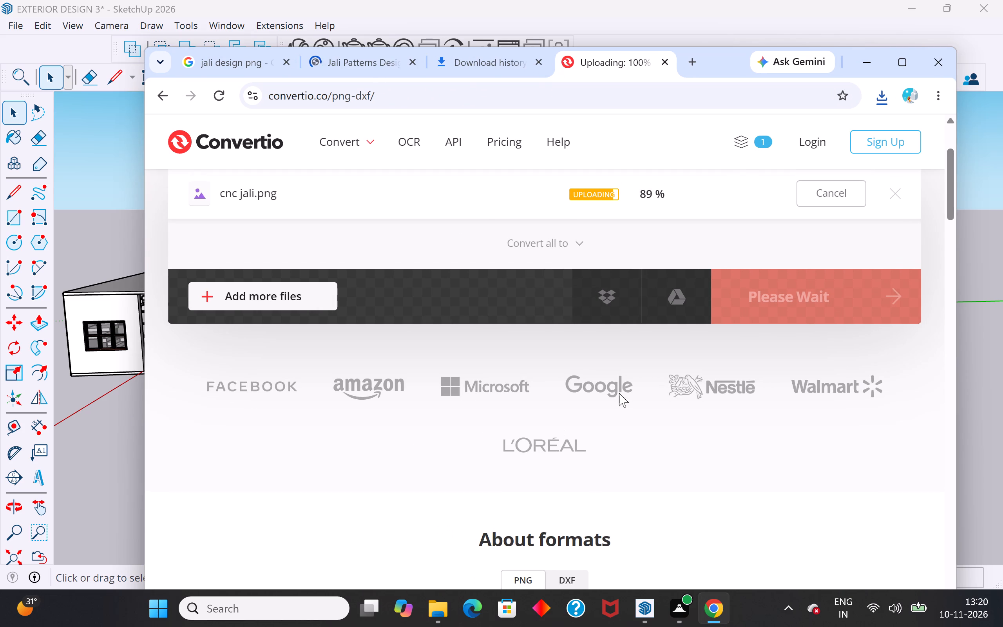
{"action": "scroll", "coordinate": [619, 393], "scroll_direction": "up", "scroll_amount": 3}
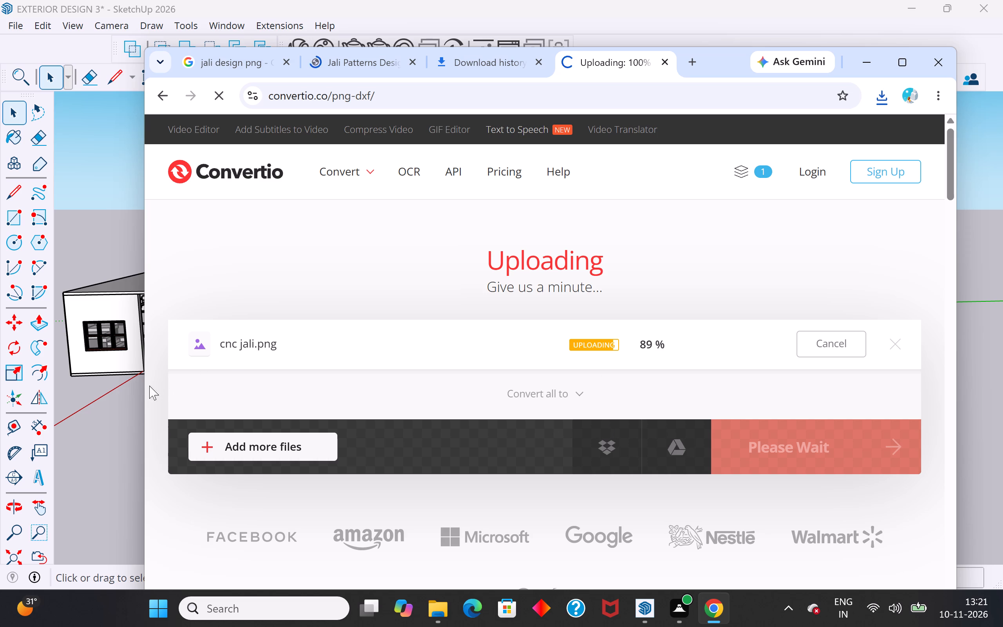
{"action": "left_click_drag", "start_coordinate": [143, 404], "coordinate": [103, 415]}
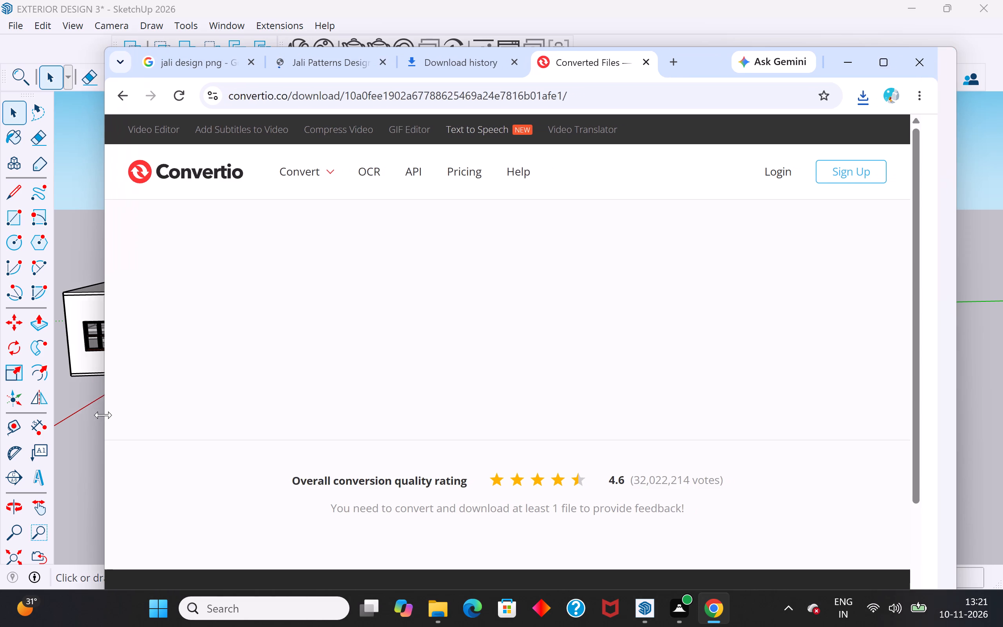
{"action": "left_click_drag", "start_coordinate": [103, 415], "coordinate": [64, 422]}
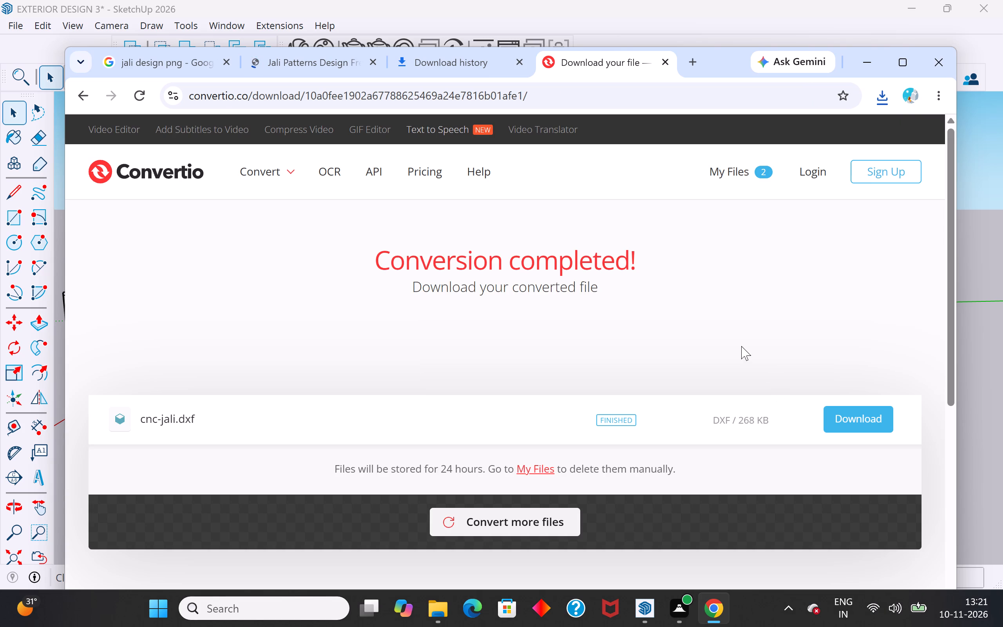
{"action": "scroll", "coordinate": [741, 346], "scroll_direction": "up", "scroll_amount": 2}
{"action": "left_click", "coordinate": [851, 414]}
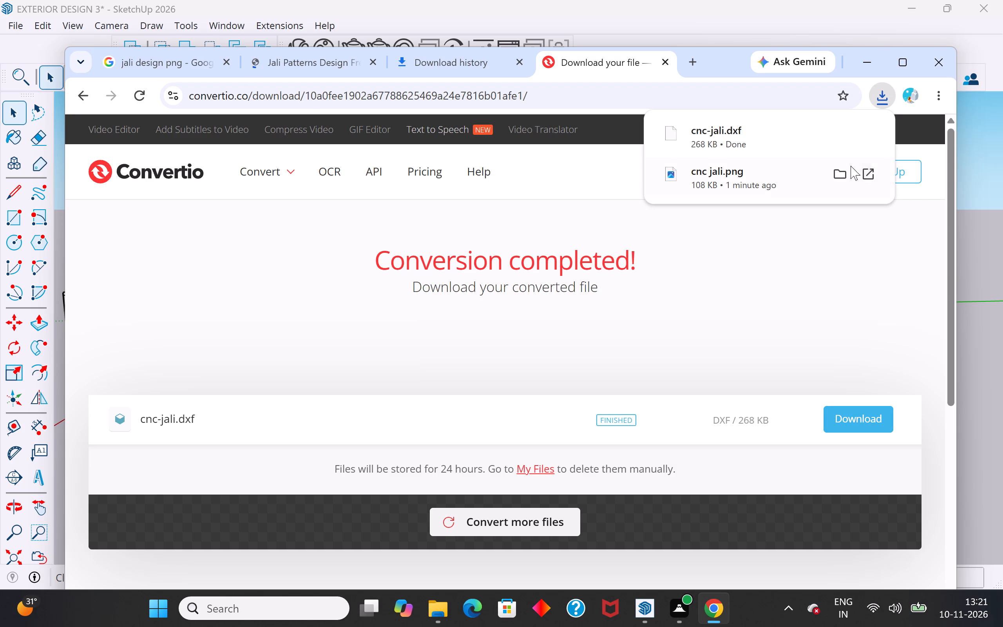
Show the downloaded cnc-jali.dxf in its folder, and look through the sketch up reference folder on drive D.
{"action": "left_click", "coordinate": [847, 132]}
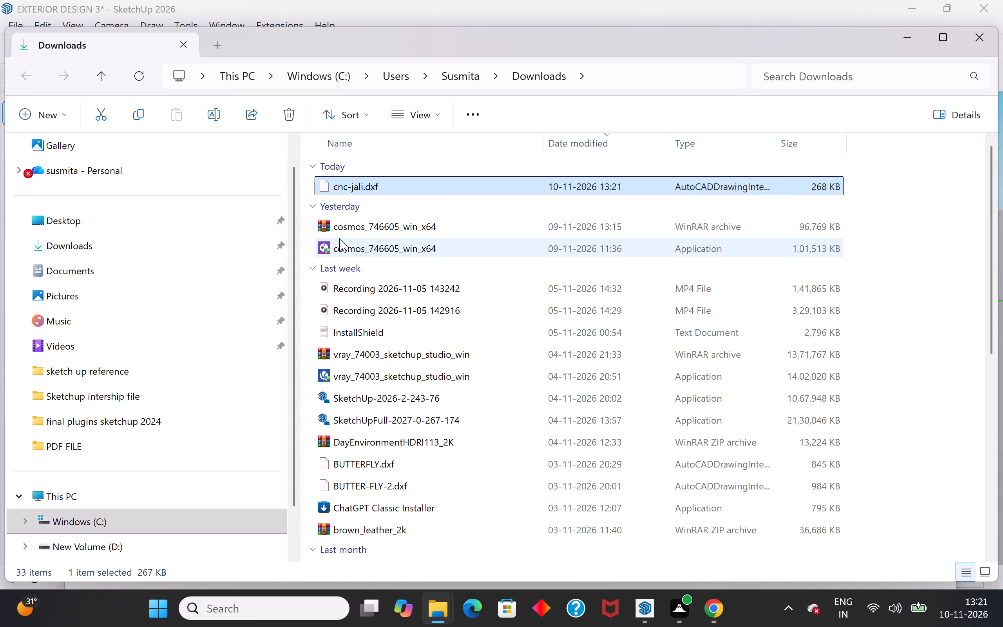
{"action": "double_click", "coordinate": [136, 547]}
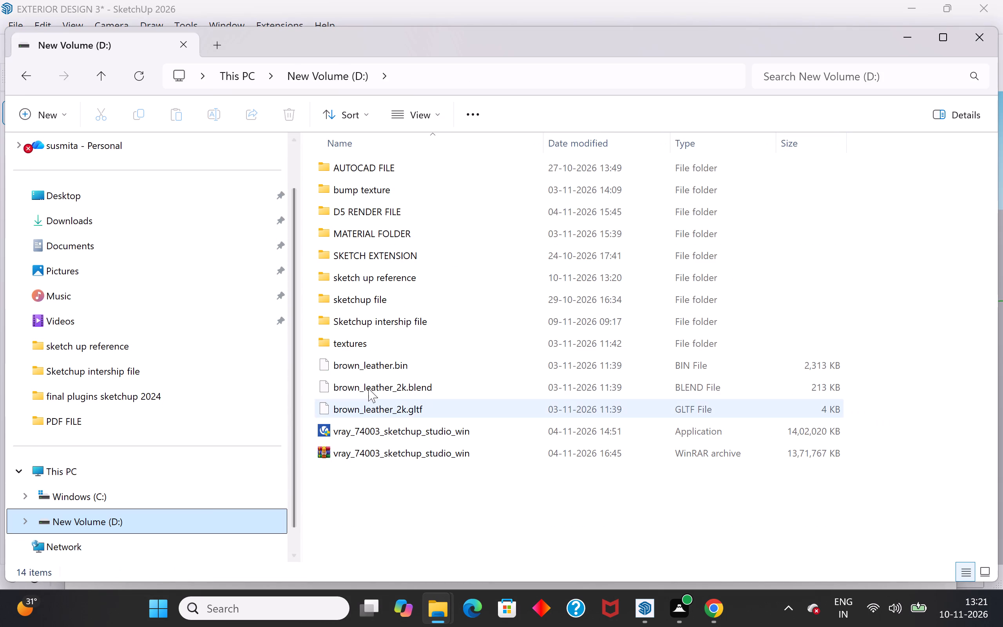
{"action": "double_click", "coordinate": [411, 279]}
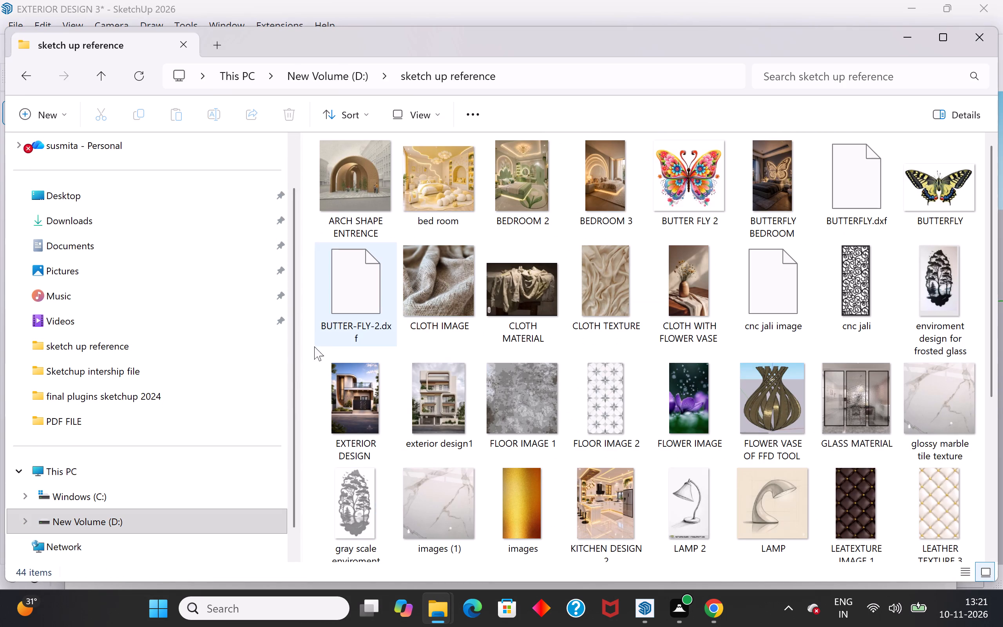
{"action": "right_click", "coordinate": [314, 367]}
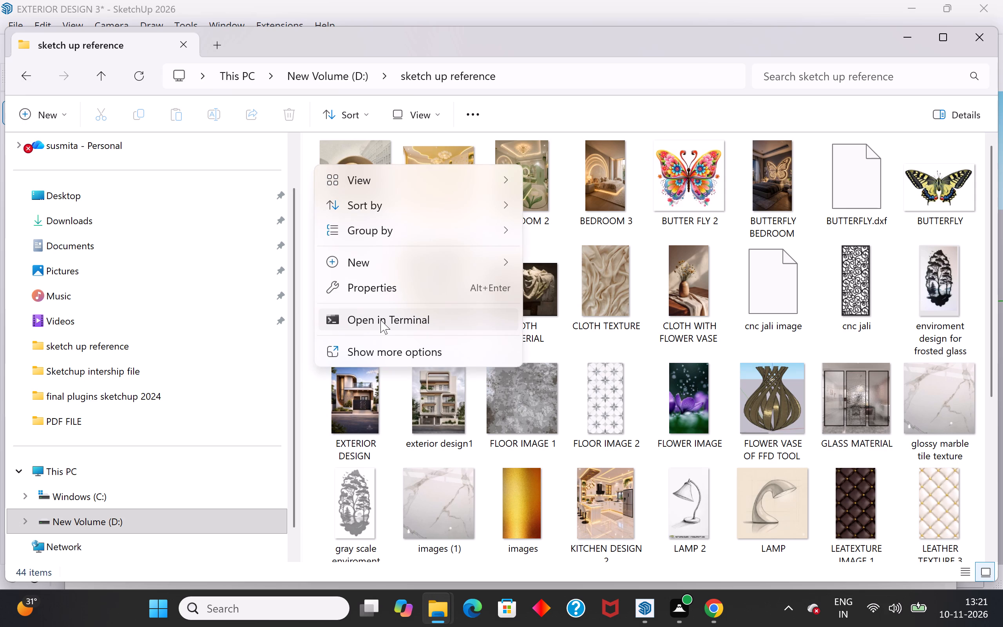
{"action": "left_click", "coordinate": [304, 444]}
{"action": "scroll", "coordinate": [304, 444], "scroll_direction": "down", "scroll_amount": 4}
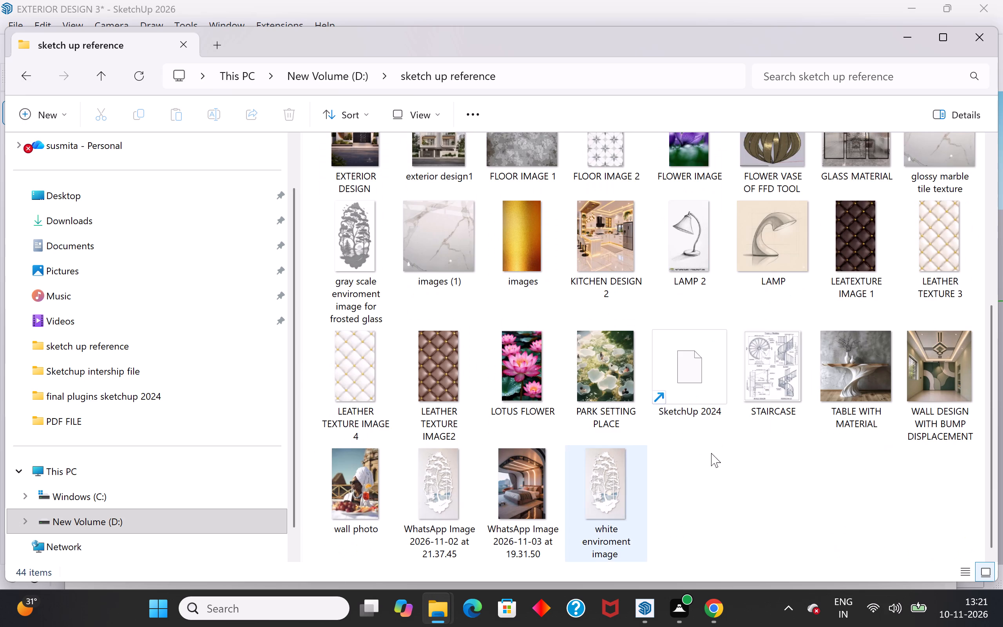
{"action": "left_click", "coordinate": [976, 41]}
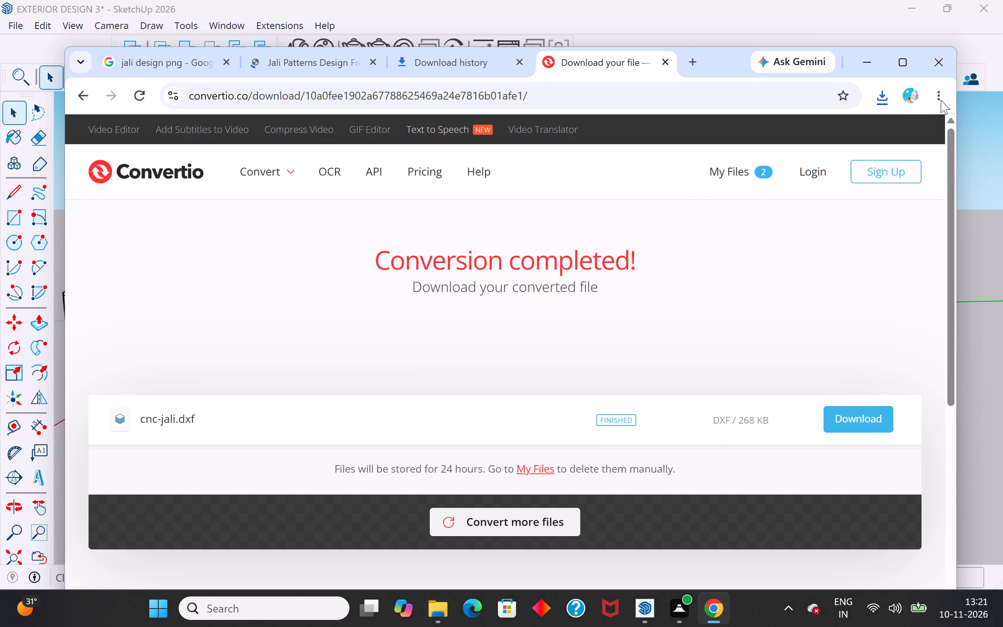
Review the cnc-jali.dxf entry in the browser's full download history, copy its link and close the browser.
{"action": "left_click", "coordinate": [945, 96]}
{"action": "left_click", "coordinate": [782, 297]}
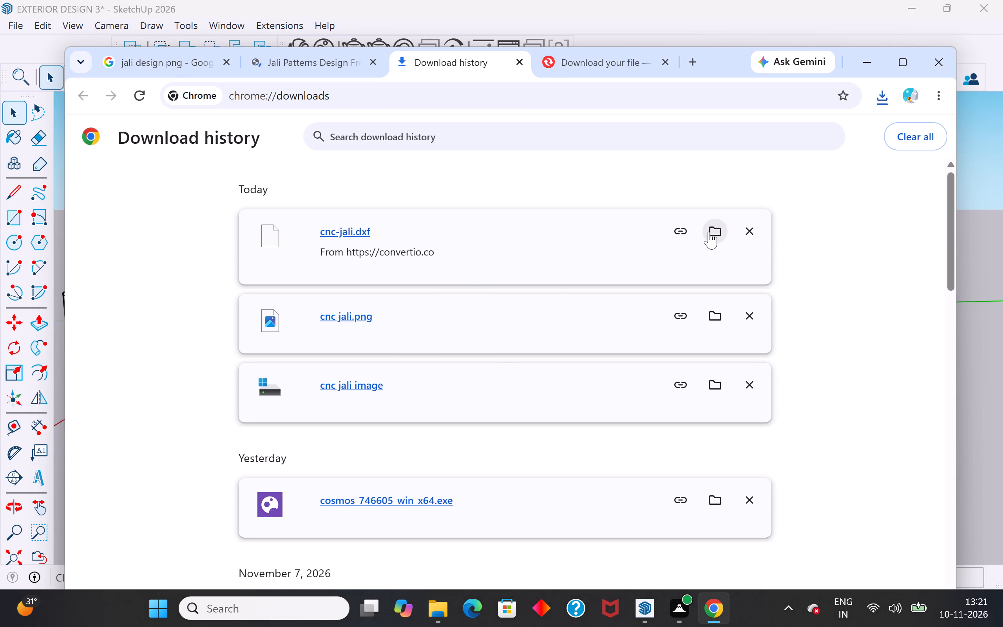
{"action": "left_click", "coordinate": [679, 232]}
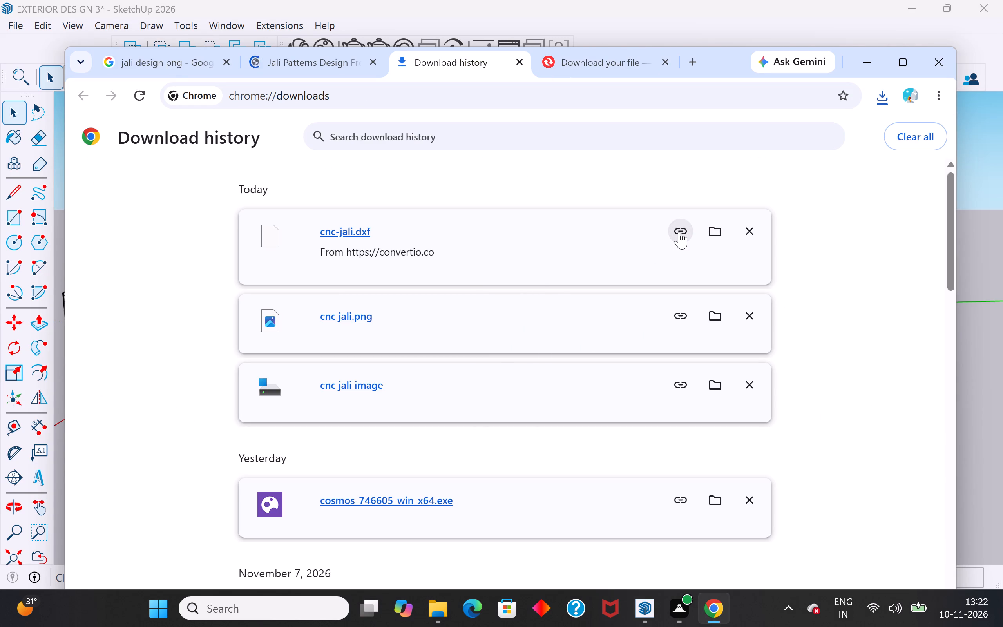
{"action": "left_click", "coordinate": [677, 239]}
{"action": "right_click", "coordinate": [677, 239]}
{"action": "left_click", "coordinate": [855, 181]}
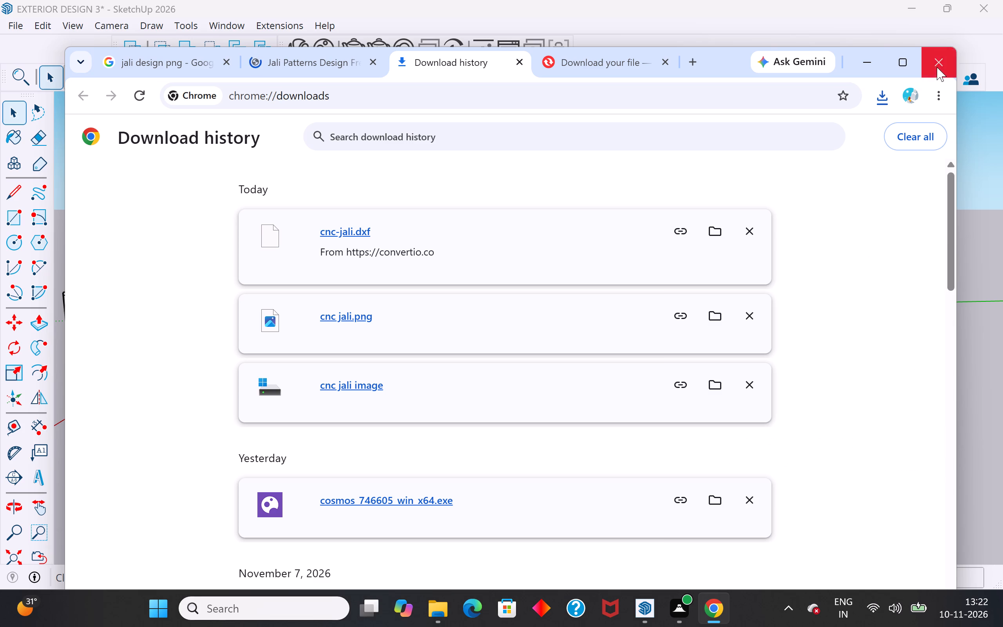
{"action": "left_click", "coordinate": [937, 67]}
Check File Explorer's Downloads folder for cnc-jali.dxf and return to the SketchUp model.
{"action": "left_click", "coordinate": [470, 610]}
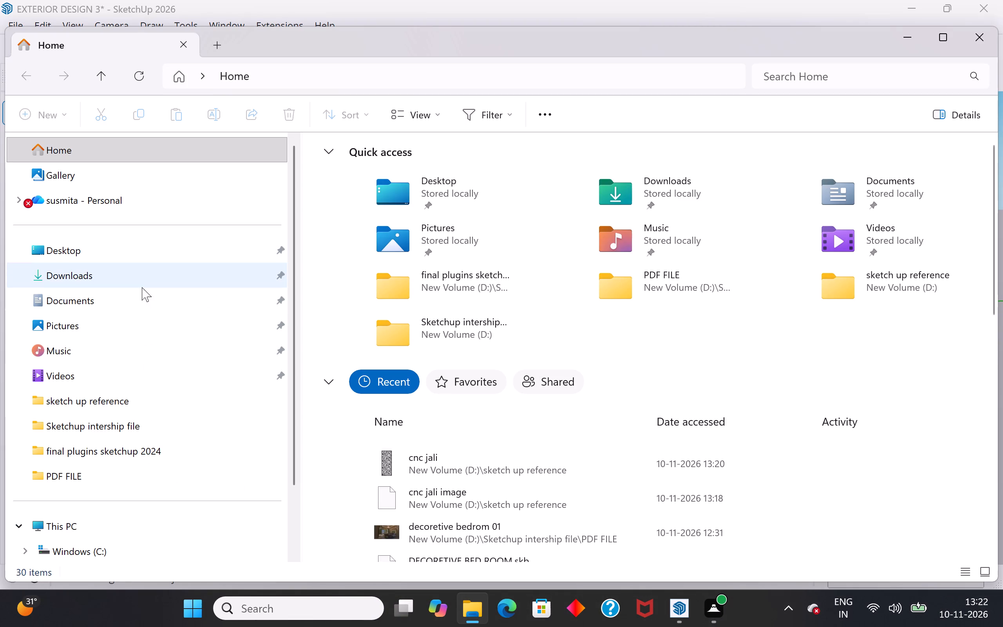
{"action": "left_click", "coordinate": [149, 277]}
{"action": "right_click", "coordinate": [404, 188]}
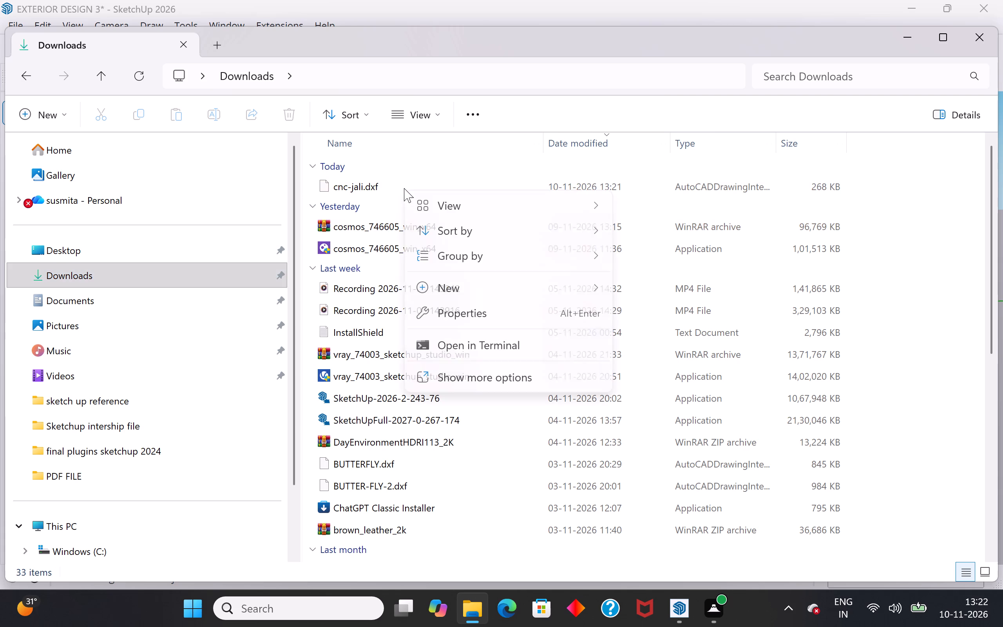
{"action": "left_click", "coordinate": [731, 611]}
{"action": "left_click", "coordinate": [472, 620]}
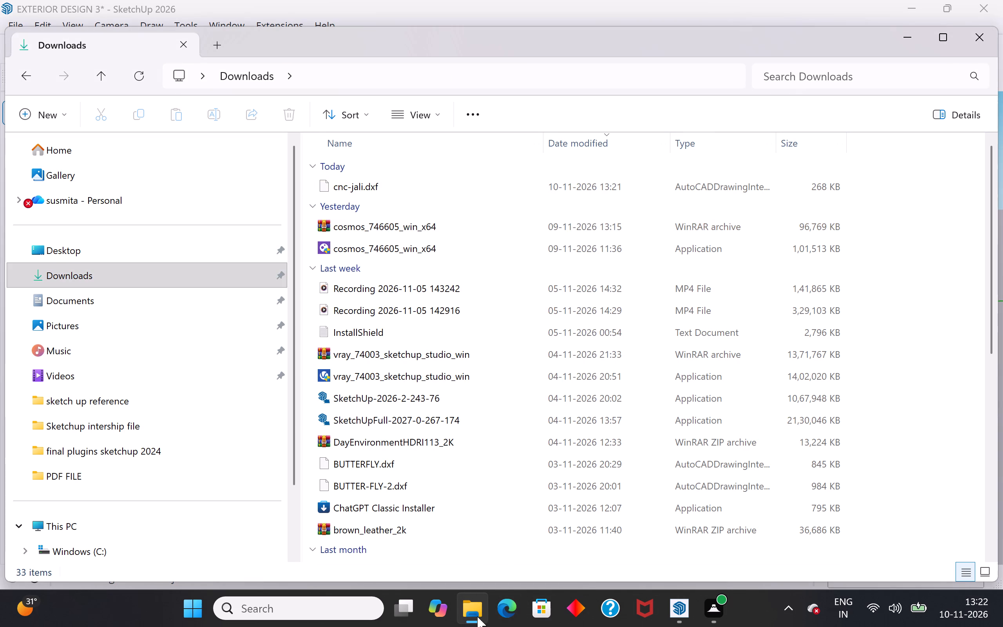
{"action": "left_click", "coordinate": [671, 607]}
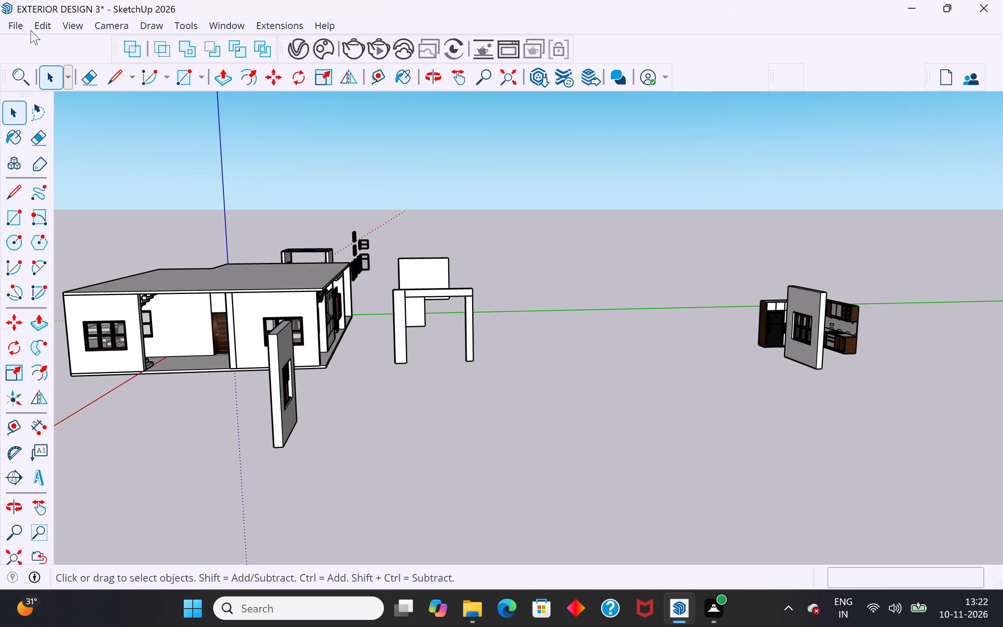
Import cnc-jali.dxf from the Downloads folder with the import units set to Inches.
{"action": "left_click", "coordinate": [18, 20]}
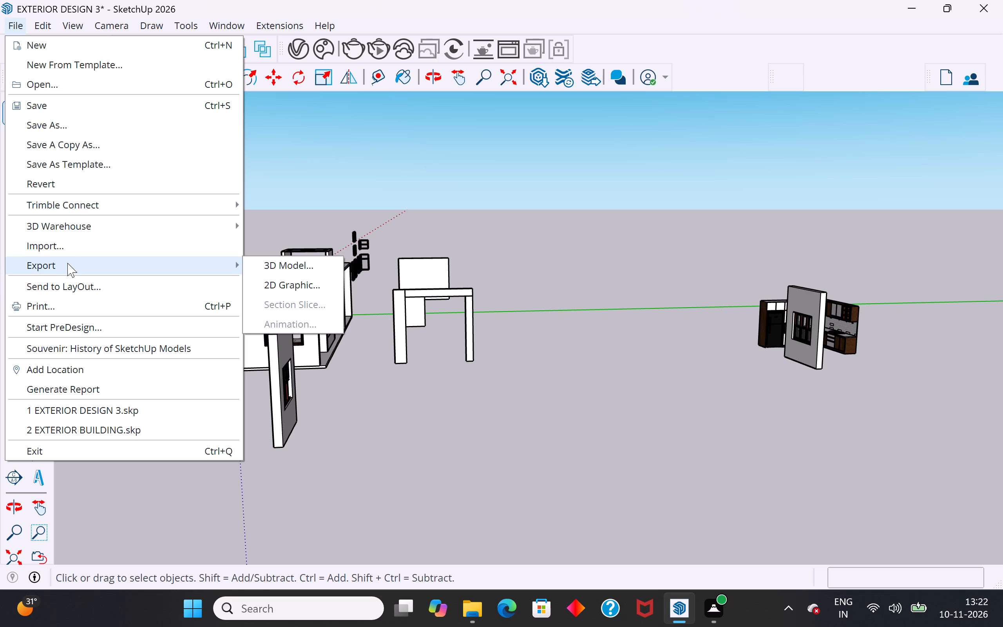
{"action": "left_click", "coordinate": [70, 248]}
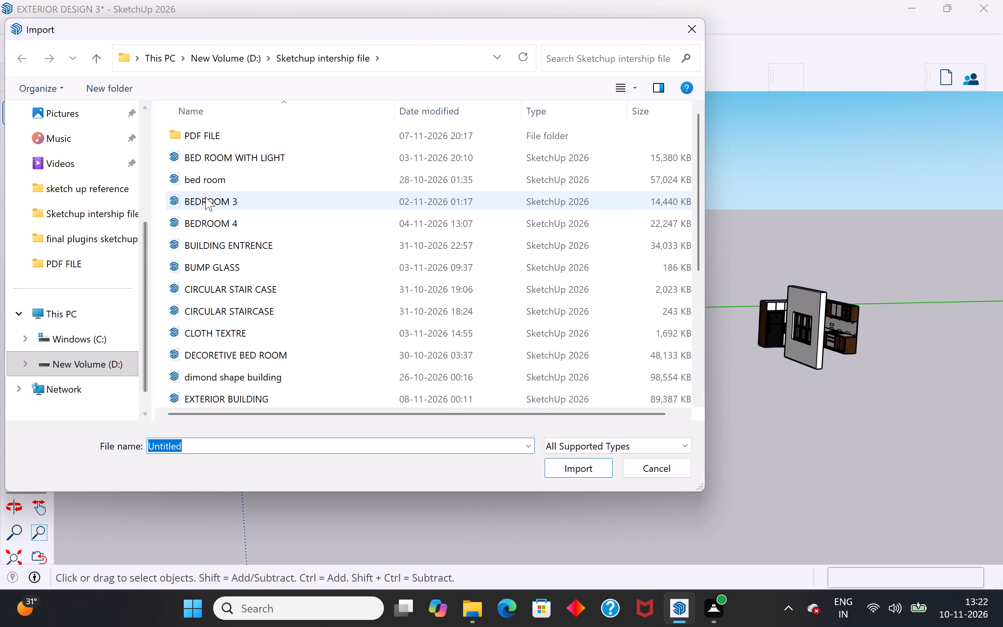
{"action": "scroll", "coordinate": [90, 265], "scroll_direction": "up", "scroll_amount": 4}
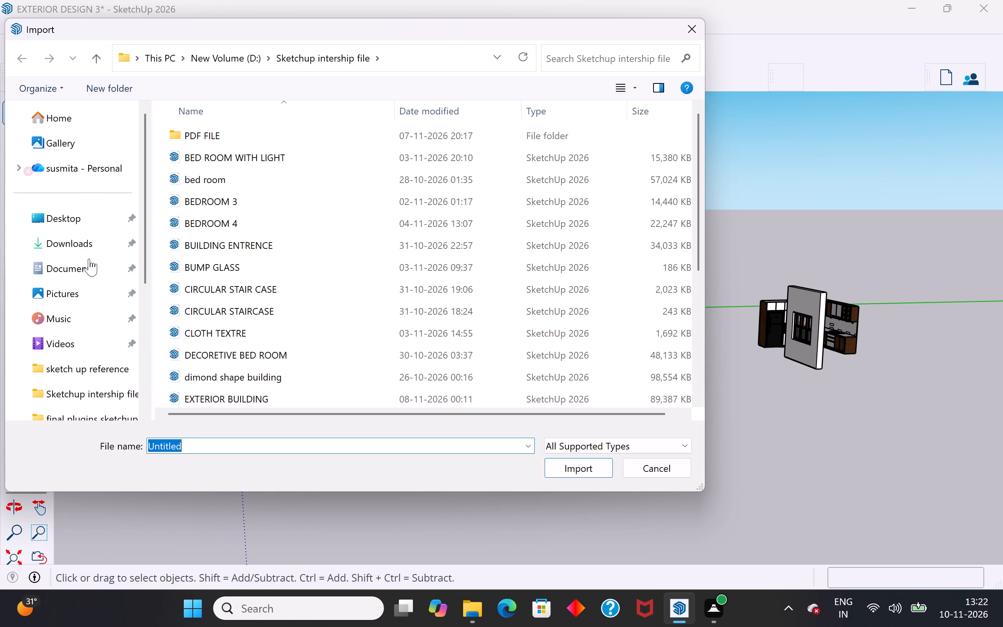
{"action": "left_click", "coordinate": [78, 239]}
{"action": "left_click", "coordinate": [234, 159]}
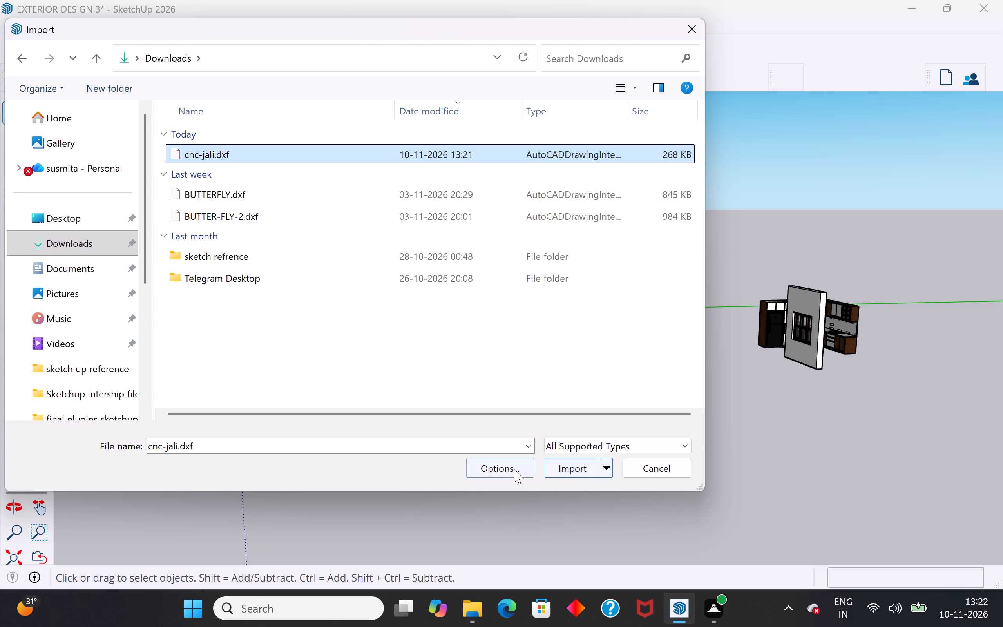
{"action": "left_click", "coordinate": [514, 469]}
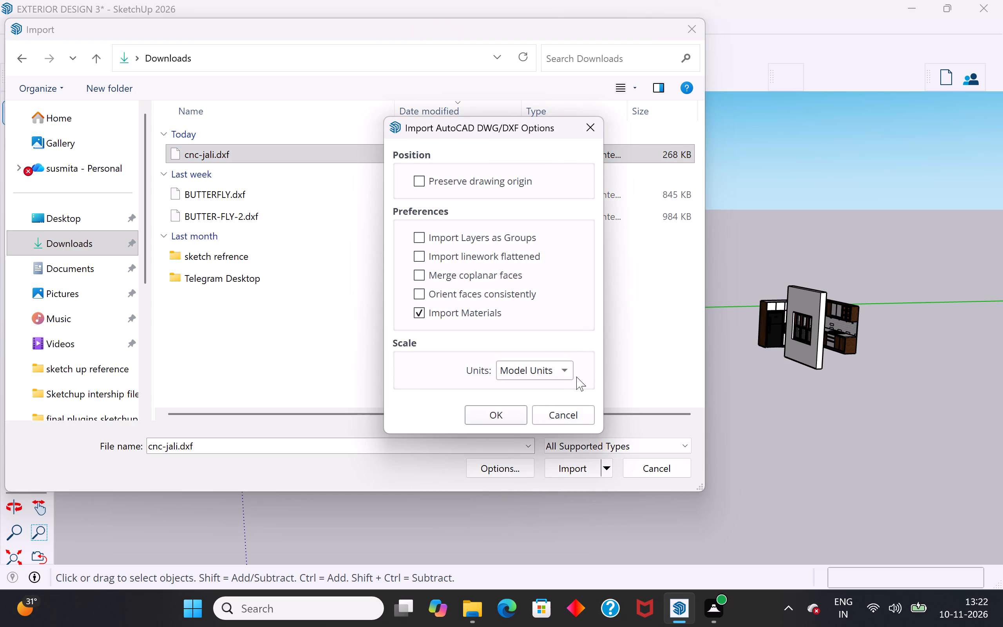
{"action": "left_click", "coordinate": [569, 371]}
{"action": "left_click", "coordinate": [550, 390]}
{"action": "left_click", "coordinate": [506, 415]}
{"action": "left_click", "coordinate": [569, 471]}
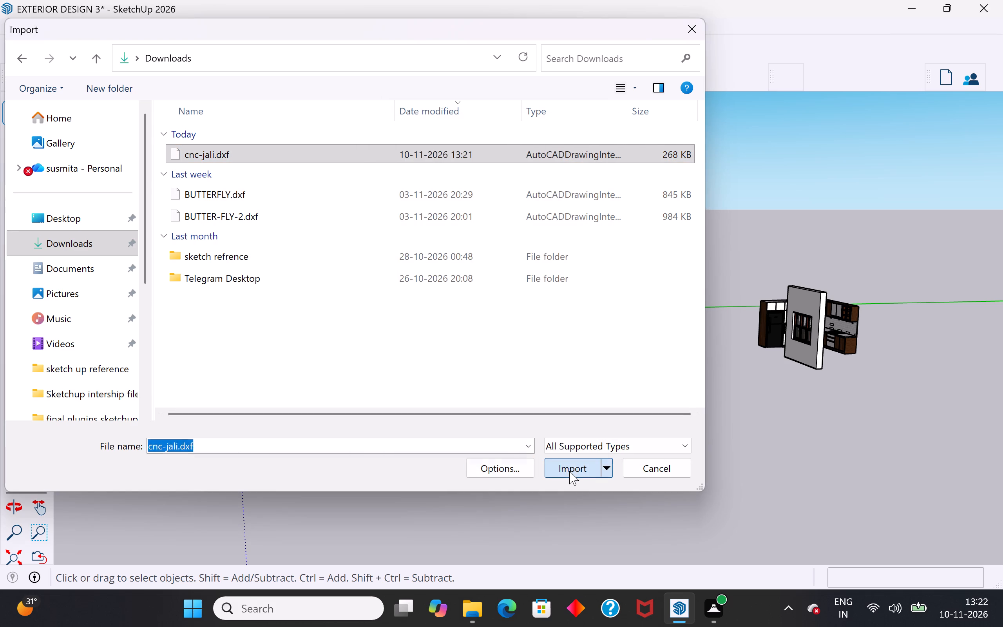
{"action": "left_click", "coordinate": [583, 411]}
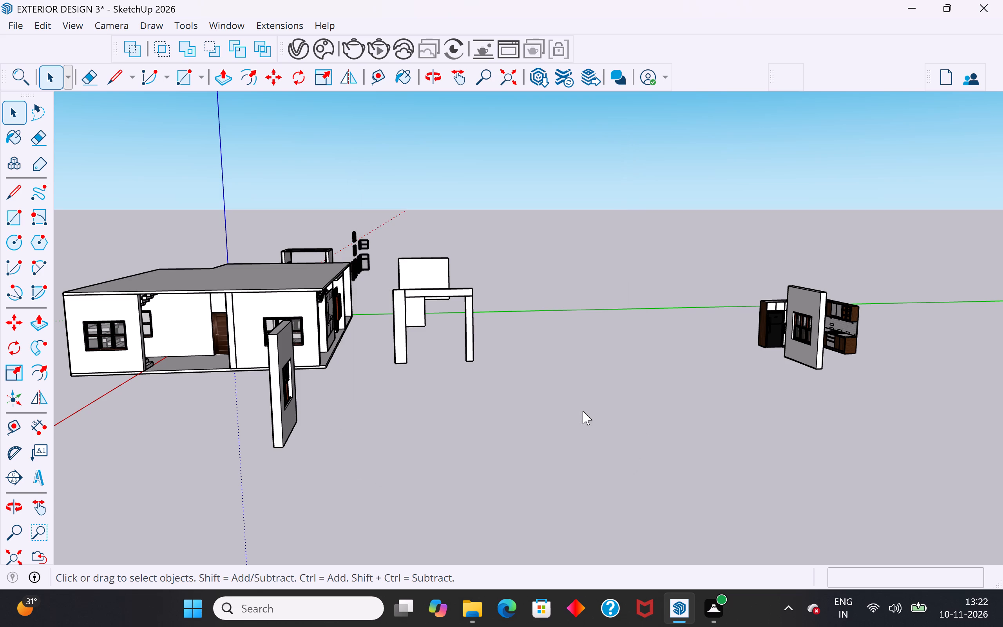
Move the imported jali pattern about 51' 6" away from the house onto open ground.
{"action": "scroll", "coordinate": [591, 288], "scroll_direction": "down", "scroll_amount": 8}
{"action": "middle_click_drag", "start_coordinate": [556, 334], "coordinate": [608, 509]}
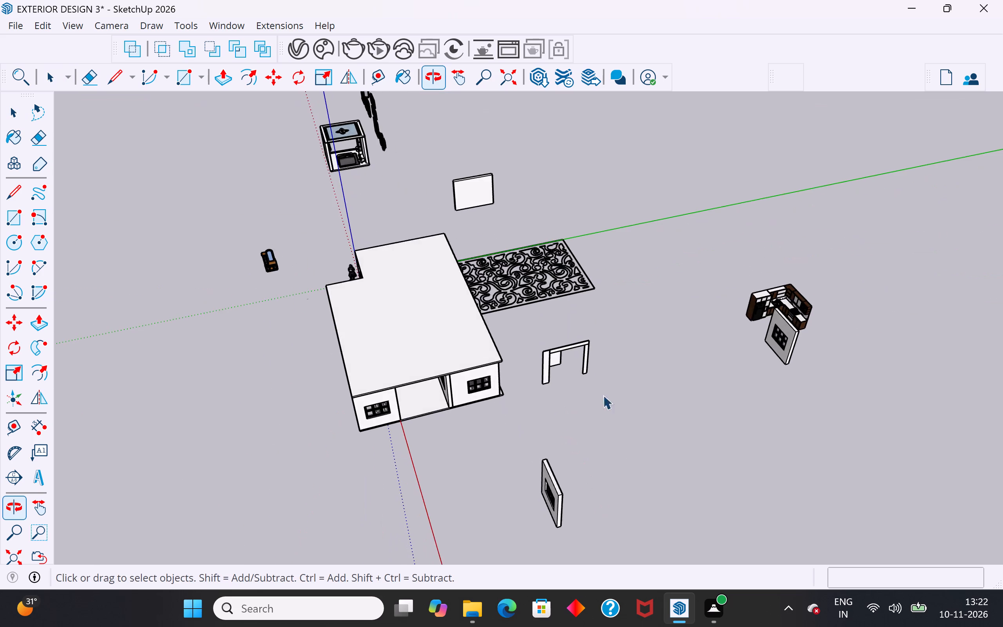
{"action": "scroll", "coordinate": [604, 286], "scroll_direction": "up", "scroll_amount": 4}
{"action": "middle_click_drag", "start_coordinate": [584, 306], "coordinate": [429, 309]}
{"action": "left_click", "coordinate": [593, 270]}
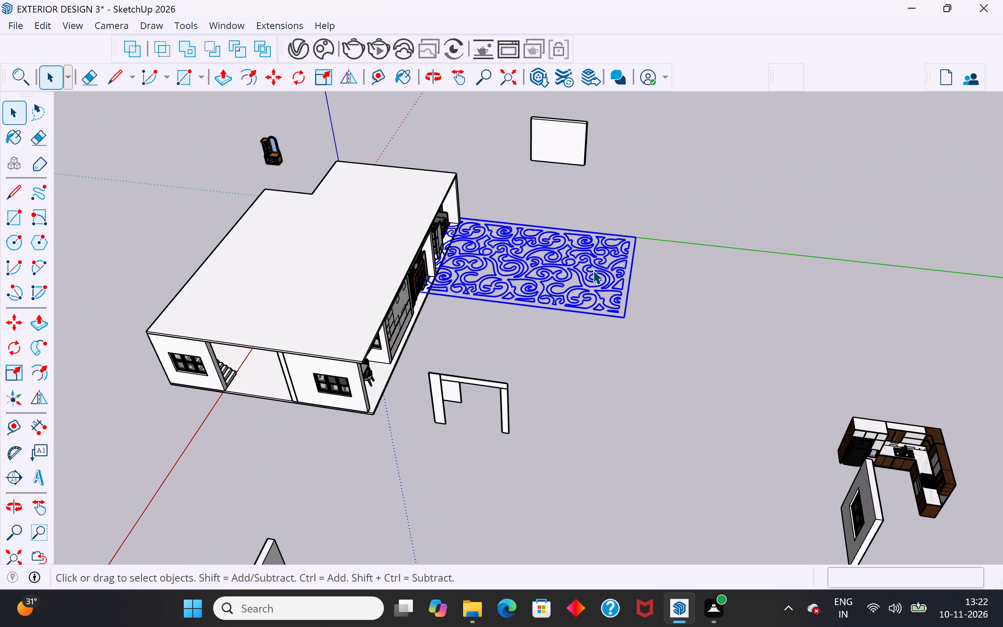
{"action": "key", "text": "m"}
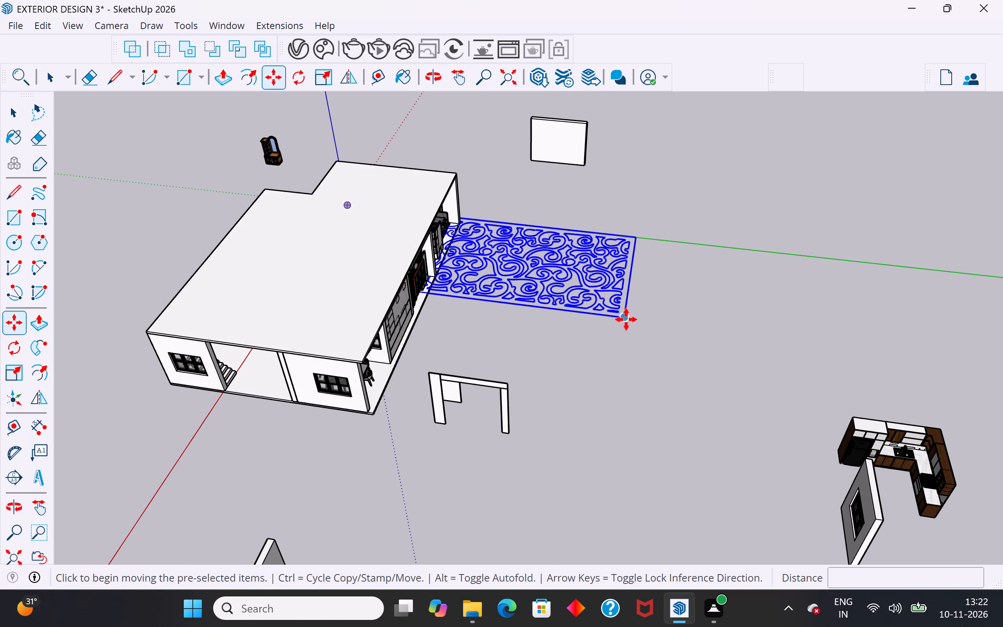
{"action": "left_click", "coordinate": [626, 319]}
{"action": "left_click", "coordinate": [943, 355]}
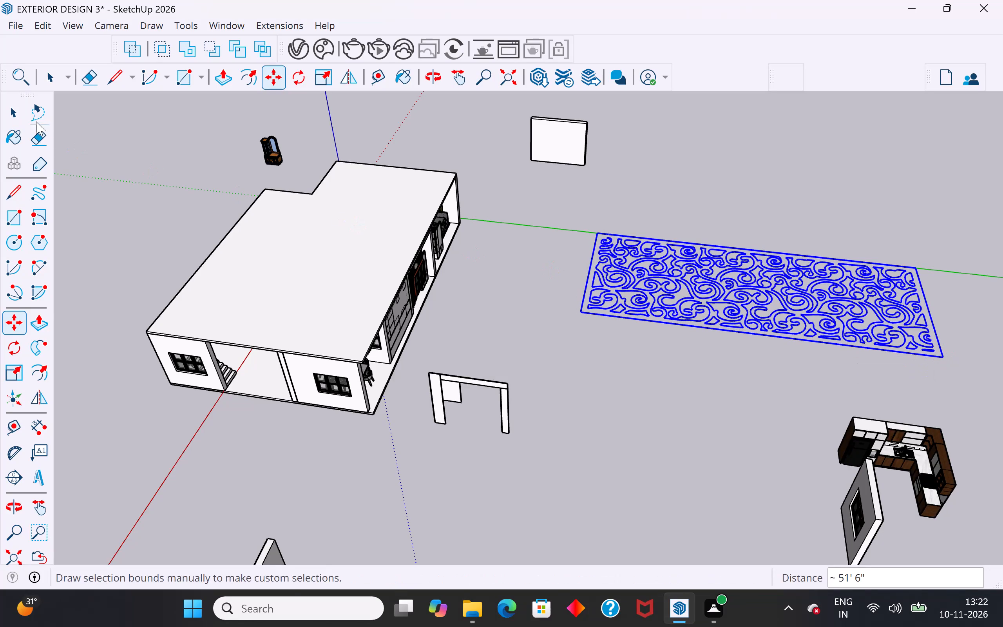
{"action": "left_click", "coordinate": [16, 111]}
{"action": "left_click", "coordinate": [603, 384]}
Scale the jali pattern down uniformly to about 0.24 of its size.
{"action": "left_click", "coordinate": [724, 310]}
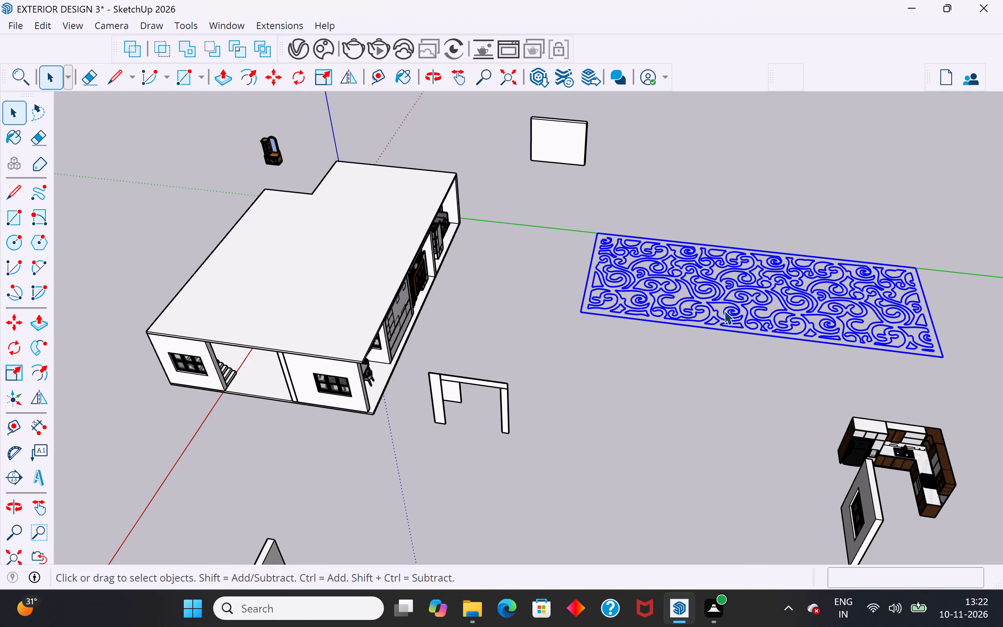
{"action": "key", "text": "s"}
{"action": "left_click_drag", "start_coordinate": [943, 357], "coordinate": [792, 313], "text": "ctrl"}
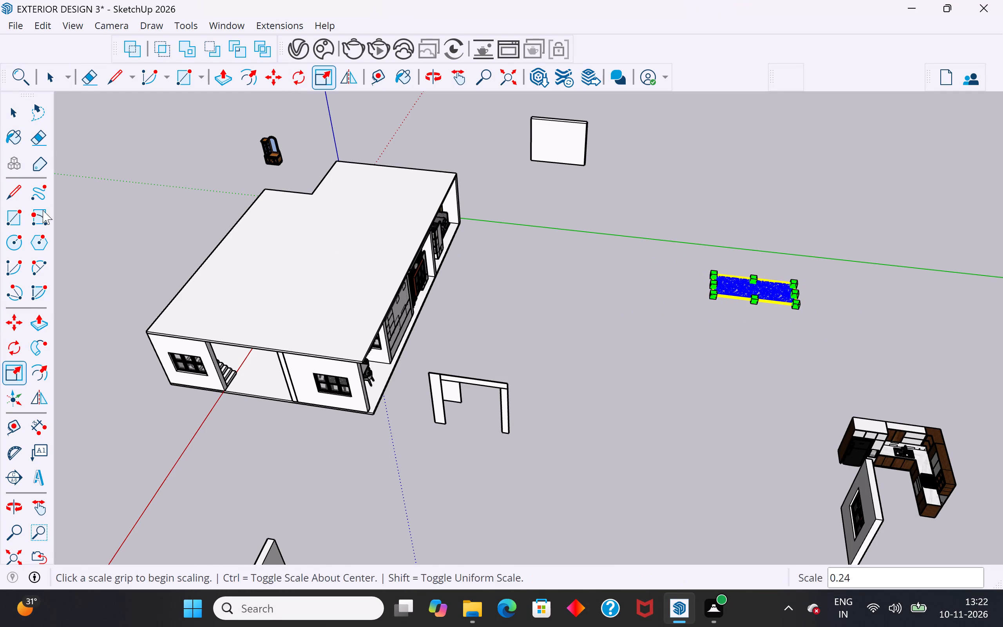
{"action": "left_click", "coordinate": [9, 112]}
{"action": "left_click", "coordinate": [140, 224]}
{"action": "middle_click_drag", "start_coordinate": [713, 370], "coordinate": [727, 326]}
{"action": "scroll", "coordinate": [753, 295], "scroll_direction": "up", "scroll_amount": 3}
{"action": "scroll", "coordinate": [785, 299], "scroll_direction": "up", "scroll_amount": 1}
{"action": "middle_click_drag", "start_coordinate": [785, 303], "coordinate": [780, 353]}
{"action": "left_click", "coordinate": [788, 280]}
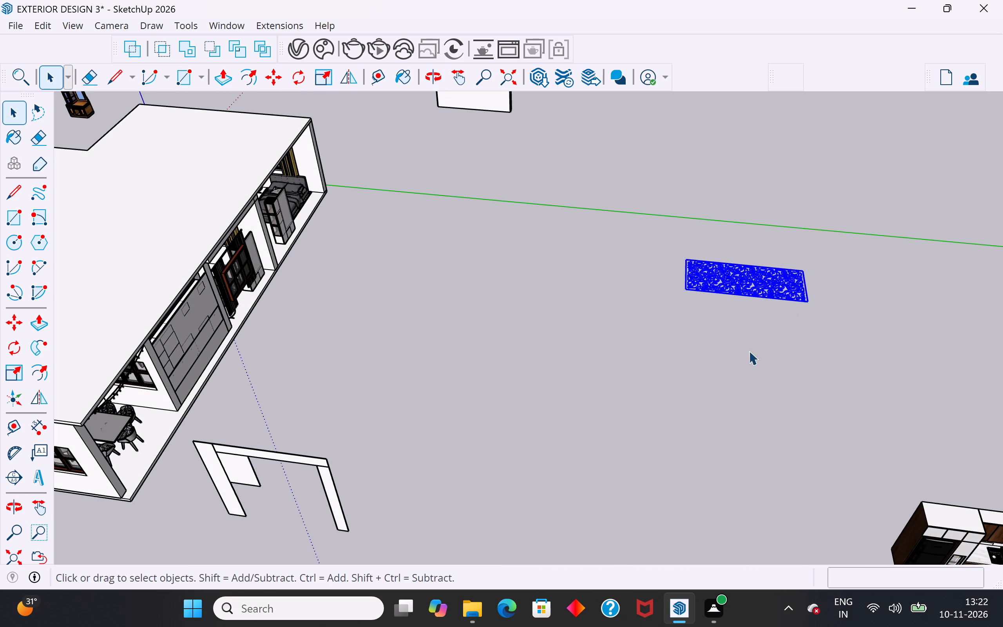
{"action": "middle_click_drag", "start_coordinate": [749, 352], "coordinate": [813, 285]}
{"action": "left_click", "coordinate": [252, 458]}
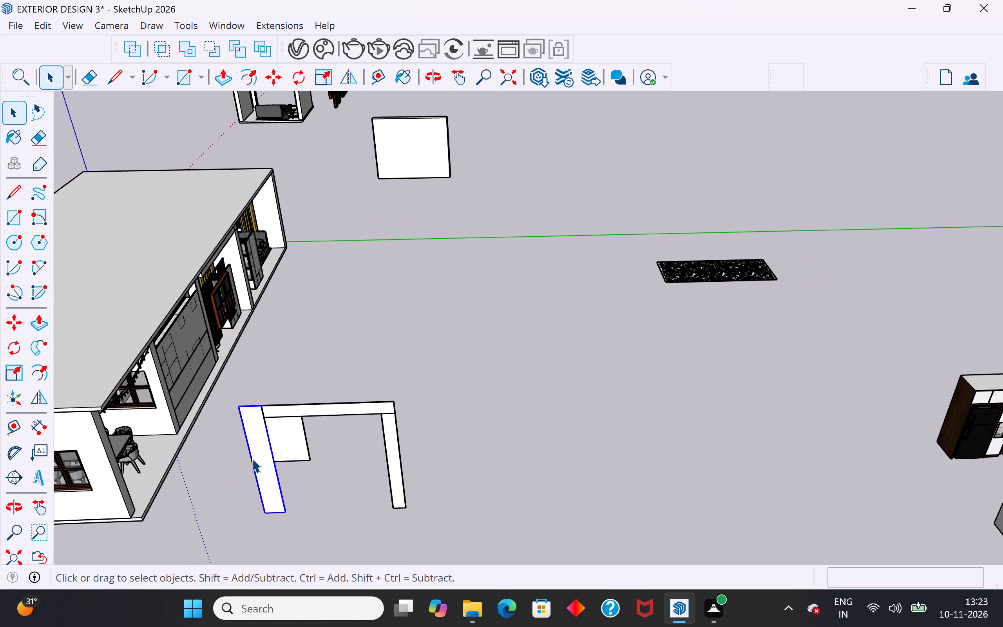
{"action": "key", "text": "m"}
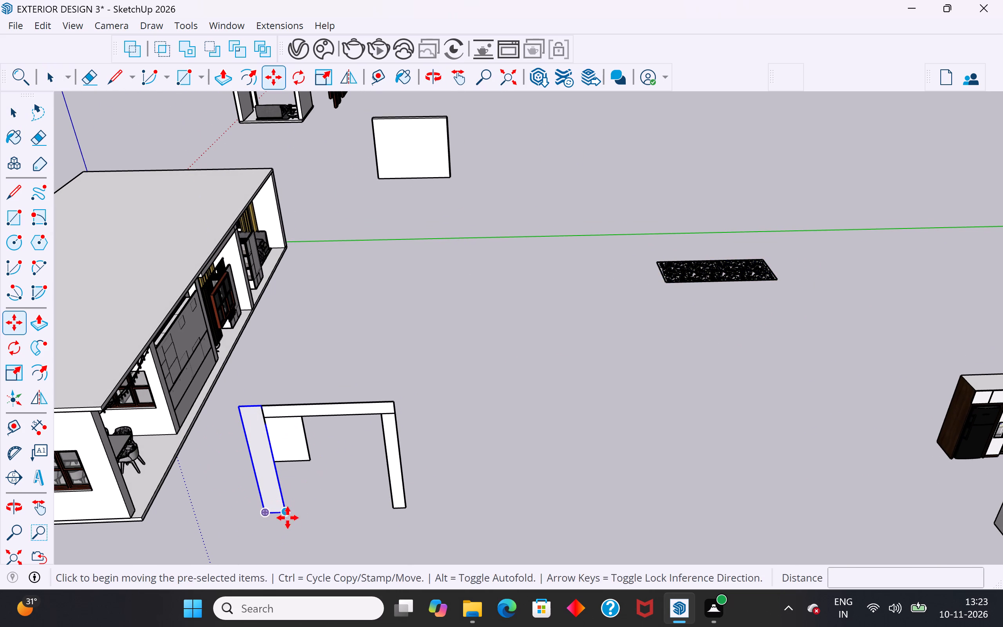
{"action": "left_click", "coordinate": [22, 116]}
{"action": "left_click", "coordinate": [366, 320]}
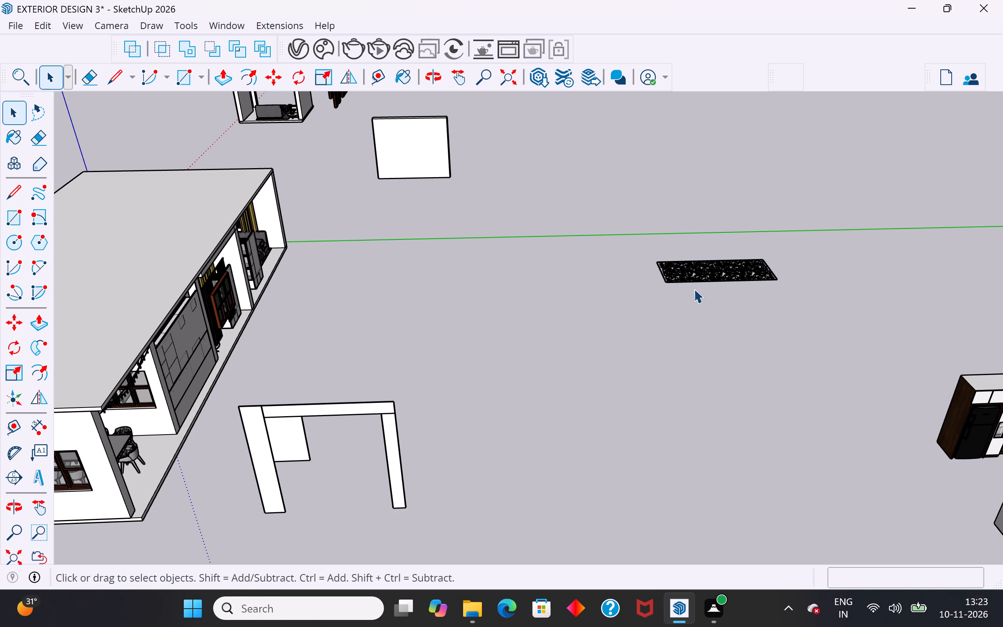
Move the scaled jali pattern about 45' 7 1/4" to lie on the ground beside the porch frame.
{"action": "left_click", "coordinate": [700, 271]}
{"action": "key", "text": "m"}
{"action": "left_click", "coordinate": [663, 290]}
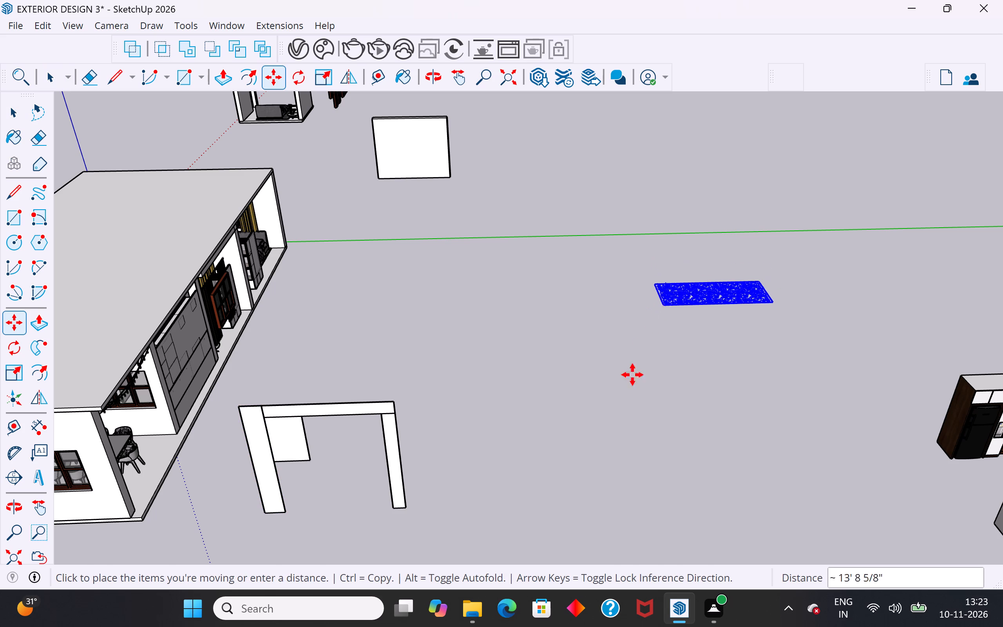
{"action": "left_click", "coordinate": [484, 522]}
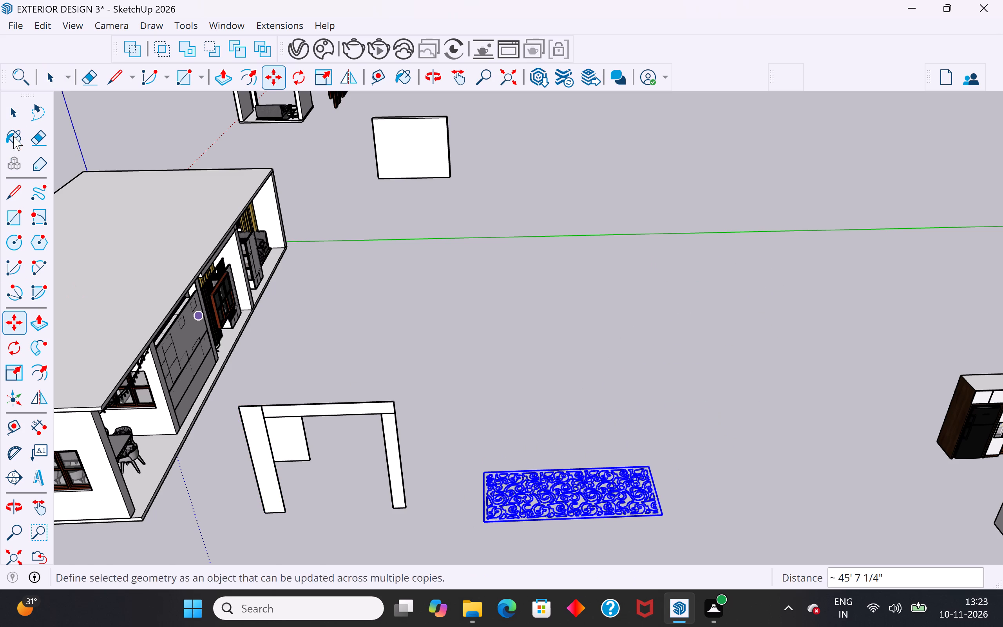
{"action": "left_click", "coordinate": [14, 111]}
{"action": "left_click", "coordinate": [406, 333]}
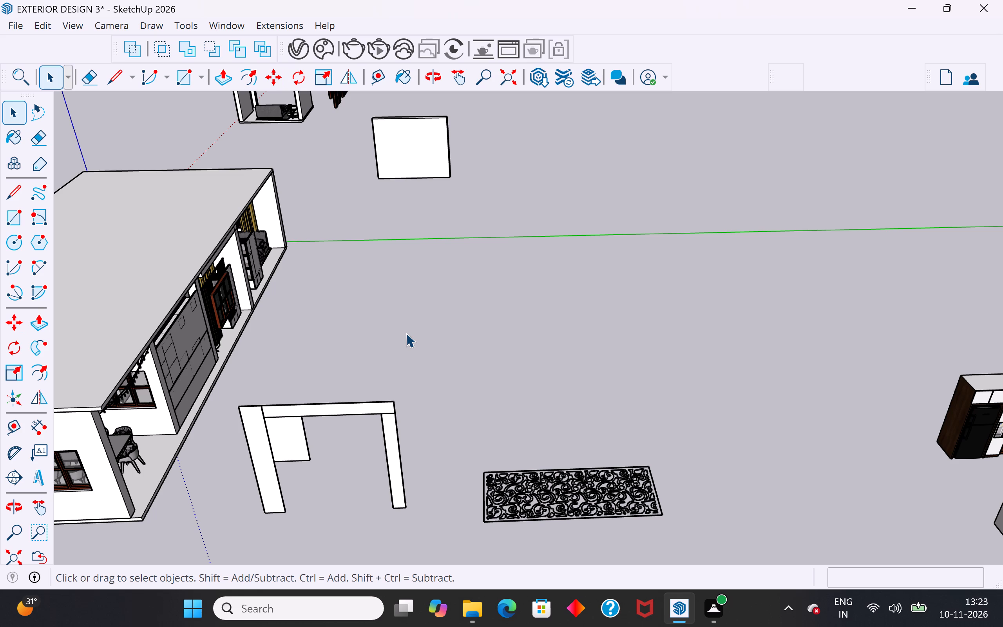
Rotate the flat jali pattern upright about its corner nearest the porch frame, with the rotation locked to the red axis.
{"action": "scroll", "coordinate": [406, 333], "scroll_direction": "down", "scroll_amount": 4}
{"action": "middle_click_drag", "start_coordinate": [502, 411], "coordinate": [518, 445]}
{"action": "scroll", "coordinate": [463, 487], "scroll_direction": "up", "scroll_amount": 6}
{"action": "middle_click", "coordinate": [551, 416]}
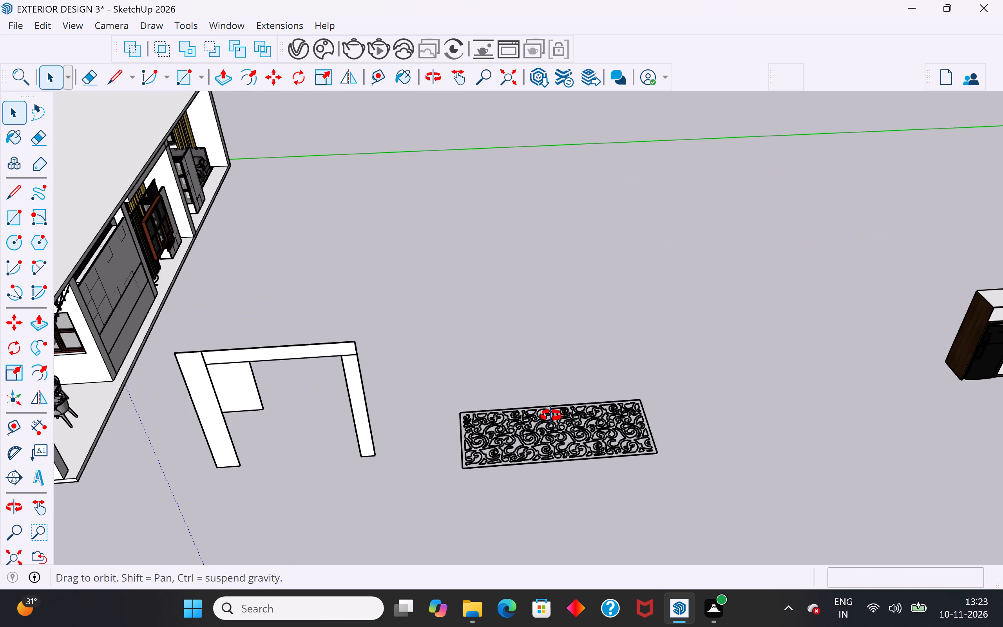
{"action": "left_click", "coordinate": [17, 351]}
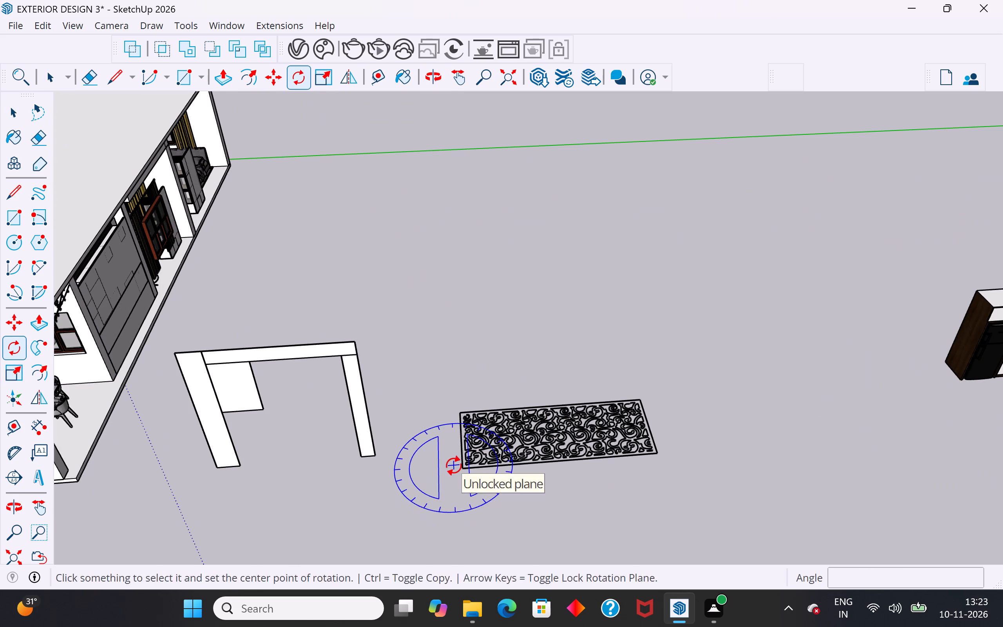
{"action": "key", "text": "Down"}
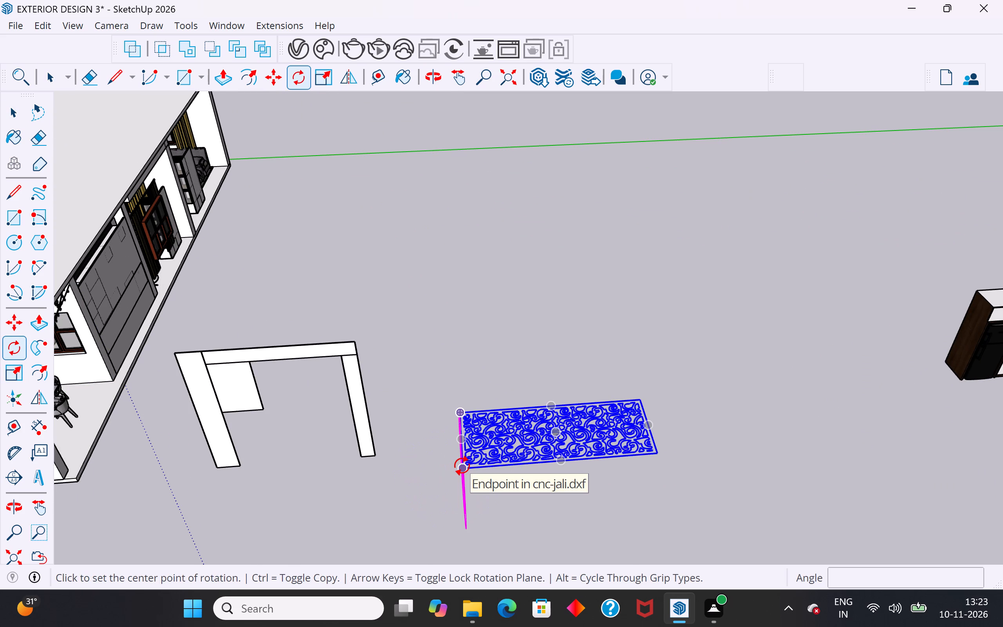
{"action": "key", "text": "Up"}
{"action": "key", "text": "Right"}
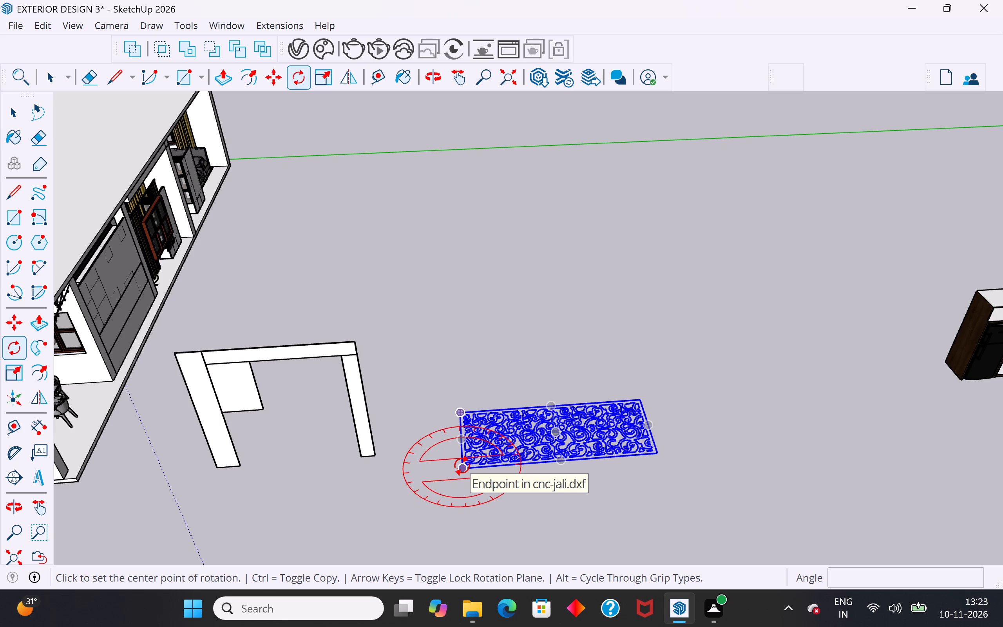
{"action": "left_click", "coordinate": [462, 465]}
{"action": "left_click", "coordinate": [674, 449]}
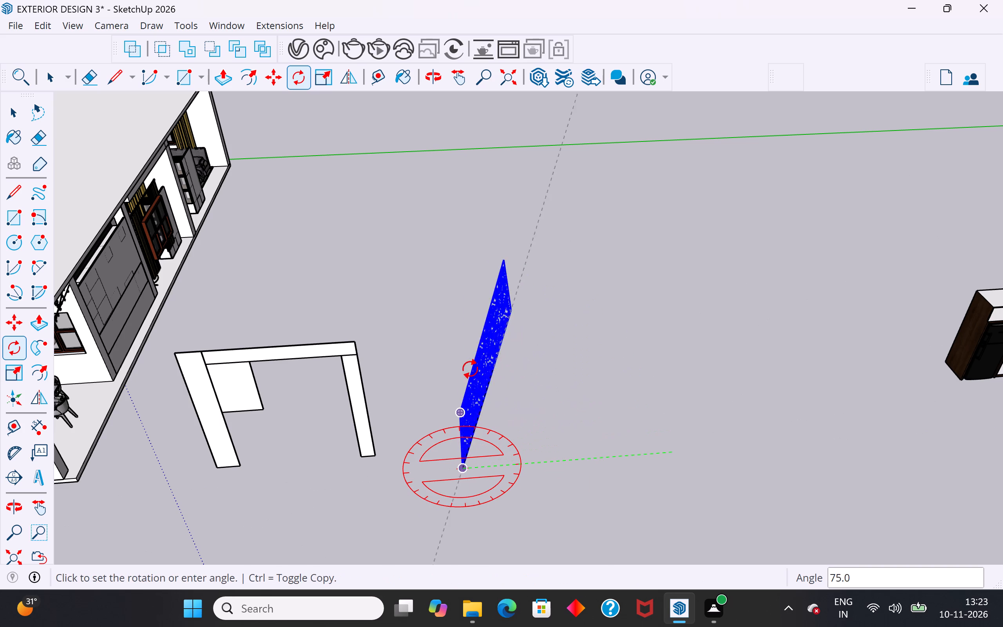
{"action": "left_click", "coordinate": [458, 370]}
{"action": "left_click", "coordinate": [20, 123]}
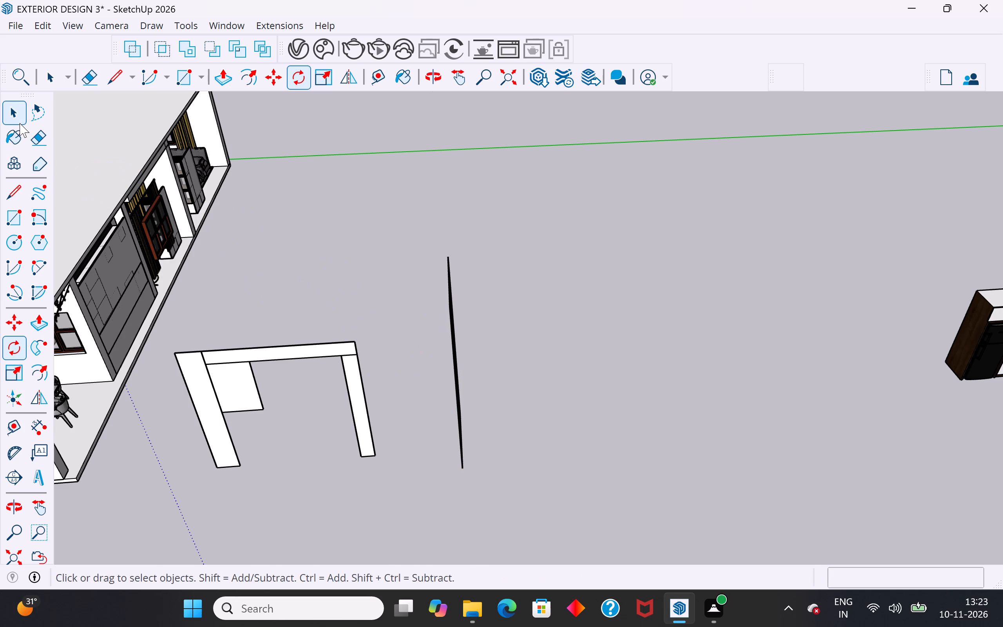
{"action": "left_click", "coordinate": [291, 247]}
Rotate the upright jali panel 90 degrees about the vertical axis at its bottom corner, parallel to the porch frame's front.
{"action": "middle_click_drag", "start_coordinate": [452, 427], "coordinate": [505, 434]}
{"action": "scroll", "coordinate": [512, 462], "scroll_direction": "up", "scroll_amount": 3}
{"action": "left_click", "coordinate": [508, 447]}
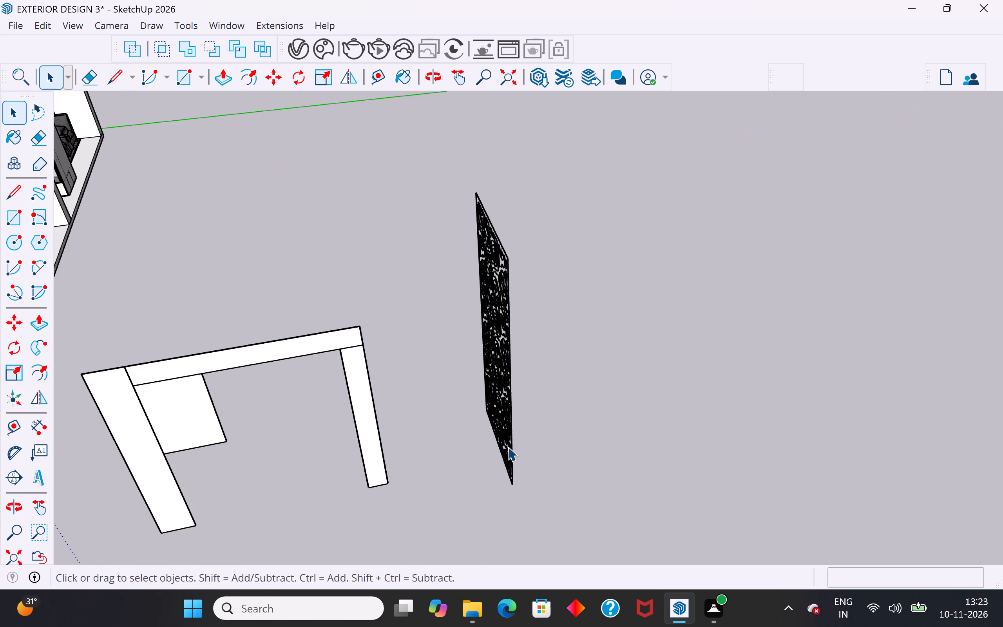
{"action": "scroll", "coordinate": [581, 351], "scroll_direction": "down", "scroll_amount": 2}
{"action": "left_click", "coordinate": [15, 345]}
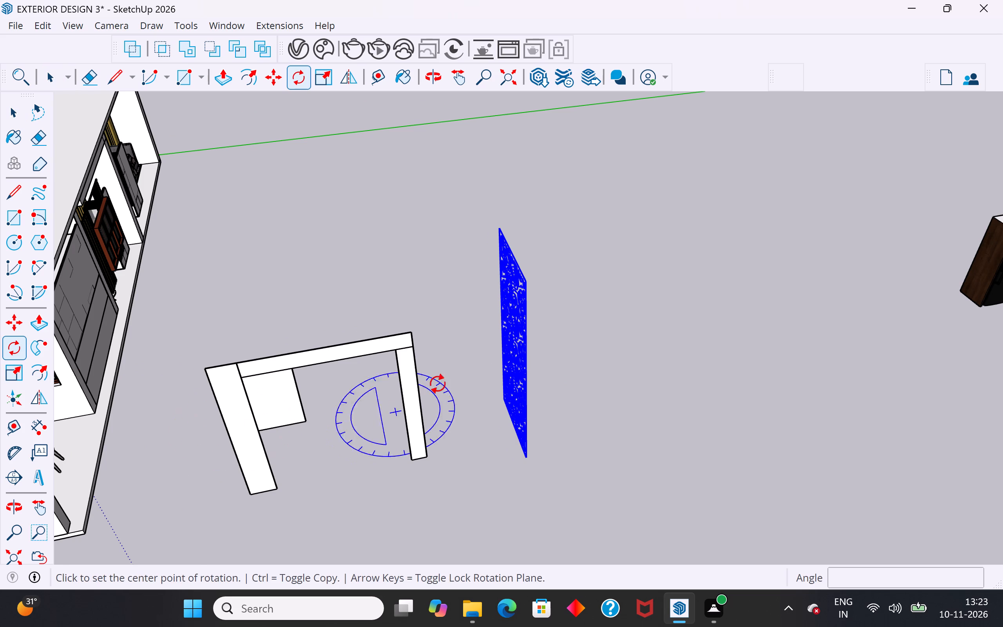
{"action": "scroll", "coordinate": [441, 382], "scroll_direction": "up", "scroll_amount": 5}
{"action": "scroll", "coordinate": [505, 413], "scroll_direction": "up", "scroll_amount": 2}
{"action": "left_click", "coordinate": [555, 410]}
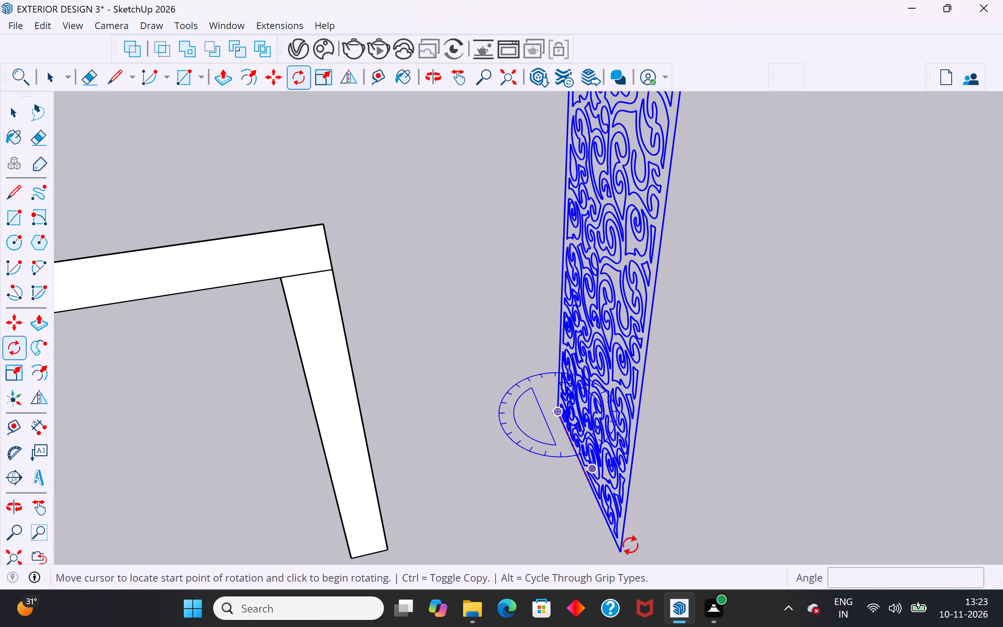
{"action": "left_click", "coordinate": [625, 552]}
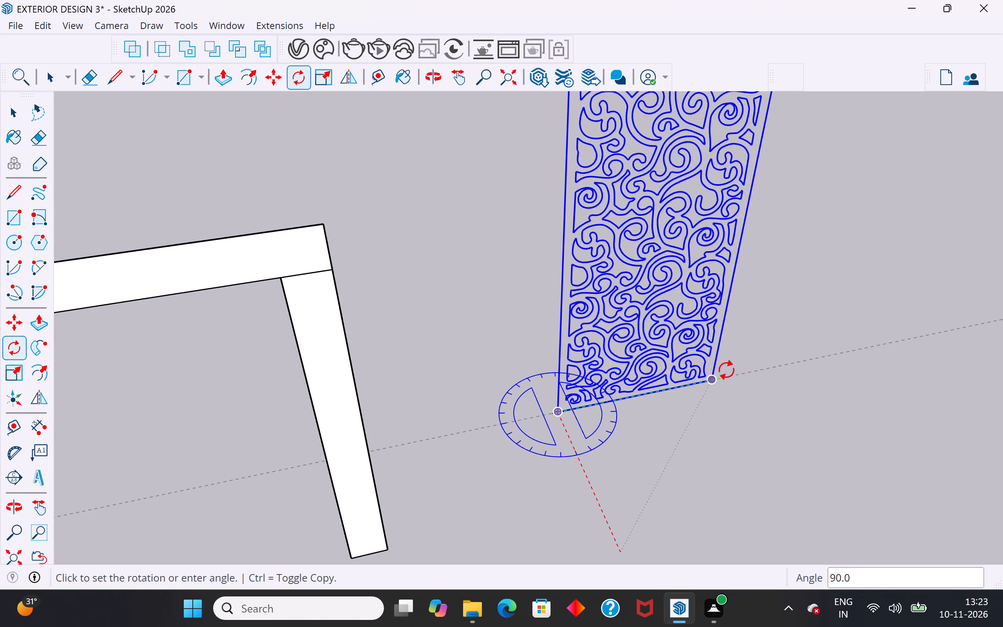
{"action": "left_click", "coordinate": [726, 370]}
{"action": "left_click", "coordinate": [16, 112]}
{"action": "left_click", "coordinate": [356, 179]}
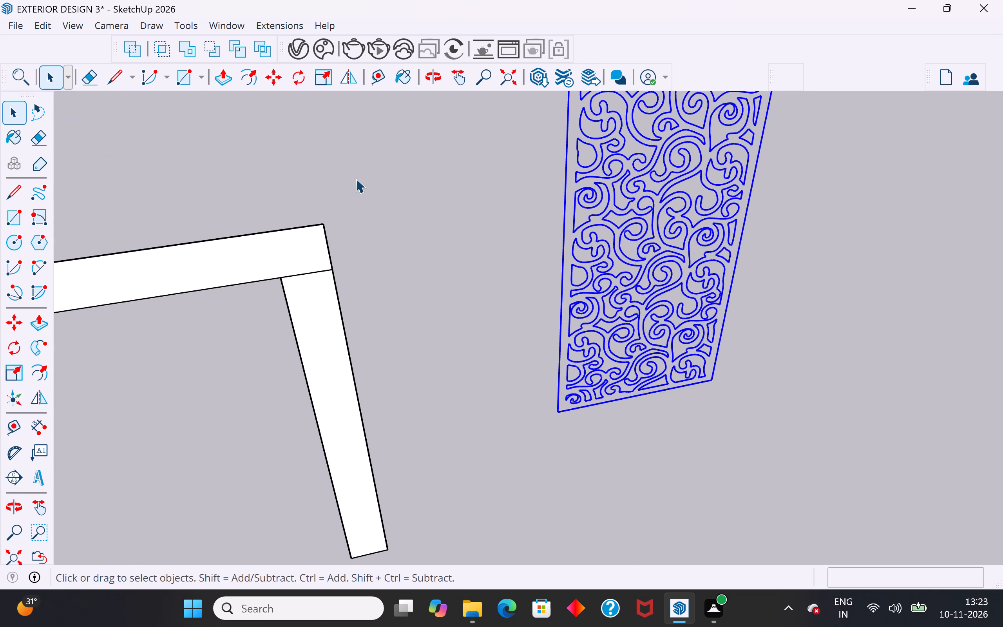
Examine the upright jali panel from several angles and compare it with the porch frame.
{"action": "scroll", "coordinate": [572, 406], "scroll_direction": "down", "scroll_amount": 12}
{"action": "middle_click_drag", "start_coordinate": [601, 437], "coordinate": [569, 389]}
{"action": "scroll", "coordinate": [572, 382], "scroll_direction": "up", "scroll_amount": 4}
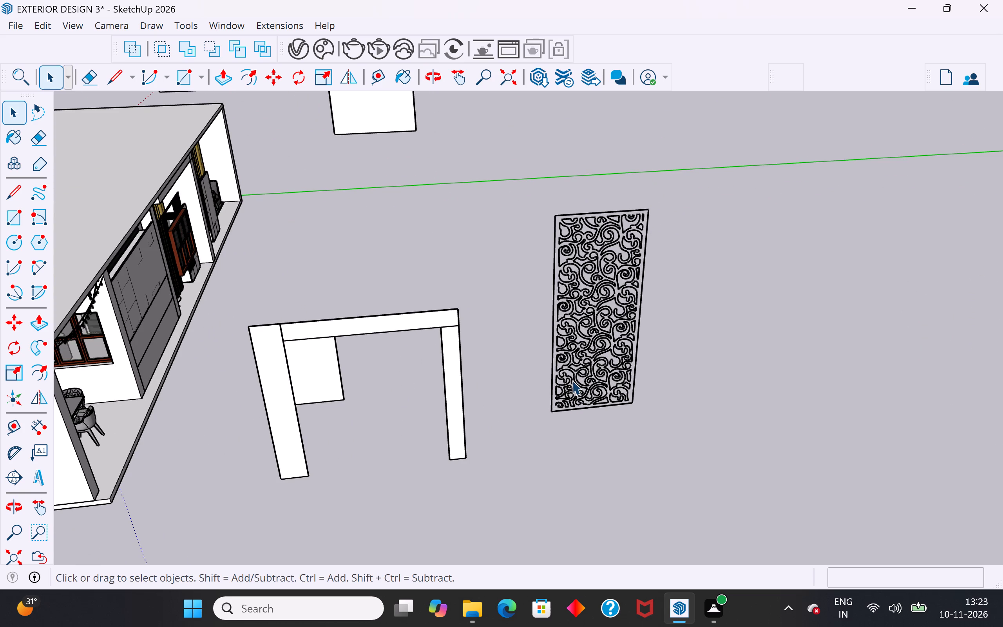
{"action": "scroll", "coordinate": [572, 381], "scroll_direction": "down", "scroll_amount": 6}
{"action": "middle_click_drag", "start_coordinate": [587, 436], "coordinate": [592, 381]}
{"action": "left_click", "coordinate": [596, 309]}
{"action": "scroll", "coordinate": [442, 400], "scroll_direction": "up", "scroll_amount": 3}
{"action": "scroll", "coordinate": [615, 398], "scroll_direction": "up", "scroll_amount": 1}
{"action": "middle_click_drag", "start_coordinate": [616, 404], "coordinate": [585, 456]}
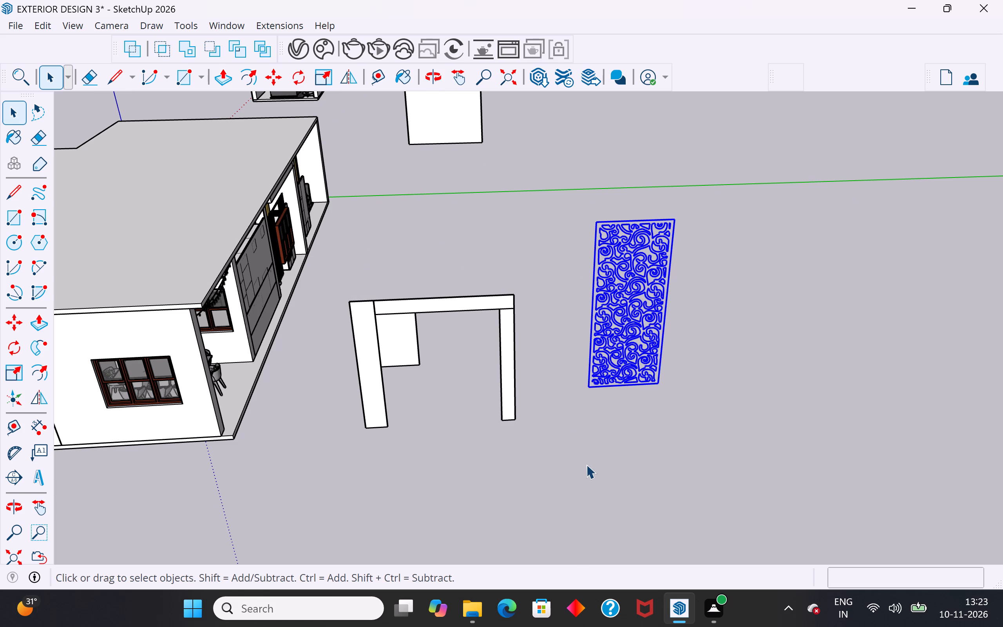
{"action": "left_click", "coordinate": [588, 464]}
Copy the porch frame's wide side post about 17' 7 3/4" across to the bottom of the upright jali panel.
{"action": "left_click", "coordinate": [376, 400]}
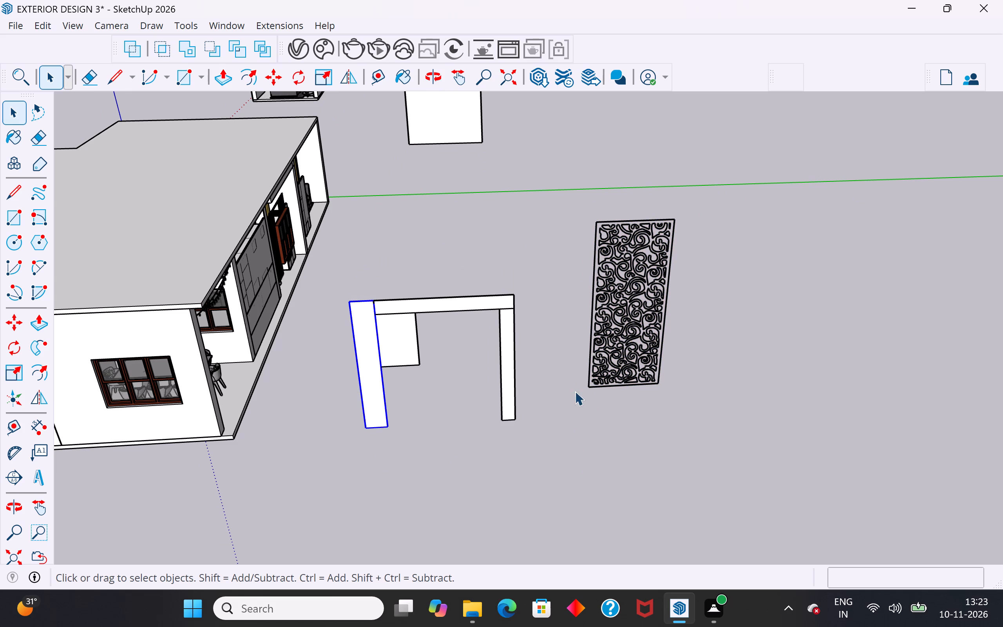
{"action": "key", "text": "m"}
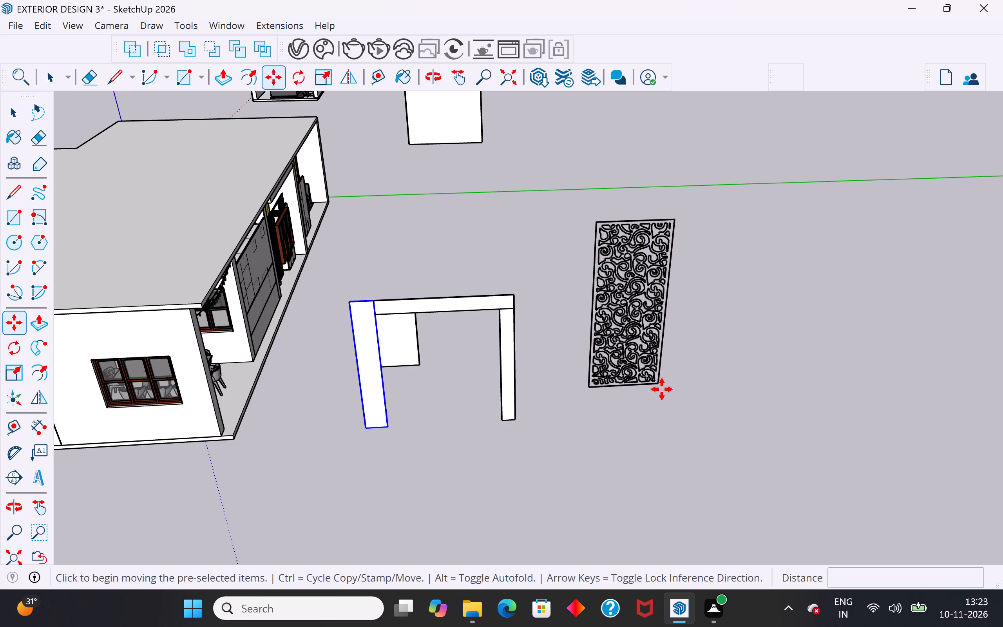
{"action": "left_click", "coordinate": [663, 384], "text": "ctrl"}
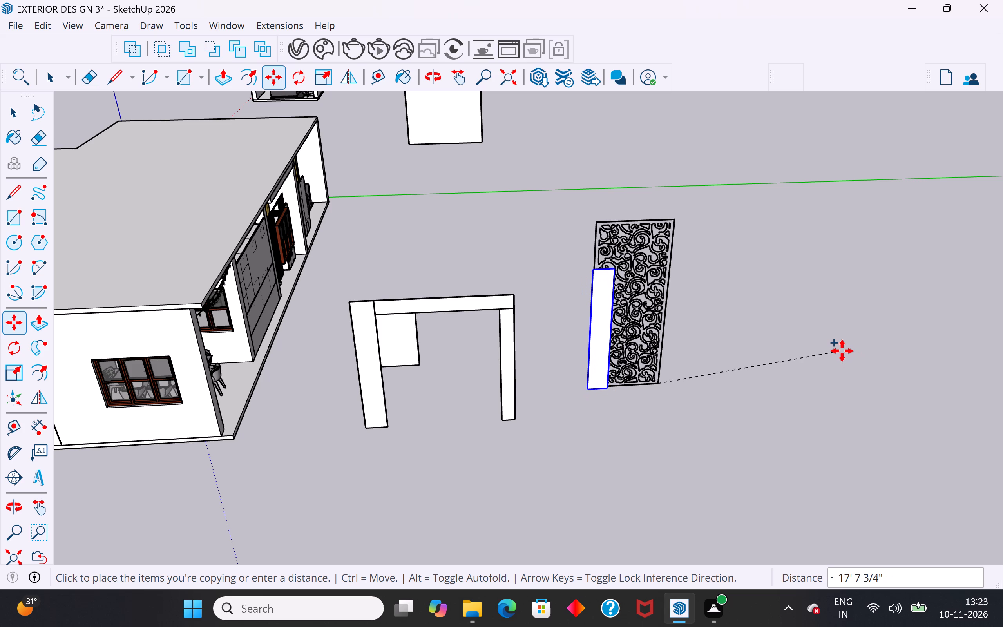
{"action": "left_click", "coordinate": [842, 351]}
{"action": "left_click", "coordinate": [20, 107]}
{"action": "left_click", "coordinate": [433, 234]}
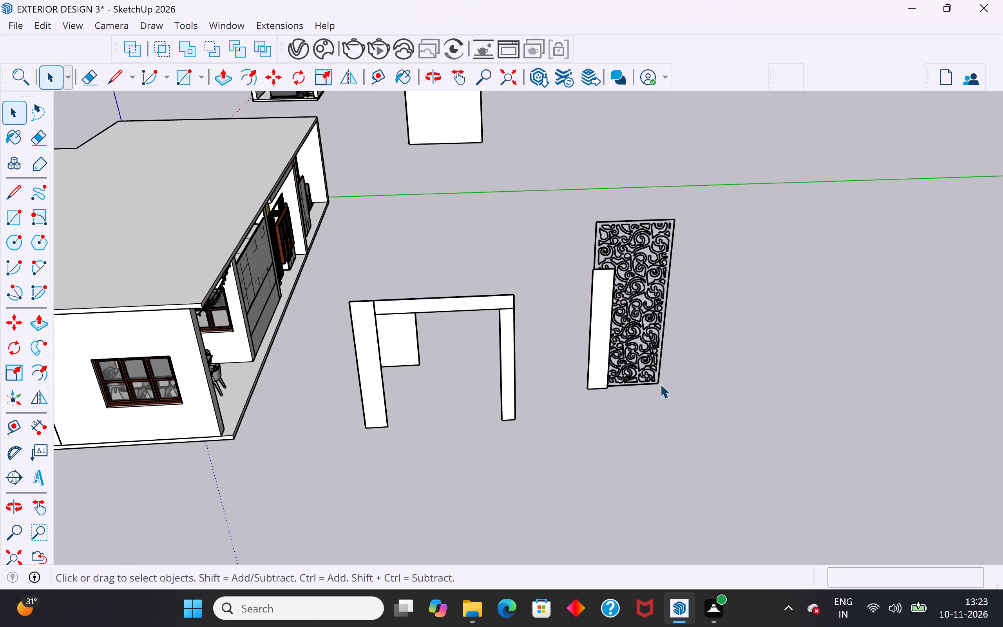
Move the jali panel about 3 5/8" so its bottom corner meets the copied post's bottom corner.
{"action": "scroll", "coordinate": [663, 376], "scroll_direction": "up", "scroll_amount": 5}
{"action": "middle_click_drag", "start_coordinate": [666, 367], "coordinate": [587, 417]}
{"action": "left_click", "coordinate": [423, 333]}
{"action": "middle_click_drag", "start_coordinate": [542, 386], "coordinate": [348, 455]}
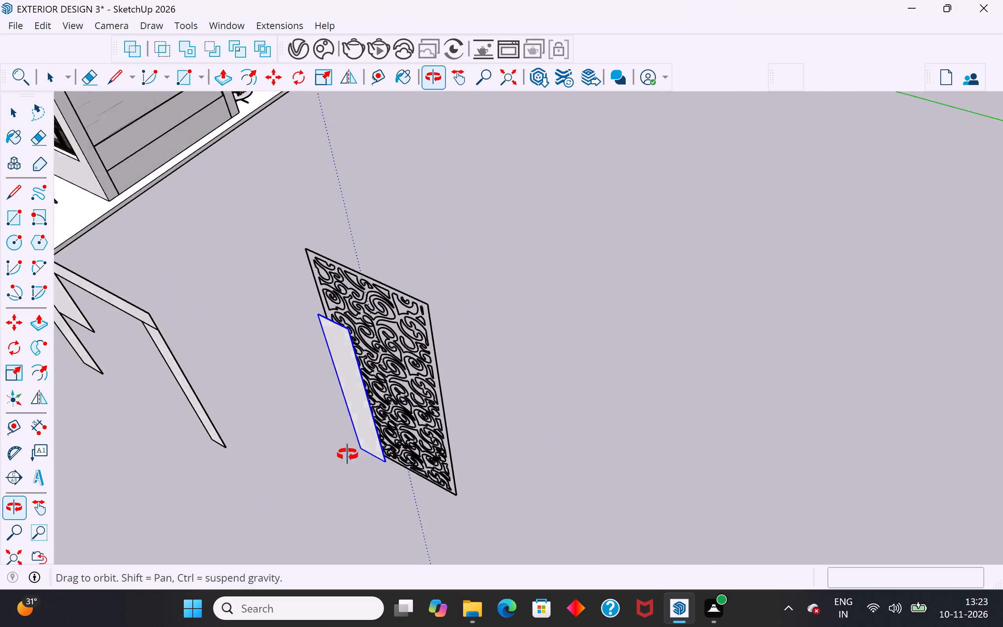
{"action": "middle_click_drag", "start_coordinate": [348, 455], "coordinate": [465, 347]}
{"action": "middle_click_drag", "start_coordinate": [418, 371], "coordinate": [751, 291]}
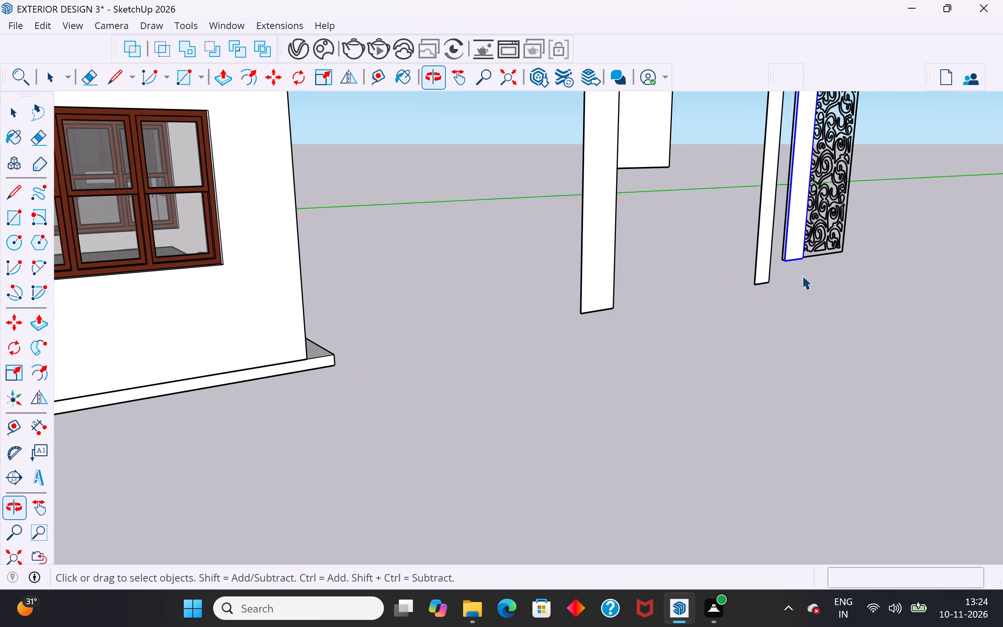
{"action": "scroll", "coordinate": [821, 259], "scroll_direction": "up", "scroll_amount": 14}
{"action": "left_click", "coordinate": [761, 265]}
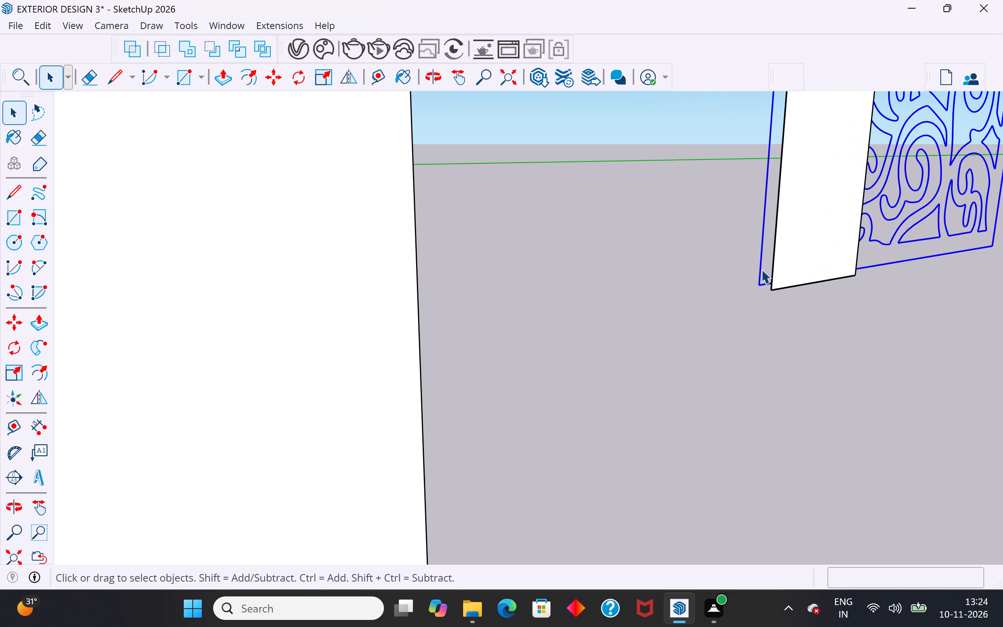
{"action": "key", "text": "m"}
{"action": "left_click", "coordinate": [761, 285]}
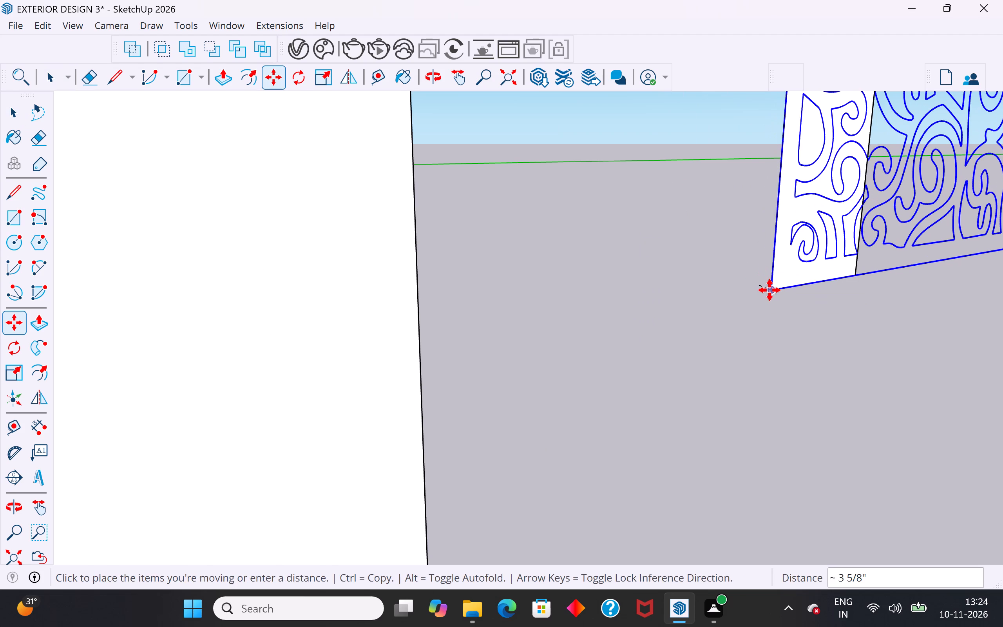
{"action": "left_click", "coordinate": [769, 290]}
{"action": "scroll", "coordinate": [651, 388], "scroll_direction": "down", "scroll_amount": 16}
{"action": "middle_click_drag", "start_coordinate": [745, 449], "coordinate": [692, 485]}
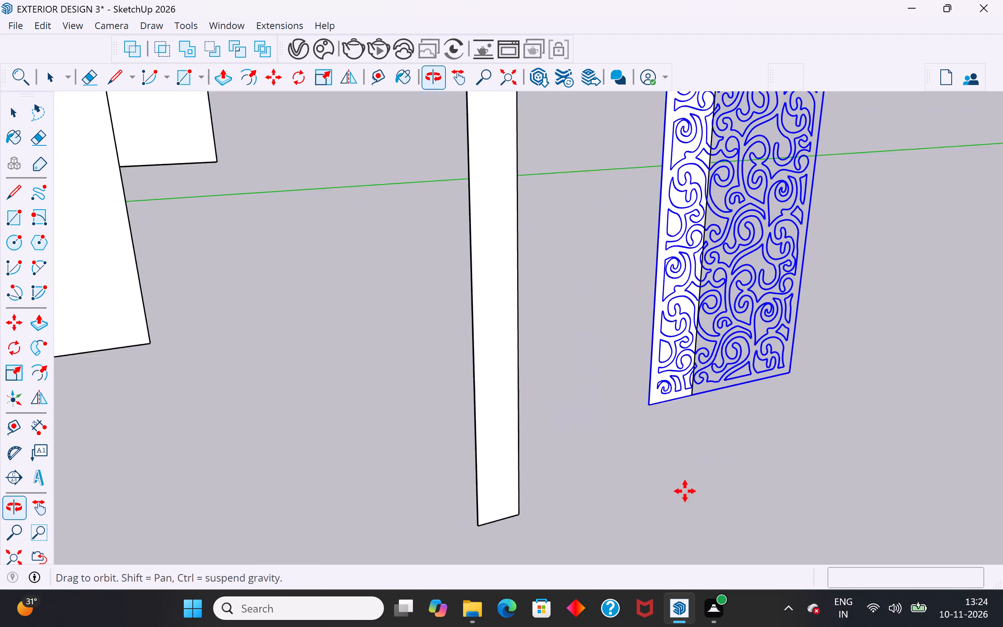
{"action": "scroll", "coordinate": [600, 516], "scroll_direction": "down", "scroll_amount": 6}
{"action": "left_click", "coordinate": [6, 120]}
{"action": "left_click", "coordinate": [331, 190]}
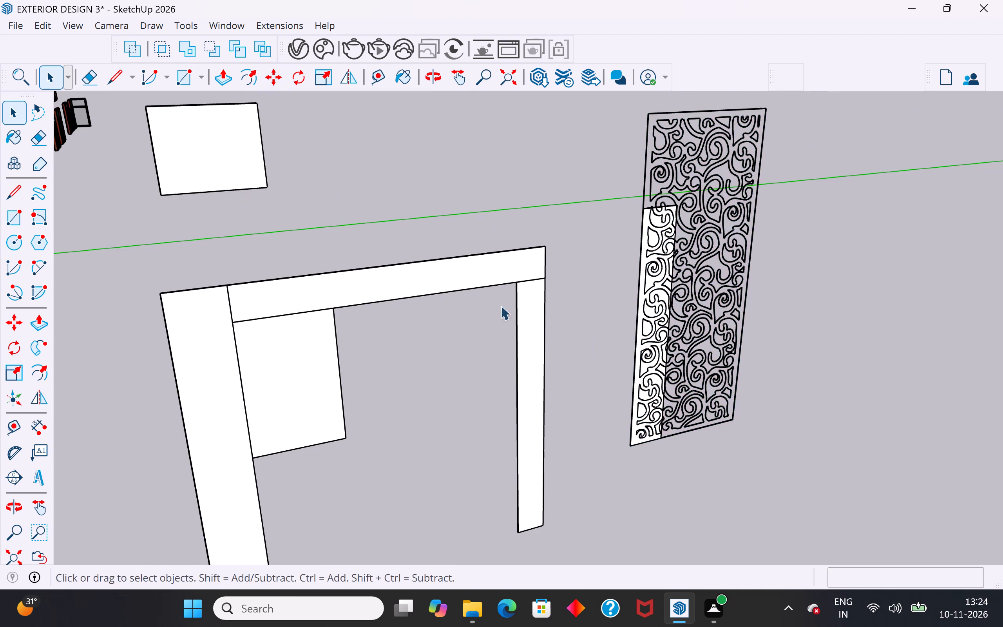
Scale the jali panel down to the copied post's width, and its height by about 0.75 to match the post.
{"action": "middle_click_drag", "start_coordinate": [725, 394], "coordinate": [682, 372]}
{"action": "left_click", "coordinate": [720, 380]}
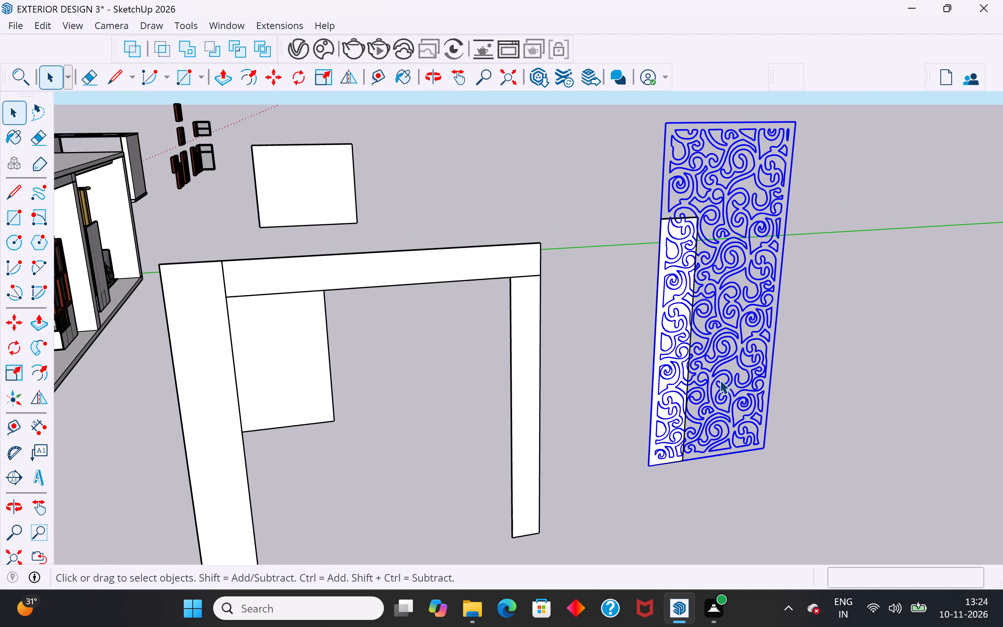
{"action": "key", "text": "s"}
{"action": "left_click", "coordinate": [777, 296]}
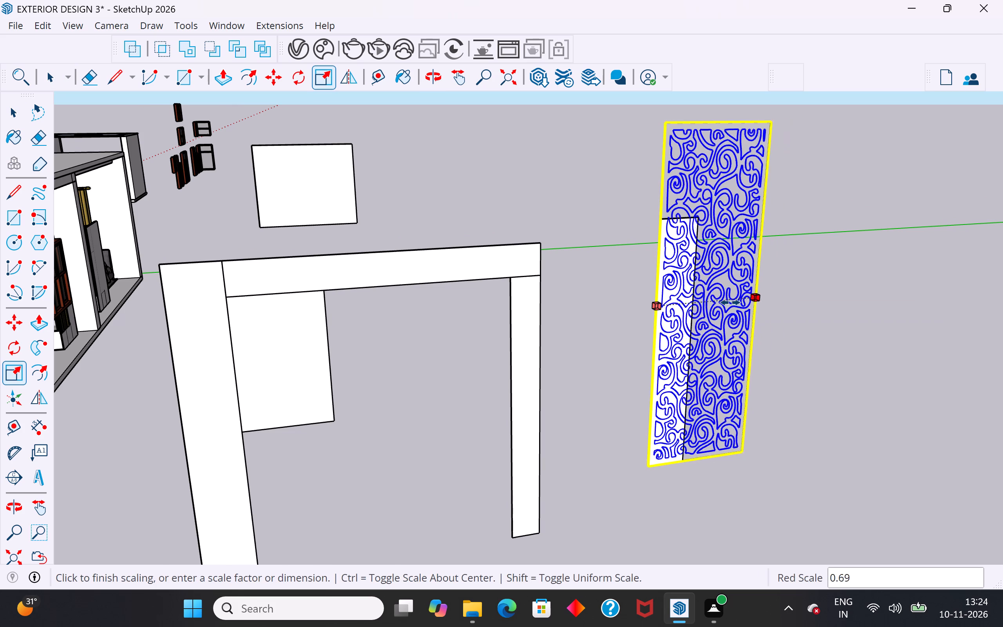
{"action": "left_click", "coordinate": [693, 303]}
{"action": "middle_click_drag", "start_coordinate": [794, 351], "coordinate": [729, 367]}
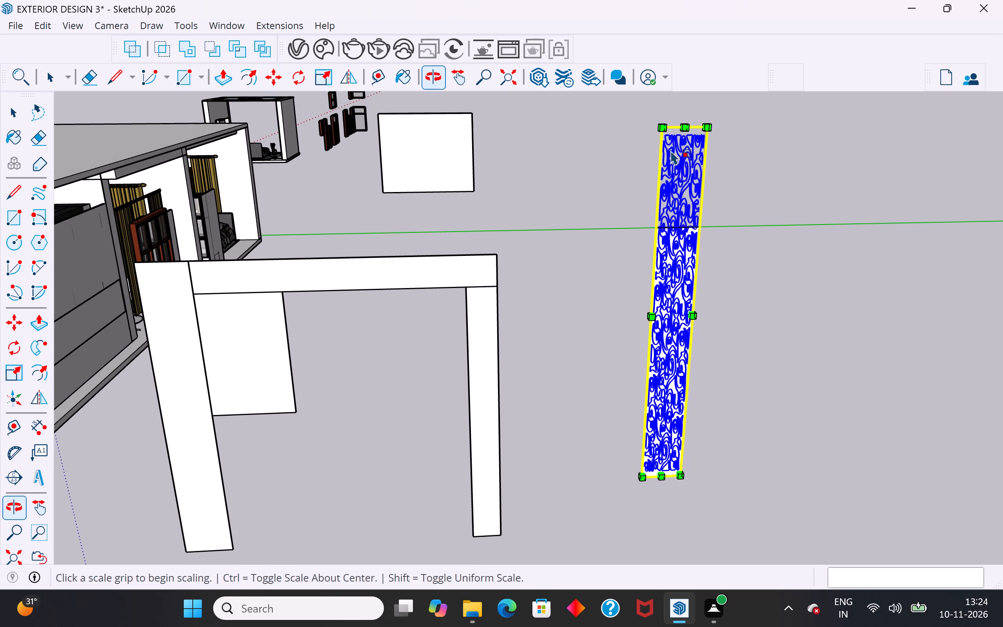
{"action": "left_click", "coordinate": [681, 124]}
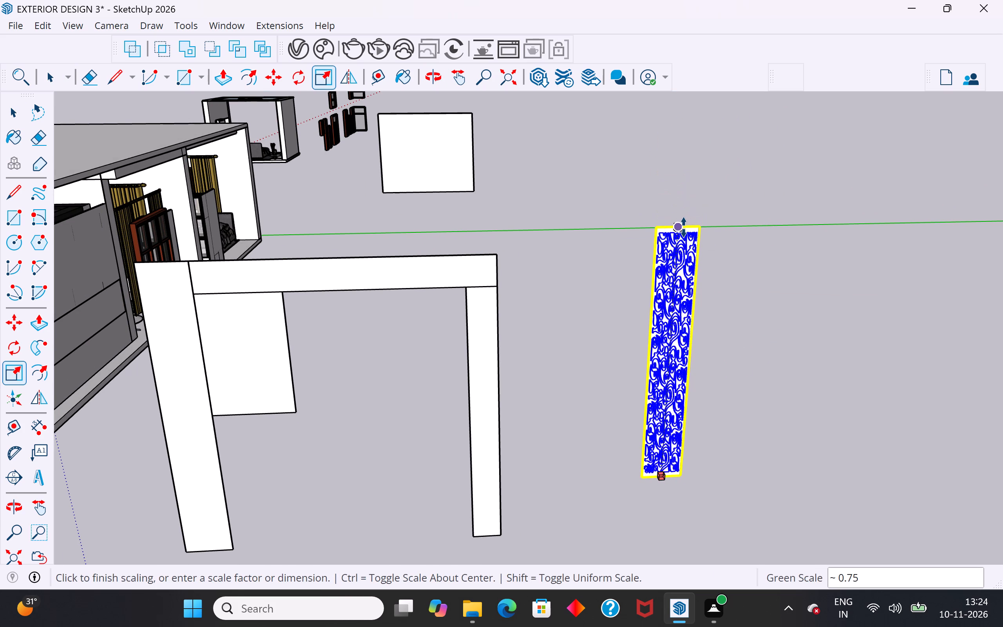
{"action": "left_click", "coordinate": [684, 227]}
Explode the resized jali component into loose geometry.
{"action": "scroll", "coordinate": [672, 472], "scroll_direction": "up", "scroll_amount": 10}
{"action": "middle_click_drag", "start_coordinate": [674, 473], "coordinate": [583, 478]}
{"action": "scroll", "coordinate": [656, 483], "scroll_direction": "up", "scroll_amount": 4}
{"action": "scroll", "coordinate": [570, 500], "scroll_direction": "down", "scroll_amount": 5}
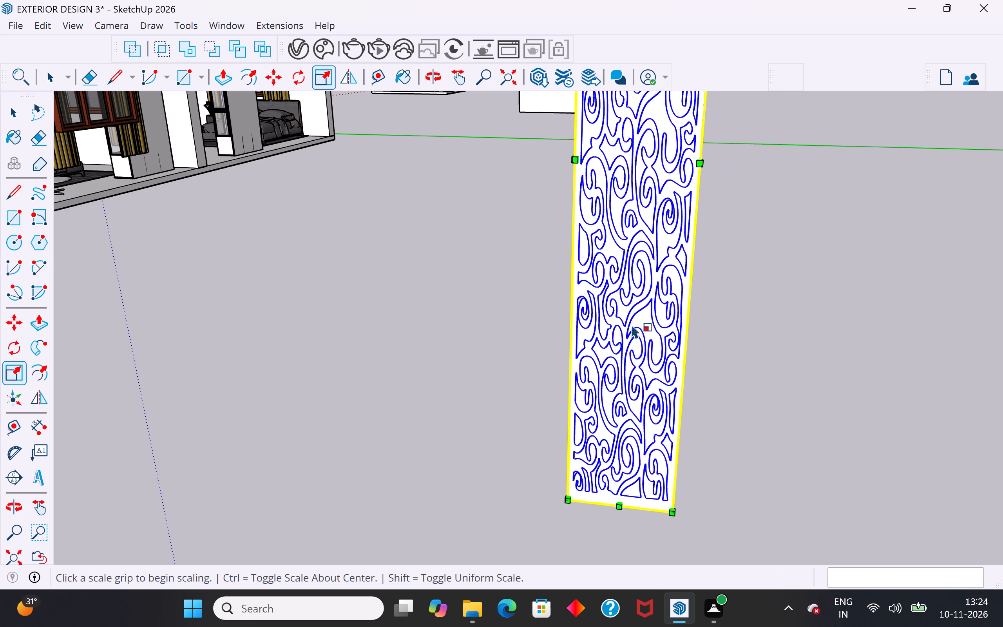
{"action": "right_click", "coordinate": [631, 324]}
{"action": "left_click", "coordinate": [669, 132]}
{"action": "left_click", "coordinate": [804, 268]}
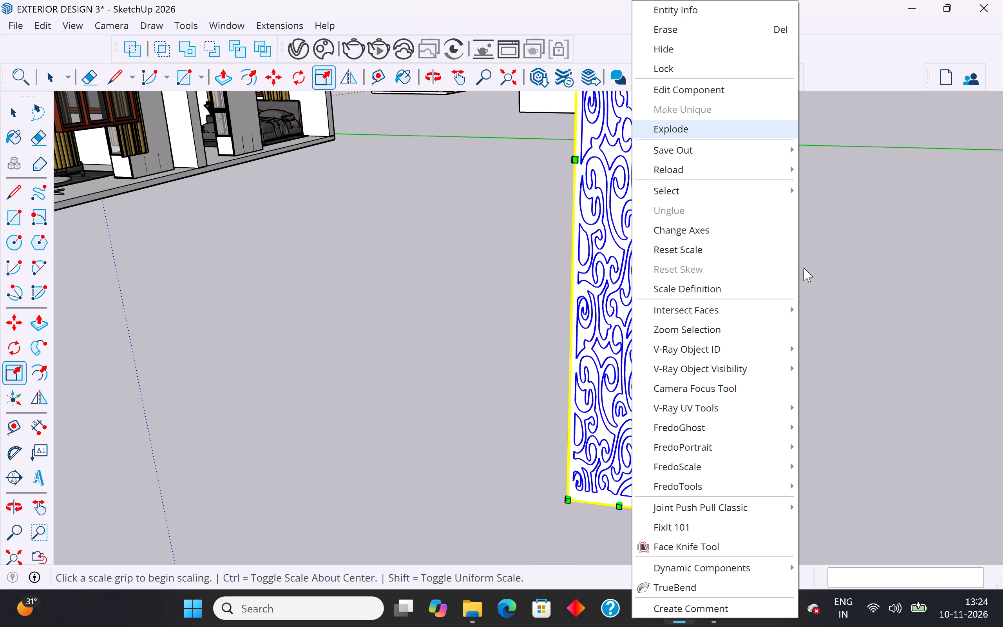
{"action": "scroll", "coordinate": [721, 468], "scroll_direction": "down", "scroll_amount": 4}
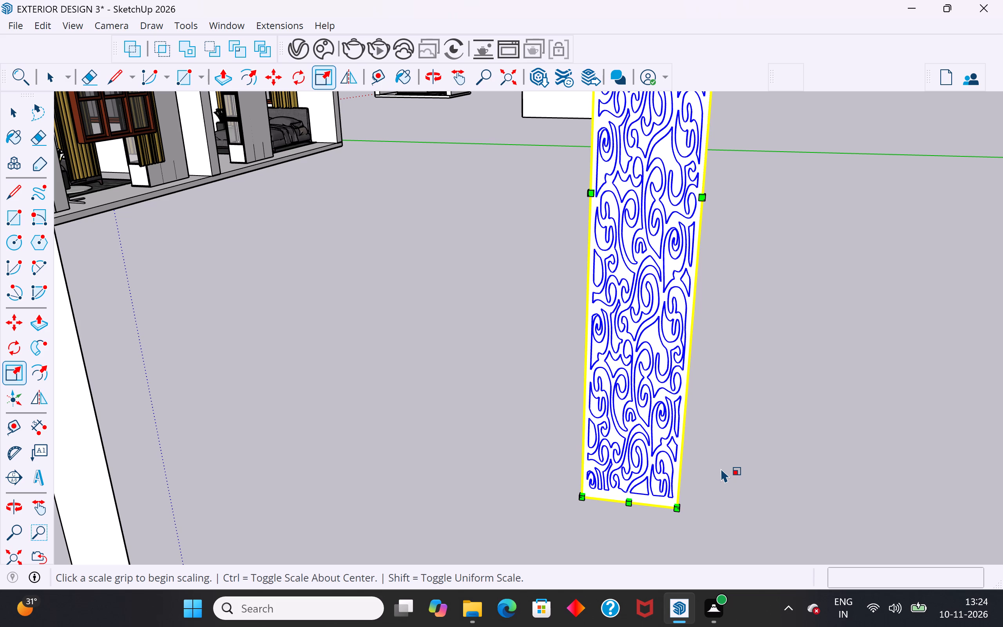
{"action": "scroll", "coordinate": [672, 387], "scroll_direction": "down", "scroll_amount": 2}
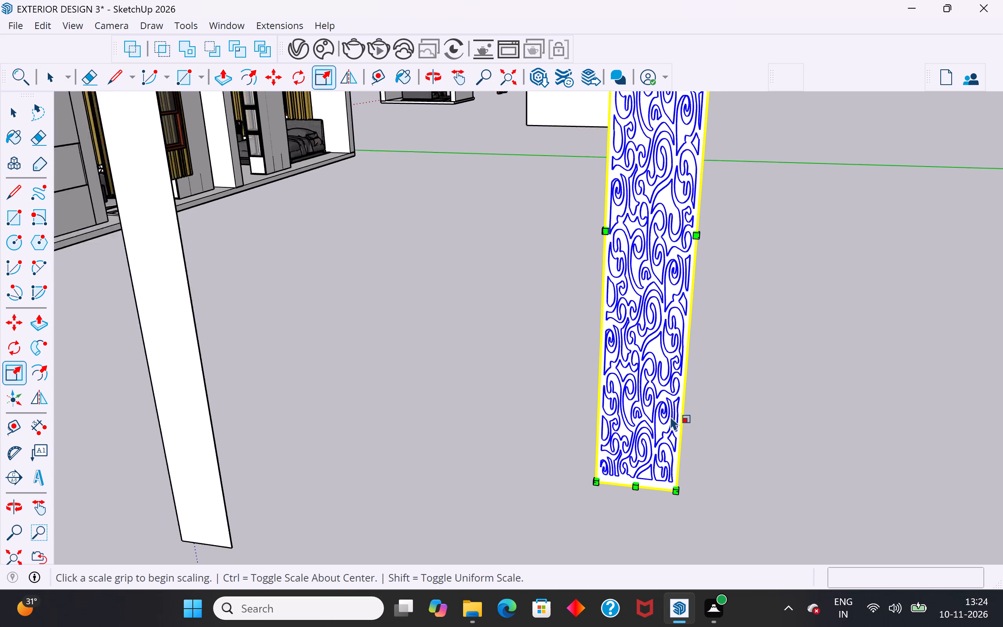
{"action": "scroll", "coordinate": [670, 416], "scroll_direction": "down", "scroll_amount": 7}
{"action": "left_click", "coordinate": [20, 111]}
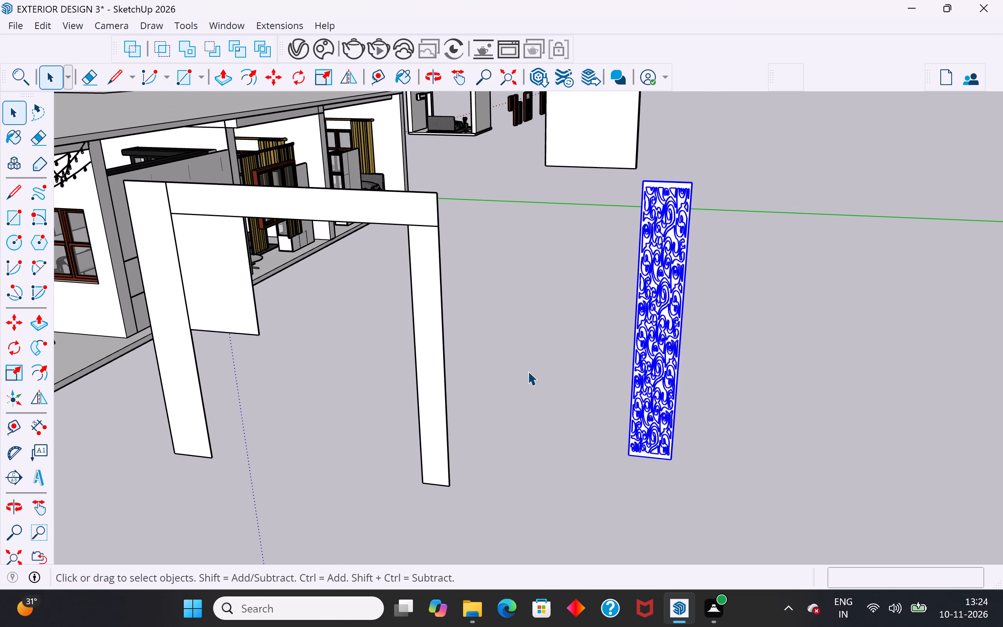
{"action": "left_click", "coordinate": [528, 368]}
Examine the exploded jali panel from front and back, checking which cutouts and faces are separate from the blank post.
{"action": "scroll", "coordinate": [672, 302], "scroll_direction": "up", "scroll_amount": 4}
{"action": "left_click", "coordinate": [677, 299]}
{"action": "scroll", "coordinate": [677, 299], "scroll_direction": "up", "scroll_amount": 10}
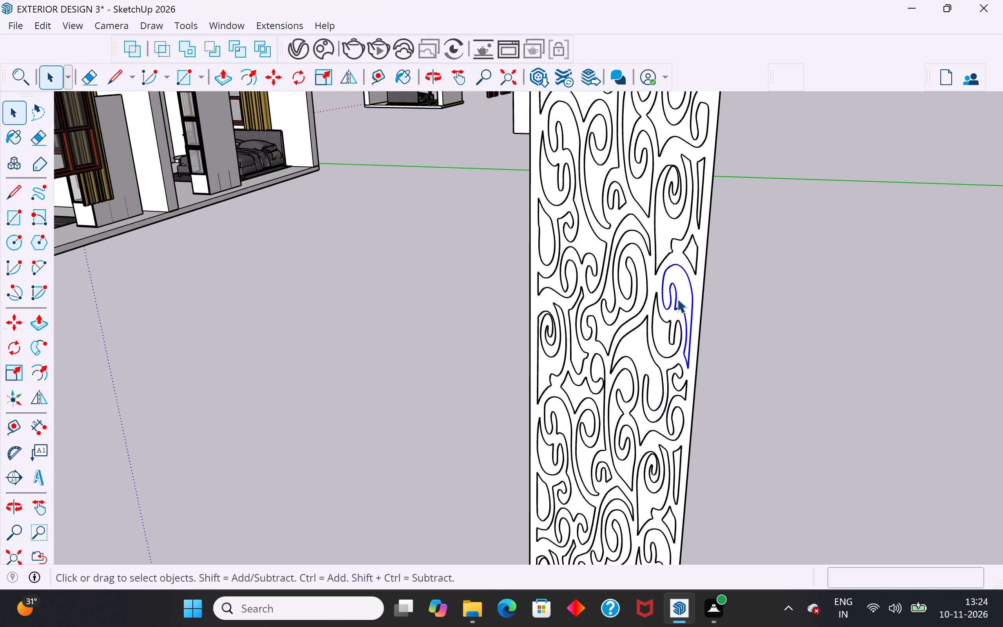
{"action": "left_click", "coordinate": [682, 278]}
{"action": "middle_click_drag", "start_coordinate": [733, 319], "coordinate": [153, 430]}
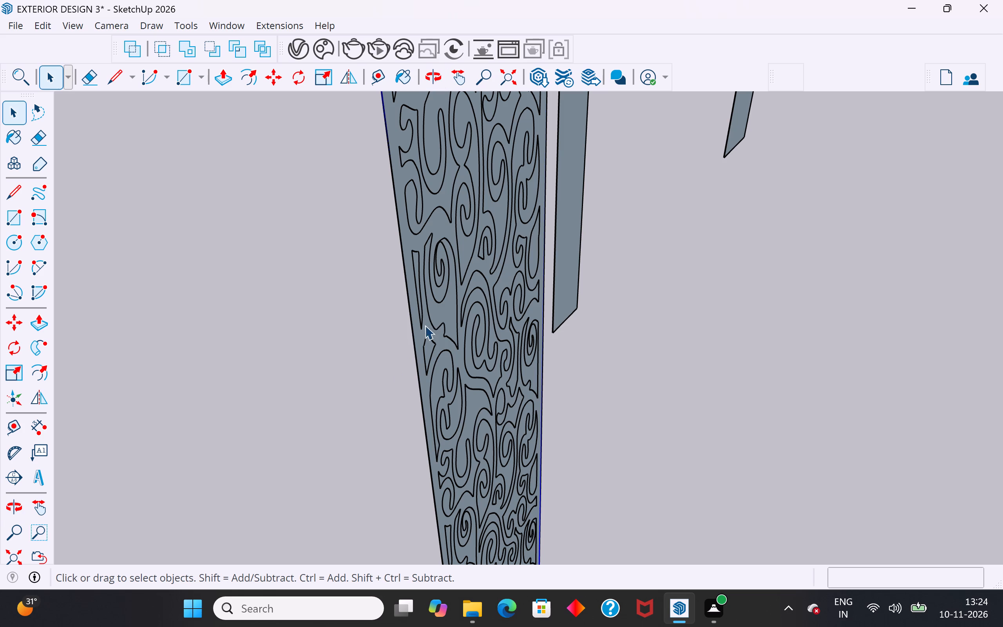
{"action": "left_click", "coordinate": [437, 315]}
{"action": "middle_click_drag", "start_coordinate": [457, 323], "coordinate": [328, 349]}
{"action": "scroll", "coordinate": [410, 303], "scroll_direction": "up", "scroll_amount": 4}
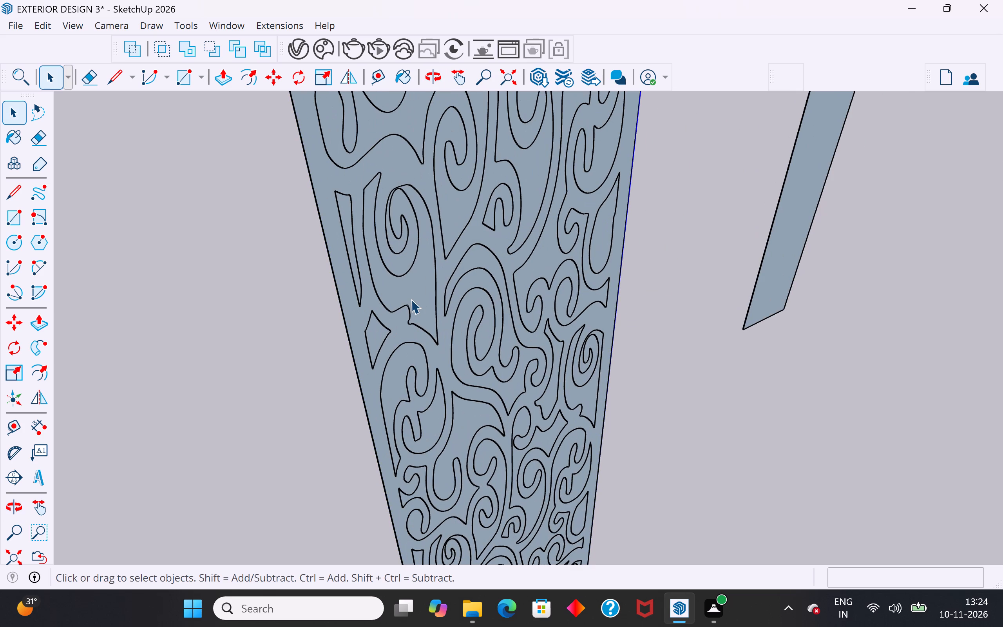
{"action": "scroll", "coordinate": [432, 319], "scroll_direction": "up", "scroll_amount": 4}
{"action": "left_click", "coordinate": [406, 279]}
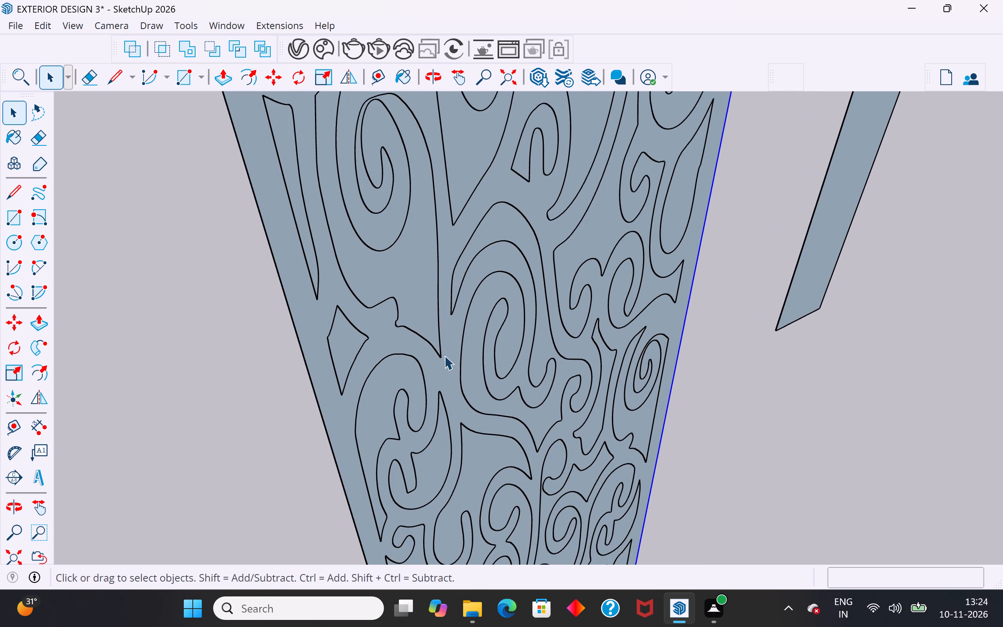
{"action": "scroll", "coordinate": [446, 371], "scroll_direction": "down", "scroll_amount": 10}
{"action": "middle_click_drag", "start_coordinate": [453, 399], "coordinate": [952, 431]}
{"action": "scroll", "coordinate": [599, 450], "scroll_direction": "down", "scroll_amount": 6}
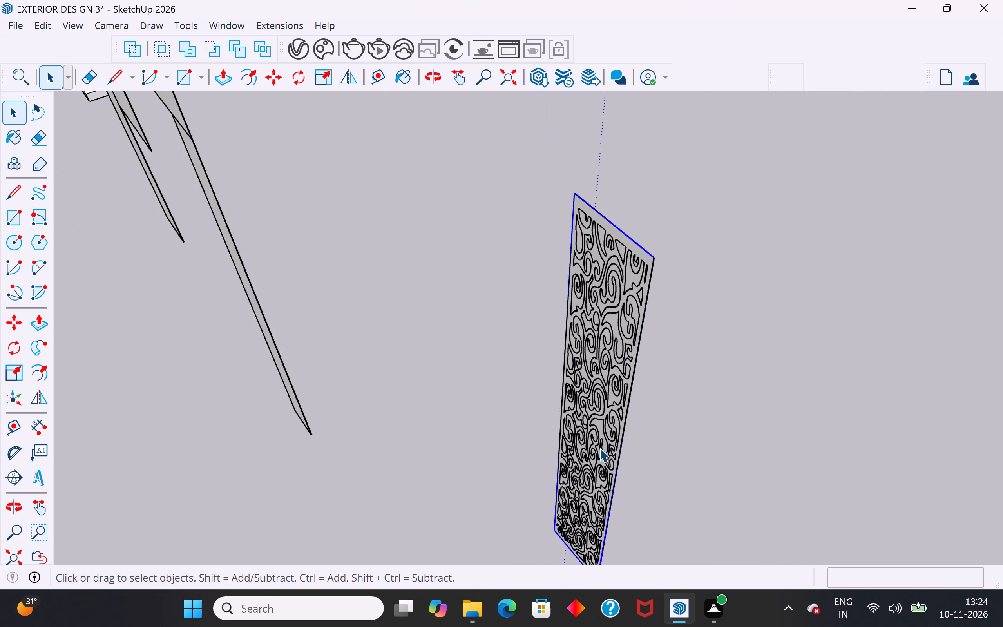
{"action": "middle_click_drag", "start_coordinate": [599, 448], "coordinate": [733, 415]}
{"action": "scroll", "coordinate": [600, 448], "scroll_direction": "up", "scroll_amount": 1}
{"action": "left_click", "coordinate": [646, 302]}
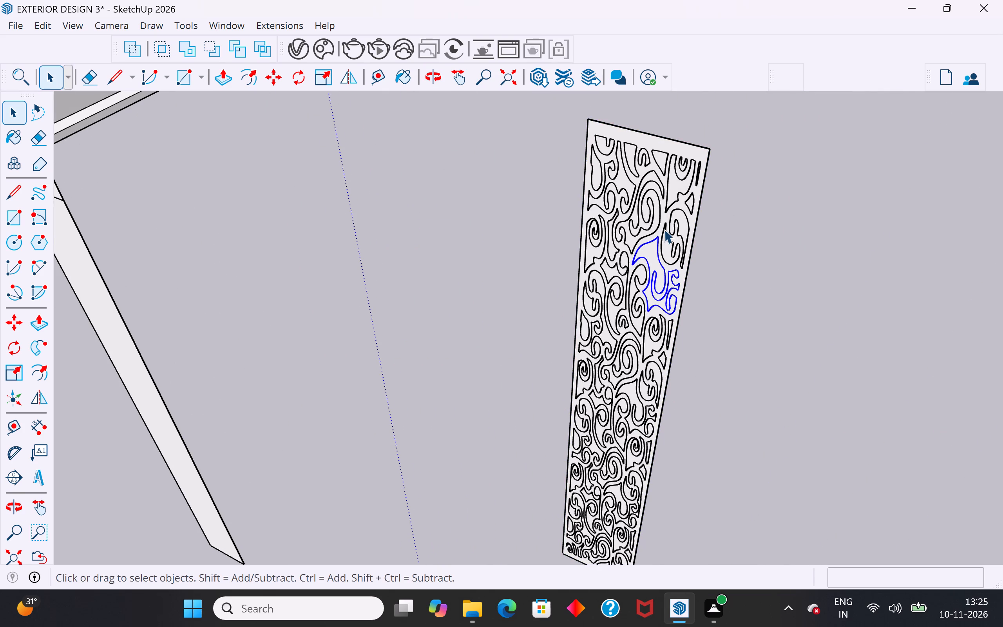
Copy the blank post overlapping the jali about 3' 10 1/8" along the green axis, to the side away from the porch frame.
{"action": "left_click", "coordinate": [677, 181]}
{"action": "scroll", "coordinate": [677, 181], "scroll_direction": "up", "scroll_amount": 4}
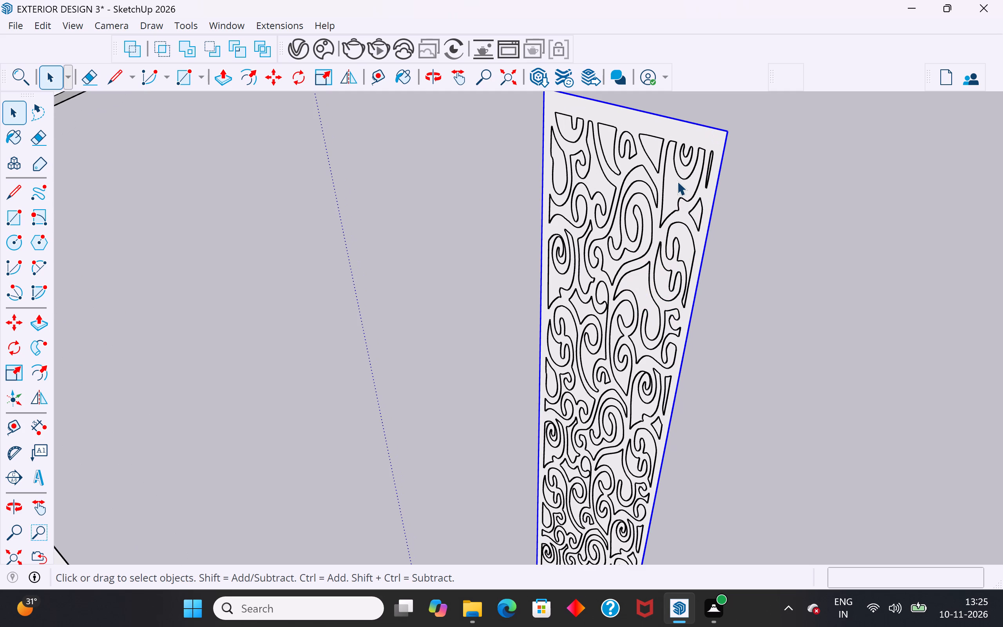
{"action": "key", "text": "m"}
{"action": "scroll", "coordinate": [690, 121], "scroll_direction": "down", "scroll_amount": 4}
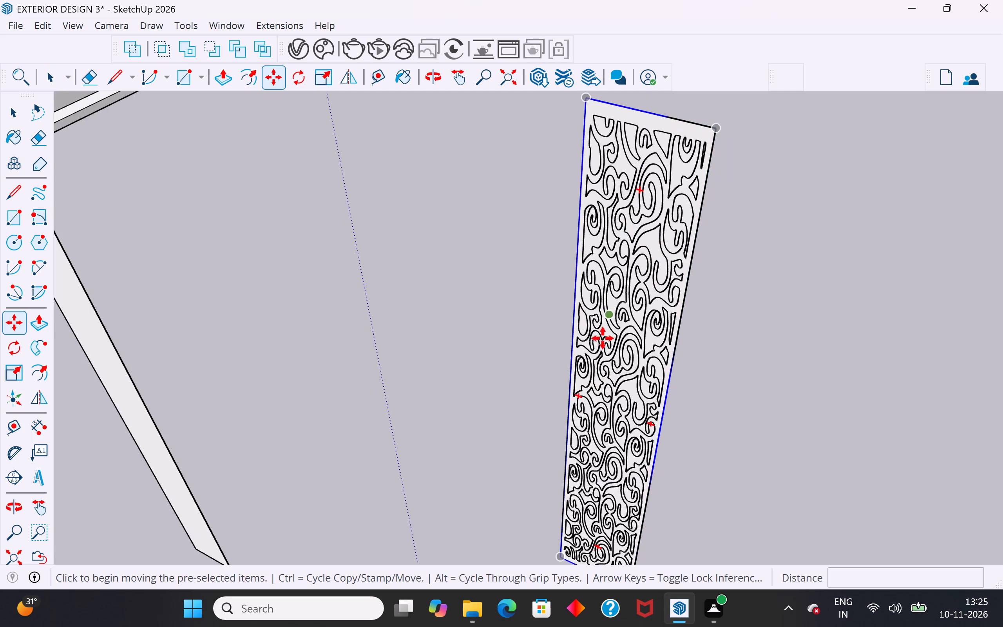
{"action": "scroll", "coordinate": [603, 338], "scroll_direction": "down", "scroll_amount": 9}
{"action": "scroll", "coordinate": [570, 494], "scroll_direction": "up", "scroll_amount": 5}
{"action": "middle_click_drag", "start_coordinate": [600, 467], "coordinate": [688, 459]}
{"action": "scroll", "coordinate": [565, 425], "scroll_direction": "up", "scroll_amount": 4}
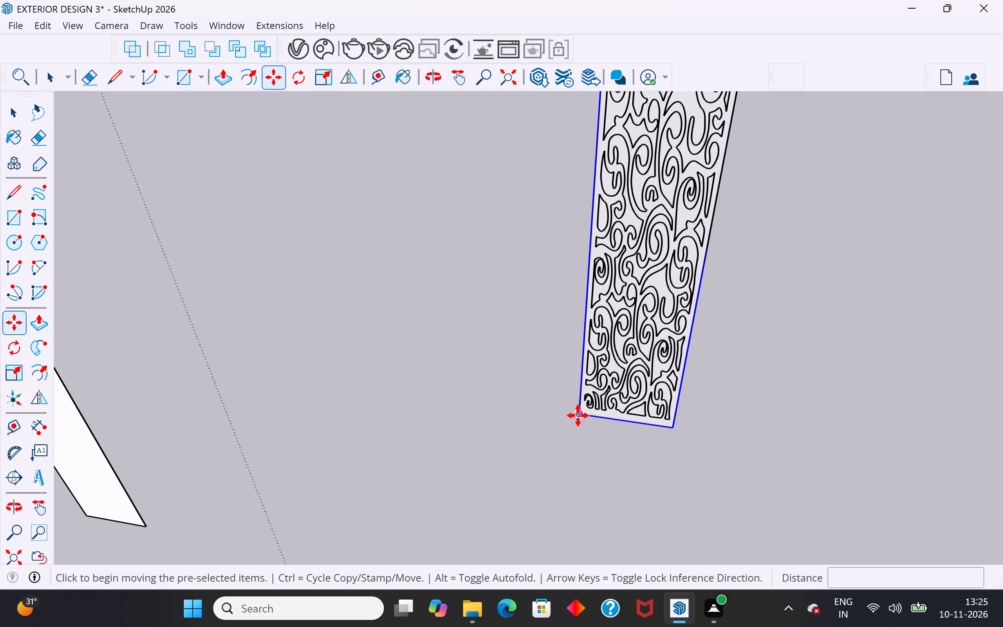
{"action": "left_click", "coordinate": [578, 415]}
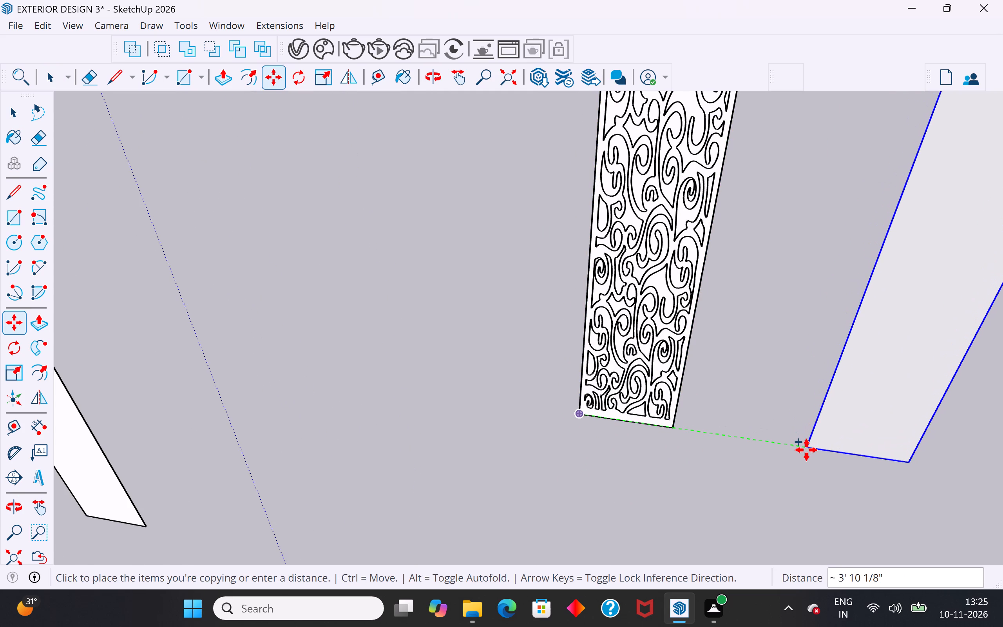
{"action": "left_click", "coordinate": [806, 450]}
Move the original blank post out of the jali panel about 3' 1 1/4" along the green axis toward the porch frame.
{"action": "left_click", "coordinate": [16, 116]}
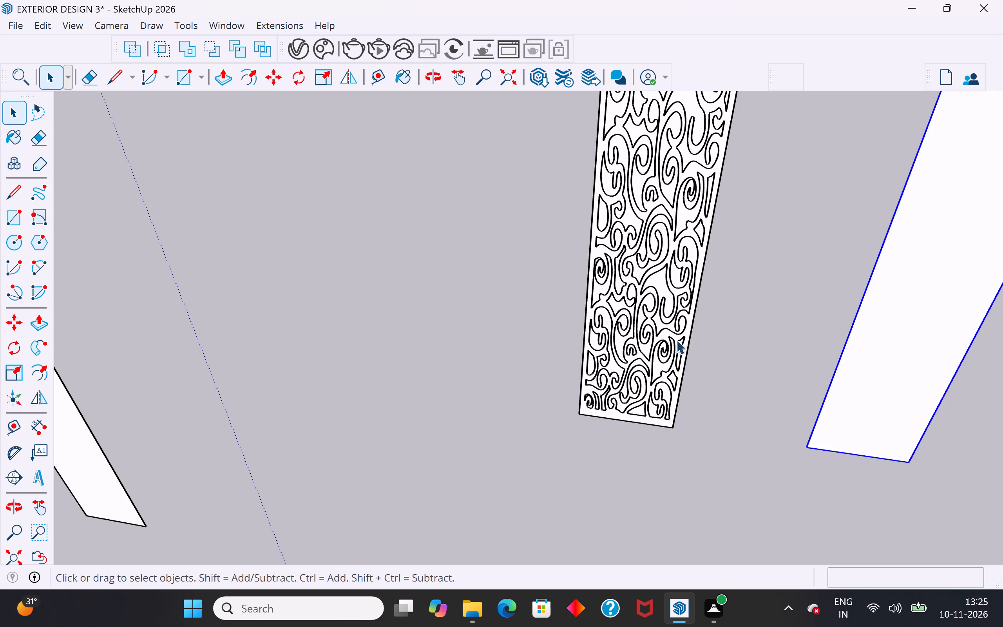
{"action": "left_click", "coordinate": [657, 285]}
{"action": "key", "text": "m"}
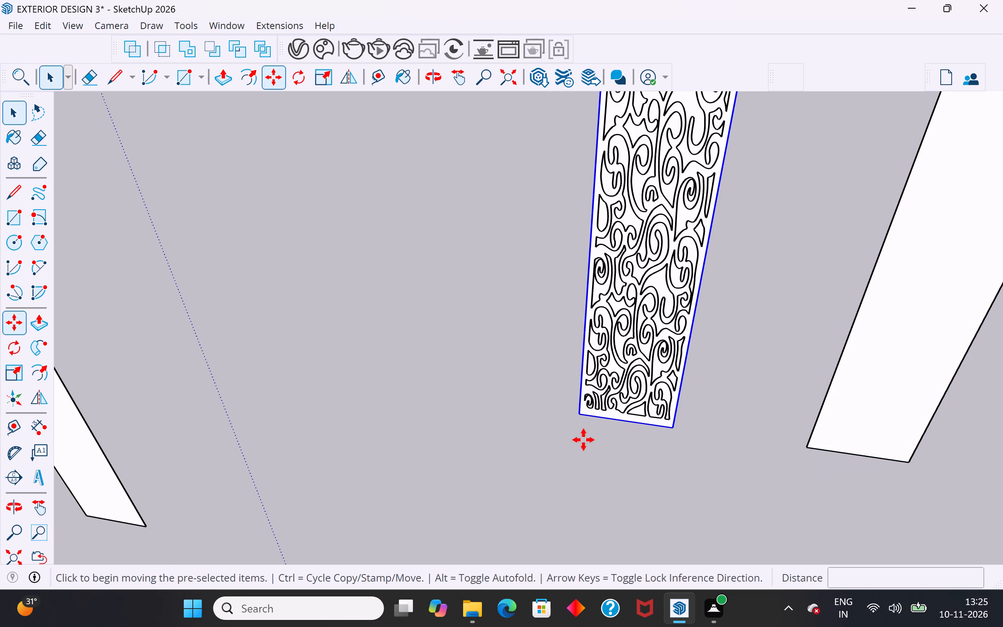
{"action": "left_click", "coordinate": [573, 415]}
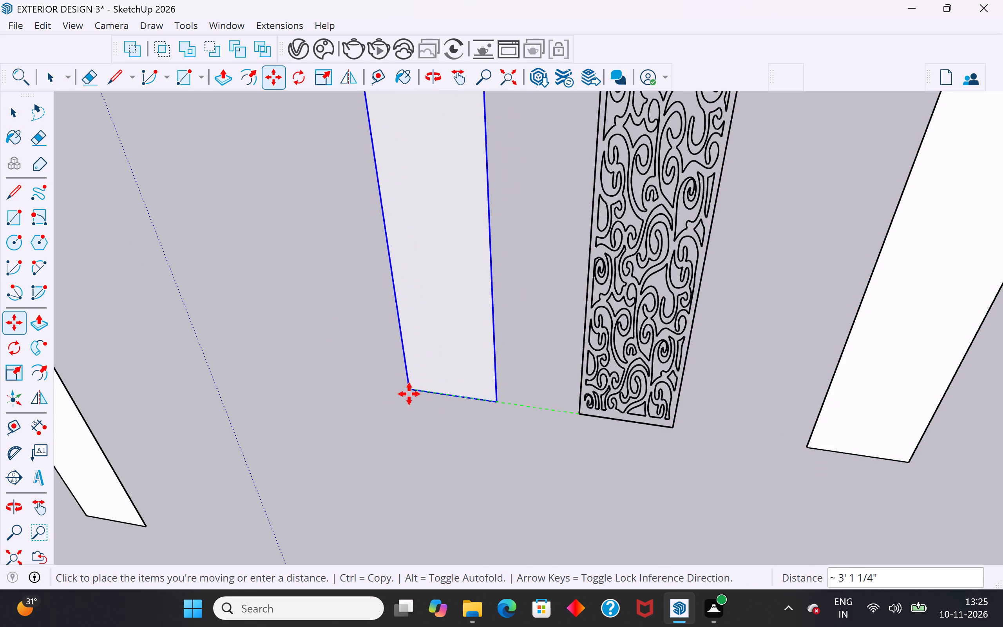
{"action": "left_click", "coordinate": [409, 394]}
{"action": "key", "text": "Escape"}
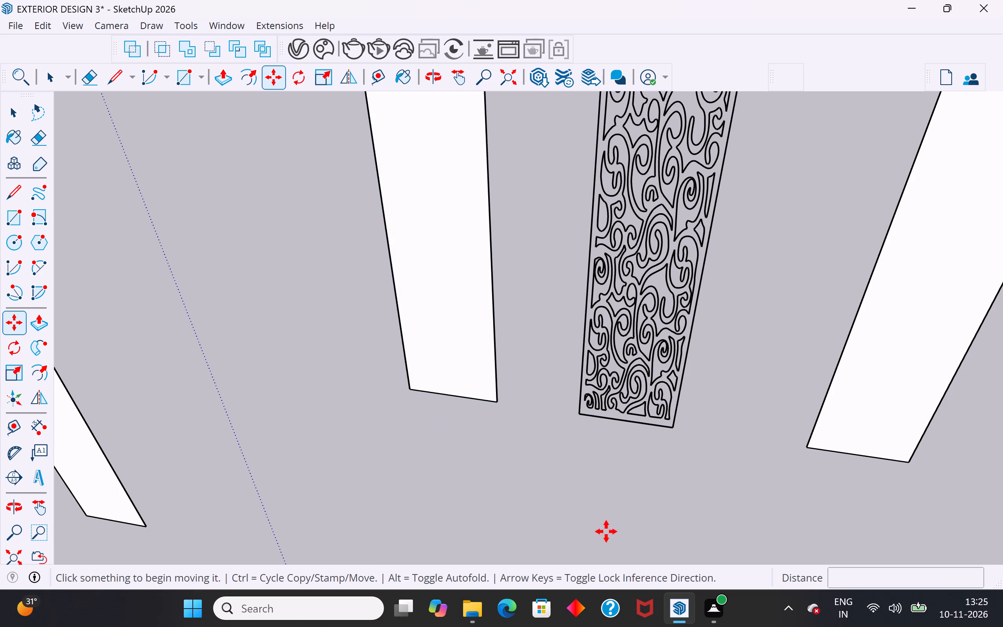
{"action": "scroll", "coordinate": [606, 531], "scroll_direction": "down", "scroll_amount": 5}
{"action": "scroll", "coordinate": [479, 519], "scroll_direction": "down", "scroll_amount": 6}
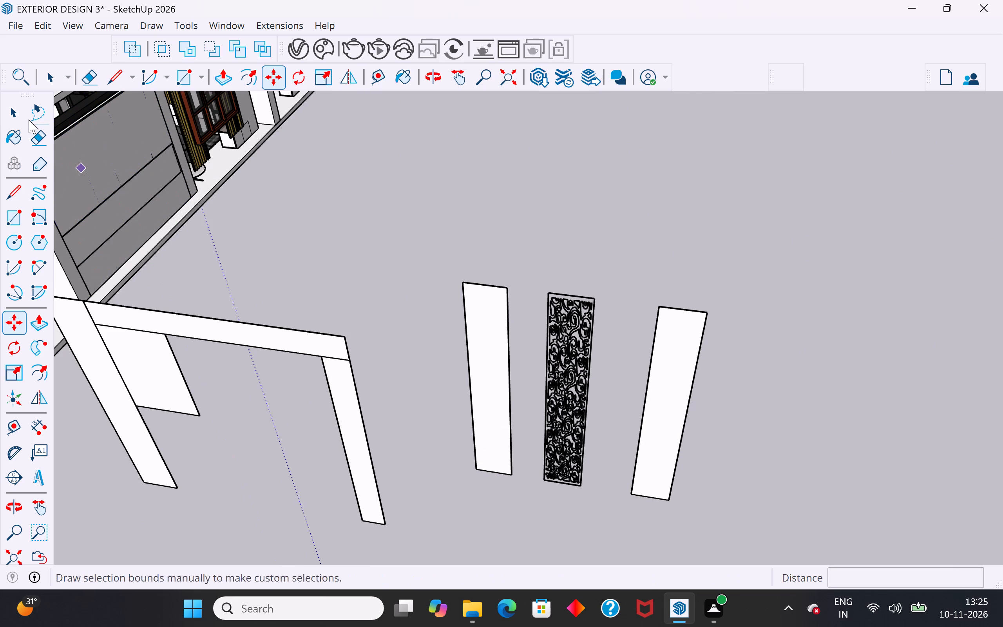
Draw a rectangle over the jali panel between its opposite outer corners, about 10' 6 13/16" by 1' 7 7/16".
{"action": "left_click", "coordinate": [15, 115]}
{"action": "left_click", "coordinate": [374, 262]}
{"action": "left_click", "coordinate": [560, 391]}
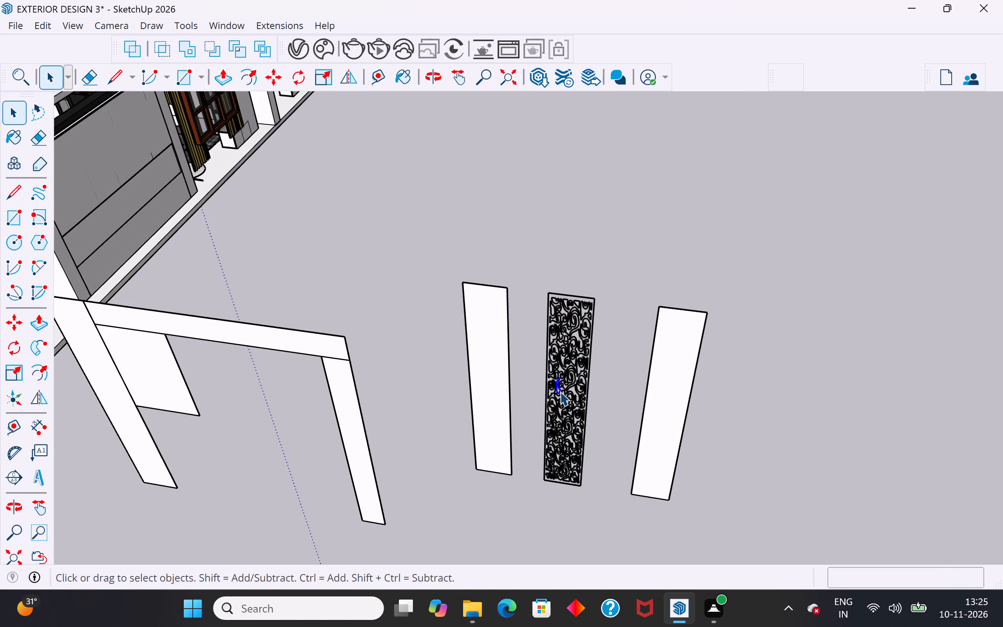
{"action": "left_click", "coordinate": [596, 375]}
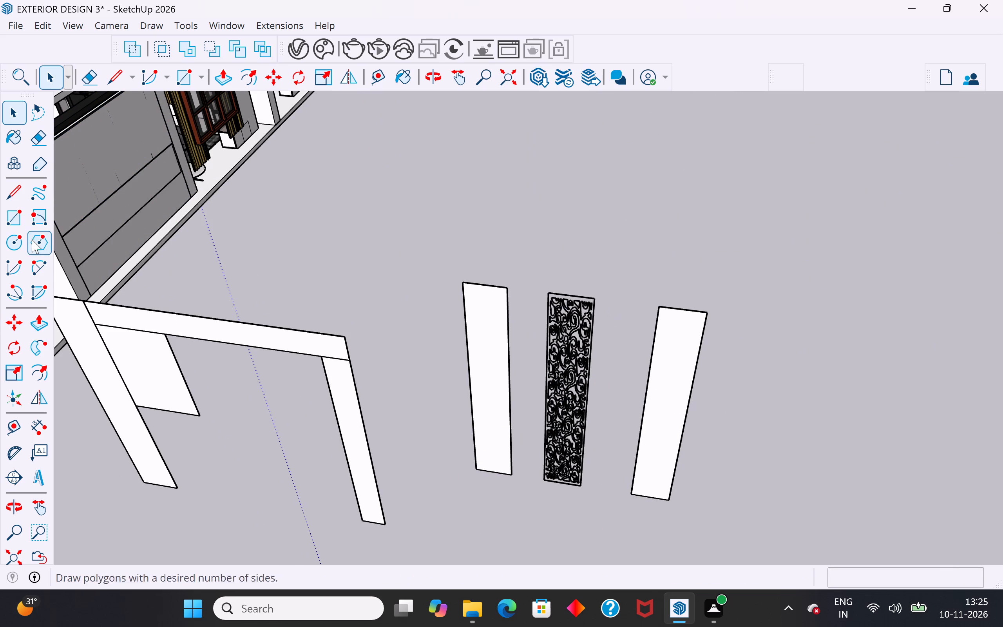
{"action": "left_click", "coordinate": [14, 221]}
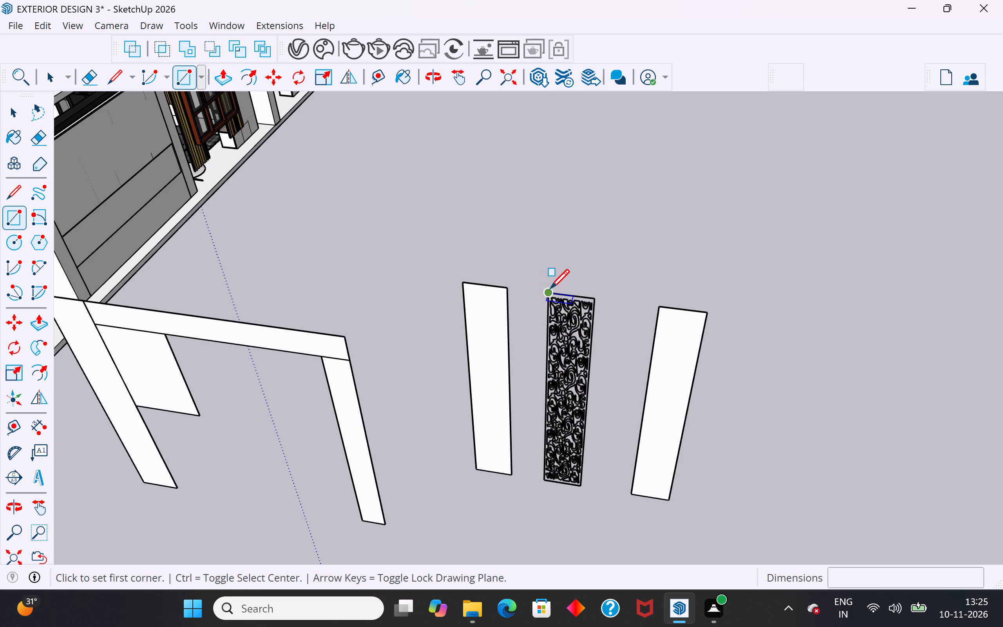
{"action": "left_click", "coordinate": [550, 290]}
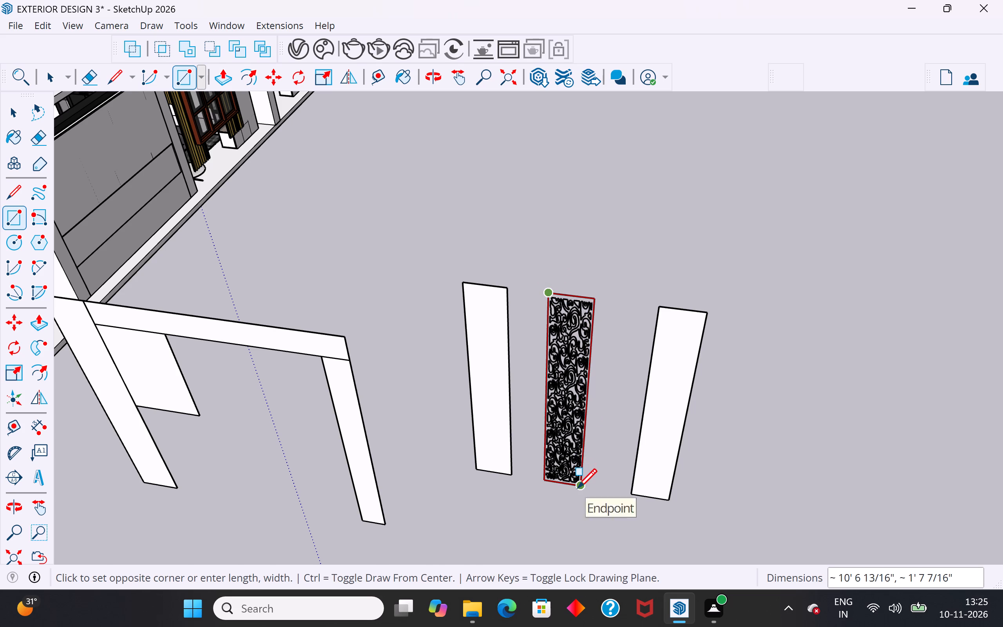
{"action": "left_click", "coordinate": [578, 490]}
Examine the jali panel's new face from front and back, checking whether the scroll outlines divide it into separate faces.
{"action": "left_click", "coordinate": [16, 110]}
{"action": "left_click", "coordinate": [351, 268]}
{"action": "scroll", "coordinate": [551, 387], "scroll_direction": "up", "scroll_amount": 4}
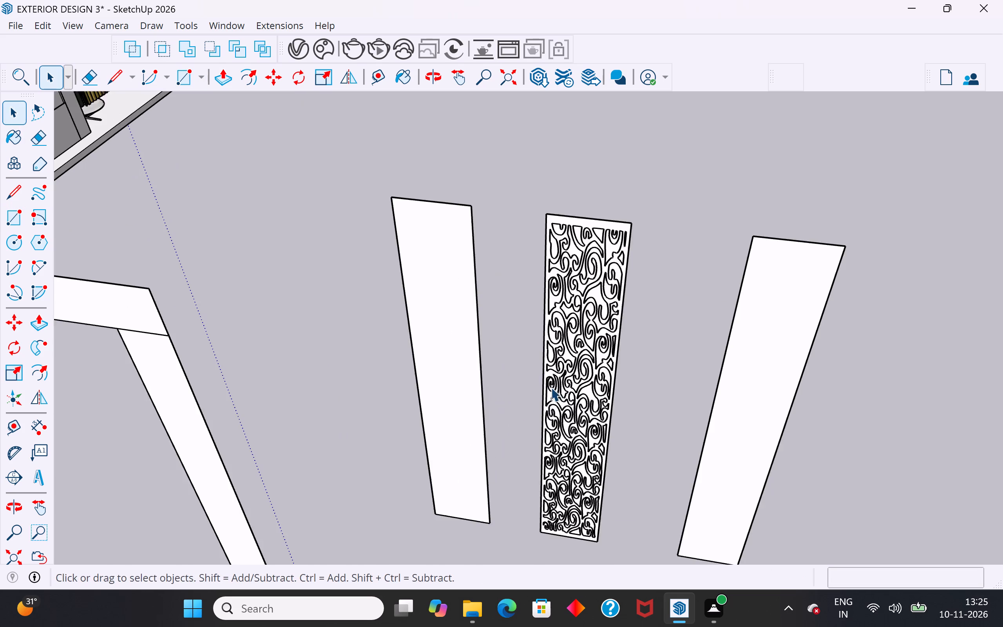
{"action": "scroll", "coordinate": [551, 387], "scroll_direction": "up", "scroll_amount": 4}
{"action": "left_click", "coordinate": [598, 330]}
{"action": "scroll", "coordinate": [598, 330], "scroll_direction": "up", "scroll_amount": 5}
{"action": "middle_click_drag", "start_coordinate": [603, 336], "coordinate": [527, 428]}
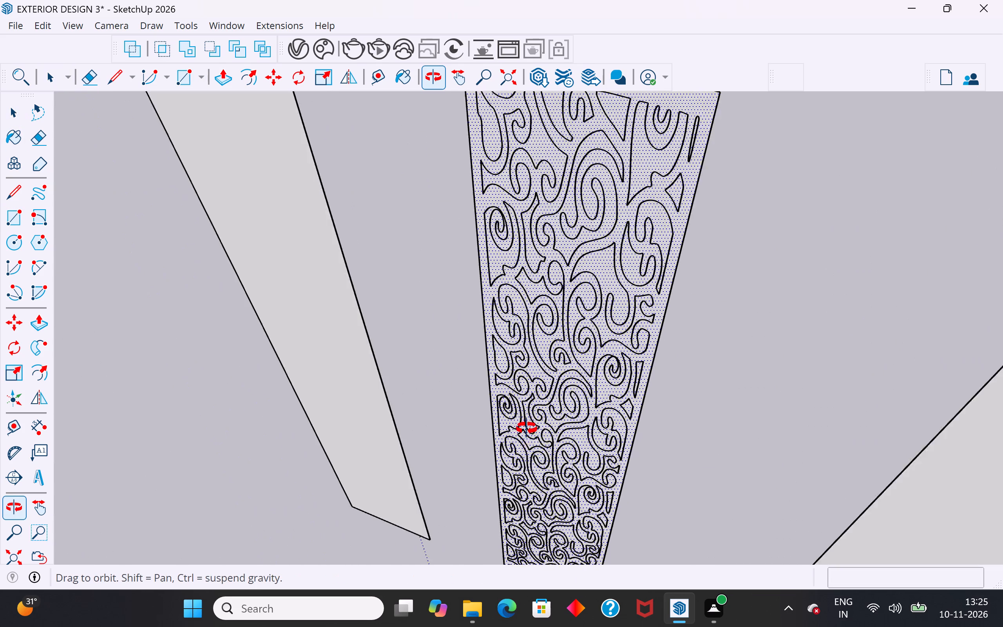
{"action": "middle_click_drag", "start_coordinate": [527, 428], "coordinate": [659, 298]}
{"action": "scroll", "coordinate": [520, 438], "scroll_direction": "down", "scroll_amount": 2}
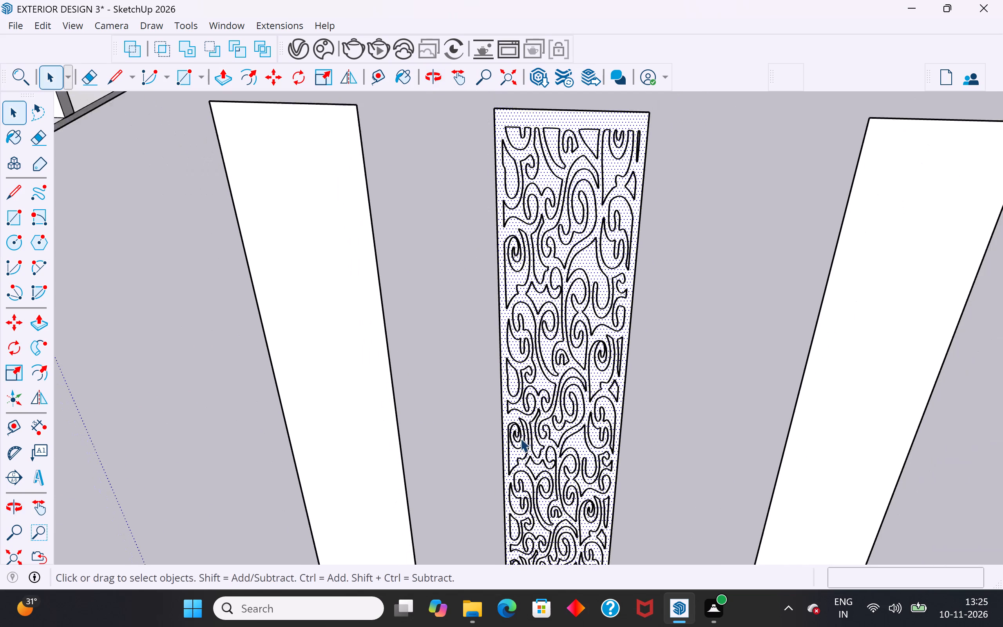
{"action": "scroll", "coordinate": [520, 438], "scroll_direction": "down", "scroll_amount": 4}
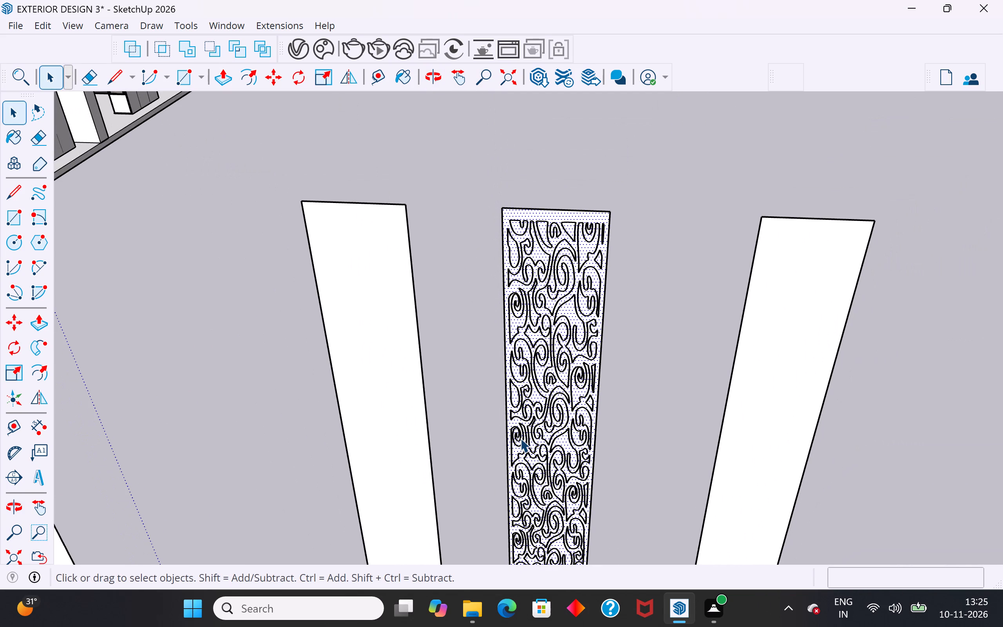
{"action": "scroll", "coordinate": [520, 438], "scroll_direction": "down", "scroll_amount": 2}
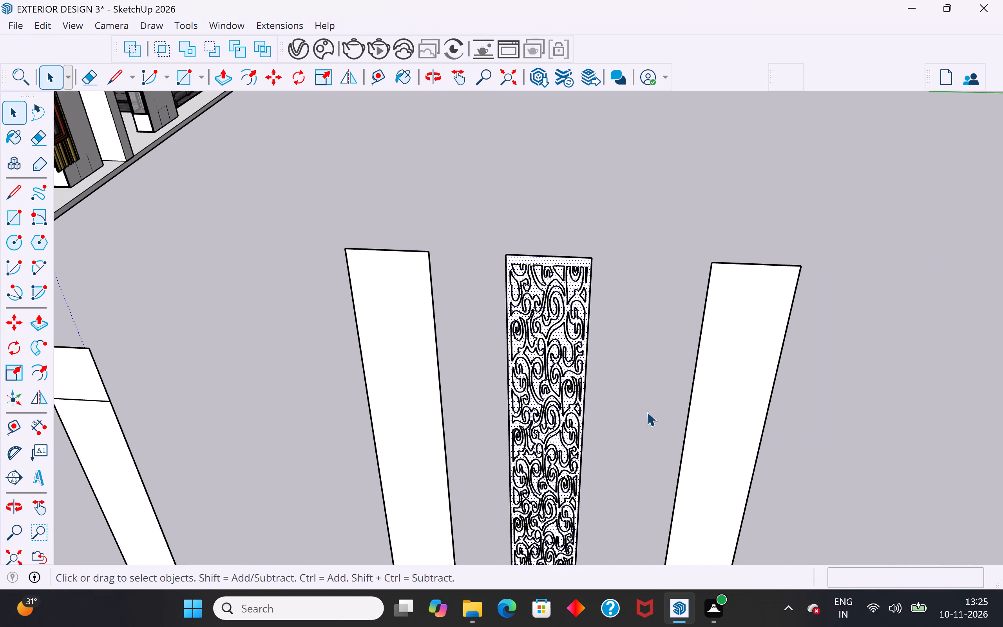
{"action": "left_click", "coordinate": [655, 406]}
{"action": "scroll", "coordinate": [651, 420], "scroll_direction": "down", "scroll_amount": 3}
{"action": "middle_click_drag", "start_coordinate": [651, 420], "coordinate": [646, 336]}
{"action": "scroll", "coordinate": [646, 336], "scroll_direction": "down", "scroll_amount": 2}
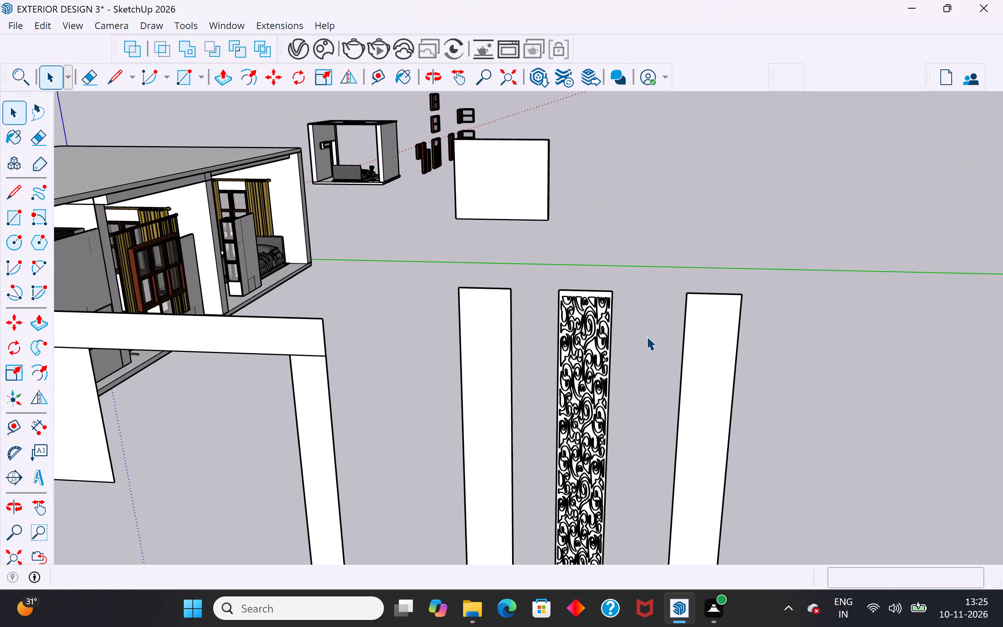
{"action": "scroll", "coordinate": [646, 336], "scroll_direction": "down", "scroll_amount": 1}
{"action": "scroll", "coordinate": [616, 496], "scroll_direction": "up", "scroll_amount": 6}
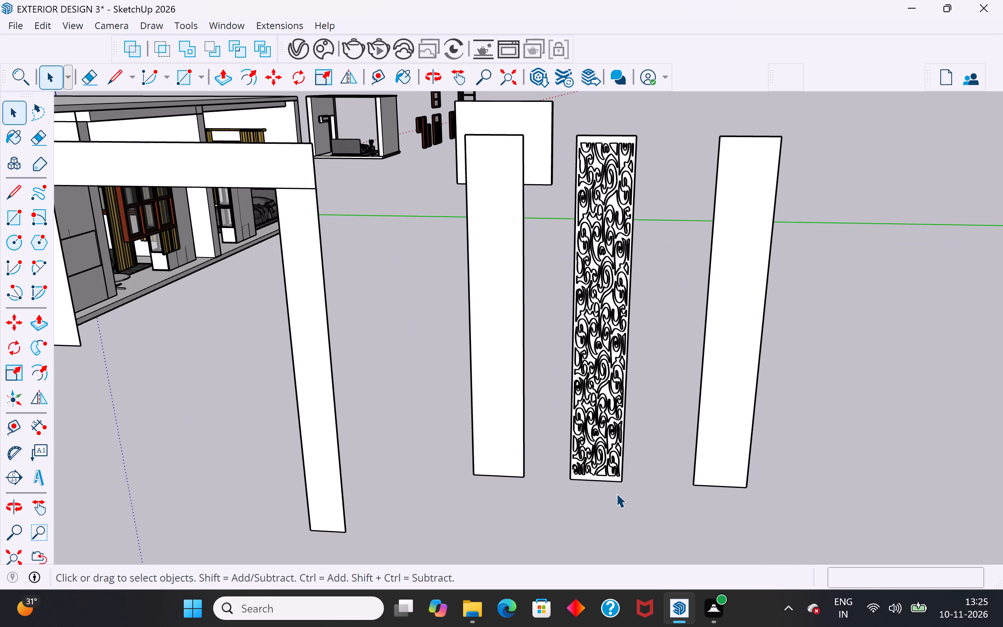
{"action": "scroll", "coordinate": [616, 493], "scroll_direction": "up", "scroll_amount": 3}
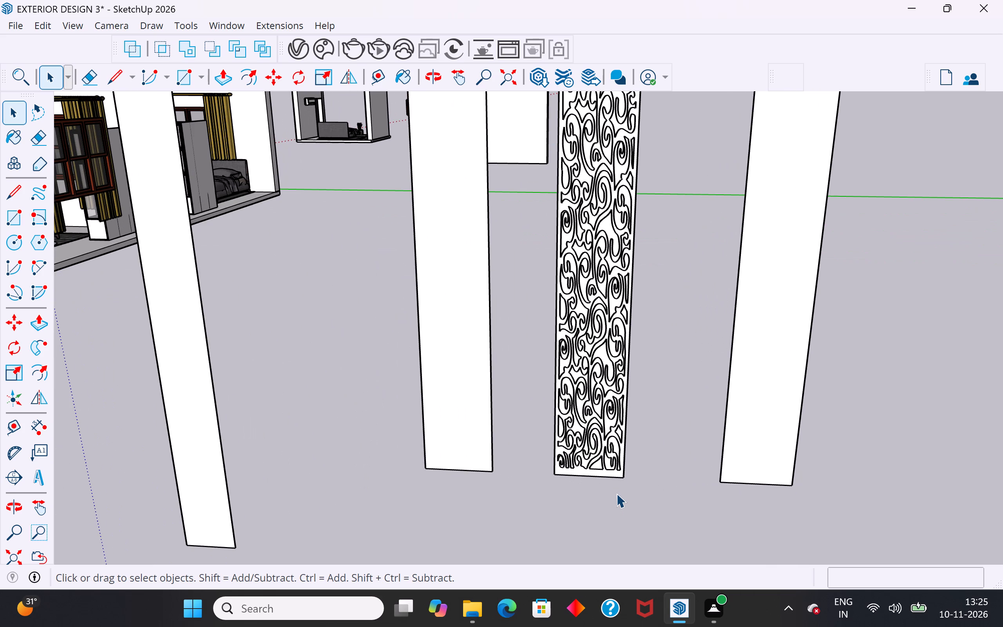
{"action": "left_click", "coordinate": [599, 401]}
{"action": "scroll", "coordinate": [603, 359], "scroll_direction": "up", "scroll_amount": 2}
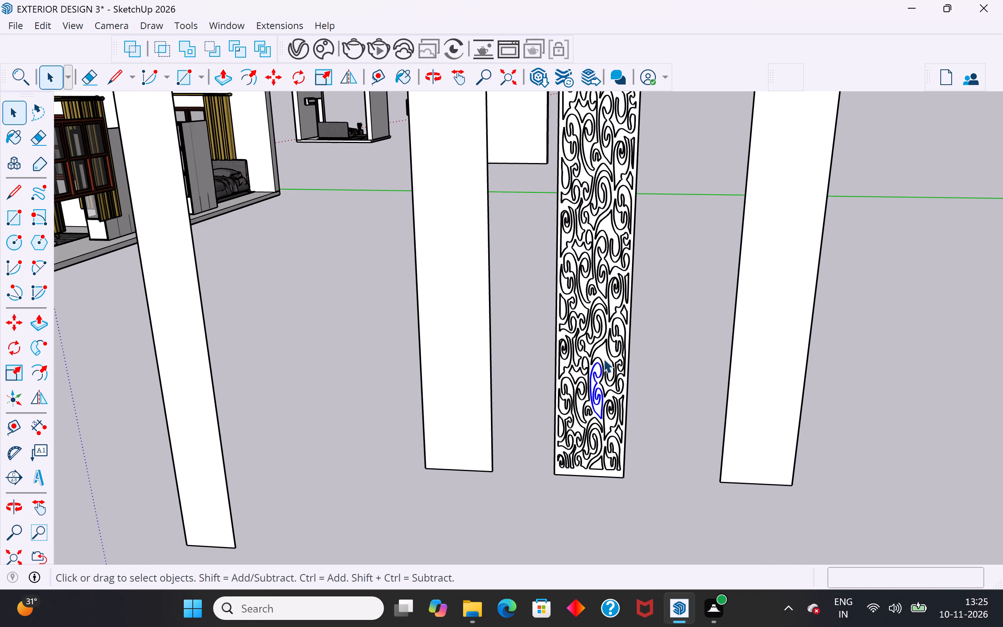
{"action": "scroll", "coordinate": [603, 359], "scroll_direction": "up", "scroll_amount": 2}
{"action": "left_click", "coordinate": [602, 351]}
{"action": "scroll", "coordinate": [590, 431], "scroll_direction": "down", "scroll_amount": 4}
{"action": "middle_click_drag", "start_coordinate": [599, 502], "coordinate": [412, 537]}
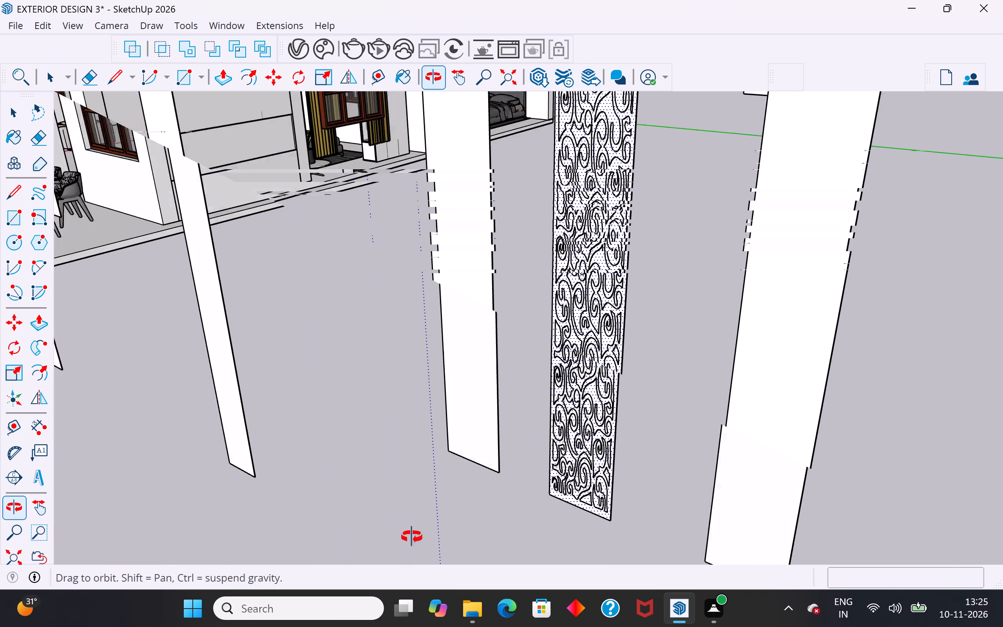
{"action": "middle_click_drag", "start_coordinate": [412, 537], "coordinate": [408, 535]}
{"action": "scroll", "coordinate": [568, 455], "scroll_direction": "up", "scroll_amount": 4}
{"action": "middle_click_drag", "start_coordinate": [596, 470], "coordinate": [533, 485]}
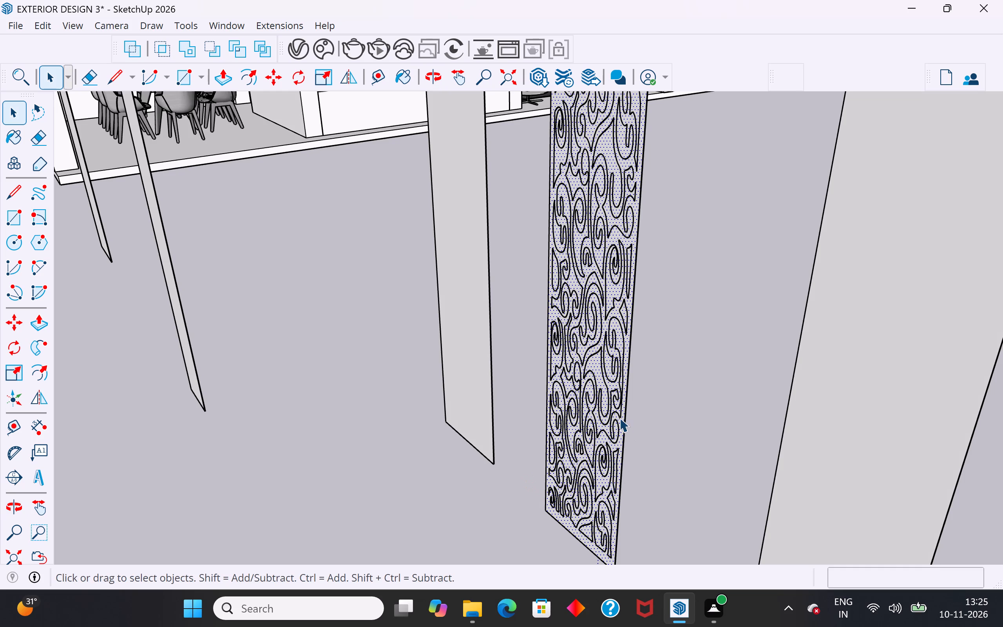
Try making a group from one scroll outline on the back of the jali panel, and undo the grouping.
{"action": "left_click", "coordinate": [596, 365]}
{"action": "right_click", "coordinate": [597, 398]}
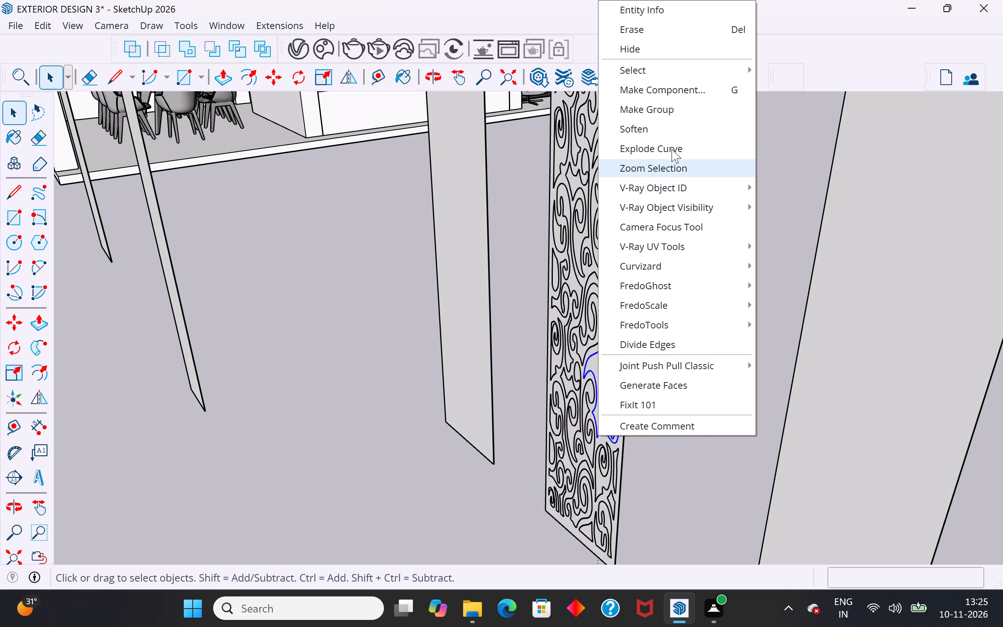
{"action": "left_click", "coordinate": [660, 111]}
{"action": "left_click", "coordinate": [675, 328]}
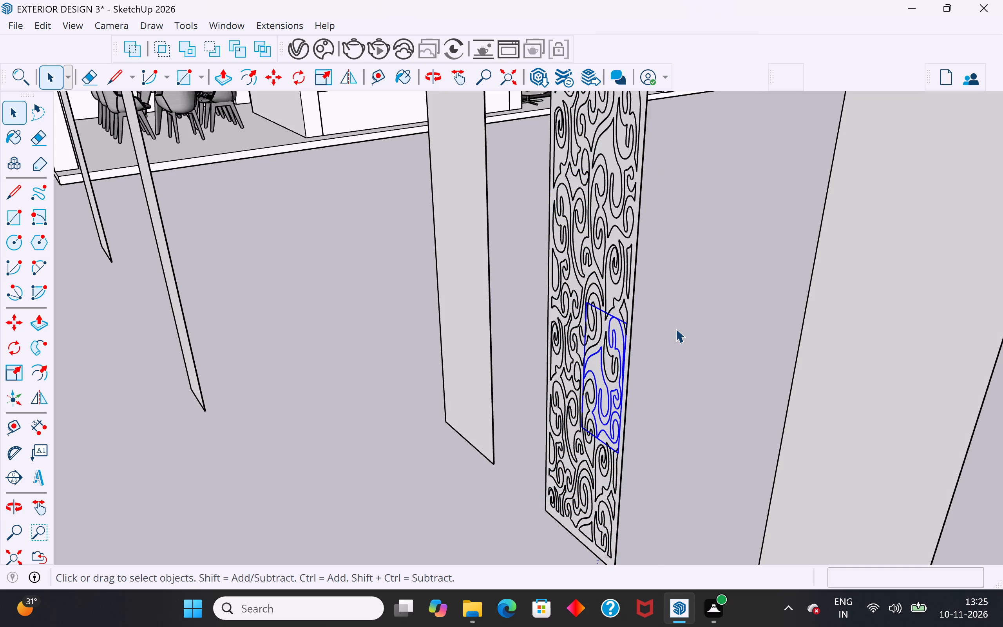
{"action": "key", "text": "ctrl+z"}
Check how the individual scroll outlines select on the jali panel and inspect it again from both sides.
{"action": "left_click", "coordinate": [610, 425]}
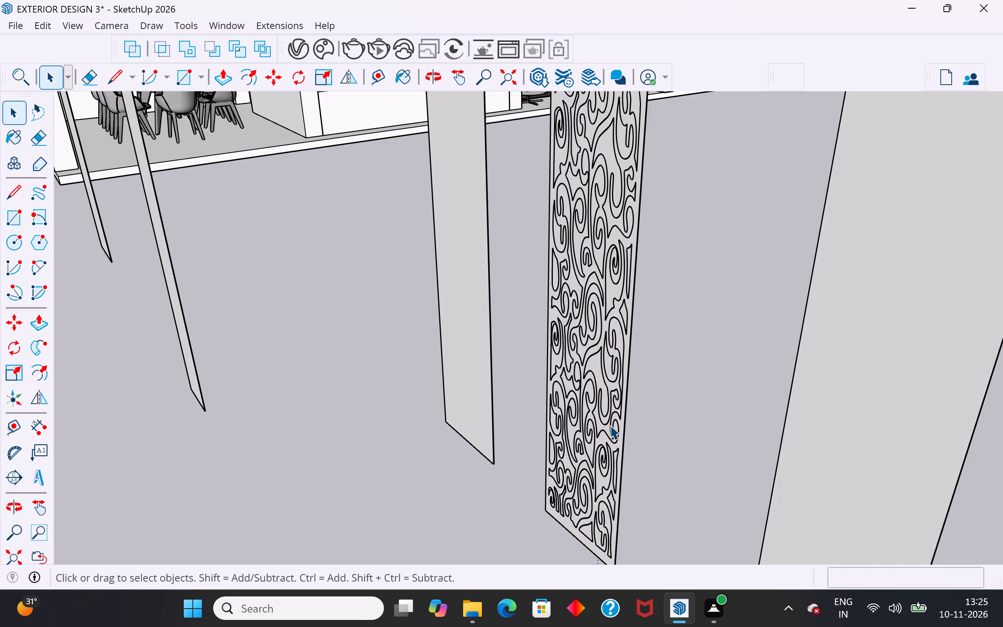
{"action": "left_click", "coordinate": [602, 385]}
{"action": "left_click", "coordinate": [586, 316]}
{"action": "left_click", "coordinate": [610, 336]}
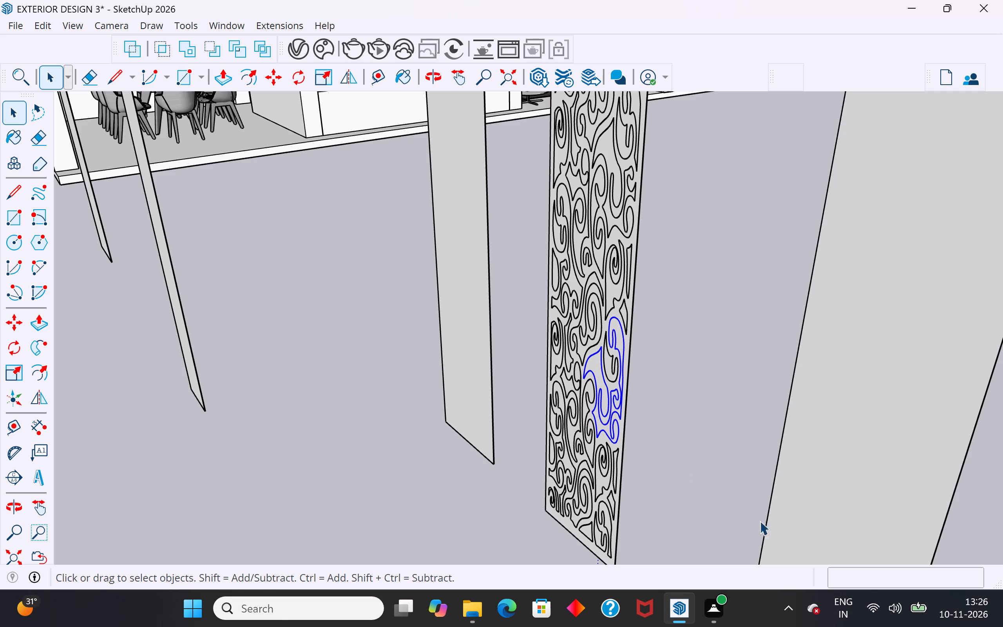
{"action": "left_click", "coordinate": [684, 437]}
{"action": "scroll", "coordinate": [684, 437], "scroll_direction": "down", "scroll_amount": 6}
{"action": "middle_click_drag", "start_coordinate": [657, 460], "coordinate": [746, 466]}
{"action": "scroll", "coordinate": [655, 438], "scroll_direction": "down", "scroll_amount": 2}
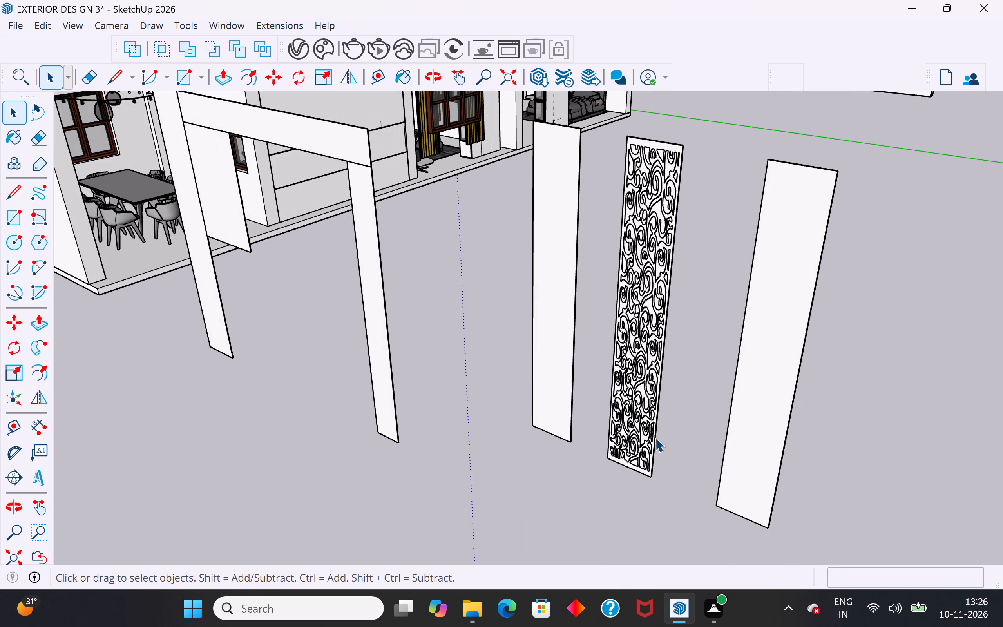
{"action": "middle_click_drag", "start_coordinate": [655, 438], "coordinate": [695, 435]}
{"action": "scroll", "coordinate": [661, 350], "scroll_direction": "up", "scroll_amount": 3}
{"action": "middle_click_drag", "start_coordinate": [659, 341], "coordinate": [694, 359]}
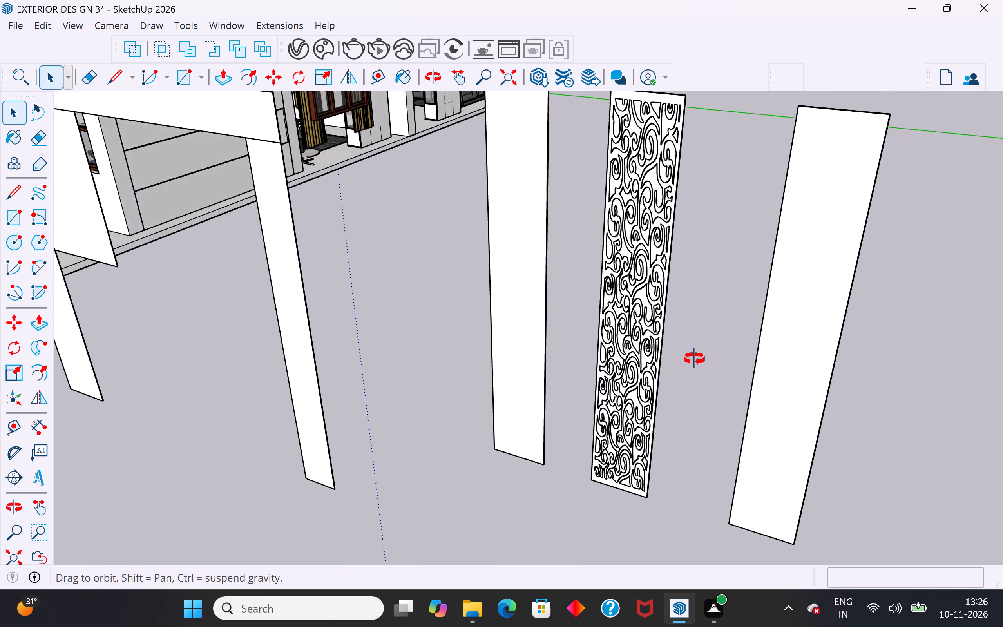
{"action": "middle_click_drag", "start_coordinate": [694, 359], "coordinate": [703, 362]}
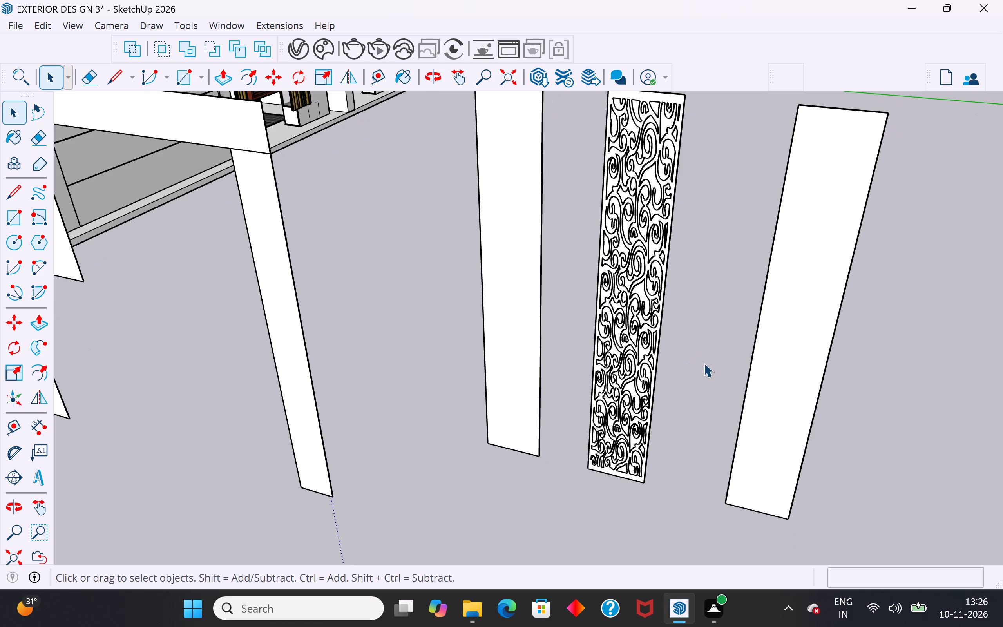
Intersect all faces and edges of the jali panel with the model.
{"action": "scroll", "coordinate": [634, 414], "scroll_direction": "down", "scroll_amount": 4}
{"action": "middle_click_drag", "start_coordinate": [664, 472], "coordinate": [712, 434]}
{"action": "middle_click_drag", "start_coordinate": [649, 511], "coordinate": [665, 475]}
{"action": "middle_click_drag", "start_coordinate": [673, 375], "coordinate": [722, 384]}
{"action": "left_click_drag", "start_coordinate": [672, 169], "coordinate": [649, 265]}
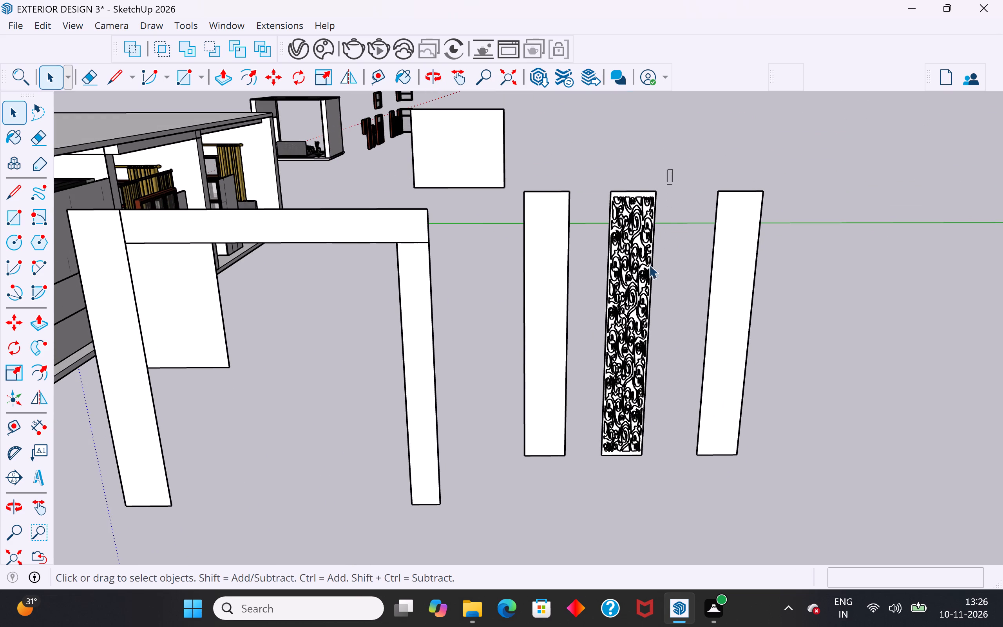
{"action": "left_click_drag", "start_coordinate": [649, 265], "coordinate": [596, 494]}
{"action": "right_click", "coordinate": [614, 417]}
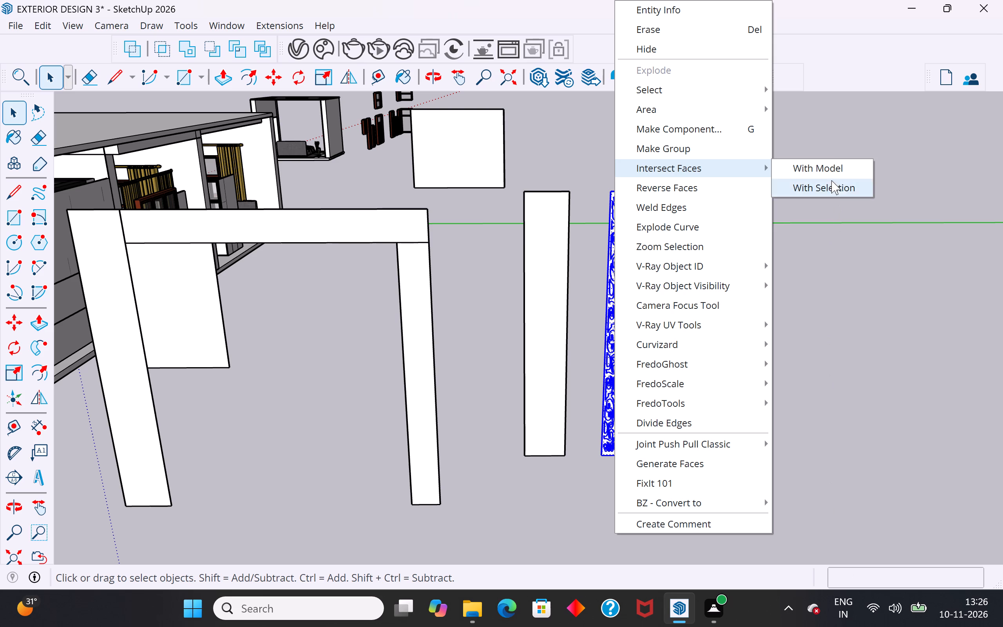
{"action": "left_click", "coordinate": [835, 163]}
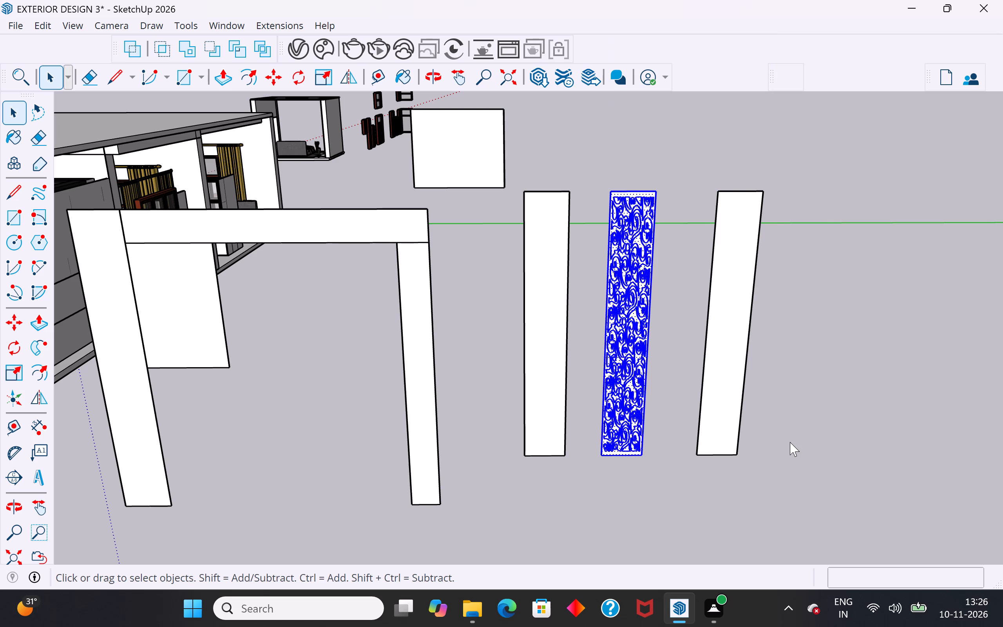
Check near the jali panel's bottom edge whether the border face and a cutout select as separate faces.
{"action": "scroll", "coordinate": [790, 442], "scroll_direction": "up", "scroll_amount": 4}
{"action": "scroll", "coordinate": [658, 399], "scroll_direction": "up", "scroll_amount": 19}
{"action": "scroll", "coordinate": [658, 399], "scroll_direction": "up", "scroll_amount": 5}
{"action": "scroll", "coordinate": [635, 455], "scroll_direction": "up", "scroll_amount": 4}
{"action": "scroll", "coordinate": [607, 378], "scroll_direction": "down", "scroll_amount": 3}
{"action": "scroll", "coordinate": [625, 445], "scroll_direction": "up", "scroll_amount": 14}
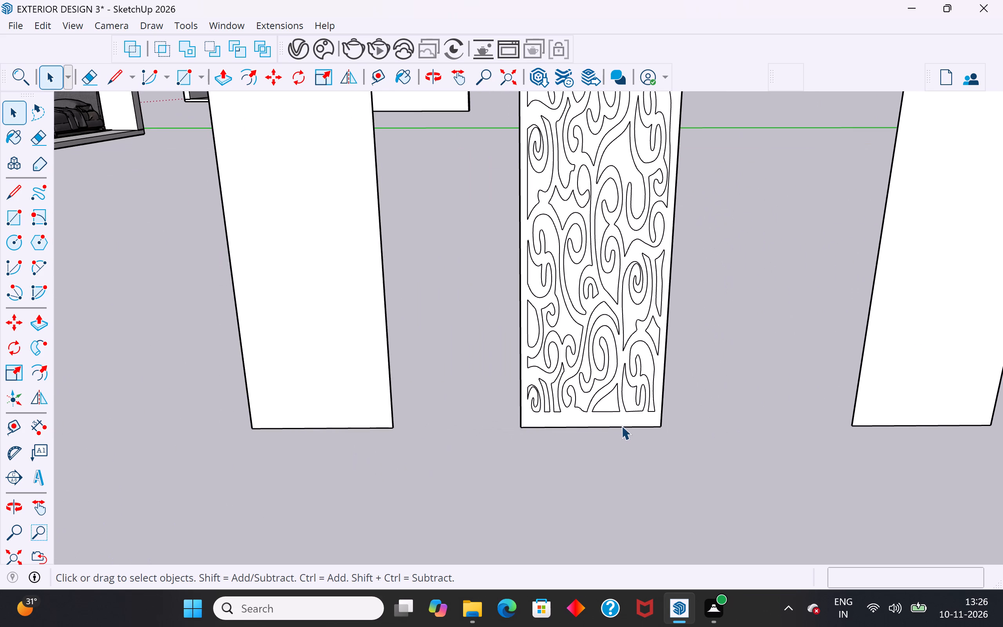
{"action": "left_click", "coordinate": [618, 415]}
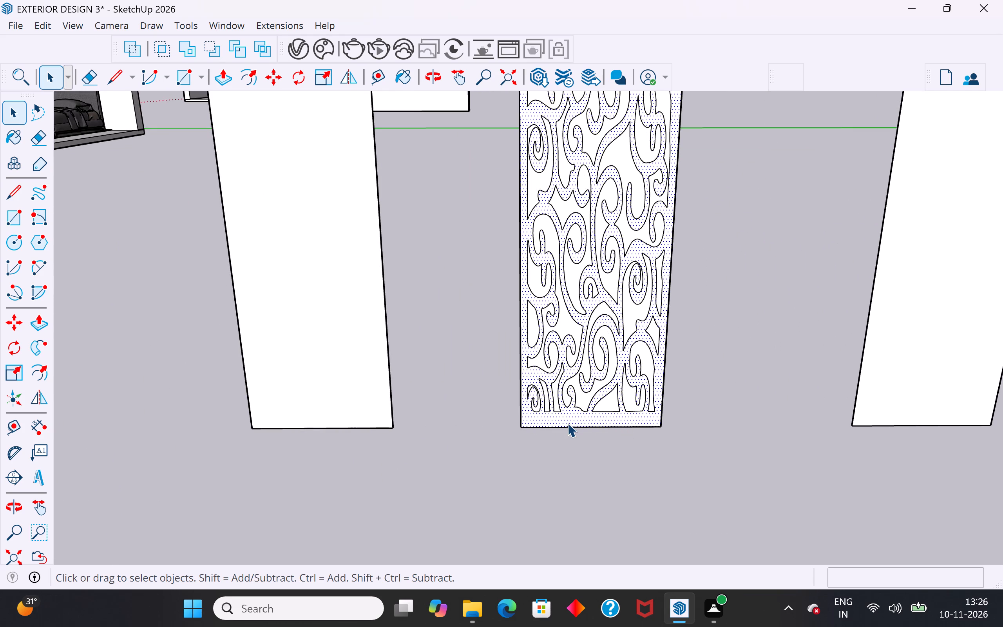
{"action": "left_click", "coordinate": [659, 457]}
{"action": "left_click", "coordinate": [609, 399]}
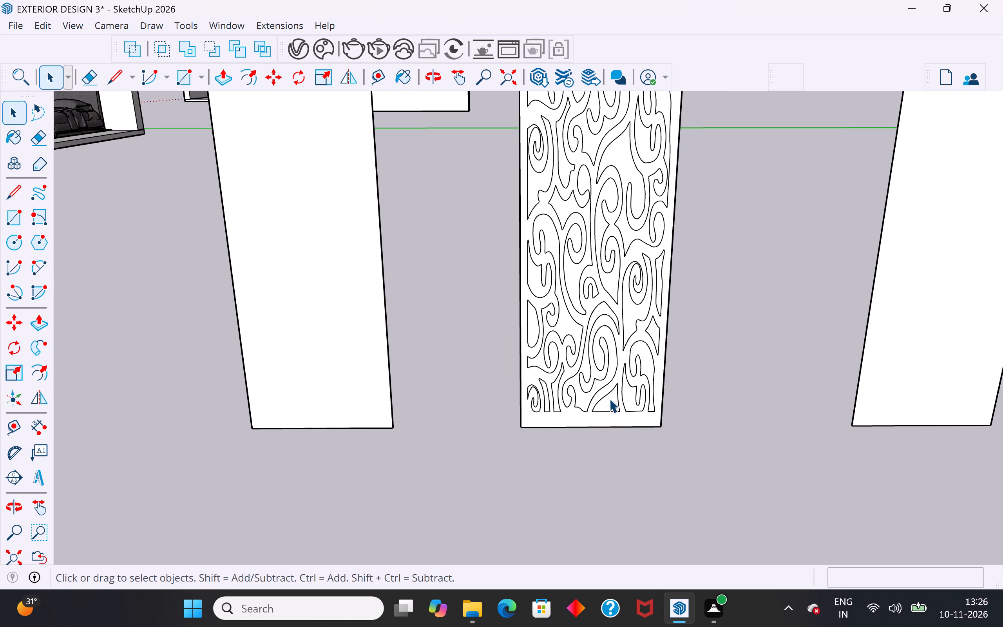
{"action": "scroll", "coordinate": [609, 399], "scroll_direction": "up", "scroll_amount": 5}
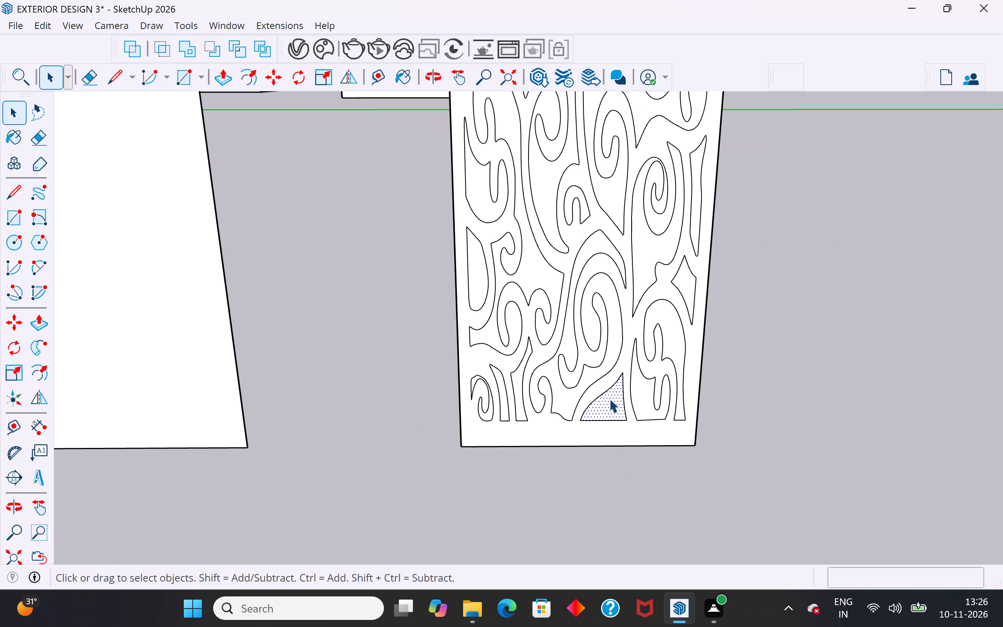
{"action": "scroll", "coordinate": [596, 443], "scroll_direction": "down", "scroll_amount": 16}
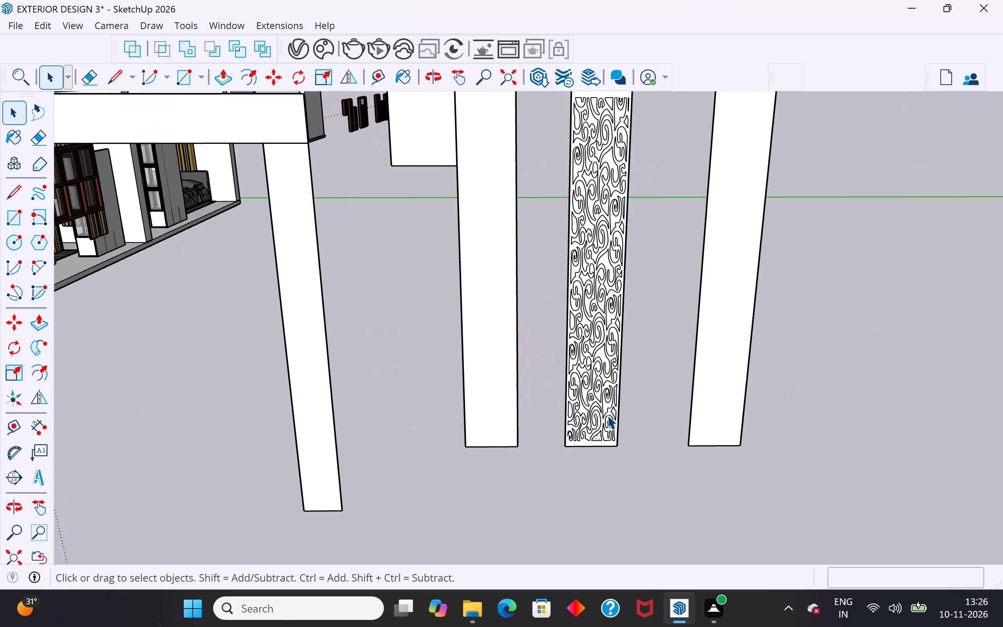
Check how a scroll outline and the border face near the jali panel's bottom edge select, and inspect the whole panel.
{"action": "scroll", "coordinate": [607, 415], "scroll_direction": "up", "scroll_amount": 4}
{"action": "left_click", "coordinate": [576, 454]}
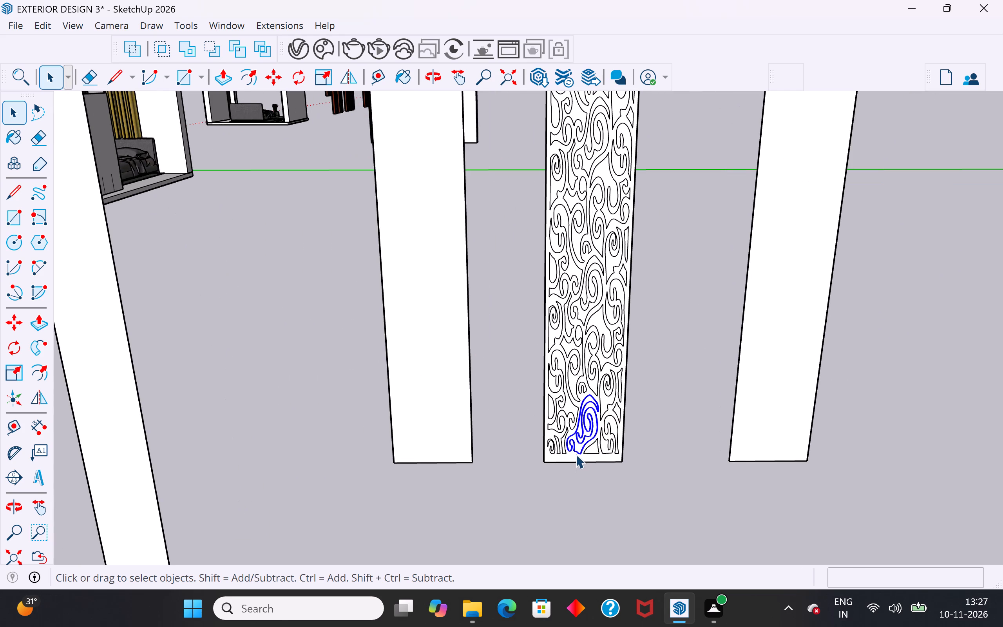
{"action": "scroll", "coordinate": [574, 458], "scroll_direction": "up", "scroll_amount": 6}
{"action": "left_click", "coordinate": [574, 458]}
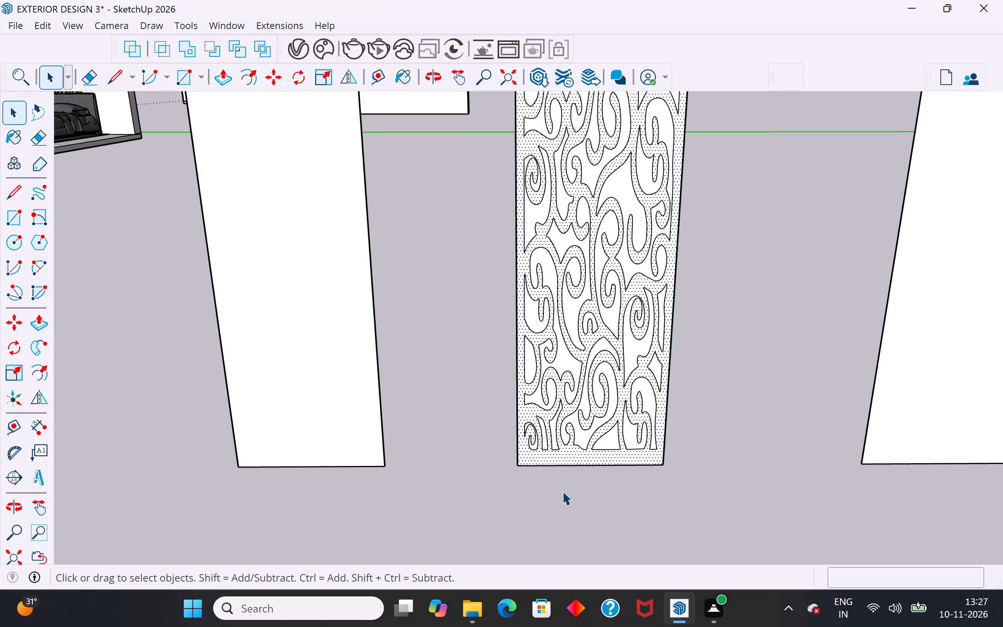
{"action": "scroll", "coordinate": [562, 494], "scroll_direction": "down", "scroll_amount": 5}
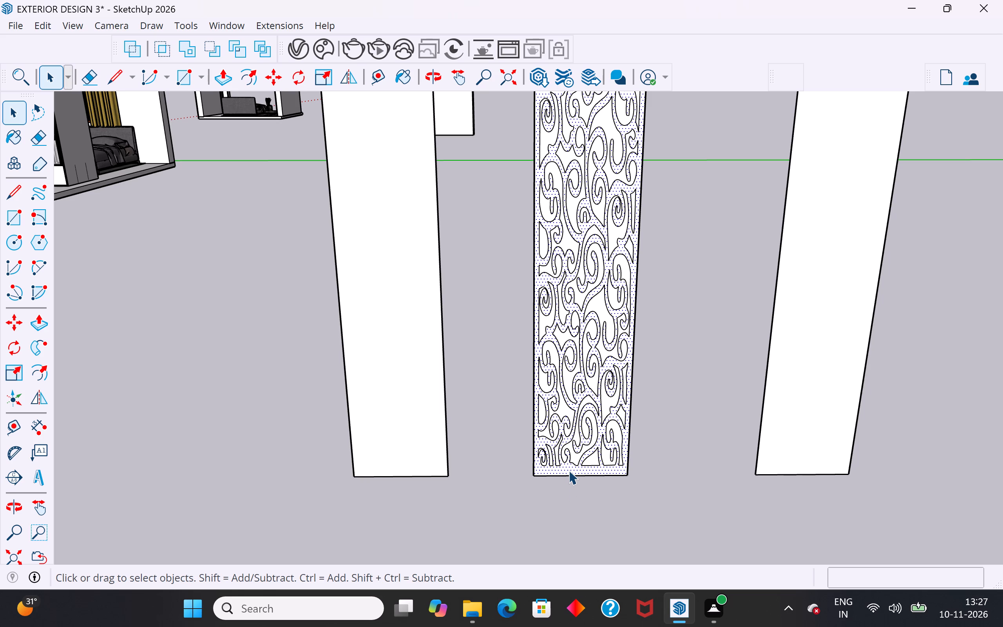
{"action": "scroll", "coordinate": [557, 498], "scroll_direction": "down", "scroll_amount": 10}
{"action": "middle_click_drag", "start_coordinate": [576, 495], "coordinate": [555, 465]}
{"action": "scroll", "coordinate": [562, 429], "scroll_direction": "up", "scroll_amount": 3}
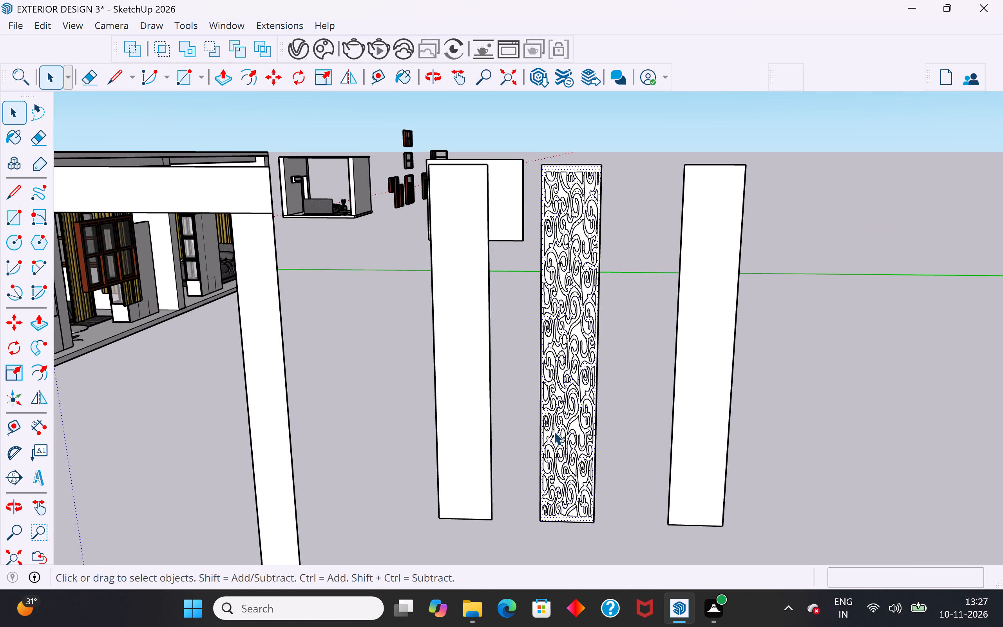
{"action": "scroll", "coordinate": [554, 431], "scroll_direction": "down", "scroll_amount": 2}
{"action": "left_click", "coordinate": [596, 444]}
{"action": "middle_click_drag", "start_coordinate": [589, 396], "coordinate": [570, 377]}
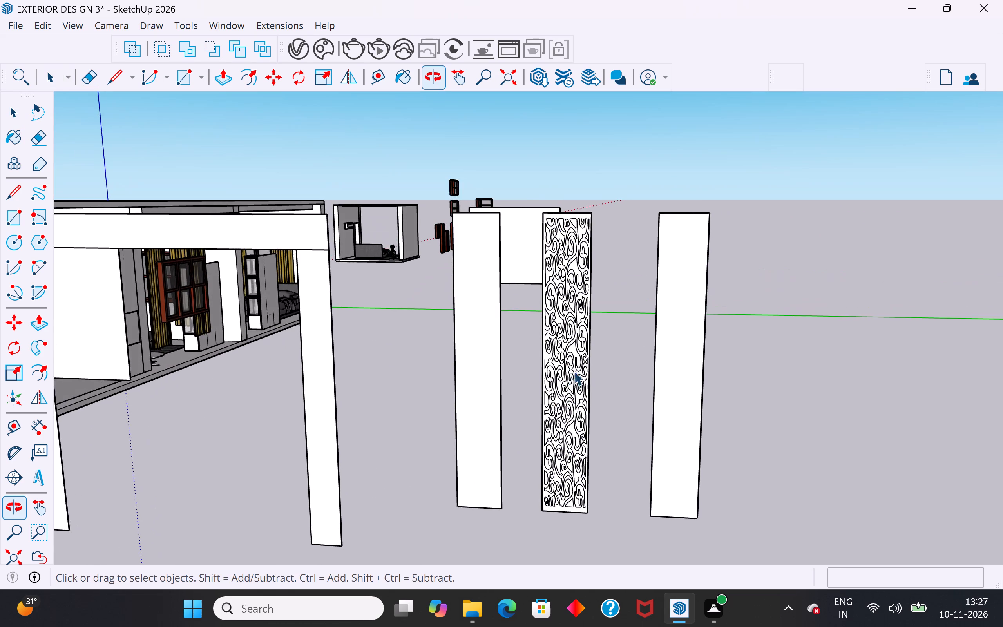
{"action": "scroll", "coordinate": [577, 358], "scroll_direction": "down", "scroll_amount": 5}
{"action": "middle_click_drag", "start_coordinate": [566, 398], "coordinate": [576, 458]}
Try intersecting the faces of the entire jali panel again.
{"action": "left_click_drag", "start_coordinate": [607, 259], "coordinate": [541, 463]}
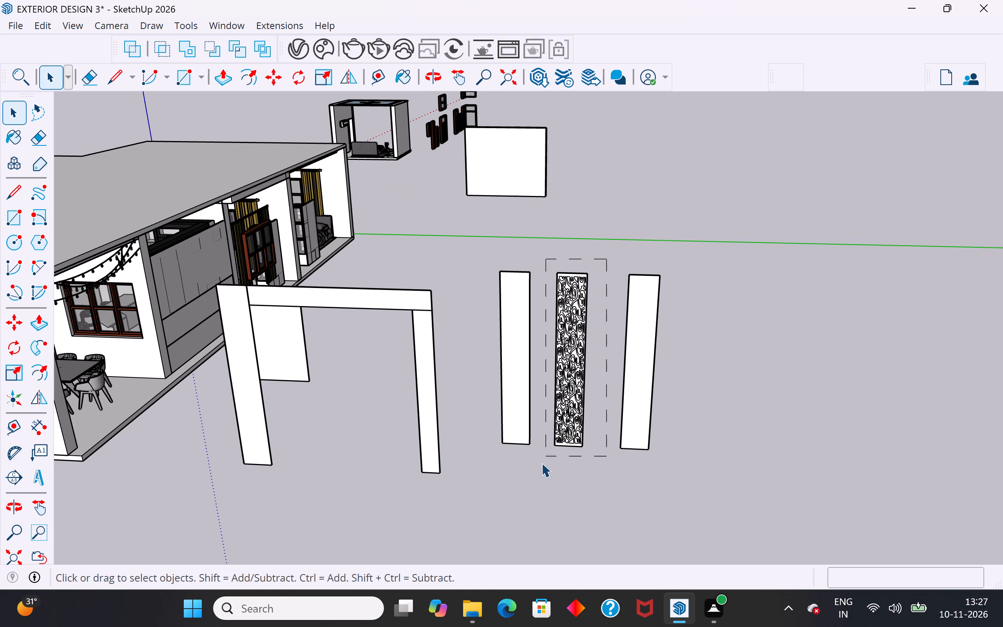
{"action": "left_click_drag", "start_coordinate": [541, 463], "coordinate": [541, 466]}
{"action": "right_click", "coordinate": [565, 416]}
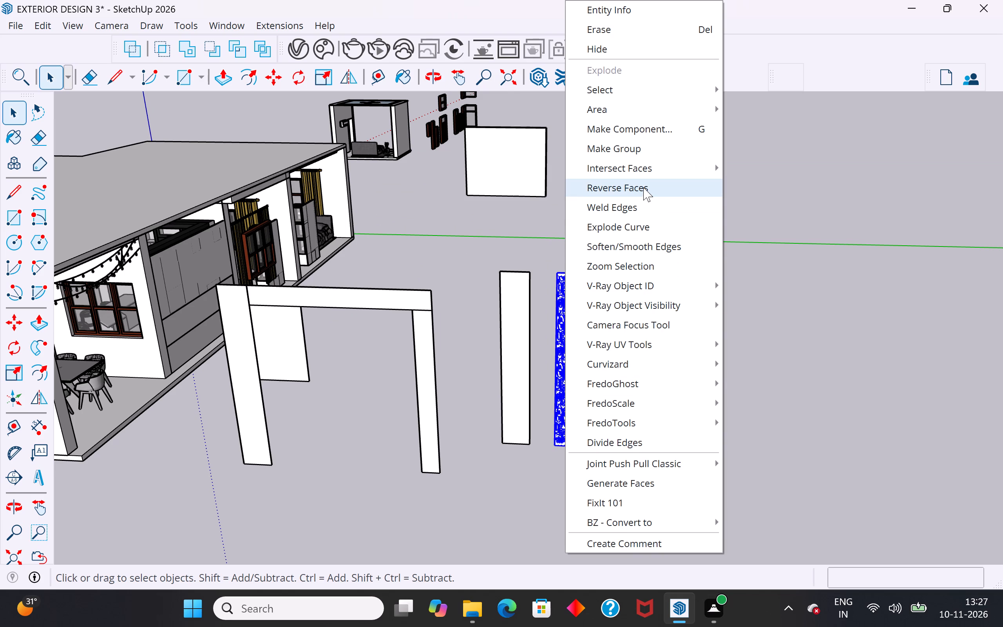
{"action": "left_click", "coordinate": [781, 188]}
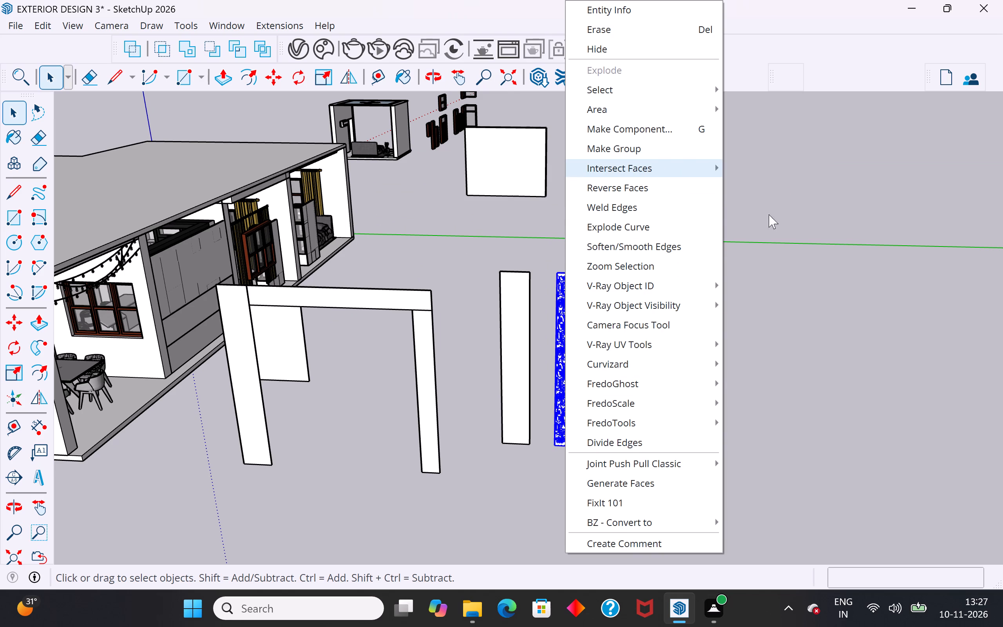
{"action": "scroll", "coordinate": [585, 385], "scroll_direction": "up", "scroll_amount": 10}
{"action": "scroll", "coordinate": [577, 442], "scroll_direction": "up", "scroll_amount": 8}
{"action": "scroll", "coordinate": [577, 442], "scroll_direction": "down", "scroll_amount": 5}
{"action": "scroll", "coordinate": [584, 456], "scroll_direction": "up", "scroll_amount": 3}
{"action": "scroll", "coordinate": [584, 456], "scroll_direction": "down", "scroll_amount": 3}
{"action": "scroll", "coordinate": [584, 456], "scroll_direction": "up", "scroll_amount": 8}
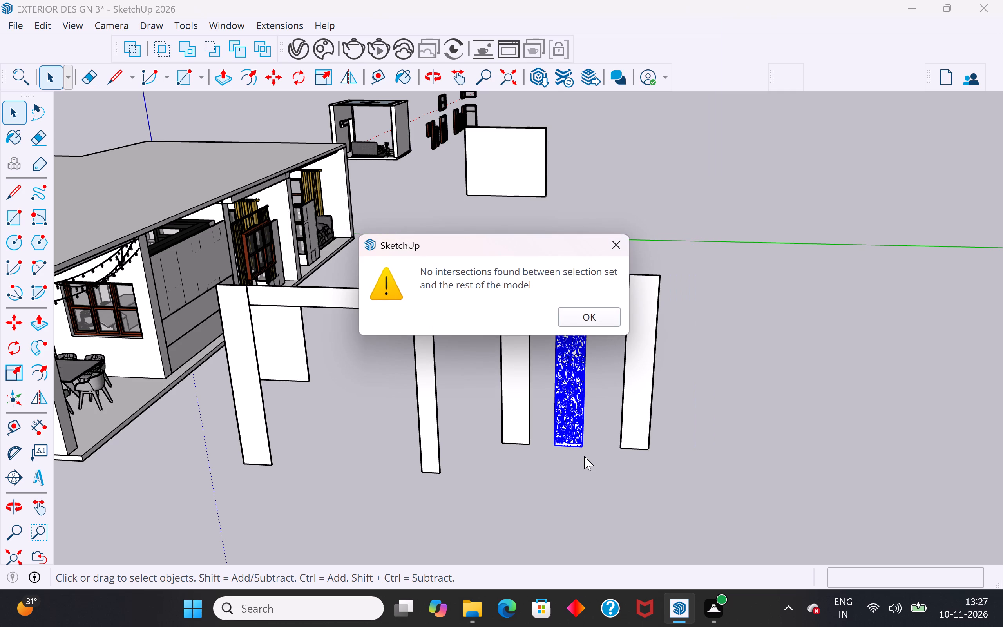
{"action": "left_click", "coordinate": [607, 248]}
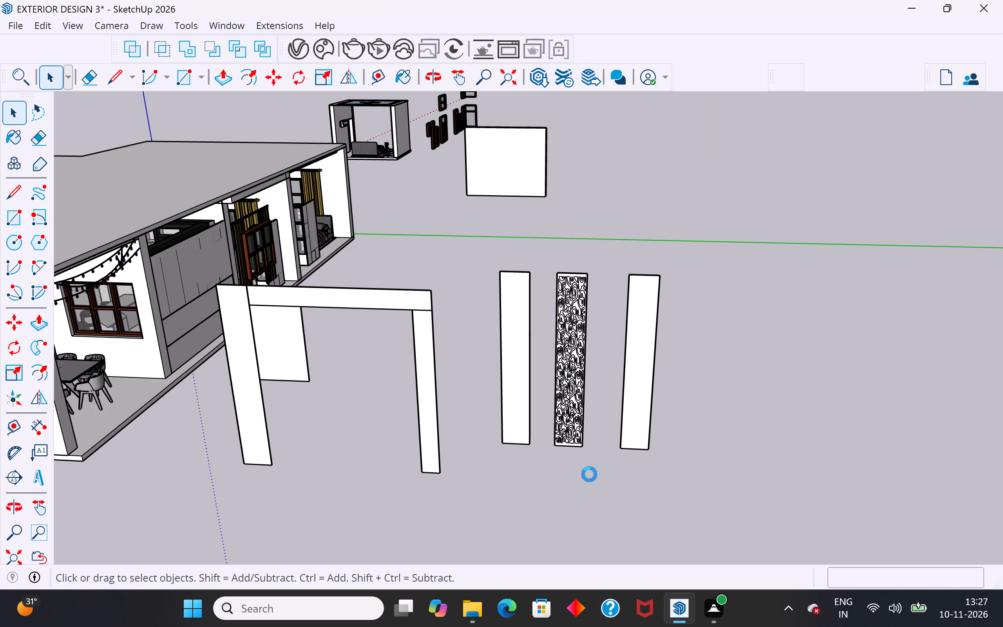
Examine how the scroll cutouts and border face select at the middle and top of the jali panel.
{"action": "left_click", "coordinate": [589, 474]}
{"action": "scroll", "coordinate": [589, 474], "scroll_direction": "up", "scroll_amount": 4}
{"action": "scroll", "coordinate": [584, 441], "scroll_direction": "up", "scroll_amount": 10}
{"action": "scroll", "coordinate": [576, 394], "scroll_direction": "up", "scroll_amount": 3}
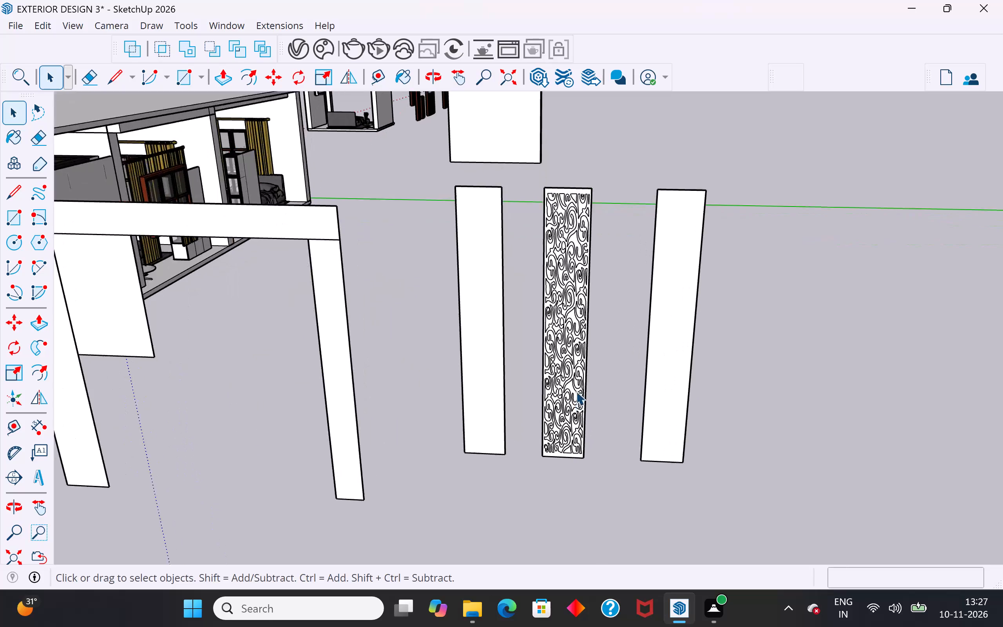
{"action": "scroll", "coordinate": [576, 391], "scroll_direction": "up", "scroll_amount": 11}
{"action": "left_click", "coordinate": [563, 377]}
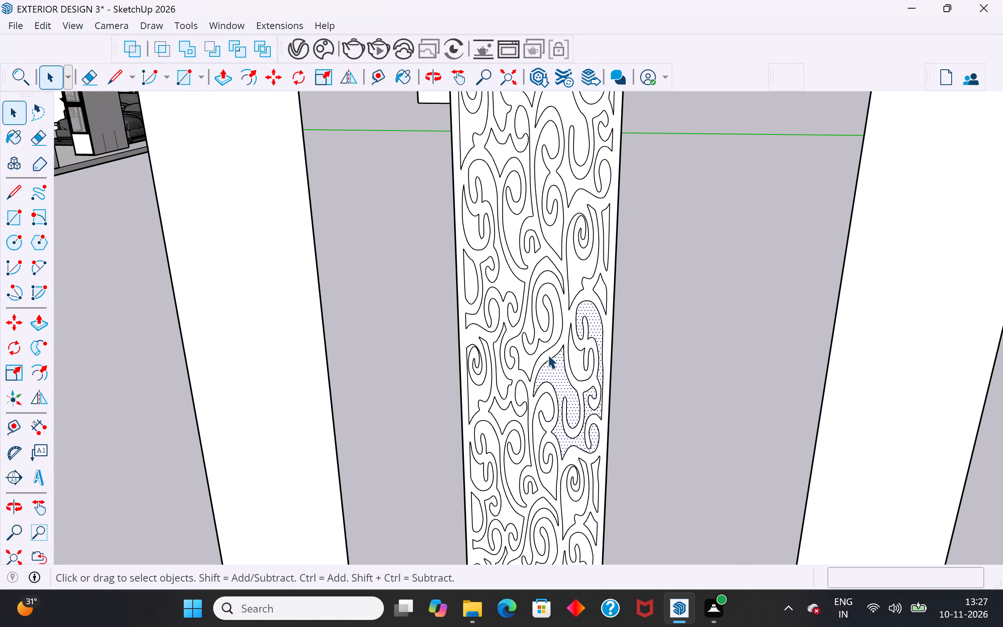
{"action": "left_click", "coordinate": [553, 314]}
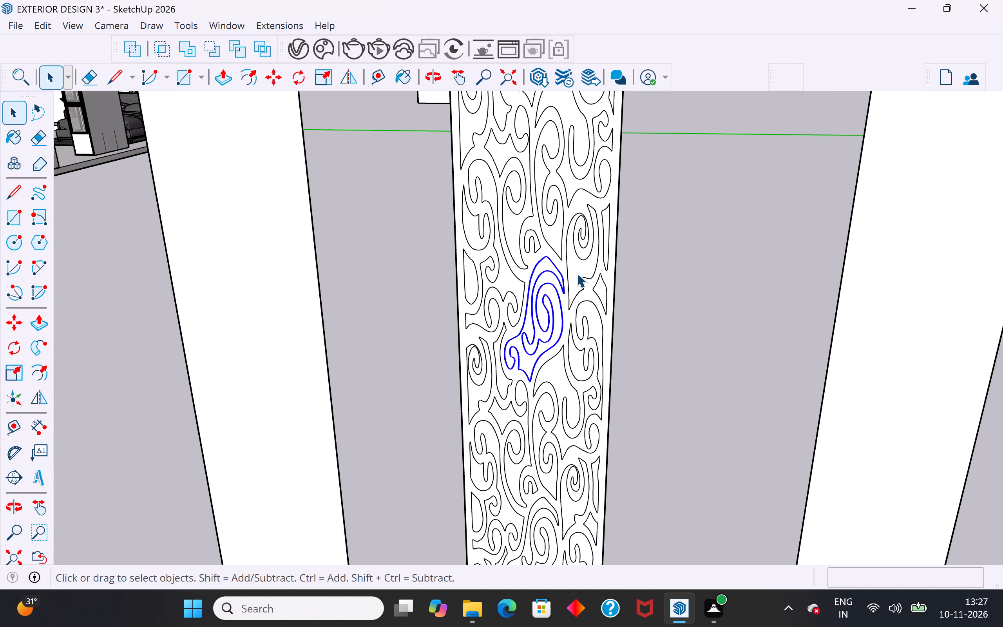
{"action": "left_click", "coordinate": [576, 268]}
{"action": "scroll", "coordinate": [571, 350], "scroll_direction": "down", "scroll_amount": 10}
{"action": "scroll", "coordinate": [543, 501], "scroll_direction": "down", "scroll_amount": 5}
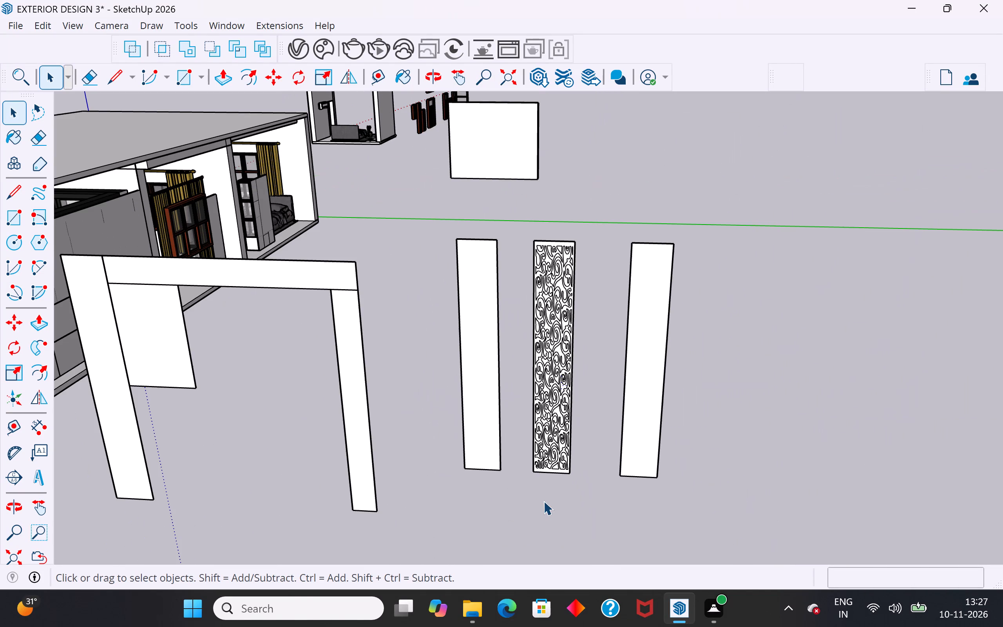
{"action": "scroll", "coordinate": [543, 225], "scroll_direction": "up", "scroll_amount": 2}
{"action": "scroll", "coordinate": [544, 269], "scroll_direction": "up", "scroll_amount": 4}
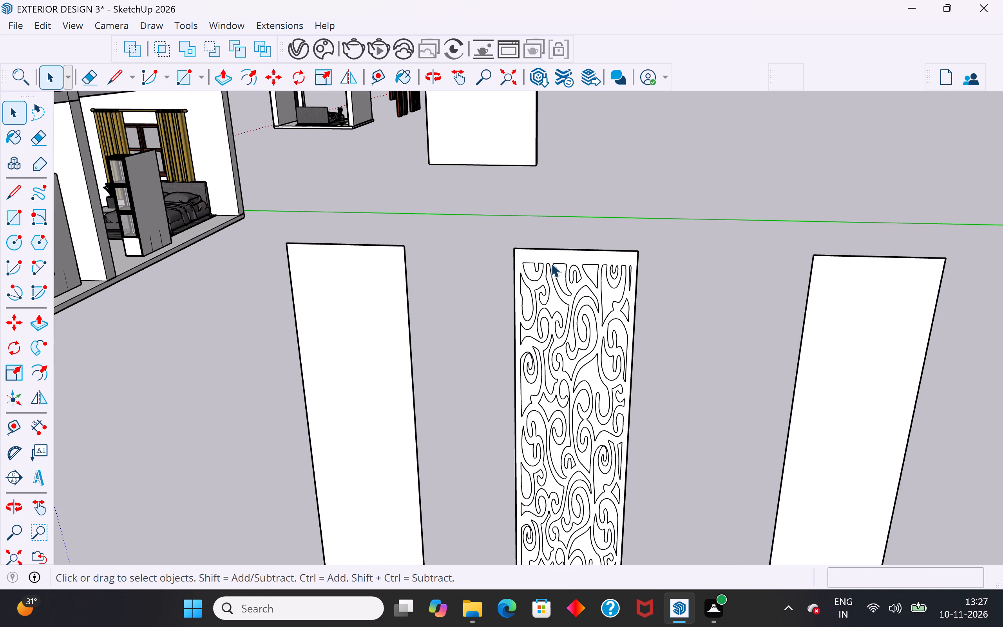
{"action": "left_click", "coordinate": [556, 255]}
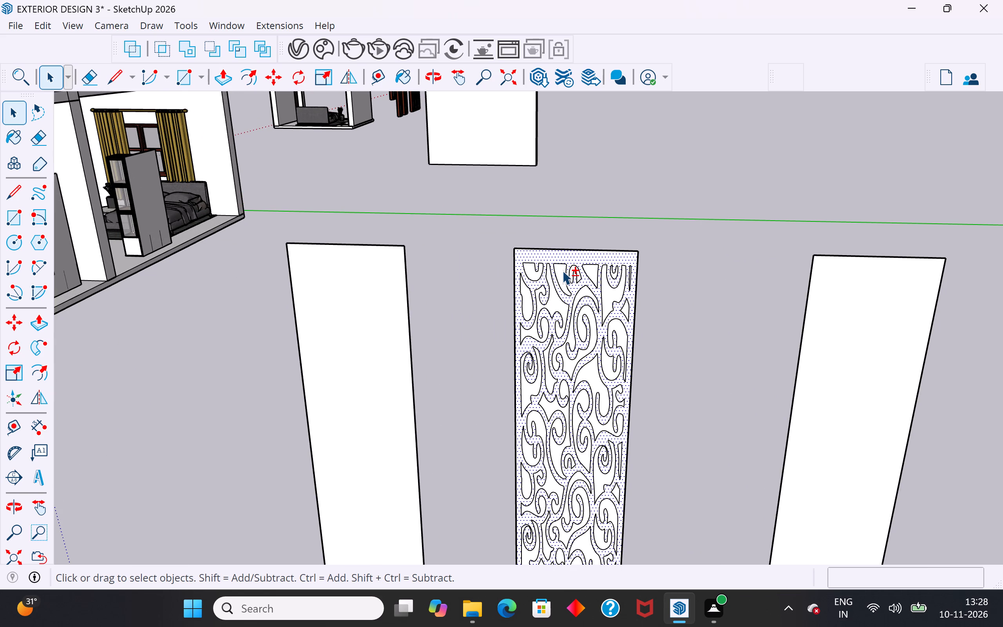
{"action": "left_click", "coordinate": [562, 270], "text": "shift"}
{"action": "left_click", "coordinate": [719, 346]}
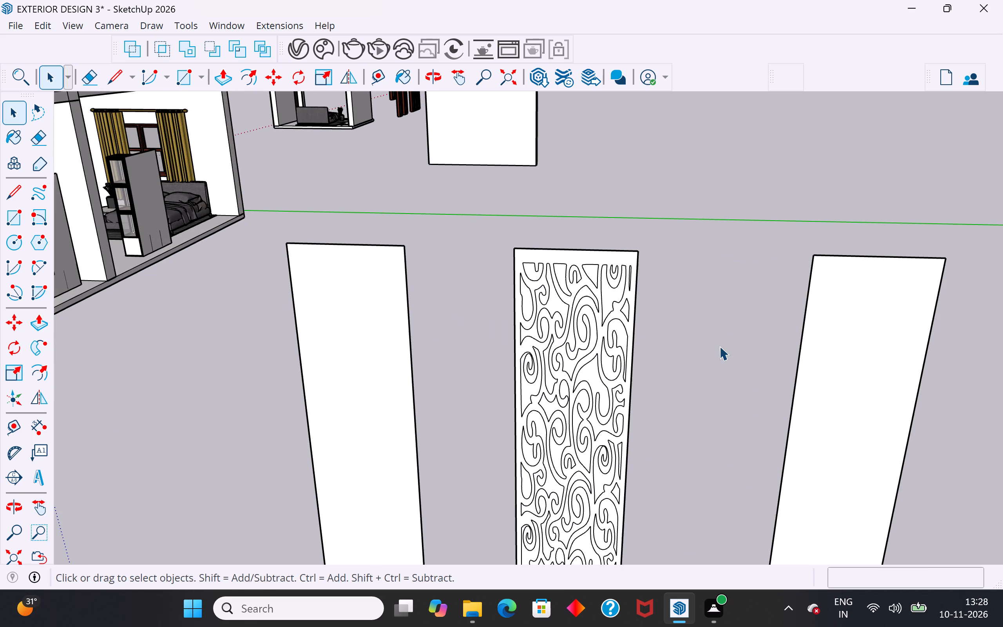
Delete the three small cutout faces at the top centre of the jali panel: both tapered ones and the curl between them.
{"action": "left_click", "coordinate": [559, 270]}
{"action": "key", "text": "Delete"}
{"action": "left_click", "coordinate": [591, 268]}
{"action": "key", "text": "Delete"}
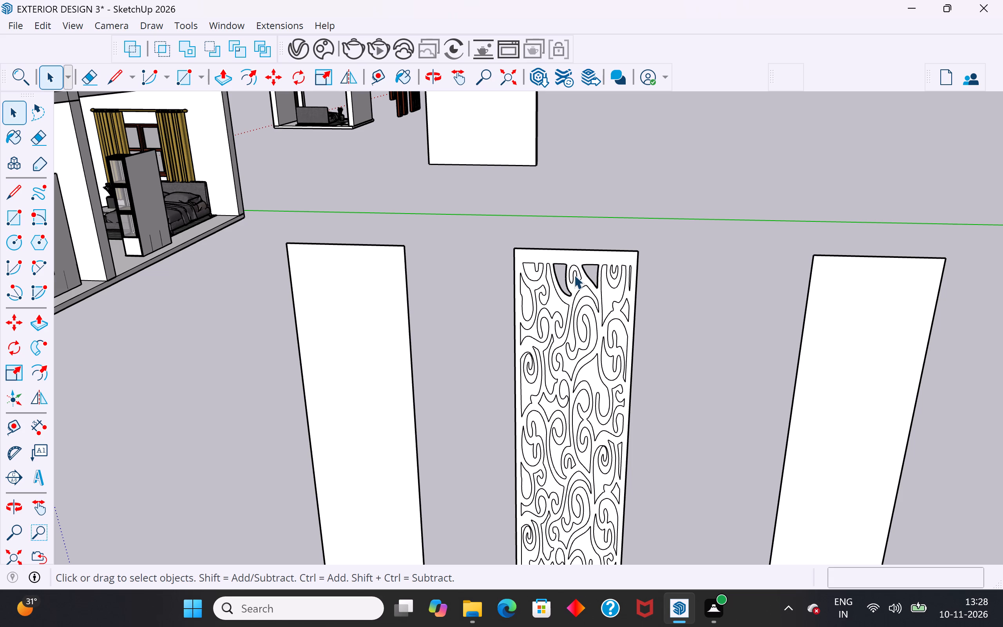
{"action": "scroll", "coordinate": [574, 275], "scroll_direction": "up", "scroll_amount": 9}
{"action": "left_click", "coordinate": [572, 256]}
{"action": "key", "text": "Delete"}
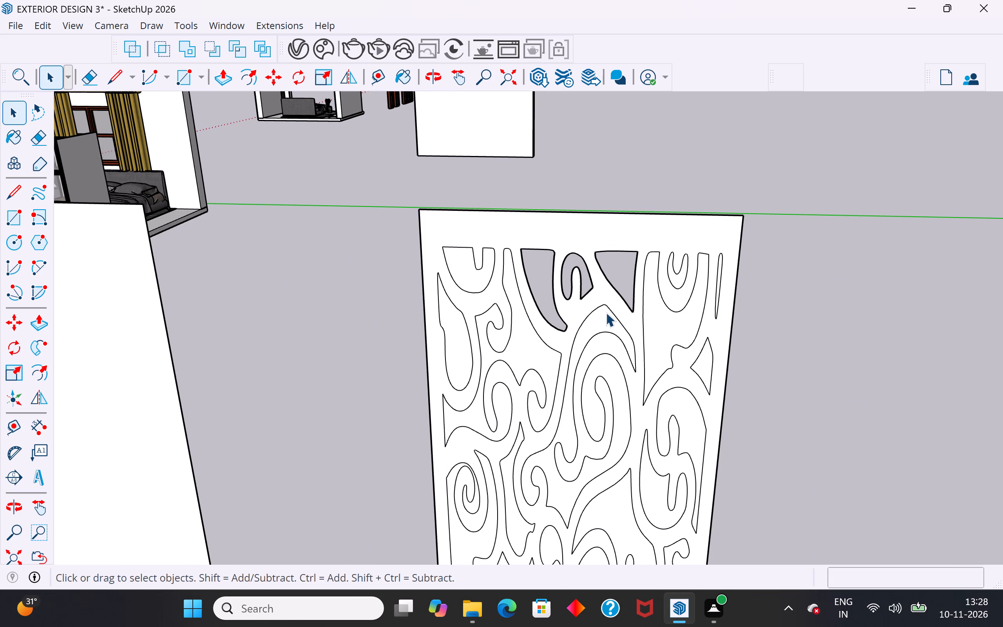
Delete the large central spiral face and the top-right cutout faces of the jali panel, including the U-shaped curl and narrow sliver.
{"action": "left_click", "coordinate": [606, 315]}
{"action": "key", "text": "Delete"}
{"action": "left_click", "coordinate": [653, 304]}
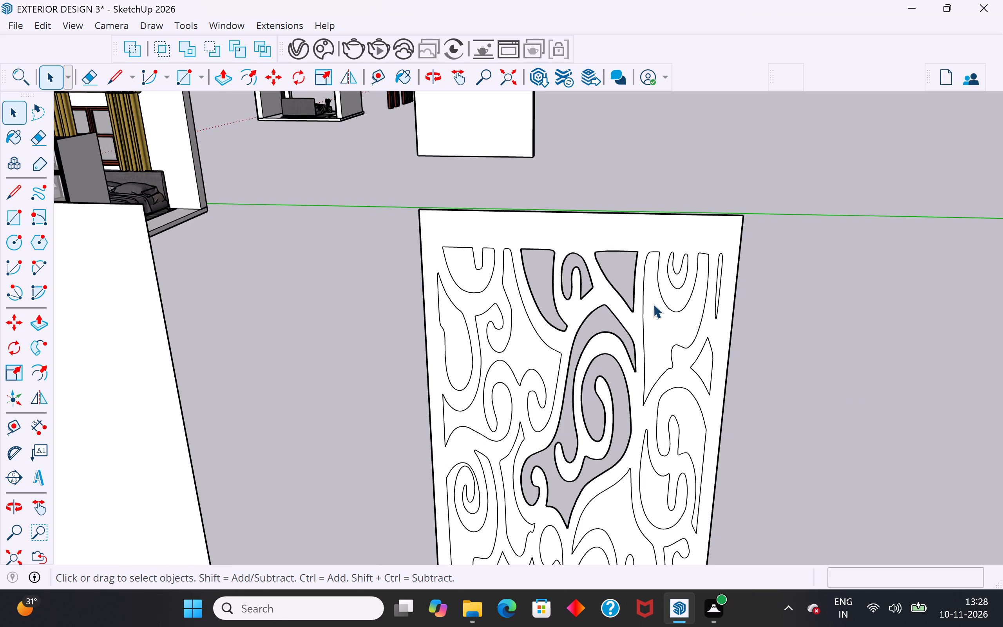
{"action": "key", "text": "Delete"}
{"action": "scroll", "coordinate": [715, 286], "scroll_direction": "up", "scroll_amount": 14}
{"action": "left_click", "coordinate": [730, 232]}
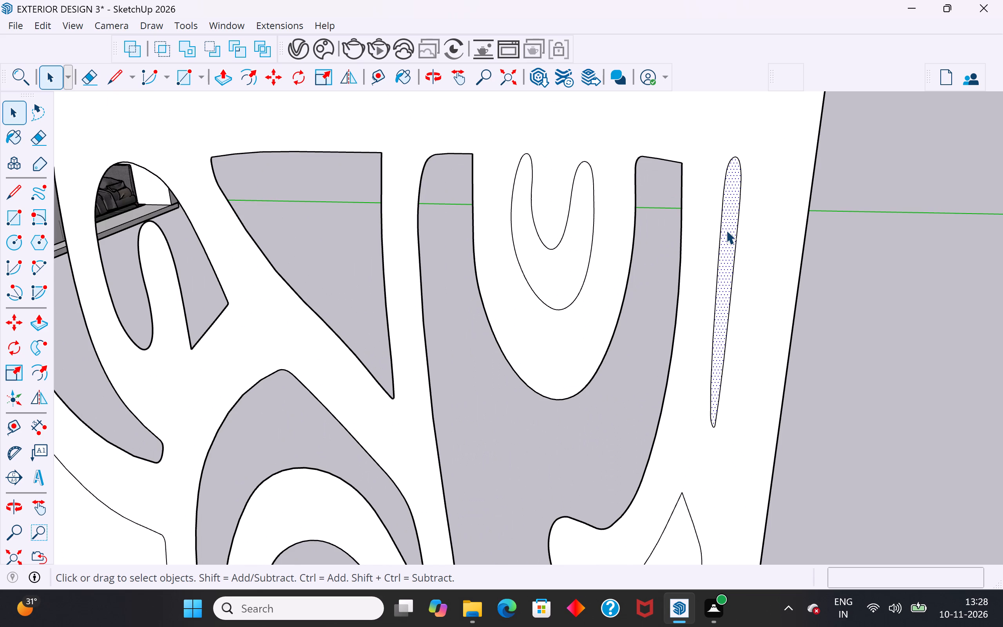
{"action": "key", "text": "Delete"}
{"action": "left_click", "coordinate": [574, 233]}
{"action": "key", "text": "Delete"}
Delete the three scroll cutout faces in the upper-left part of the jali panel.
{"action": "scroll", "coordinate": [698, 236], "scroll_direction": "down", "scroll_amount": 12}
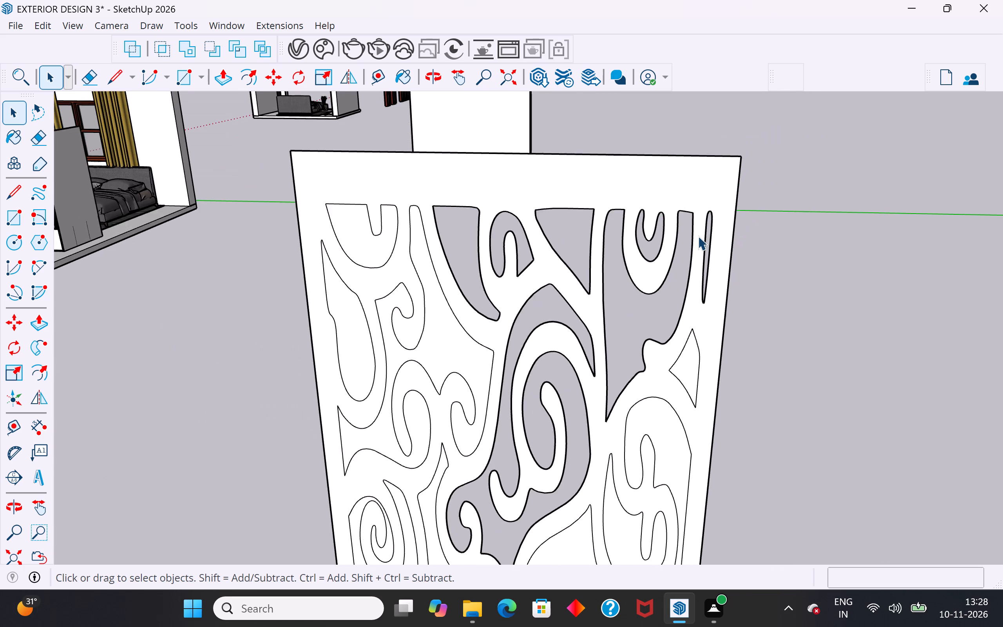
{"action": "scroll", "coordinate": [698, 236], "scroll_direction": "down", "scroll_amount": 5}
{"action": "scroll", "coordinate": [534, 270], "scroll_direction": "up", "scroll_amount": 3}
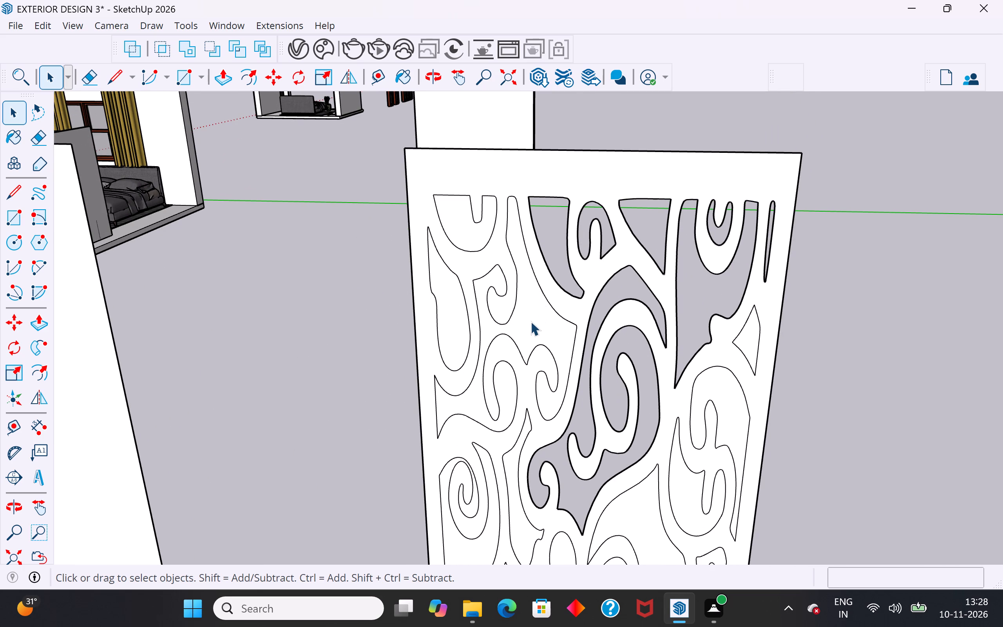
{"action": "left_click", "coordinate": [530, 321]}
{"action": "key", "text": "Delete"}
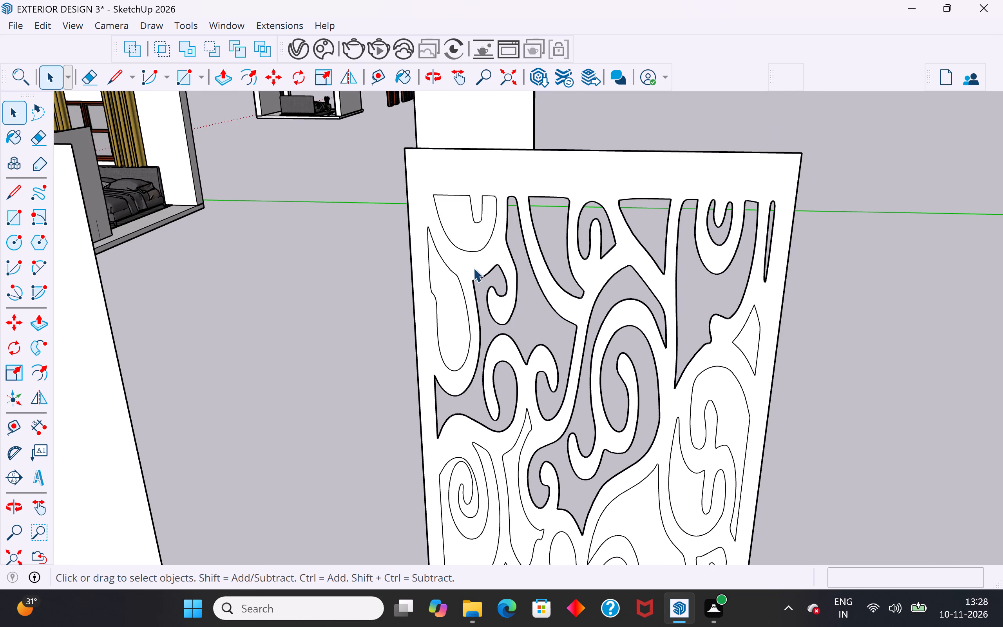
{"action": "left_click", "coordinate": [469, 232]}
{"action": "key", "text": "Delete"}
{"action": "left_click", "coordinate": [452, 309]}
{"action": "key", "text": "Delete"}
Delete the jali panel's right-side cutouts below the top row: the two S-scroll faces, the small triangle and the U-curl face beneath.
{"action": "scroll", "coordinate": [521, 324], "scroll_direction": "down", "scroll_amount": 5}
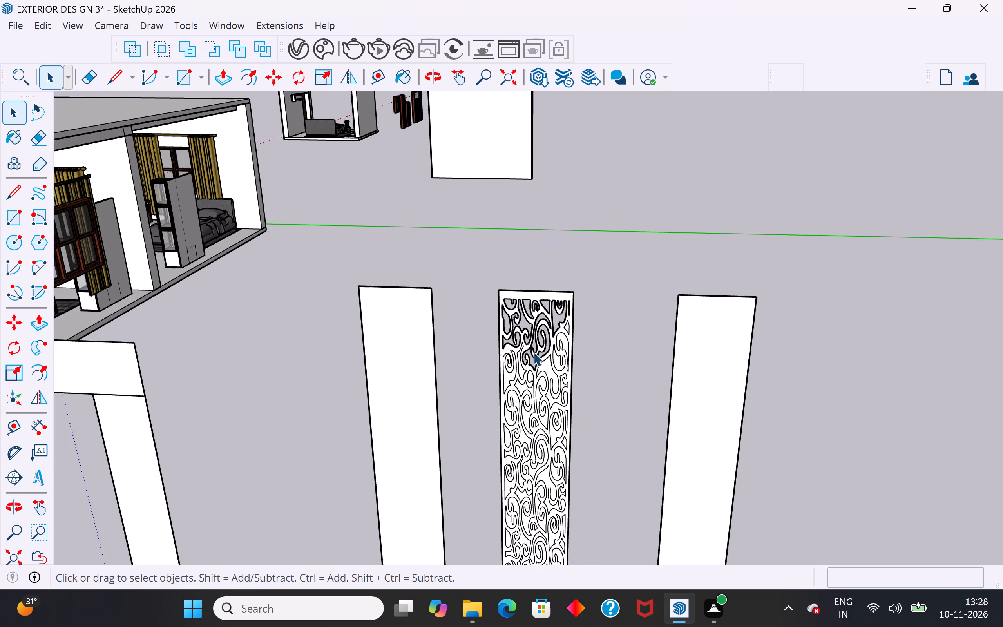
{"action": "scroll", "coordinate": [537, 365], "scroll_direction": "up", "scroll_amount": 13}
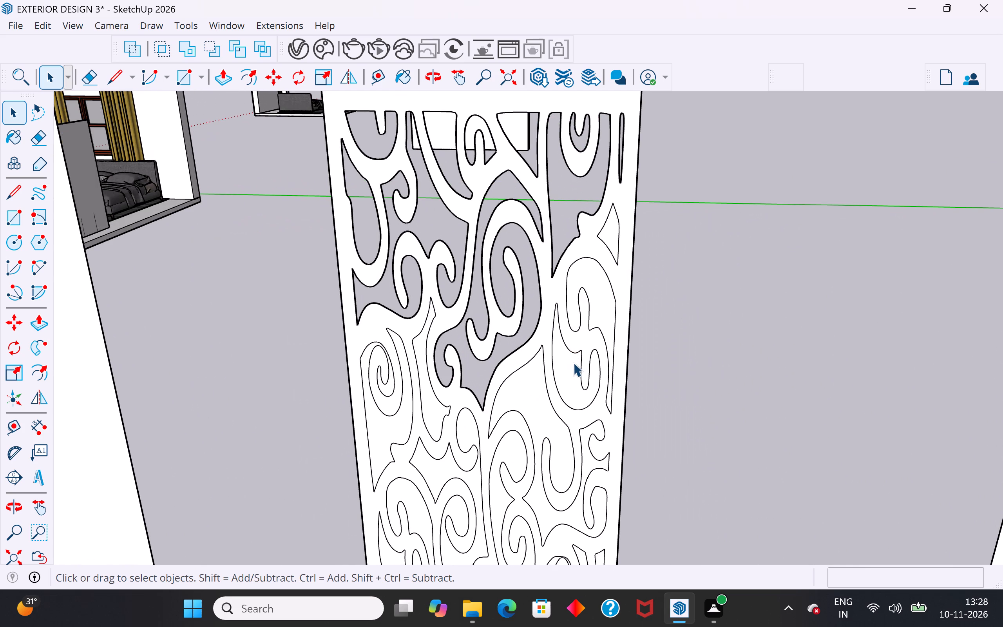
{"action": "left_click", "coordinate": [573, 362]}
{"action": "key", "text": "Delete"}
{"action": "left_click", "coordinate": [593, 299]}
{"action": "key", "text": "Delete"}
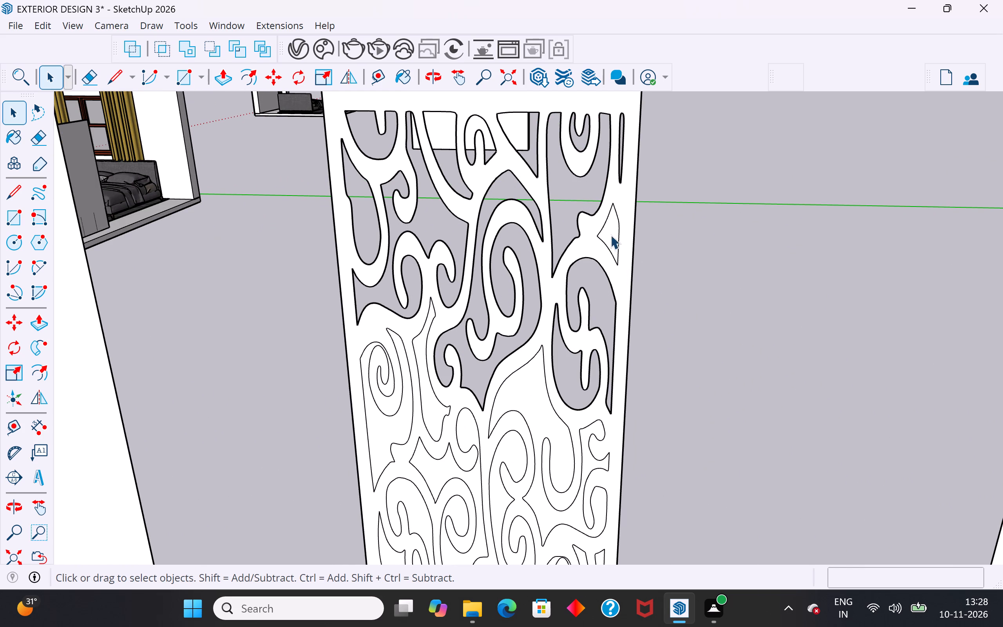
{"action": "left_click", "coordinate": [610, 235]}
{"action": "key", "text": "Delete"}
{"action": "scroll", "coordinate": [585, 356], "scroll_direction": "down", "scroll_amount": 5}
{"action": "left_click", "coordinate": [542, 385]}
{"action": "key", "text": "Delete"}
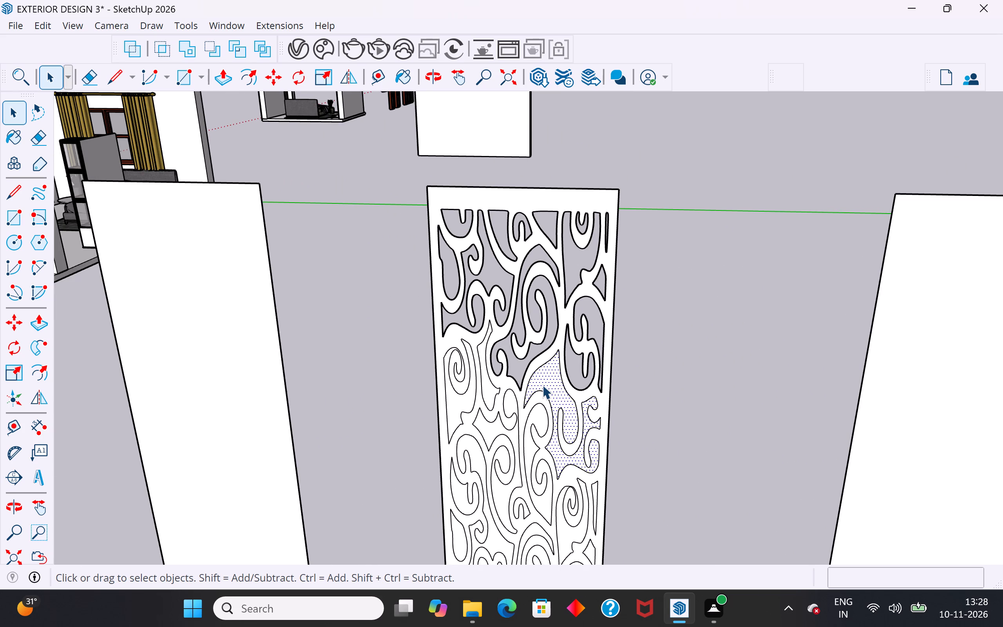
Delete the left spiral face, the tapered stem face beside it and the adjoining curl face with pointed crown on the jali panel.
{"action": "scroll", "coordinate": [542, 385], "scroll_direction": "down", "scroll_amount": 5}
{"action": "scroll", "coordinate": [522, 383], "scroll_direction": "up", "scroll_amount": 18}
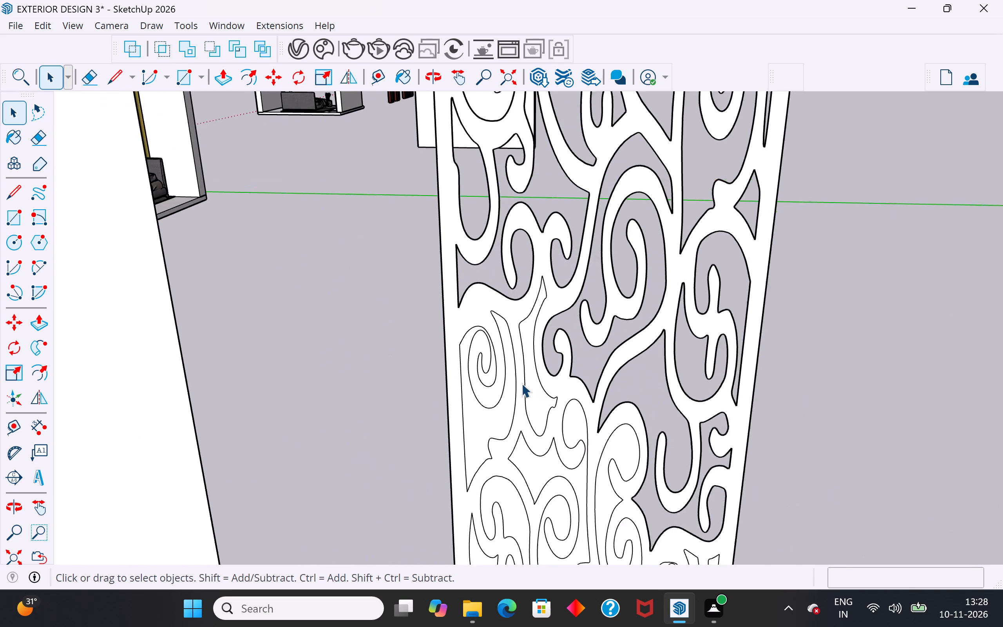
{"action": "scroll", "coordinate": [521, 383], "scroll_direction": "up", "scroll_amount": 2}
{"action": "left_click", "coordinate": [488, 436]}
{"action": "key", "text": "Delete"}
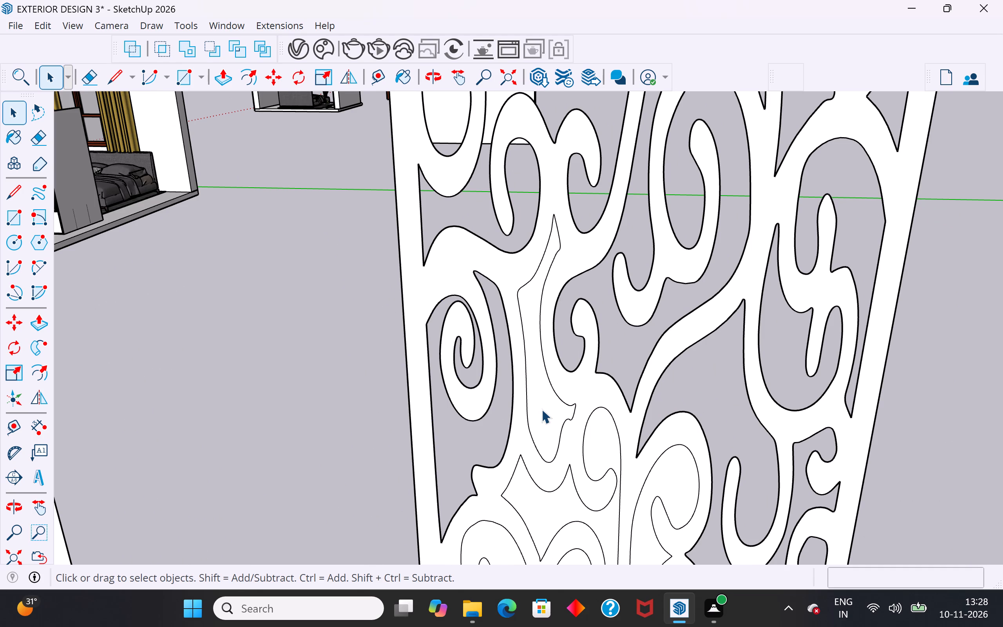
{"action": "left_click", "coordinate": [541, 409]}
{"action": "key", "text": "Delete"}
{"action": "left_click", "coordinate": [597, 451]}
{"action": "key", "text": "Delete"}
Delete the tall double-curl cutout face near the centre of the jali panel.
{"action": "scroll", "coordinate": [655, 352], "scroll_direction": "down", "scroll_amount": 4}
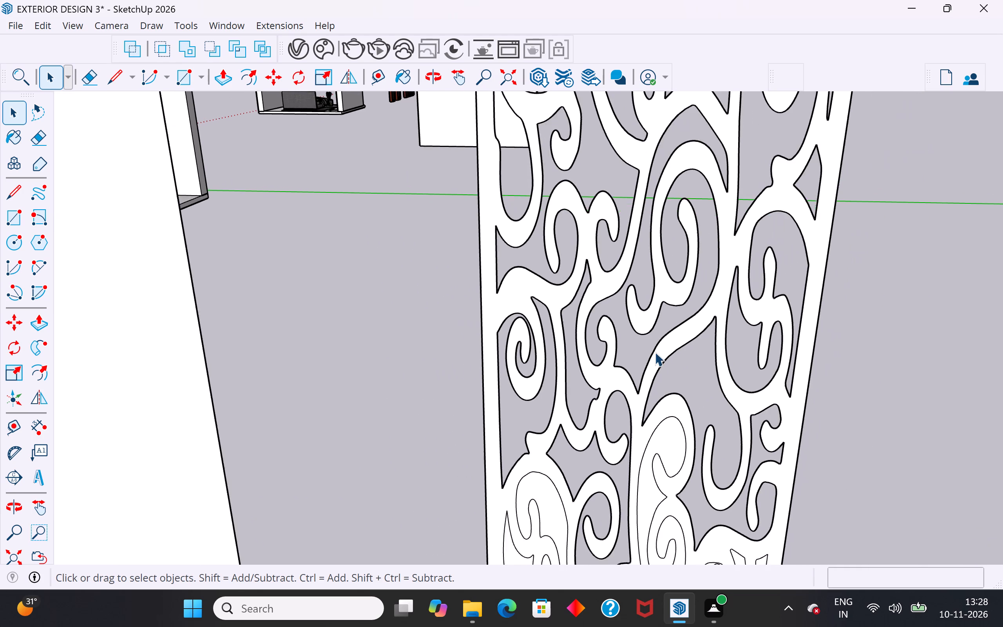
{"action": "scroll", "coordinate": [655, 352], "scroll_direction": "down", "scroll_amount": 5}
{"action": "left_click", "coordinate": [664, 508]}
{"action": "key", "text": "Delete"}
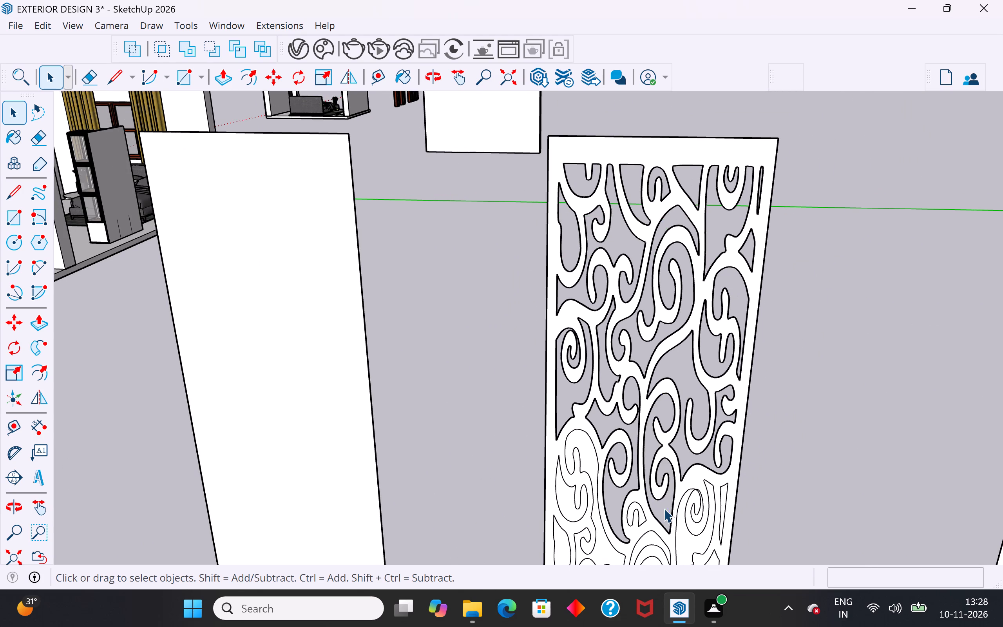
Delete the narrow tapered sliver and the adjacent spiral face along the jali panel's right side, below the U-curl opening.
{"action": "scroll", "coordinate": [622, 311], "scroll_direction": "down", "scroll_amount": 4}
{"action": "scroll", "coordinate": [684, 445], "scroll_direction": "up", "scroll_amount": 1}
{"action": "scroll", "coordinate": [684, 445], "scroll_direction": "down", "scroll_amount": 6}
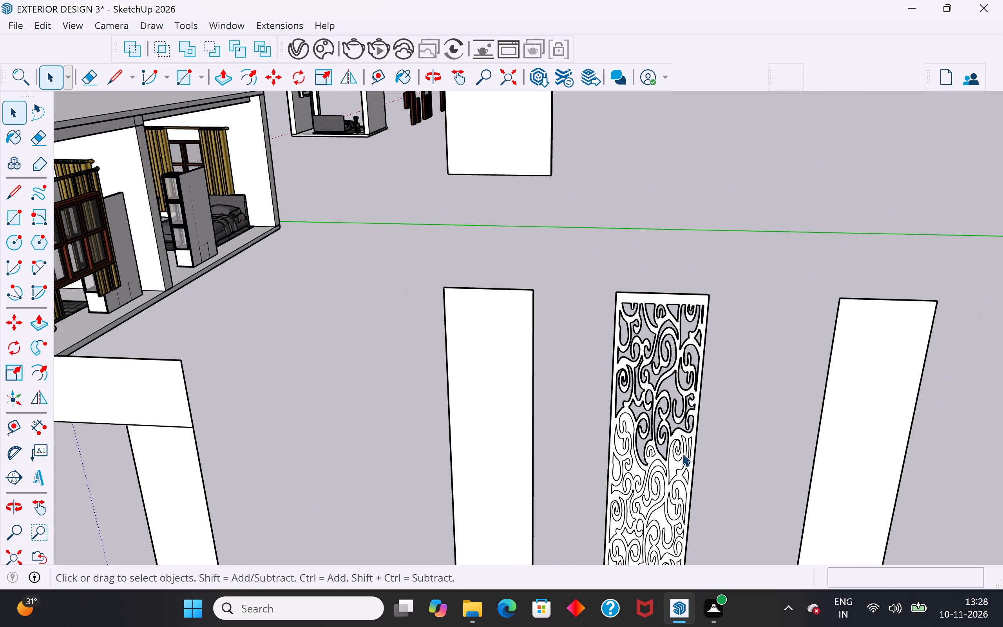
{"action": "scroll", "coordinate": [648, 301], "scroll_direction": "down", "scroll_amount": 4}
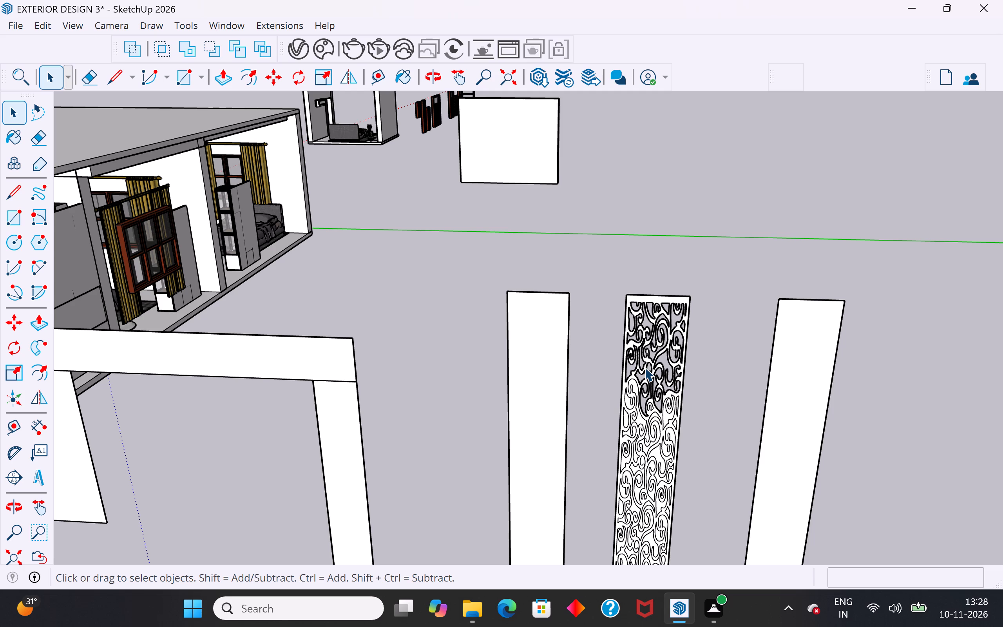
{"action": "scroll", "coordinate": [689, 413], "scroll_direction": "up", "scroll_amount": 13}
{"action": "scroll", "coordinate": [655, 356], "scroll_direction": "up", "scroll_amount": 4}
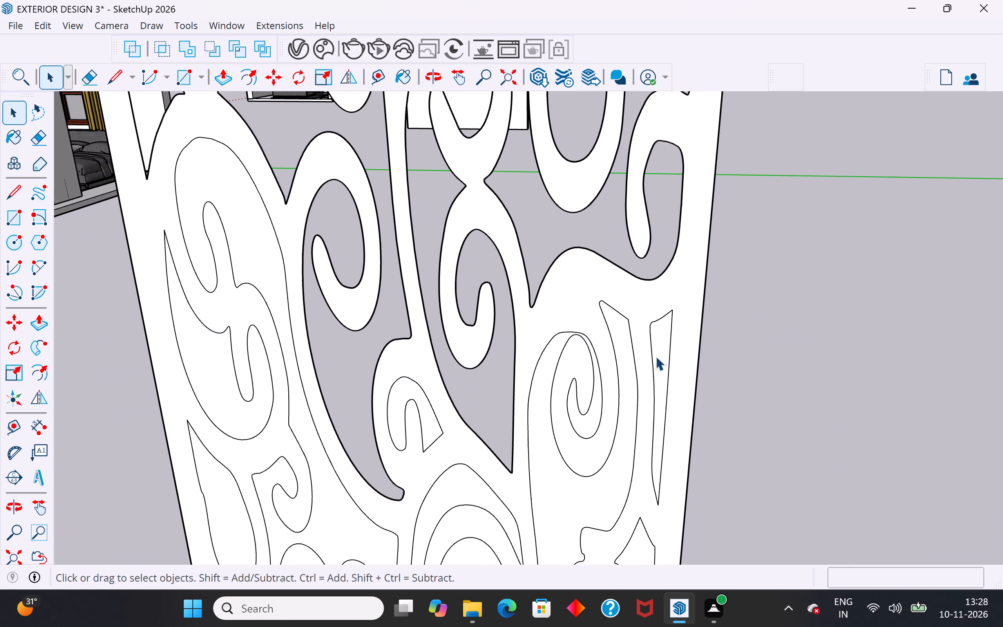
{"action": "left_click", "coordinate": [657, 342]}
{"action": "key", "text": "Delete"}
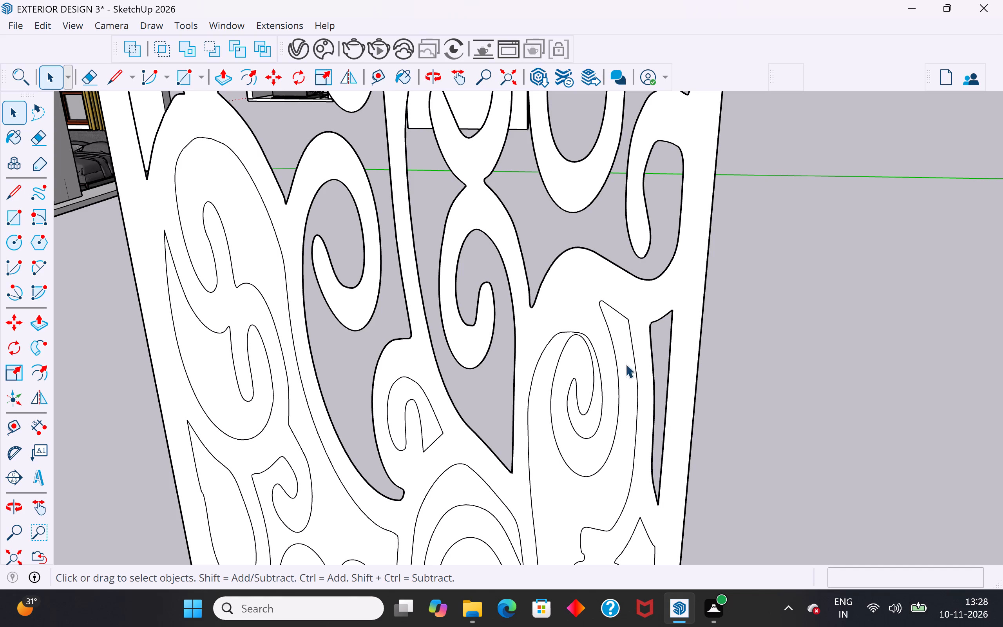
{"action": "scroll", "coordinate": [650, 388], "scroll_direction": "down", "scroll_amount": 6}
{"action": "left_click", "coordinate": [608, 443]}
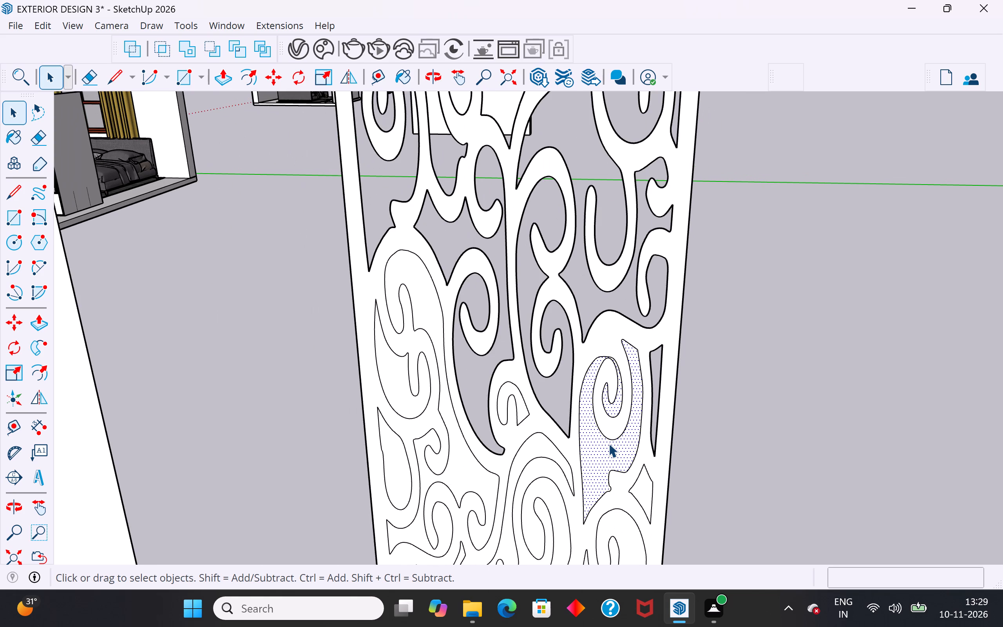
{"action": "key", "text": "Delete"}
Delete the small hooked curl face at the centre of the jali panel and the large spiral face directly beneath it.
{"action": "scroll", "coordinate": [706, 340], "scroll_direction": "down", "scroll_amount": 4}
{"action": "scroll", "coordinate": [646, 417], "scroll_direction": "up", "scroll_amount": 9}
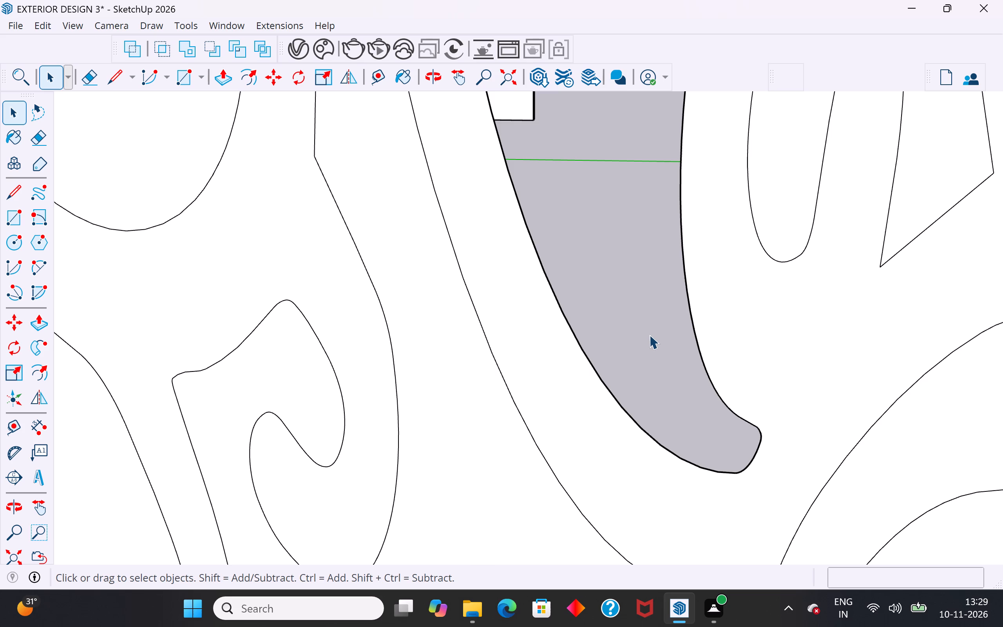
{"action": "scroll", "coordinate": [649, 335], "scroll_direction": "down", "scroll_amount": 5}
{"action": "middle_click_drag", "start_coordinate": [659, 370], "coordinate": [697, 373]}
{"action": "scroll", "coordinate": [669, 335], "scroll_direction": "up", "scroll_amount": 7}
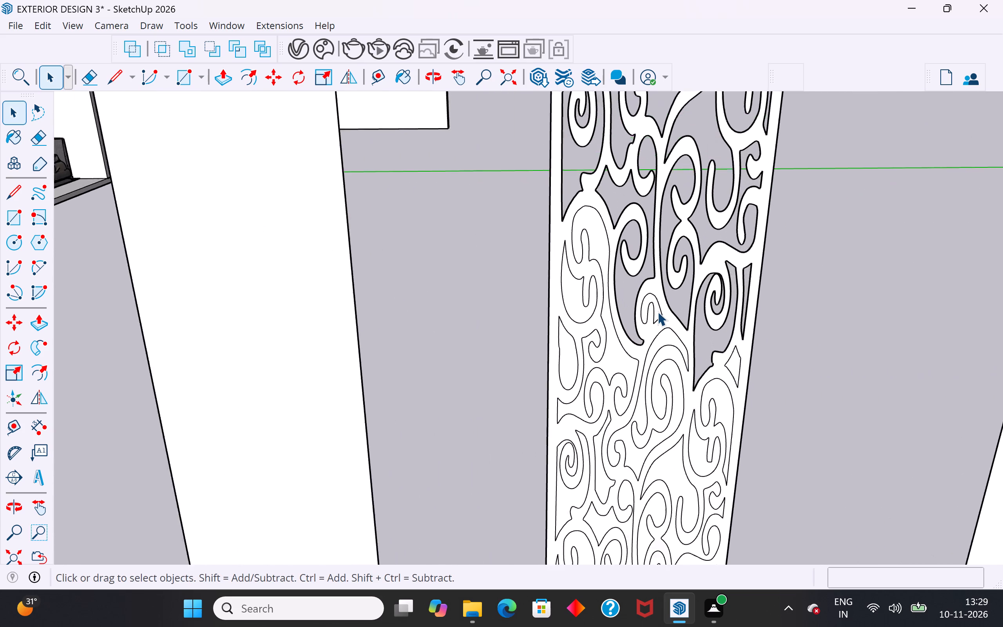
{"action": "scroll", "coordinate": [657, 312], "scroll_direction": "up", "scroll_amount": 2}
{"action": "left_click", "coordinate": [657, 312]}
{"action": "key", "text": "Delete"}
{"action": "left_click", "coordinate": [674, 346]}
{"action": "key", "text": "Delete"}
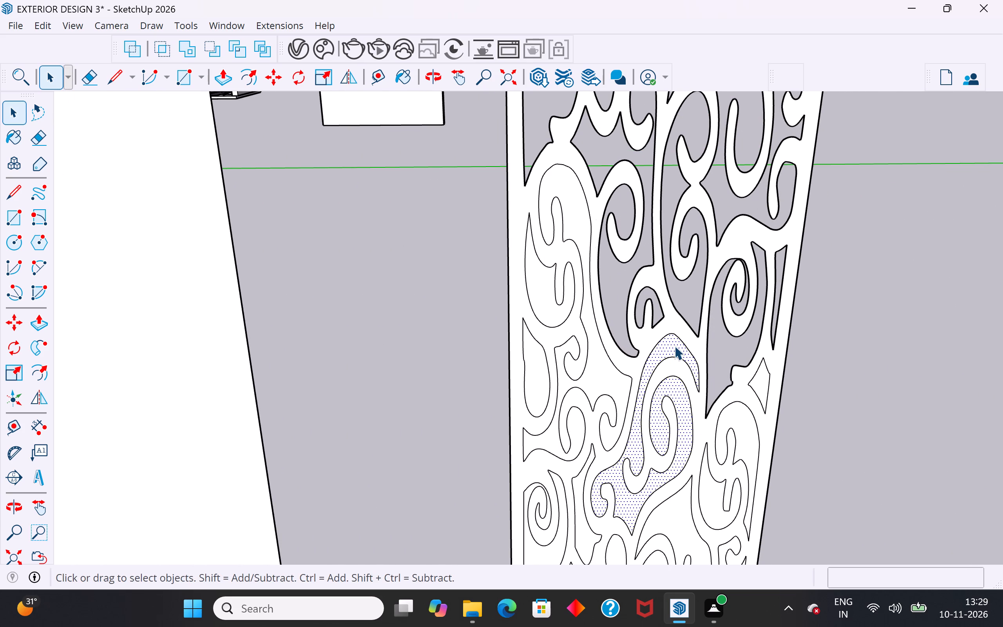
Delete the next pair of S-scroll faces on the jali panel's right side and the U-curl face below them.
{"action": "left_click", "coordinate": [739, 416]}
{"action": "key", "text": "Delete"}
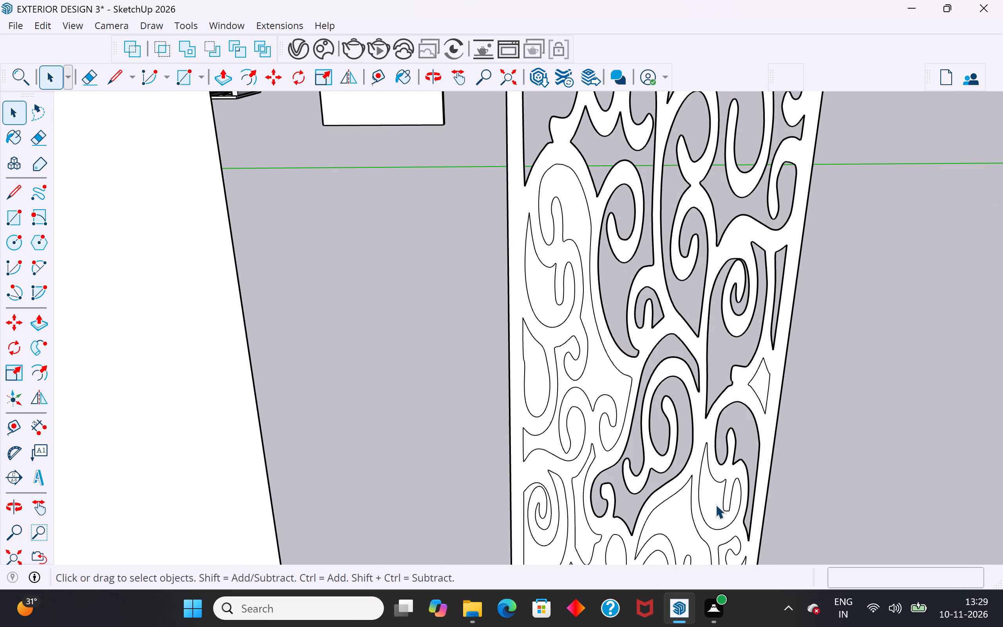
{"action": "left_click", "coordinate": [715, 504]}
{"action": "key", "text": "Delete"}
{"action": "scroll", "coordinate": [695, 368], "scroll_direction": "down", "scroll_amount": 4}
{"action": "scroll", "coordinate": [683, 459], "scroll_direction": "up", "scroll_amount": 4}
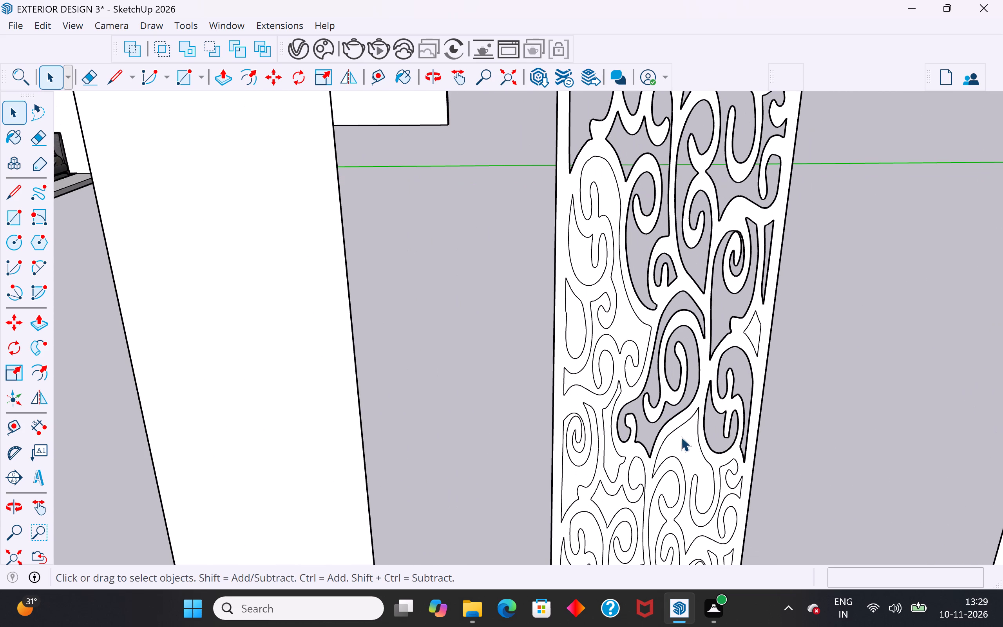
{"action": "left_click", "coordinate": [681, 437]}
{"action": "key", "text": "Delete"}
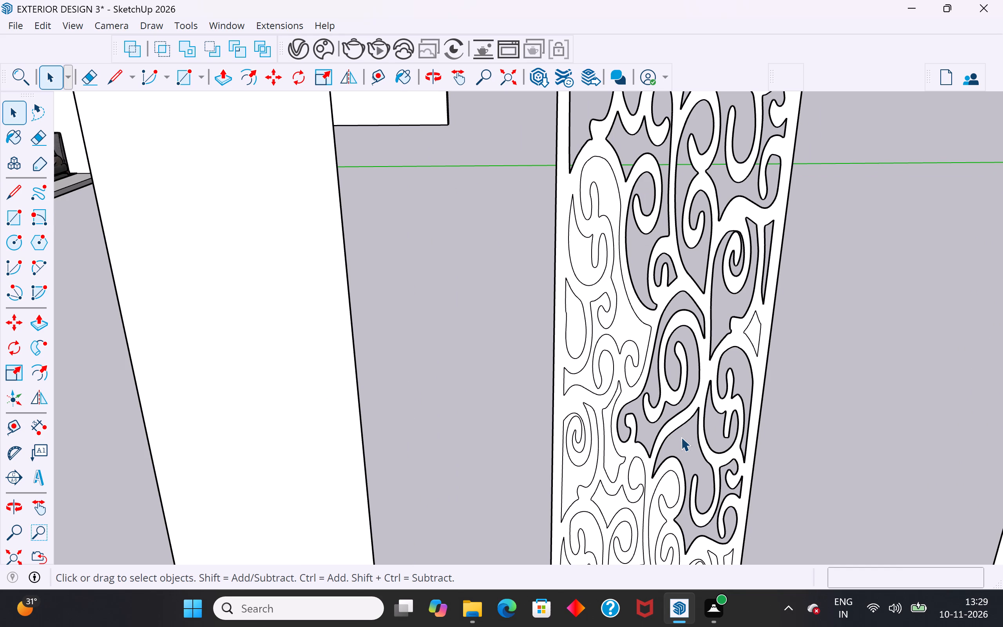
Delete the two S-scroll faces and the U-shaped scroll face along the left side of the jali panel.
{"action": "left_click", "coordinate": [604, 191]}
{"action": "key", "text": "Delete"}
{"action": "left_click", "coordinate": [573, 319]}
{"action": "key", "text": "Delete"}
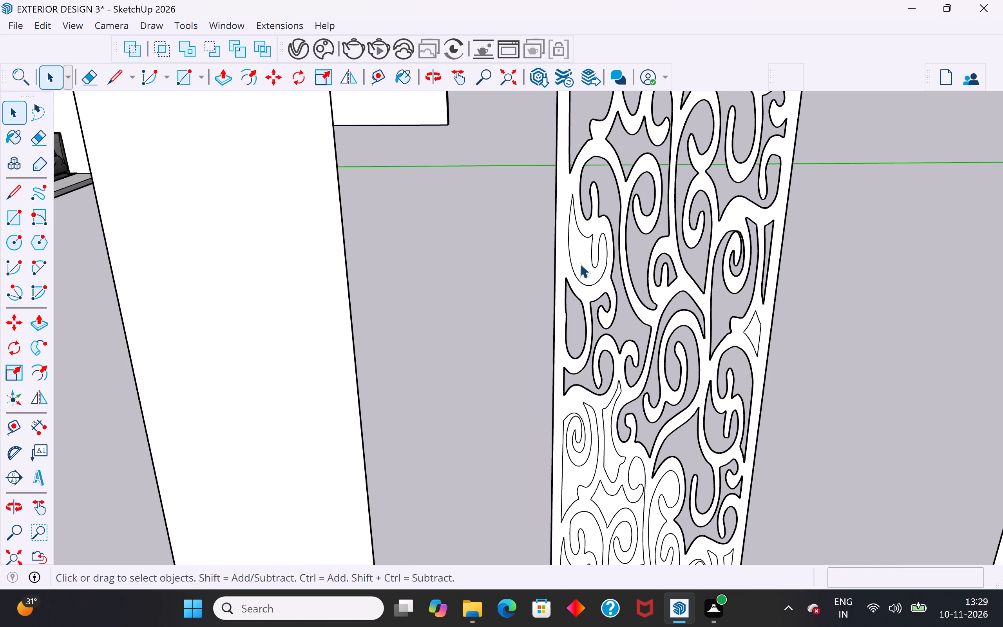
{"action": "left_click", "coordinate": [580, 259]}
{"action": "key", "text": "Delete"}
Delete the next double-curl face at the jali panel's centre and the spiral face to its lower right.
{"action": "scroll", "coordinate": [580, 259], "scroll_direction": "down", "scroll_amount": 6}
{"action": "scroll", "coordinate": [604, 369], "scroll_direction": "up", "scroll_amount": 8}
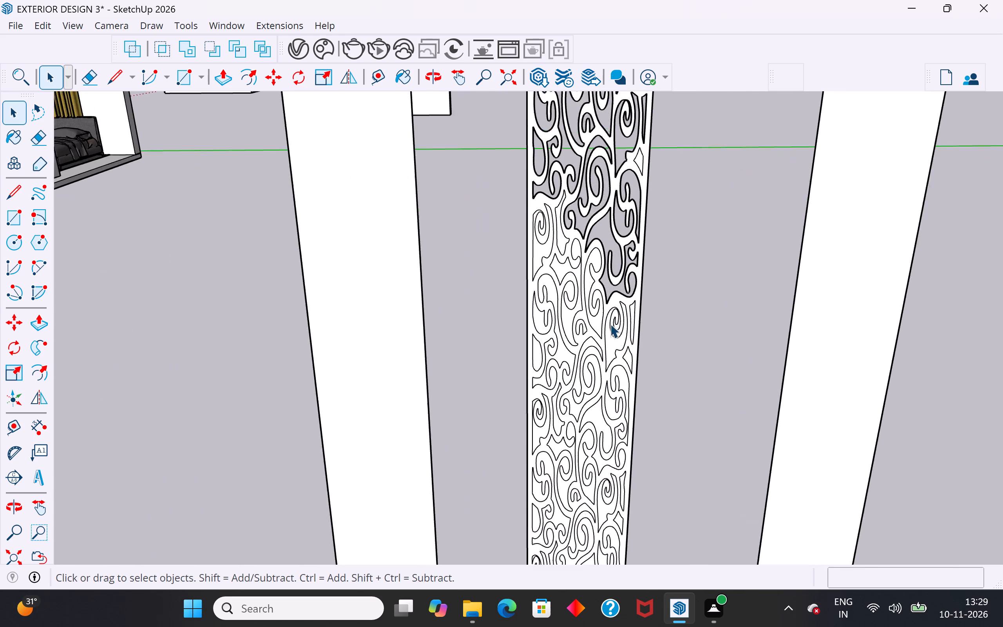
{"action": "scroll", "coordinate": [610, 324], "scroll_direction": "up", "scroll_amount": 9}
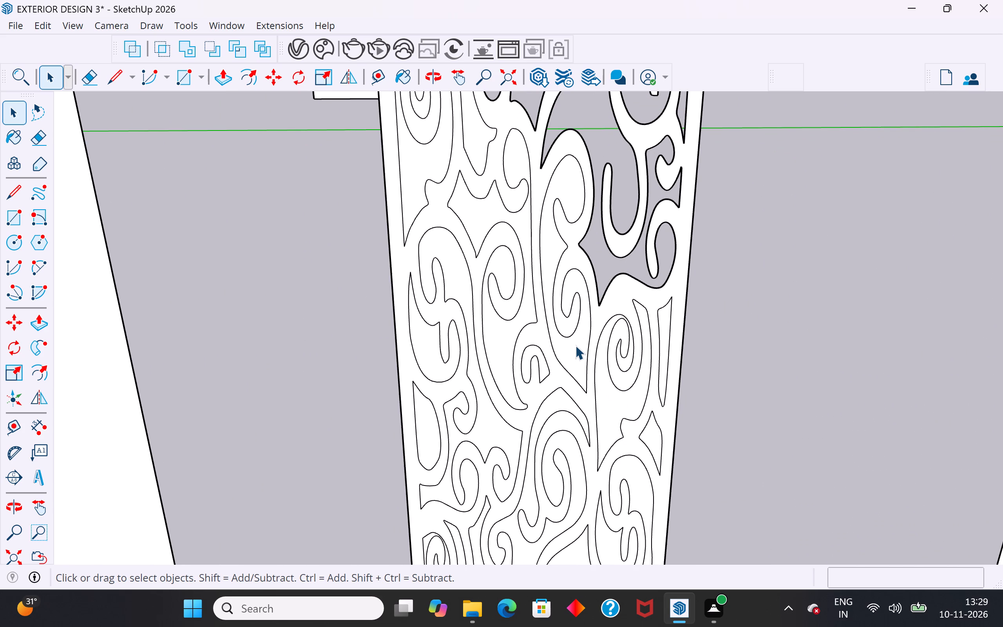
{"action": "left_click", "coordinate": [575, 345]}
{"action": "key", "text": "Delete"}
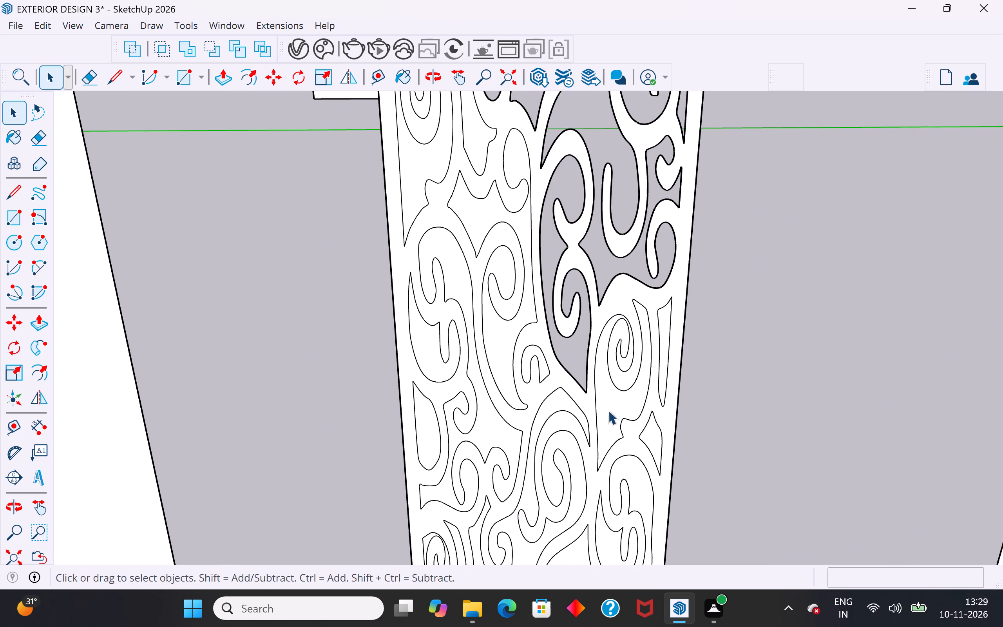
{"action": "left_click", "coordinate": [614, 411]}
{"action": "key", "text": "Delete"}
Delete the tapered sliver, the small pointed face and the S-scroll faces beneath them along the jali panel's right side.
{"action": "left_click", "coordinate": [663, 332]}
{"action": "key", "text": "Delete"}
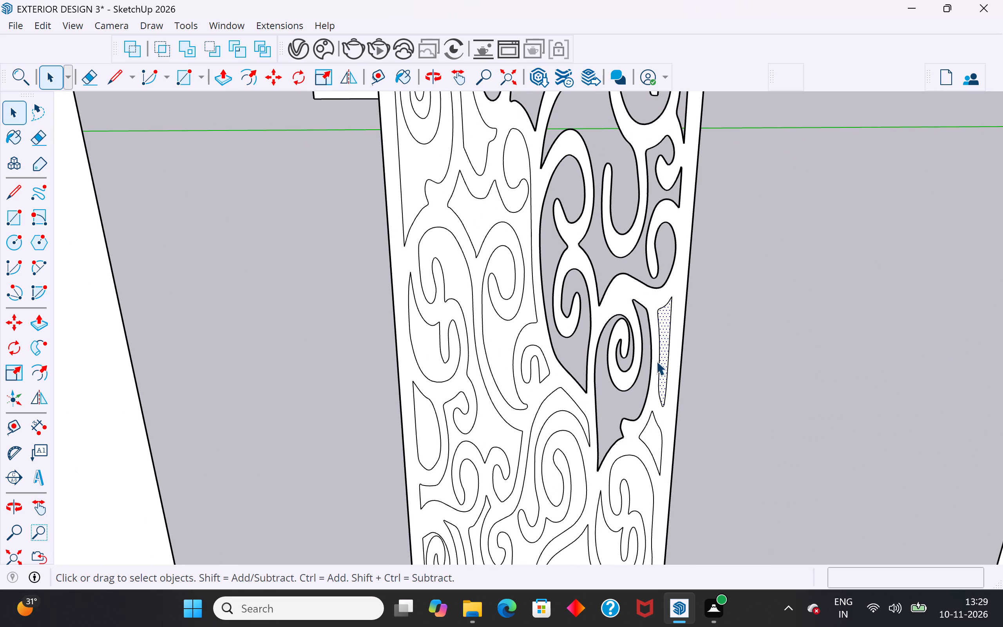
{"action": "left_click", "coordinate": [650, 431]}
{"action": "key", "text": "Delete"}
{"action": "left_click", "coordinate": [631, 468]}
{"action": "key", "text": "Delete"}
{"action": "scroll", "coordinate": [630, 416], "scroll_direction": "down", "scroll_amount": 5}
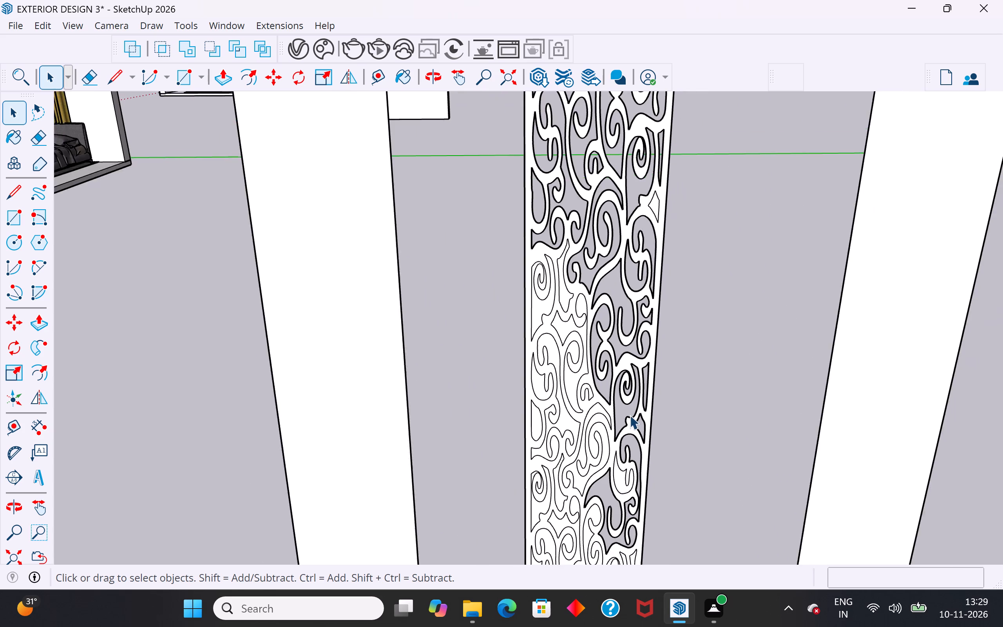
{"action": "scroll", "coordinate": [618, 482], "scroll_direction": "up", "scroll_amount": 5}
{"action": "left_click", "coordinate": [619, 468]}
{"action": "key", "text": "Delete"}
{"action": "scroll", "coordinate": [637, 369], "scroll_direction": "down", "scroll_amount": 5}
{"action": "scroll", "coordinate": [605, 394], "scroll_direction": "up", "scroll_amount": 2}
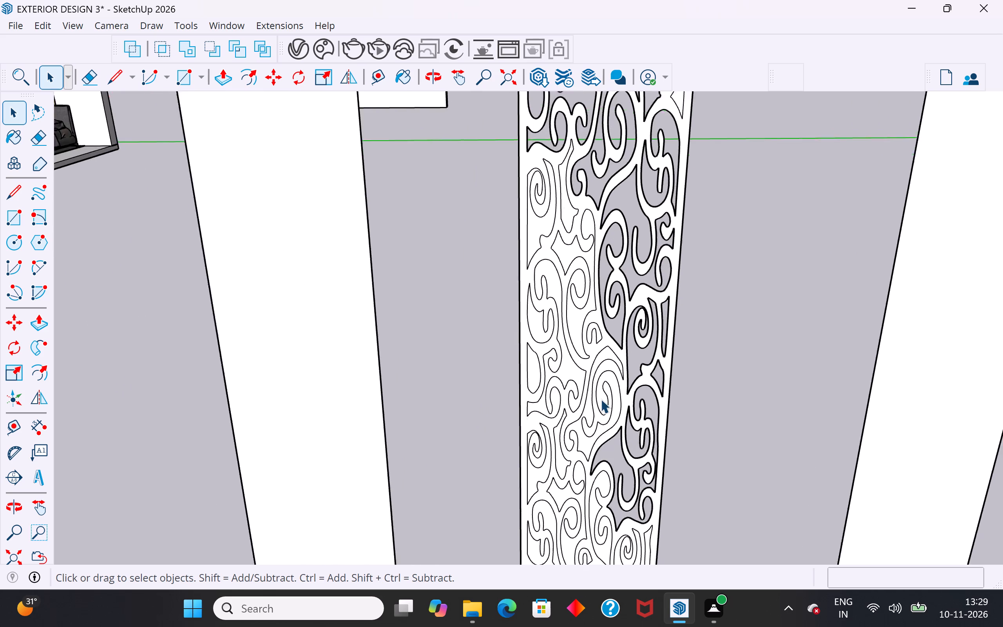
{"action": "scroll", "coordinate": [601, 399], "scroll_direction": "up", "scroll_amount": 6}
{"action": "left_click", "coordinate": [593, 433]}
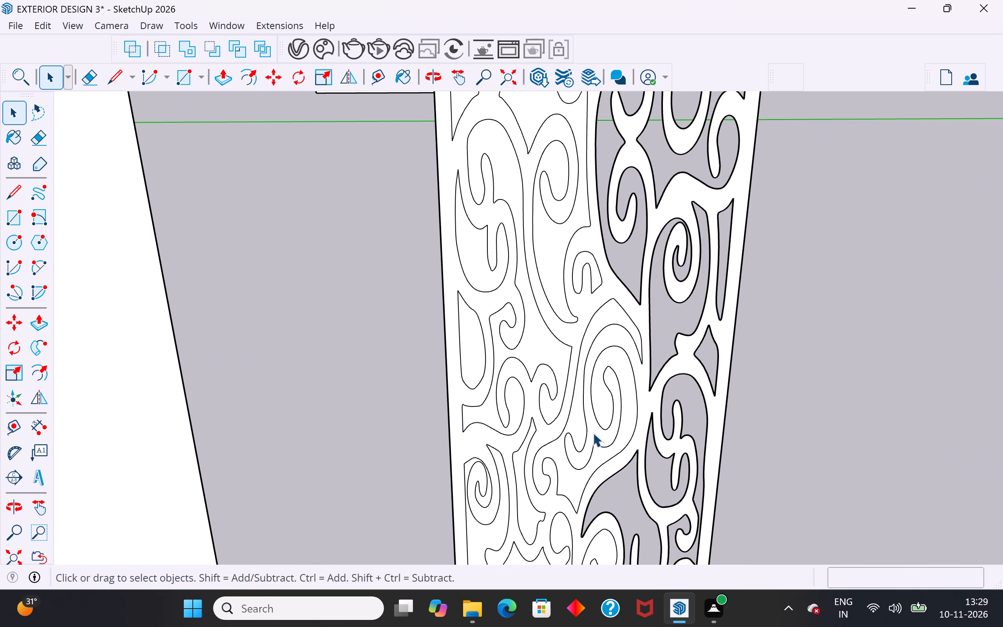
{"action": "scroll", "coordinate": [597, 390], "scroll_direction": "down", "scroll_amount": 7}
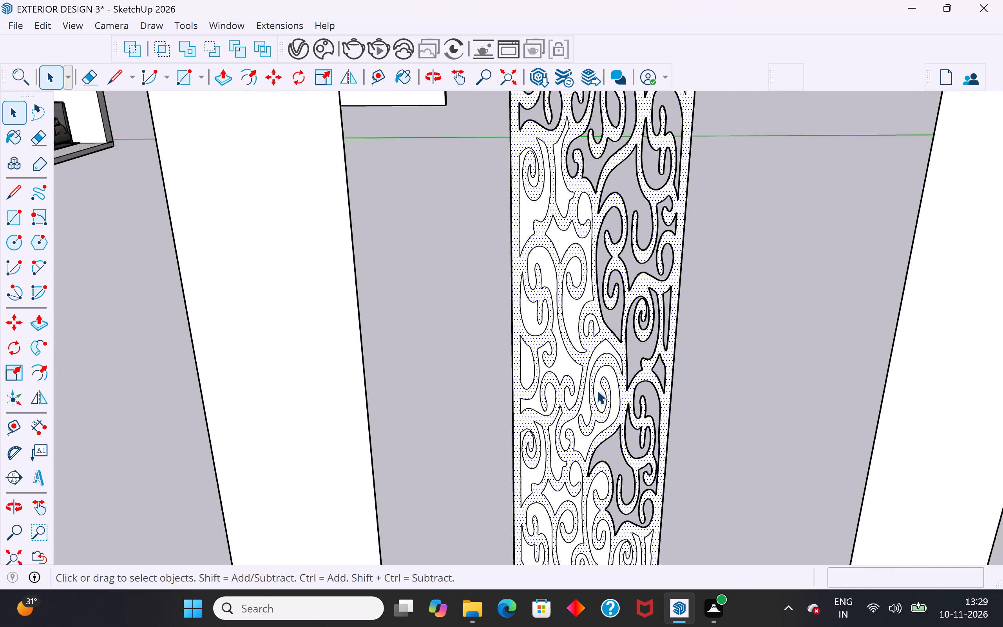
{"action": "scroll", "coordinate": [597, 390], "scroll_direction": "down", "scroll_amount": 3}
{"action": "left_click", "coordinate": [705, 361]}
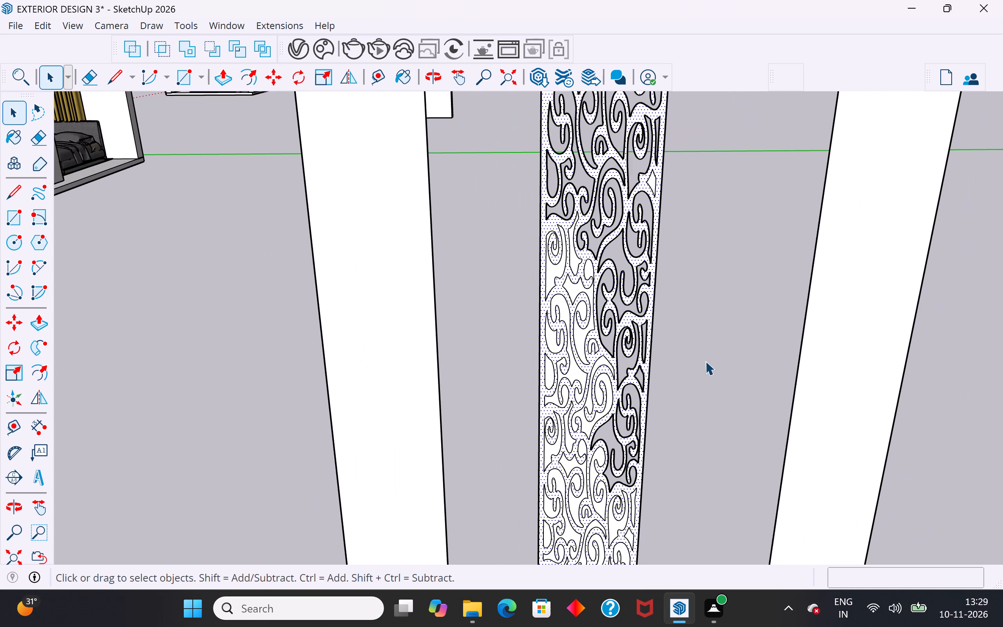
Delete the next spiral face at the jali panel's left edge and the tapered stem face beside it.
{"action": "scroll", "coordinate": [551, 281], "scroll_direction": "up", "scroll_amount": 3}
{"action": "left_click", "coordinate": [552, 271]}
{"action": "key", "text": "Delete"}
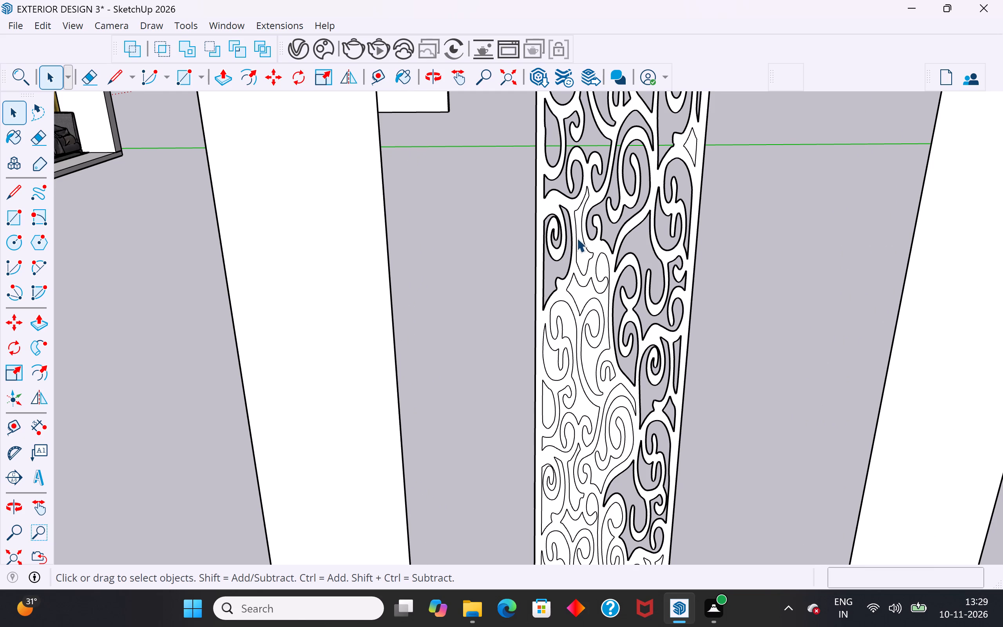
{"action": "left_click", "coordinate": [584, 259]}
{"action": "key", "text": "Delete"}
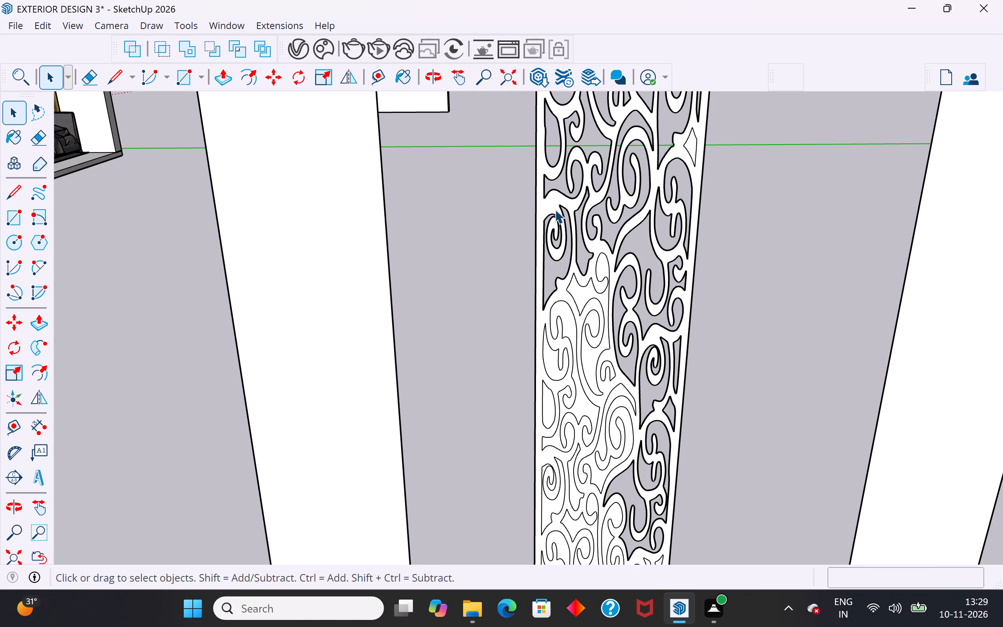
Delete the next S-scroll face at the jali panel's left edge, the branching curl face beside it and the curled face towards the centre.
{"action": "scroll", "coordinate": [580, 319], "scroll_direction": "down", "scroll_amount": 1}
{"action": "scroll", "coordinate": [579, 319], "scroll_direction": "up", "scroll_amount": 7}
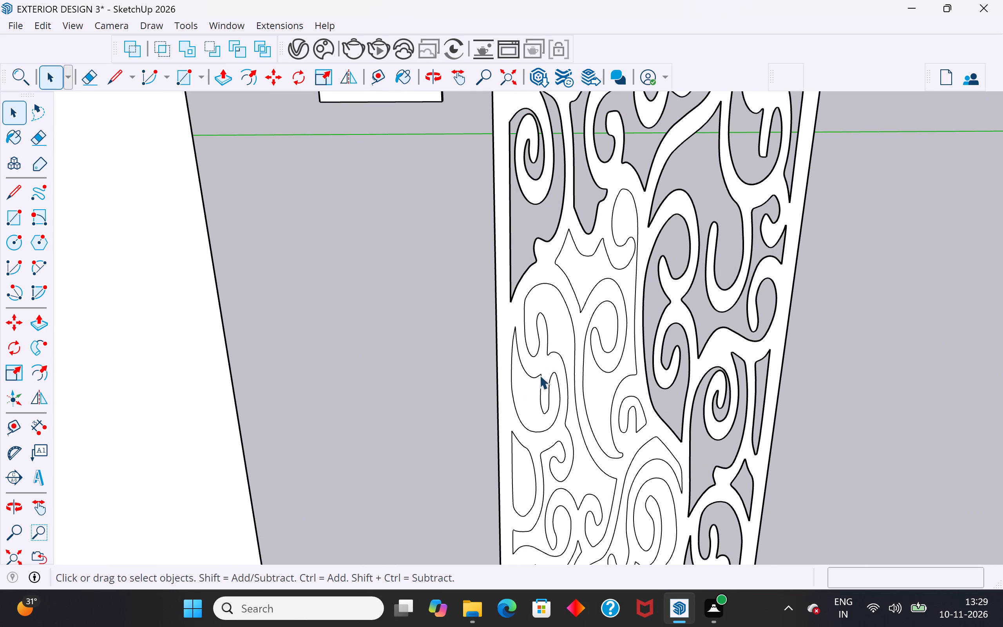
{"action": "left_click", "coordinate": [522, 403]}
{"action": "key", "text": "Delete"}
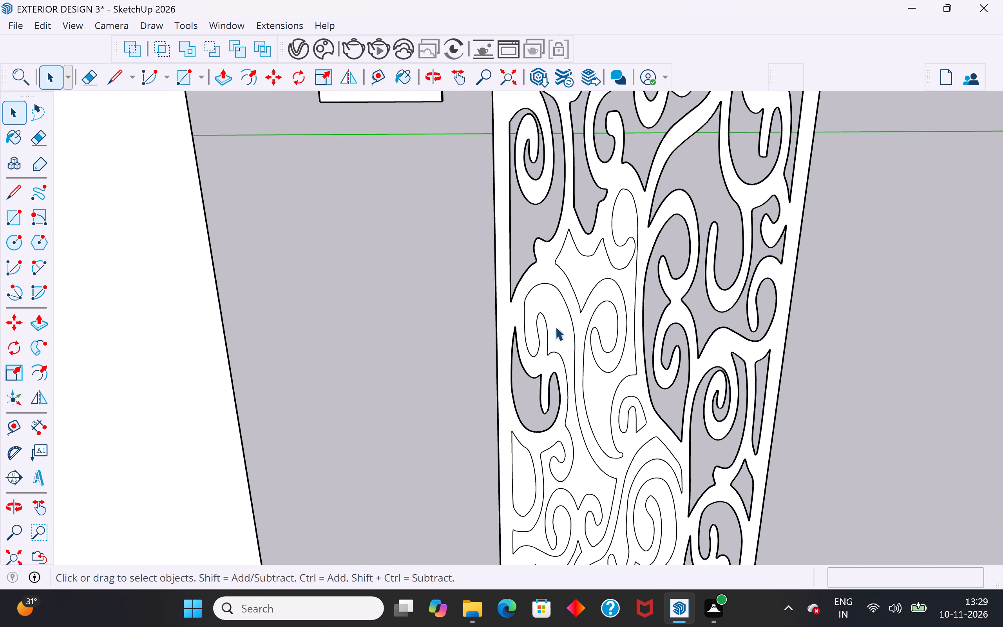
{"action": "left_click", "coordinate": [555, 326]}
{"action": "key", "text": "Delete"}
{"action": "scroll", "coordinate": [592, 335], "scroll_direction": "down", "scroll_amount": 4}
{"action": "scroll", "coordinate": [592, 335], "scroll_direction": "up", "scroll_amount": 4}
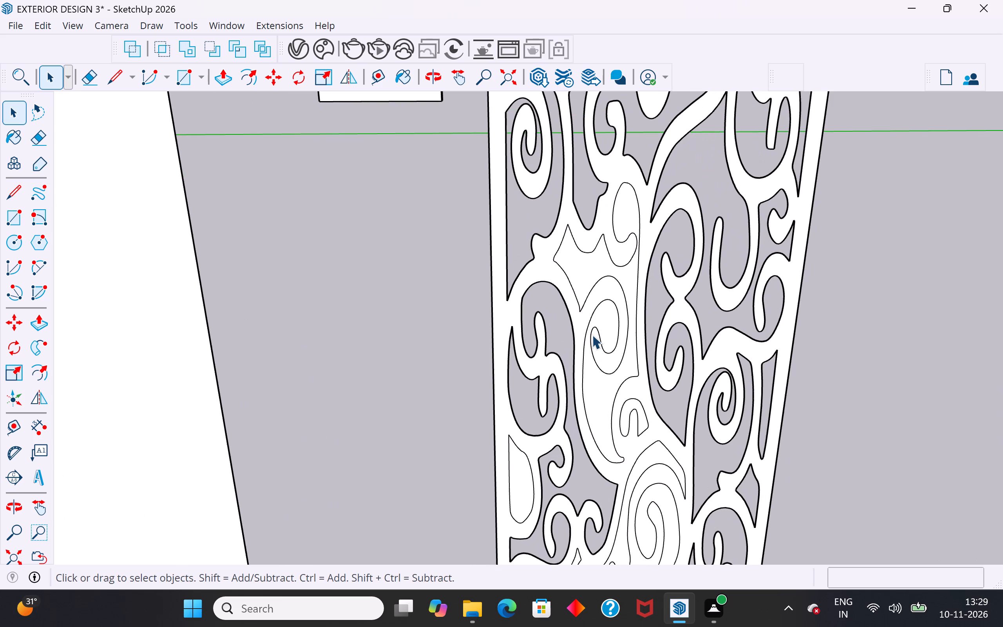
{"action": "left_click", "coordinate": [600, 267]}
{"action": "key", "text": "Delete"}
Delete the half-oval face at the jali panel's left edge and the large spiral face at its centre.
{"action": "scroll", "coordinate": [617, 299], "scroll_direction": "down", "scroll_amount": 1}
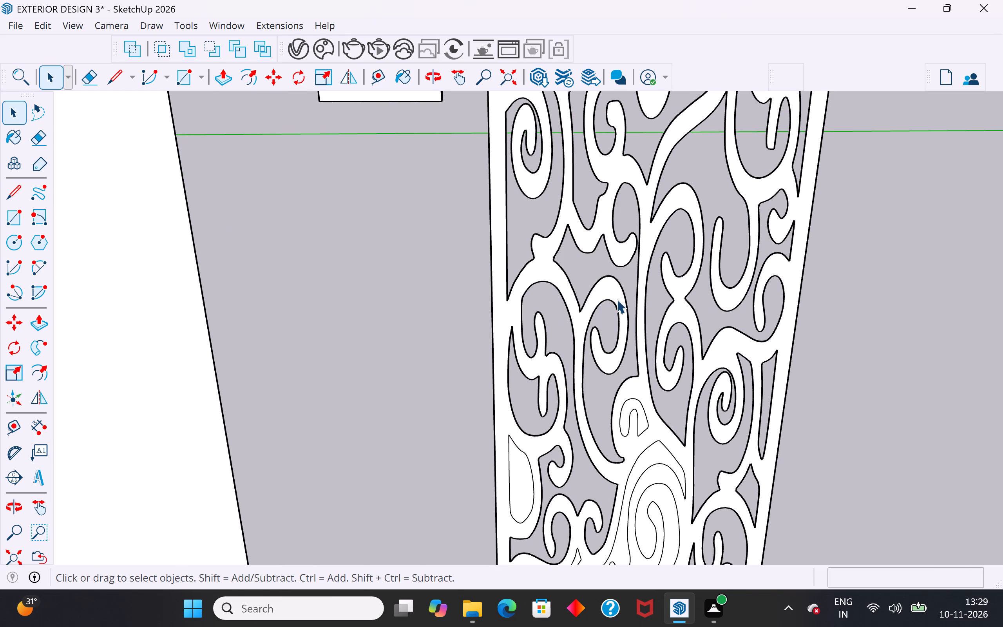
{"action": "scroll", "coordinate": [617, 299], "scroll_direction": "down", "scroll_amount": 6}
{"action": "scroll", "coordinate": [628, 467], "scroll_direction": "up", "scroll_amount": 3}
{"action": "left_click", "coordinate": [537, 374]}
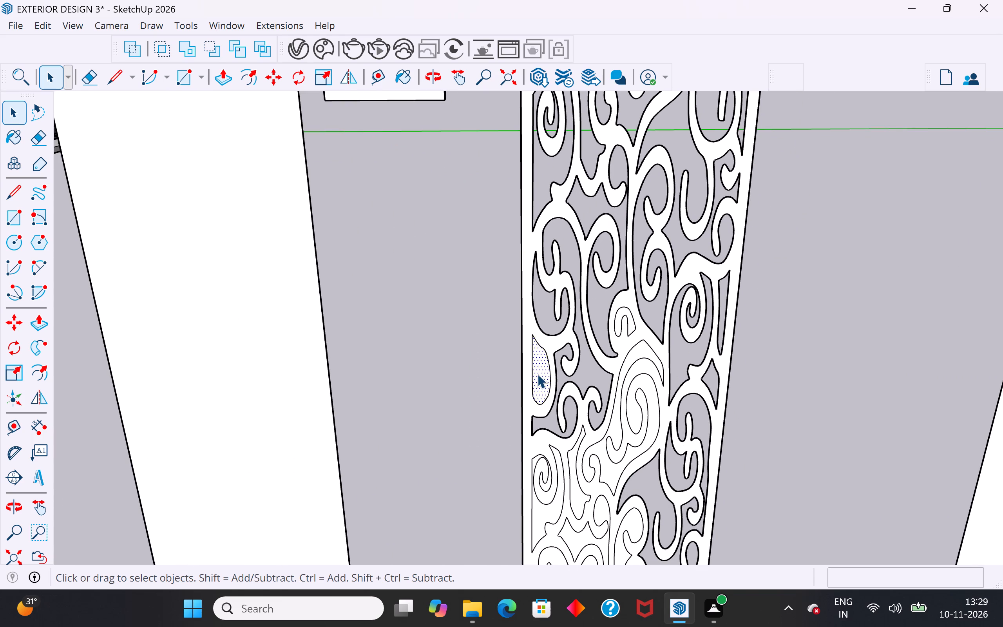
{"action": "key", "text": "Delete"}
{"action": "scroll", "coordinate": [704, 298], "scroll_direction": "down", "scroll_amount": 4}
{"action": "middle_click_drag", "start_coordinate": [665, 399], "coordinate": [572, 419]}
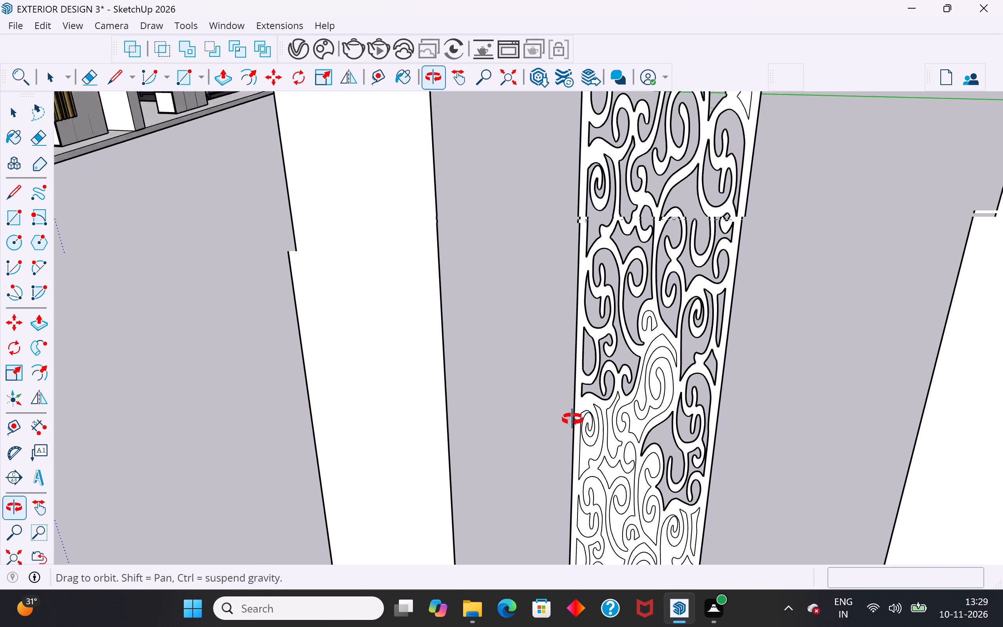
{"action": "middle_click_drag", "start_coordinate": [572, 419], "coordinate": [572, 419]}
{"action": "scroll", "coordinate": [635, 440], "scroll_direction": "up", "scroll_amount": 12}
{"action": "scroll", "coordinate": [651, 414], "scroll_direction": "down", "scroll_amount": 5}
{"action": "left_click", "coordinate": [666, 360]}
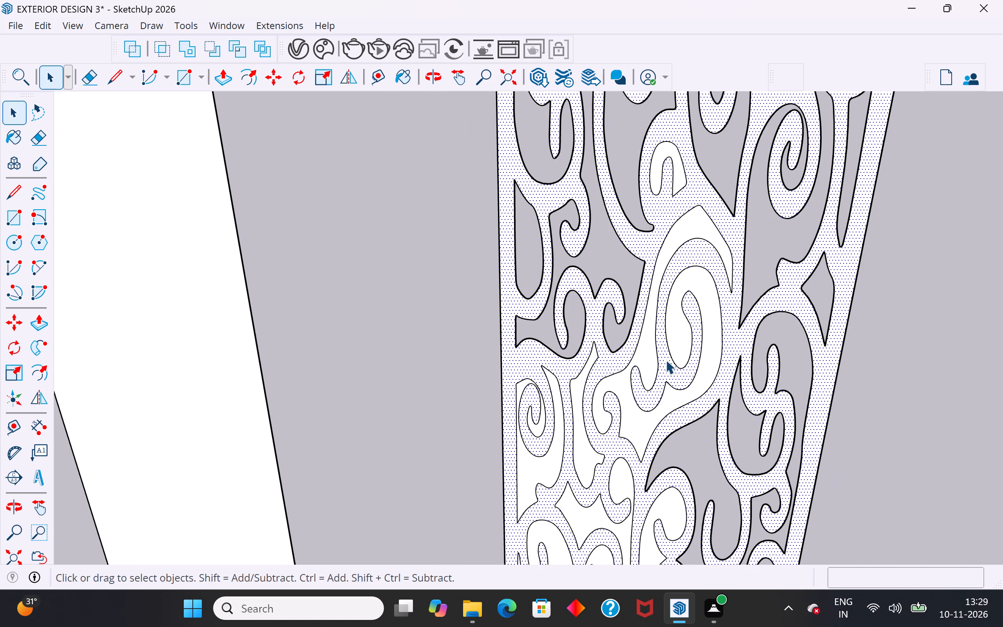
{"action": "left_click", "coordinate": [860, 389]}
{"action": "left_click", "coordinate": [695, 384]}
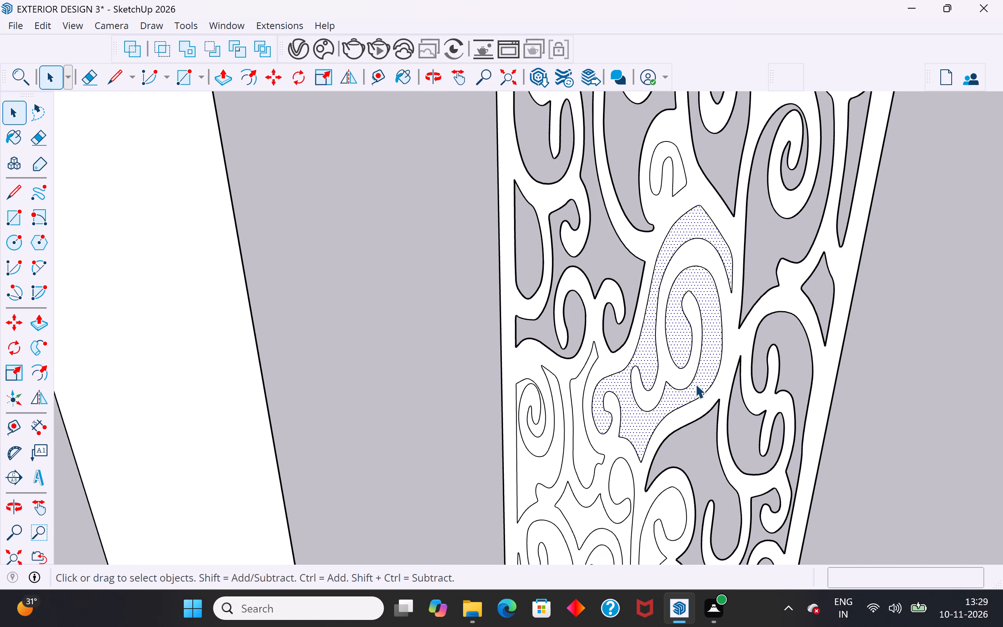
{"action": "key", "text": "Delete"}
Delete the small arch-shaped face above the large central spiral and the remaining small diamond face at the jali panel's right edge.
{"action": "scroll", "coordinate": [697, 368], "scroll_direction": "down", "scroll_amount": 8}
{"action": "middle_click_drag", "start_coordinate": [670, 448], "coordinate": [691, 424]}
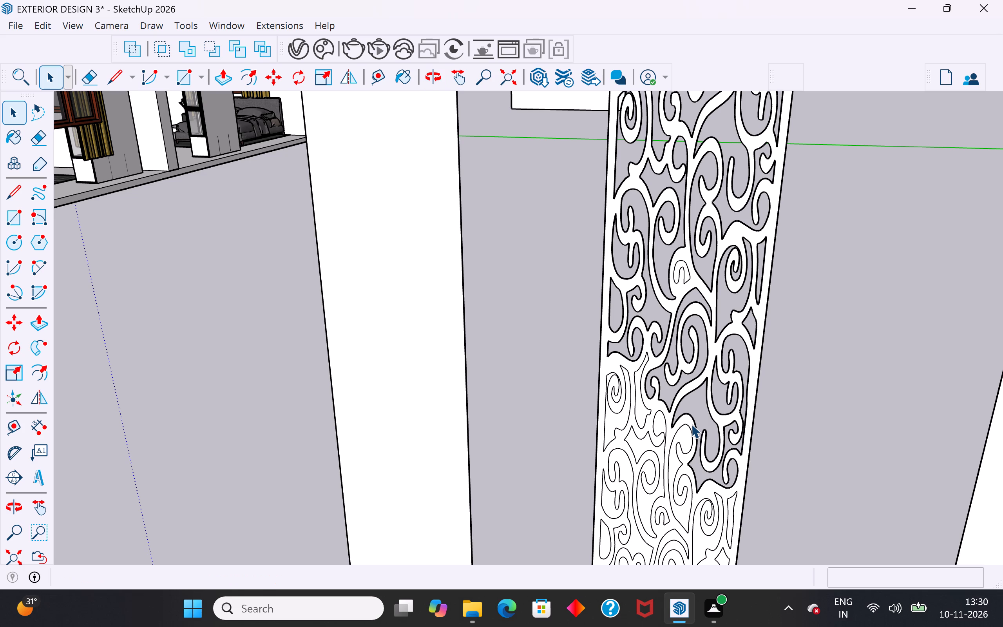
{"action": "scroll", "coordinate": [746, 357], "scroll_direction": "down", "scroll_amount": 5}
{"action": "scroll", "coordinate": [734, 289], "scroll_direction": "up", "scroll_amount": 4}
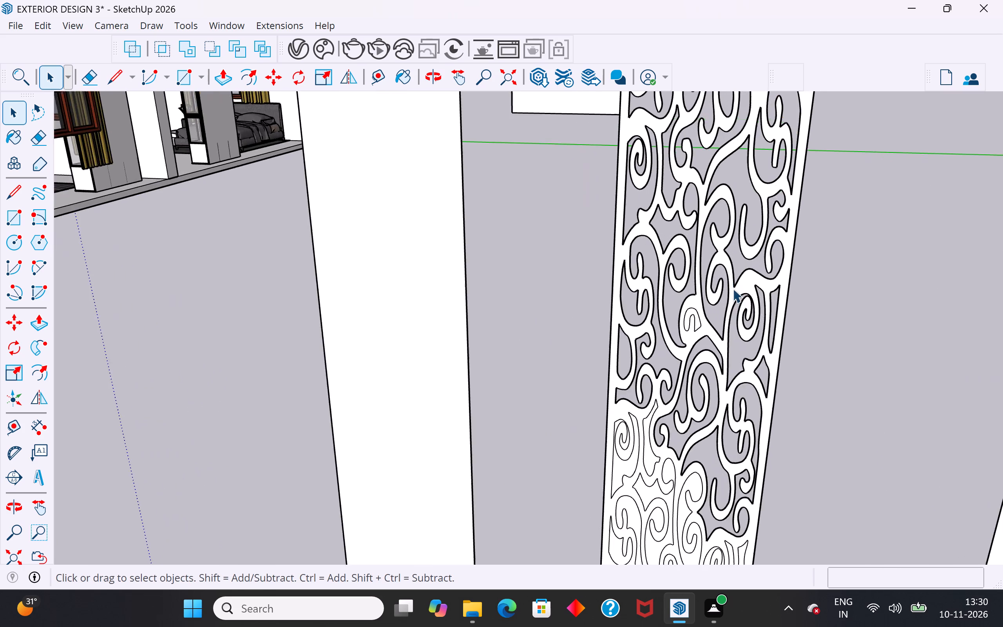
{"action": "scroll", "coordinate": [733, 288], "scroll_direction": "up", "scroll_amount": 19}
{"action": "left_click", "coordinate": [677, 318]}
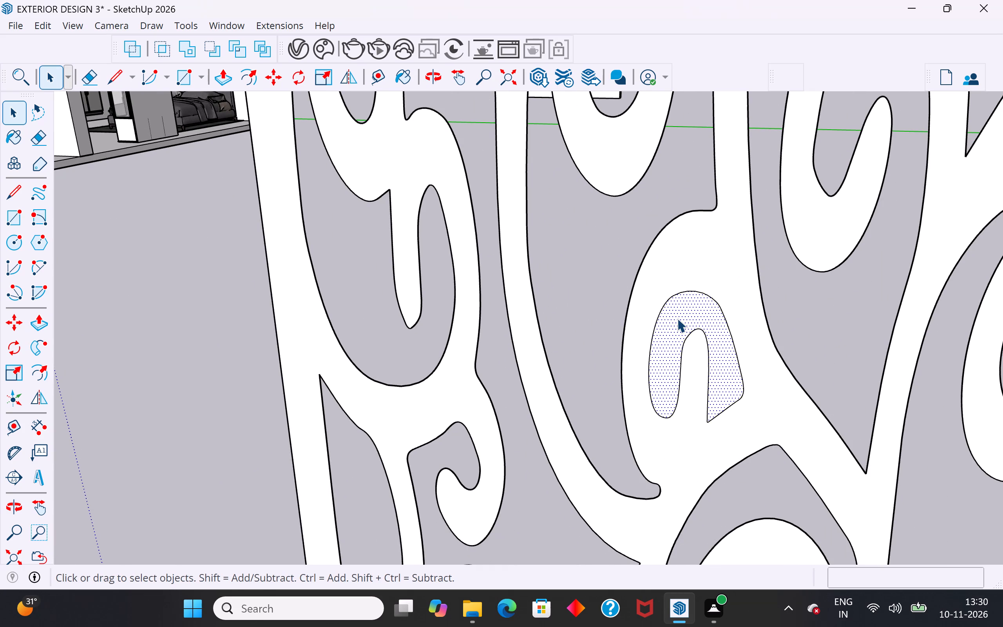
{"action": "key", "text": "Delete"}
{"action": "scroll", "coordinate": [717, 328], "scroll_direction": "down", "scroll_amount": 12}
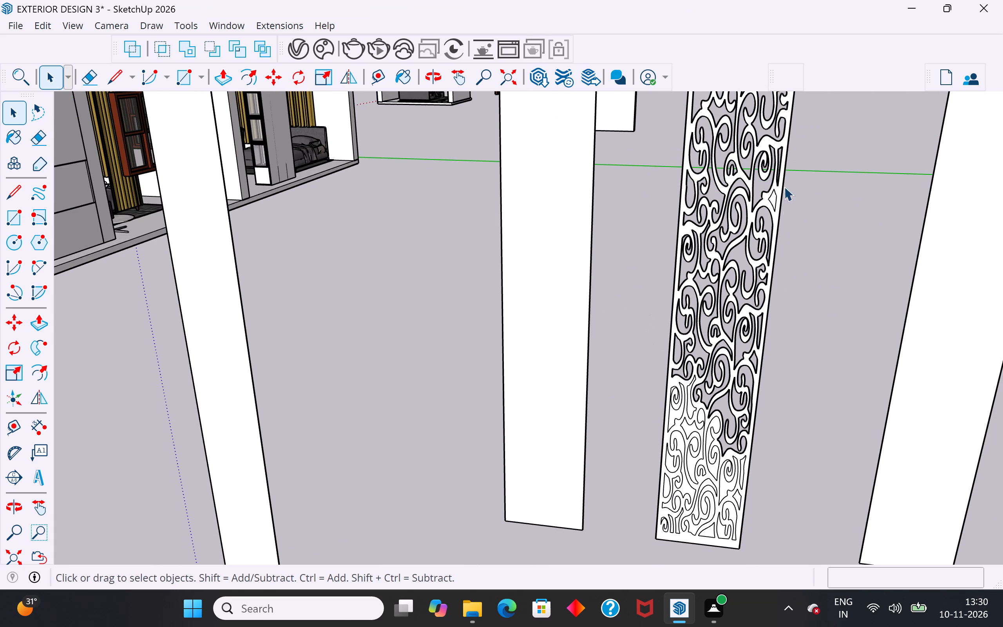
{"action": "scroll", "coordinate": [782, 179], "scroll_direction": "up", "scroll_amount": 11}
{"action": "left_click", "coordinate": [759, 234]}
{"action": "key", "text": "Delete"}
{"action": "scroll", "coordinate": [759, 234], "scroll_direction": "down", "scroll_amount": 2}
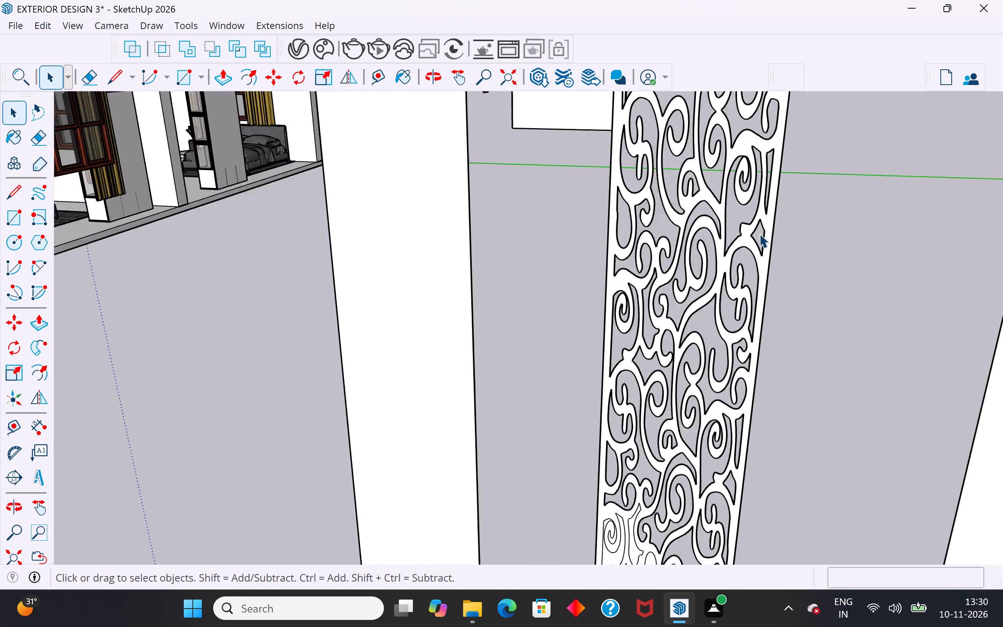
Delete the lower S-scroll face and the triangular face along the jali panel's bottom border.
{"action": "scroll", "coordinate": [759, 234], "scroll_direction": "down", "scroll_amount": 7}
{"action": "scroll", "coordinate": [730, 372], "scroll_direction": "up", "scroll_amount": 10}
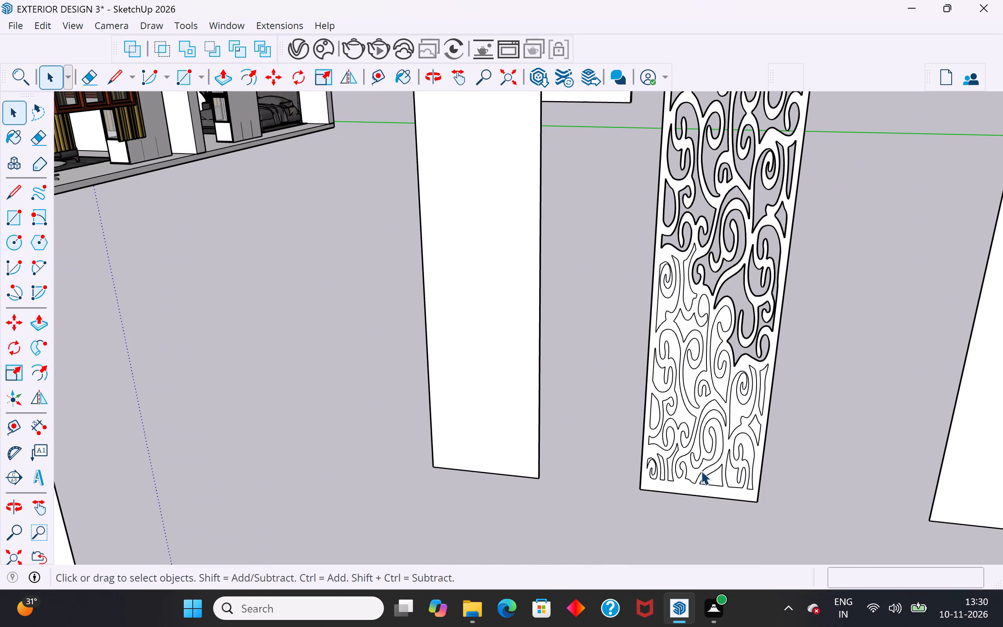
{"action": "scroll", "coordinate": [701, 471], "scroll_direction": "up", "scroll_amount": 1}
{"action": "middle_click_drag", "start_coordinate": [704, 476], "coordinate": [740, 495]}
{"action": "scroll", "coordinate": [754, 496], "scroll_direction": "up", "scroll_amount": 11}
{"action": "left_click", "coordinate": [684, 443]}
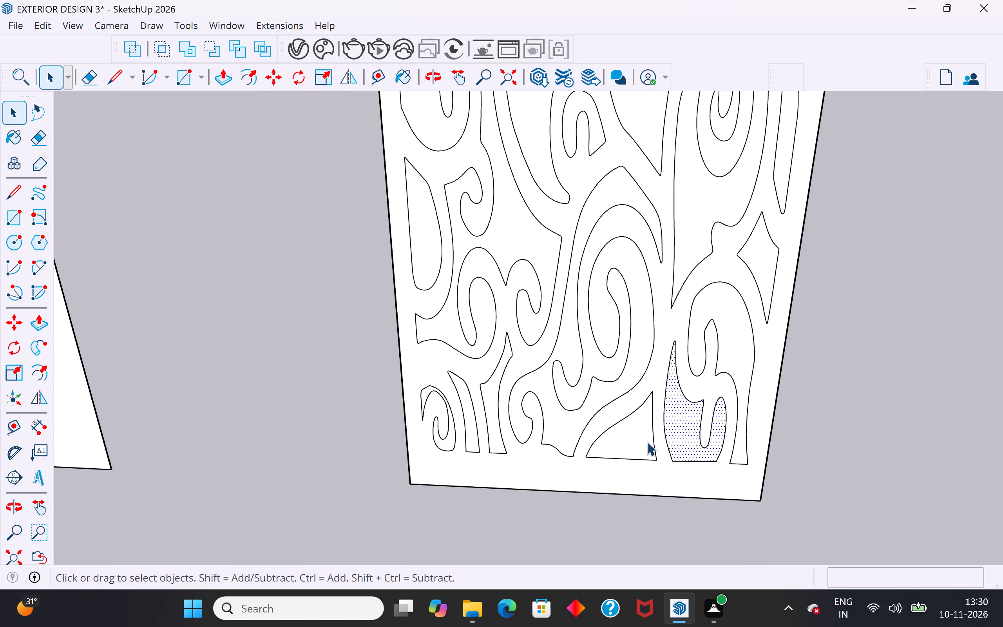
{"action": "key", "text": "Delete"}
{"action": "left_click", "coordinate": [633, 439]}
{"action": "key", "text": "Delete"}
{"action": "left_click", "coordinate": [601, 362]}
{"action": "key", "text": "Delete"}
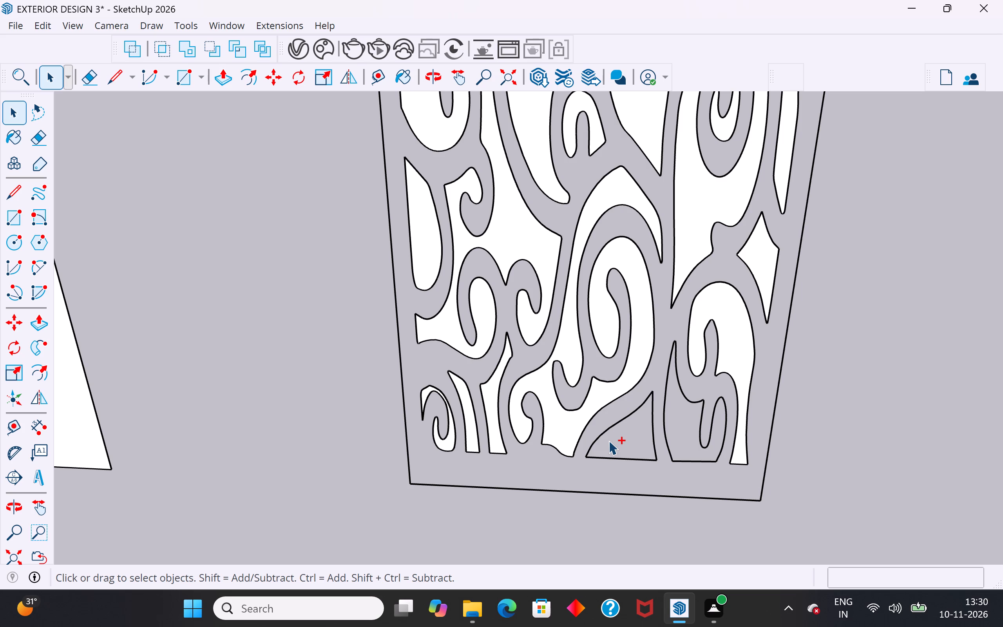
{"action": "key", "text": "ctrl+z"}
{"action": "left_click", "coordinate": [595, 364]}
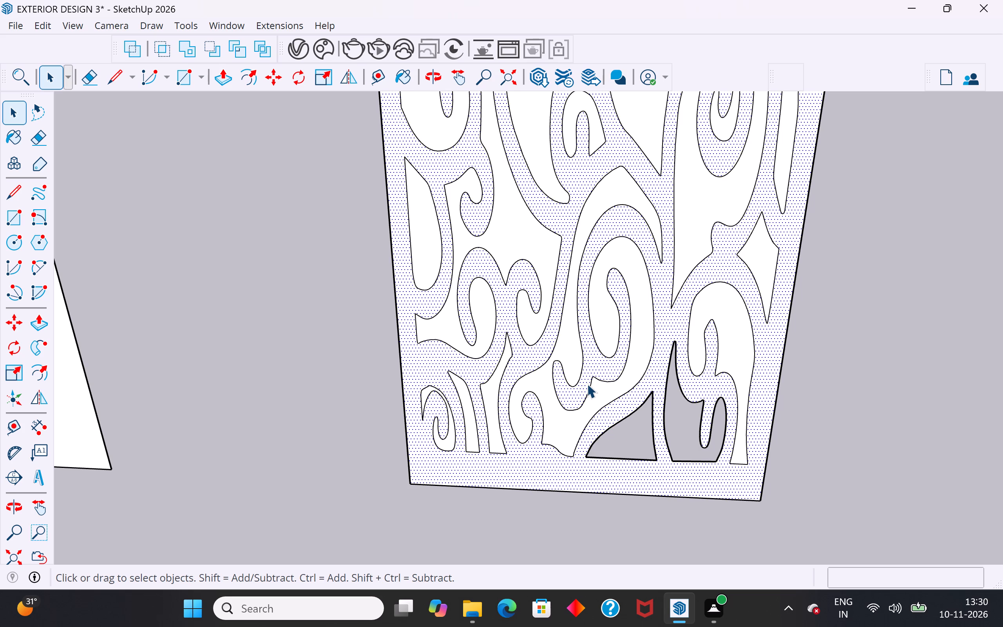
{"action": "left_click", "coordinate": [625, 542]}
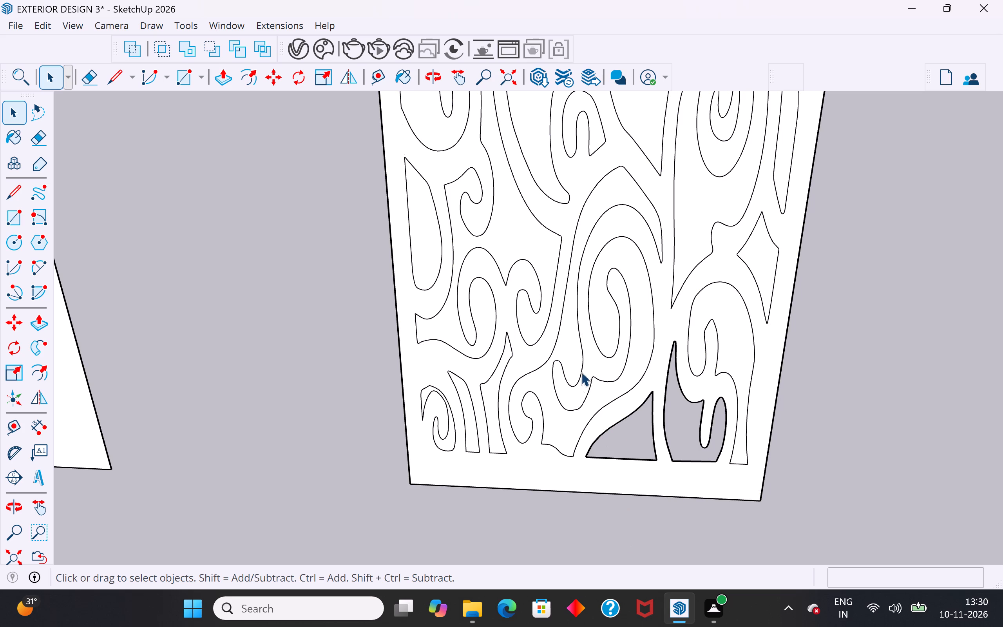
Delete the large spiral face just above the jali panel's bottom border.
{"action": "left_click", "coordinate": [622, 310]}
{"action": "left_click", "coordinate": [634, 271]}
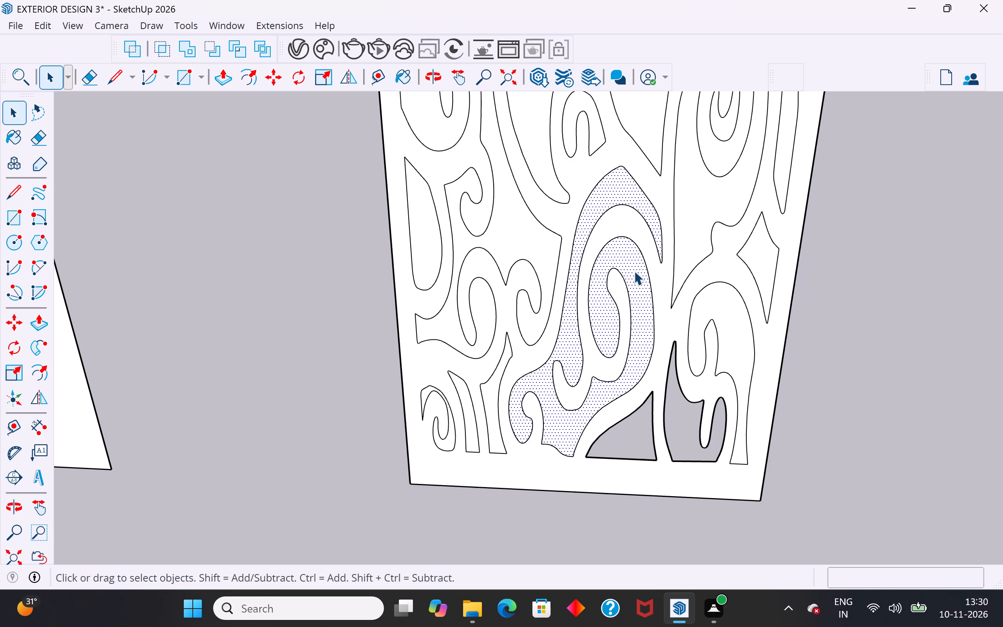
{"action": "key", "text": "Delete"}
Delete the lowest right-hand spiral face, the small diamond face below it and the narrow stem face along the jali panel's right edge.
{"action": "scroll", "coordinate": [689, 453], "scroll_direction": "down", "scroll_amount": 7}
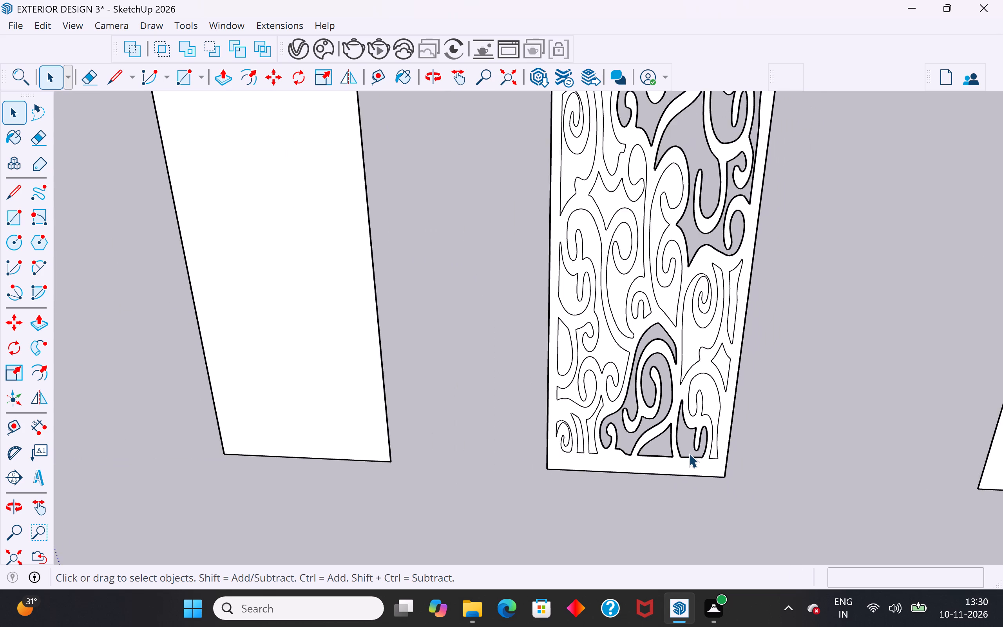
{"action": "scroll", "coordinate": [689, 453], "scroll_direction": "down", "scroll_amount": 3}
{"action": "scroll", "coordinate": [696, 397], "scroll_direction": "up", "scroll_amount": 5}
{"action": "left_click", "coordinate": [688, 339]}
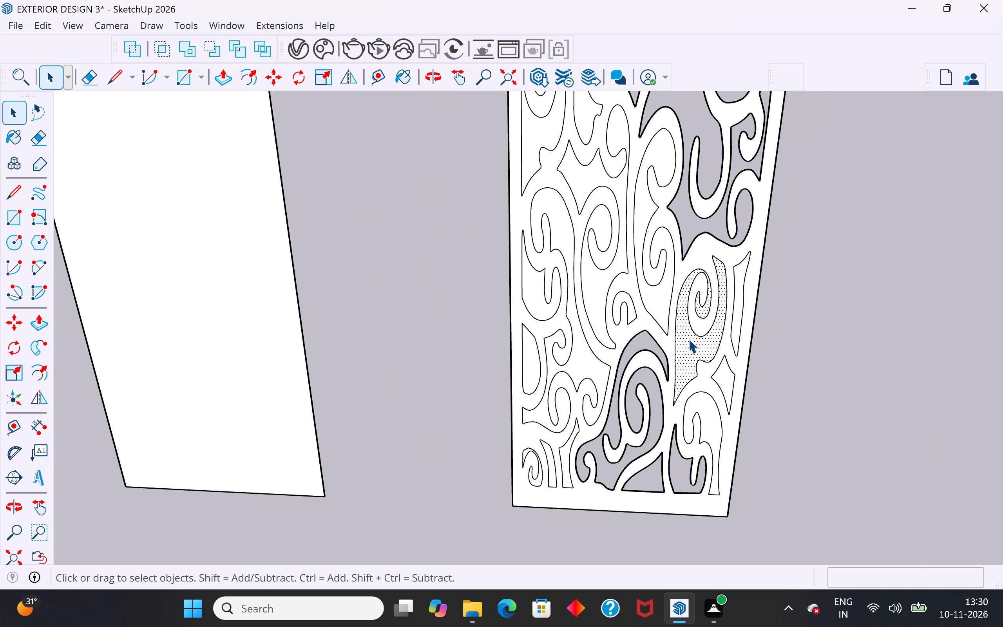
{"action": "key", "text": "Delete"}
{"action": "left_click", "coordinate": [723, 384]}
{"action": "key", "text": "Delete"}
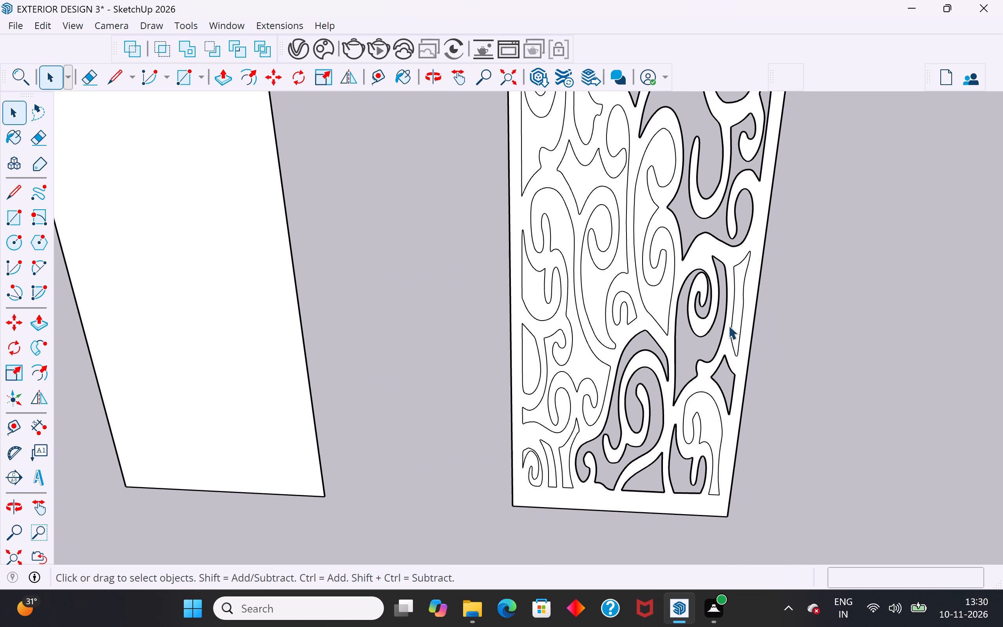
{"action": "left_click", "coordinate": [737, 288]}
{"action": "key", "text": "Delete"}
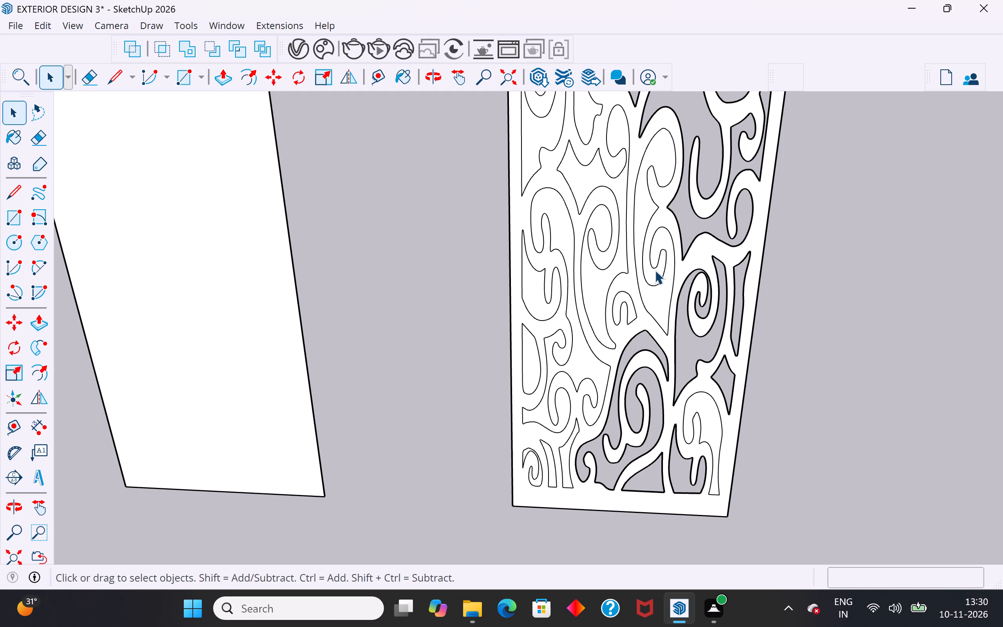
Delete the lowest double-curl face at the jali panel's centre, the tall curled face beside it and the branching curl face near the left edge.
{"action": "left_click", "coordinate": [655, 270]}
{"action": "left_click", "coordinate": [655, 308]}
{"action": "left_click", "coordinate": [630, 322]}
{"action": "left_click", "coordinate": [659, 294]}
{"action": "key", "text": "Delete"}
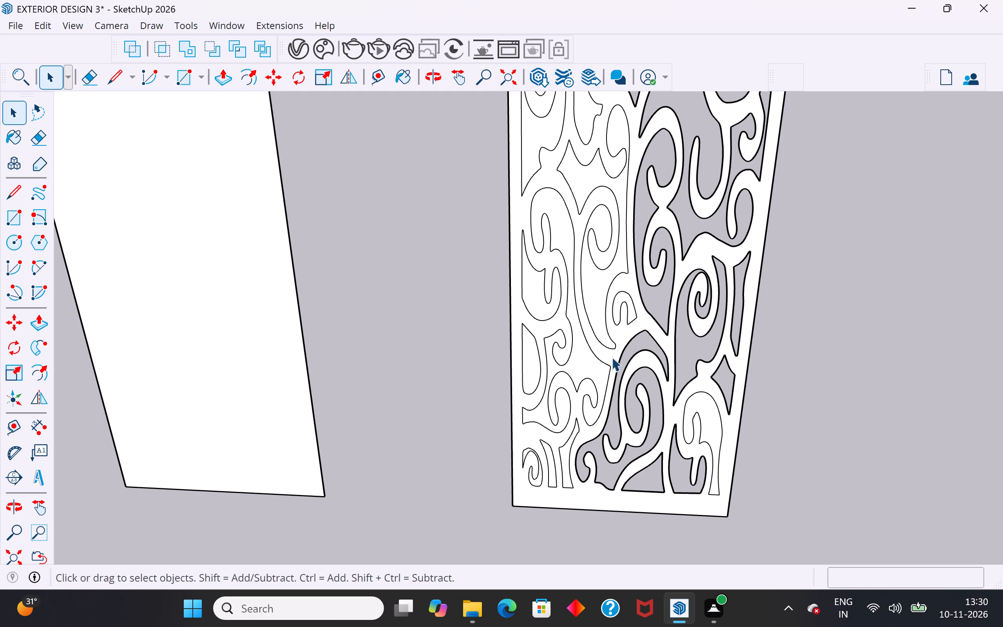
{"action": "left_click", "coordinate": [597, 318]}
{"action": "key", "text": "Delete"}
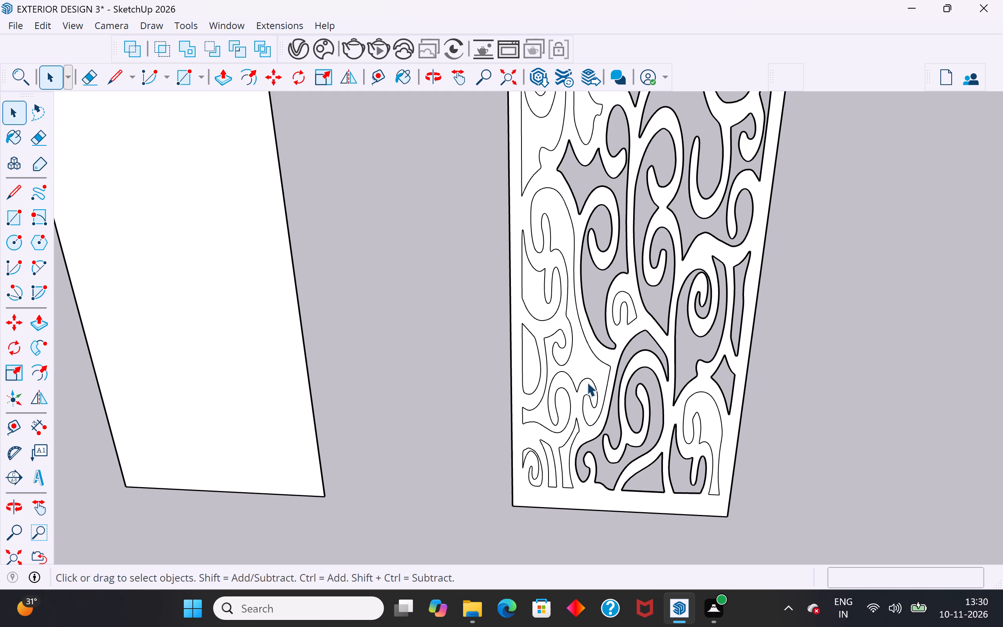
{"action": "left_click", "coordinate": [594, 364]}
{"action": "key", "text": "Delete"}
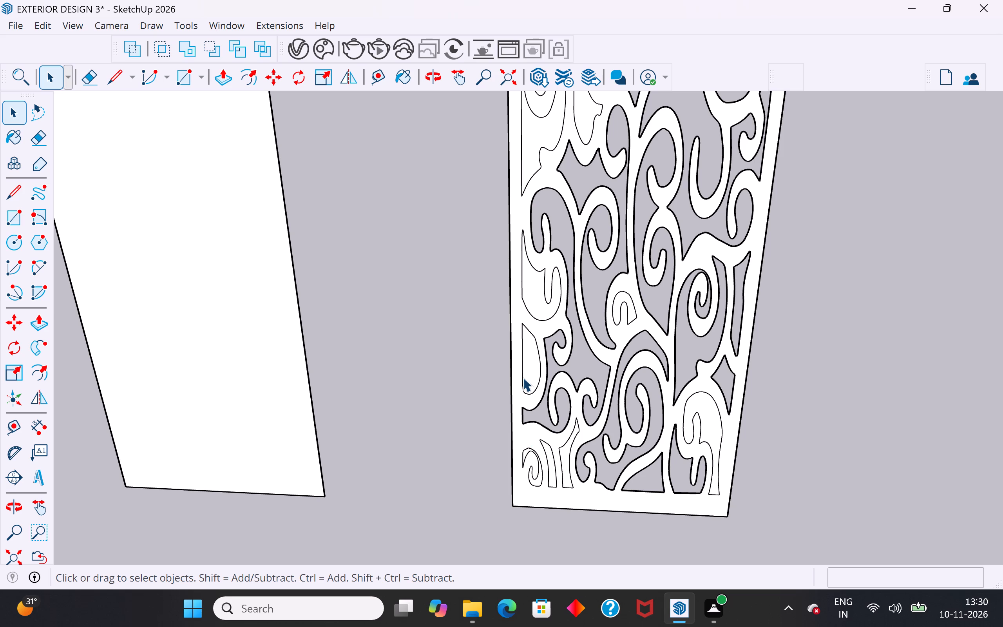
Delete the lowest half-oval face and the S-scroll face above it at the jali panel's left edge.
{"action": "left_click", "coordinate": [531, 363]}
{"action": "key", "text": "Delete"}
{"action": "left_click", "coordinate": [539, 298]}
{"action": "key", "text": "Delete"}
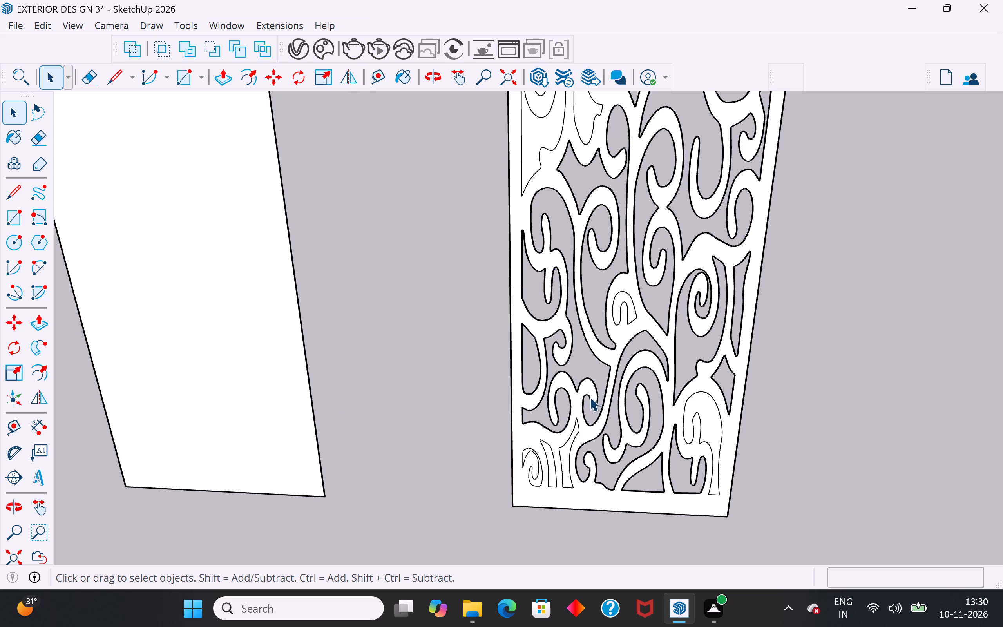
Delete the remaining upper spiral face at the jali panel's left edge and the tapered stem face beside it.
{"action": "scroll", "coordinate": [591, 406], "scroll_direction": "down", "scroll_amount": 4}
{"action": "scroll", "coordinate": [570, 212], "scroll_direction": "up", "scroll_amount": 3}
{"action": "left_click", "coordinate": [562, 226]}
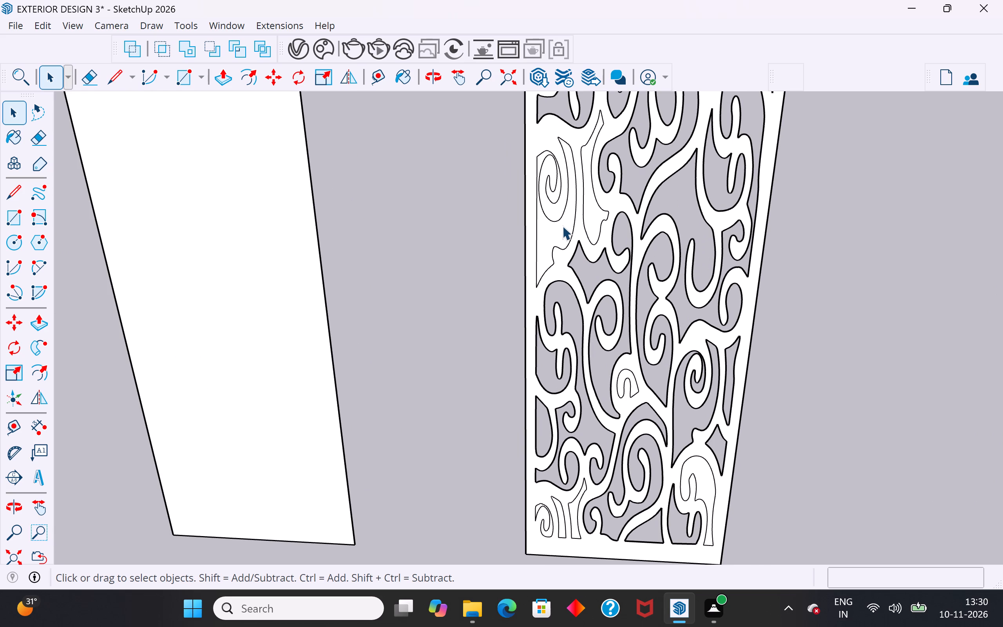
{"action": "key", "text": "Delete"}
{"action": "scroll", "coordinate": [607, 449], "scroll_direction": "down", "scroll_amount": 4}
{"action": "scroll", "coordinate": [605, 270], "scroll_direction": "up", "scroll_amount": 5}
{"action": "scroll", "coordinate": [586, 382], "scroll_direction": "up", "scroll_amount": 3}
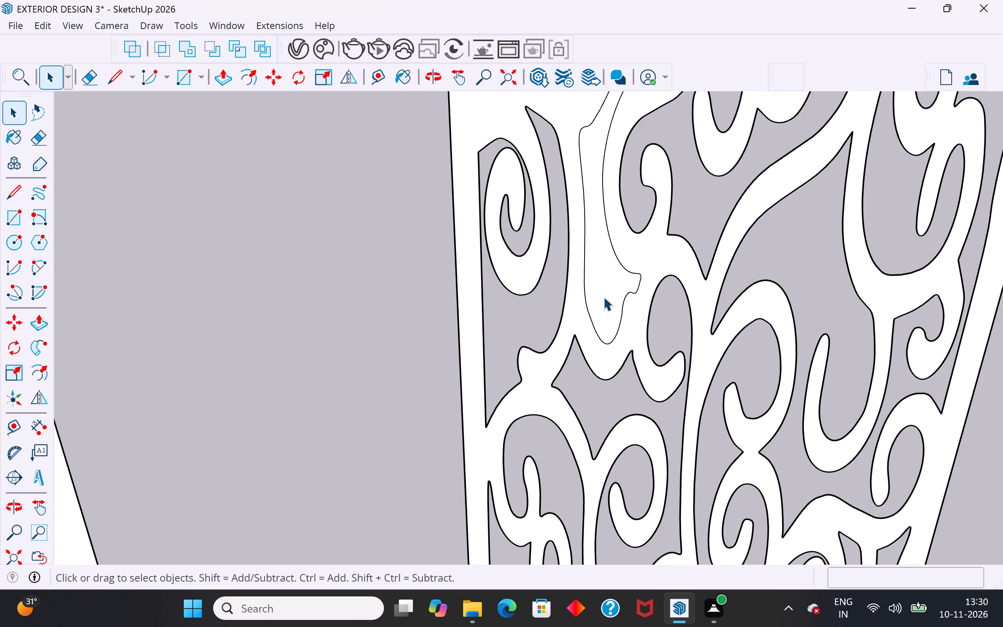
{"action": "left_click", "coordinate": [603, 295]}
{"action": "key", "text": "Delete"}
Examine the whole jali panel from several sides and its lower end for cutout faces still to delete.
{"action": "scroll", "coordinate": [647, 433], "scroll_direction": "down", "scroll_amount": 10}
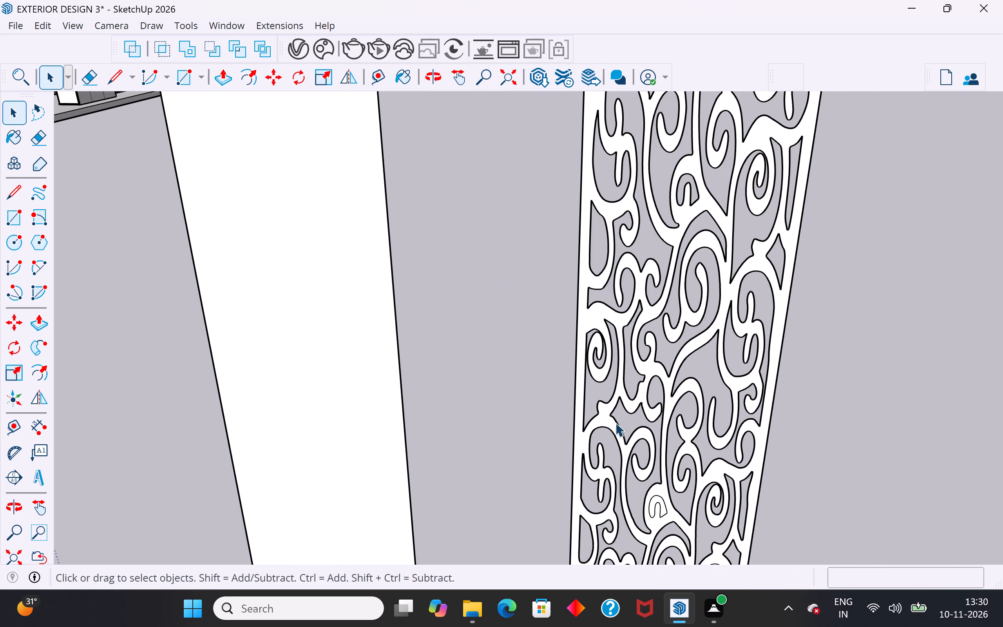
{"action": "scroll", "coordinate": [615, 440], "scroll_direction": "down", "scroll_amount": 12}
{"action": "middle_click_drag", "start_coordinate": [616, 446], "coordinate": [633, 426]}
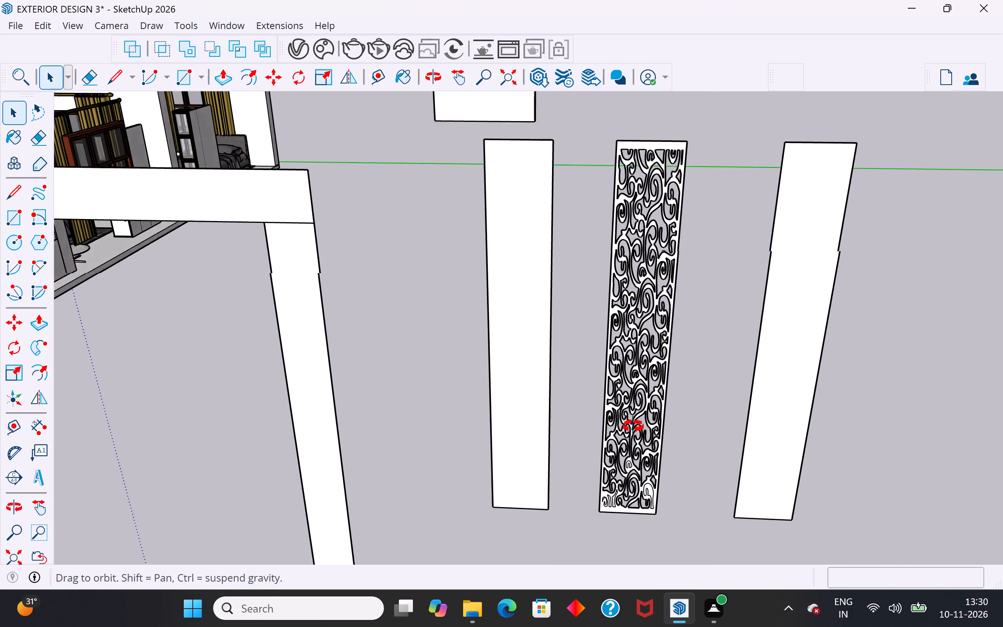
{"action": "middle_click_drag", "start_coordinate": [633, 426], "coordinate": [644, 408]}
{"action": "middle_click_drag", "start_coordinate": [664, 524], "coordinate": [643, 412]}
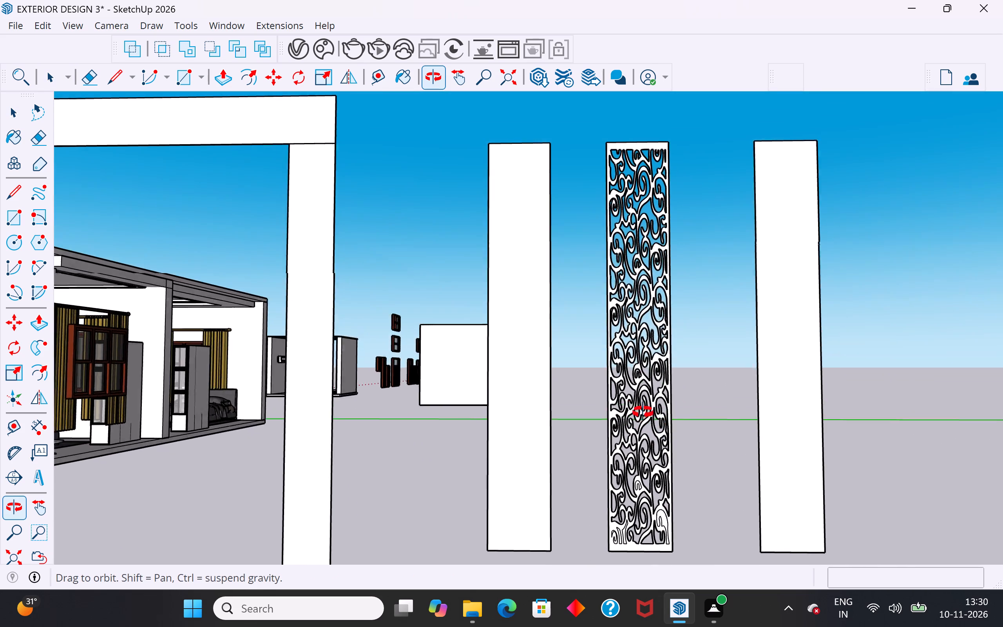
{"action": "middle_click_drag", "start_coordinate": [643, 412], "coordinate": [504, 440]}
{"action": "scroll", "coordinate": [719, 303], "scroll_direction": "down", "scroll_amount": 3}
{"action": "middle_click_drag", "start_coordinate": [717, 317], "coordinate": [705, 458]}
{"action": "scroll", "coordinate": [697, 329], "scroll_direction": "up", "scroll_amount": 4}
{"action": "middle_click_drag", "start_coordinate": [697, 324], "coordinate": [603, 343]}
{"action": "scroll", "coordinate": [710, 373], "scroll_direction": "up", "scroll_amount": 4}
{"action": "middle_click_drag", "start_coordinate": [692, 386], "coordinate": [727, 409]}
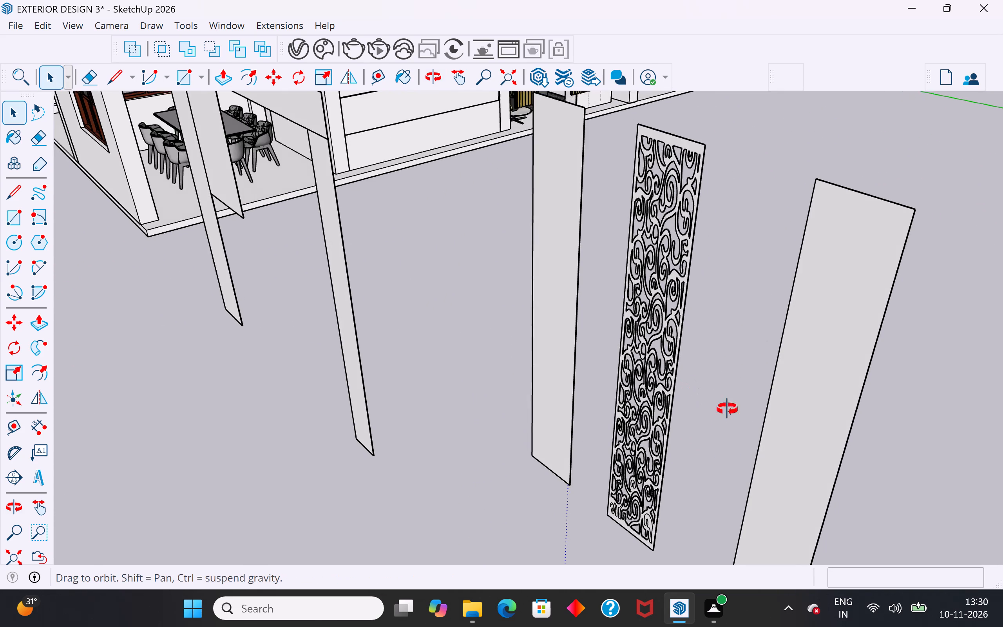
{"action": "middle_click_drag", "start_coordinate": [727, 409], "coordinate": [882, 371]}
{"action": "scroll", "coordinate": [673, 507], "scroll_direction": "up", "scroll_amount": 10}
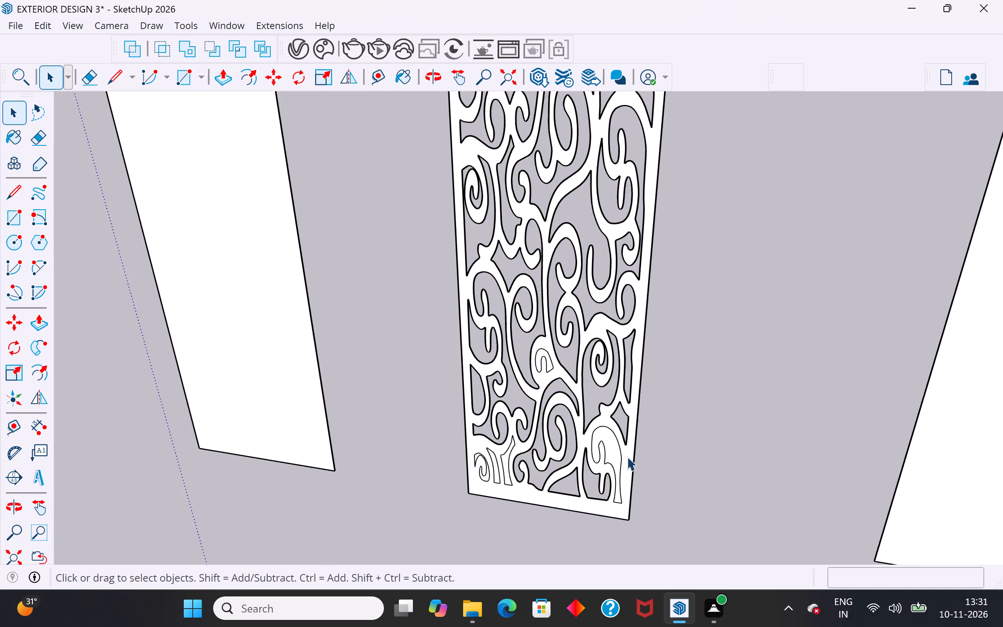
Delete the remaining cutout faces at the jali panel's lower end: the branching curl in one corner, the spiral and two stems in the other.
{"action": "scroll", "coordinate": [627, 457], "scroll_direction": "up", "scroll_amount": 4}
{"action": "left_click", "coordinate": [609, 441]}
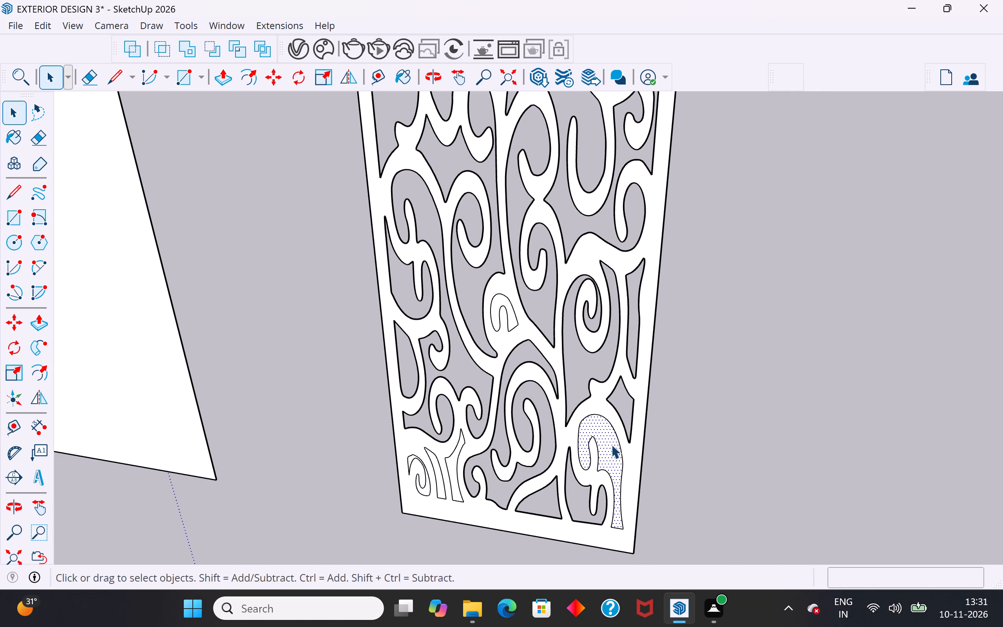
{"action": "key", "text": "Delete"}
{"action": "scroll", "coordinate": [412, 469], "scroll_direction": "up", "scroll_amount": 9}
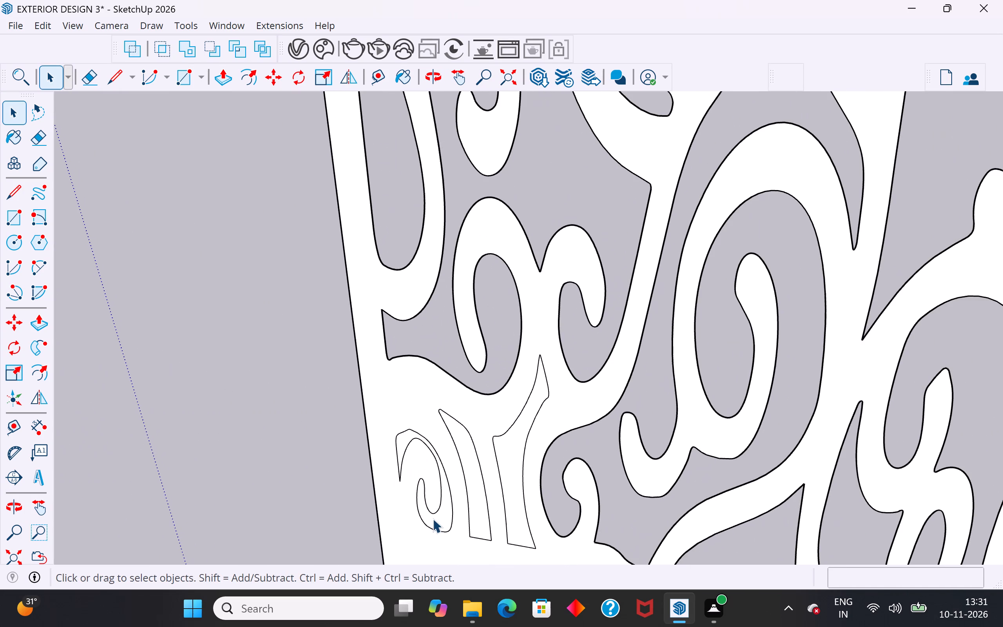
{"action": "left_click", "coordinate": [434, 520]}
{"action": "key", "text": "Delete"}
{"action": "left_click", "coordinate": [473, 501]}
{"action": "key", "text": "Delete"}
{"action": "left_click", "coordinate": [508, 484]}
{"action": "key", "text": "Delete"}
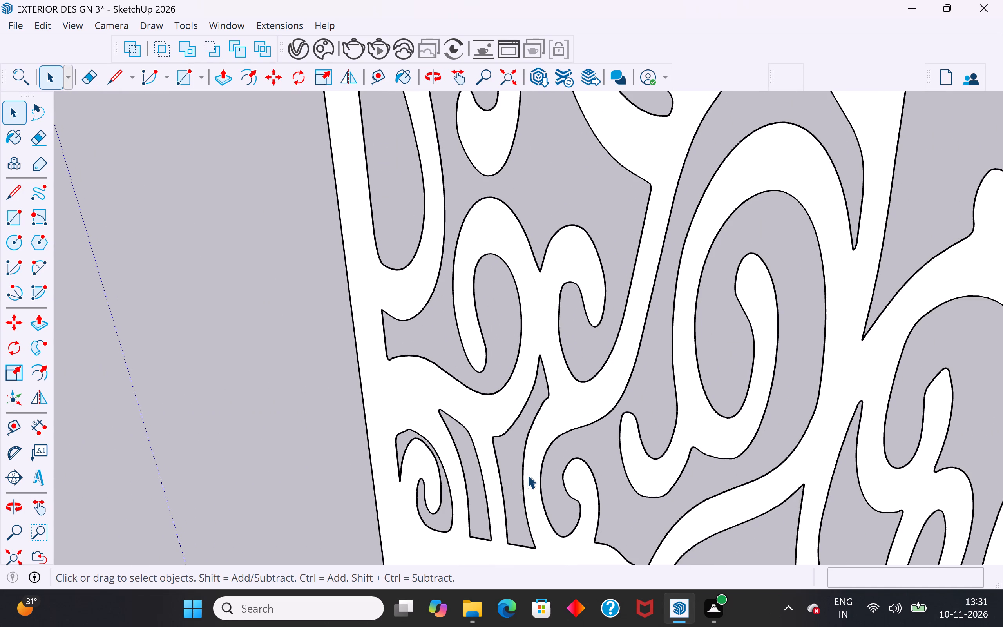
Delete the small hook-shaped face near the jali panel's centre, above its lower end.
{"action": "scroll", "coordinate": [527, 475], "scroll_direction": "down", "scroll_amount": 13}
{"action": "scroll", "coordinate": [583, 353], "scroll_direction": "up", "scroll_amount": 4}
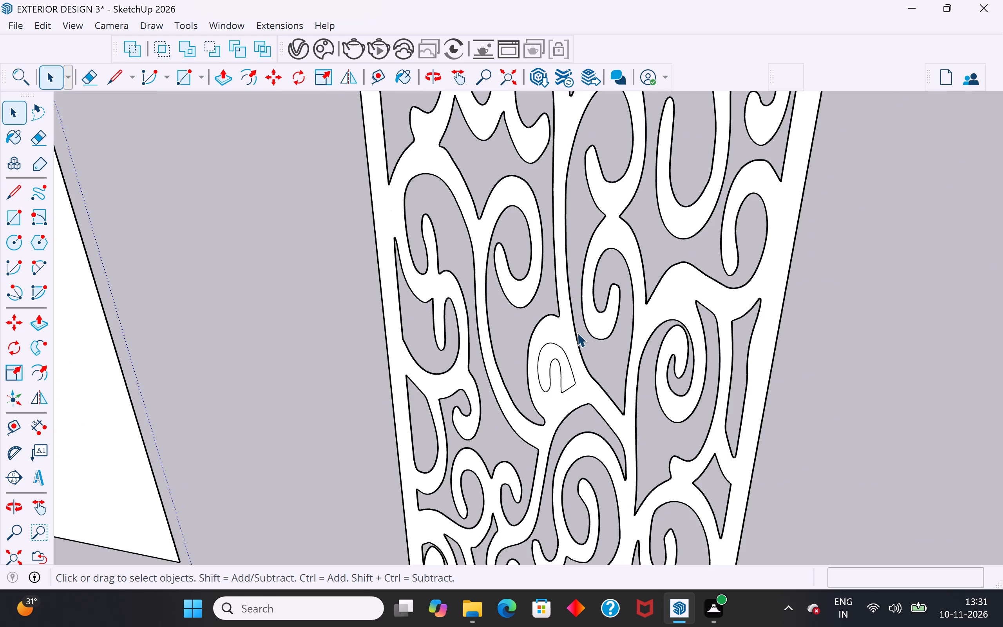
{"action": "scroll", "coordinate": [577, 333], "scroll_direction": "up", "scroll_amount": 6}
{"action": "left_click", "coordinate": [552, 348]}
{"action": "key", "text": "Delete"}
Examine the pierced jali panel from the front, its upper end and the rear for leftover faces.
{"action": "scroll", "coordinate": [561, 346], "scroll_direction": "down", "scroll_amount": 18}
{"action": "scroll", "coordinate": [541, 261], "scroll_direction": "up", "scroll_amount": 7}
{"action": "scroll", "coordinate": [565, 475], "scroll_direction": "down", "scroll_amount": 3}
{"action": "scroll", "coordinate": [566, 364], "scroll_direction": "down", "scroll_amount": 10}
{"action": "middle_click_drag", "start_coordinate": [573, 409], "coordinate": [554, 442]}
{"action": "scroll", "coordinate": [563, 230], "scroll_direction": "up", "scroll_amount": 3}
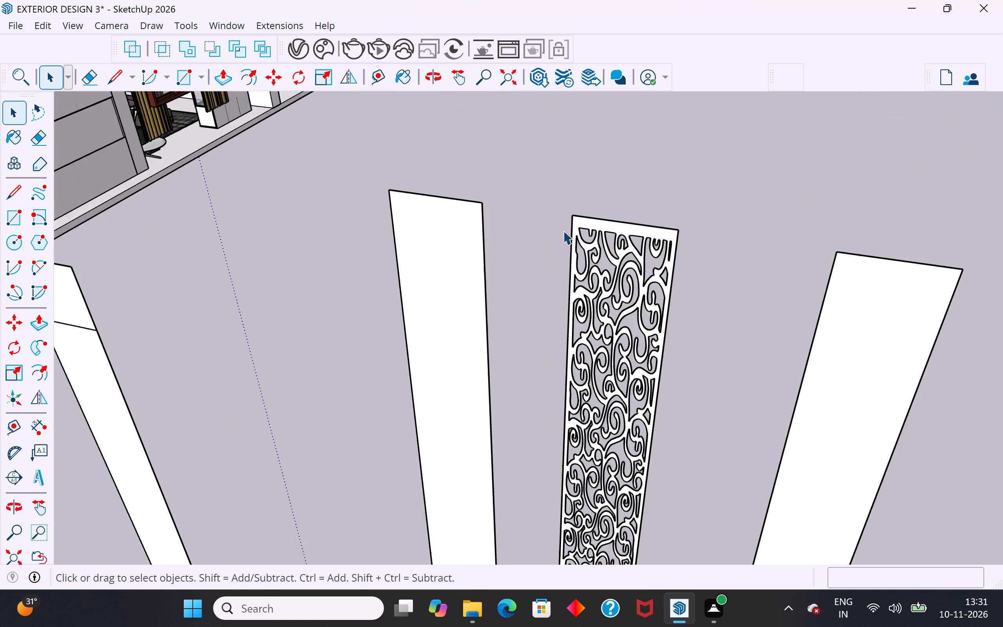
{"action": "scroll", "coordinate": [563, 230], "scroll_direction": "up", "scroll_amount": 4}
{"action": "middle_click_drag", "start_coordinate": [694, 313], "coordinate": [166, 326]}
{"action": "scroll", "coordinate": [370, 335], "scroll_direction": "up", "scroll_amount": 1}
{"action": "scroll", "coordinate": [523, 319], "scroll_direction": "down", "scroll_amount": 2}
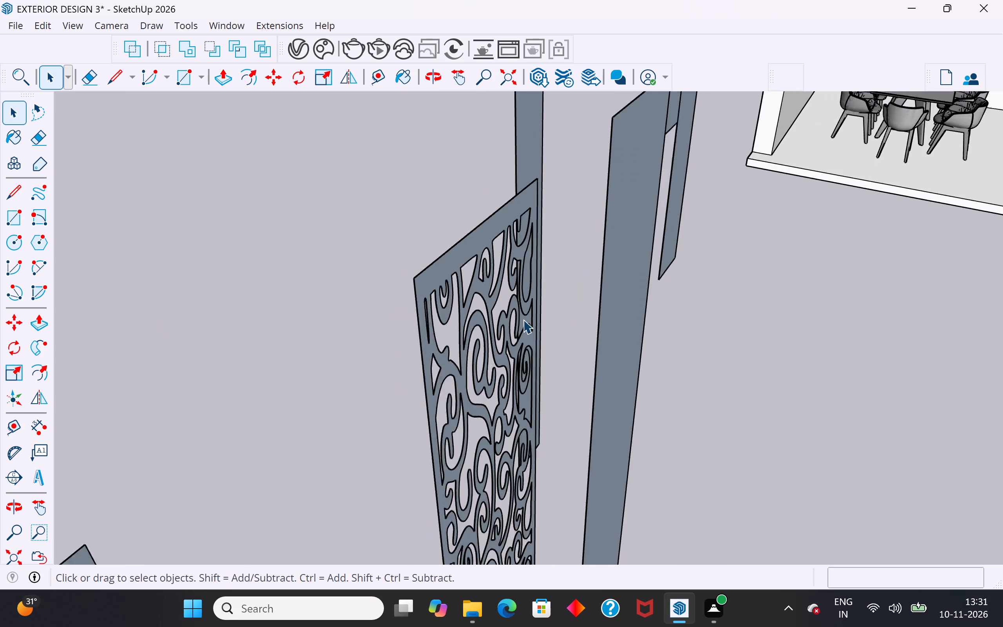
{"action": "scroll", "coordinate": [523, 319], "scroll_direction": "down", "scroll_amount": 2}
{"action": "middle_click_drag", "start_coordinate": [514, 336], "coordinate": [346, 348]}
{"action": "scroll", "coordinate": [492, 238], "scroll_direction": "up", "scroll_amount": 4}
{"action": "scroll", "coordinate": [533, 281], "scroll_direction": "down", "scroll_amount": 4}
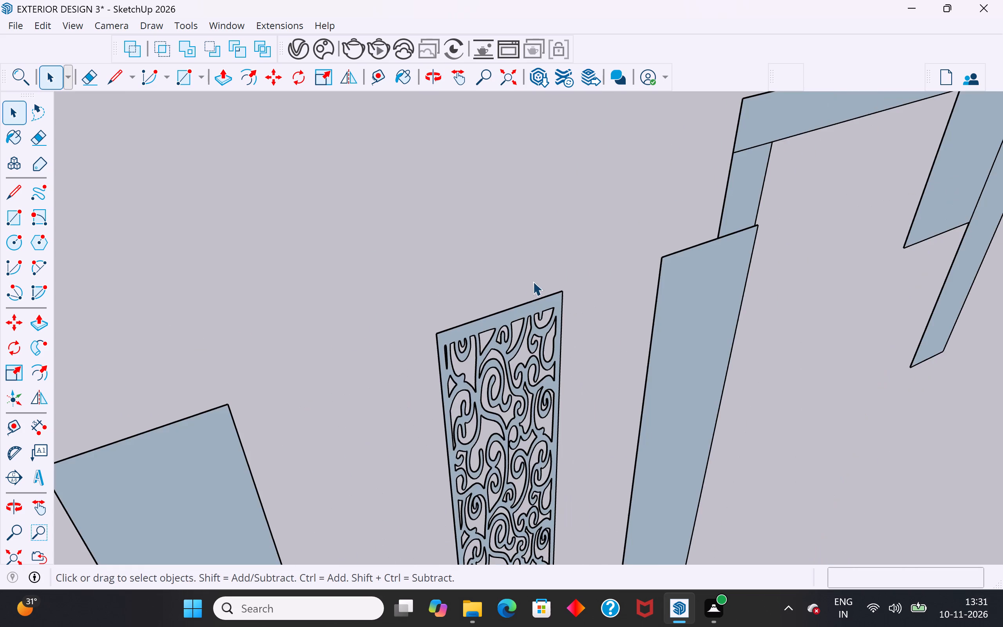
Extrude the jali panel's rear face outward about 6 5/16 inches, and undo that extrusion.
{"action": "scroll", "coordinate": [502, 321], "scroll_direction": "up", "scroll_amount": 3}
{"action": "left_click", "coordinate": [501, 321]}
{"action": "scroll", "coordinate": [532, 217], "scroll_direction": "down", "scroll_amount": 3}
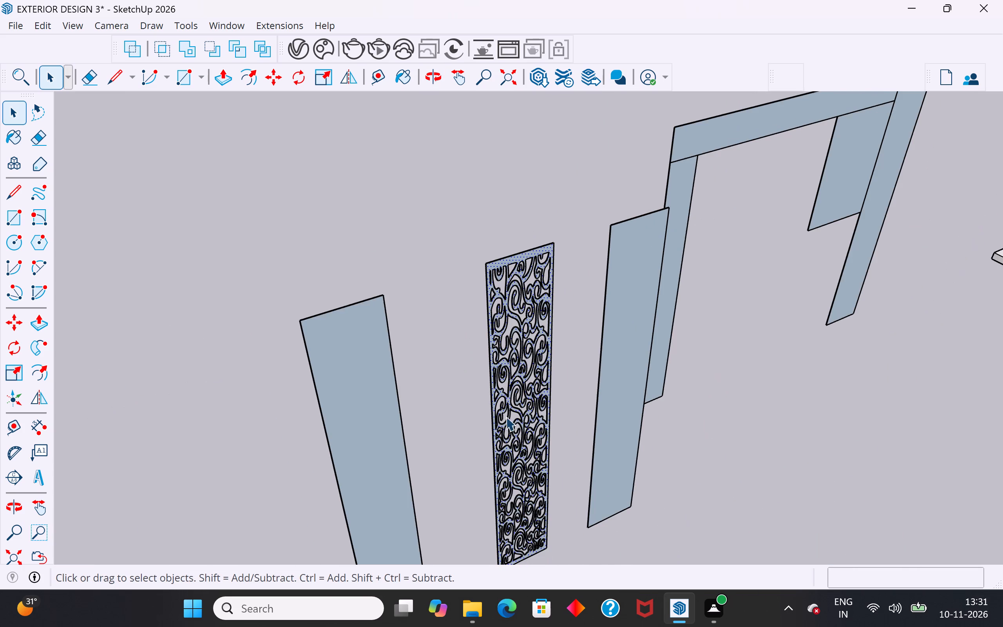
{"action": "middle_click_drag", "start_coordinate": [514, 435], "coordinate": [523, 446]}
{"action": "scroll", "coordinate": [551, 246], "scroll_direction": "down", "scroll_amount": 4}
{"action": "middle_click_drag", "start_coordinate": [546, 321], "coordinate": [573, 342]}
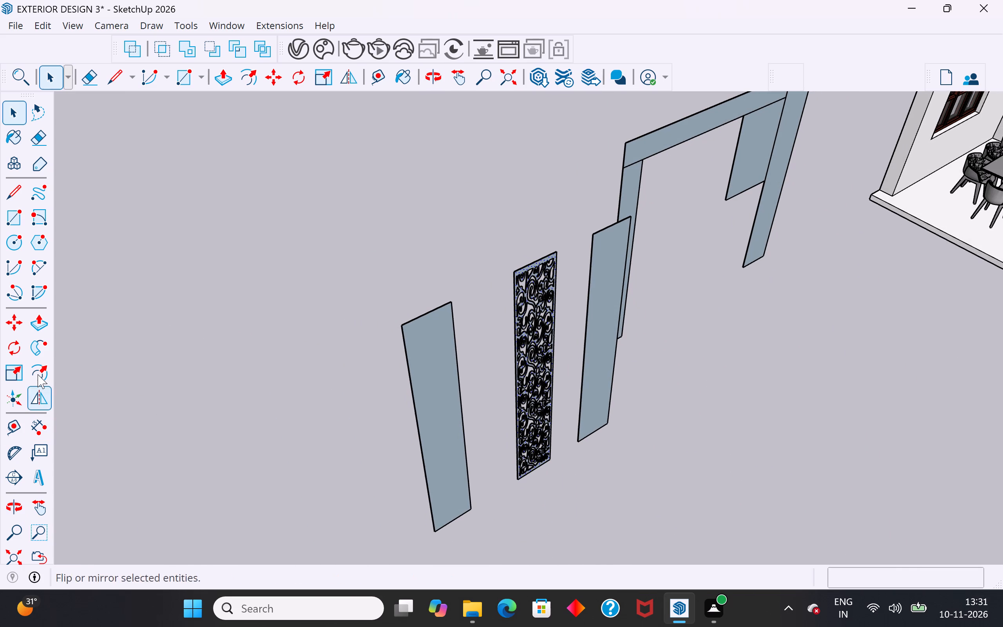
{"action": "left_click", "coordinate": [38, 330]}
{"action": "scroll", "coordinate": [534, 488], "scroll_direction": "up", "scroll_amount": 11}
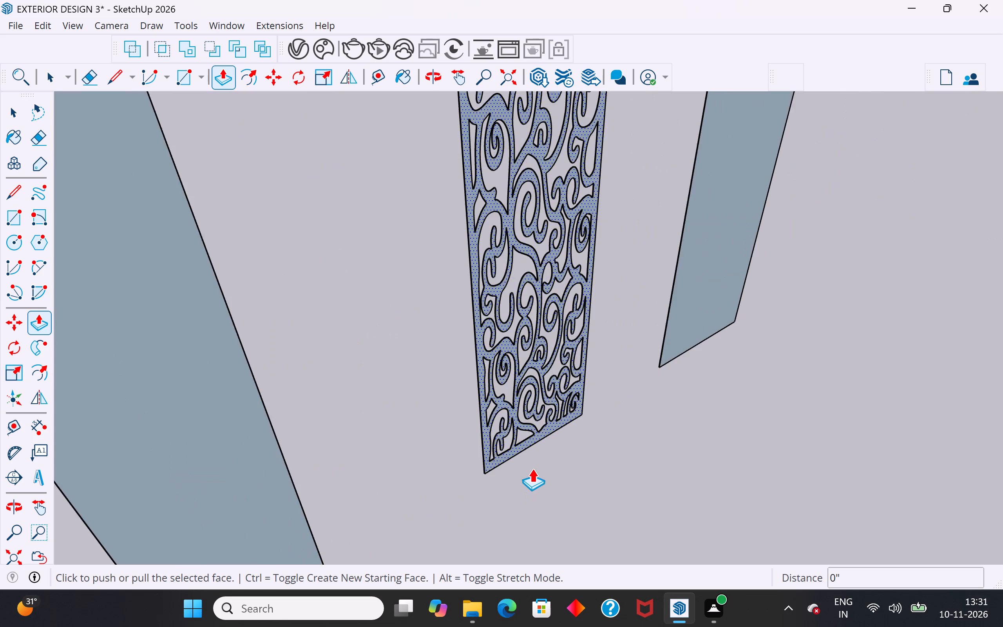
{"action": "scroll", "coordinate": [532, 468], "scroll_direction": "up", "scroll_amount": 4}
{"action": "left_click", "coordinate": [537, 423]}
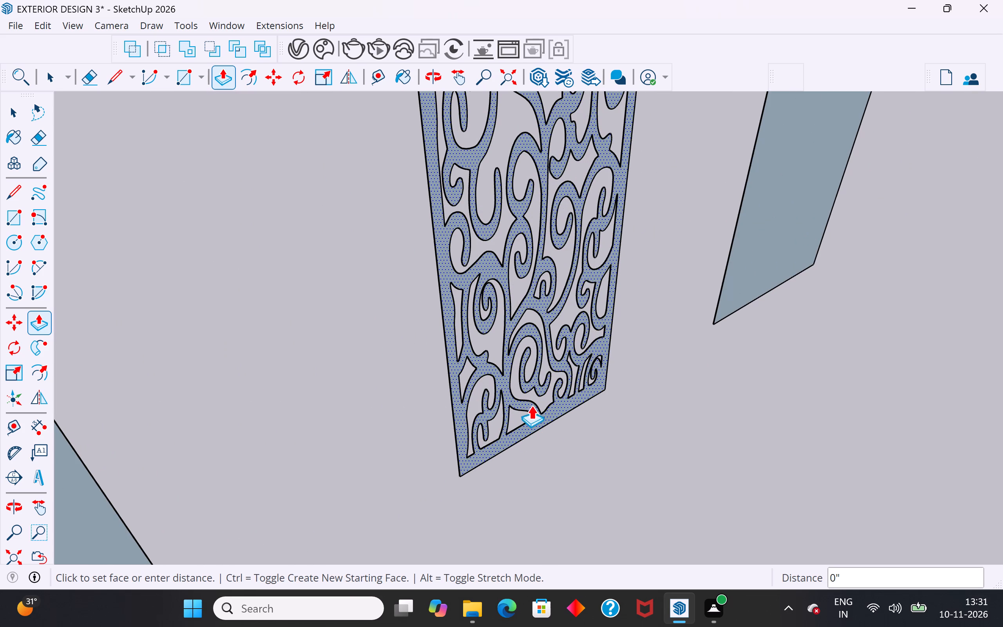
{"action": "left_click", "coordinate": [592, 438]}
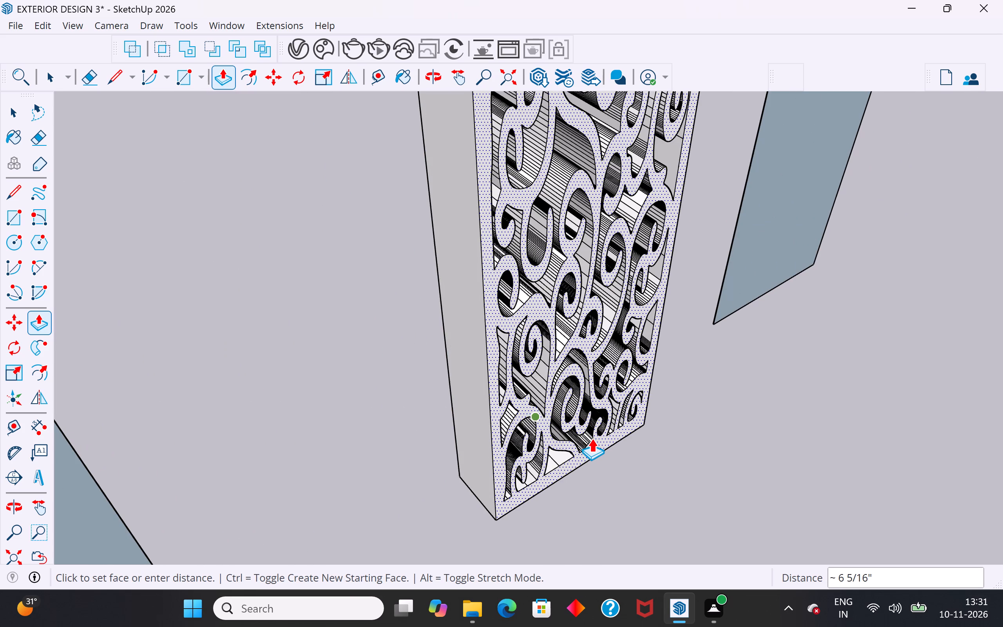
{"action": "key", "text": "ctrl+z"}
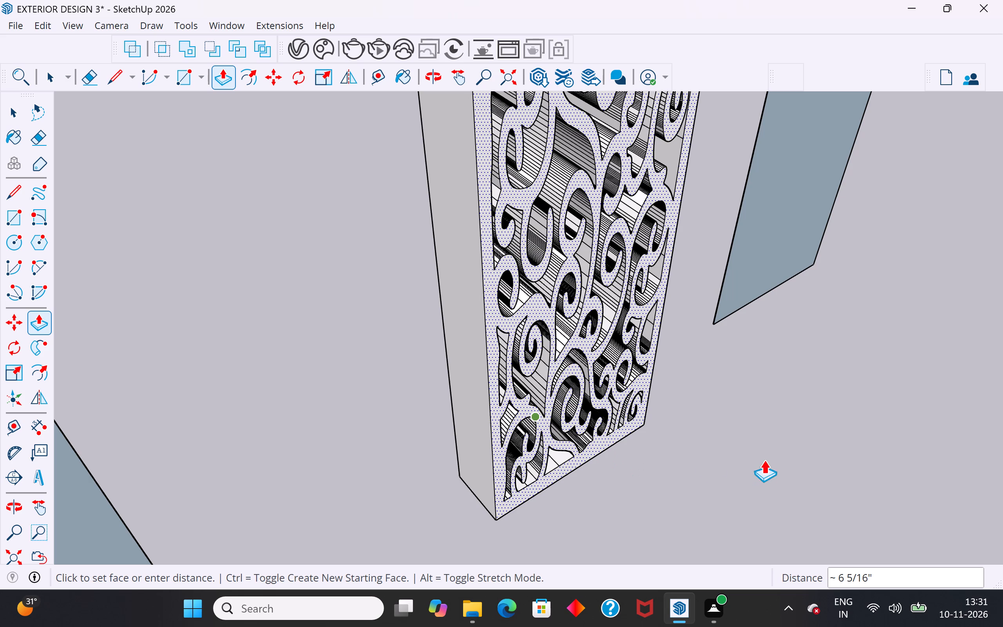
Extrude the pierced jali panel 10 inches outward from its rear face with Push/Pull.
{"action": "scroll", "coordinate": [620, 442], "scroll_direction": "down", "scroll_amount": 4}
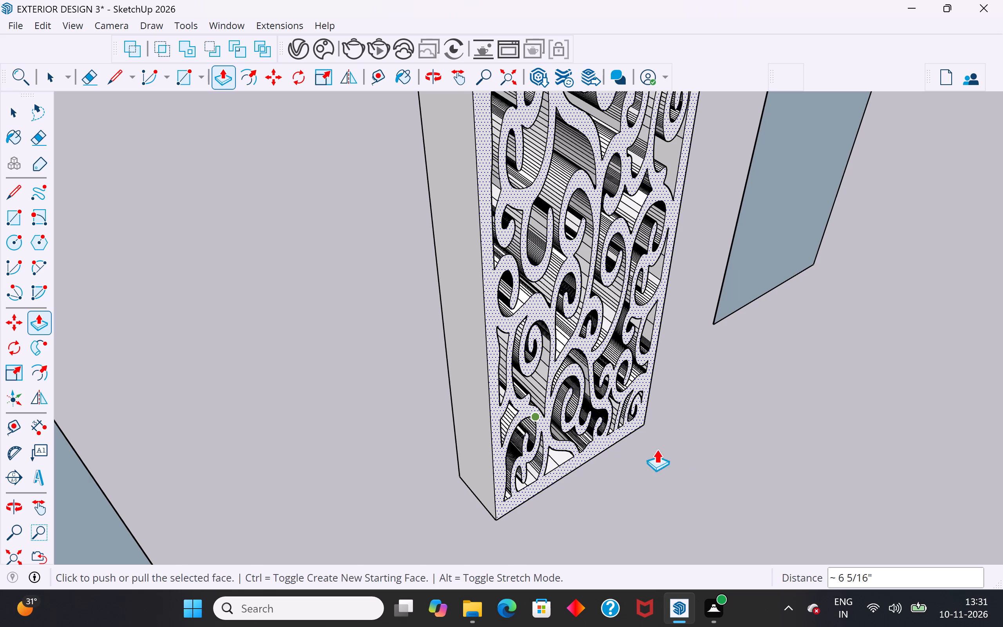
{"action": "scroll", "coordinate": [503, 430], "scroll_direction": "down", "scroll_amount": 4}
{"action": "scroll", "coordinate": [547, 495], "scroll_direction": "down", "scroll_amount": 3}
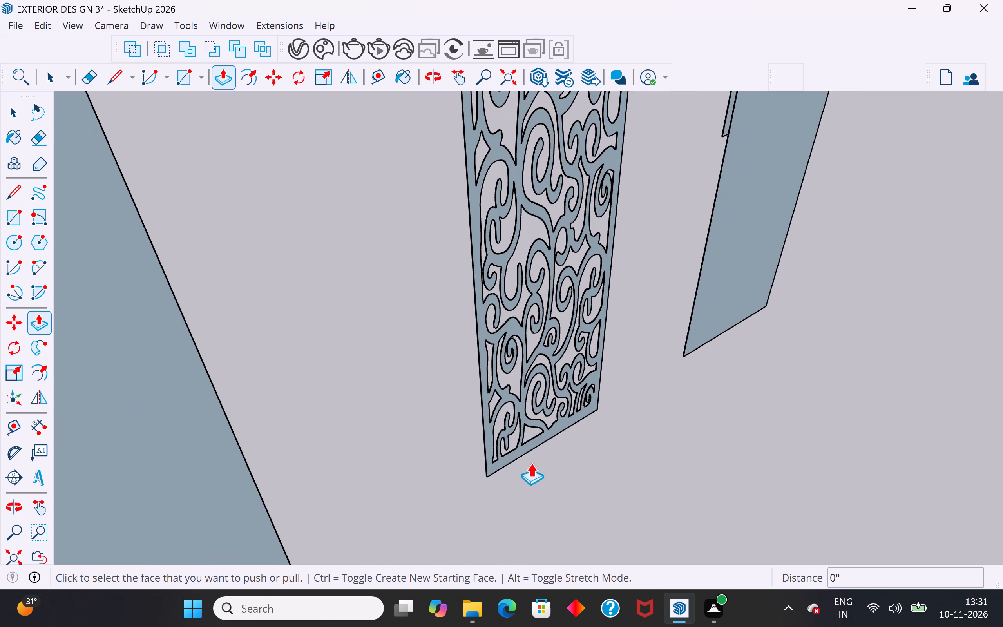
{"action": "scroll", "coordinate": [522, 446], "scroll_direction": "up", "scroll_amount": 9}
{"action": "left_click", "coordinate": [534, 447]}
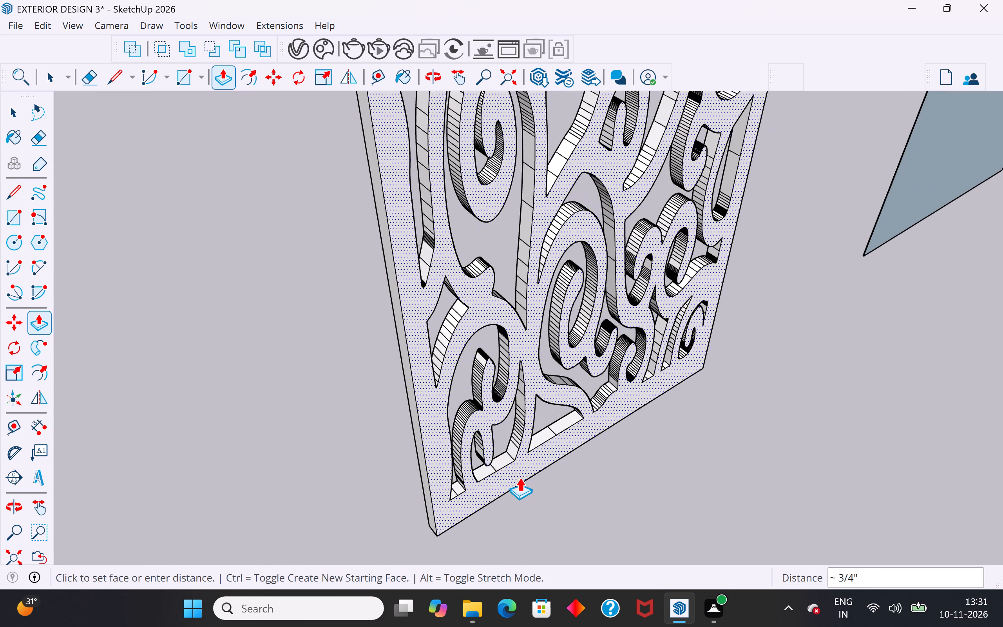
{"action": "type", "text": "10"}
{"action": "key", "text": "shift+quotedbl"}
{"action": "key", "text": "Return"}
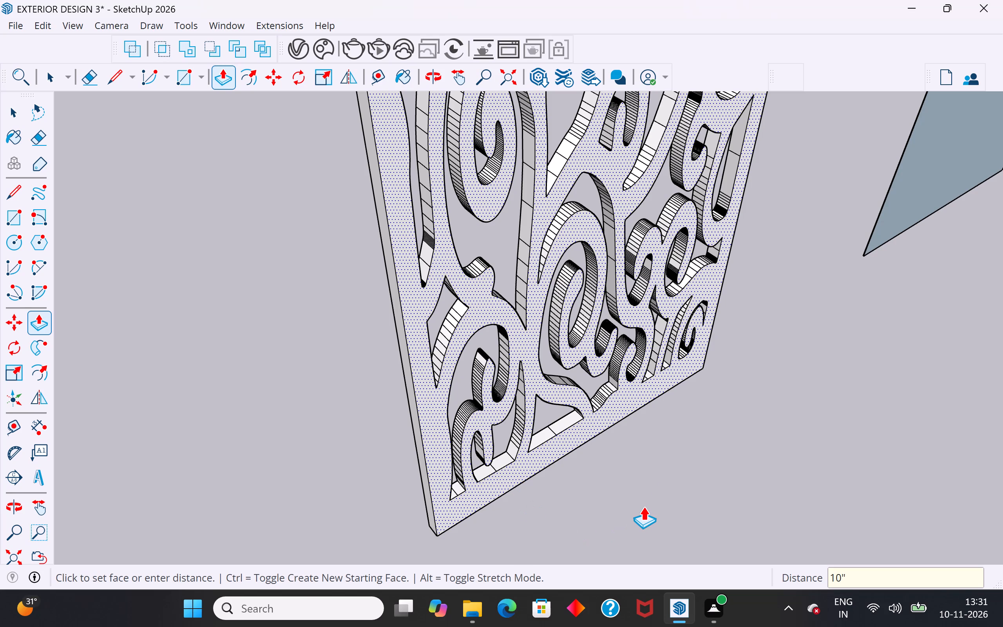
Examine the thickened jali panel from the rear, front and sides, next to the porch frame.
{"action": "scroll", "coordinate": [675, 487], "scroll_direction": "down", "scroll_amount": 5}
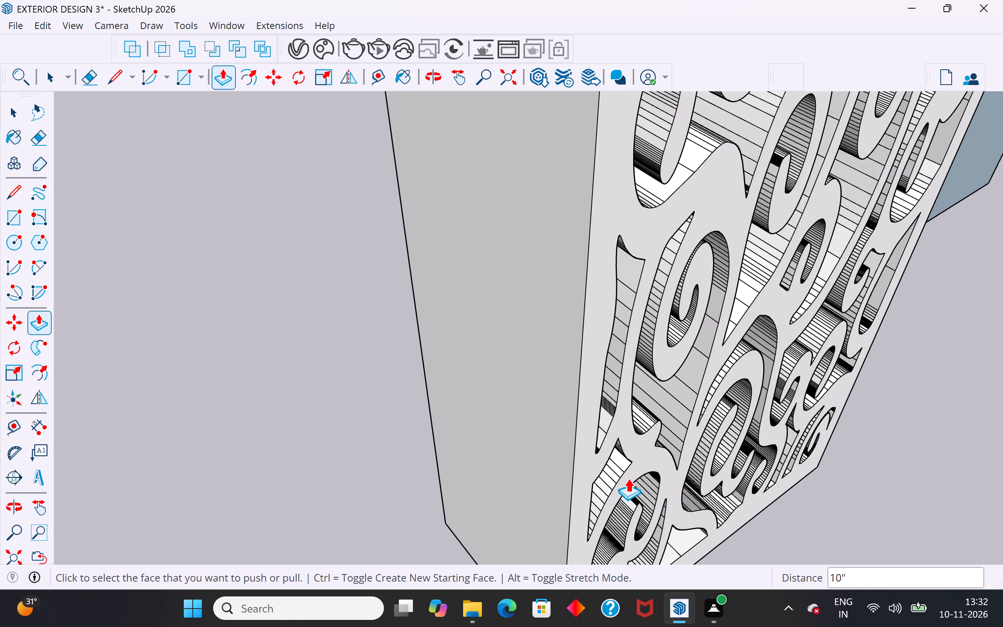
{"action": "scroll", "coordinate": [664, 379], "scroll_direction": "down", "scroll_amount": 20}
{"action": "scroll", "coordinate": [664, 379], "scroll_direction": "down", "scroll_amount": 12}
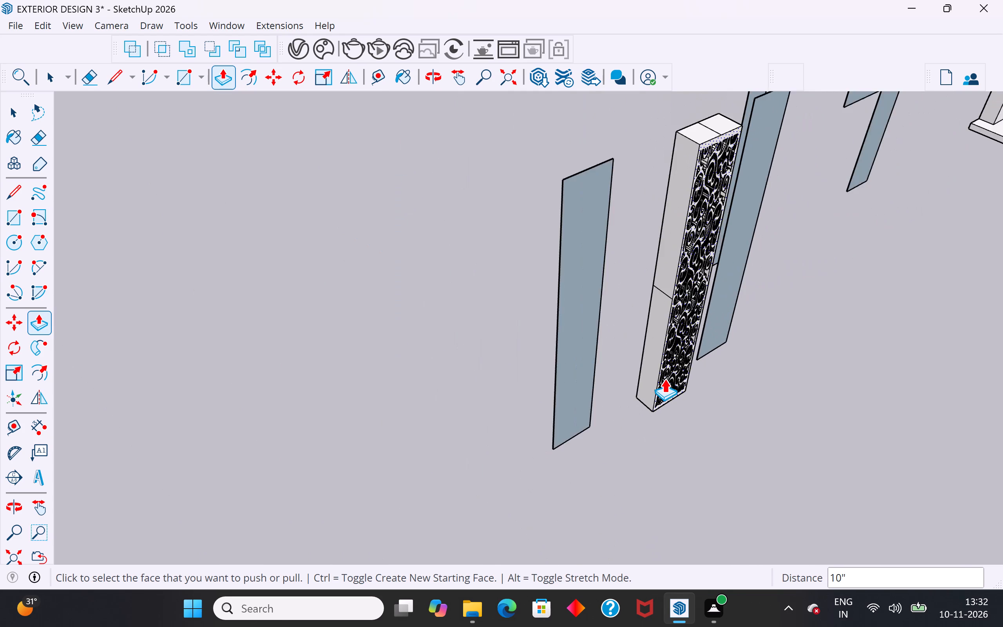
{"action": "scroll", "coordinate": [664, 379], "scroll_direction": "down", "scroll_amount": 4}
{"action": "middle_click_drag", "start_coordinate": [641, 444], "coordinate": [918, 473]}
{"action": "middle_click_drag", "start_coordinate": [521, 359], "coordinate": [851, 277]}
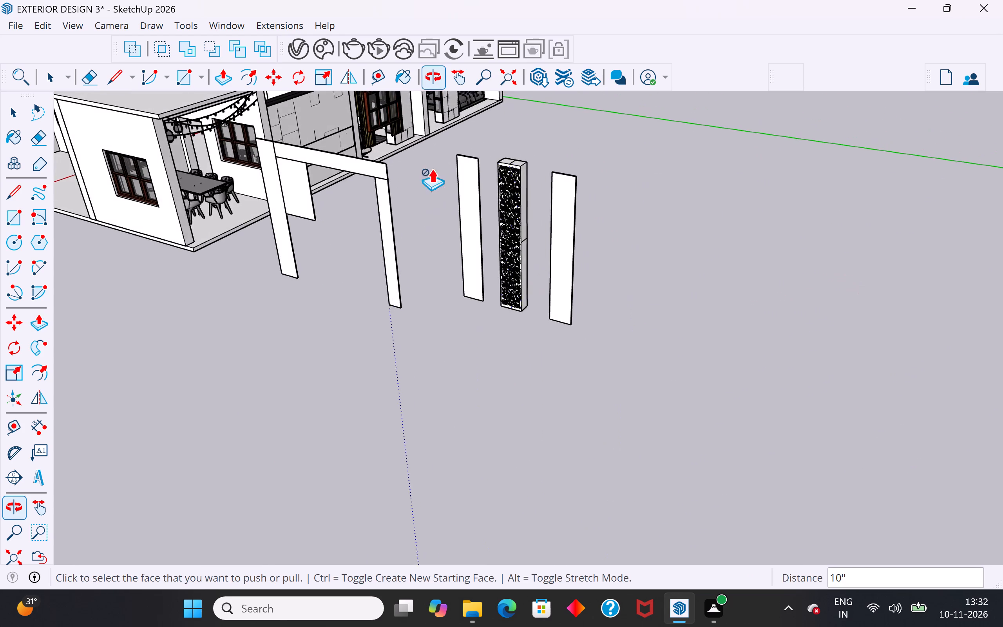
{"action": "scroll", "coordinate": [420, 176], "scroll_direction": "up", "scroll_amount": 8}
{"action": "middle_click_drag", "start_coordinate": [558, 182], "coordinate": [648, 179]}
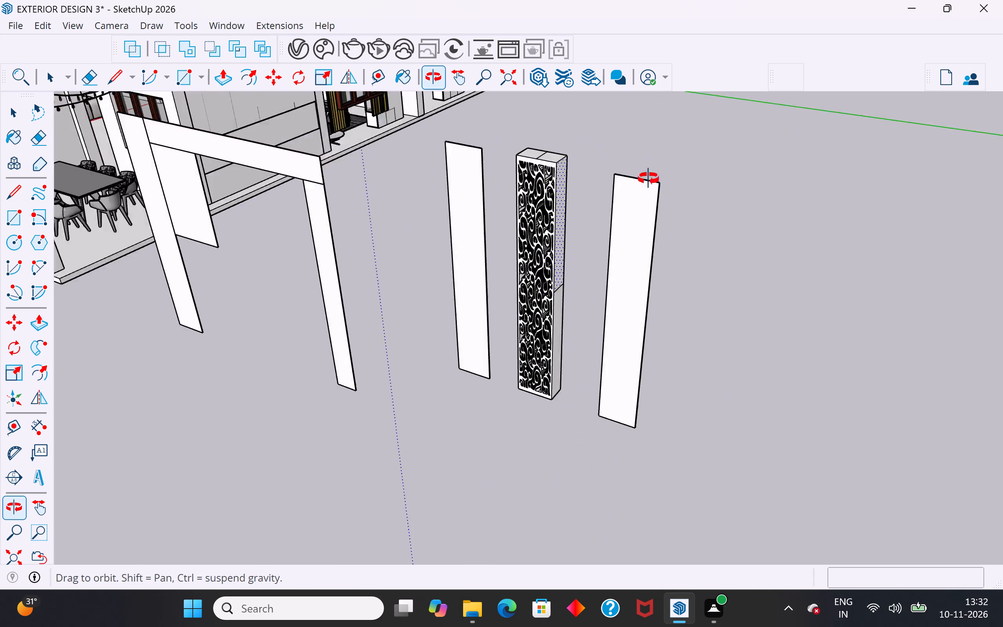
{"action": "middle_click_drag", "start_coordinate": [648, 179], "coordinate": [109, 318]}
Push the jali panel's rear patterned face back in by 5 inches to make the panel thinner.
{"action": "scroll", "coordinate": [608, 320], "scroll_direction": "up", "scroll_amount": 9}
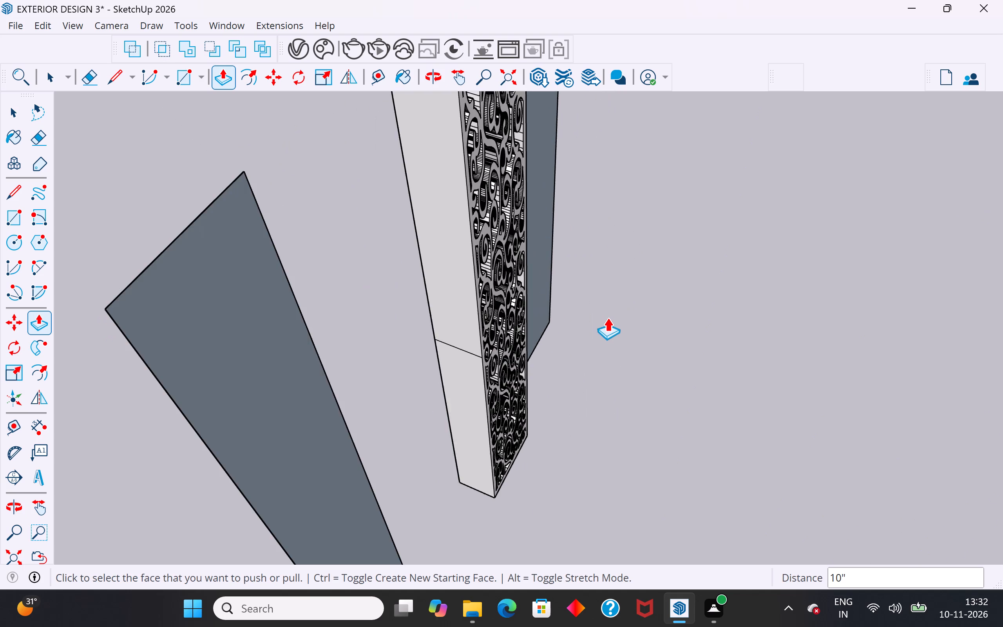
{"action": "middle_click_drag", "start_coordinate": [596, 423], "coordinate": [477, 371]}
{"action": "scroll", "coordinate": [531, 480], "scroll_direction": "down", "scroll_amount": 10}
{"action": "scroll", "coordinate": [507, 324], "scroll_direction": "up", "scroll_amount": 8}
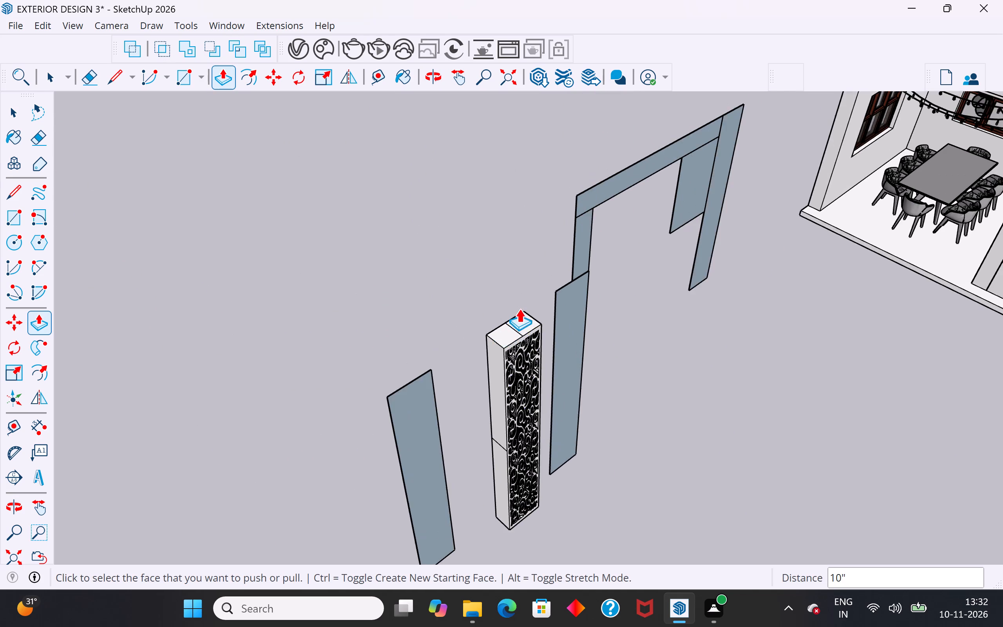
{"action": "scroll", "coordinate": [519, 308], "scroll_direction": "up", "scroll_amount": 17}
{"action": "left_click", "coordinate": [552, 400]}
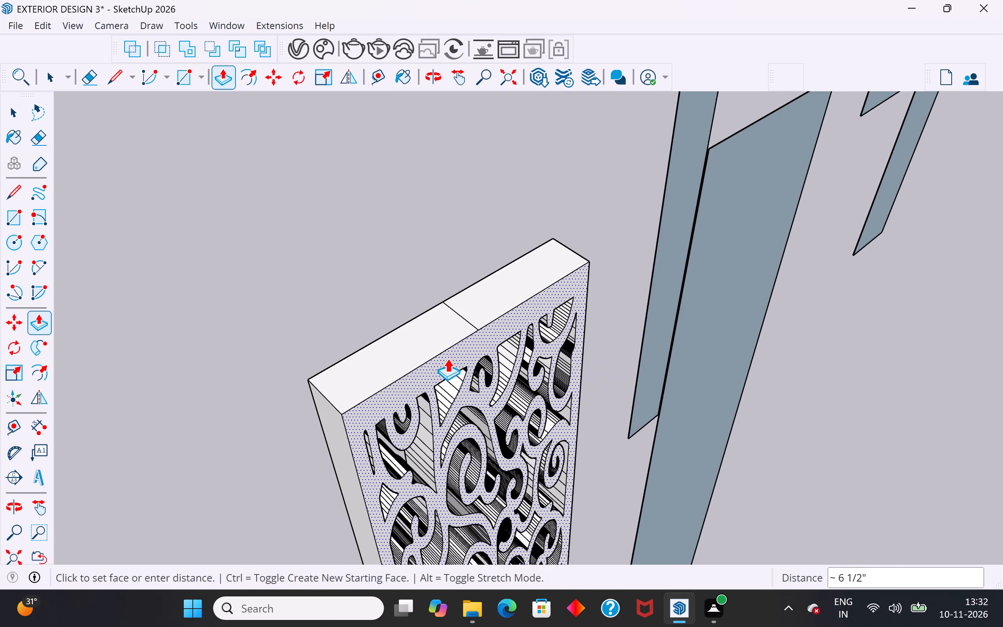
{"action": "type", "text": "5\""}
{"action": "key", "text": "Return"}
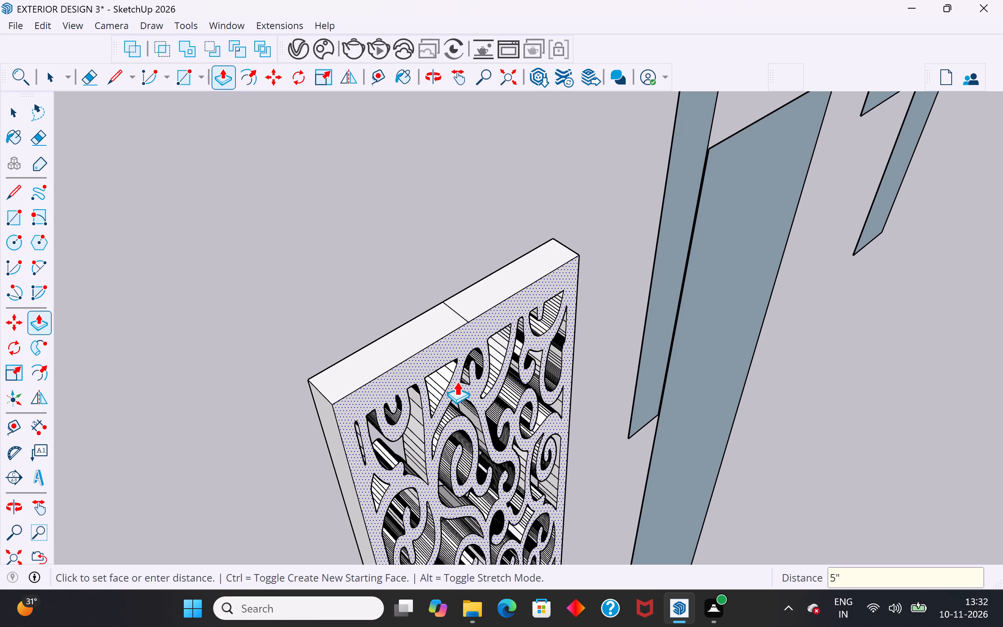
{"action": "scroll", "coordinate": [595, 464], "scroll_direction": "down", "scroll_amount": 2}
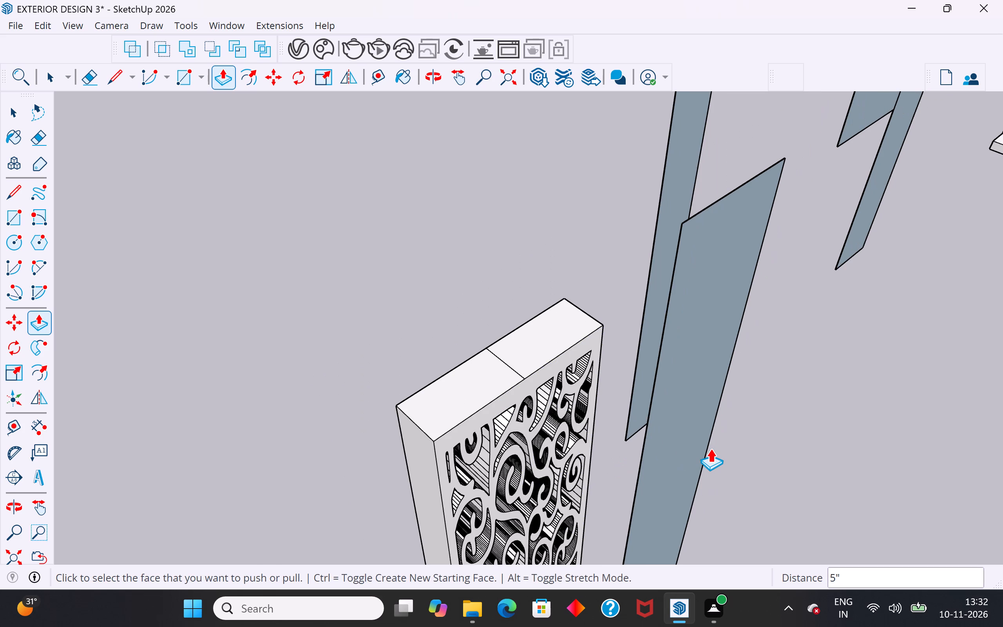
Examine the jali panel from the front together with the porch frame and the neighbouring side posts.
{"action": "left_click", "coordinate": [16, 111]}
{"action": "left_click", "coordinate": [281, 276]}
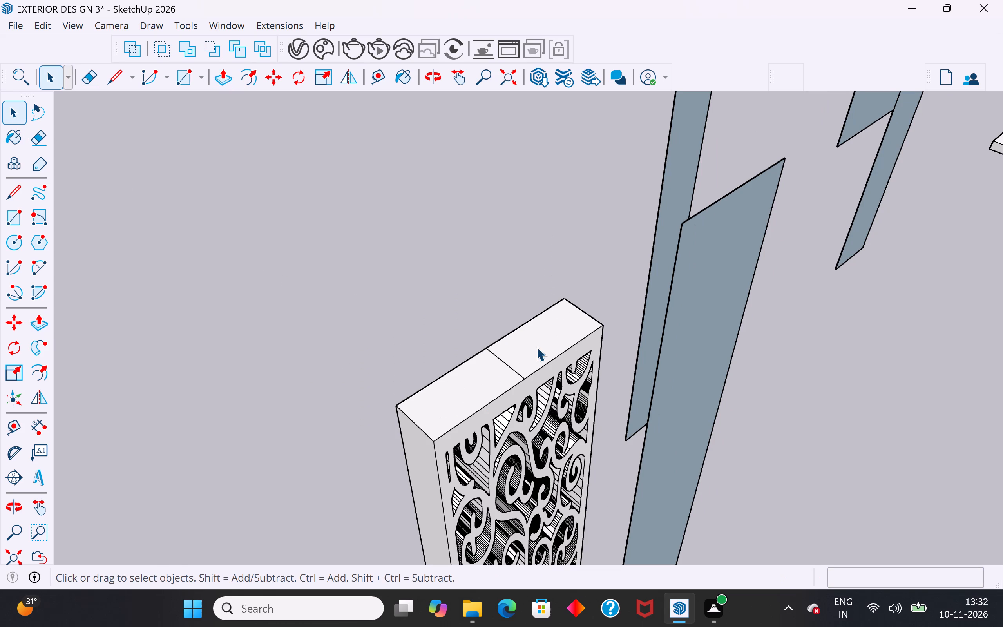
{"action": "scroll", "coordinate": [536, 347], "scroll_direction": "down", "scroll_amount": 7}
{"action": "middle_click_drag", "start_coordinate": [388, 391], "coordinate": [908, 397]}
{"action": "scroll", "coordinate": [675, 392], "scroll_direction": "down", "scroll_amount": 4}
{"action": "middle_click_drag", "start_coordinate": [594, 459], "coordinate": [675, 378]}
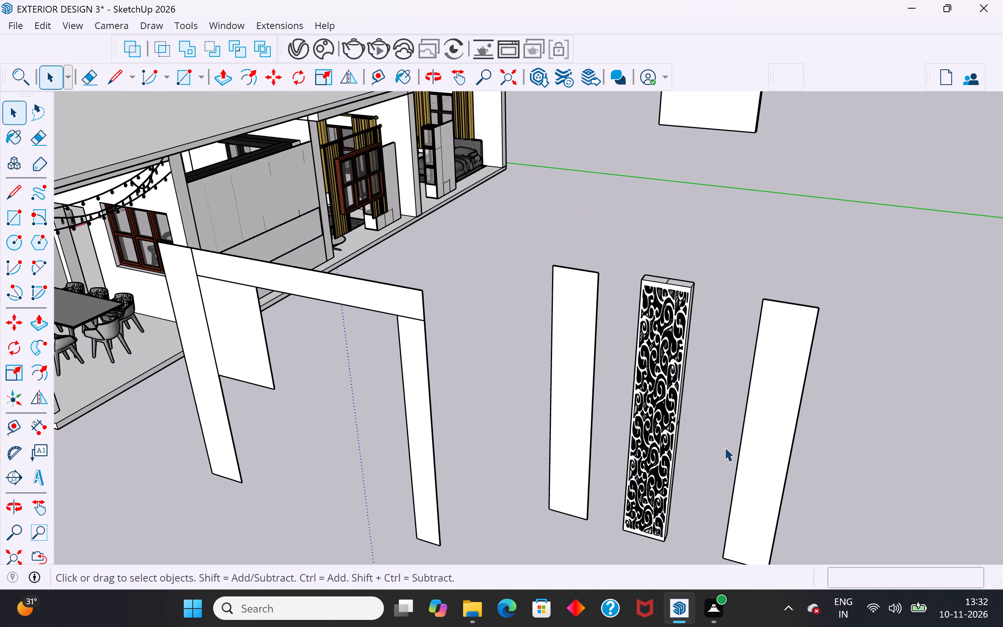
{"action": "left_click", "coordinate": [724, 447]}
{"action": "middle_click_drag", "start_coordinate": [693, 400], "coordinate": [730, 361]}
{"action": "scroll", "coordinate": [688, 417], "scroll_direction": "down", "scroll_amount": 4}
{"action": "middle_click_drag", "start_coordinate": [678, 429], "coordinate": [683, 449]}
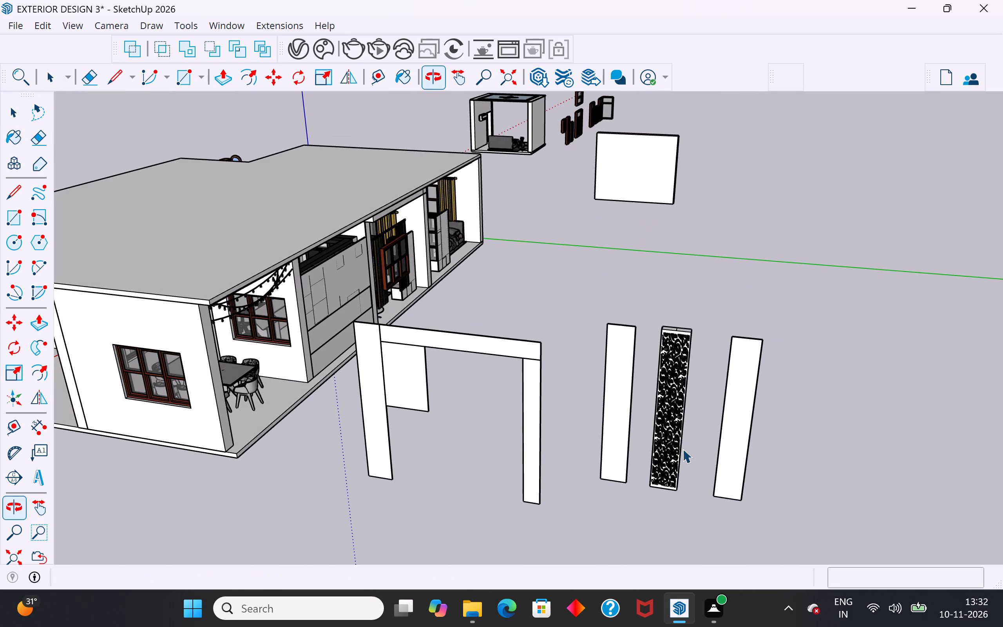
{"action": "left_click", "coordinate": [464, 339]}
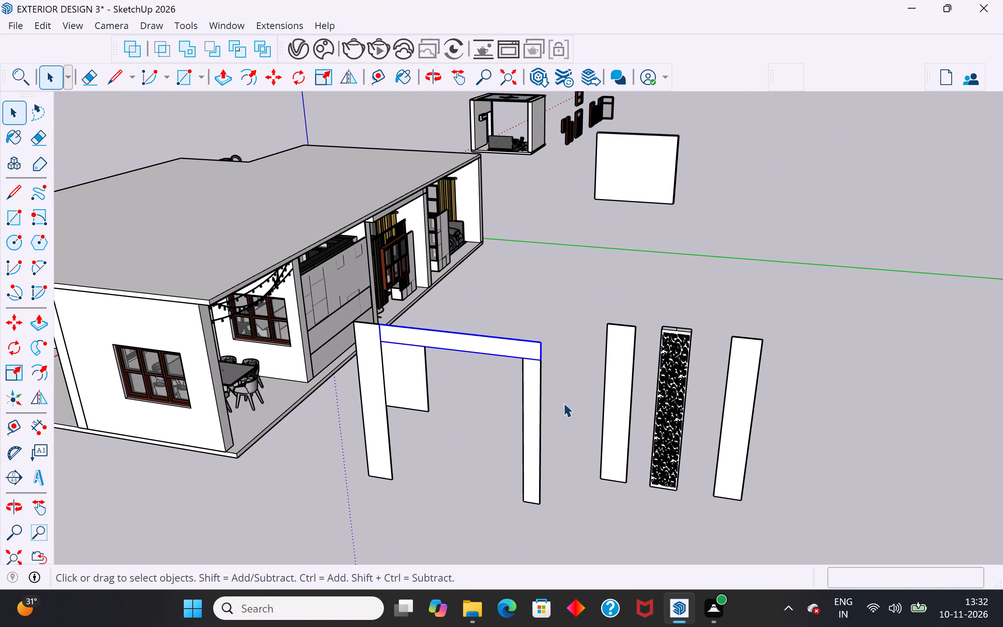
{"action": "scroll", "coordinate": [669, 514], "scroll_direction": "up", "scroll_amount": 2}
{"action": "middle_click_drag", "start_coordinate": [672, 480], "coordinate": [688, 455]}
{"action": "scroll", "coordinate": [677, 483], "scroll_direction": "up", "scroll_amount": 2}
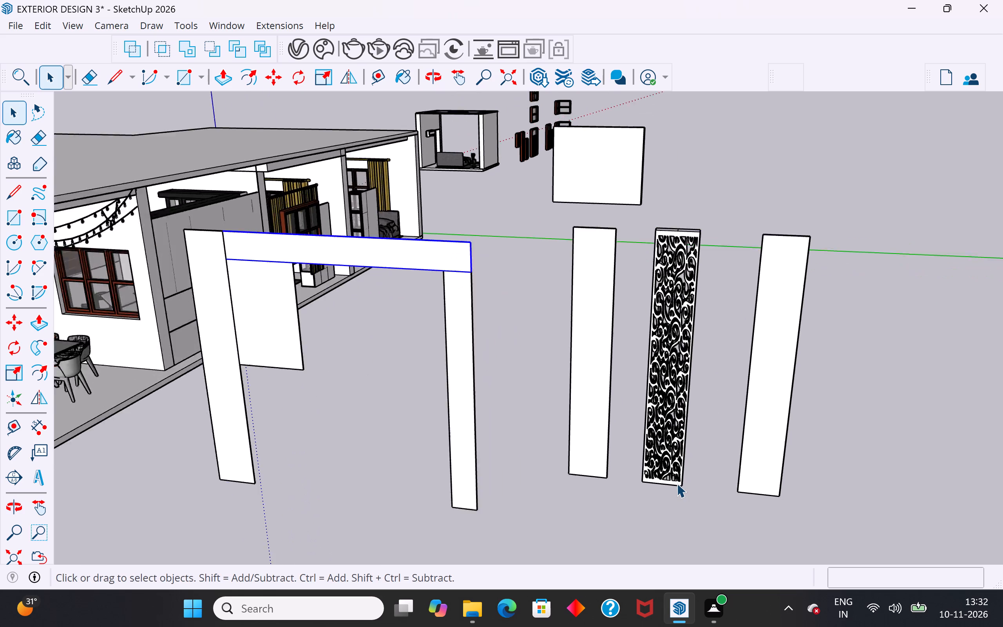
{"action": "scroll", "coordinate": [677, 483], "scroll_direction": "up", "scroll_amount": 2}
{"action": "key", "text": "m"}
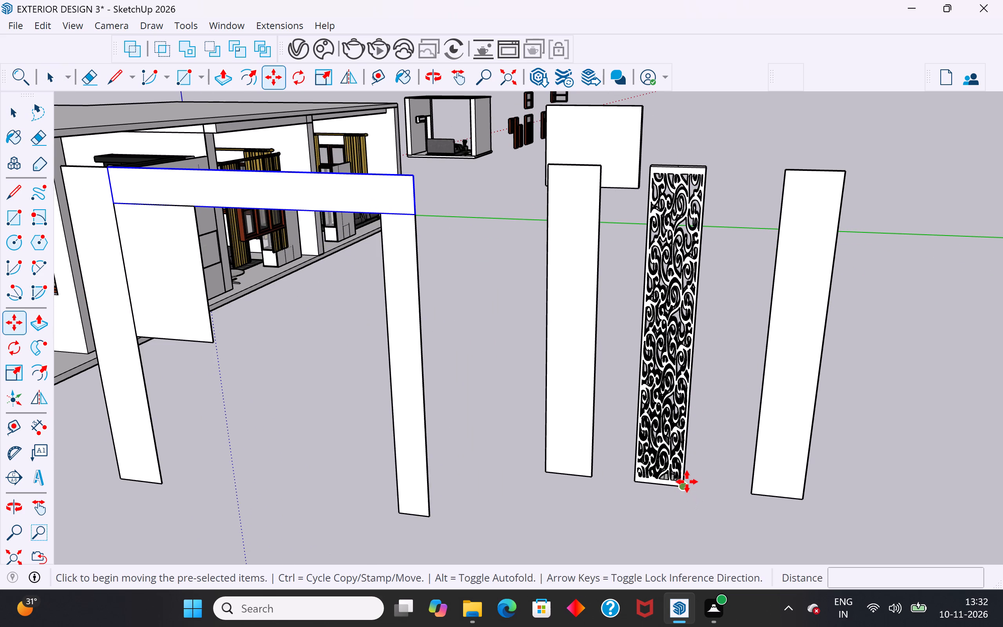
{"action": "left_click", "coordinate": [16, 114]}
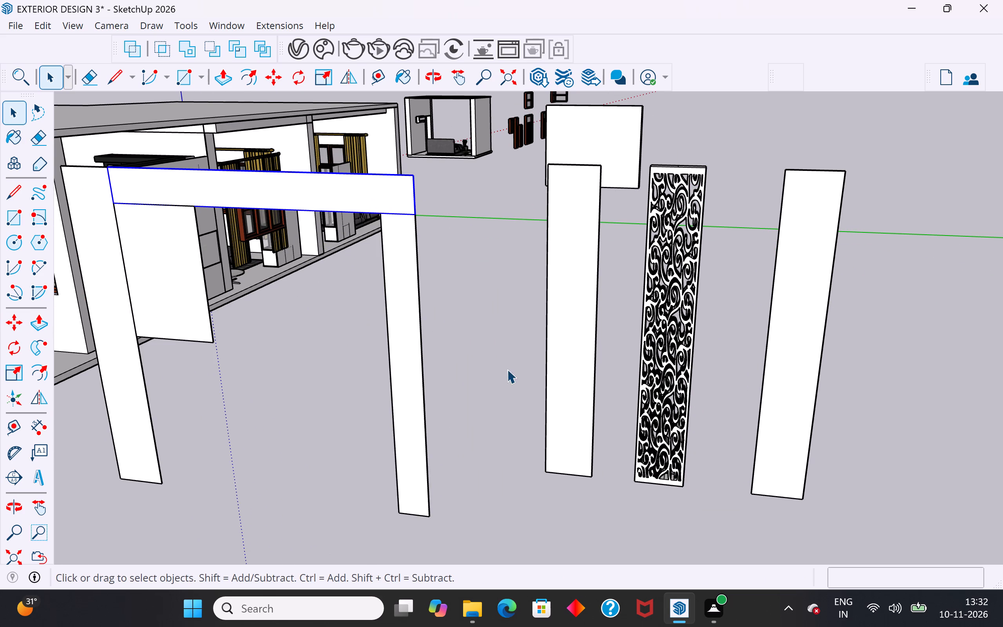
Clear the porch beam selection and select the pierced jali panel.
{"action": "left_click", "coordinate": [507, 369]}
{"action": "left_click", "coordinate": [674, 347]}
{"action": "scroll", "coordinate": [687, 347], "scroll_direction": "down", "scroll_amount": 4}
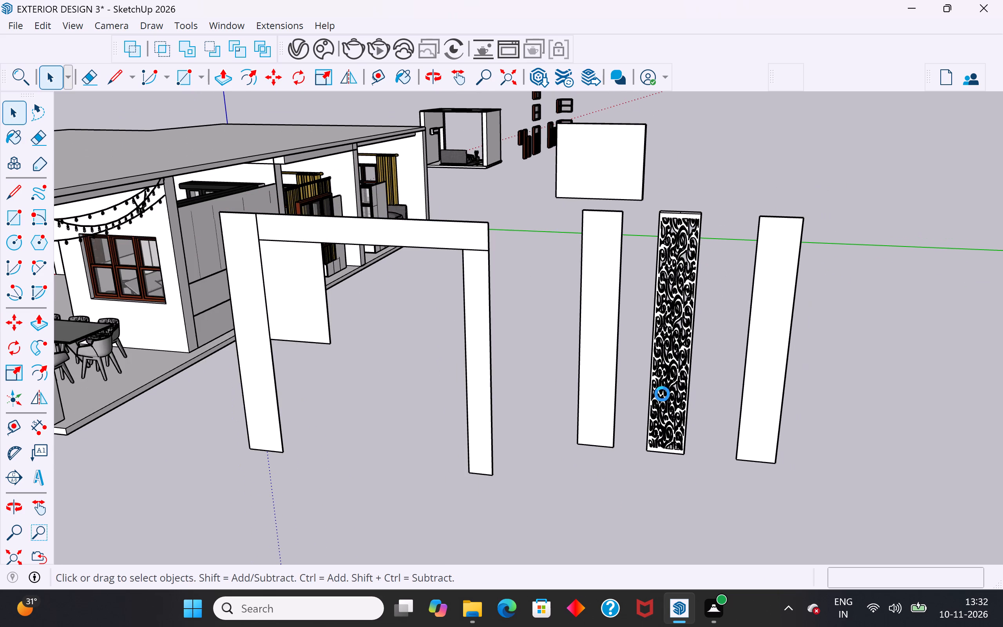
{"action": "scroll", "coordinate": [703, 331], "scroll_direction": "up", "scroll_amount": 4}
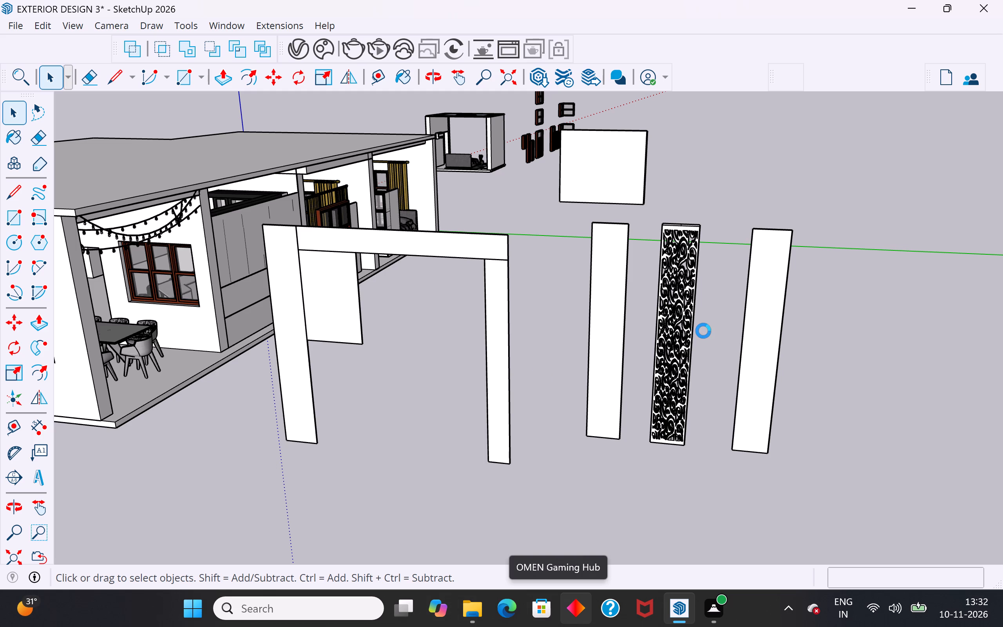
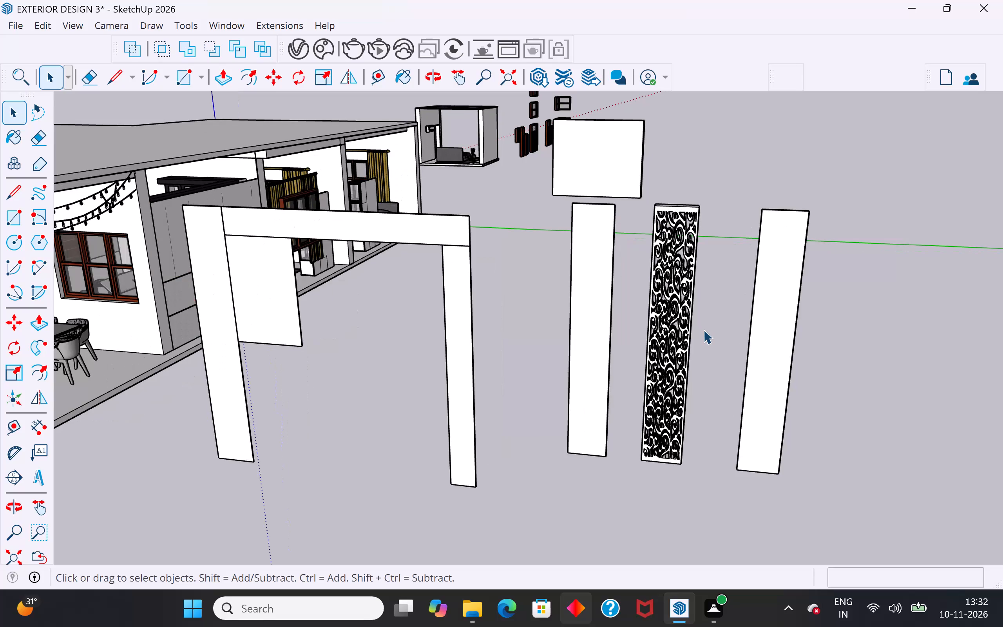
Group all the geometry of the scroll-patterned panel standing between the two plain white panels.
{"action": "scroll", "coordinate": [703, 330], "scroll_direction": "down", "scroll_amount": 2}
{"action": "middle_click_drag", "start_coordinate": [720, 339], "coordinate": [740, 360]}
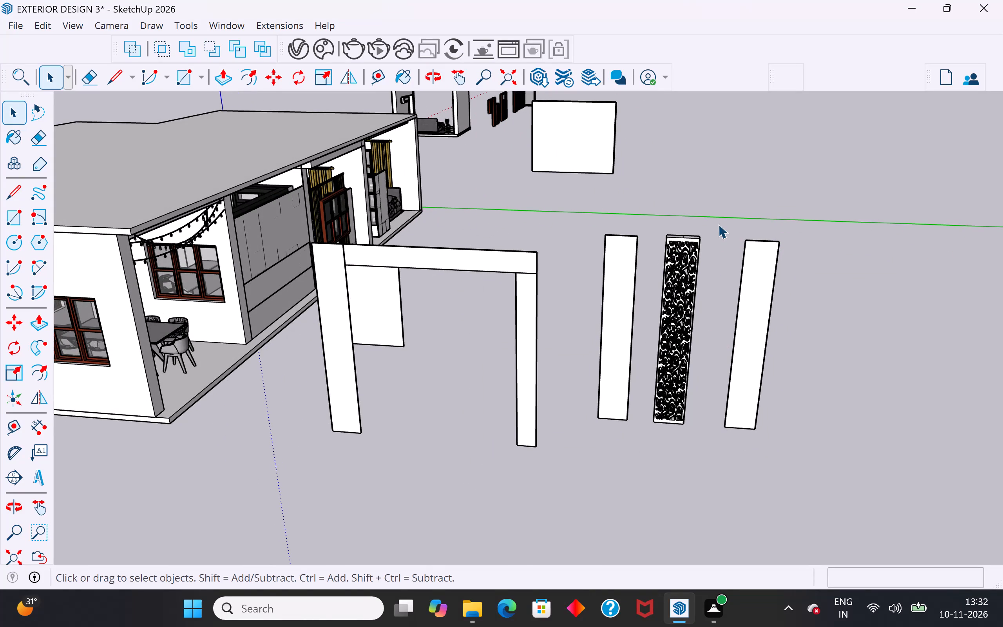
{"action": "left_click_drag", "start_coordinate": [719, 219], "coordinate": [648, 445]}
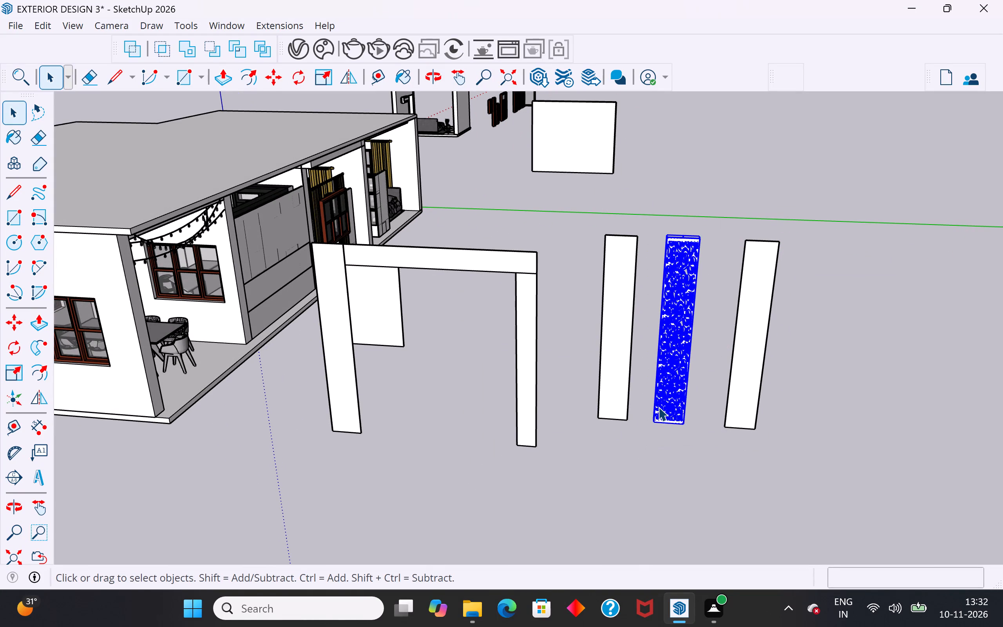
{"action": "right_click", "coordinate": [658, 407]}
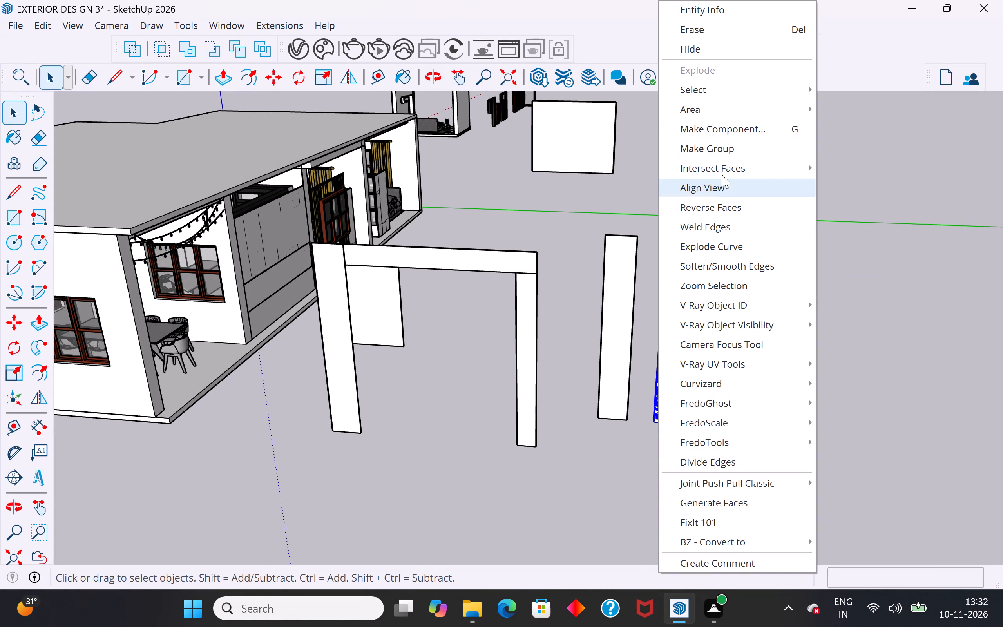
{"action": "left_click", "coordinate": [734, 148]}
{"action": "left_click", "coordinate": [697, 443]}
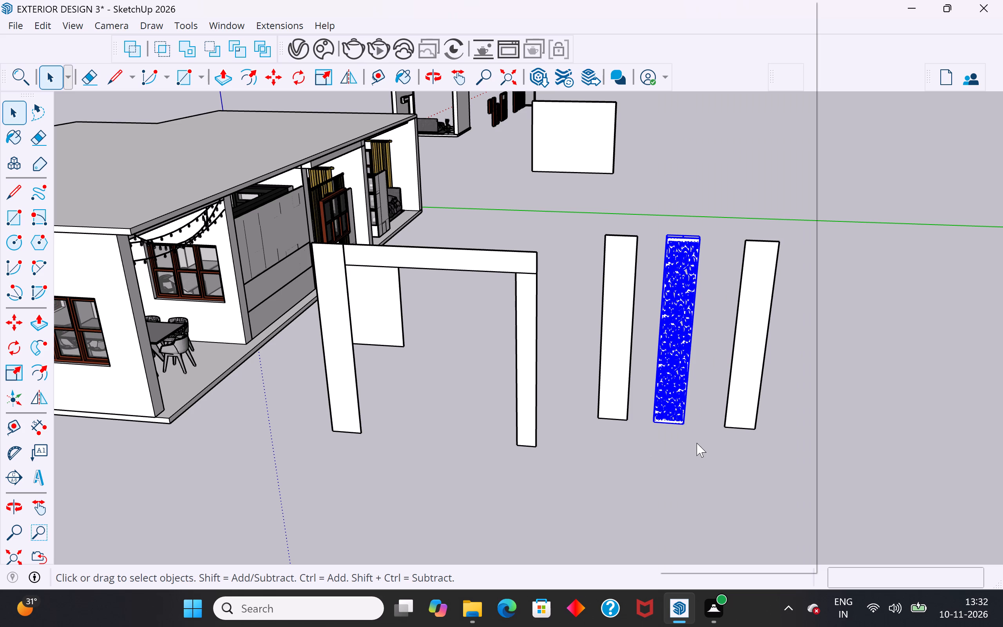
Move the patterned panel group by its lower corner to the wall's base endpoint at the porch opening, beside the stair-side window wall.
{"action": "scroll", "coordinate": [771, 320], "scroll_direction": "down", "scroll_amount": 8}
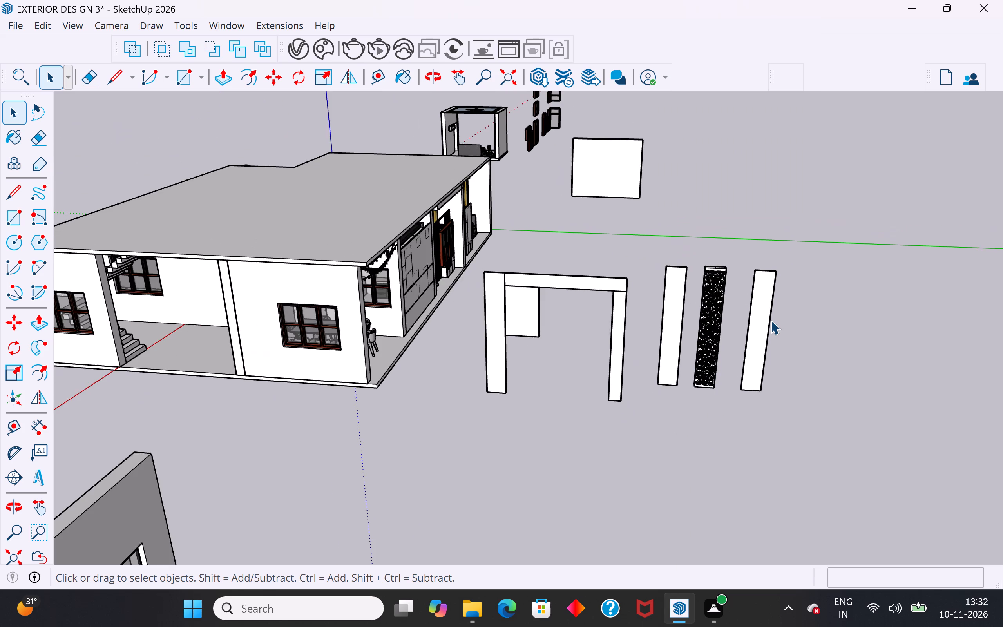
{"action": "scroll", "coordinate": [683, 397], "scroll_direction": "up", "scroll_amount": 5}
{"action": "left_click", "coordinate": [728, 371]}
{"action": "key", "text": "m"}
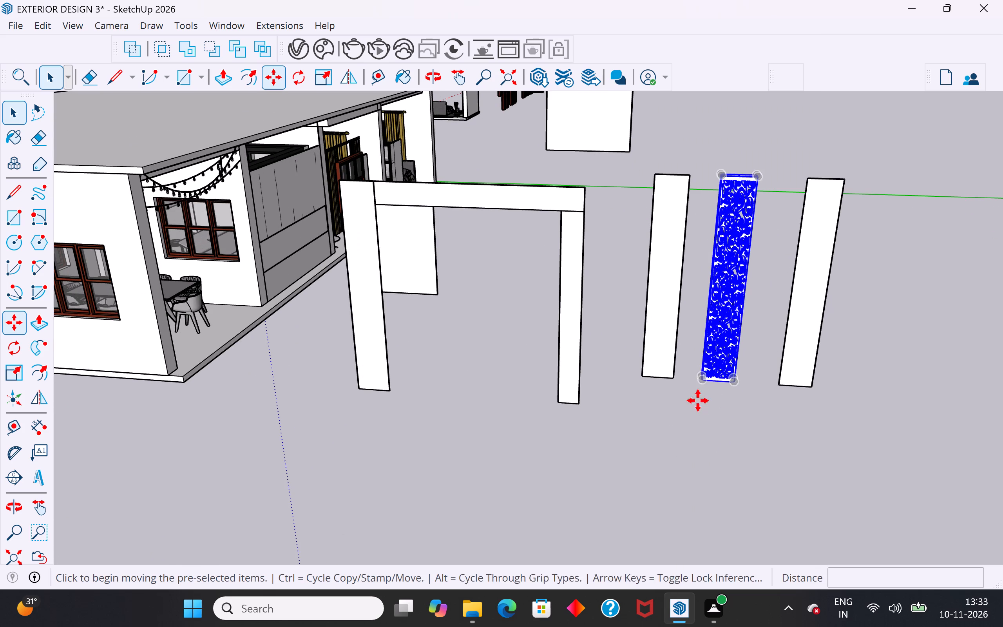
{"action": "left_click", "coordinate": [701, 379]}
{"action": "scroll", "coordinate": [915, 382], "scroll_direction": "down", "scroll_amount": 11}
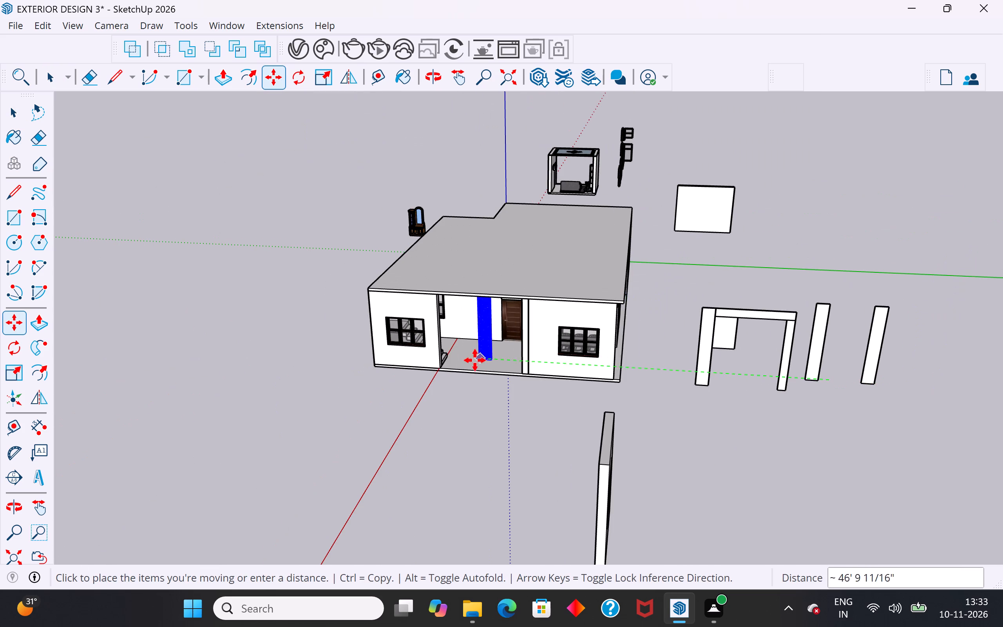
{"action": "scroll", "coordinate": [427, 364], "scroll_direction": "up", "scroll_amount": 11}
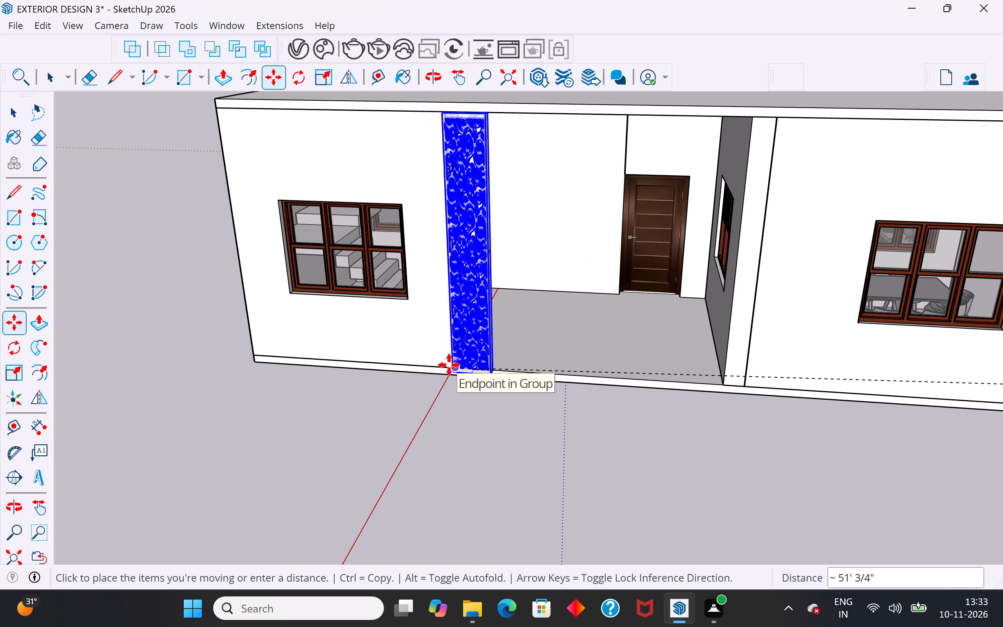
{"action": "left_click", "coordinate": [449, 365]}
{"action": "left_click", "coordinate": [18, 114]}
{"action": "left_click", "coordinate": [104, 334]}
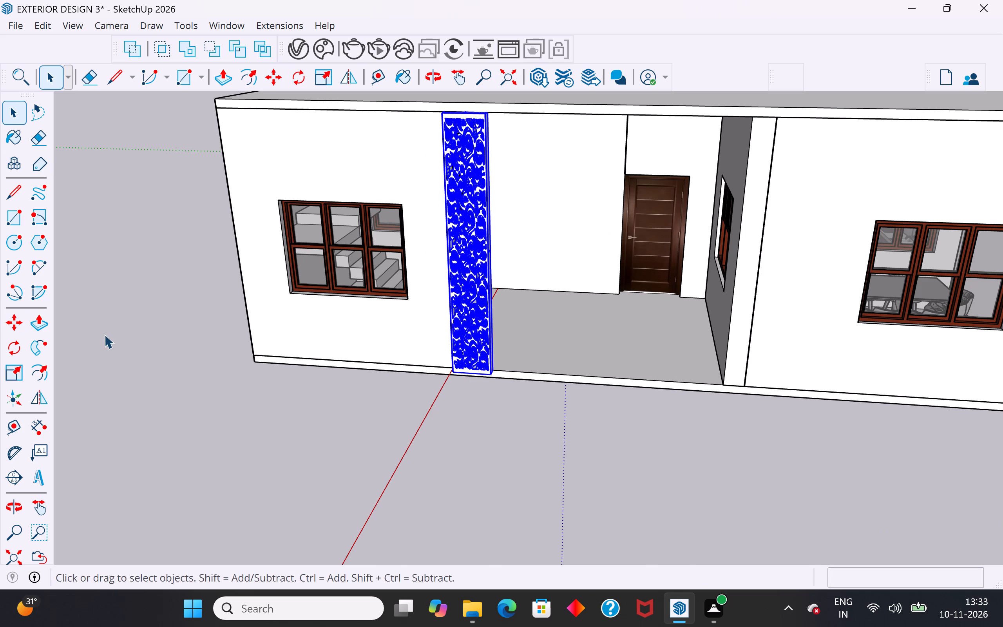
{"action": "middle_click_drag", "start_coordinate": [442, 450], "coordinate": [471, 405]}
{"action": "scroll", "coordinate": [425, 447], "scroll_direction": "down", "scroll_amount": 8}
{"action": "middle_click_drag", "start_coordinate": [463, 457], "coordinate": [518, 458]}
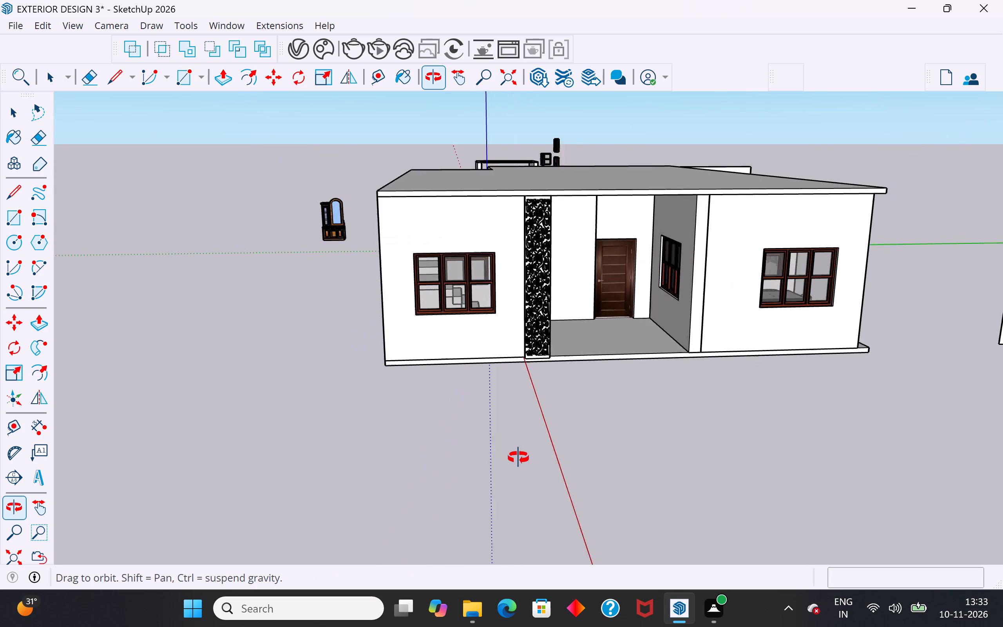
{"action": "middle_click_drag", "start_coordinate": [518, 458], "coordinate": [452, 440]}
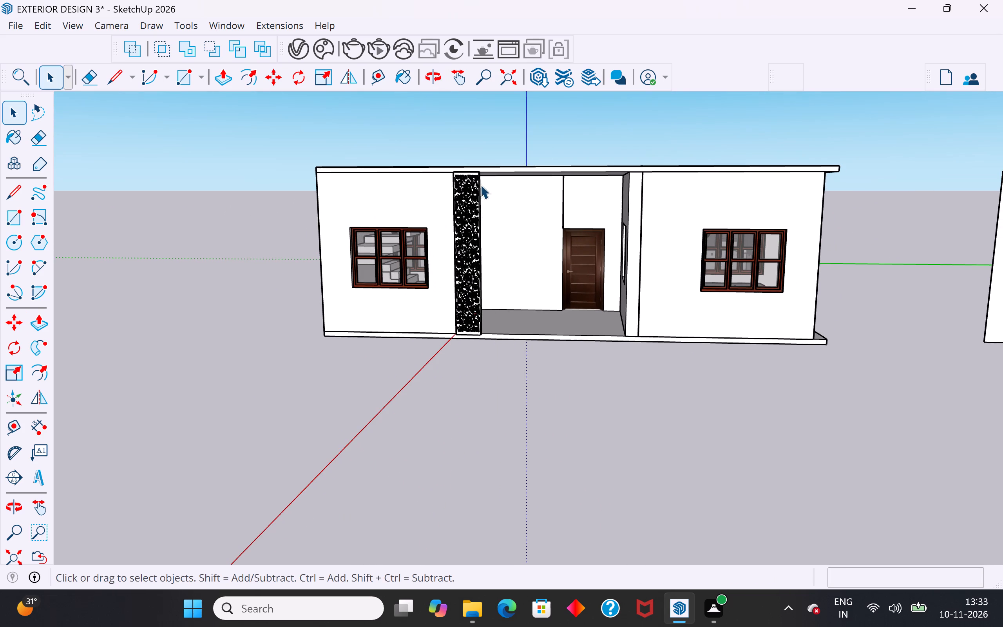
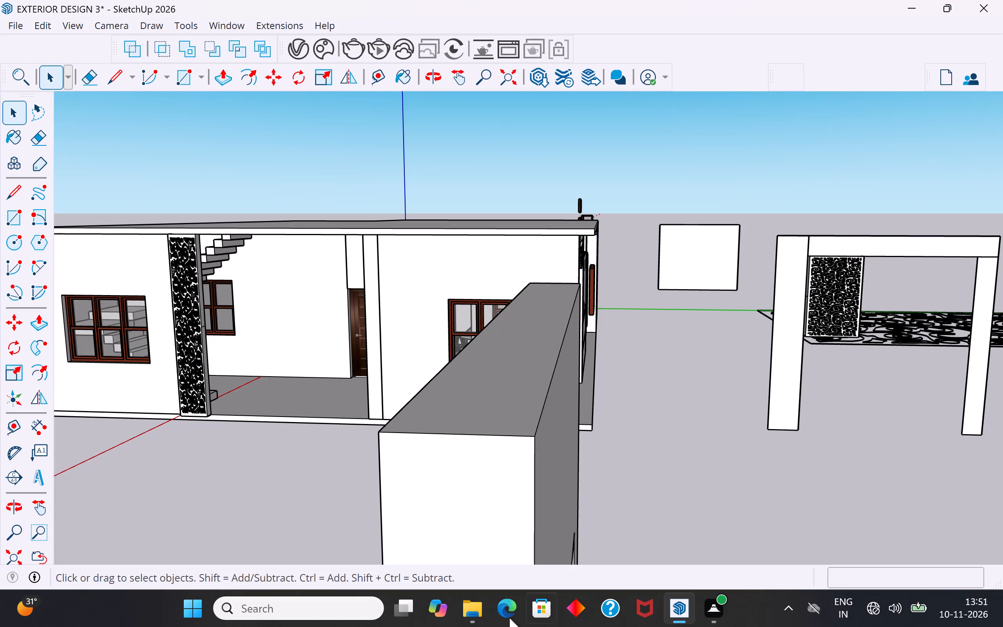
Move the tall patterned panel 5" back from its top corner so its face sits flush with the front wall.
{"action": "left_click", "coordinate": [281, 424]}
{"action": "scroll", "coordinate": [325, 465], "scroll_direction": "down", "scroll_amount": 4}
{"action": "middle_click_drag", "start_coordinate": [358, 477], "coordinate": [418, 471]}
{"action": "left_click", "coordinate": [253, 508]}
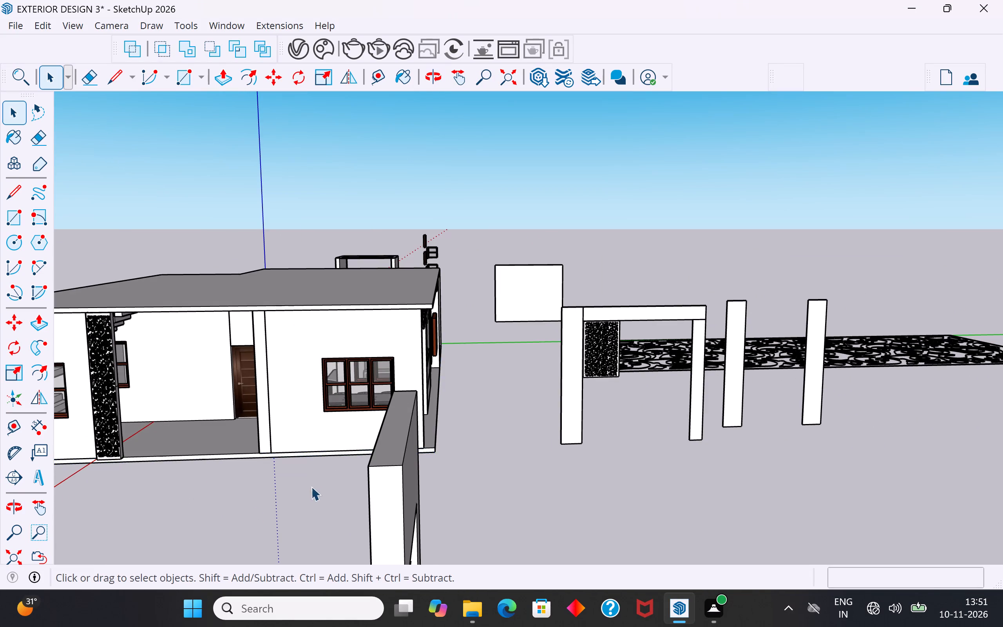
{"action": "scroll", "coordinate": [605, 428], "scroll_direction": "down", "scroll_amount": 6}
{"action": "scroll", "coordinate": [315, 439], "scroll_direction": "up", "scroll_amount": 15}
{"action": "middle_click_drag", "start_coordinate": [303, 326], "coordinate": [407, 364]}
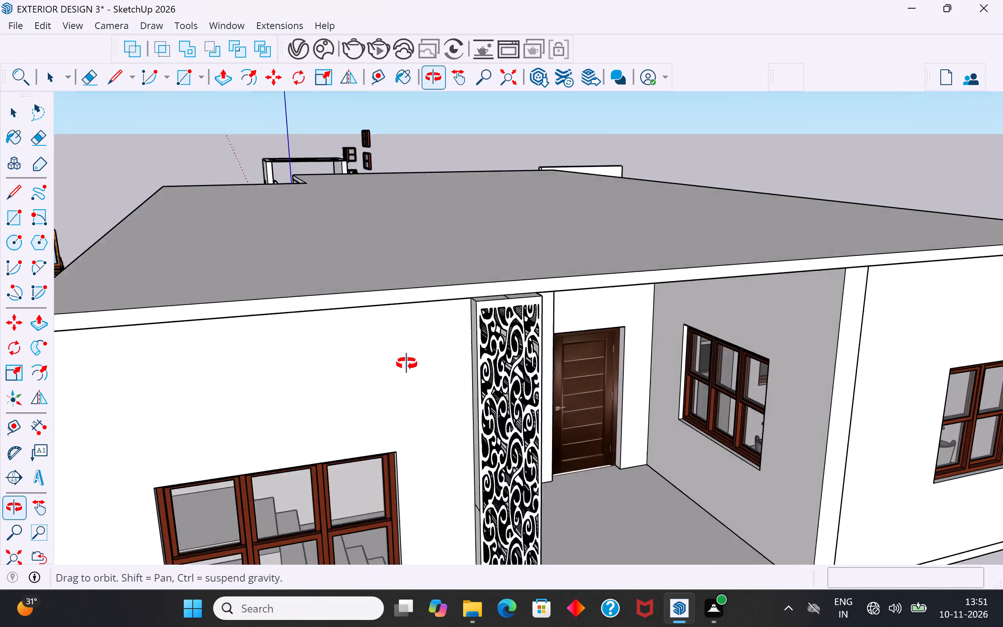
{"action": "middle_click_drag", "start_coordinate": [407, 364], "coordinate": [458, 375]}
{"action": "scroll", "coordinate": [578, 342], "scroll_direction": "up", "scroll_amount": 3}
{"action": "left_click", "coordinate": [688, 323]}
{"action": "scroll", "coordinate": [649, 331], "scroll_direction": "up", "scroll_amount": 2}
{"action": "middle_click_drag", "start_coordinate": [649, 331], "coordinate": [728, 380]}
{"action": "key", "text": "m"}
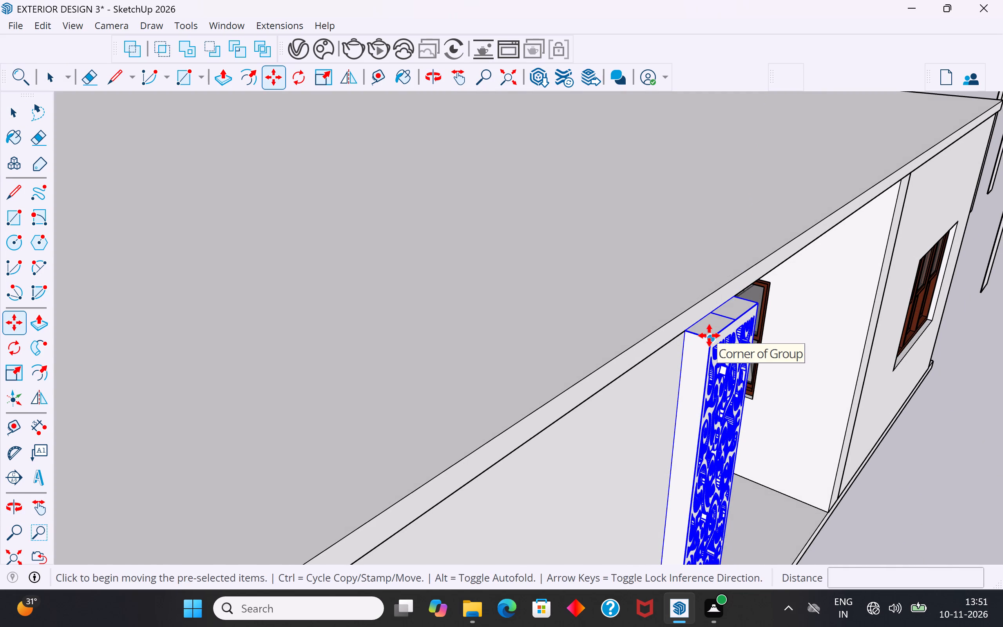
{"action": "left_click", "coordinate": [709, 335]}
{"action": "left_click", "coordinate": [678, 327]}
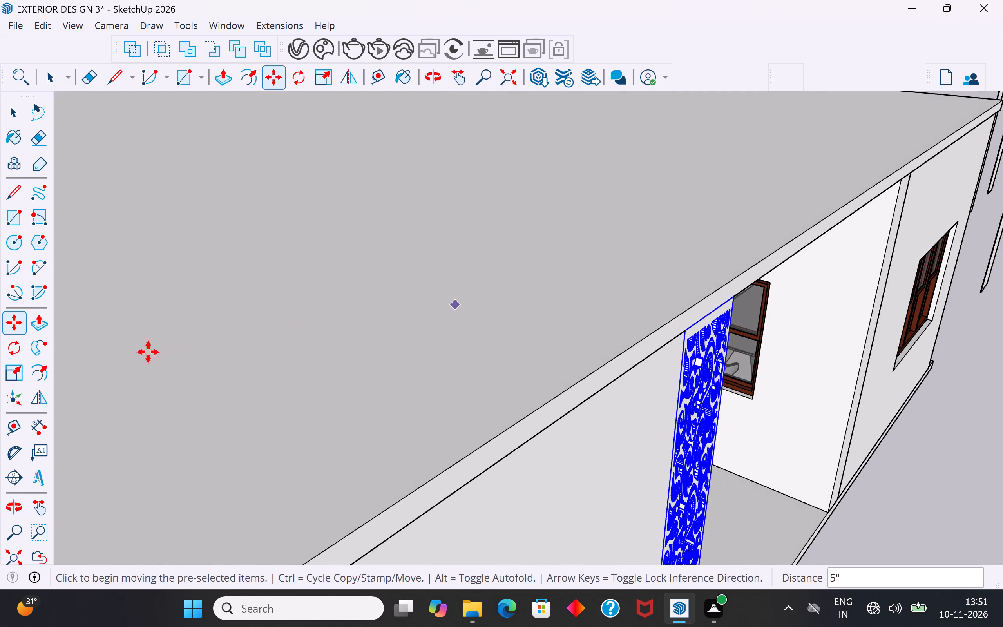
{"action": "left_click", "coordinate": [8, 118]}
{"action": "left_click", "coordinate": [921, 476]}
Move the small patterned panel from the white freestanding frame to the edge of the tall patterned panel at the porch opening.
{"action": "scroll", "coordinate": [630, 354], "scroll_direction": "down", "scroll_amount": 4}
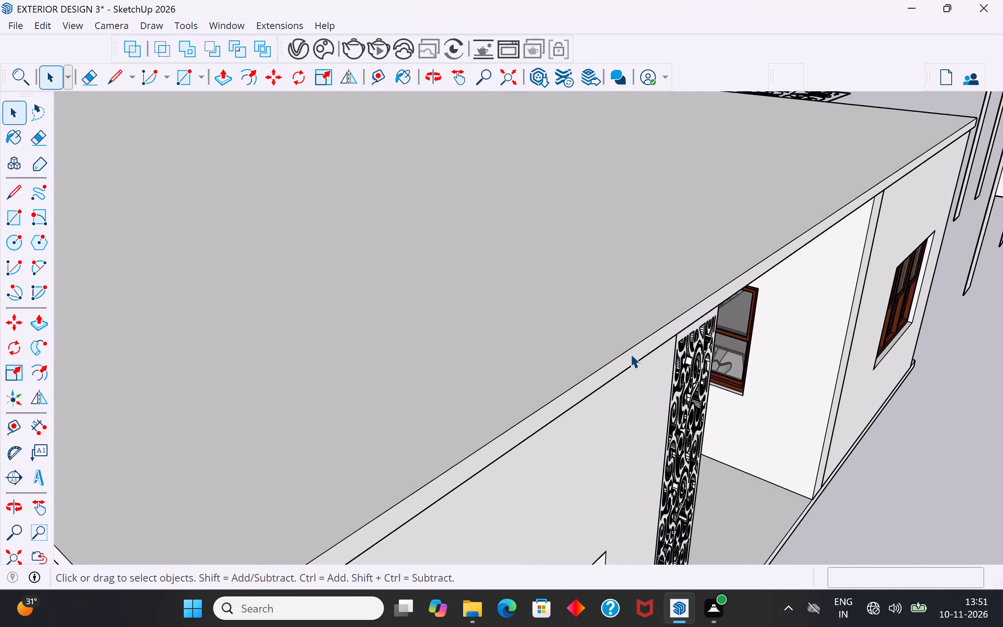
{"action": "scroll", "coordinate": [630, 354], "scroll_direction": "down", "scroll_amount": 13}
{"action": "middle_click_drag", "start_coordinate": [797, 403], "coordinate": [579, 352]}
{"action": "scroll", "coordinate": [549, 382], "scroll_direction": "down", "scroll_amount": 6}
{"action": "middle_click_drag", "start_coordinate": [662, 403], "coordinate": [568, 402]}
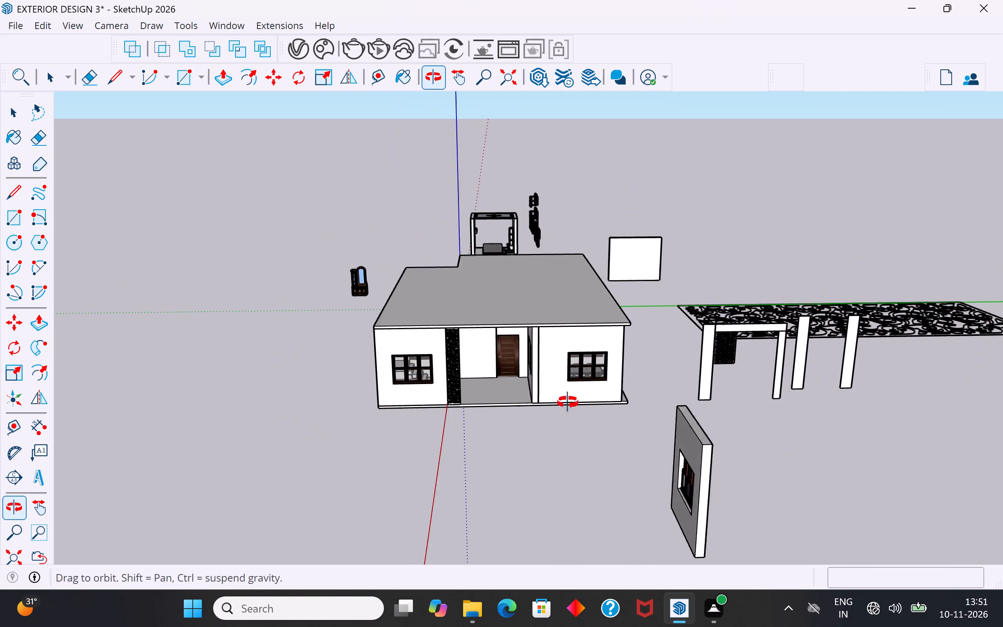
{"action": "middle_click_drag", "start_coordinate": [568, 402], "coordinate": [513, 400]}
{"action": "scroll", "coordinate": [731, 303], "scroll_direction": "up", "scroll_amount": 3}
{"action": "scroll", "coordinate": [563, 416], "scroll_direction": "up", "scroll_amount": 4}
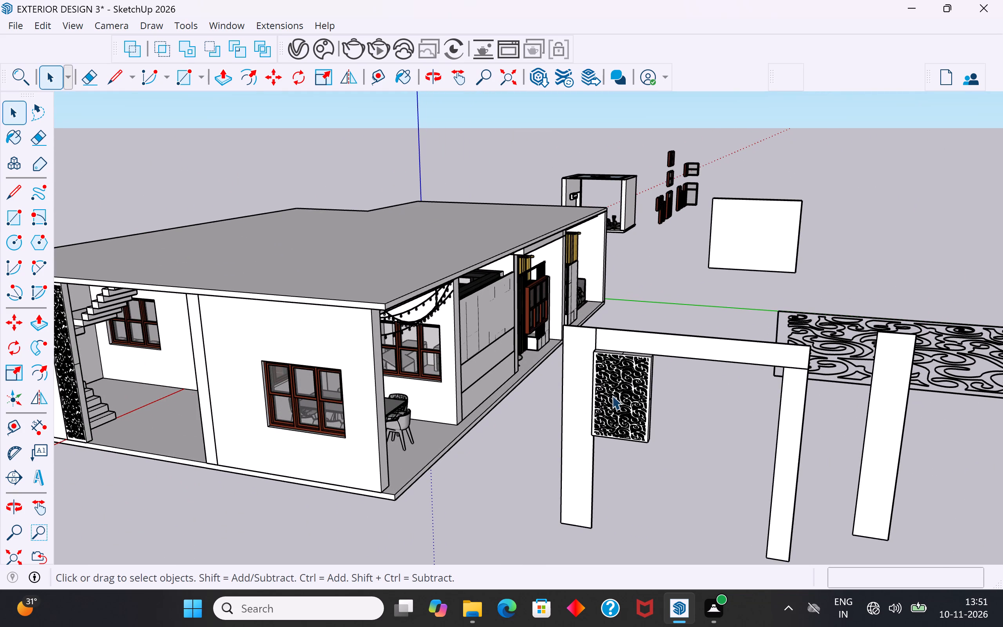
{"action": "left_click", "coordinate": [612, 395]}
{"action": "middle_click_drag", "start_coordinate": [664, 515], "coordinate": [863, 520]}
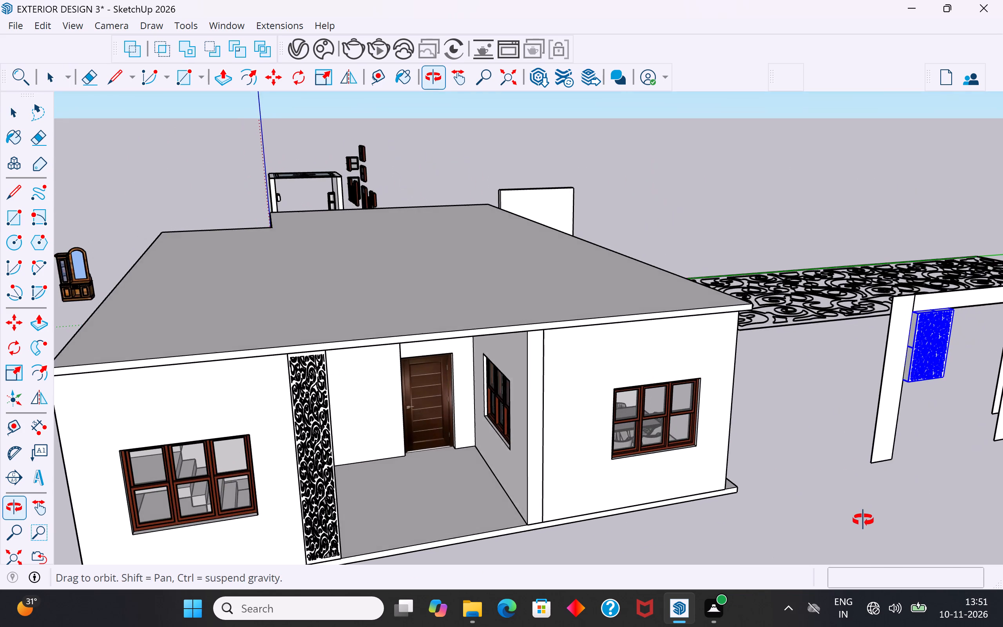
{"action": "middle_click_drag", "start_coordinate": [863, 520], "coordinate": [846, 522]}
{"action": "key", "text": "m"}
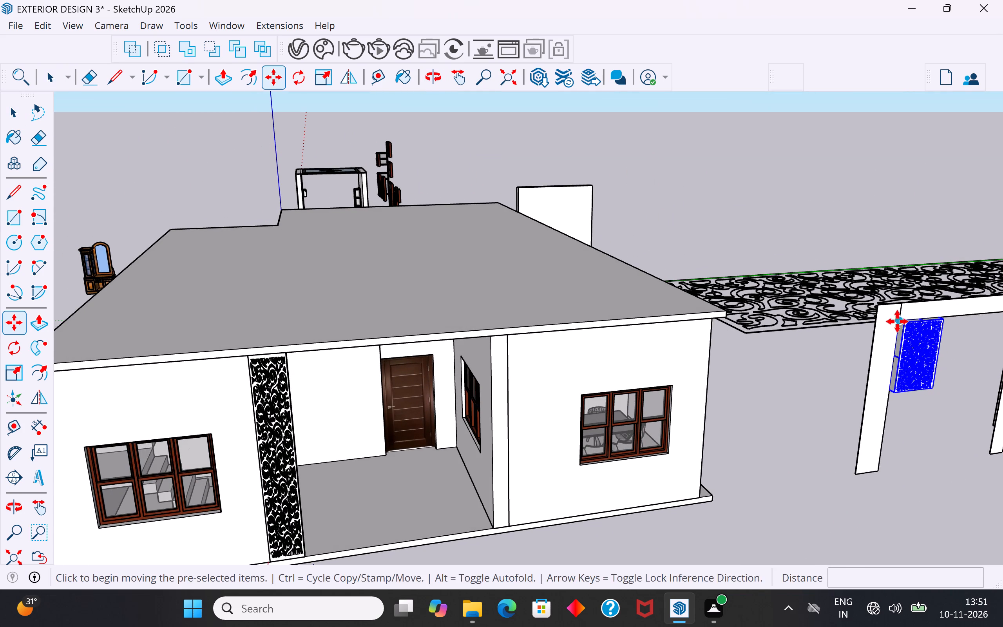
{"action": "left_click", "coordinate": [894, 321]}
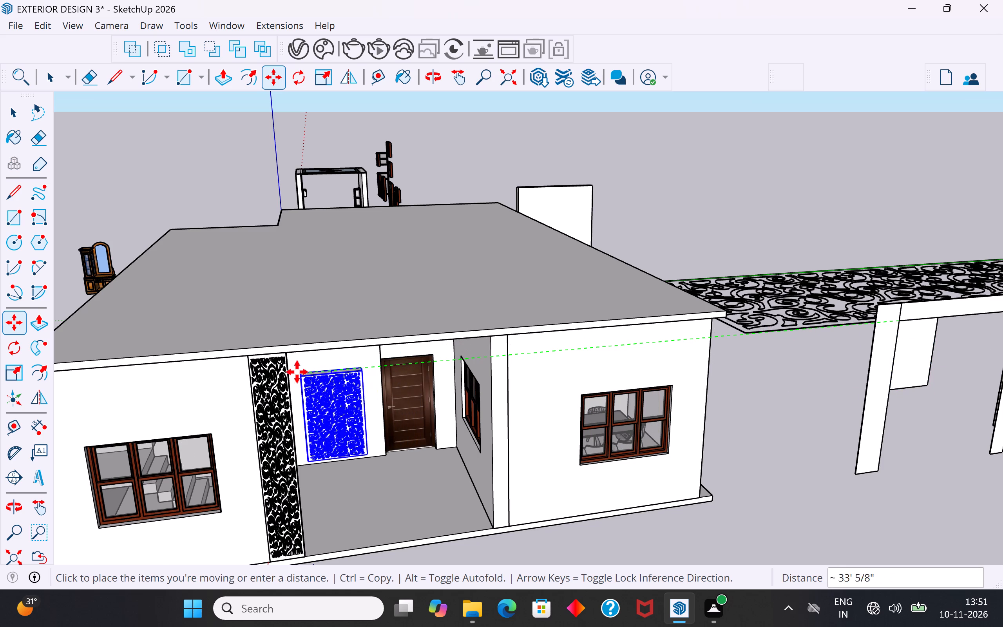
{"action": "left_click", "coordinate": [288, 373]}
{"action": "middle_click_drag", "start_coordinate": [289, 443], "coordinate": [278, 442]}
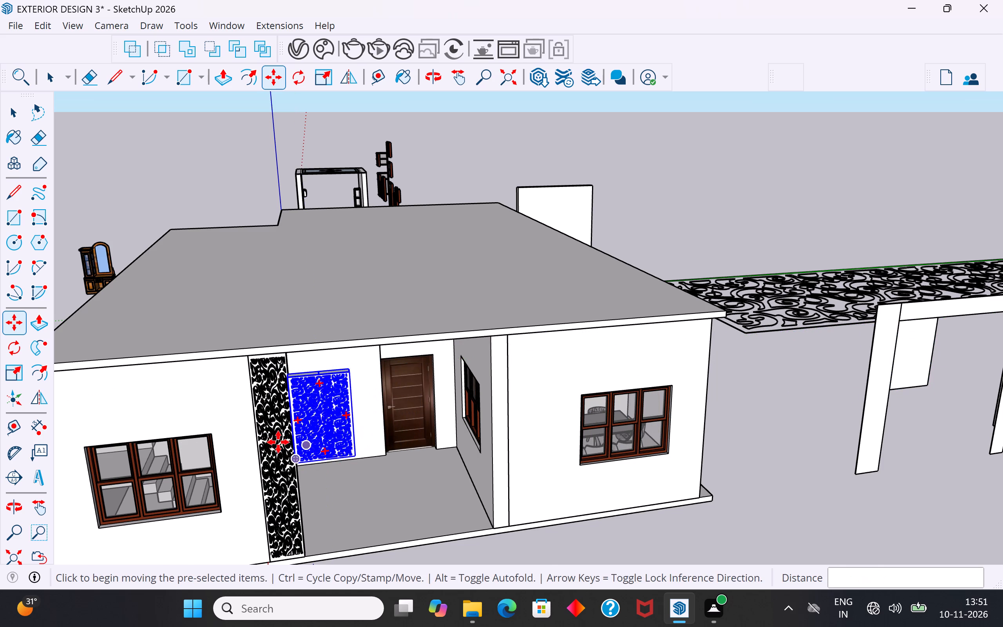
{"action": "left_click", "coordinate": [15, 111]}
{"action": "left_click", "coordinate": [153, 140]}
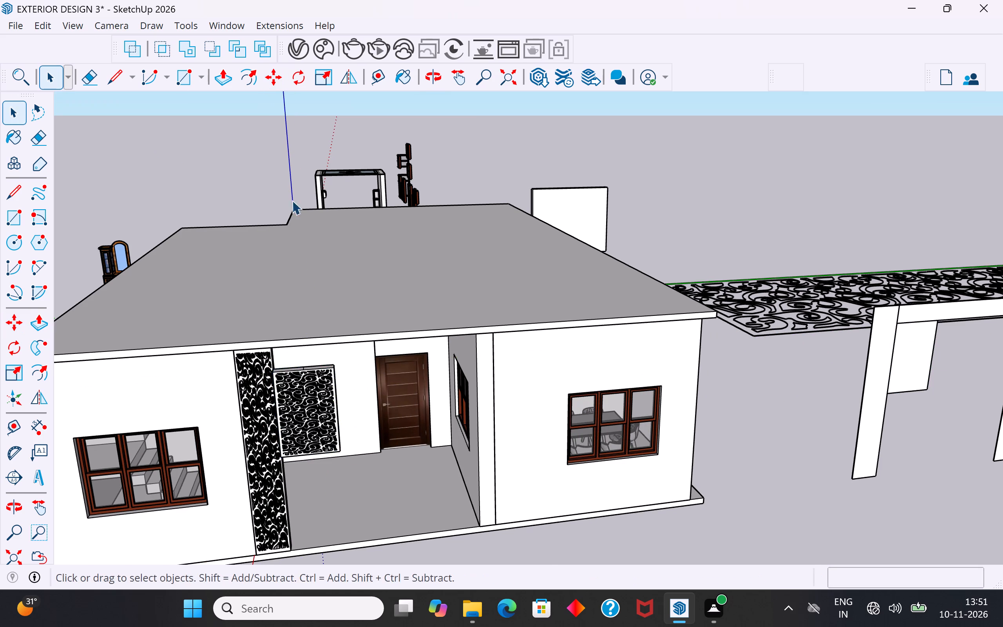
Move the small patterned panel 5" back by its top rear corner, into the porch behind the tall panel's face.
{"action": "scroll", "coordinate": [457, 339], "scroll_direction": "down", "scroll_amount": 6}
{"action": "middle_click_drag", "start_coordinate": [431, 368], "coordinate": [238, 356]}
{"action": "scroll", "coordinate": [238, 310], "scroll_direction": "up", "scroll_amount": 15}
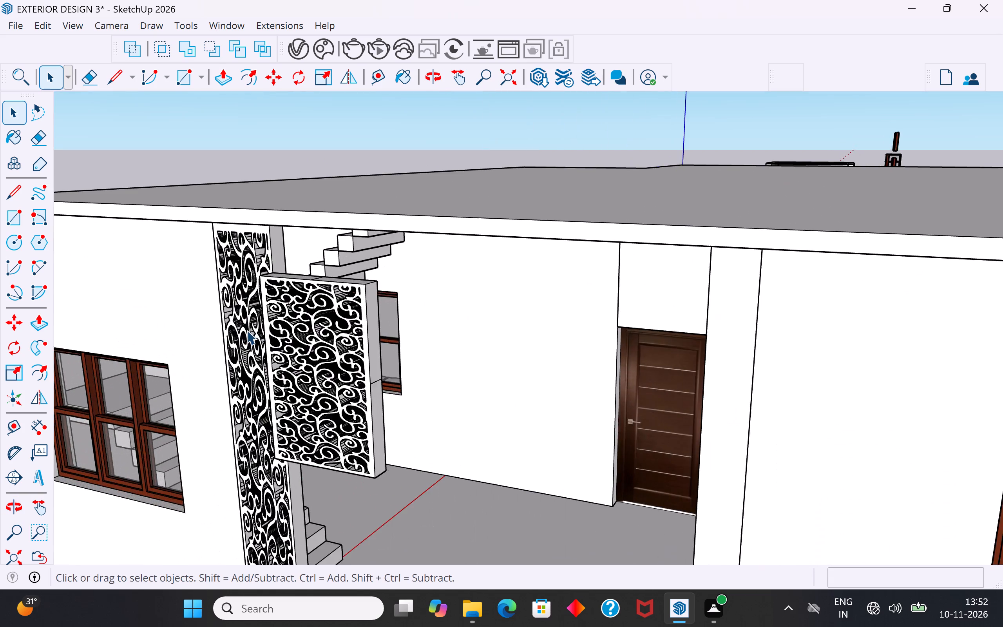
{"action": "middle_click_drag", "start_coordinate": [253, 331], "coordinate": [453, 353]}
{"action": "scroll", "coordinate": [589, 355], "scroll_direction": "up", "scroll_amount": 4}
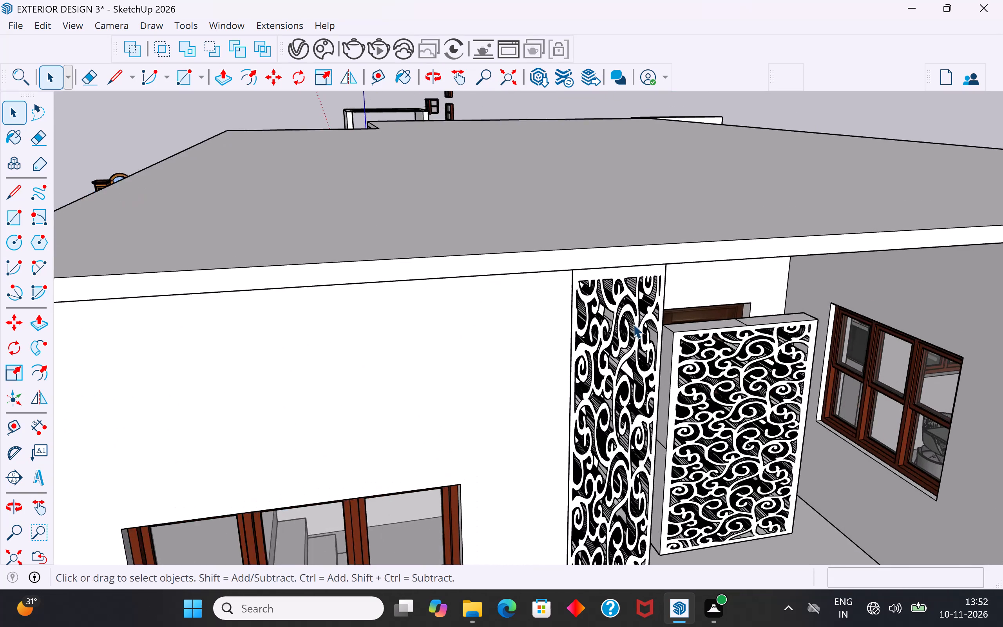
{"action": "scroll", "coordinate": [633, 324], "scroll_direction": "up", "scroll_amount": 1}
{"action": "middle_click_drag", "start_coordinate": [663, 342], "coordinate": [295, 329]}
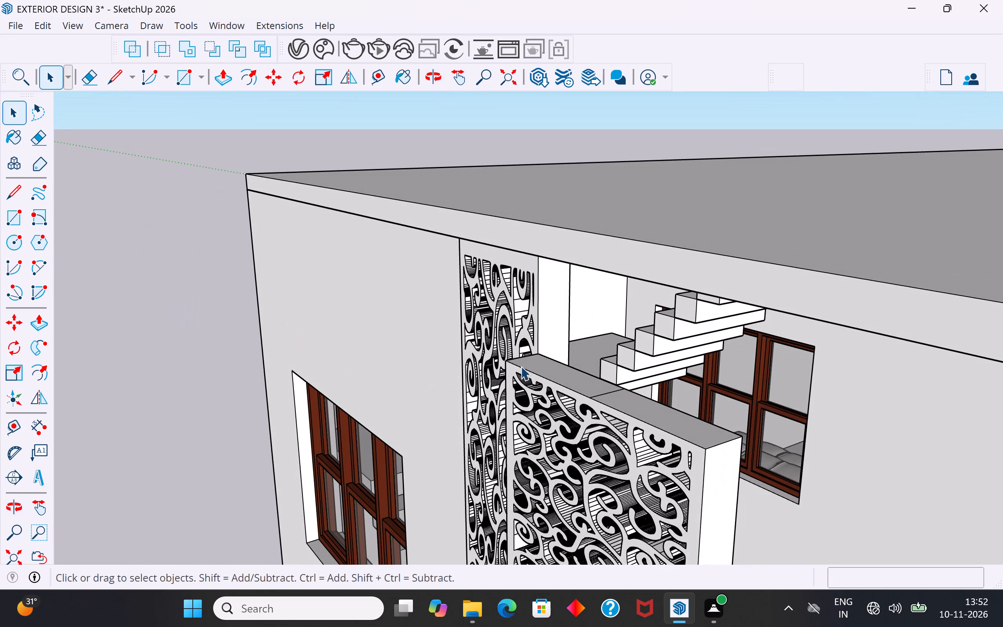
{"action": "left_click", "coordinate": [521, 366]}
{"action": "scroll", "coordinate": [539, 362], "scroll_direction": "up", "scroll_amount": 4}
{"action": "key", "text": "m"}
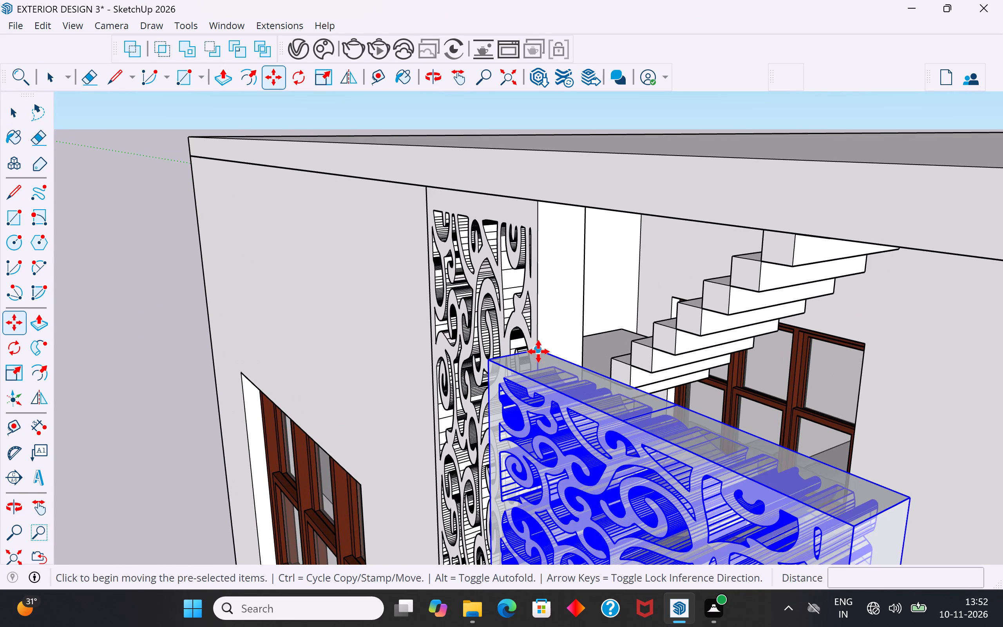
{"action": "left_click", "coordinate": [538, 352]}
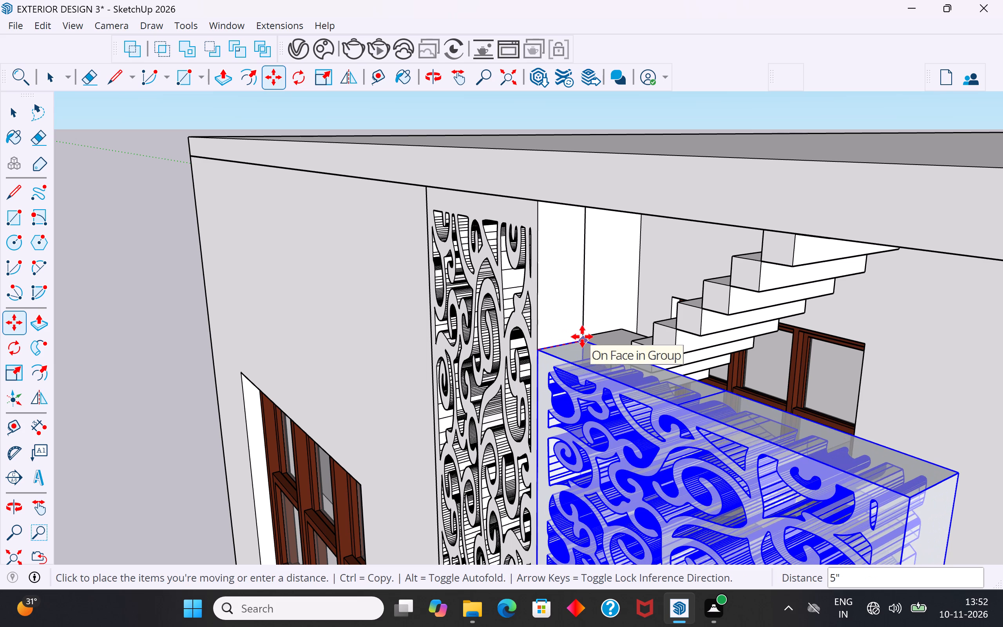
{"action": "left_click", "coordinate": [582, 337]}
{"action": "scroll", "coordinate": [576, 411], "scroll_direction": "down", "scroll_amount": 12}
{"action": "left_click", "coordinate": [18, 111]}
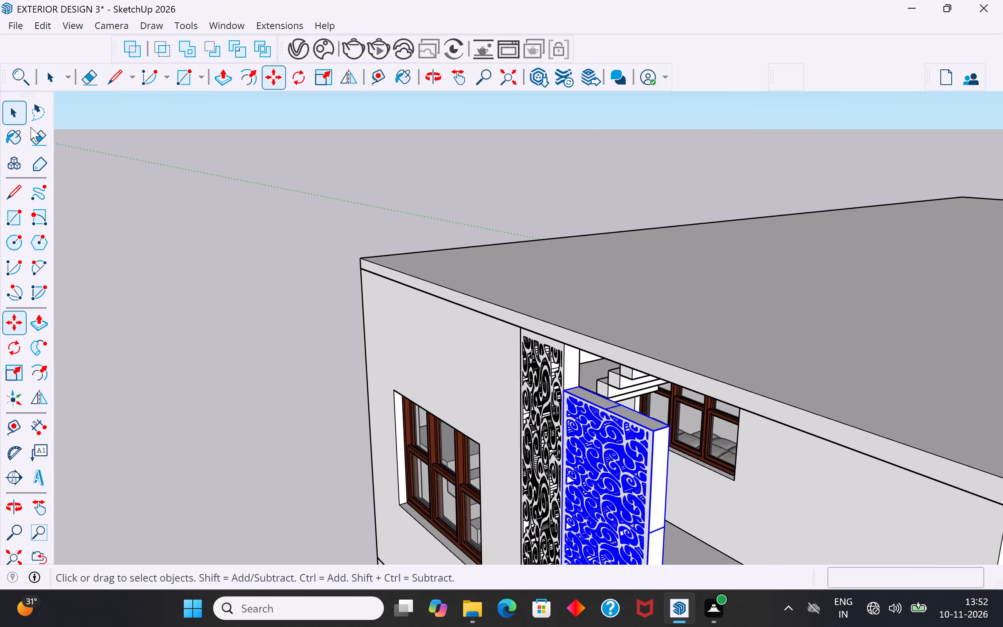
{"action": "left_click", "coordinate": [271, 324]}
Examine the house's front elevation with both patterned panels beside the porch opening.
{"action": "scroll", "coordinate": [327, 340], "scroll_direction": "down", "scroll_amount": 12}
{"action": "middle_click_drag", "start_coordinate": [382, 425], "coordinate": [709, 429]}
{"action": "scroll", "coordinate": [595, 366], "scroll_direction": "up", "scroll_amount": 8}
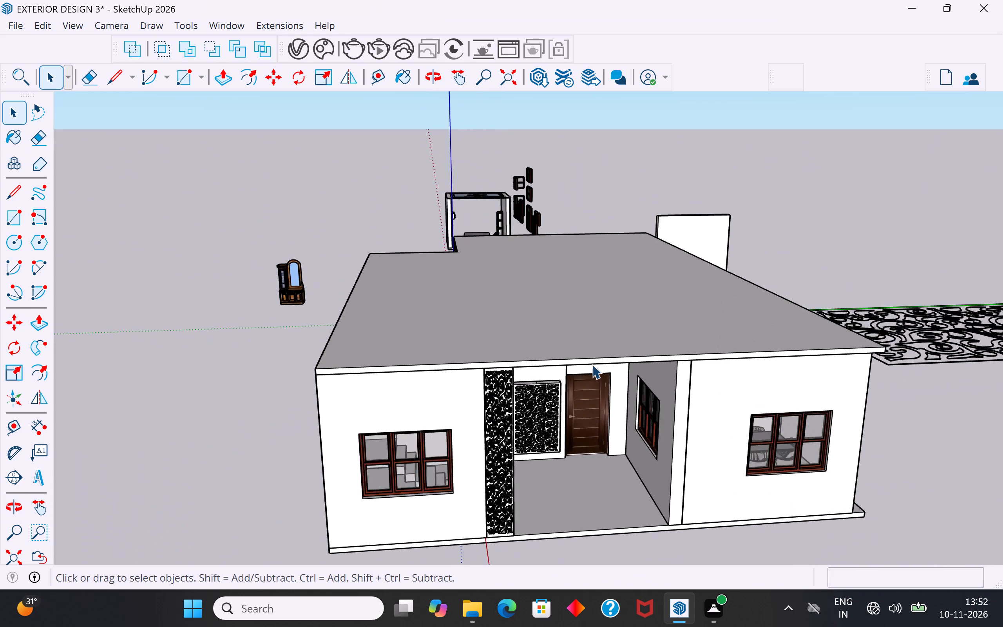
{"action": "scroll", "coordinate": [592, 364], "scroll_direction": "up", "scroll_amount": 2}
{"action": "middle_click_drag", "start_coordinate": [592, 364], "coordinate": [542, 292]}
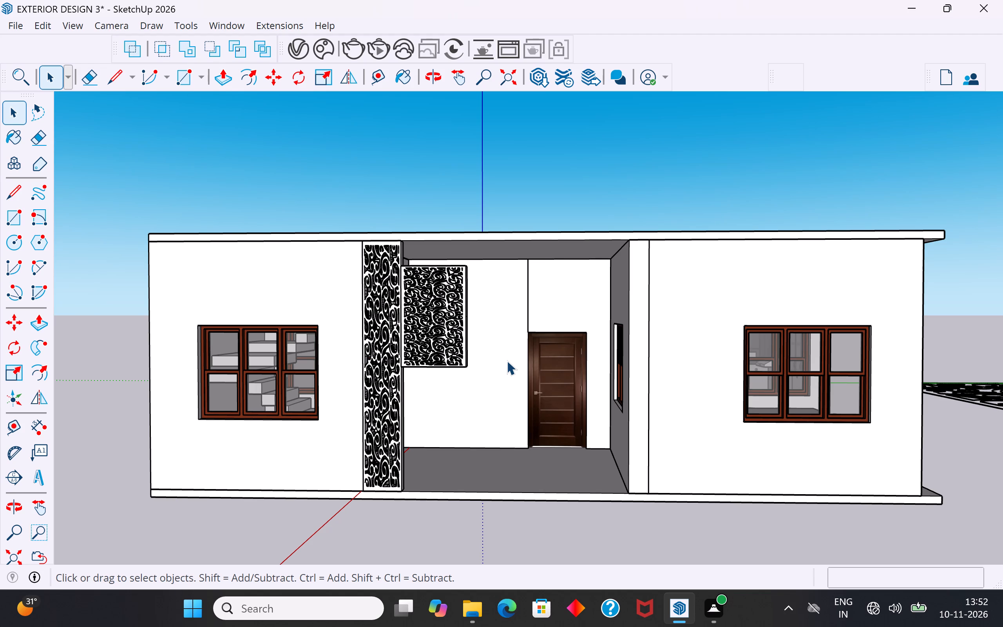
{"action": "scroll", "coordinate": [511, 443], "scroll_direction": "down", "scroll_amount": 5}
{"action": "left_click", "coordinate": [525, 517]}
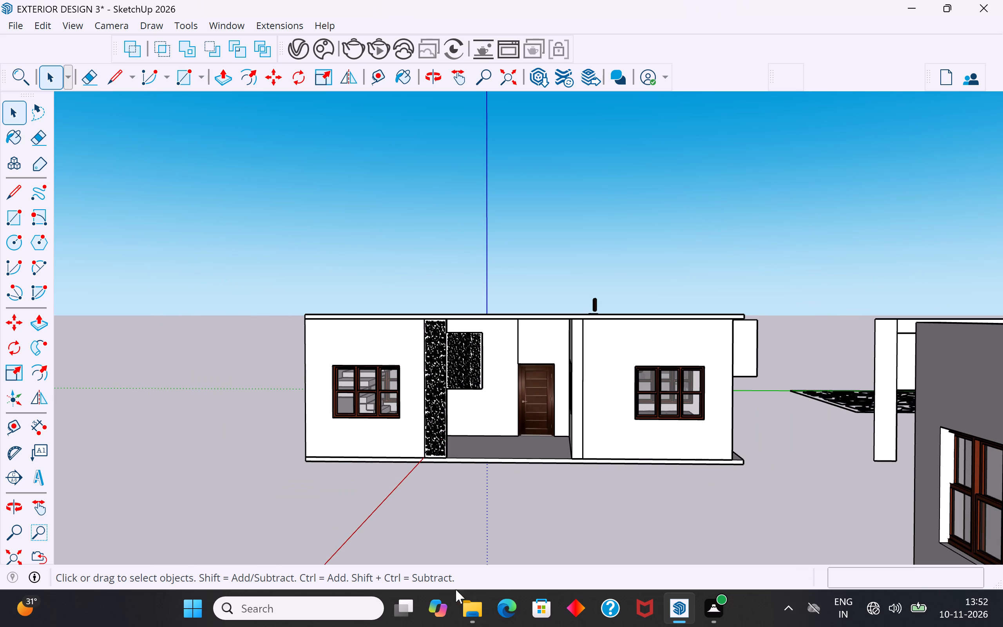
Switch to Chrome and search Google for "jali design png".
{"action": "left_click", "coordinate": [299, 614]}
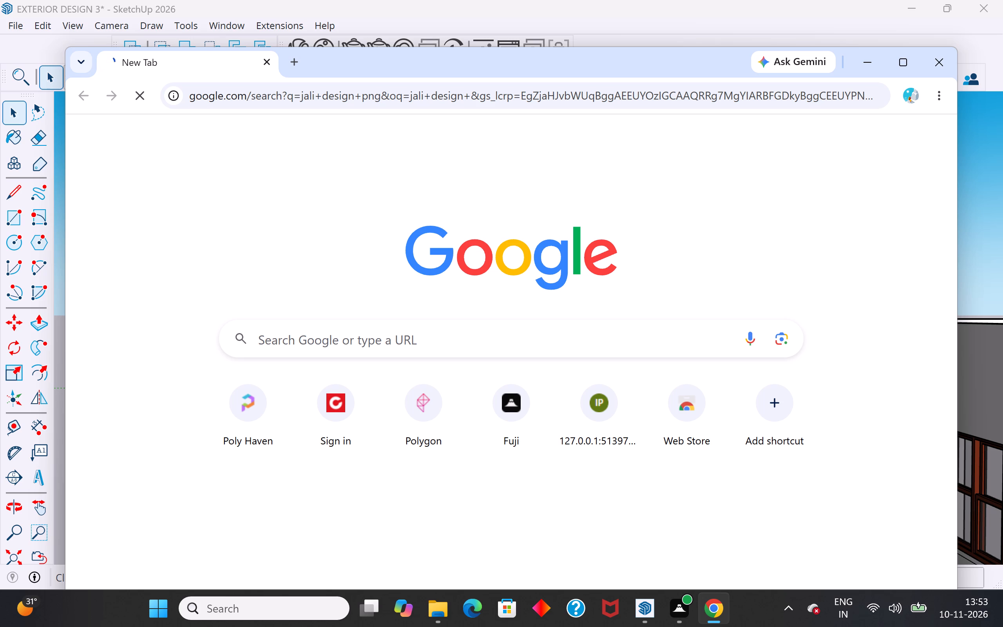
{"action": "left_click", "coordinate": [338, 353]}
{"action": "scroll", "coordinate": [338, 353], "scroll_direction": "down", "scroll_amount": 3}
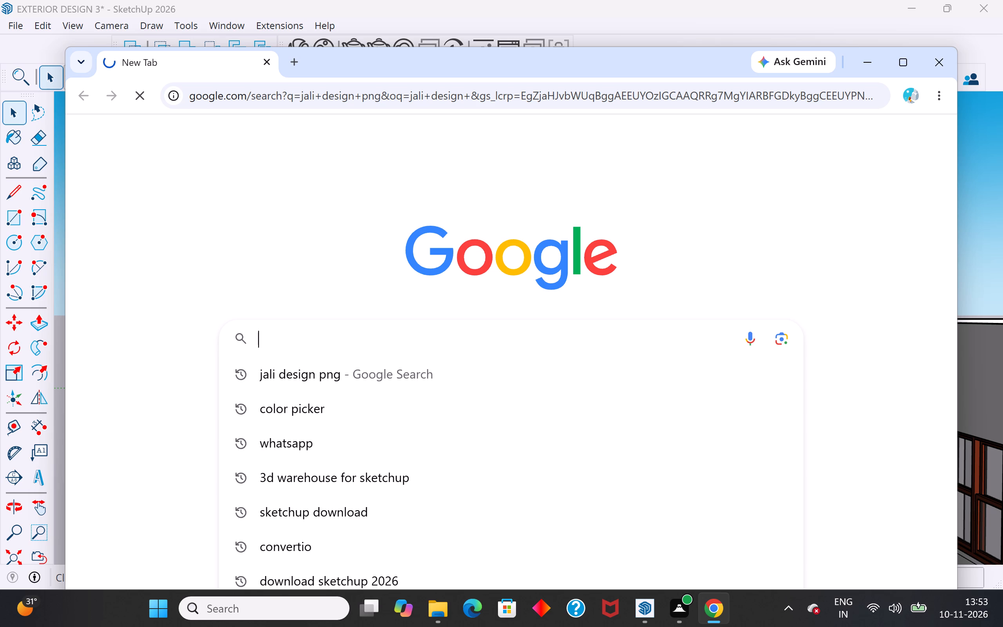
{"action": "left_click", "coordinate": [344, 371]}
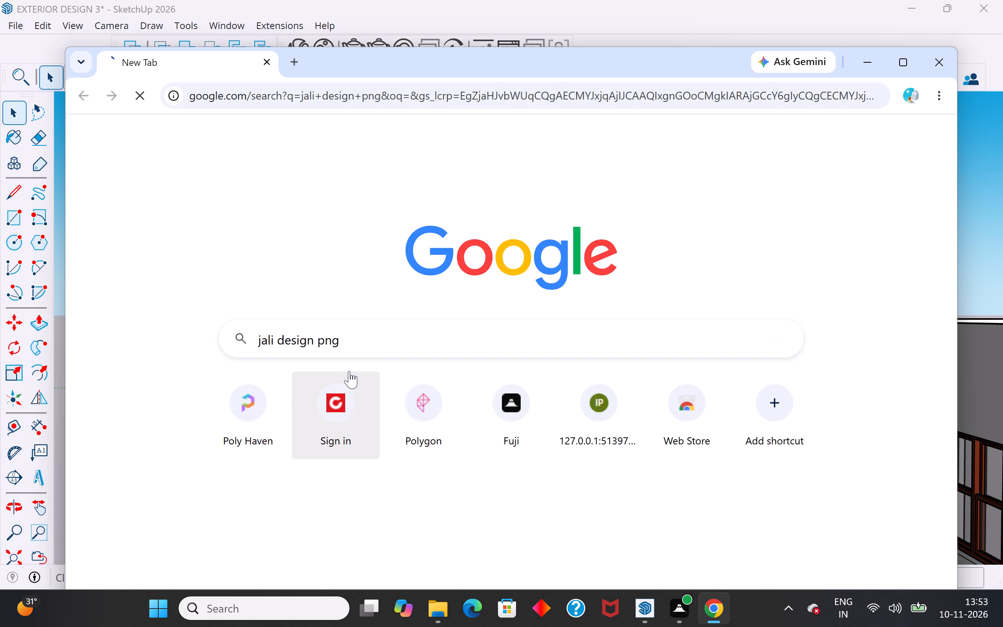
Move the browser window aside and examine the patterned panels at the porch opening in SketchUp.
{"action": "left_click_drag", "start_coordinate": [536, 57], "coordinate": [540, 400]}
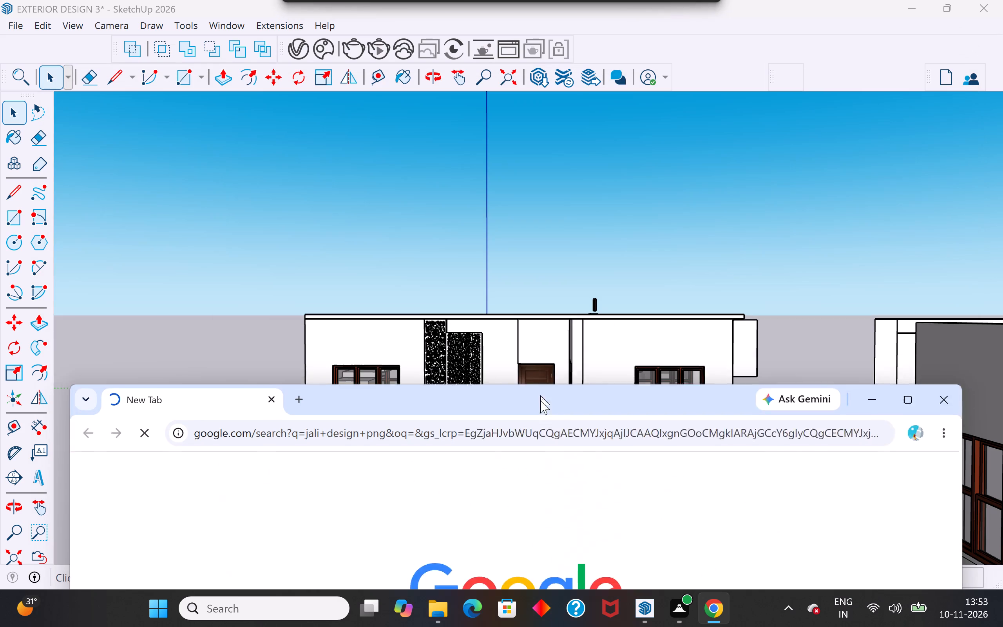
{"action": "left_click_drag", "start_coordinate": [540, 400], "coordinate": [536, 459]}
{"action": "scroll", "coordinate": [364, 275], "scroll_direction": "down", "scroll_amount": 4}
{"action": "middle_click_drag", "start_coordinate": [400, 353], "coordinate": [436, 387]}
{"action": "scroll", "coordinate": [419, 350], "scroll_direction": "up", "scroll_amount": 4}
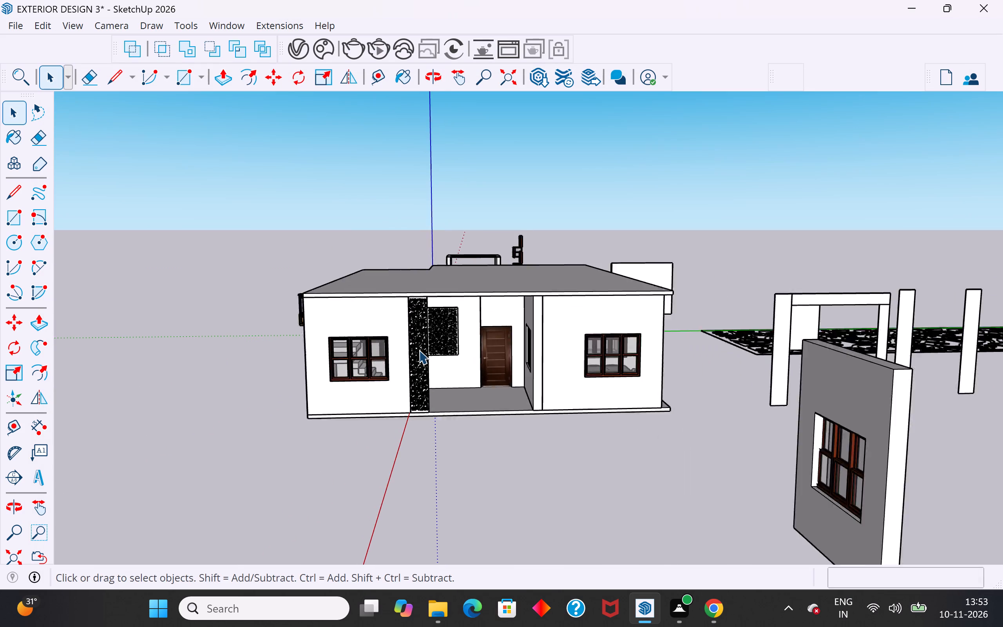
{"action": "scroll", "coordinate": [419, 350], "scroll_direction": "up", "scroll_amount": 11}
{"action": "middle_click_drag", "start_coordinate": [420, 349], "coordinate": [389, 323]}
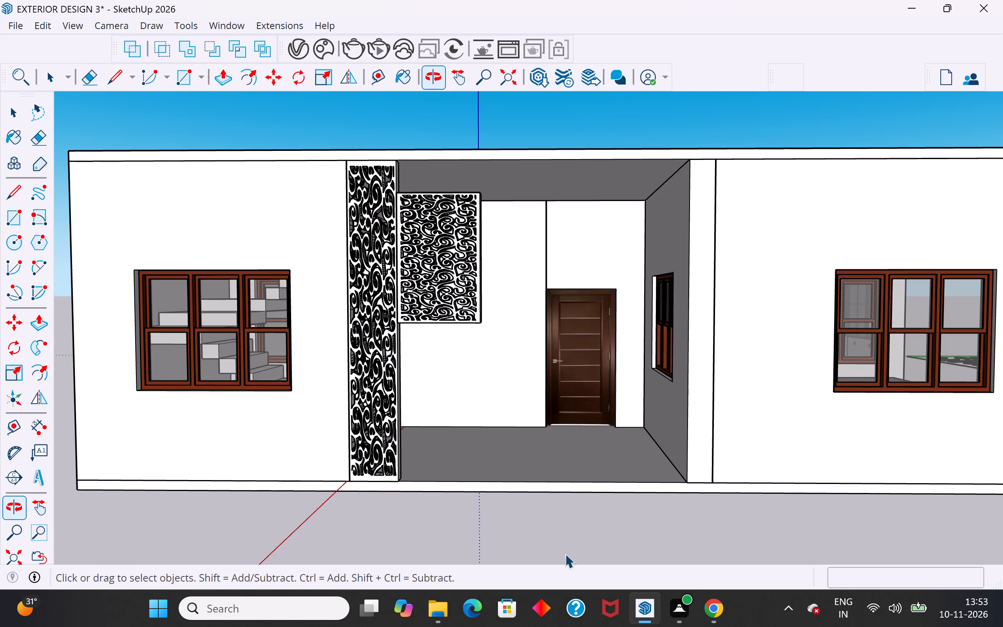
Switch to Chrome, review the "jali design png" results and open the image results, moving the browser window aside at the end.
{"action": "left_click", "coordinate": [717, 617]}
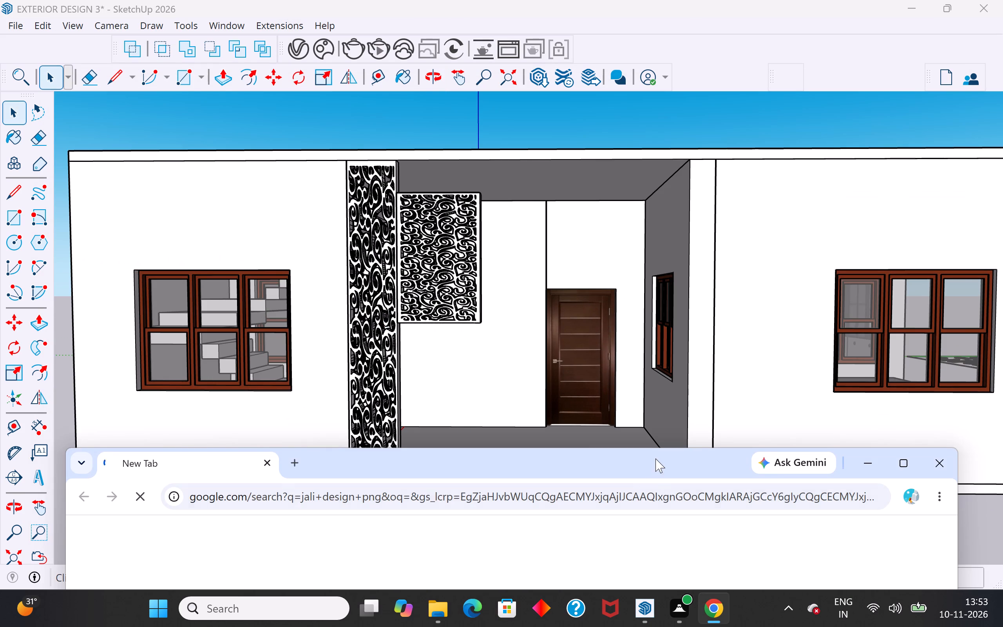
{"action": "left_click_drag", "start_coordinate": [655, 458], "coordinate": [696, 180]}
{"action": "scroll", "coordinate": [482, 494], "scroll_direction": "down", "scroll_amount": 3}
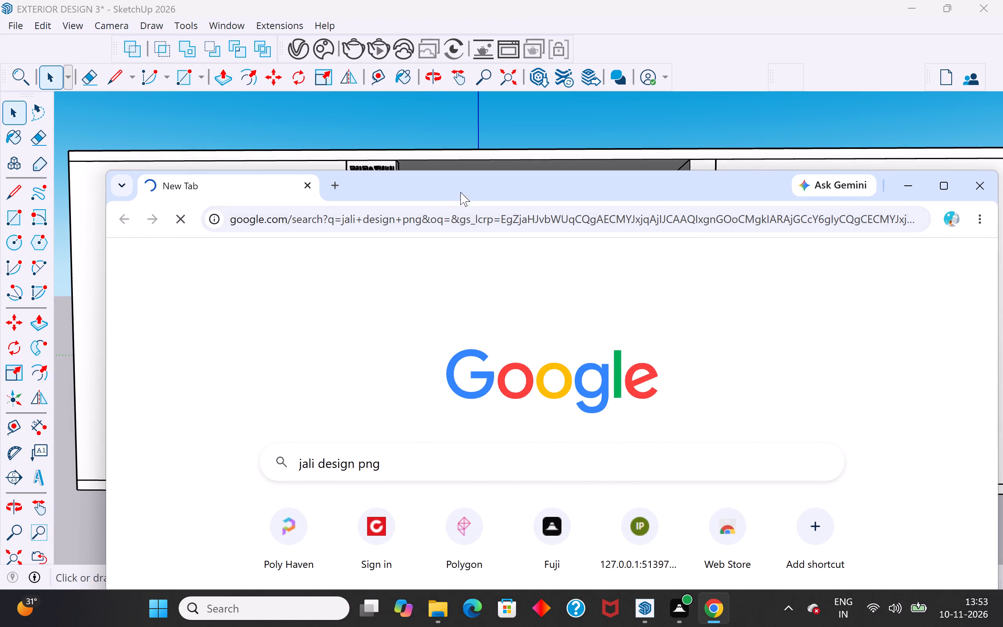
{"action": "left_click_drag", "start_coordinate": [466, 185], "coordinate": [483, 114]}
{"action": "scroll", "coordinate": [455, 426], "scroll_direction": "down", "scroll_amount": 1}
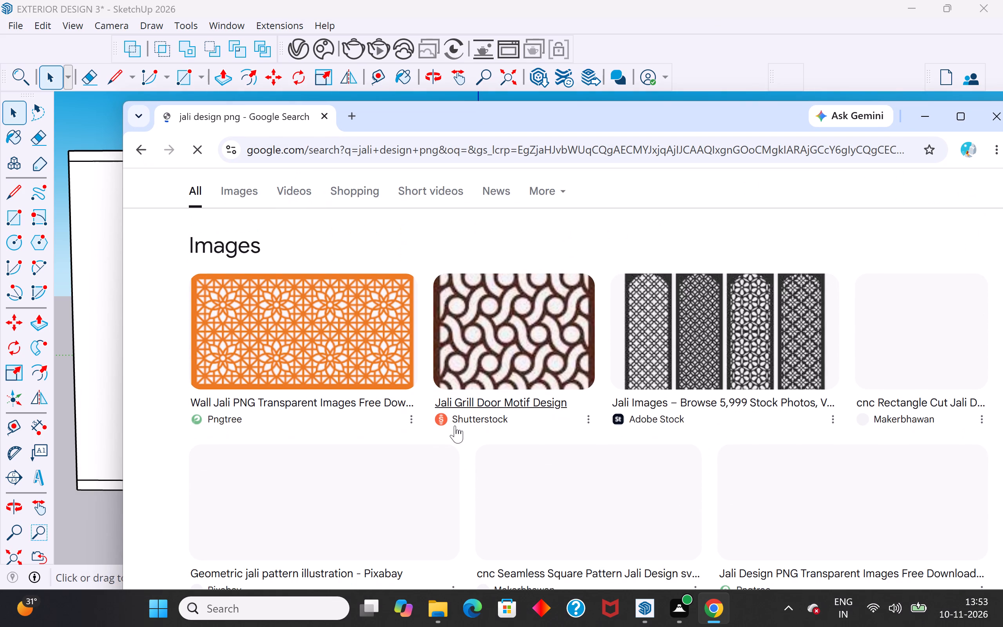
{"action": "scroll", "coordinate": [455, 426], "scroll_direction": "down", "scroll_amount": 2}
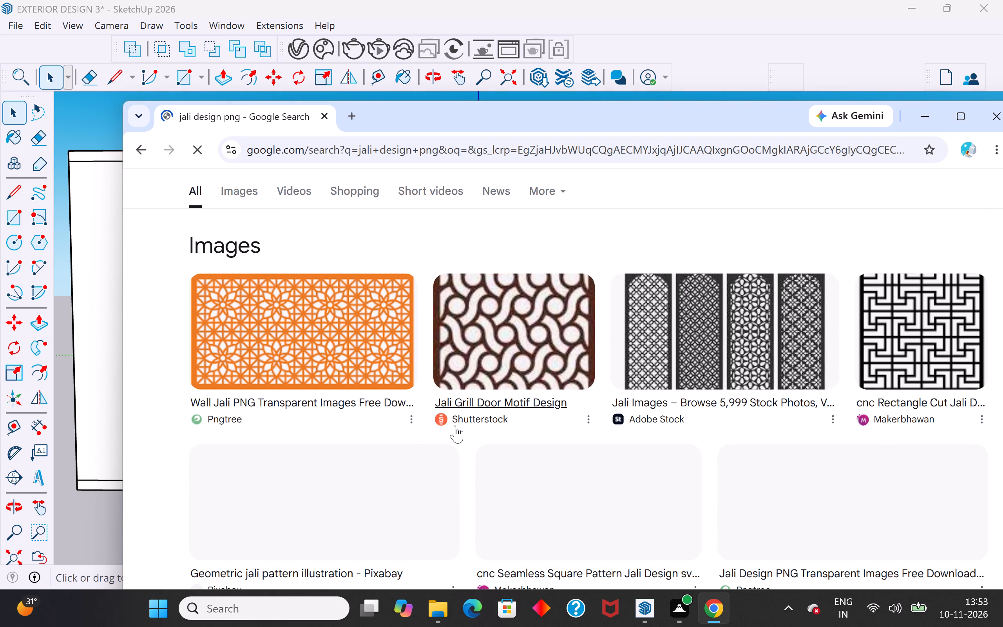
{"action": "scroll", "coordinate": [455, 426], "scroll_direction": "up", "scroll_amount": 1}
{"action": "left_click", "coordinate": [235, 260]}
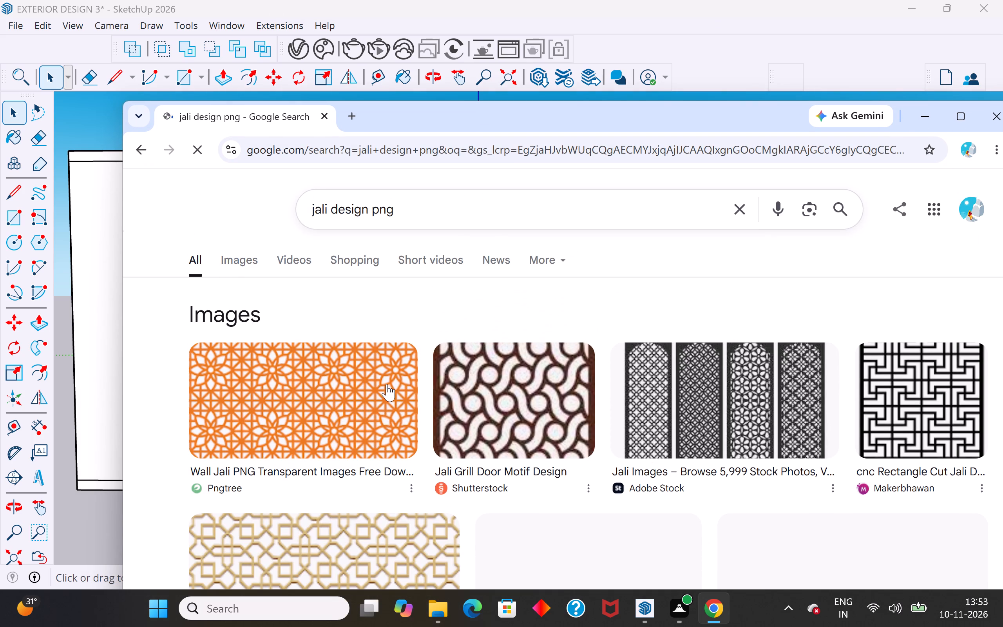
{"action": "scroll", "coordinate": [387, 384], "scroll_direction": "down", "scroll_amount": 4}
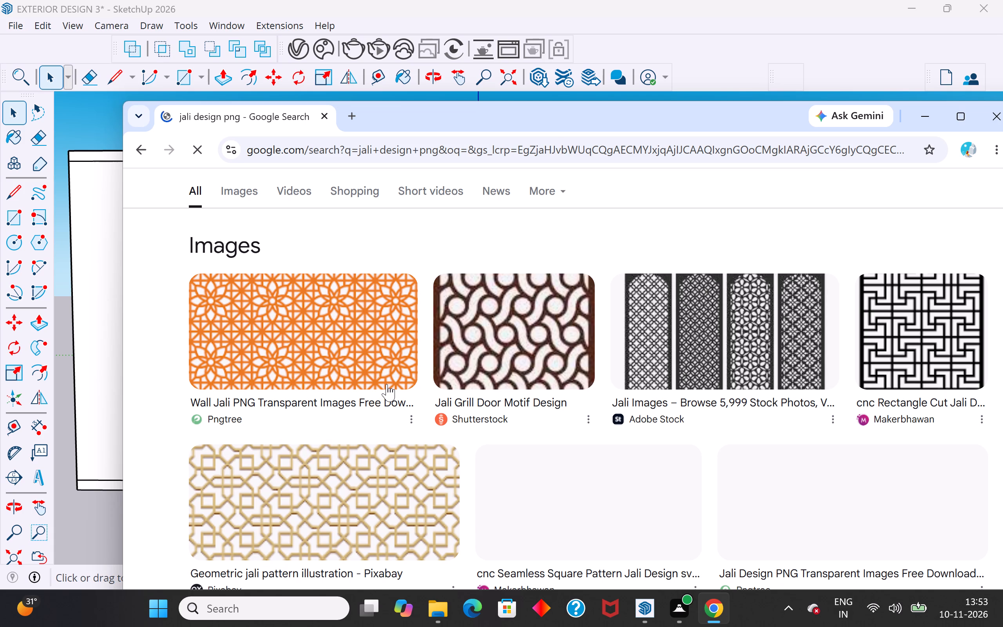
{"action": "left_click_drag", "start_coordinate": [674, 116], "coordinate": [674, 134]}
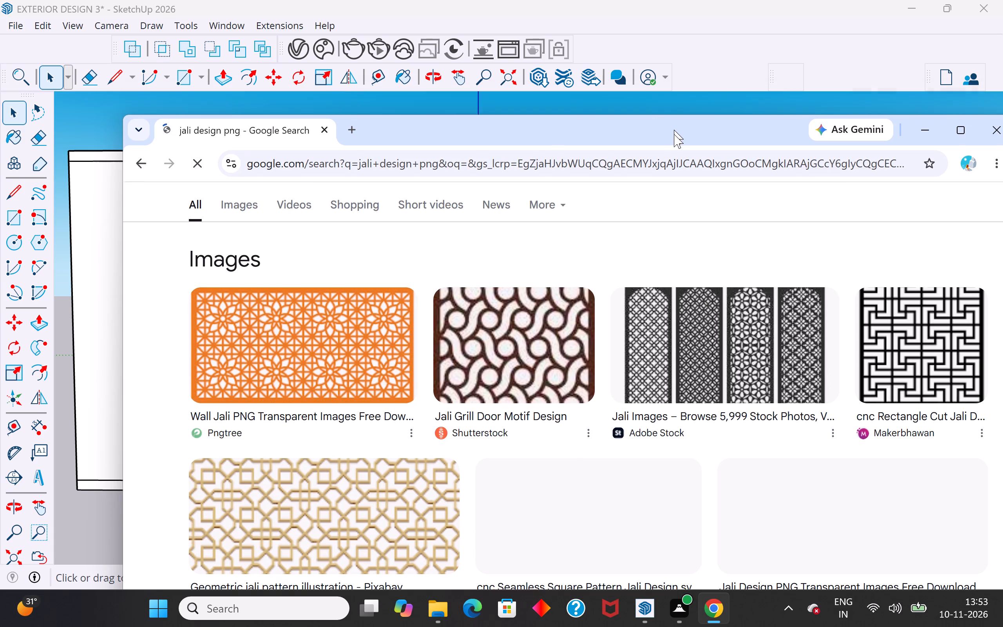
{"action": "left_click_drag", "start_coordinate": [674, 134], "coordinate": [647, 589]}
Return to SketchUp and rotate the large flat jali pattern beside the house 90° about the red axis from its corner, standing it upright.
{"action": "scroll", "coordinate": [461, 312], "scroll_direction": "down", "scroll_amount": 16}
{"action": "middle_click_drag", "start_coordinate": [436, 355], "coordinate": [435, 527]}
{"action": "scroll", "coordinate": [675, 220], "scroll_direction": "down", "scroll_amount": 5}
{"action": "middle_click_drag", "start_coordinate": [762, 346], "coordinate": [753, 422]}
{"action": "scroll", "coordinate": [745, 399], "scroll_direction": "up", "scroll_amount": 5}
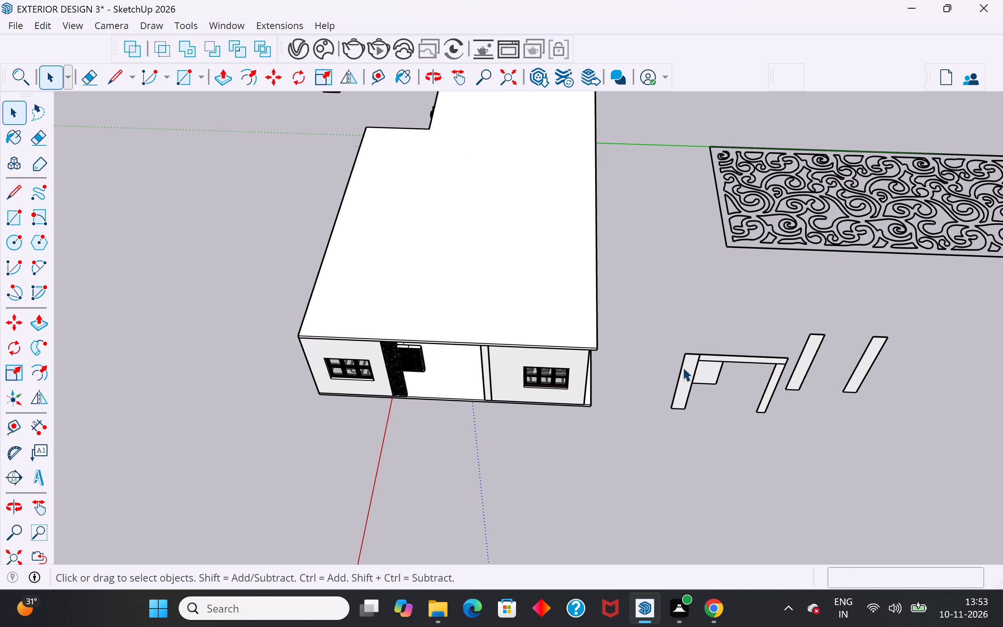
{"action": "left_click", "coordinate": [684, 380]}
{"action": "scroll", "coordinate": [537, 319], "scroll_direction": "down", "scroll_amount": 5}
{"action": "middle_click_drag", "start_coordinate": [779, 301], "coordinate": [722, 430]}
{"action": "left_click", "coordinate": [786, 273]}
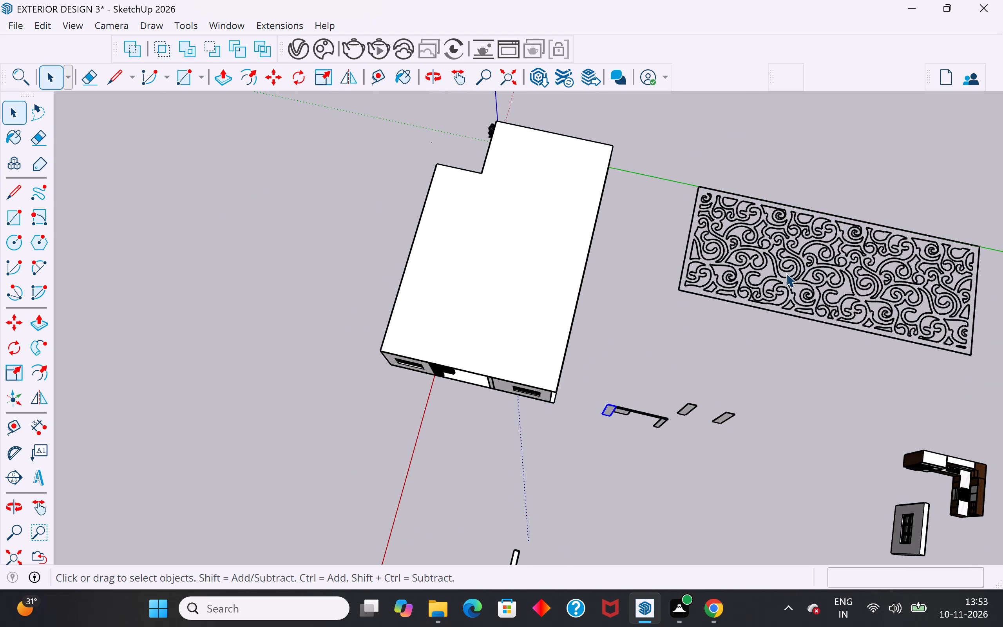
{"action": "middle_click_drag", "start_coordinate": [748, 326], "coordinate": [707, 127]}
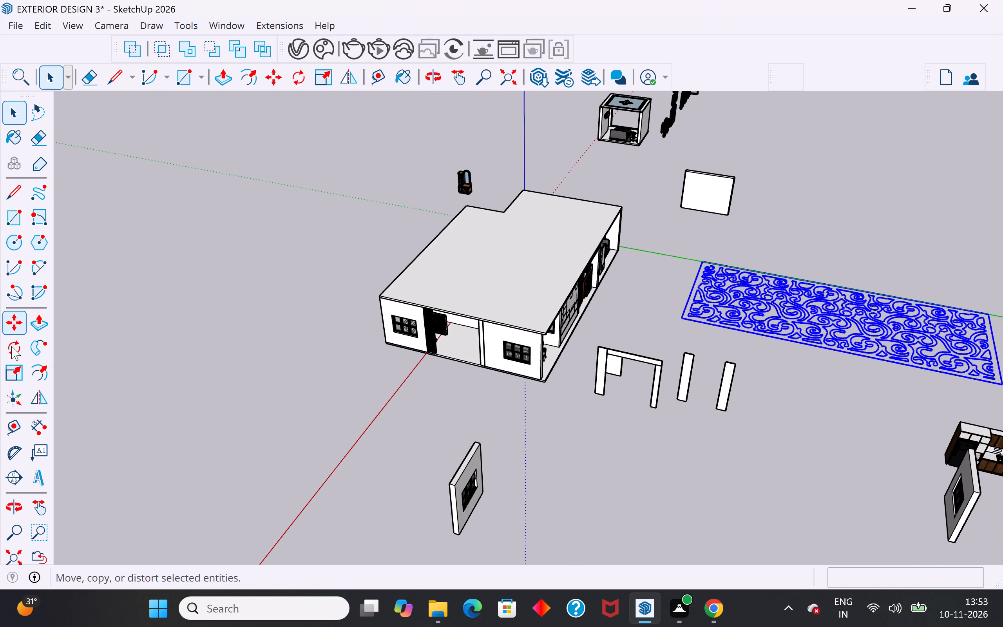
{"action": "left_click", "coordinate": [11, 346]}
{"action": "scroll", "coordinate": [686, 308], "scroll_direction": "up", "scroll_amount": 4}
{"action": "scroll", "coordinate": [723, 345], "scroll_direction": "up", "scroll_amount": 4}
{"action": "middle_click_drag", "start_coordinate": [723, 345], "coordinate": [695, 217]}
{"action": "scroll", "coordinate": [637, 294], "scroll_direction": "up", "scroll_amount": 5}
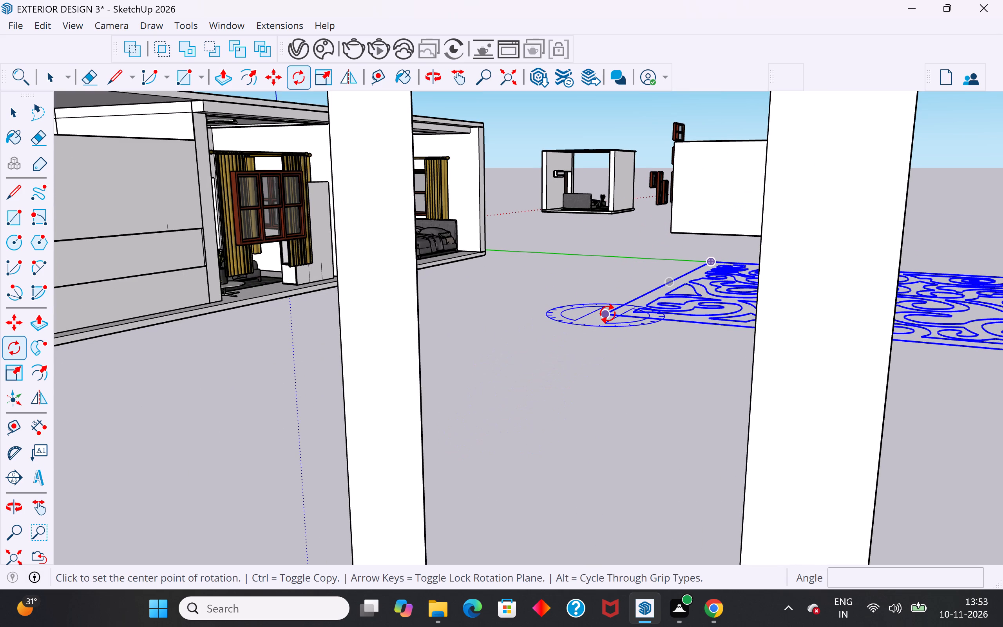
{"action": "key", "text": "Right"}
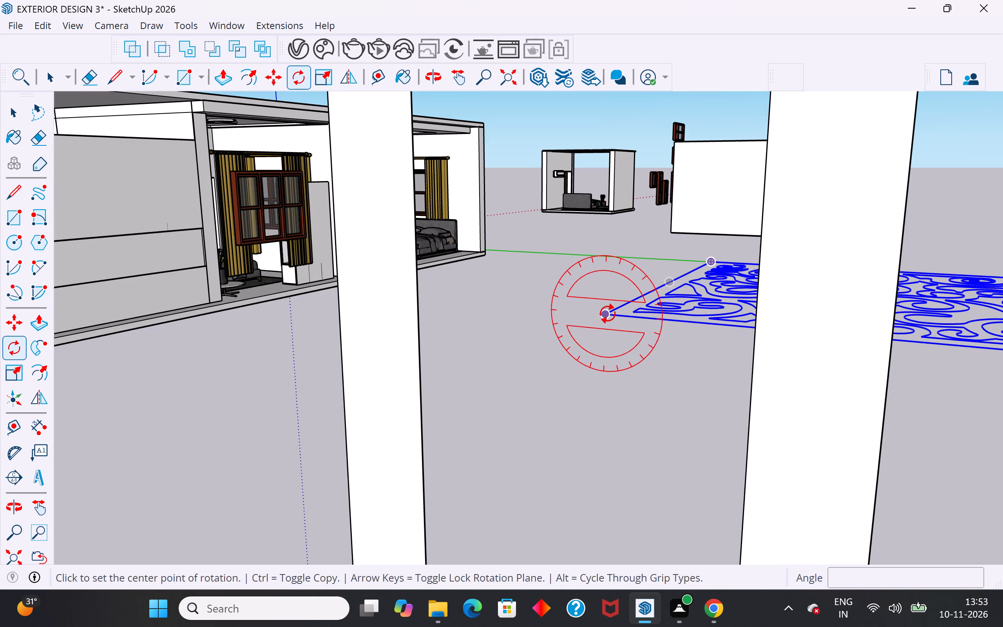
{"action": "left_click", "coordinate": [608, 313]}
{"action": "left_click", "coordinate": [952, 344]}
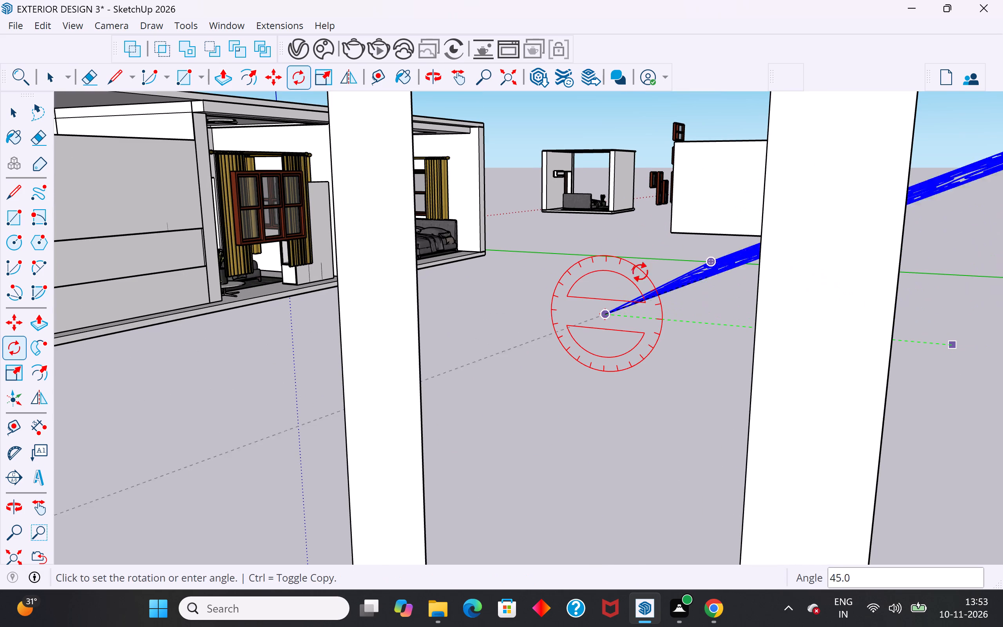
{"action": "left_click", "coordinate": [606, 272]}
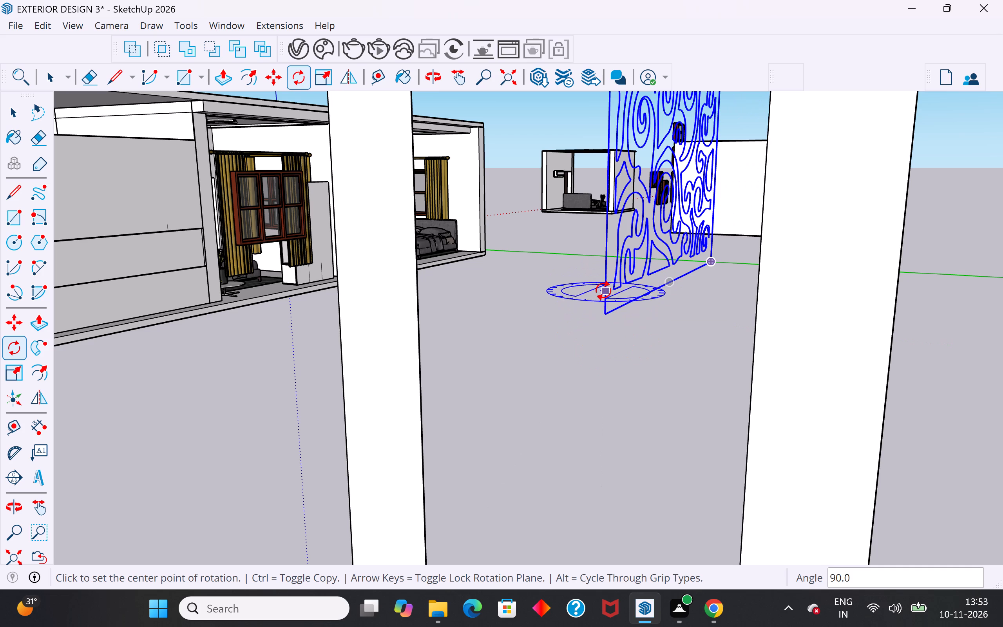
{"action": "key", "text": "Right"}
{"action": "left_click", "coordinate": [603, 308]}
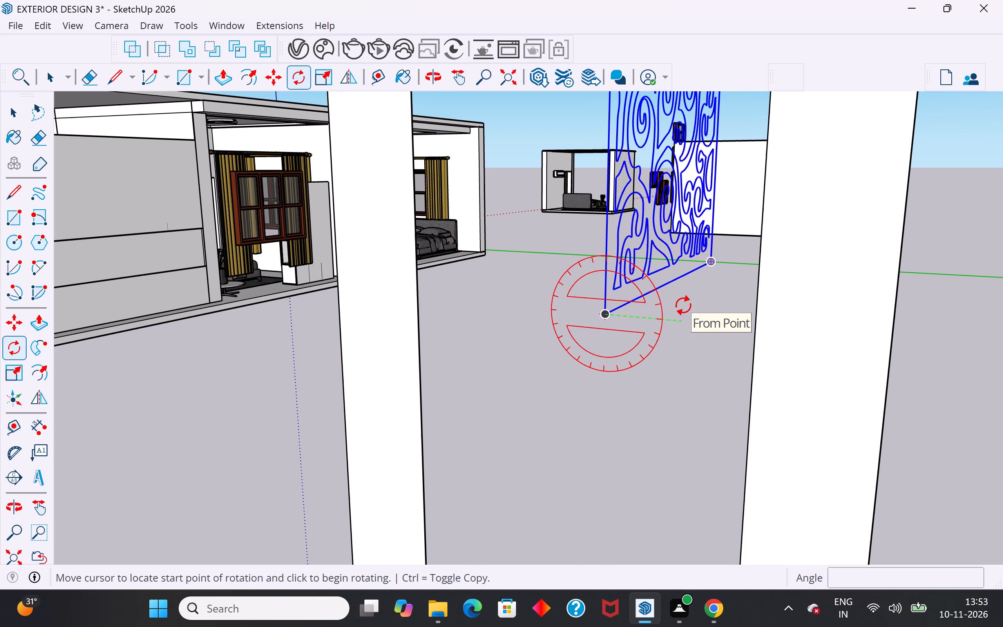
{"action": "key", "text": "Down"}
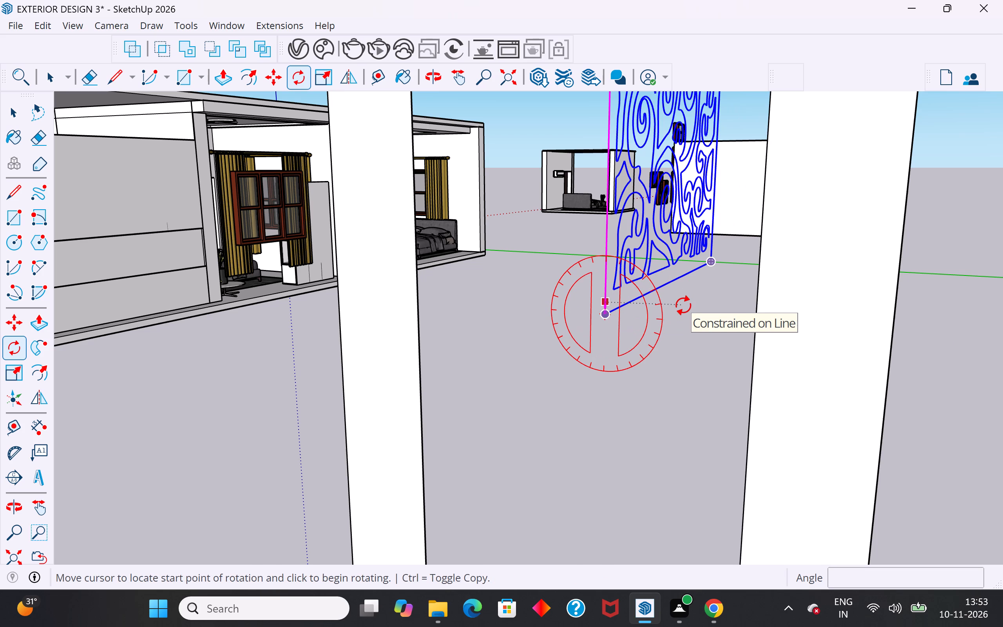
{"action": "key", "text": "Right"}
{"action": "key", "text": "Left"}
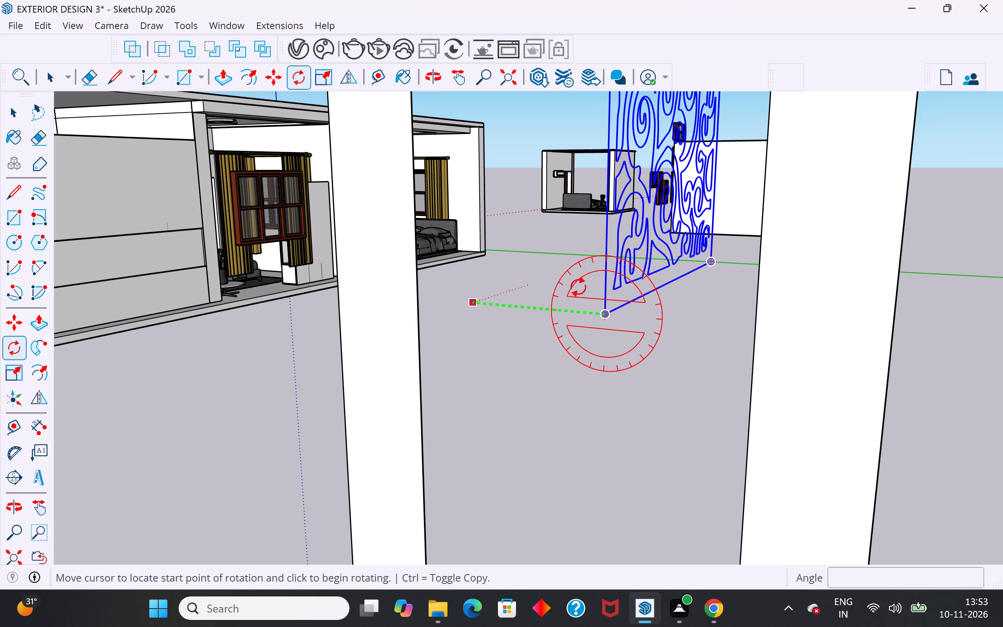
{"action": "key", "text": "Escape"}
Rotate the upright jali pattern 90° about the vertical axis at its bottom corner so it runs parallel to the house front.
{"action": "left_click", "coordinate": [608, 315]}
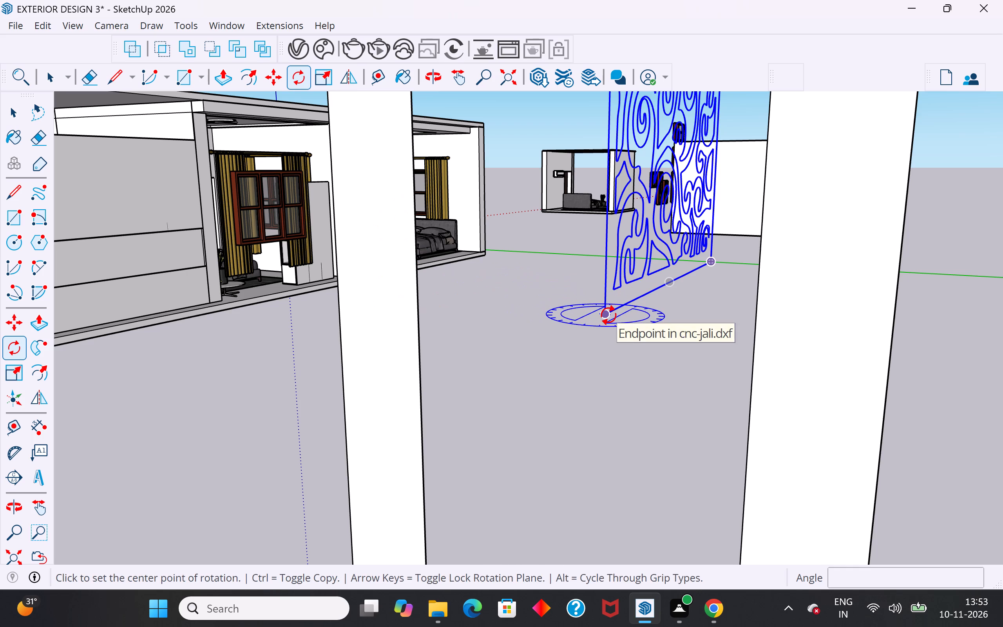
{"action": "left_click", "coordinate": [533, 365]}
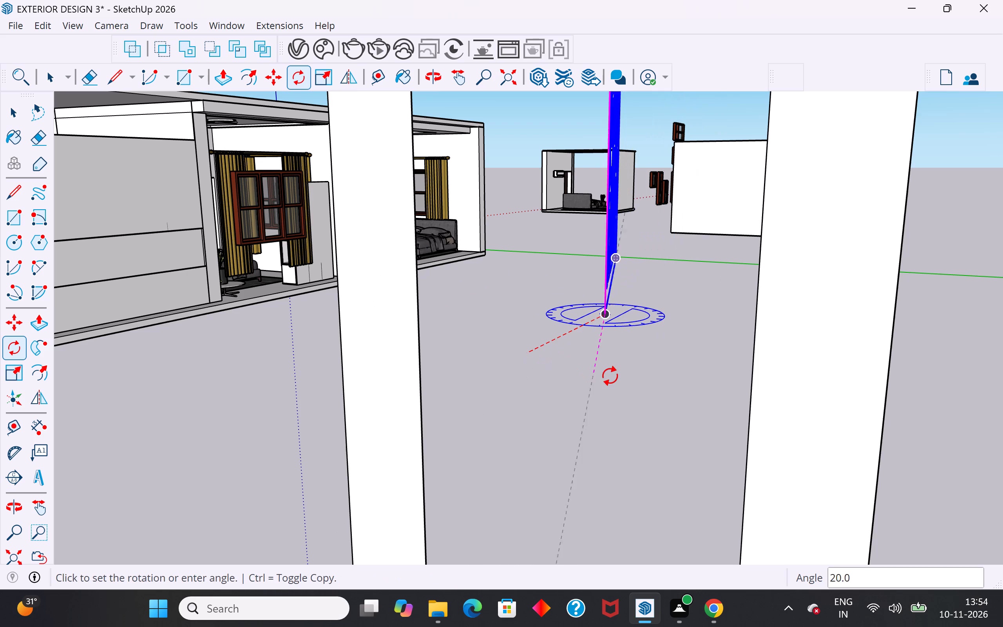
{"action": "left_click", "coordinate": [479, 294]}
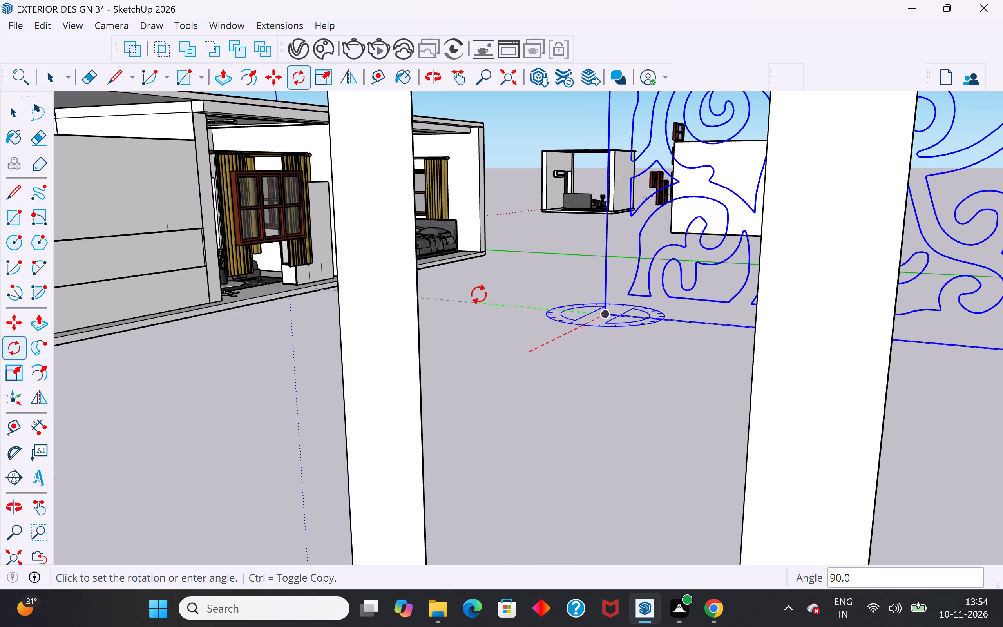
{"action": "left_click", "coordinate": [16, 109]}
{"action": "left_click", "coordinate": [515, 346]}
Examine the upright jali pattern against the house front and the loose blank panels beside it.
{"action": "scroll", "coordinate": [567, 492], "scroll_direction": "down", "scroll_amount": 3}
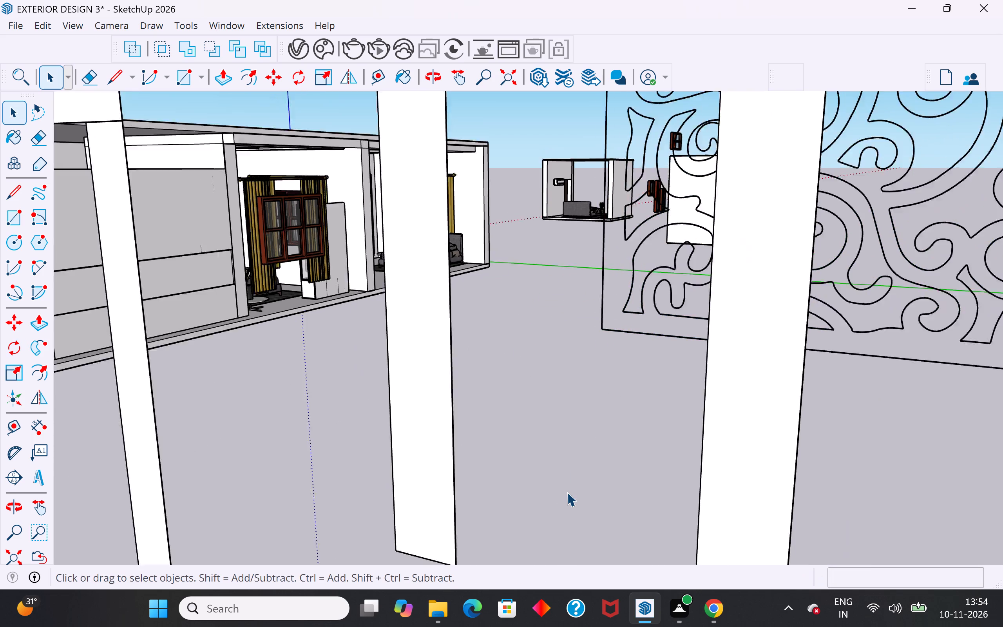
{"action": "scroll", "coordinate": [567, 492], "scroll_direction": "down", "scroll_amount": 11}
{"action": "middle_click_drag", "start_coordinate": [597, 494], "coordinate": [633, 497]}
{"action": "scroll", "coordinate": [598, 549], "scroll_direction": "down", "scroll_amount": 6}
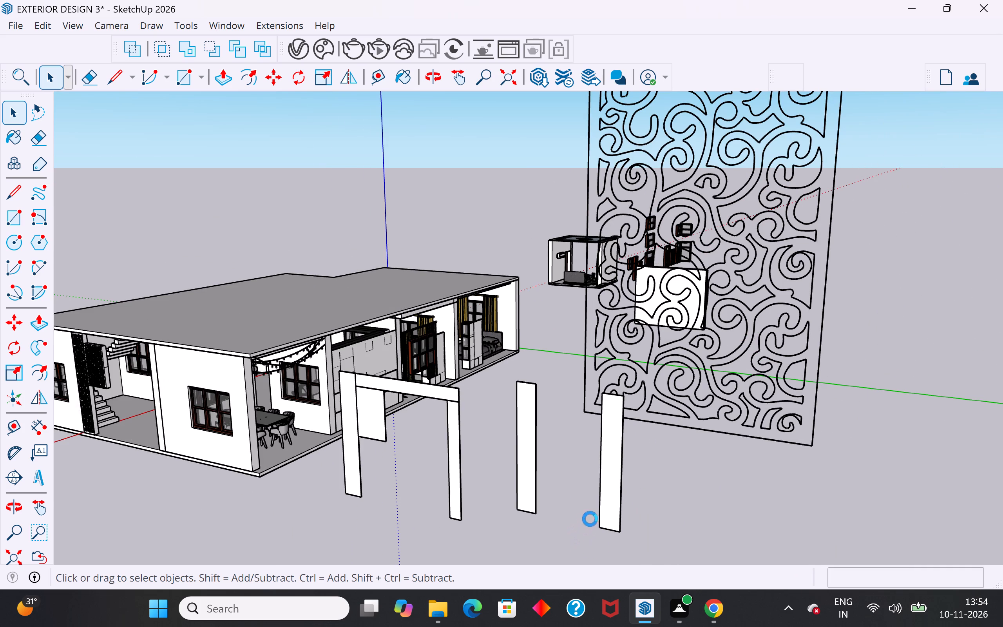
{"action": "scroll", "coordinate": [598, 505], "scroll_direction": "up", "scroll_amount": 2}
{"action": "scroll", "coordinate": [664, 427], "scroll_direction": "up", "scroll_amount": 4}
{"action": "middle_click_drag", "start_coordinate": [669, 436], "coordinate": [766, 450]}
{"action": "scroll", "coordinate": [621, 512], "scroll_direction": "down", "scroll_amount": 8}
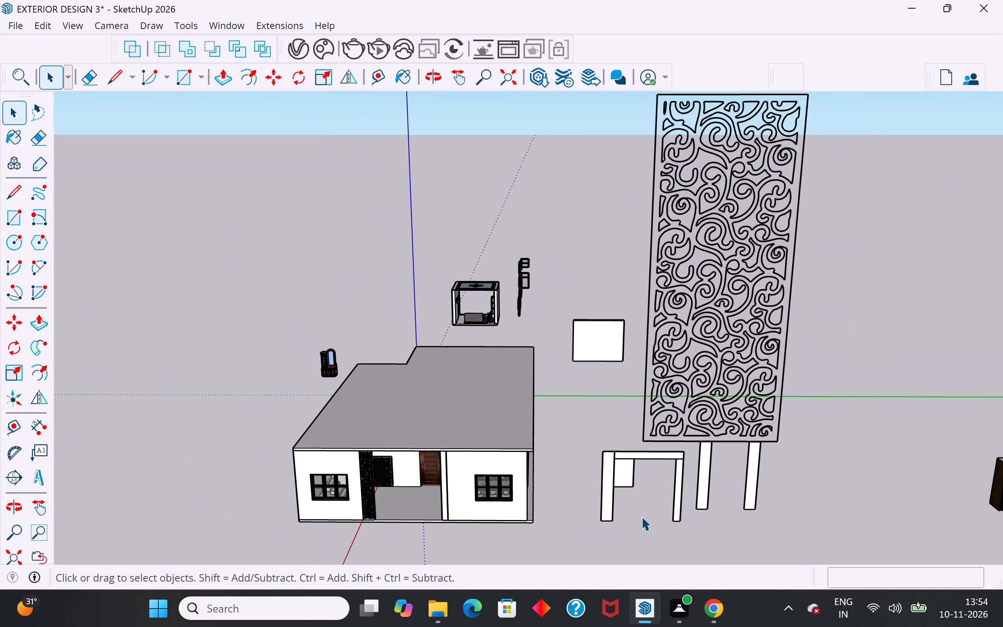
{"action": "middle_click_drag", "start_coordinate": [699, 492], "coordinate": [637, 499]}
{"action": "left_click", "coordinate": [696, 413]}
{"action": "middle_click_drag", "start_coordinate": [765, 431], "coordinate": [764, 434]}
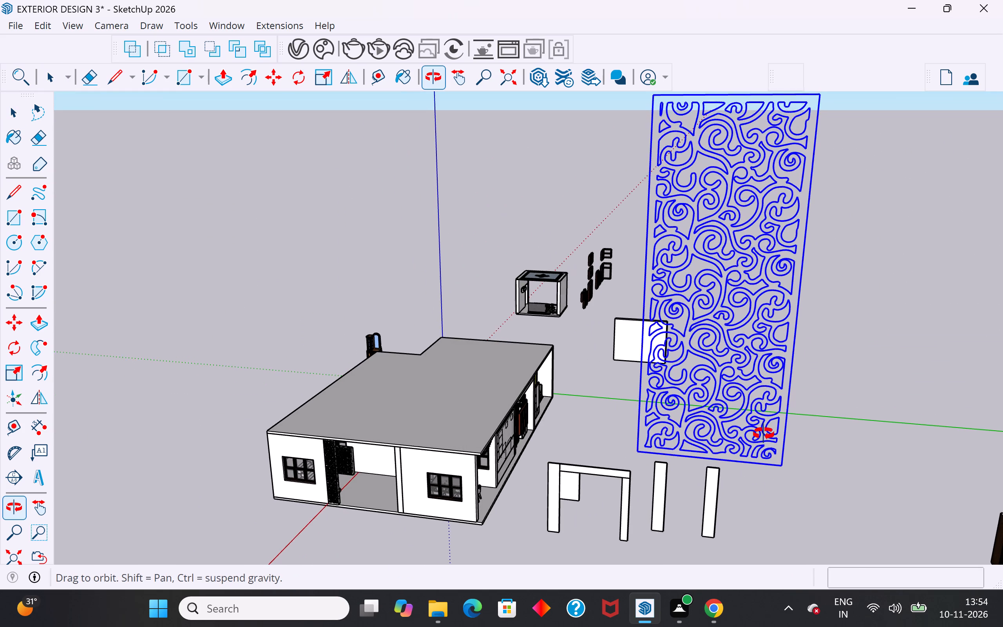
{"action": "middle_click_drag", "start_coordinate": [764, 434], "coordinate": [774, 406]}
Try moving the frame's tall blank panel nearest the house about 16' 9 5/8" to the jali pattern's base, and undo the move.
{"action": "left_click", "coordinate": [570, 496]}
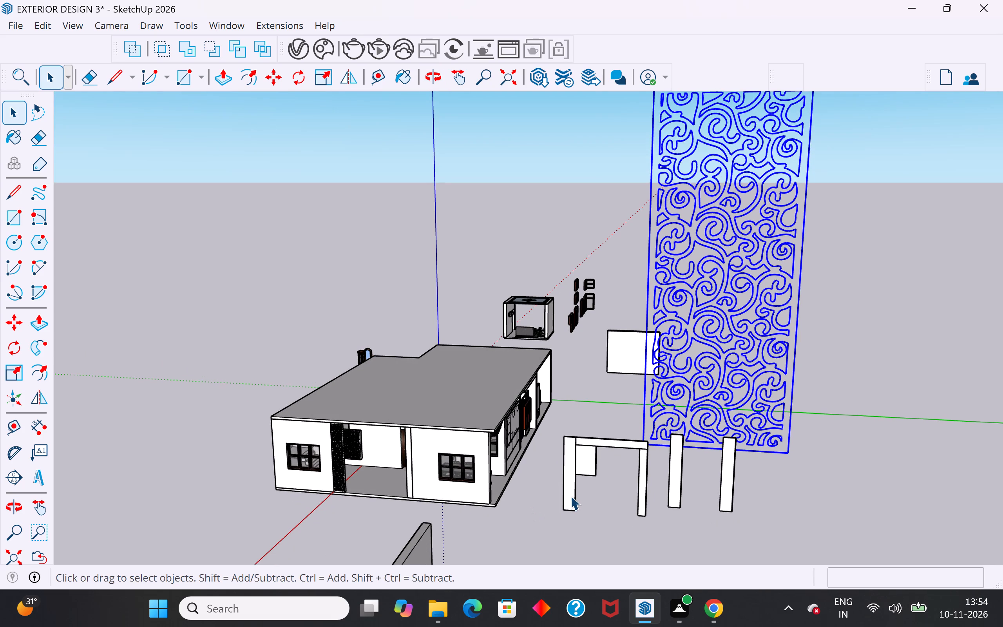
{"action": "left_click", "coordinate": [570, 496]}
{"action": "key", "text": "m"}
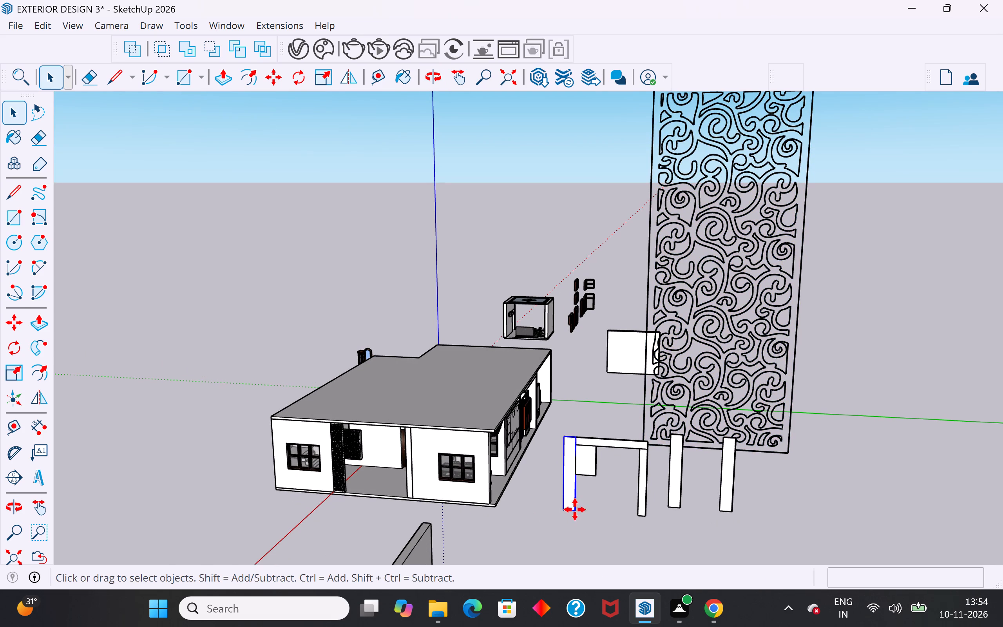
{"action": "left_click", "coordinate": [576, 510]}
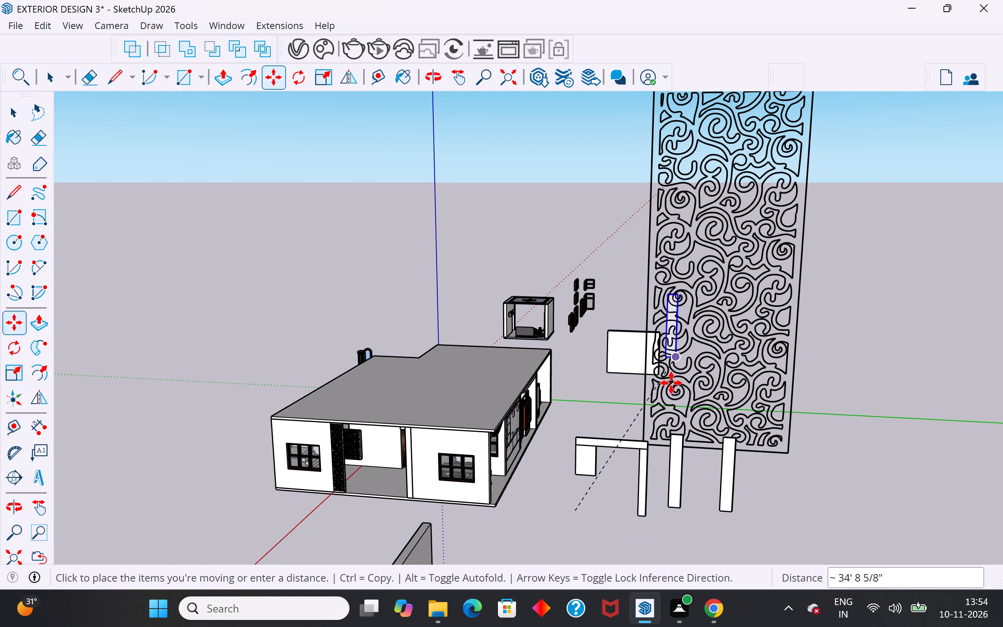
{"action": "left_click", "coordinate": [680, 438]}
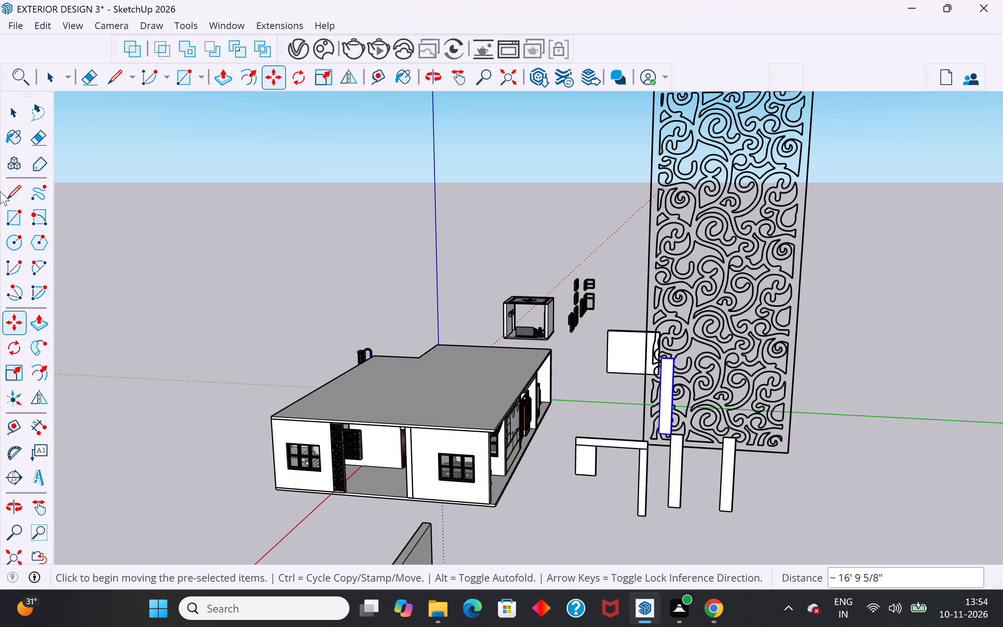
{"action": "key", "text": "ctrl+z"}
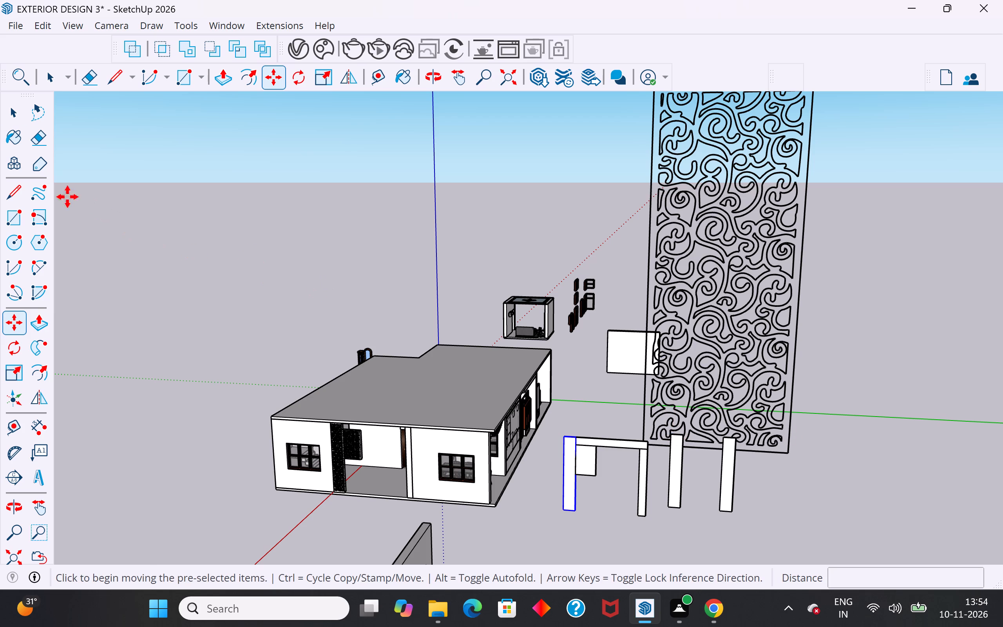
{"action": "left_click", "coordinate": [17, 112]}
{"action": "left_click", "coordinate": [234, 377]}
Switch to Chrome and bring the "jali design png" image results back into view over the model.
{"action": "scroll", "coordinate": [637, 405], "scroll_direction": "up", "scroll_amount": 3}
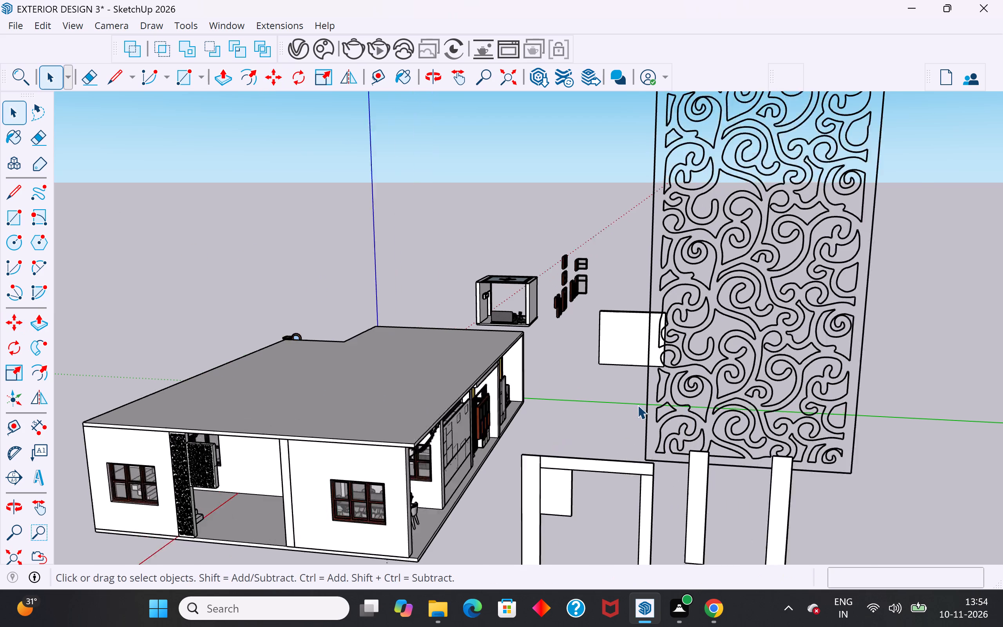
{"action": "scroll", "coordinate": [637, 405], "scroll_direction": "up", "scroll_amount": 2}
{"action": "scroll", "coordinate": [630, 439], "scroll_direction": "down", "scroll_amount": 5}
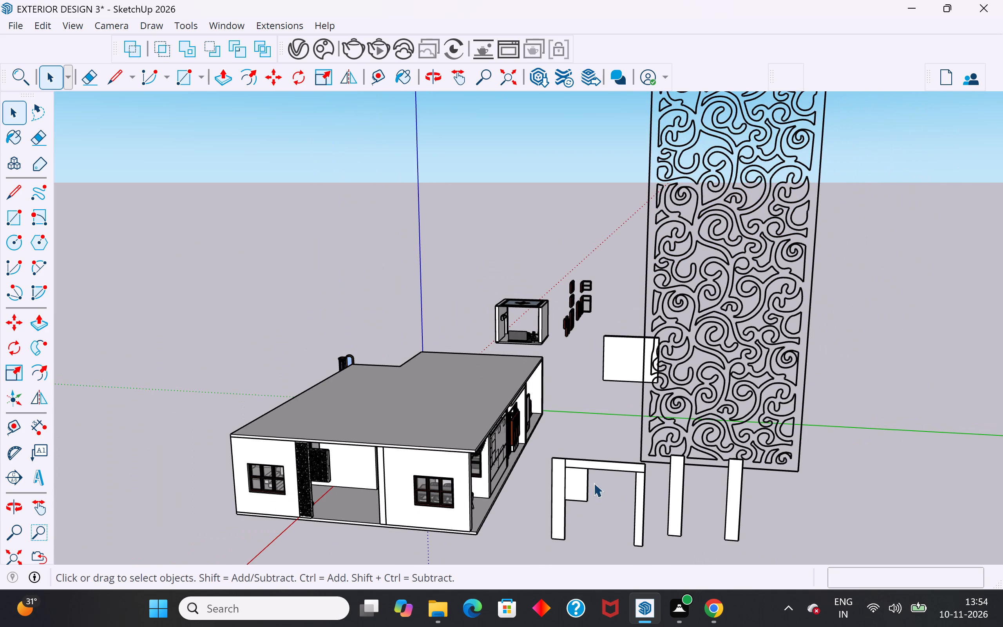
{"action": "left_click", "coordinate": [719, 614]}
{"action": "left_click", "coordinate": [714, 609]}
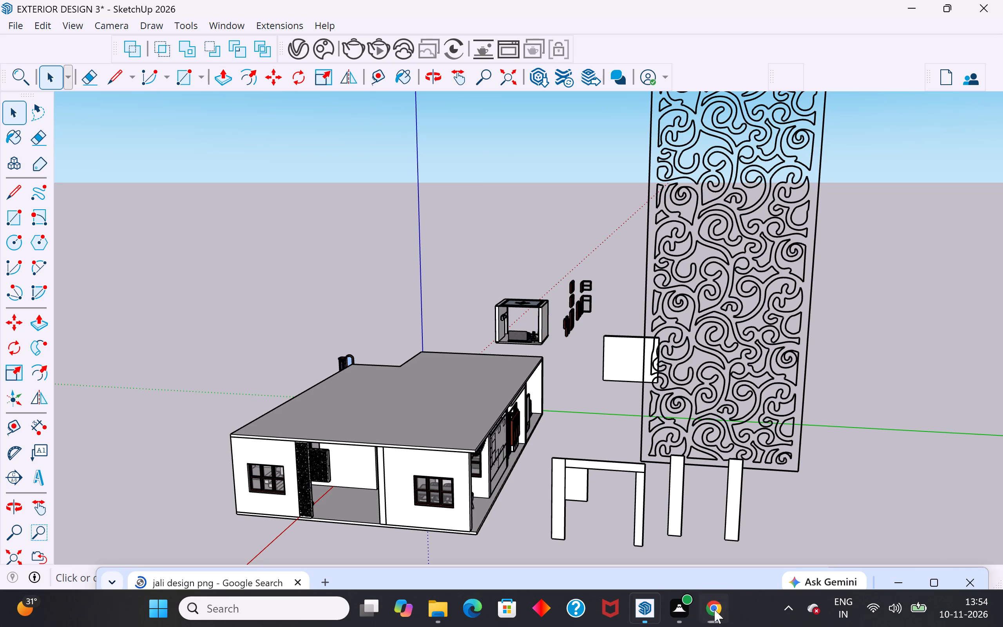
{"action": "left_click", "coordinate": [714, 609]}
{"action": "left_click_drag", "start_coordinate": [684, 576], "coordinate": [671, 248]}
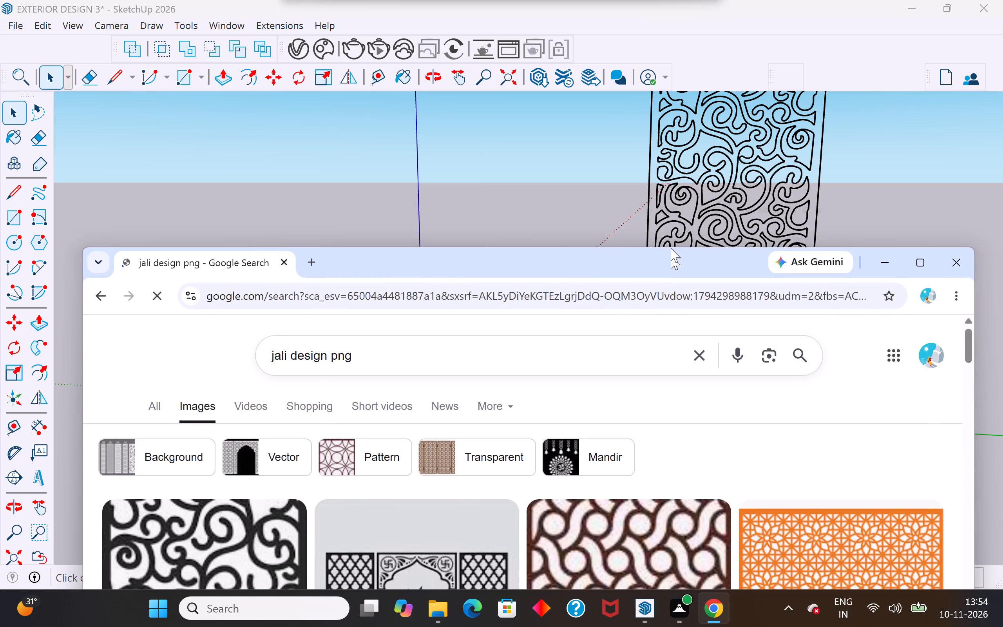
Browse the "jali design png" image results and narrow them to the Pattern category.
{"action": "left_click_drag", "start_coordinate": [671, 248], "coordinate": [663, 153]}
{"action": "scroll", "coordinate": [396, 571], "scroll_direction": "down", "scroll_amount": 6}
{"action": "scroll", "coordinate": [422, 535], "scroll_direction": "down", "scroll_amount": 3}
{"action": "scroll", "coordinate": [422, 535], "scroll_direction": "up", "scroll_amount": 3}
{"action": "scroll", "coordinate": [422, 535], "scroll_direction": "down", "scroll_amount": 1}
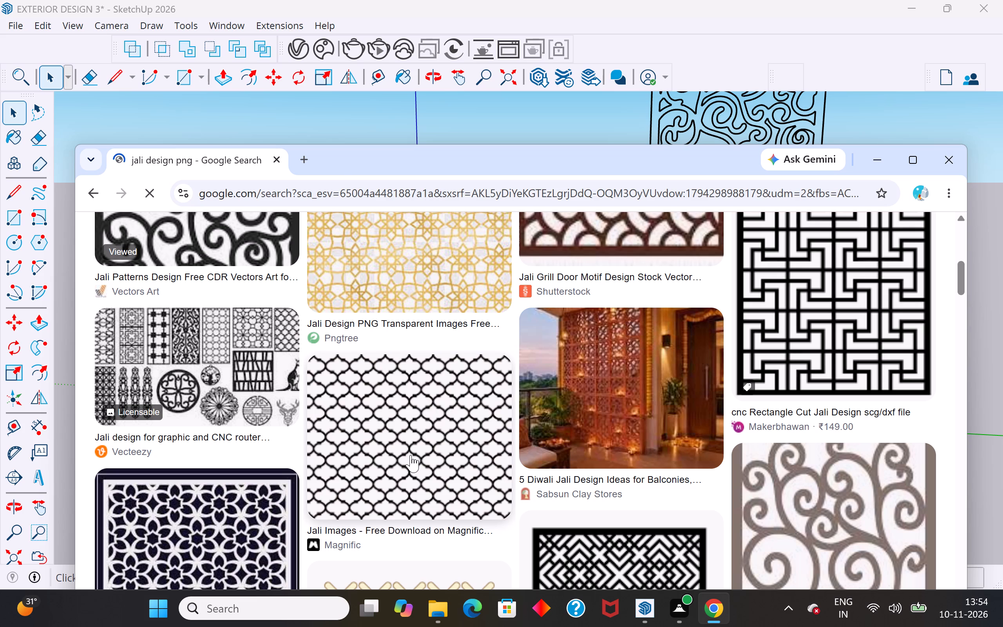
{"action": "scroll", "coordinate": [411, 455], "scroll_direction": "up", "scroll_amount": 13}
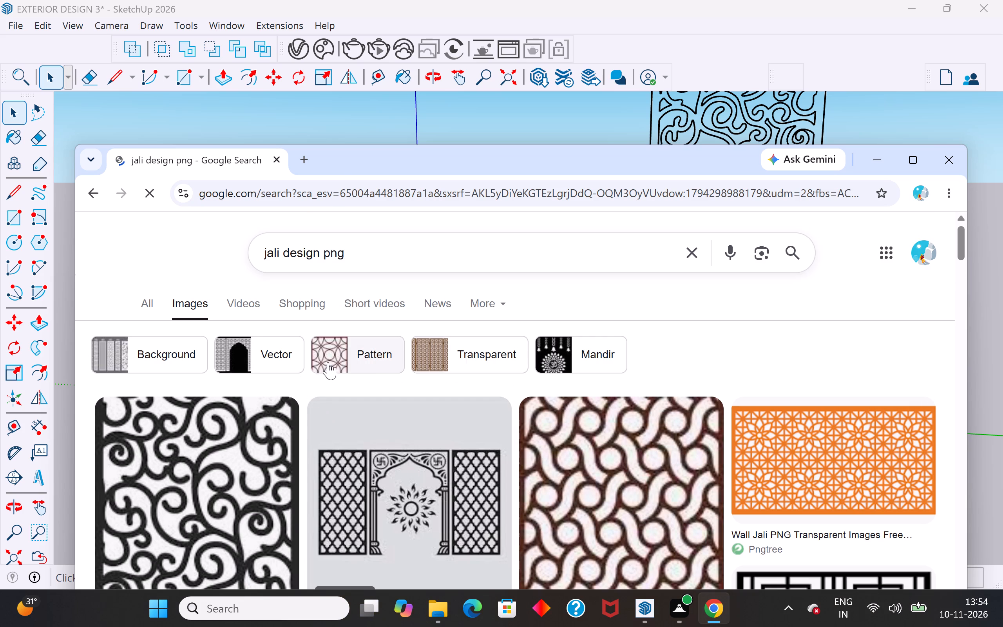
{"action": "left_click", "coordinate": [373, 355]}
Look through the pattern jali image results for another design suited to a tall exterior panel.
{"action": "scroll", "coordinate": [461, 422], "scroll_direction": "down", "scroll_amount": 9}
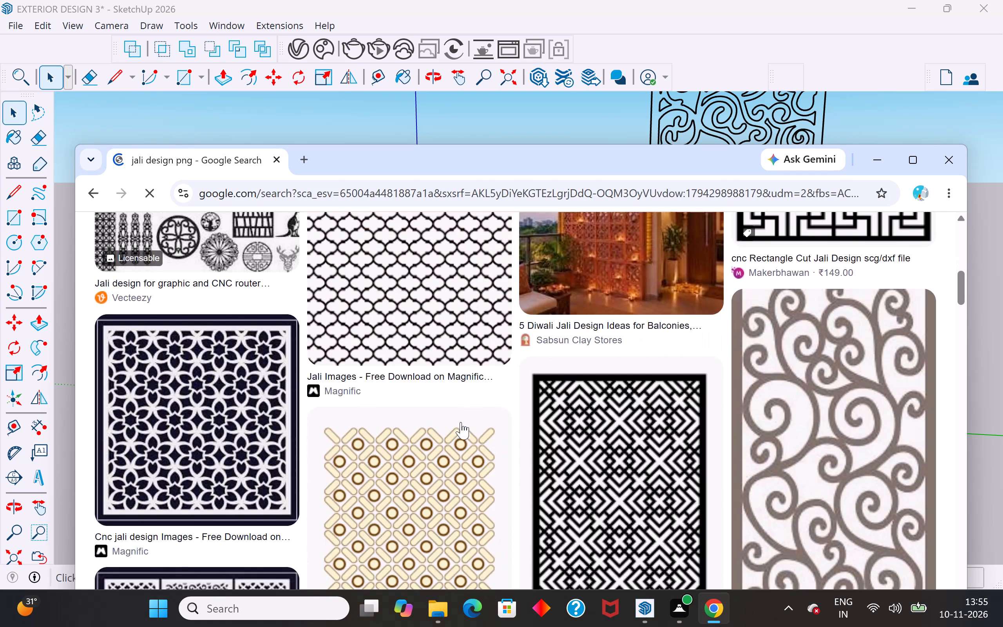
{"action": "scroll", "coordinate": [461, 422], "scroll_direction": "down", "scroll_amount": 9}
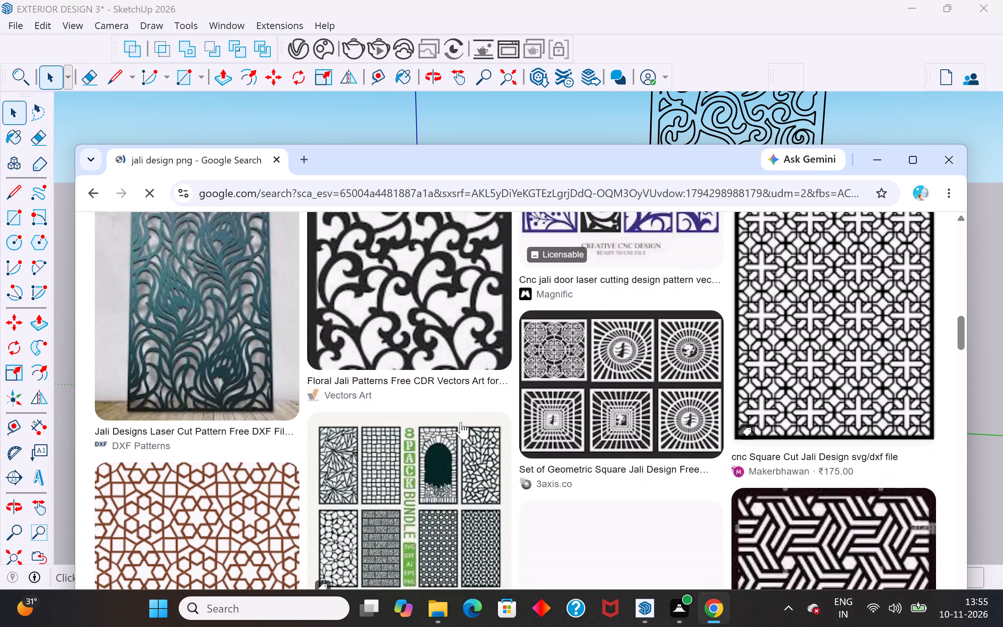
{"action": "scroll", "coordinate": [461, 422], "scroll_direction": "down", "scroll_amount": 8}
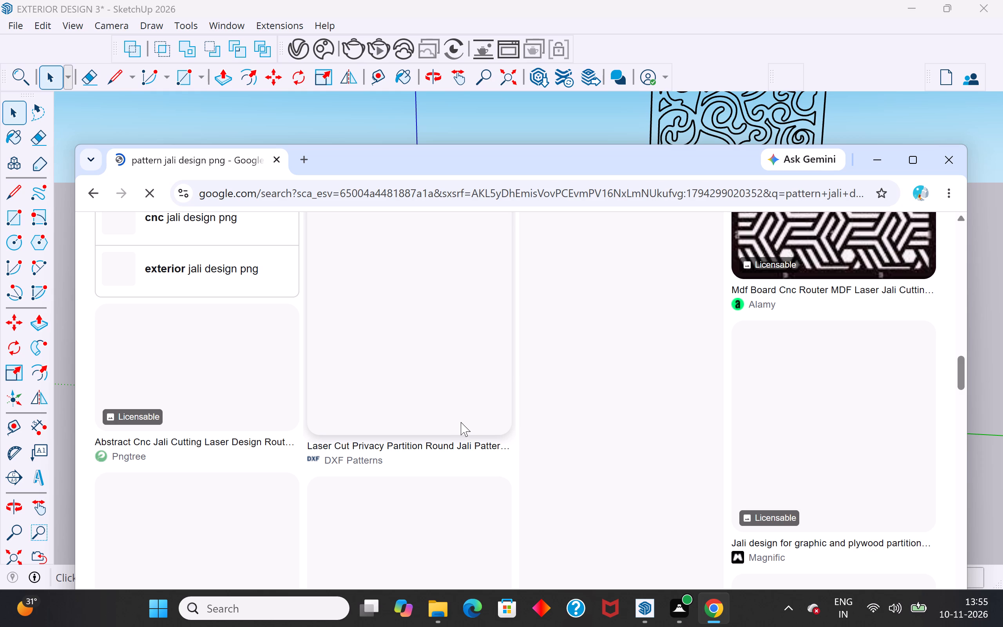
{"action": "scroll", "coordinate": [461, 422], "scroll_direction": "down", "scroll_amount": 3}
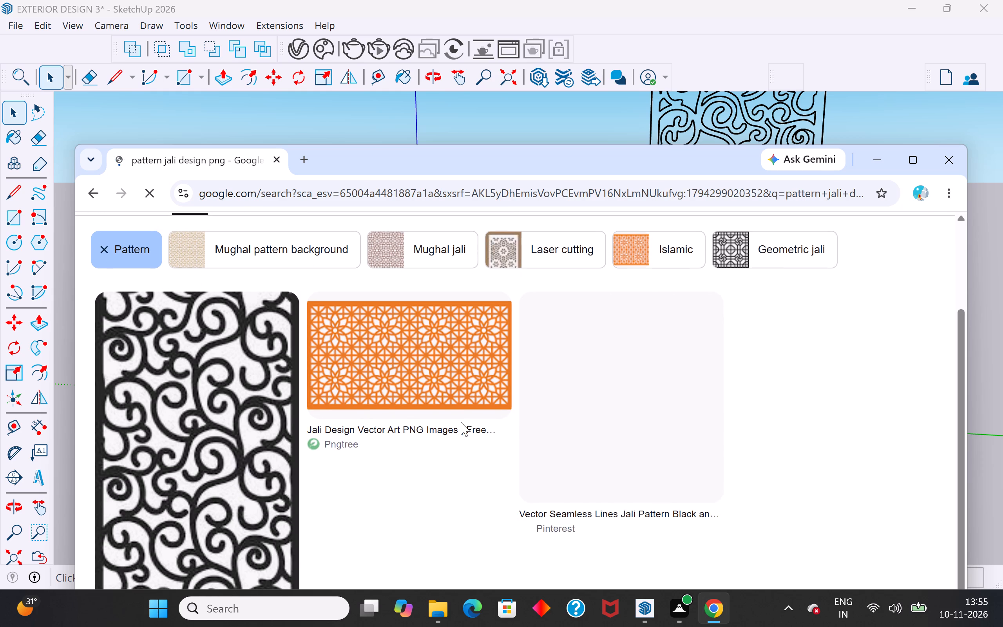
{"action": "scroll", "coordinate": [461, 422], "scroll_direction": "down", "scroll_amount": 12}
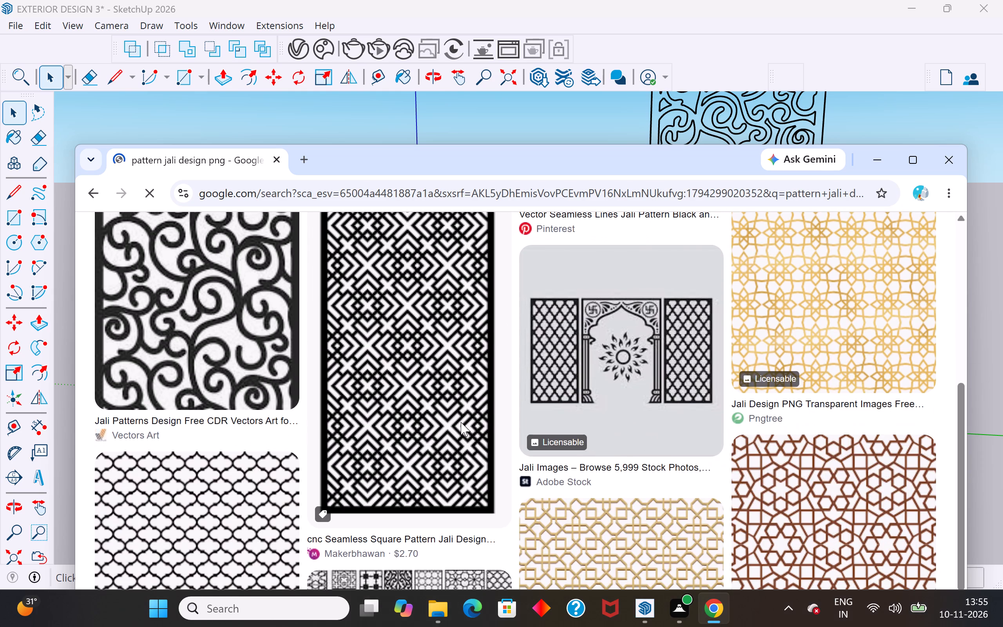
{"action": "scroll", "coordinate": [461, 422], "scroll_direction": "down", "scroll_amount": 7}
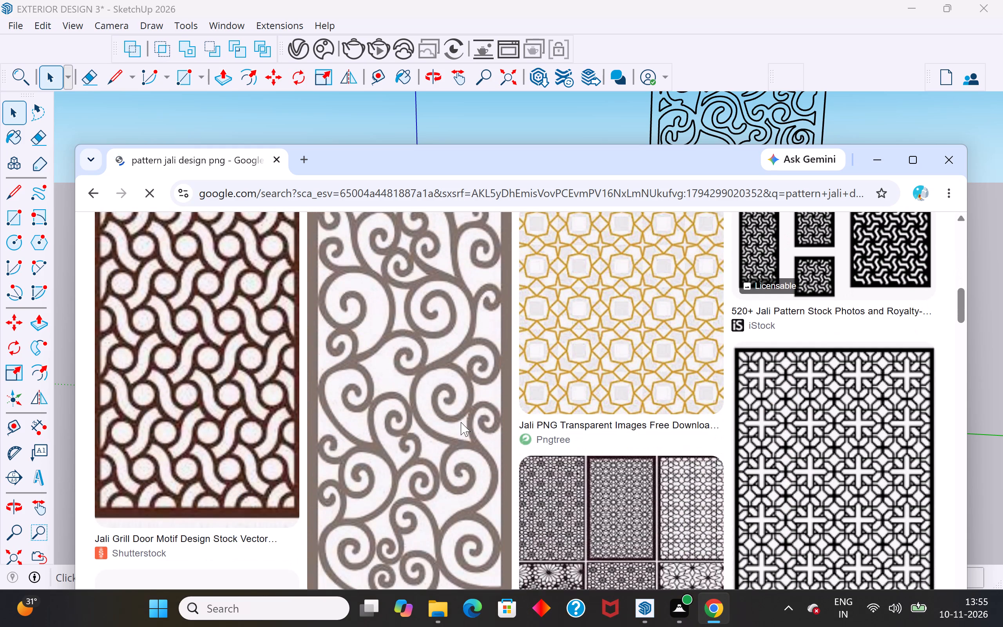
{"action": "scroll", "coordinate": [461, 422], "scroll_direction": "down", "scroll_amount": 1}
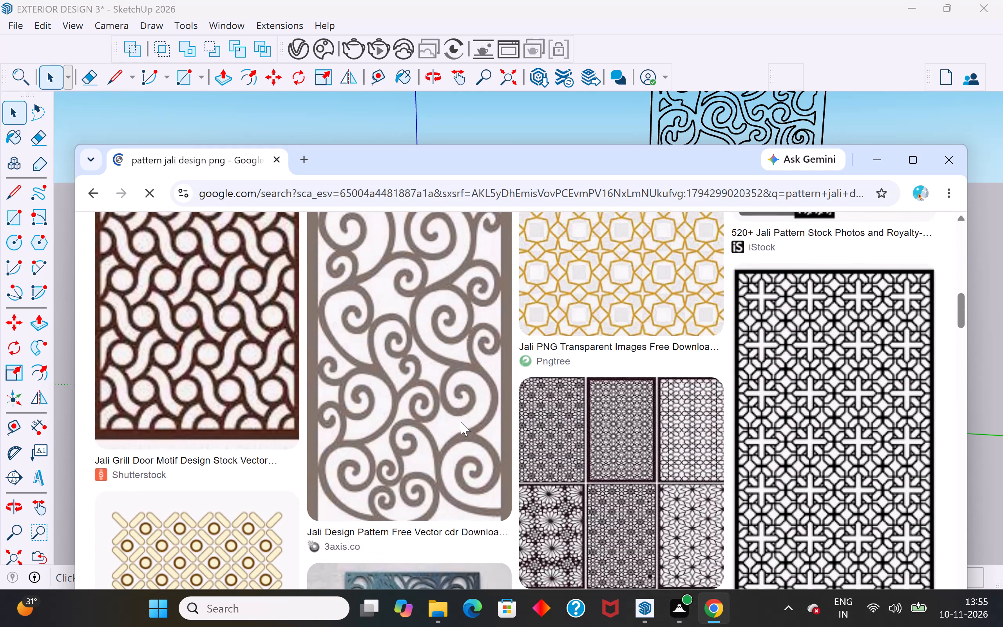
{"action": "scroll", "coordinate": [461, 422], "scroll_direction": "down", "scroll_amount": 3}
{"action": "scroll", "coordinate": [461, 422], "scroll_direction": "up", "scroll_amount": 1}
{"action": "scroll", "coordinate": [461, 422], "scroll_direction": "down", "scroll_amount": 1}
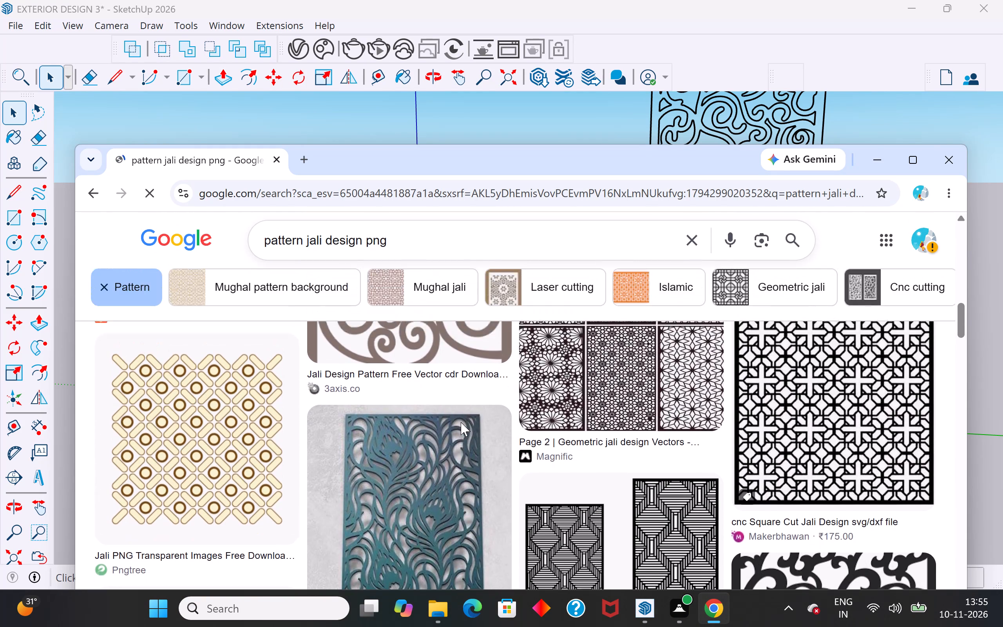
{"action": "scroll", "coordinate": [461, 422], "scroll_direction": "down", "scroll_amount": 10}
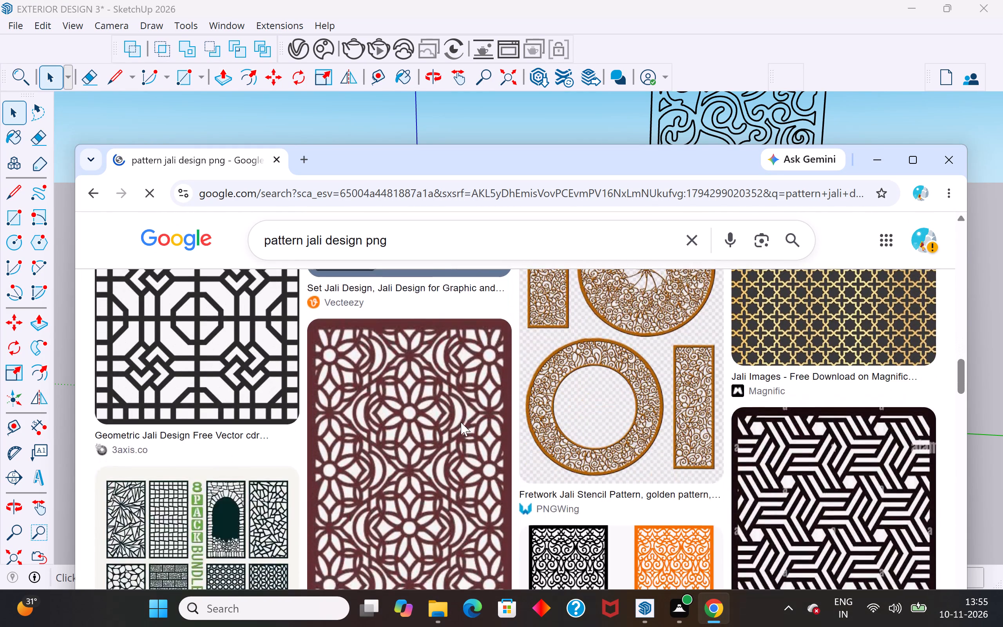
{"action": "scroll", "coordinate": [461, 422], "scroll_direction": "down", "scroll_amount": 10}
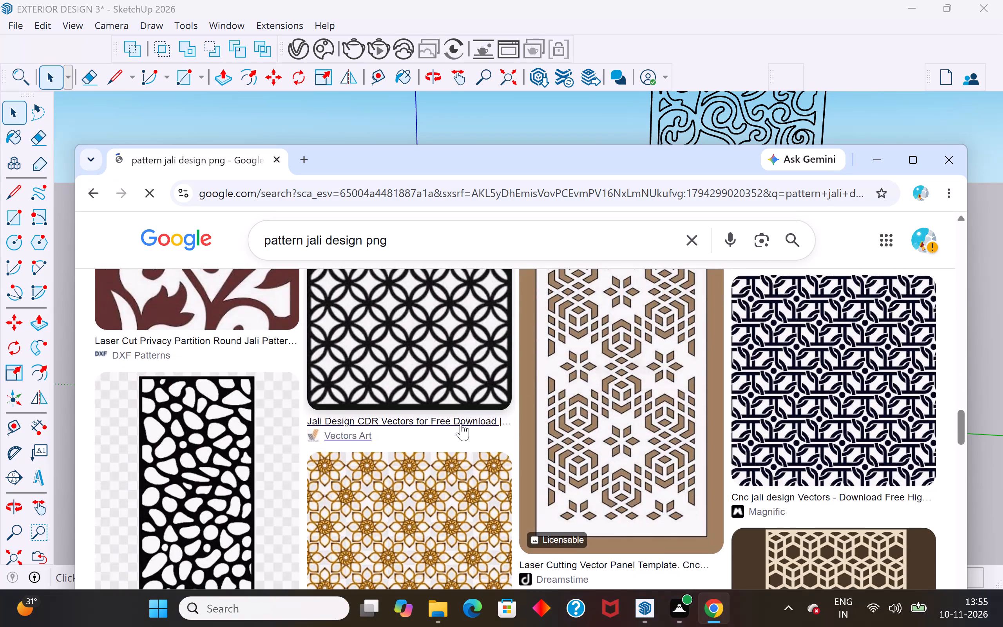
{"action": "scroll", "coordinate": [461, 423], "scroll_direction": "down", "scroll_amount": 4}
{"action": "scroll", "coordinate": [461, 423], "scroll_direction": "up", "scroll_amount": 4}
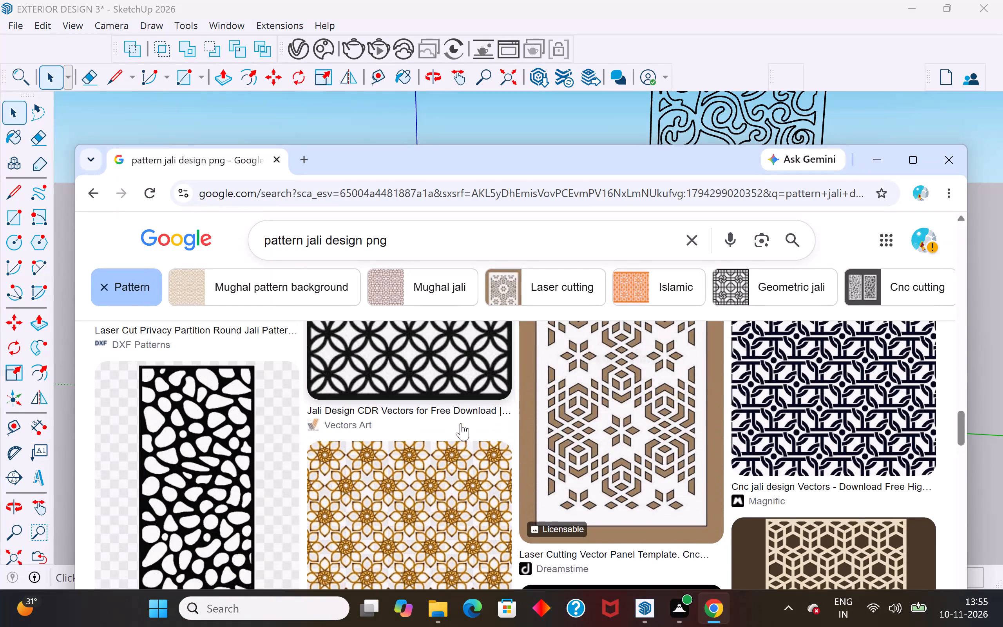
{"action": "scroll", "coordinate": [461, 423], "scroll_direction": "down", "scroll_amount": 8}
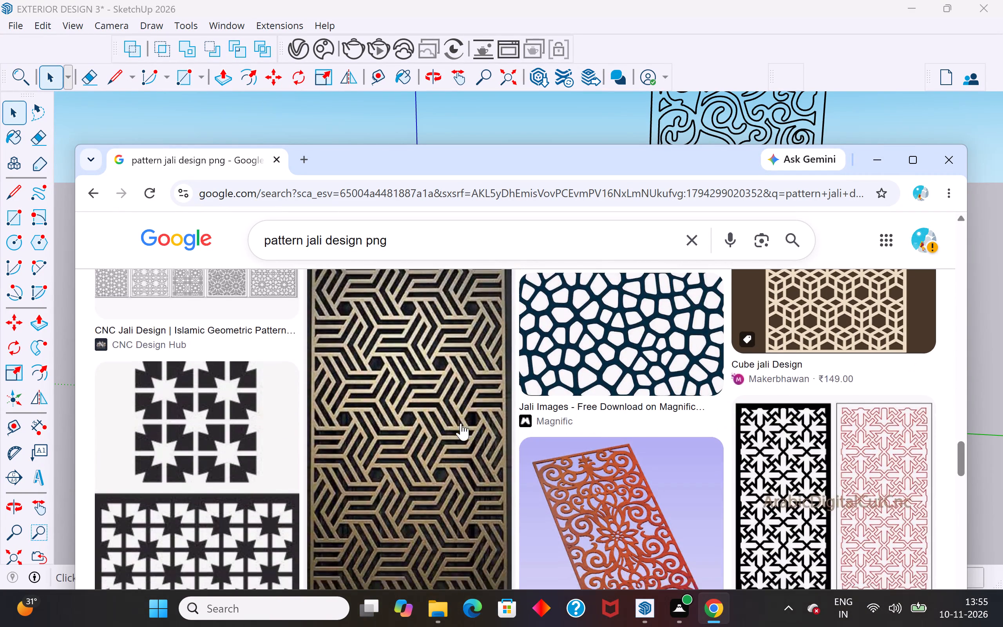
{"action": "scroll", "coordinate": [461, 423], "scroll_direction": "down", "scroll_amount": 7}
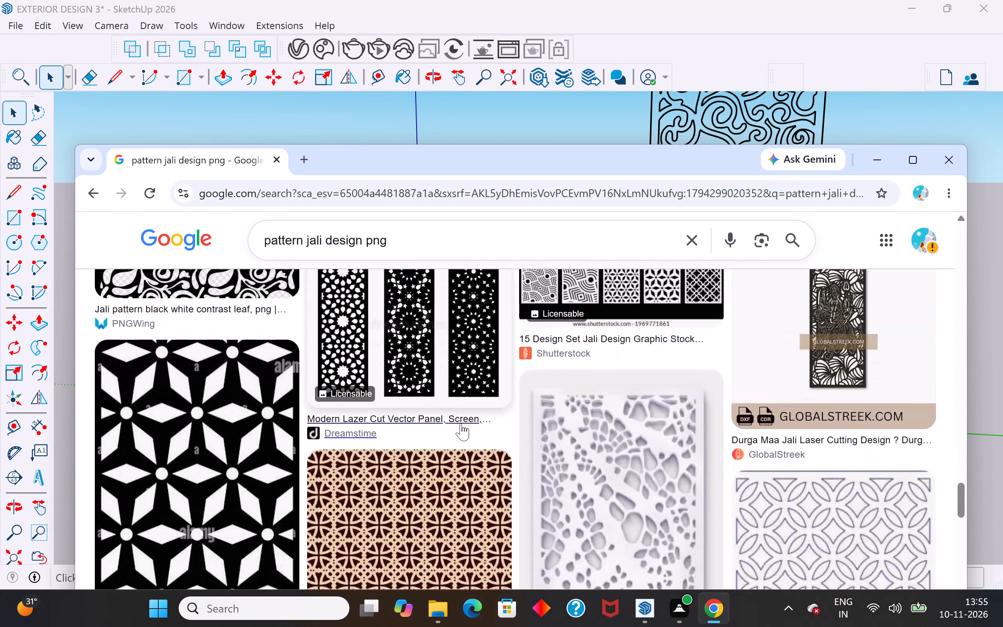
{"action": "scroll", "coordinate": [461, 423], "scroll_direction": "down", "scroll_amount": 6}
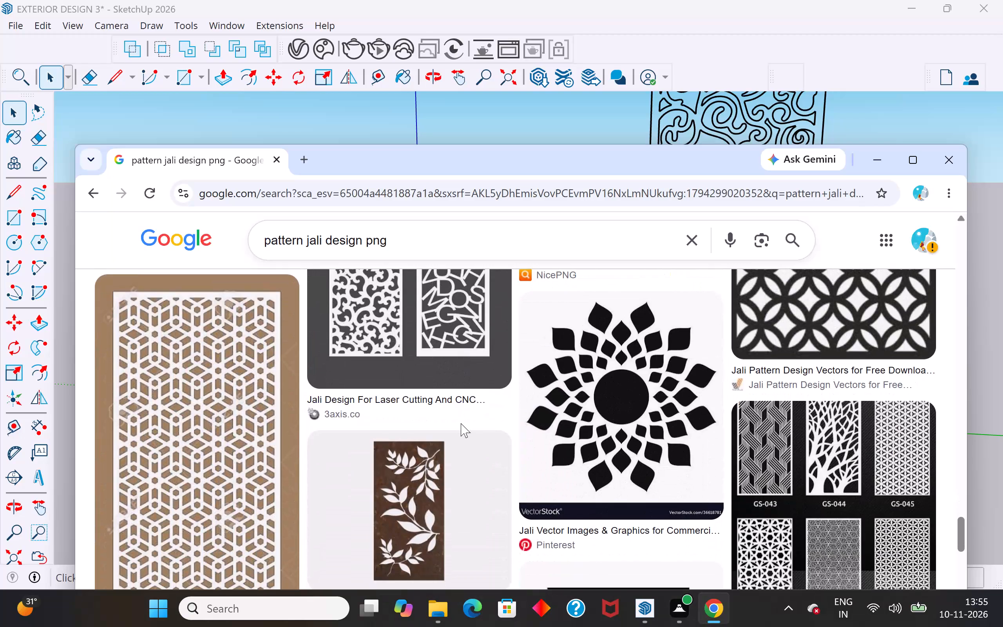
{"action": "scroll", "coordinate": [461, 423], "scroll_direction": "down", "scroll_amount": 6}
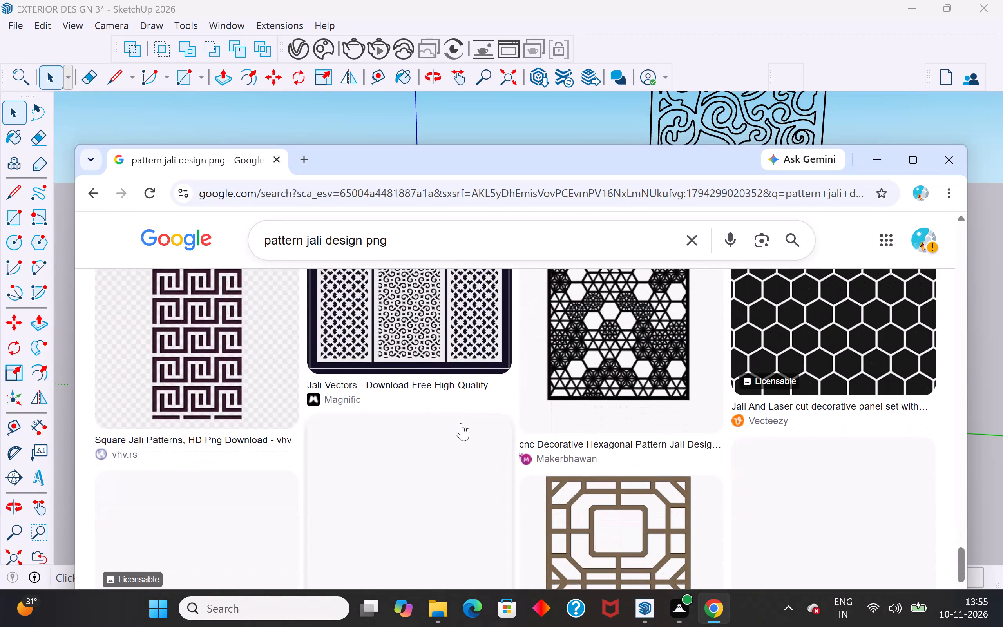
{"action": "scroll", "coordinate": [461, 423], "scroll_direction": "down", "scroll_amount": 3}
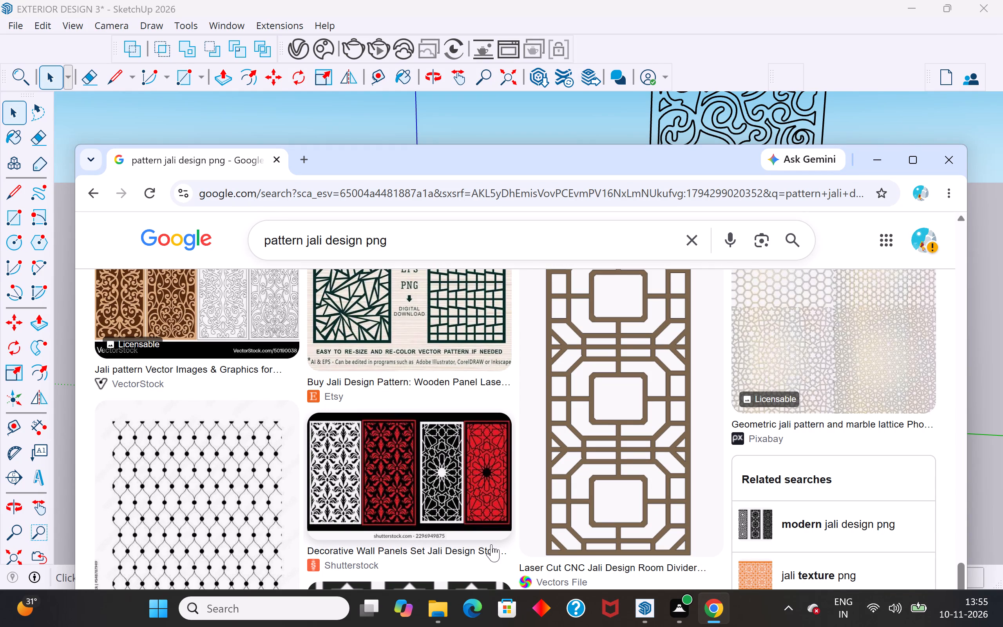
{"action": "scroll", "coordinate": [592, 436], "scroll_direction": "up", "scroll_amount": 4}
{"action": "scroll", "coordinate": [592, 436], "scroll_direction": "down", "scroll_amount": 5}
{"action": "scroll", "coordinate": [592, 436], "scroll_direction": "up", "scroll_amount": 8}
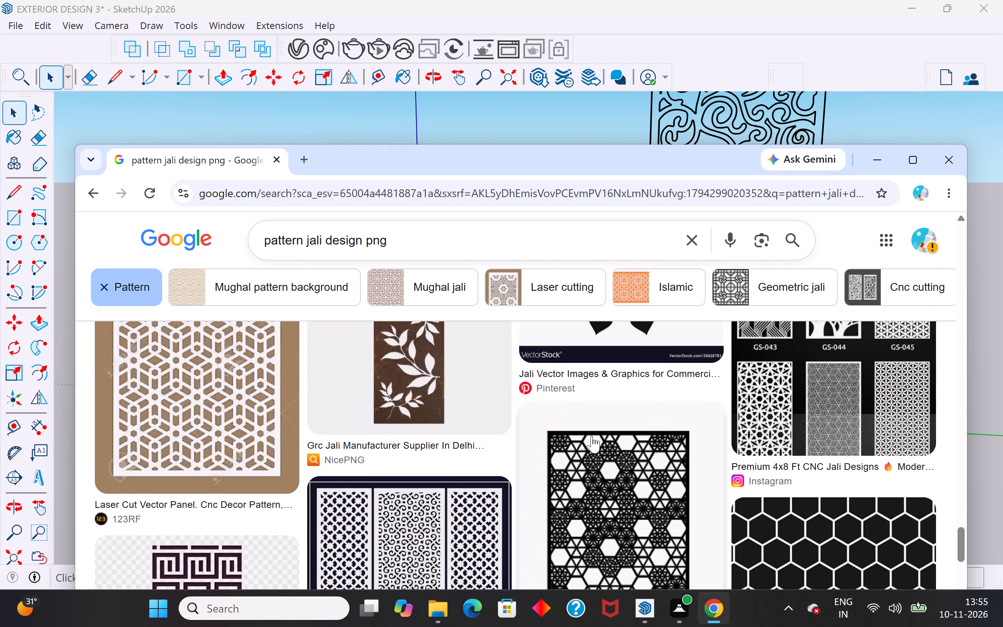
{"action": "scroll", "coordinate": [592, 436], "scroll_direction": "up", "scroll_amount": 13}
{"action": "scroll", "coordinate": [592, 436], "scroll_direction": "down", "scroll_amount": 3}
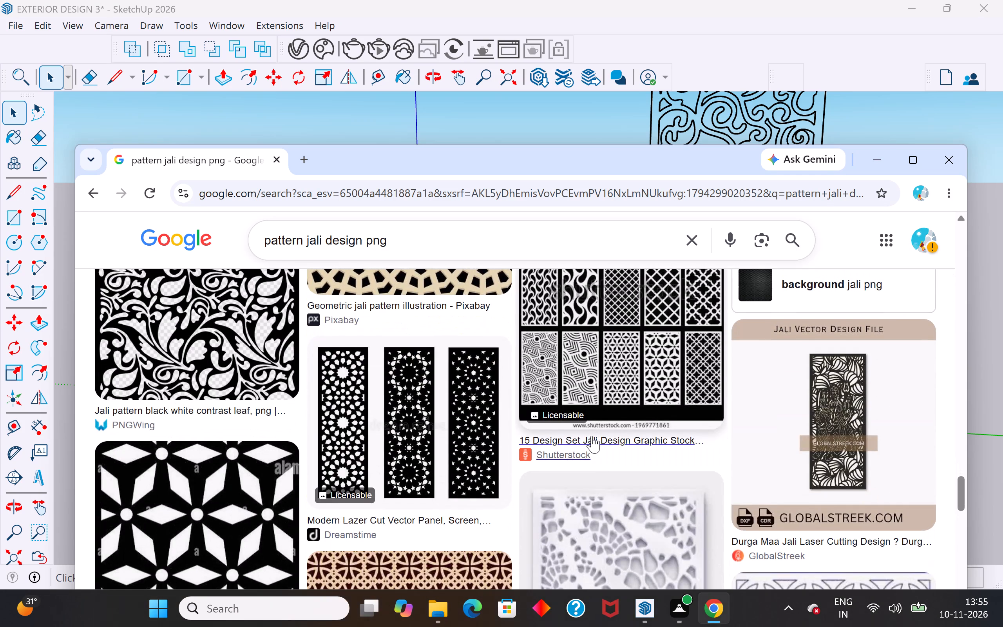
{"action": "scroll", "coordinate": [592, 436], "scroll_direction": "up", "scroll_amount": 13}
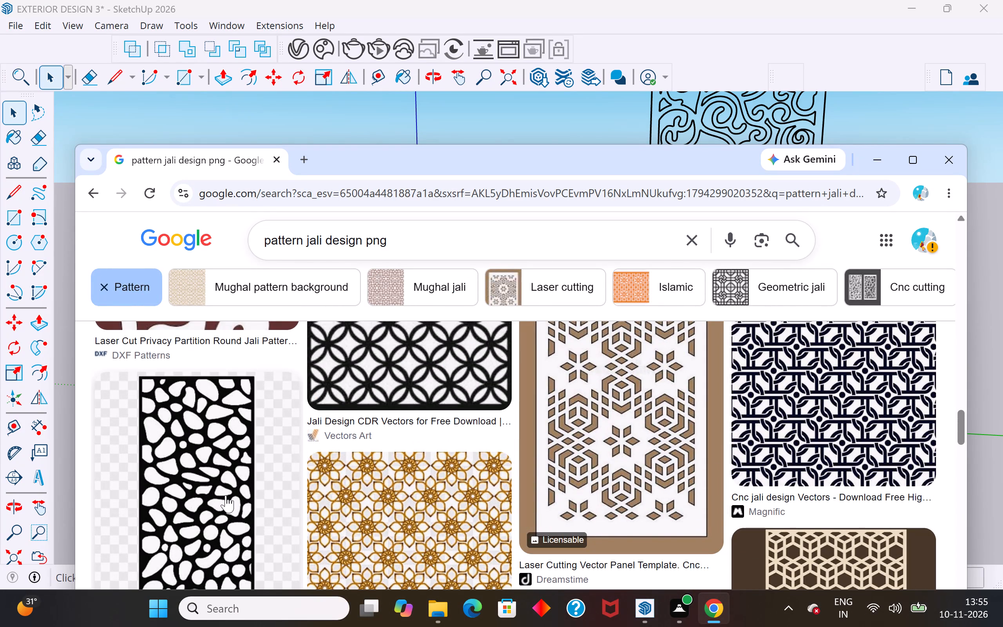
Save PNGEgg's tall black pebble-pattern jali image as a PNG named "cnc jali 2" in the sketch up reference folder.
{"action": "left_click", "coordinate": [226, 495]}
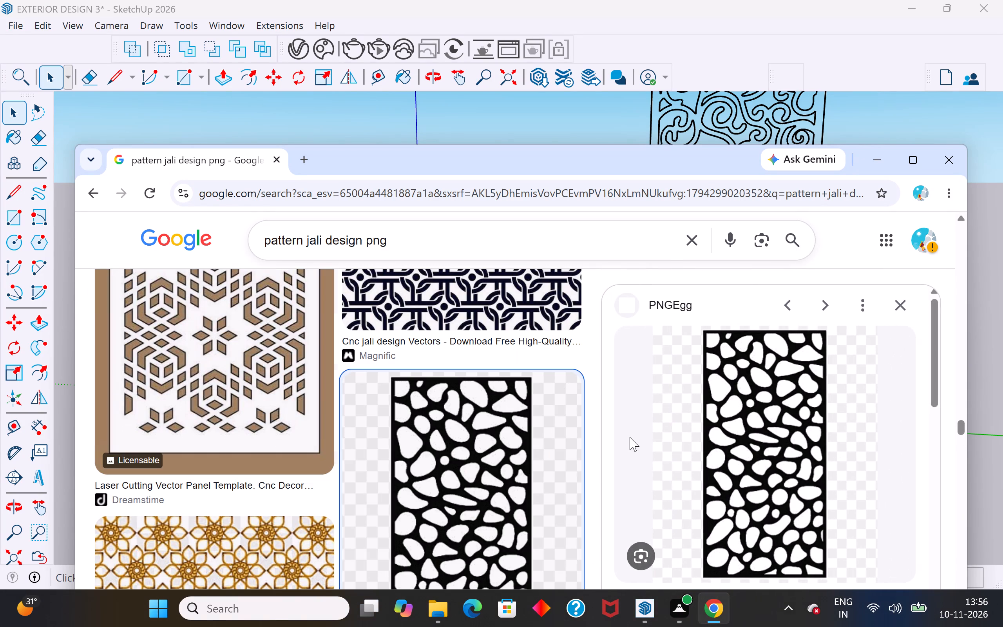
{"action": "right_click", "coordinate": [752, 449]}
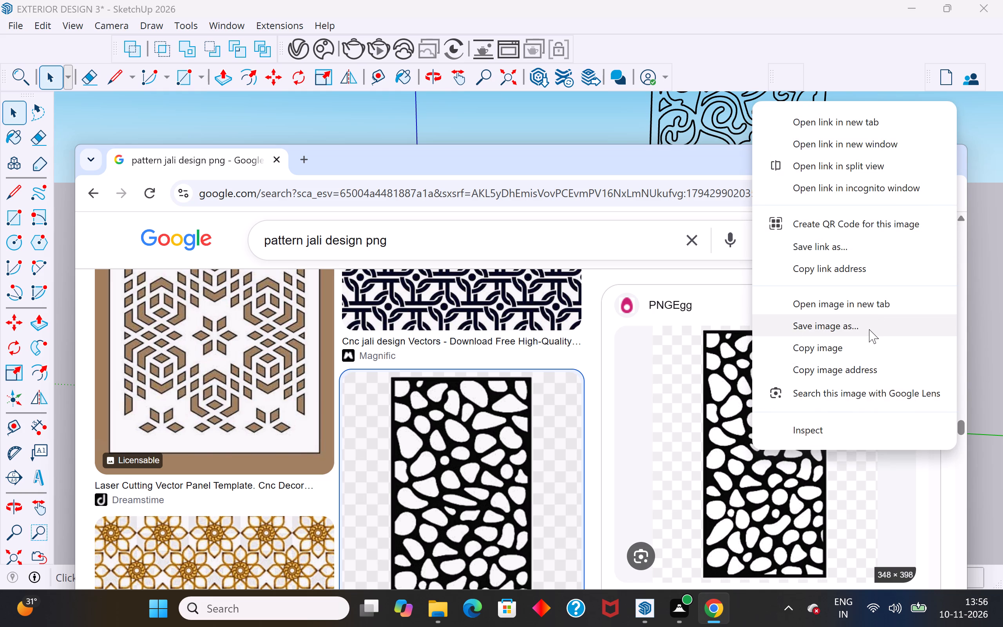
{"action": "left_click", "coordinate": [869, 329]}
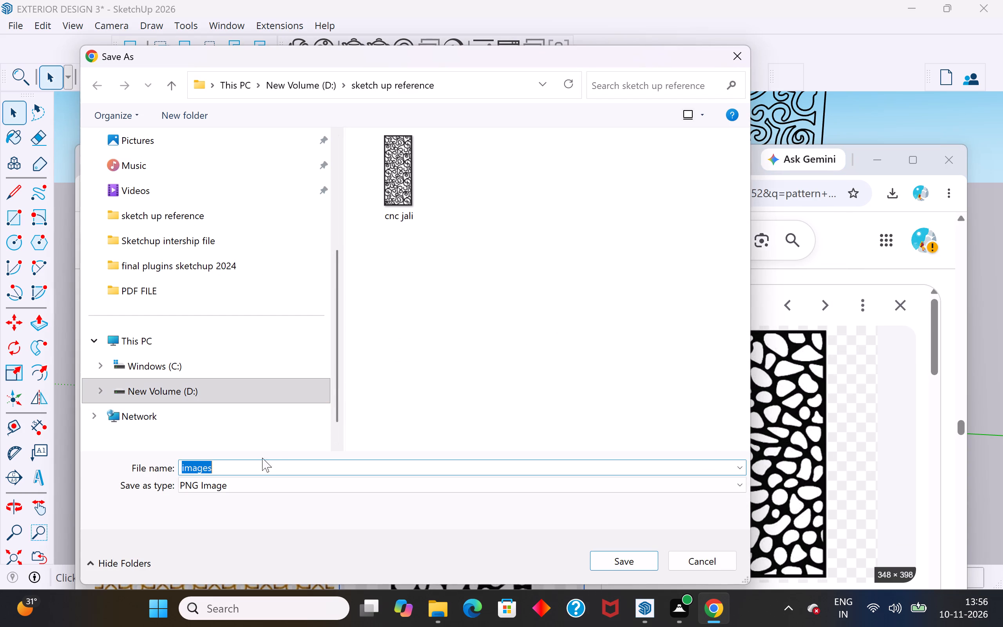
{"action": "key", "text": "BackSpace"}
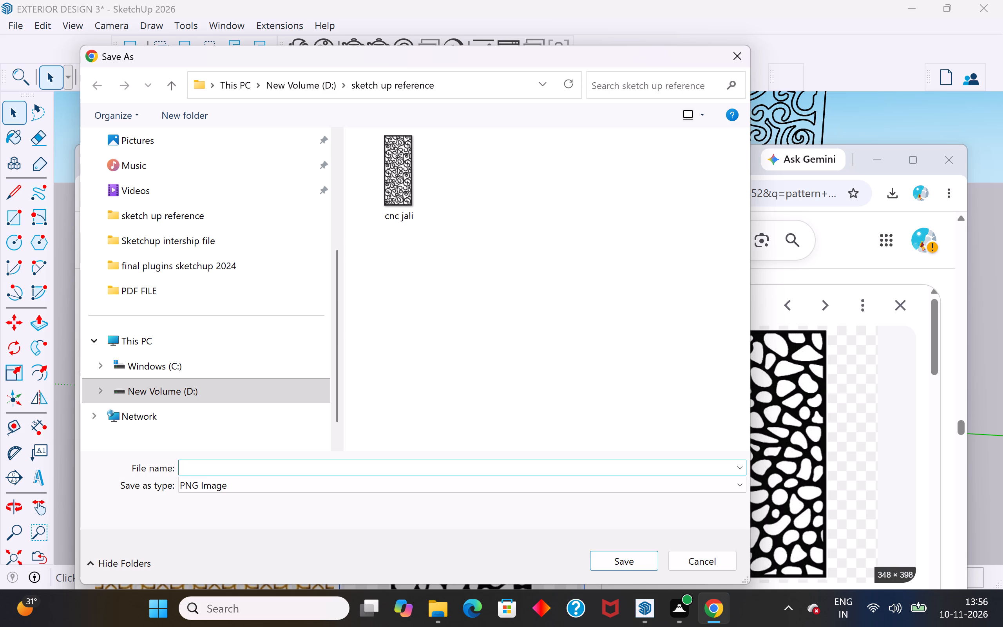
{"action": "type", "text": "cnc jali"}
{"action": "key", "text": "space"}
{"action": "key", "text": "2"}
{"action": "left_click", "coordinate": [637, 559]}
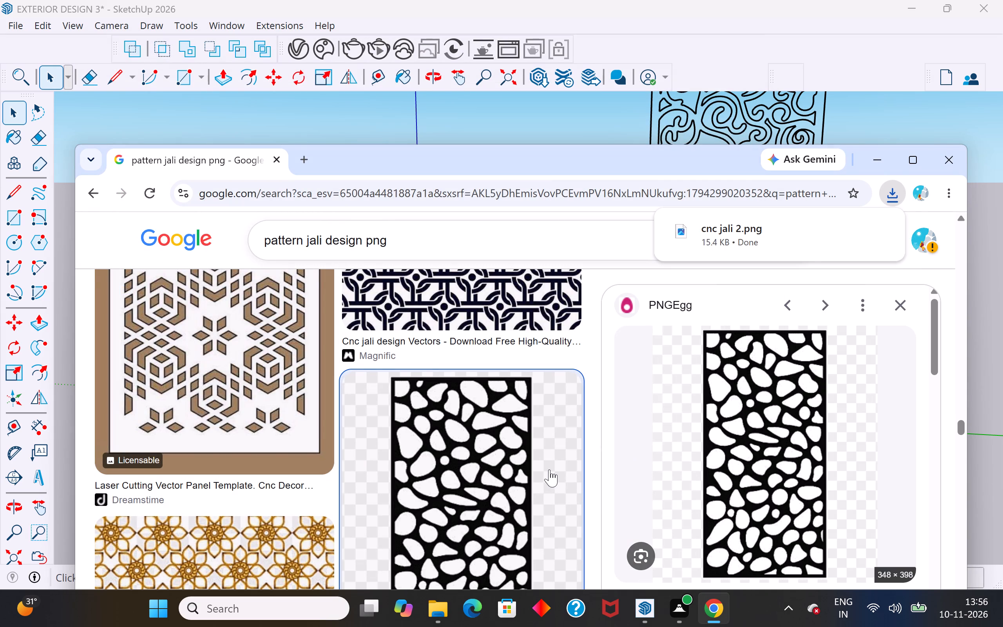
Check the browser's recent download history for the saved jali image.
{"action": "scroll", "coordinate": [549, 469], "scroll_direction": "down", "scroll_amount": 7}
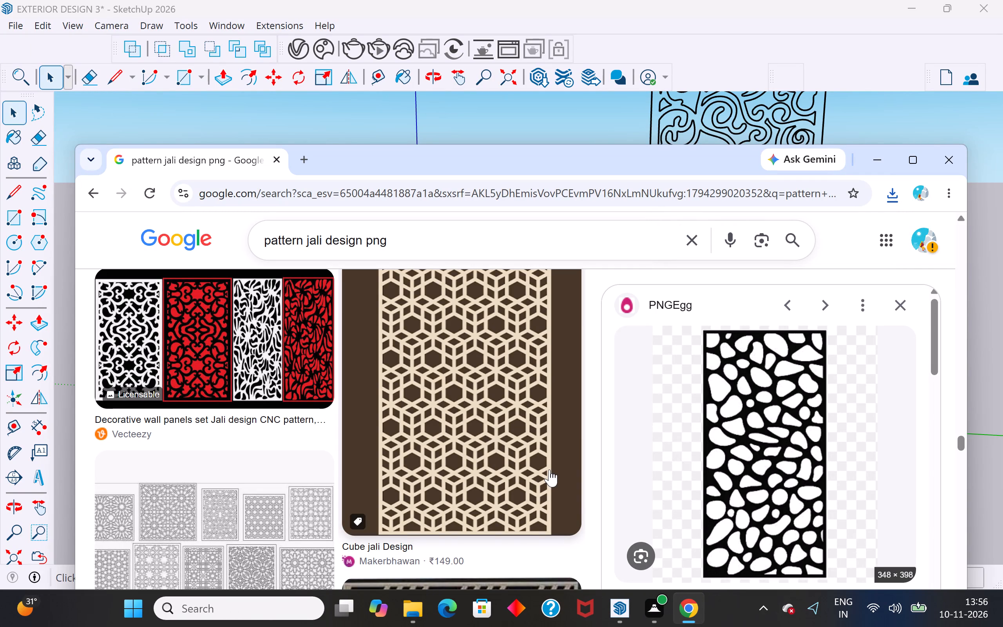
{"action": "left_click", "coordinate": [691, 613]}
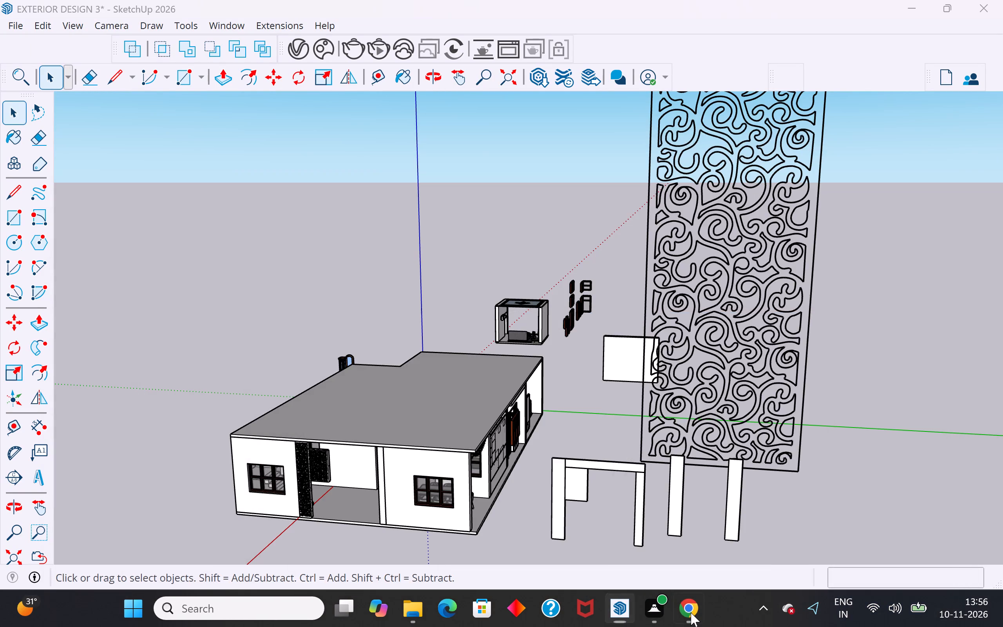
{"action": "left_click", "coordinate": [691, 613]}
{"action": "left_click", "coordinate": [887, 201]}
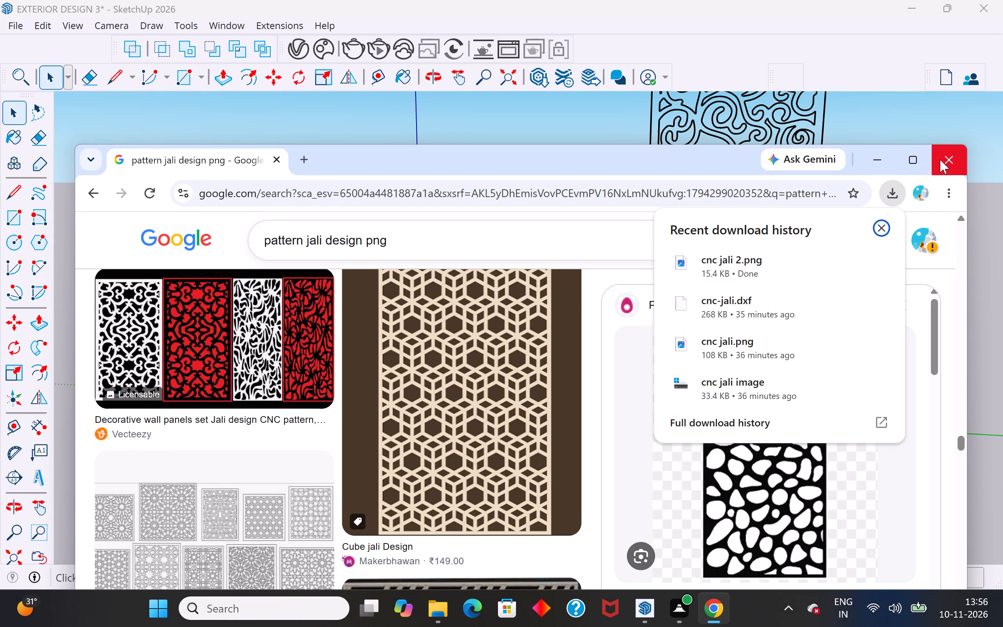
Open the Convertio file converter website in a new browser tab.
{"action": "left_click", "coordinate": [302, 163]}
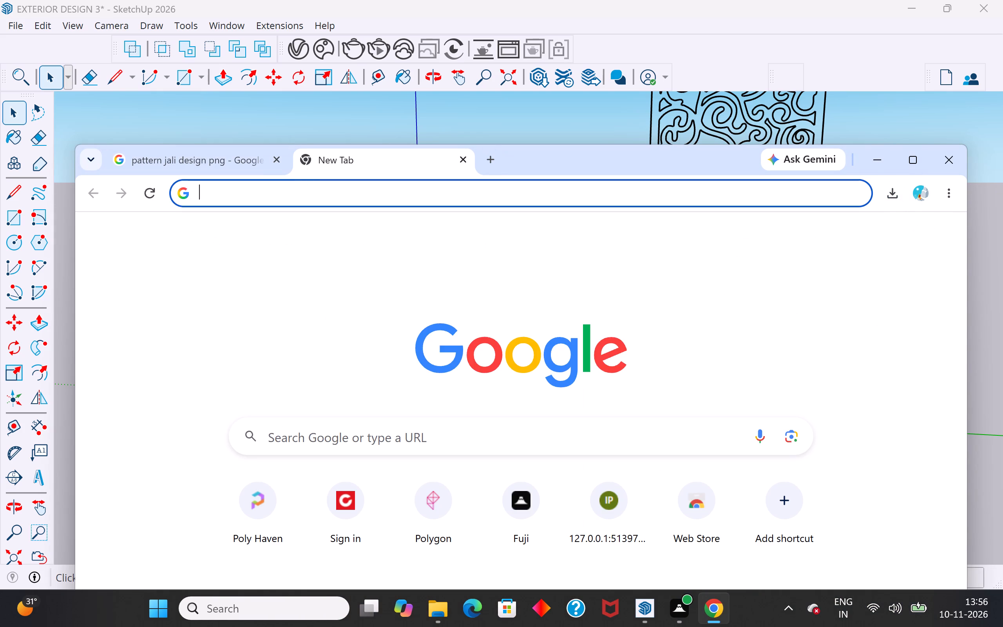
{"action": "left_click", "coordinate": [299, 197]}
{"action": "left_click", "coordinate": [282, 234]}
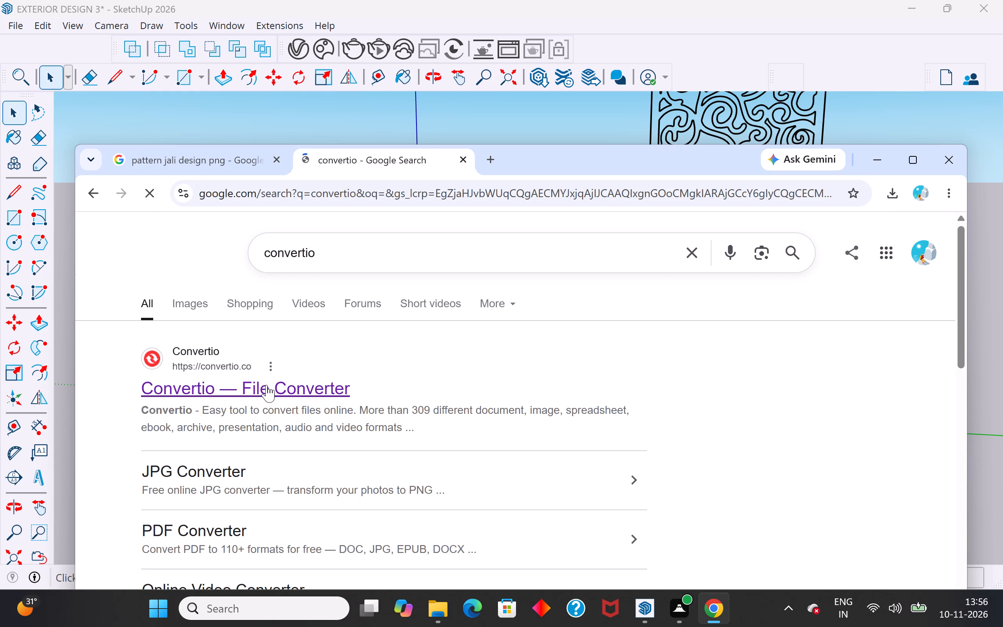
{"action": "left_click", "coordinate": [266, 389]}
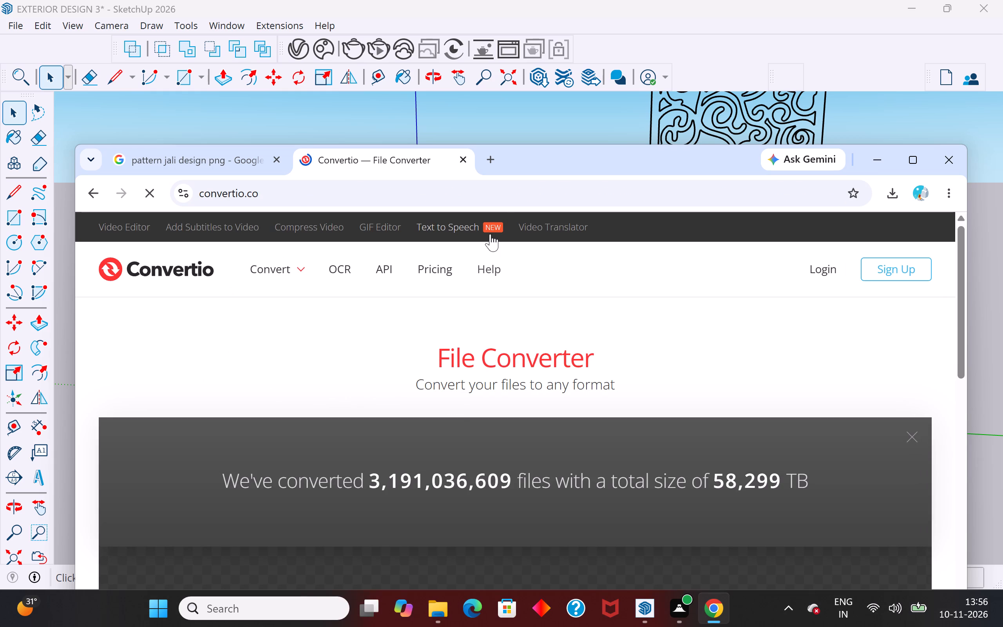
Upload the "cnc jali 2" image from the sketch up reference folder and convert it to DXF format.
{"action": "left_click_drag", "start_coordinate": [536, 165], "coordinate": [512, 67]}
{"action": "left_click", "coordinate": [423, 539]}
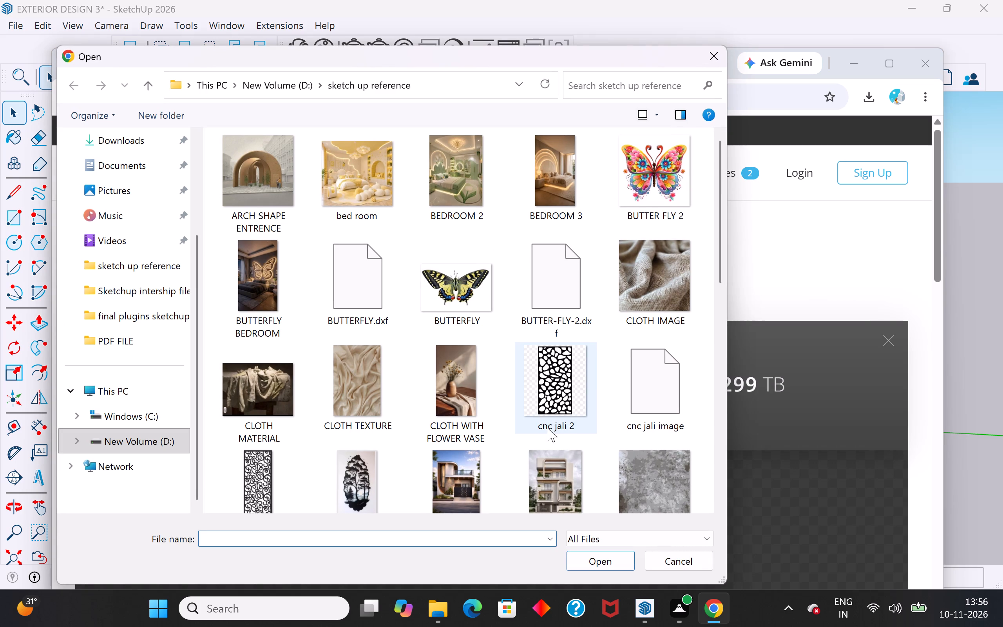
{"action": "left_click", "coordinate": [563, 381]}
{"action": "left_click", "coordinate": [604, 560]}
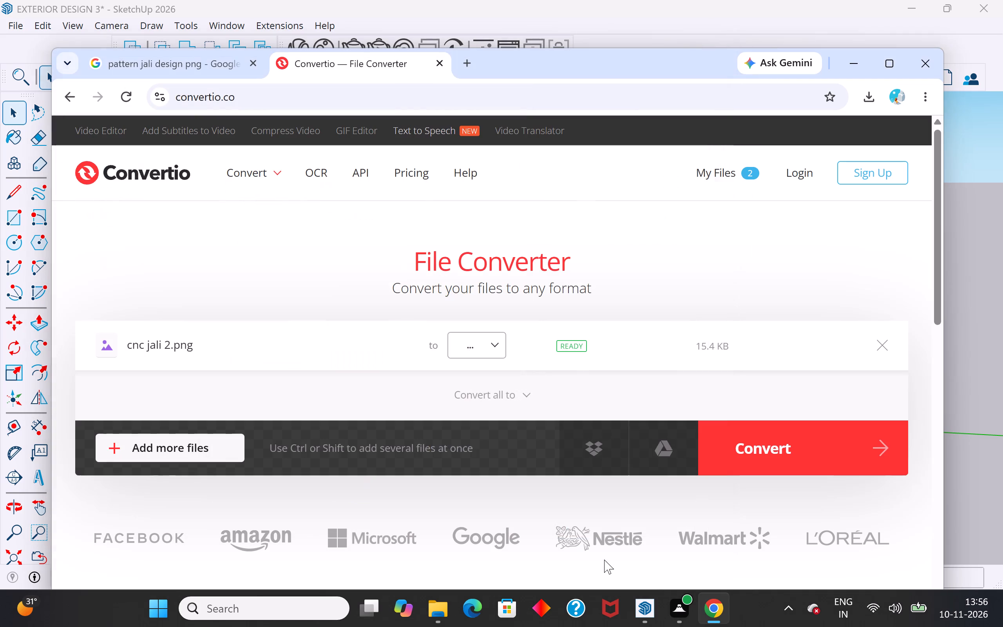
{"action": "left_click", "coordinate": [499, 353]}
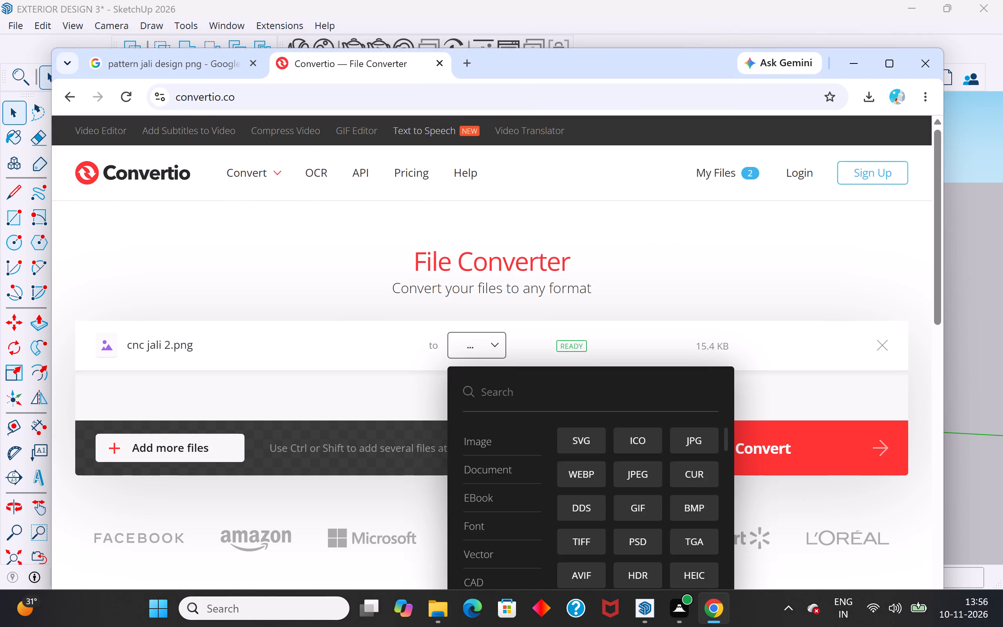
{"action": "left_click", "coordinate": [497, 578]}
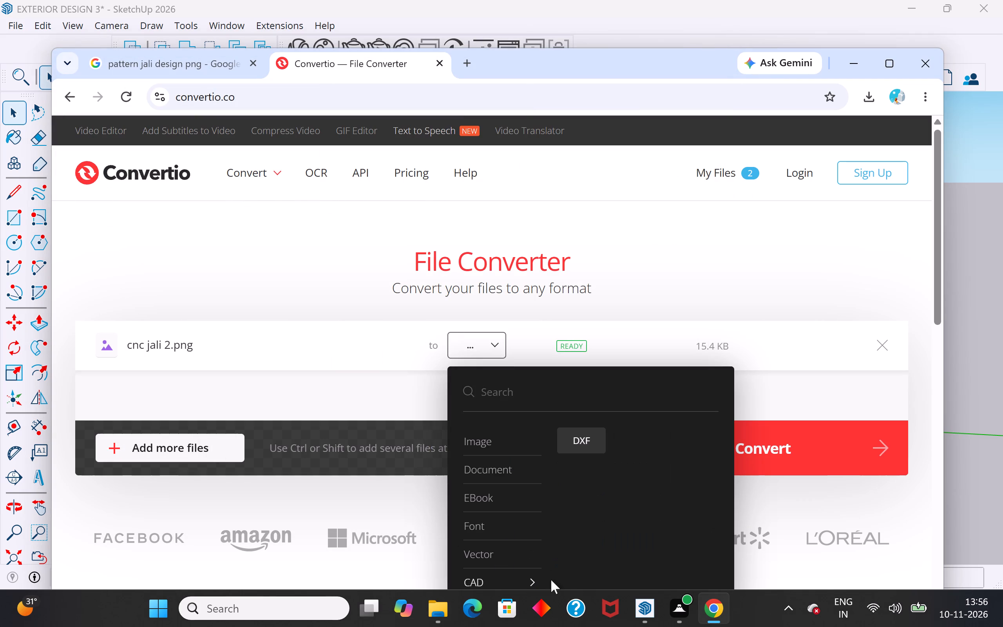
{"action": "left_click", "coordinate": [580, 444]}
{"action": "left_click", "coordinate": [783, 449]}
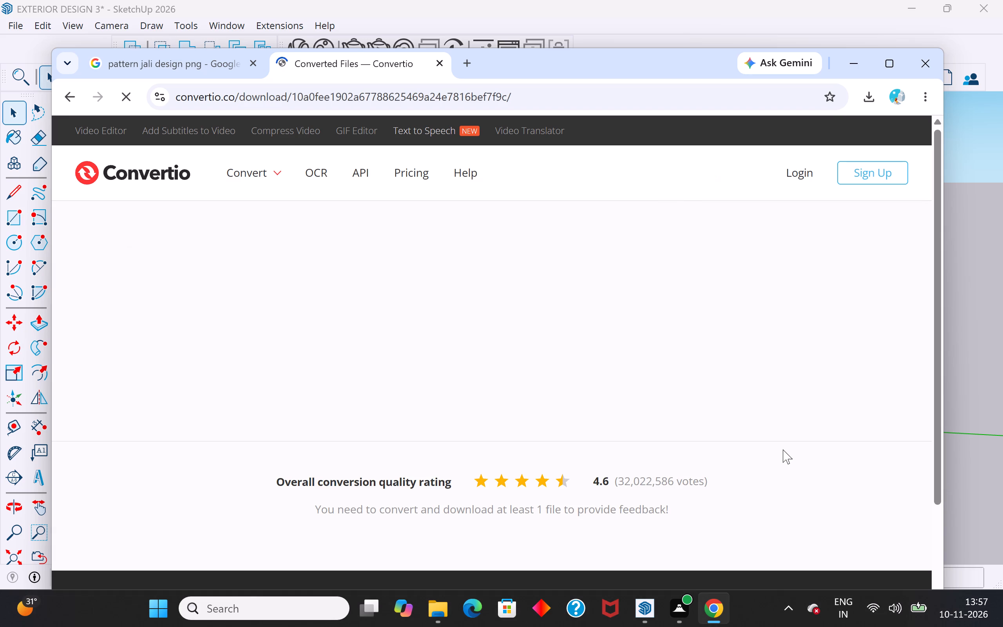
Download the converted cnc-jali-2.dxf file, locate it in the Downloads folder, and return to the SketchUp model.
{"action": "left_click_drag", "start_coordinate": [605, 66], "coordinate": [601, 38]}
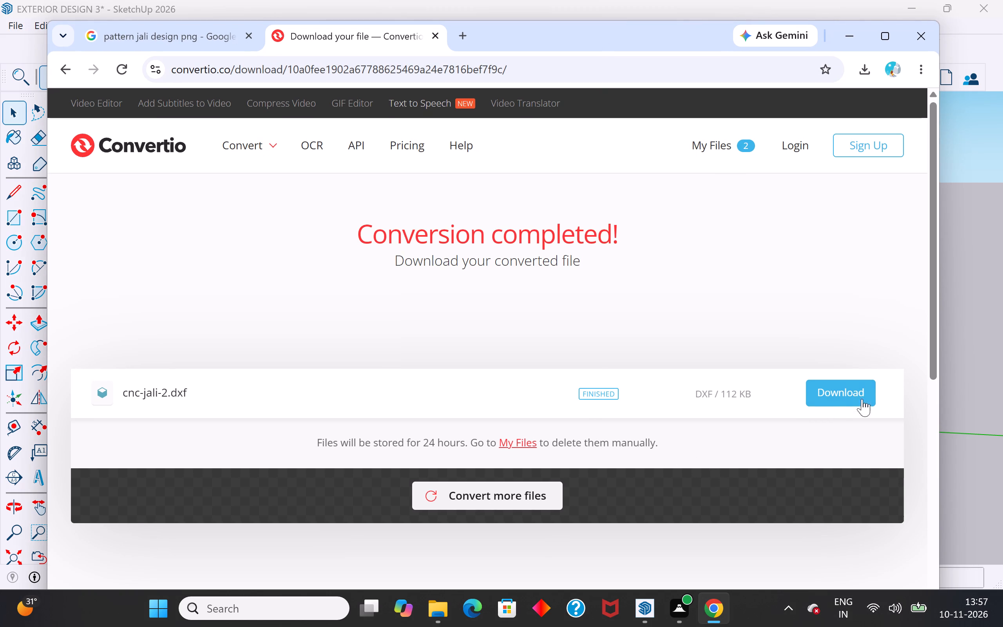
{"action": "left_click", "coordinate": [855, 387]}
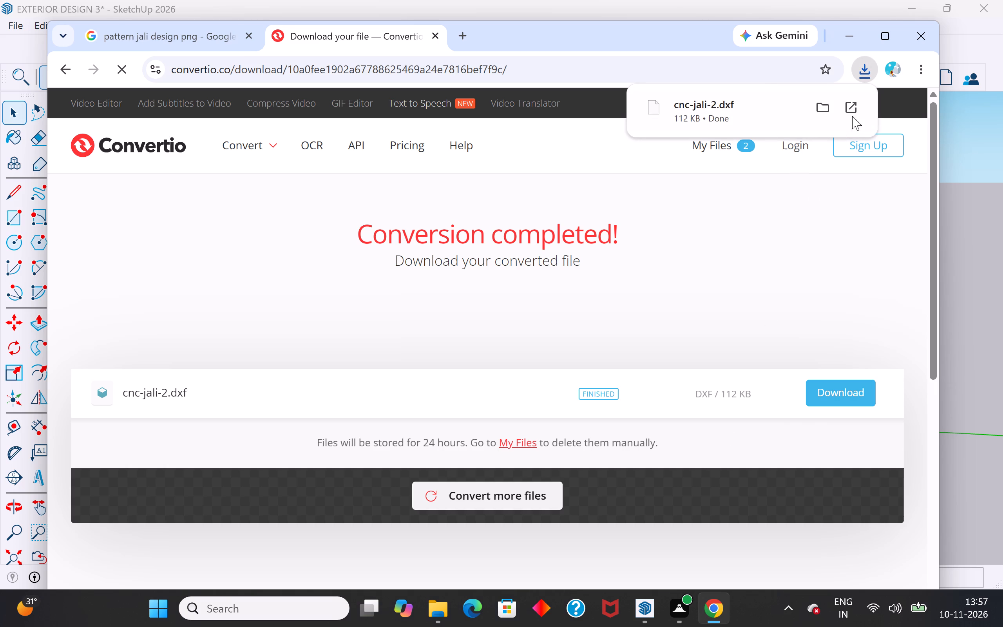
{"action": "left_click", "coordinate": [827, 112]}
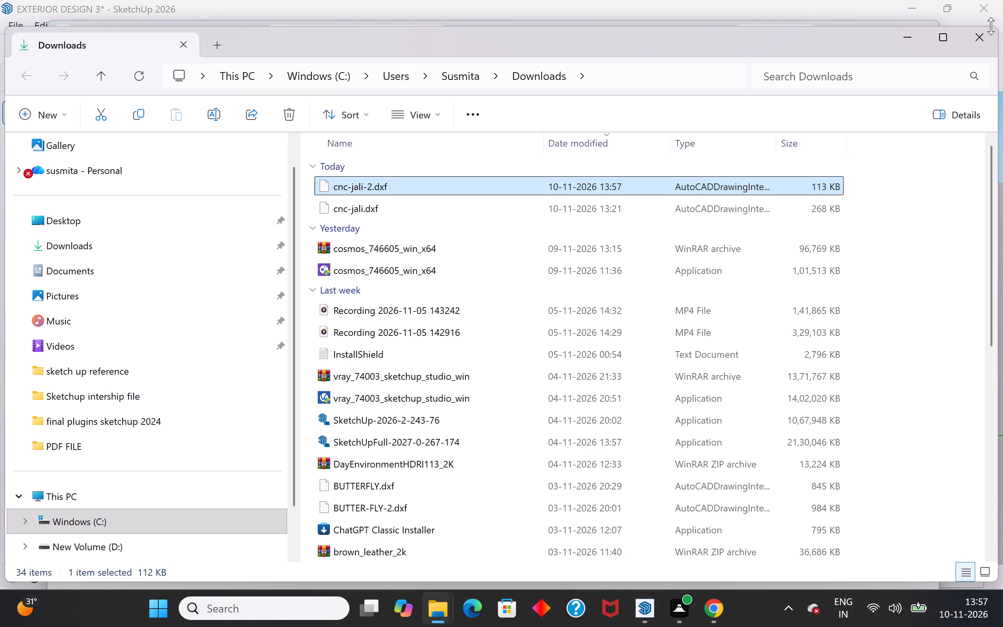
{"action": "left_click", "coordinate": [991, 26]}
{"action": "left_click", "coordinate": [985, 40]}
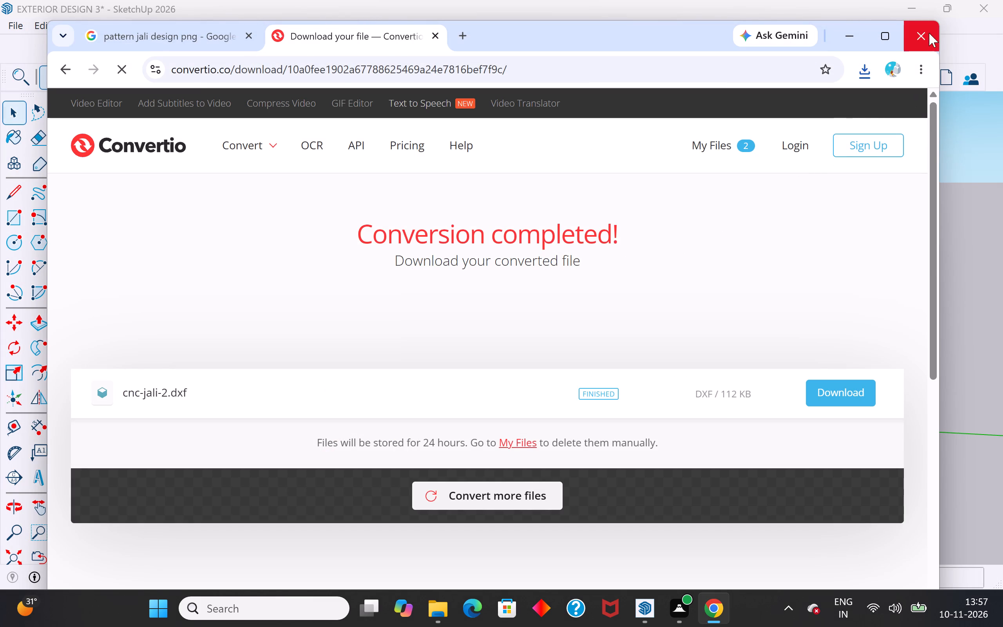
{"action": "left_click", "coordinate": [929, 33]}
Move the large freestanding scroll-pattern jali panel away from the house, out beyond the loose parts near the green axis.
{"action": "scroll", "coordinate": [478, 436], "scroll_direction": "down", "scroll_amount": 5}
{"action": "scroll", "coordinate": [710, 399], "scroll_direction": "down", "scroll_amount": 4}
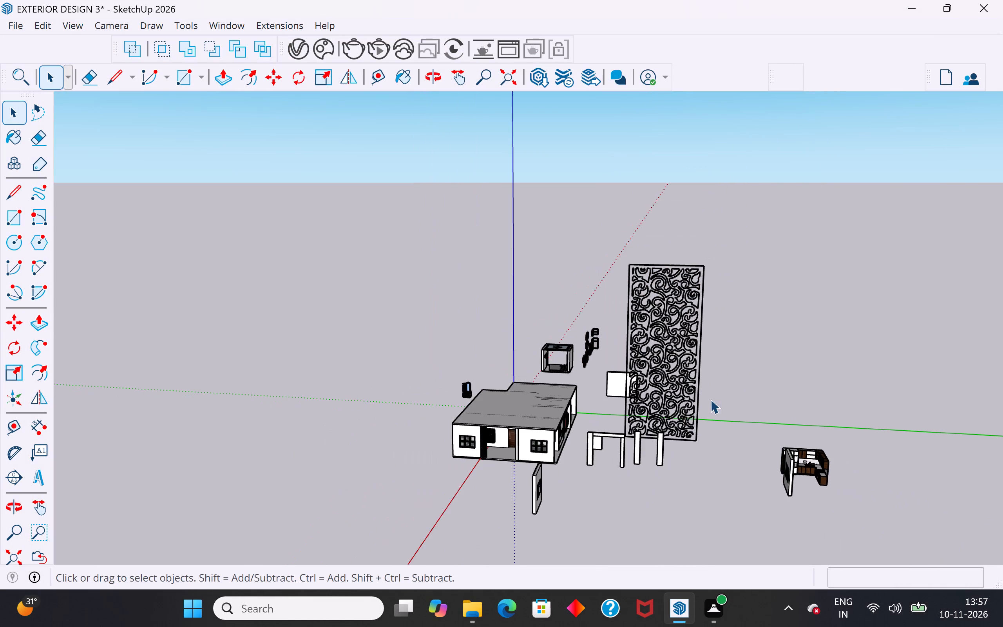
{"action": "middle_click_drag", "start_coordinate": [612, 463], "coordinate": [647, 464]}
{"action": "scroll", "coordinate": [547, 455], "scroll_direction": "up", "scroll_amount": 10}
{"action": "middle_click_drag", "start_coordinate": [520, 435], "coordinate": [562, 426]}
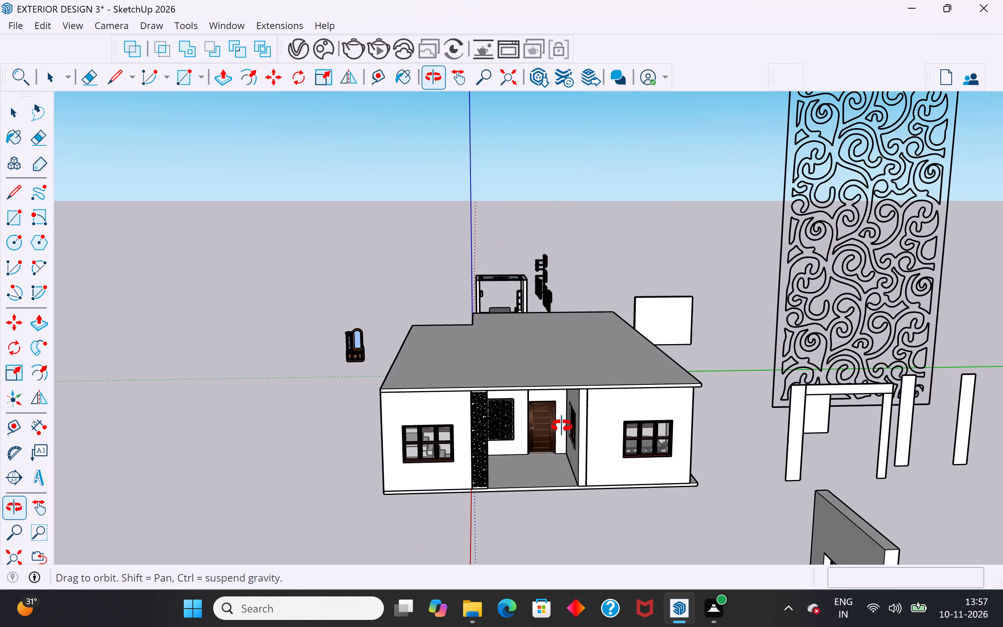
{"action": "middle_click_drag", "start_coordinate": [562, 426], "coordinate": [616, 448]}
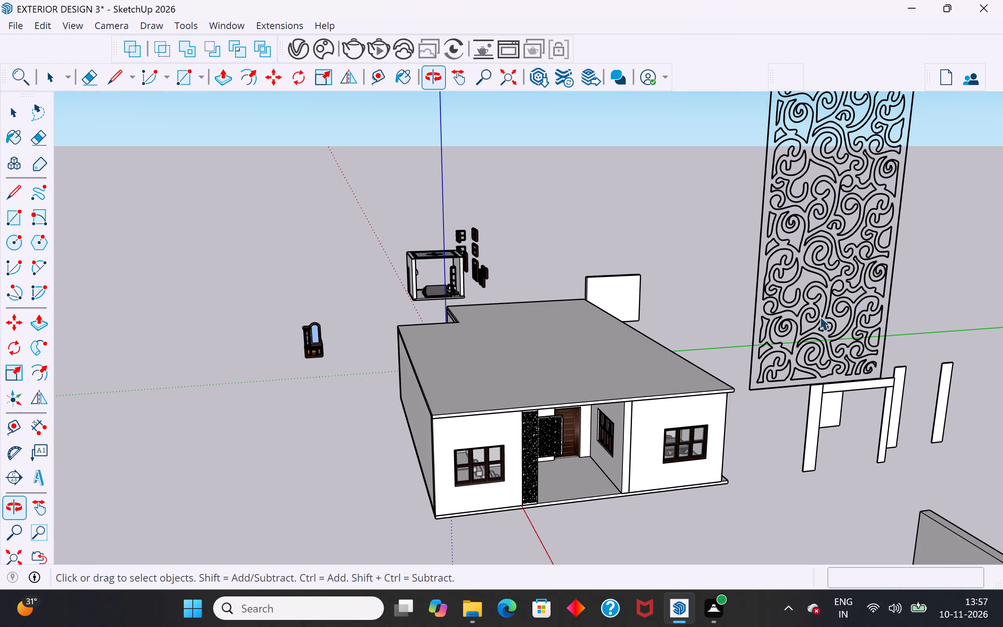
{"action": "left_click", "coordinate": [815, 299]}
{"action": "scroll", "coordinate": [583, 458], "scroll_direction": "down", "scroll_amount": 12}
{"action": "middle_click_drag", "start_coordinate": [797, 406], "coordinate": [685, 431]}
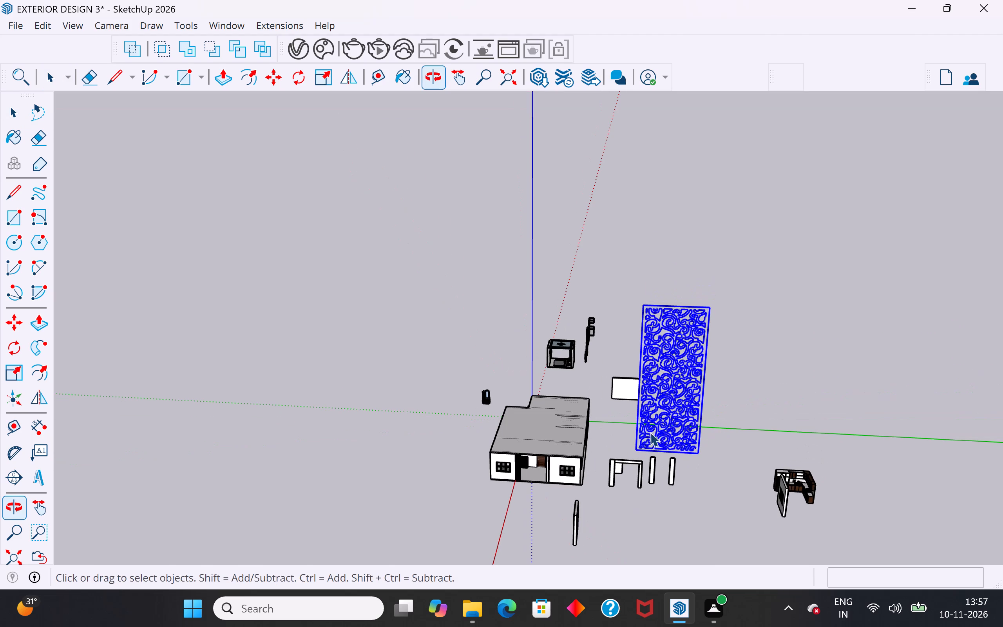
{"action": "key", "text": "m"}
{"action": "left_click", "coordinate": [639, 452]}
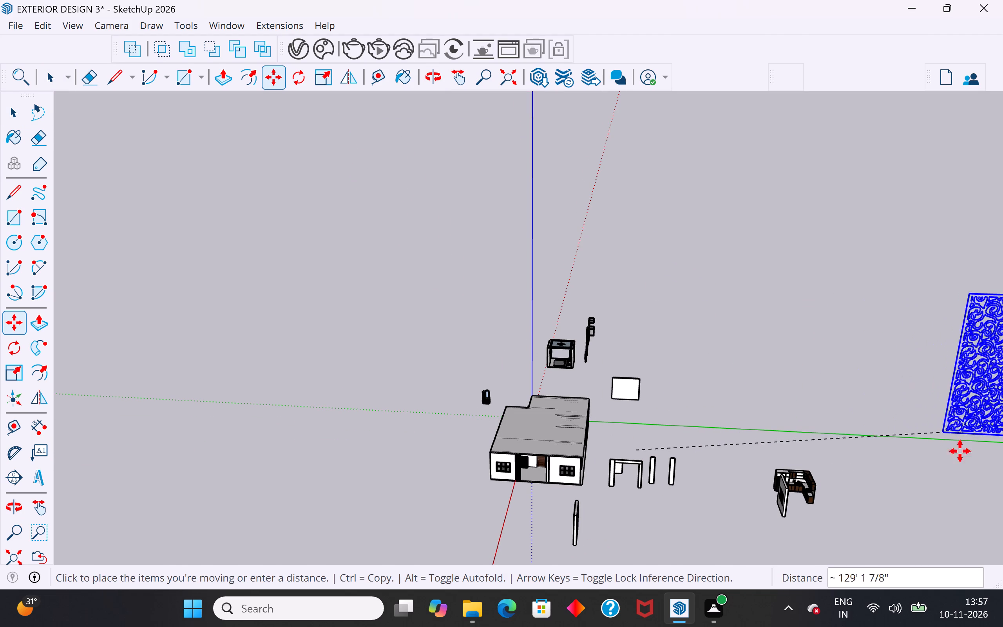
{"action": "left_click", "coordinate": [966, 469]}
{"action": "left_click", "coordinate": [20, 106]}
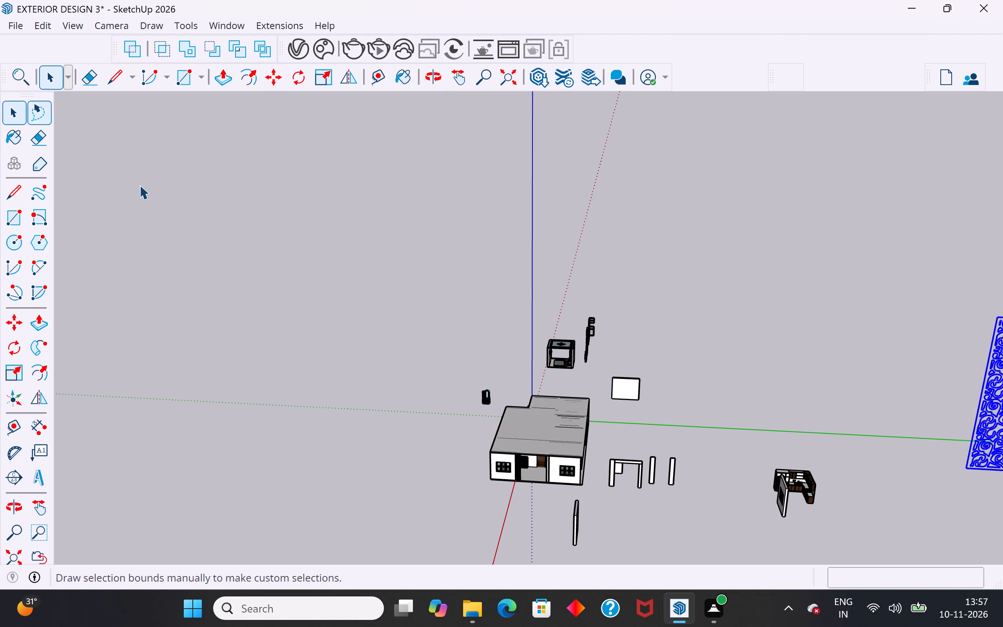
{"action": "left_click", "coordinate": [139, 185]}
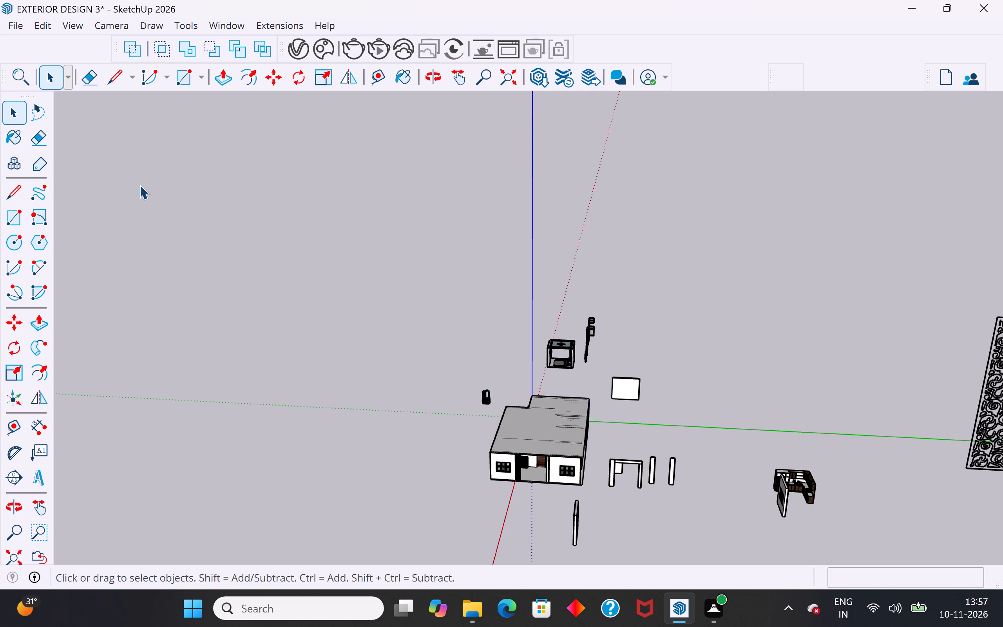
Scale the small white panel beneath the loose portal frame along the red axis by 1.34, then by 0.97.
{"action": "scroll", "coordinate": [513, 526], "scroll_direction": "up", "scroll_amount": 6}
{"action": "middle_click_drag", "start_coordinate": [568, 461], "coordinate": [638, 384]}
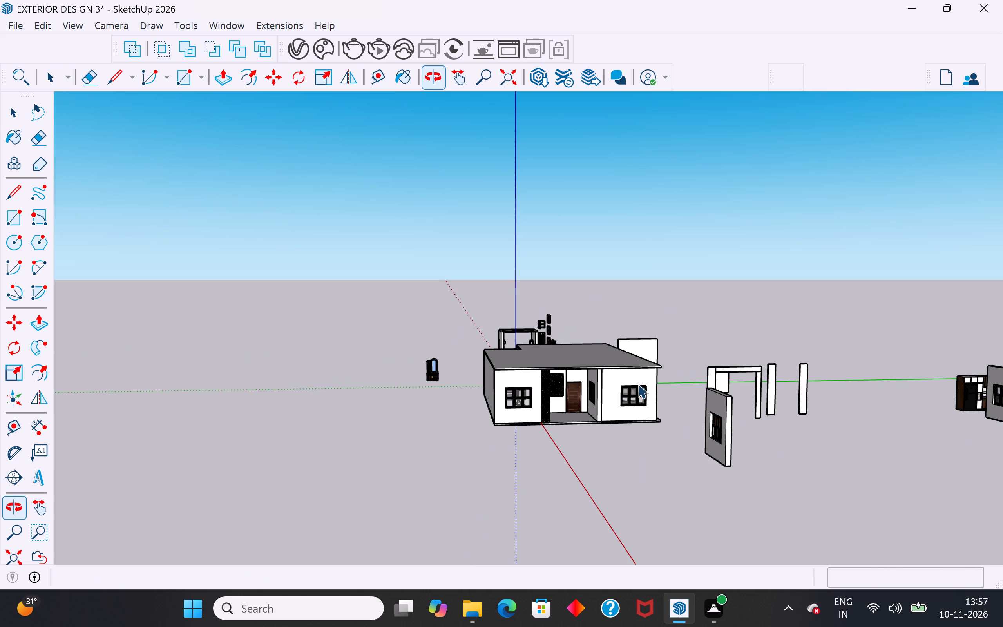
{"action": "scroll", "coordinate": [713, 395], "scroll_direction": "up", "scroll_amount": 4}
{"action": "middle_click_drag", "start_coordinate": [769, 388], "coordinate": [644, 390]}
{"action": "scroll", "coordinate": [643, 403], "scroll_direction": "up", "scroll_amount": 9}
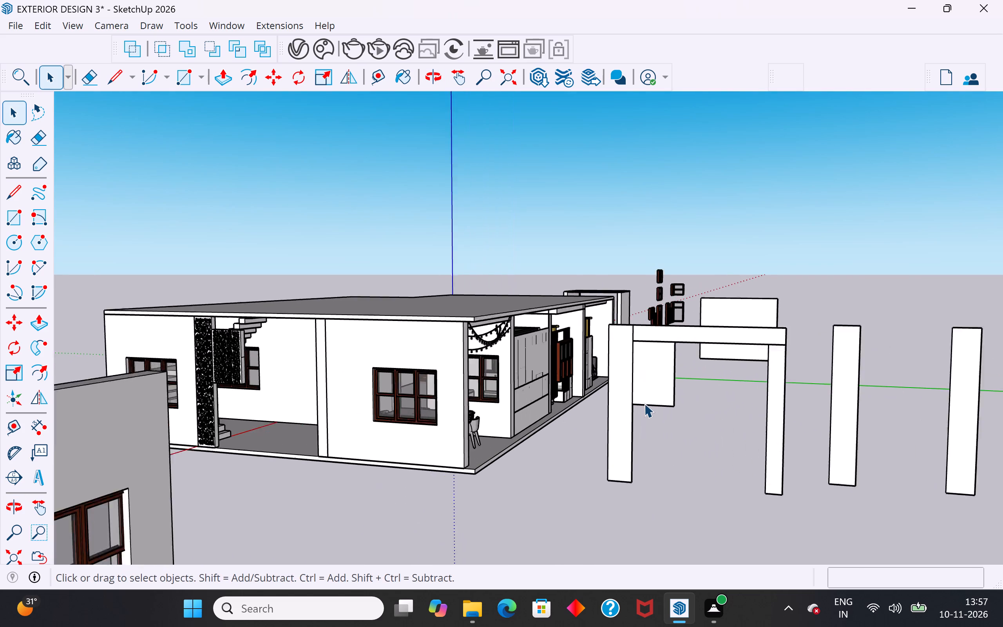
{"action": "left_click", "coordinate": [652, 406]}
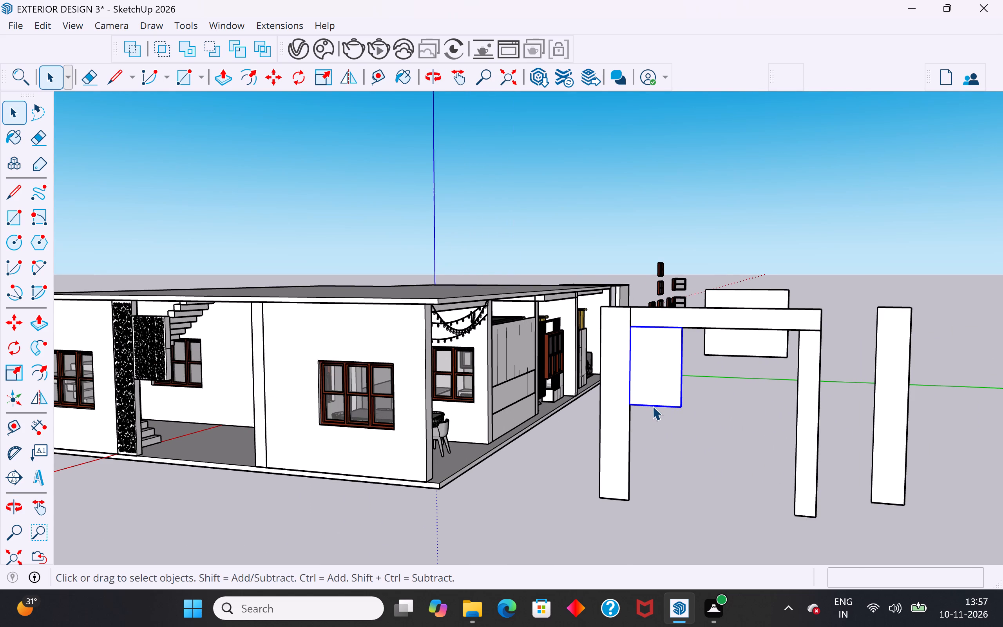
{"action": "key", "text": "s"}
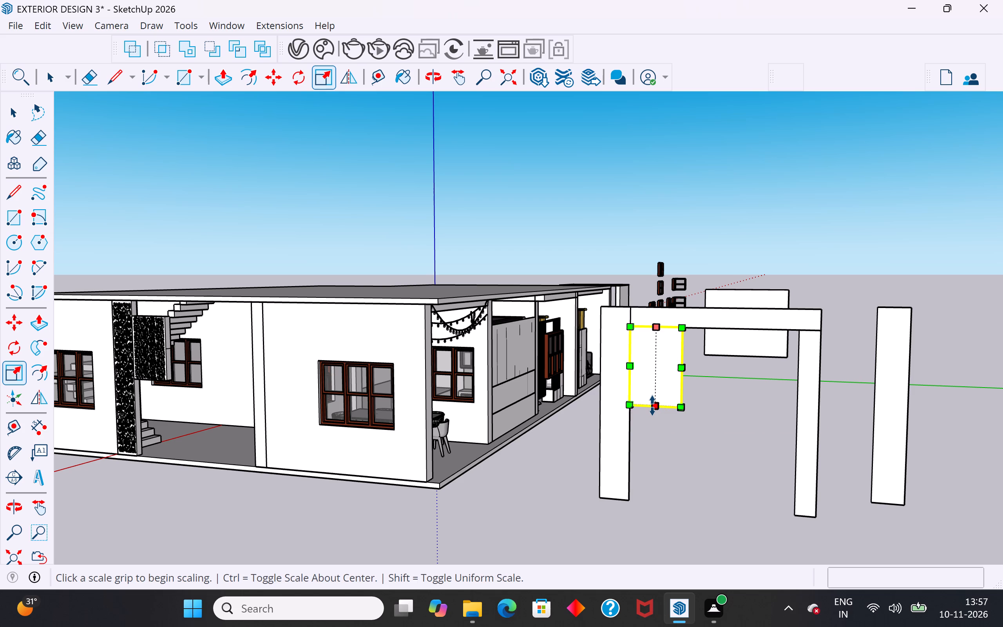
{"action": "left_click", "coordinate": [652, 406]}
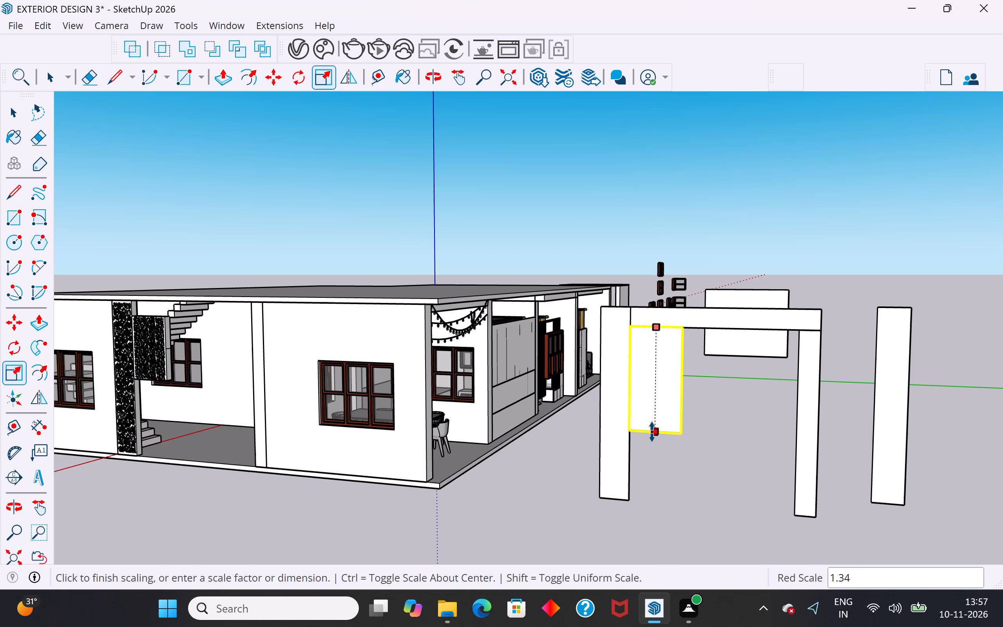
{"action": "left_click", "coordinate": [652, 432]}
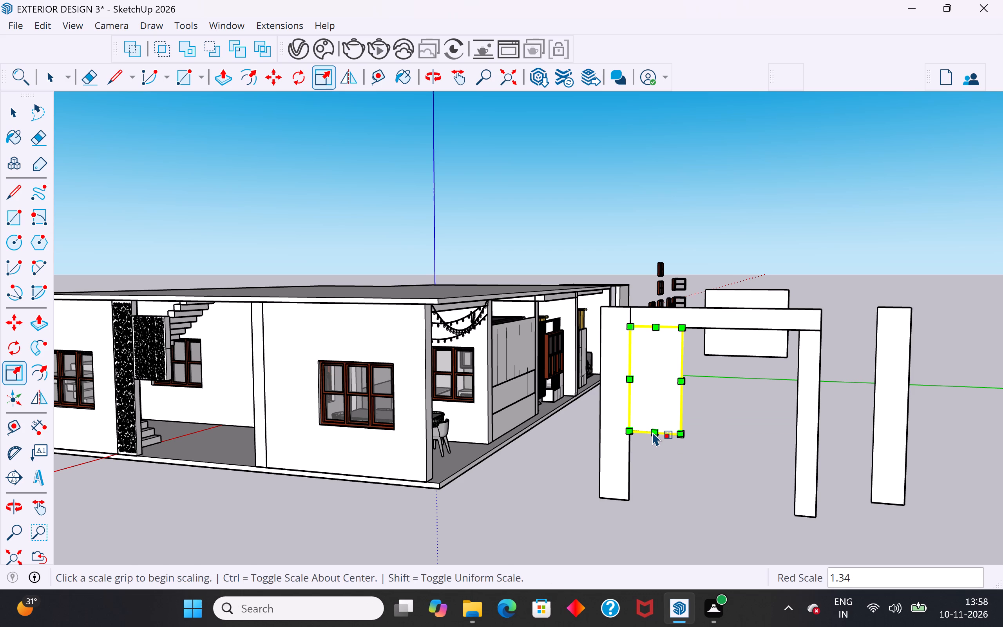
{"action": "scroll", "coordinate": [652, 432], "scroll_direction": "up", "scroll_amount": 5}
{"action": "left_click", "coordinate": [655, 434]}
{"action": "left_click", "coordinate": [655, 428]}
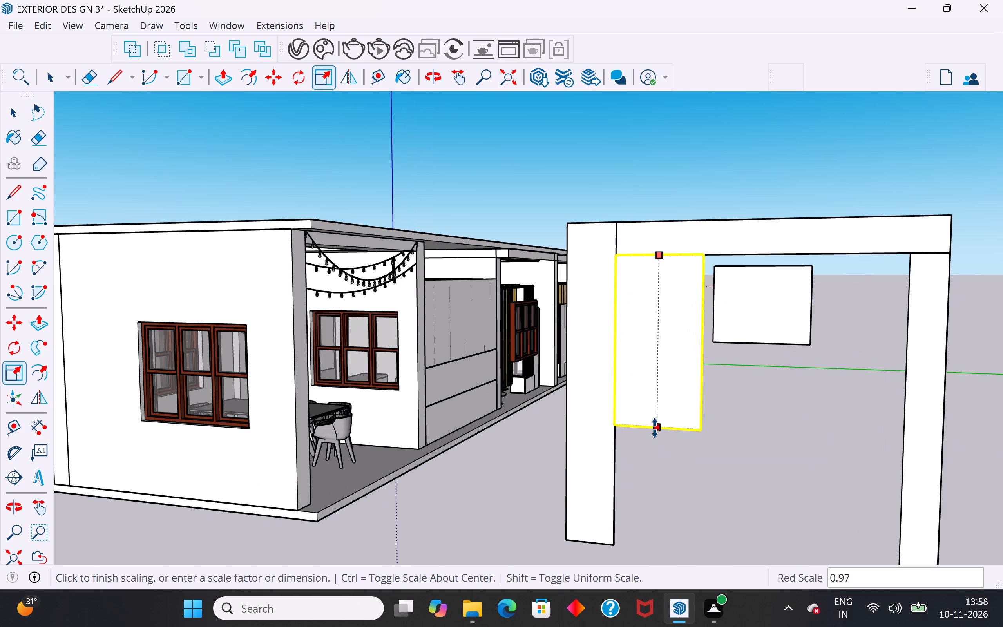
{"action": "left_click", "coordinate": [26, 116]}
{"action": "left_click", "coordinate": [242, 165]}
Examine the jali column and the smaller jali panel at the house's front porch from close up and farther back.
{"action": "scroll", "coordinate": [677, 295], "scroll_direction": "down", "scroll_amount": 6}
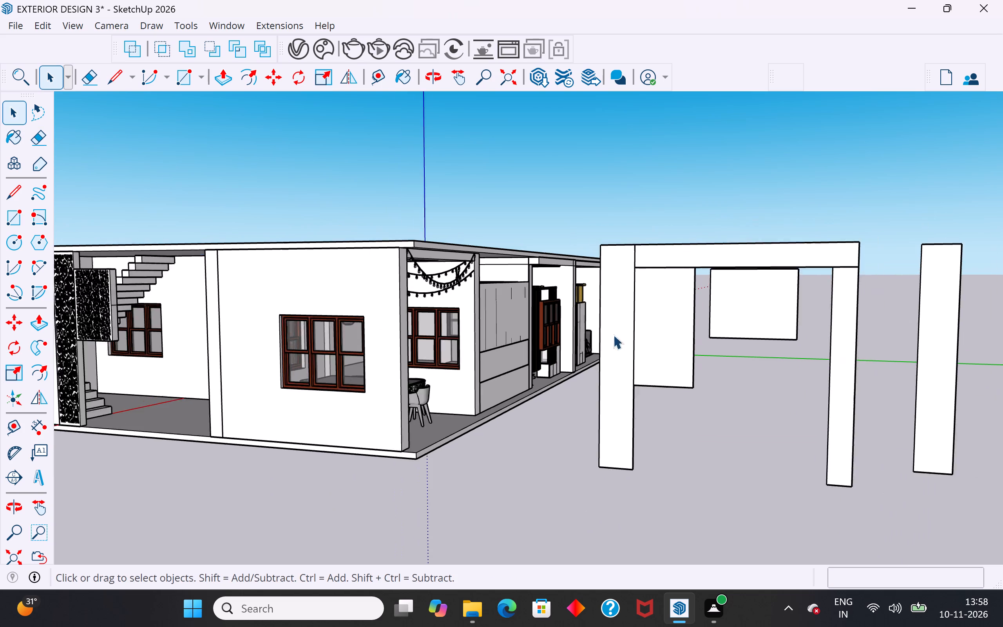
{"action": "middle_click_drag", "start_coordinate": [612, 355], "coordinate": [736, 371]}
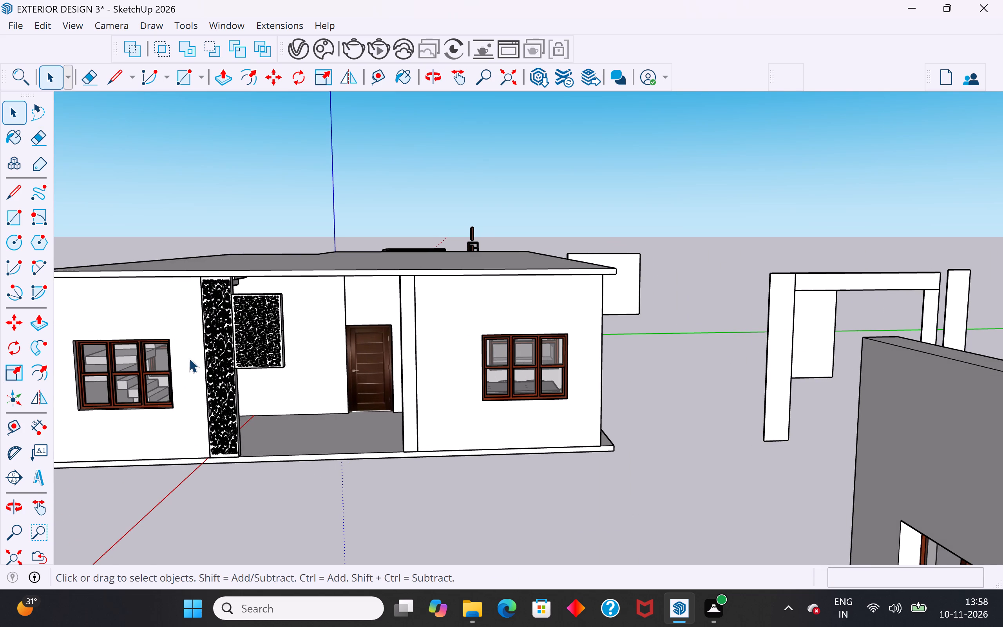
{"action": "scroll", "coordinate": [189, 350], "scroll_direction": "up", "scroll_amount": 3}
{"action": "middle_click_drag", "start_coordinate": [227, 361], "coordinate": [317, 377]}
{"action": "scroll", "coordinate": [381, 357], "scroll_direction": "up", "scroll_amount": 8}
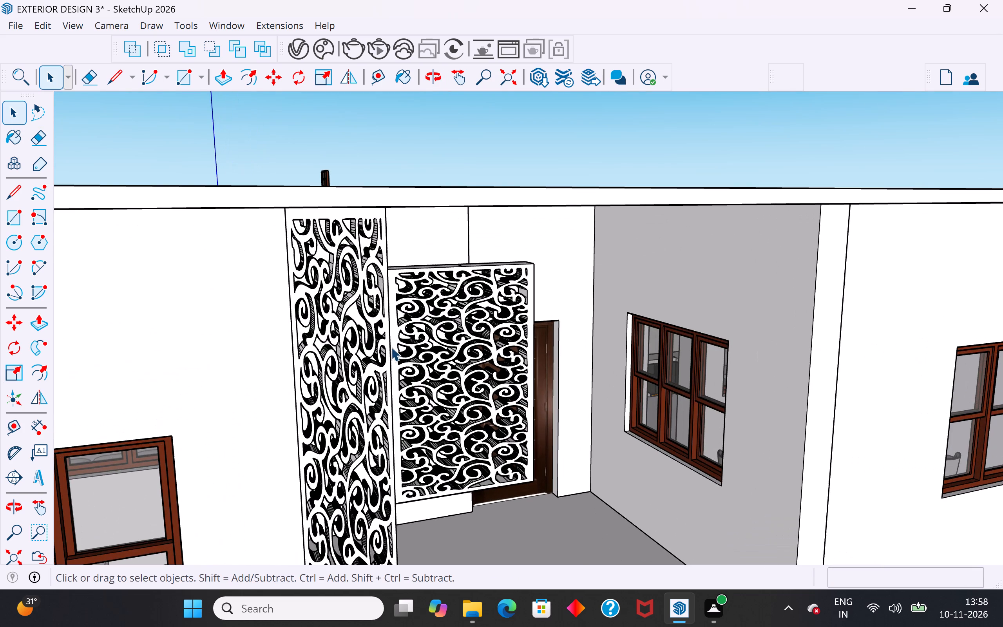
{"action": "scroll", "coordinate": [334, 338], "scroll_direction": "down", "scroll_amount": 4}
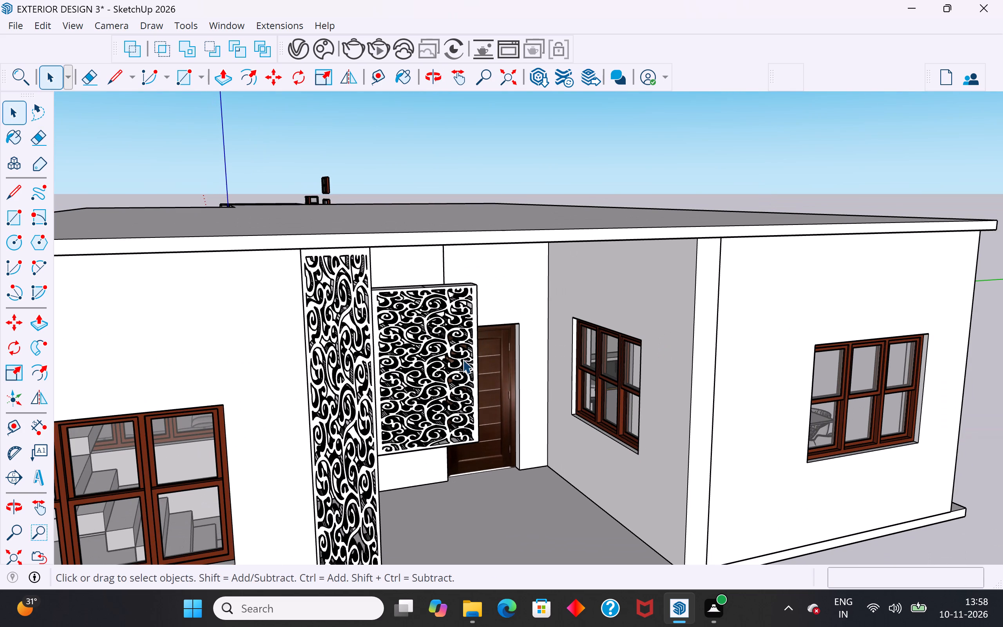
{"action": "scroll", "coordinate": [326, 407], "scroll_direction": "down", "scroll_amount": 8}
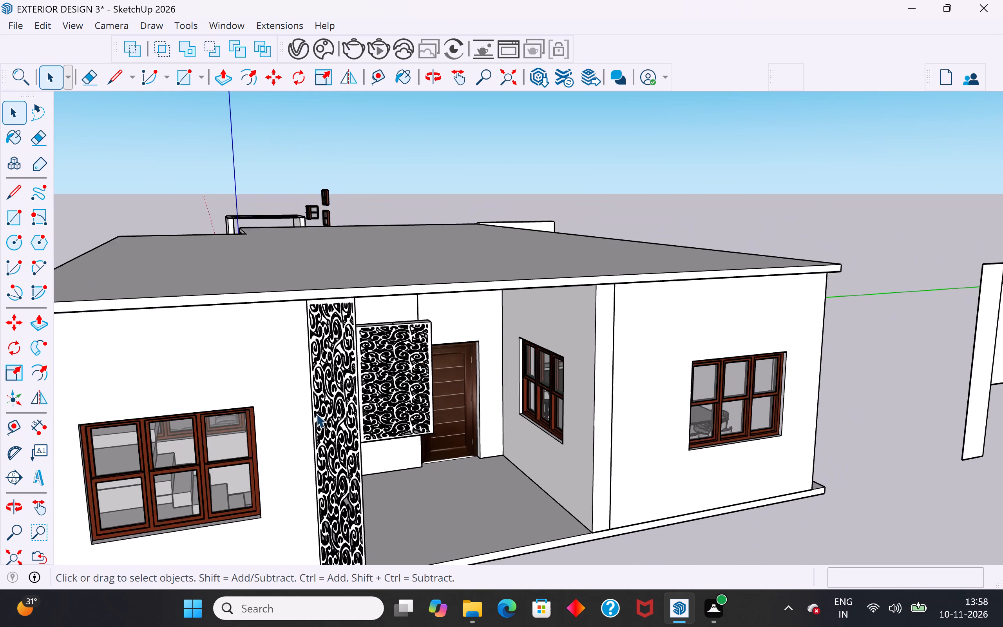
{"action": "scroll", "coordinate": [316, 413], "scroll_direction": "down", "scroll_amount": 8}
Copy the jali column along the green axis to the porch's other side, about 9' 6 1/4" away.
{"action": "middle_click_drag", "start_coordinate": [416, 431], "coordinate": [332, 386]}
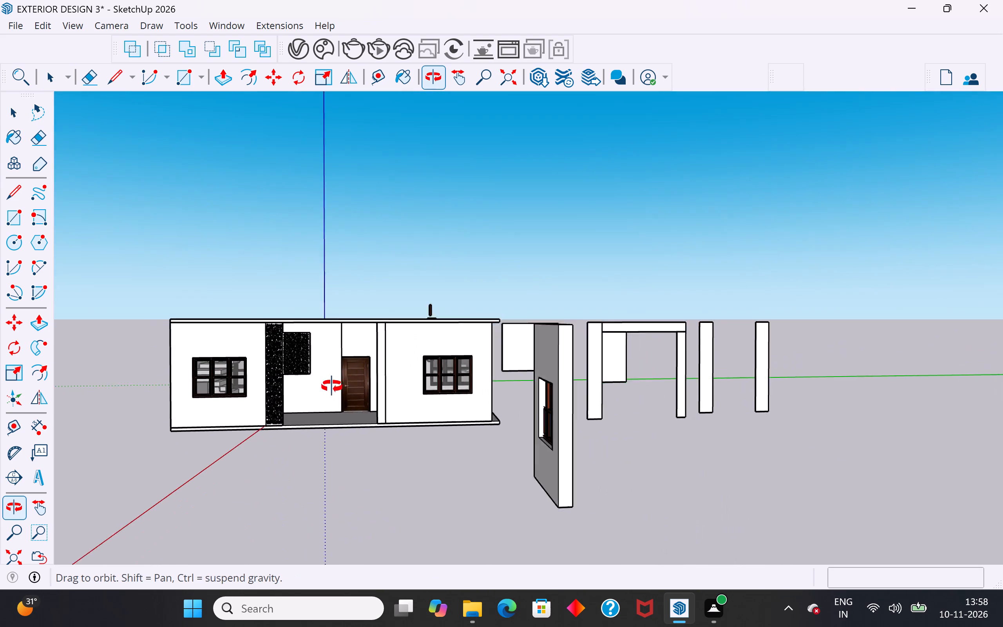
{"action": "middle_click_drag", "start_coordinate": [332, 386], "coordinate": [310, 416]}
{"action": "scroll", "coordinate": [257, 376], "scroll_direction": "up", "scroll_amount": 4}
{"action": "left_click", "coordinate": [265, 378]}
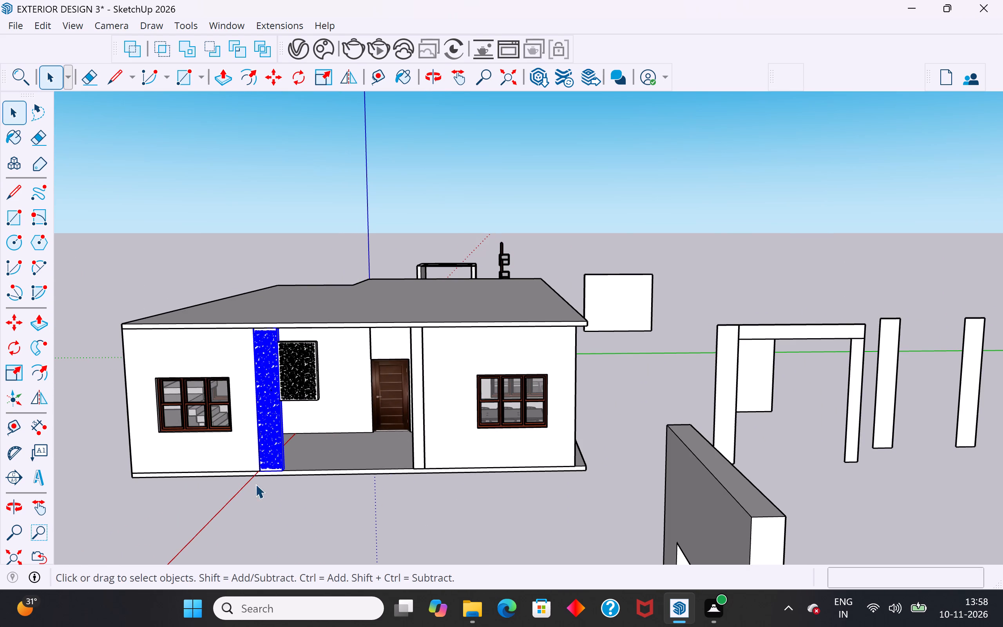
{"action": "left_click", "coordinate": [15, 346]}
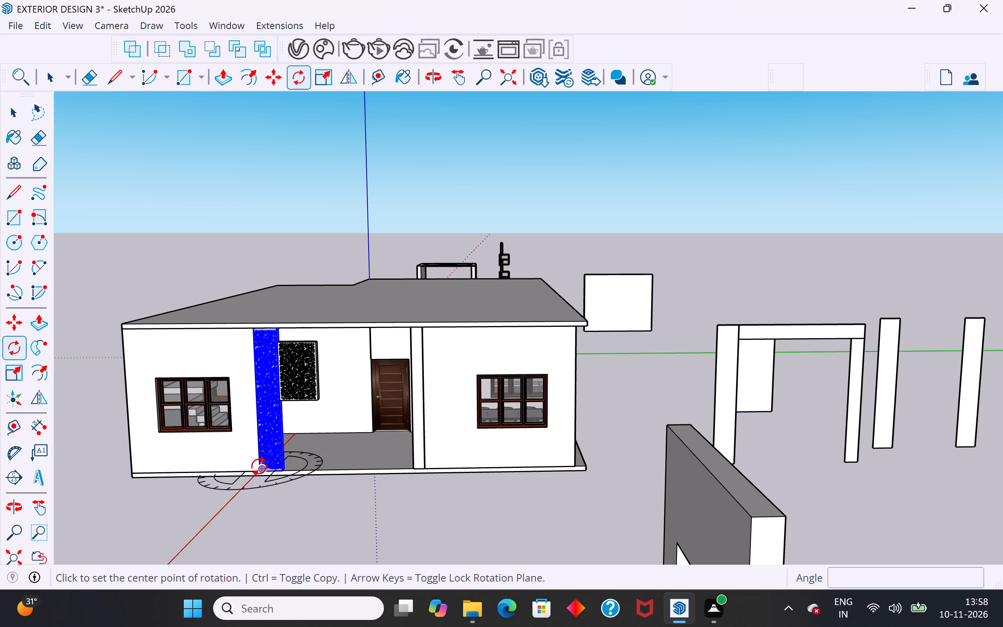
{"action": "left_click", "coordinate": [255, 471]}
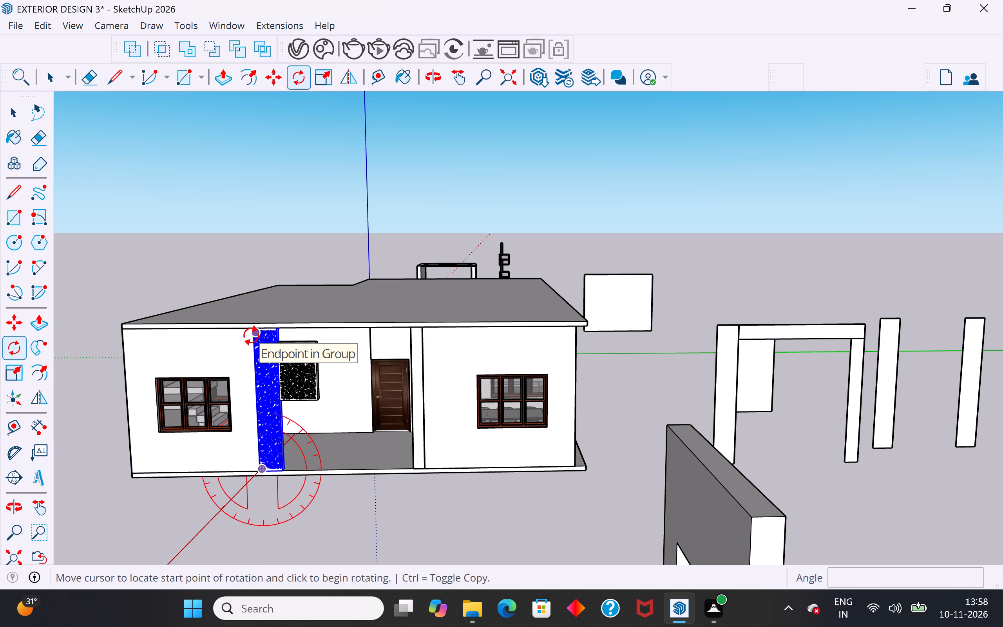
{"action": "key", "text": "m"}
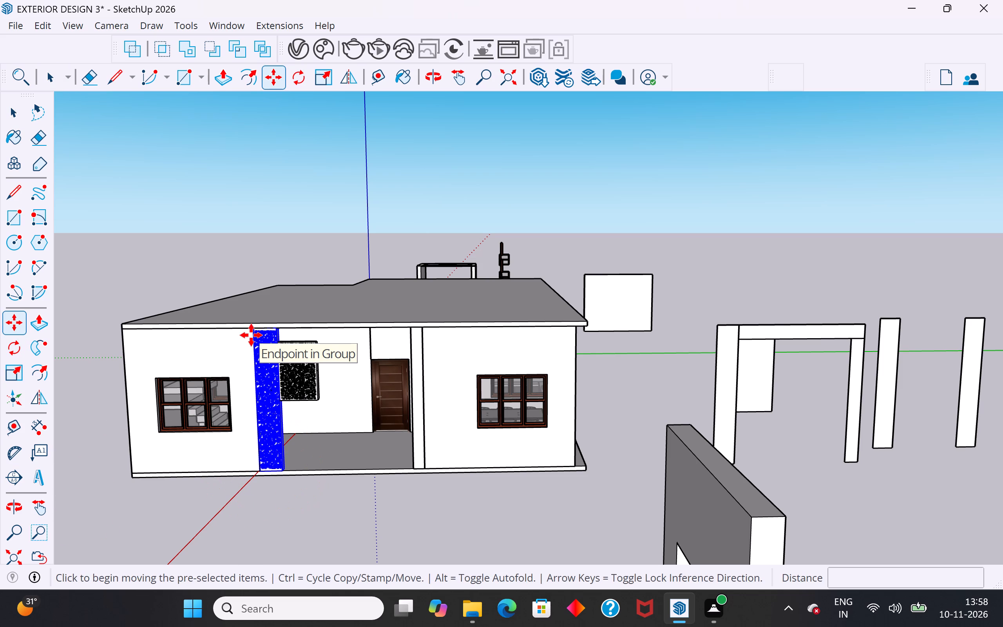
{"action": "left_click", "coordinate": [251, 335]}
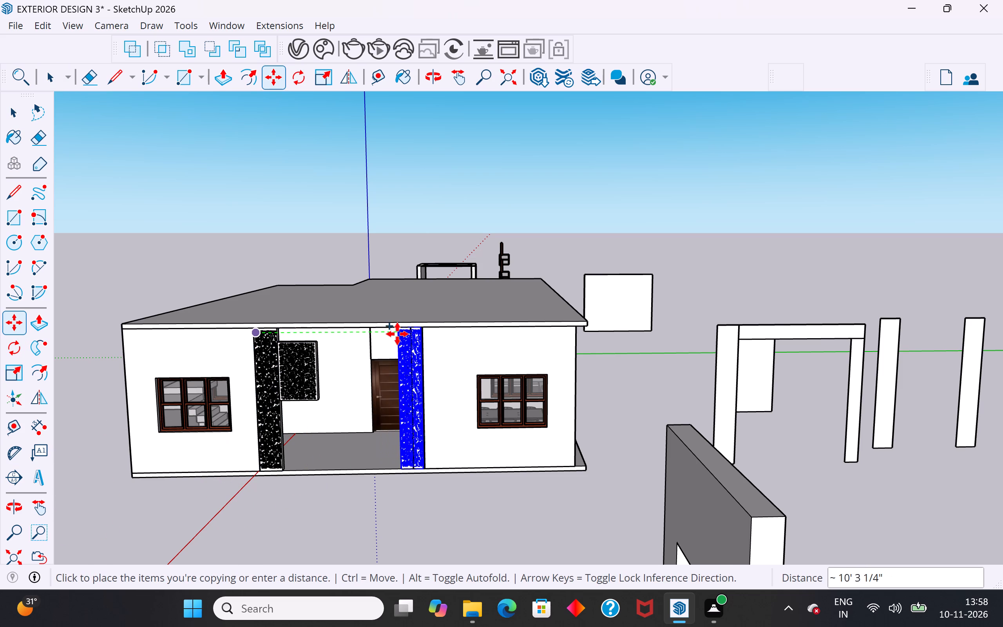
{"action": "scroll", "coordinate": [393, 333], "scroll_direction": "up", "scroll_amount": 9}
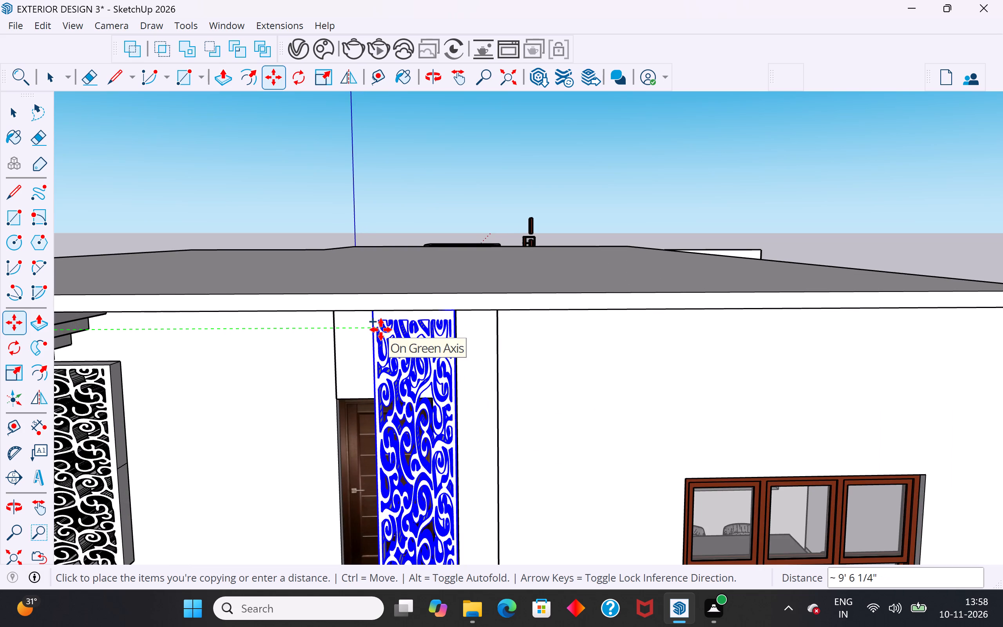
{"action": "left_click", "coordinate": [381, 330]}
{"action": "left_click", "coordinate": [9, 115]}
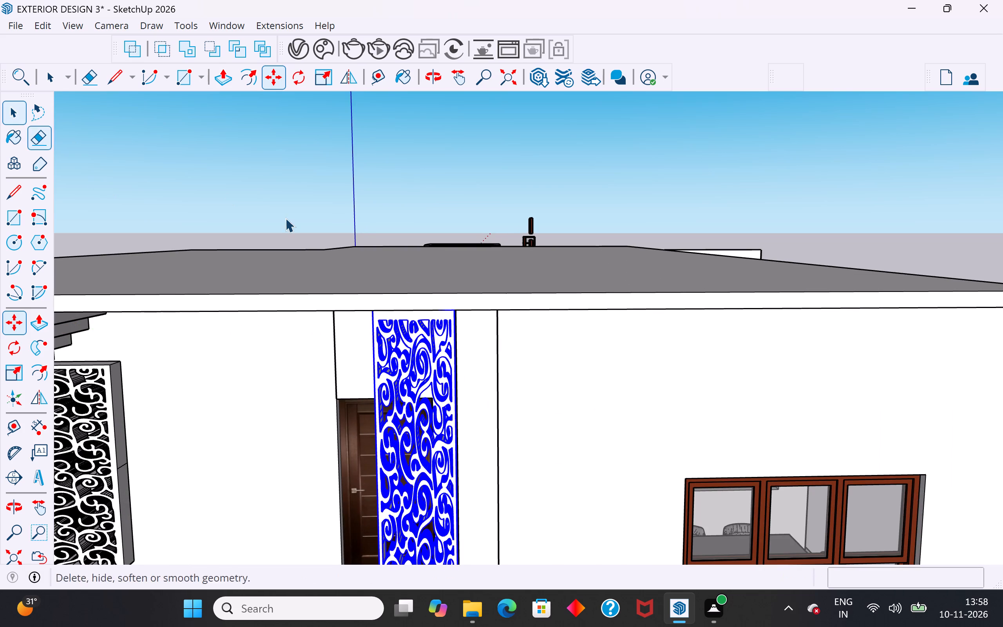
{"action": "left_click", "coordinate": [285, 218]}
Shift the copied jali column slightly by its upper corner beneath the roof edge.
{"action": "scroll", "coordinate": [418, 334], "scroll_direction": "up", "scroll_amount": 11}
{"action": "scroll", "coordinate": [450, 348], "scroll_direction": "down", "scroll_amount": 5}
{"action": "middle_click_drag", "start_coordinate": [449, 349], "coordinate": [448, 350]}
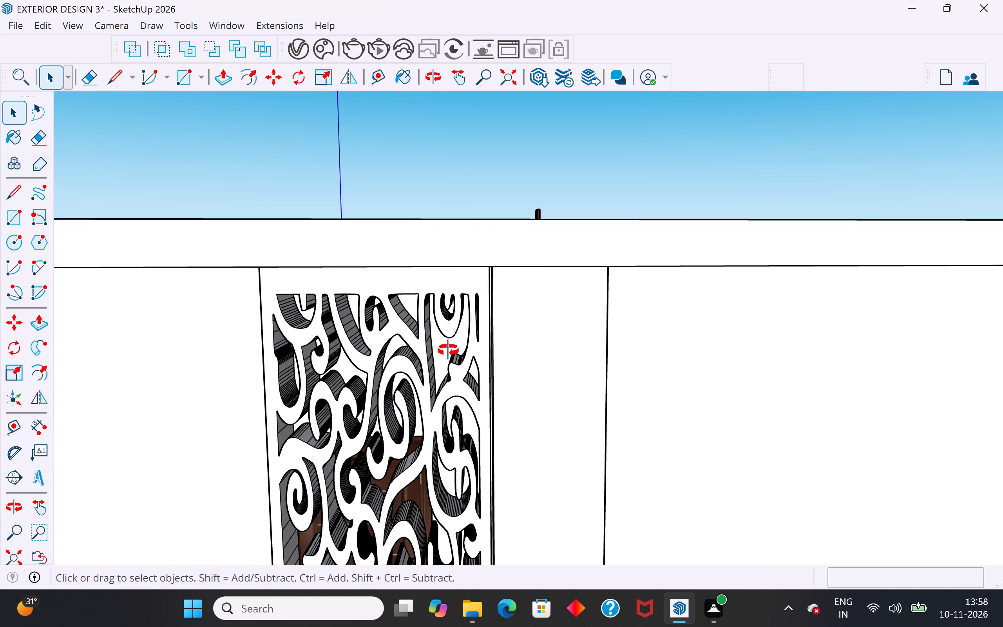
{"action": "middle_click_drag", "start_coordinate": [448, 350], "coordinate": [431, 358]}
{"action": "left_click", "coordinate": [311, 354]}
{"action": "scroll", "coordinate": [311, 354], "scroll_direction": "up", "scroll_amount": 8}
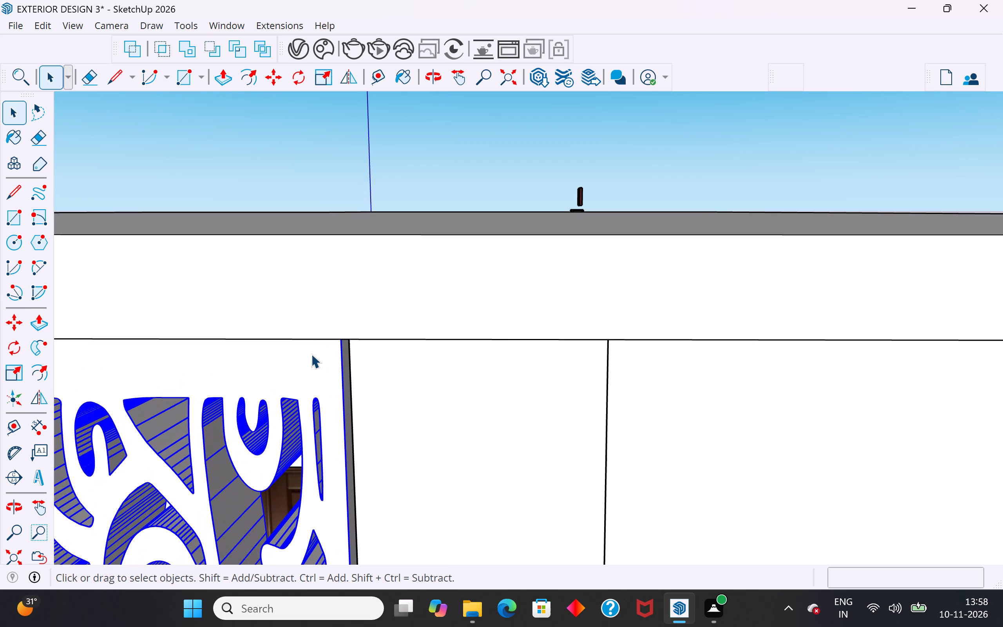
{"action": "key", "text": "m"}
{"action": "left_click", "coordinate": [337, 342]}
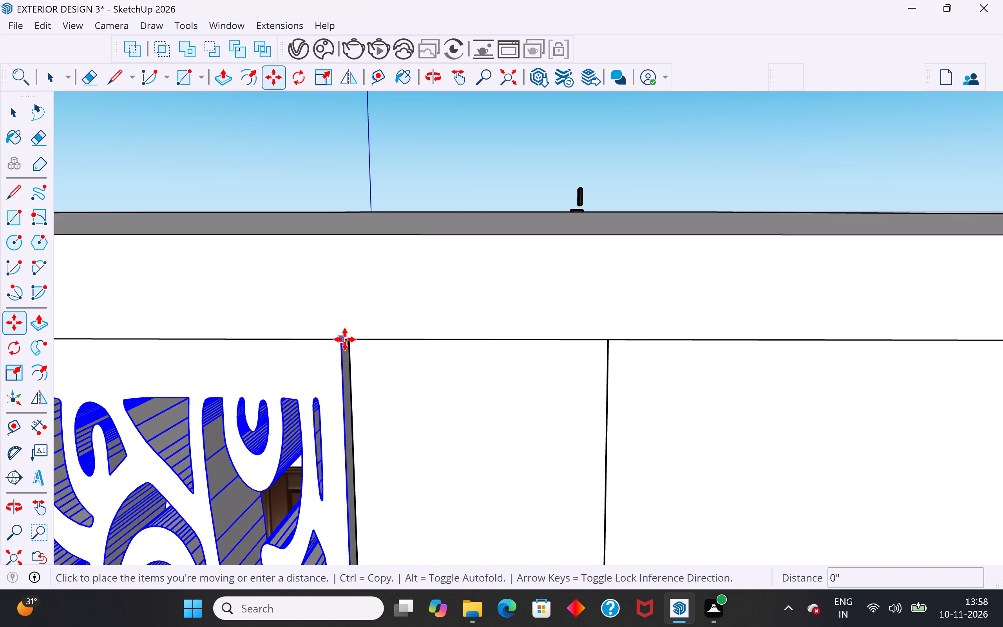
{"action": "left_click", "coordinate": [348, 342]}
{"action": "scroll", "coordinate": [508, 342], "scroll_direction": "down", "scroll_amount": 20}
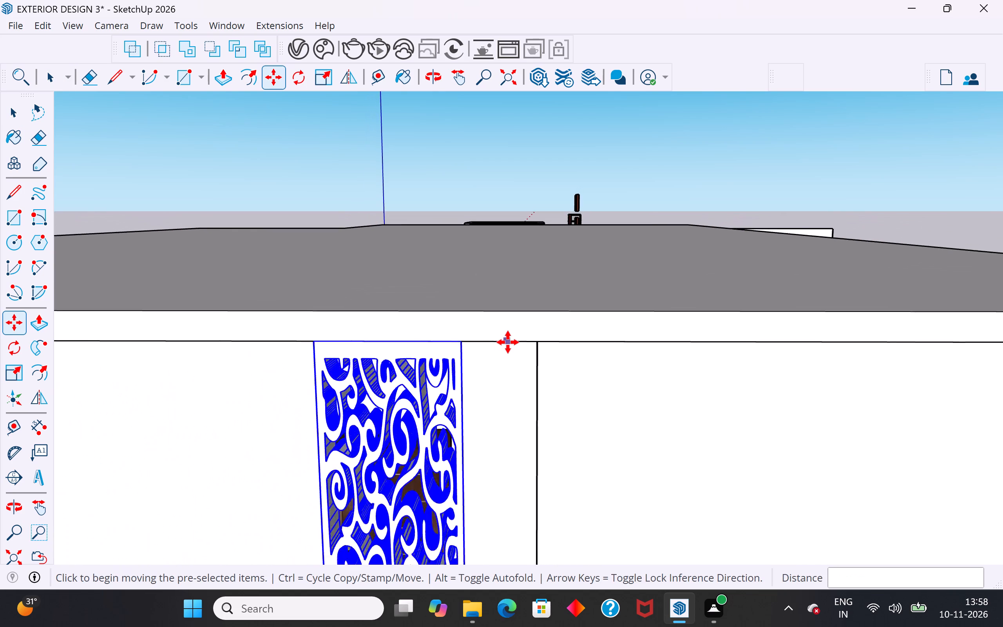
{"action": "scroll", "coordinate": [508, 342], "scroll_direction": "down", "scroll_amount": 14}
{"action": "left_click", "coordinate": [17, 116]}
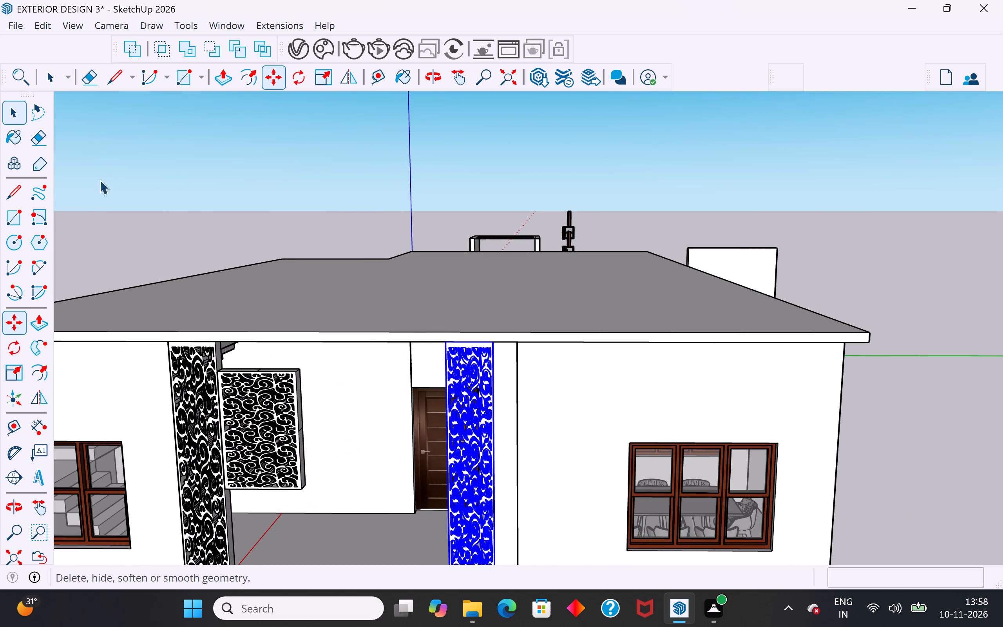
{"action": "left_click", "coordinate": [331, 225]}
Copy the second jali column along the red axis, about 5' 1" out in front of the porch.
{"action": "middle_click_drag", "start_coordinate": [411, 391], "coordinate": [431, 380]}
{"action": "scroll", "coordinate": [475, 317], "scroll_direction": "down", "scroll_amount": 5}
{"action": "scroll", "coordinate": [497, 454], "scroll_direction": "up", "scroll_amount": 2}
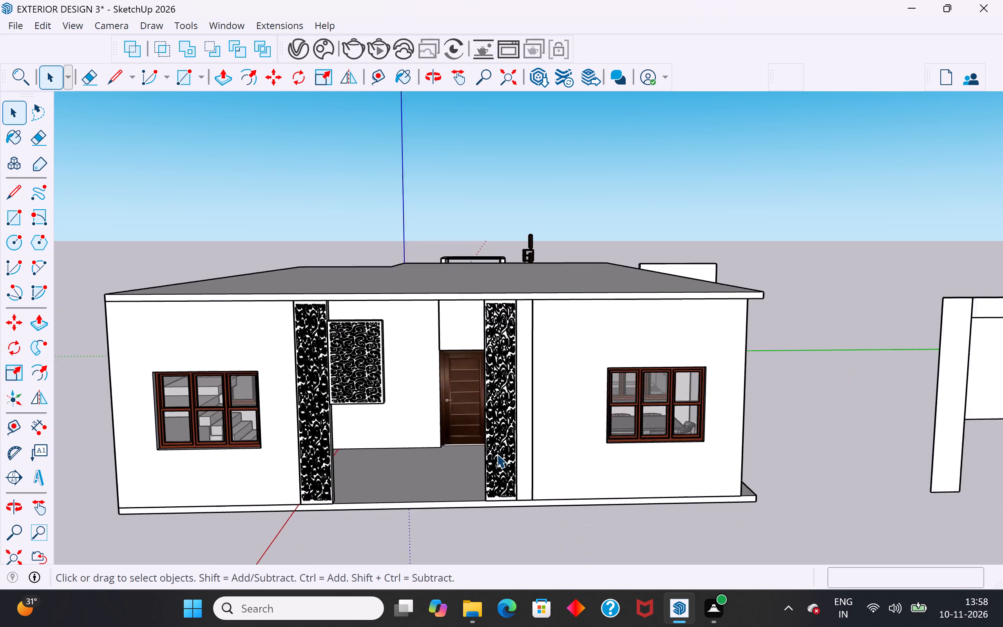
{"action": "scroll", "coordinate": [497, 454], "scroll_direction": "up", "scroll_amount": 1}
{"action": "left_click", "coordinate": [498, 455]}
{"action": "scroll", "coordinate": [498, 455], "scroll_direction": "down", "scroll_amount": 4}
{"action": "key", "text": "m"}
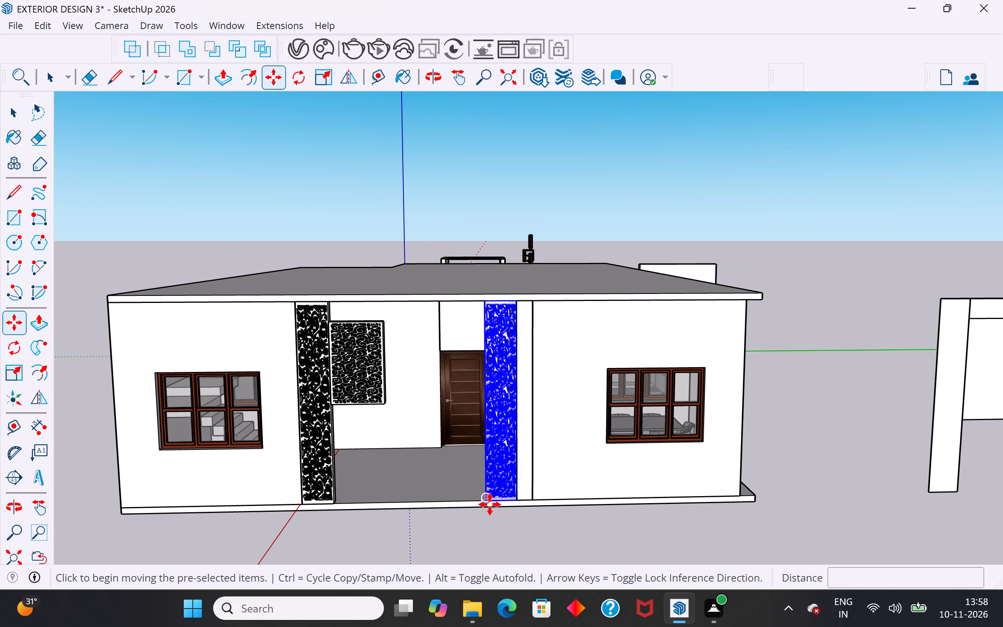
{"action": "left_click", "coordinate": [490, 504]}
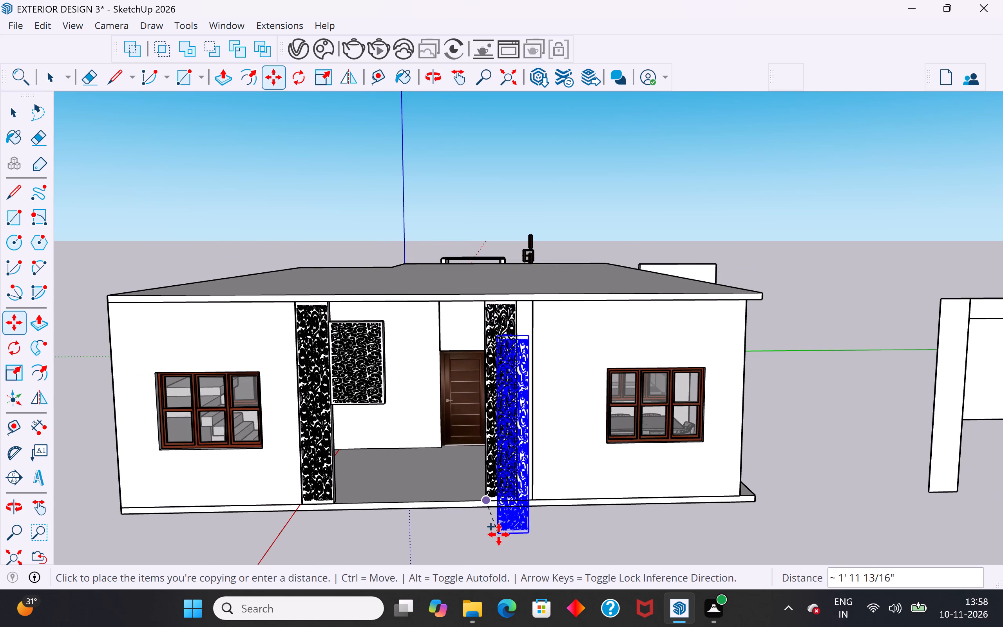
{"action": "middle_click_drag", "start_coordinate": [505, 535], "coordinate": [748, 520]}
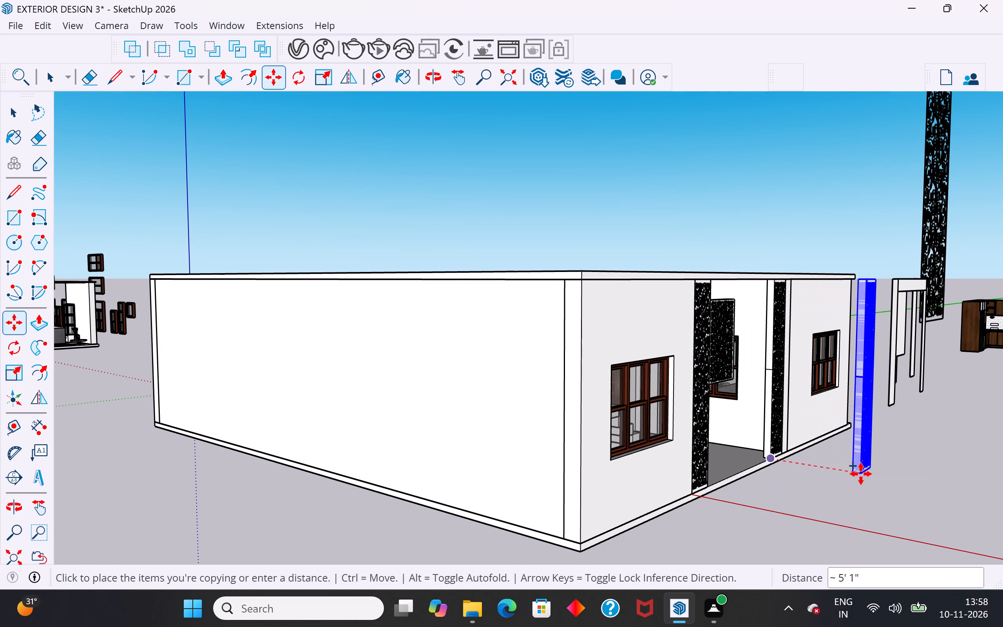
{"action": "left_click", "coordinate": [861, 474]}
{"action": "left_click", "coordinate": [22, 113]}
{"action": "left_click", "coordinate": [373, 196]}
Rotate the freestanding jali column 90° about its bottom corner so it lies horizontally in front of the porch.
{"action": "scroll", "coordinate": [441, 406], "scroll_direction": "down", "scroll_amount": 7}
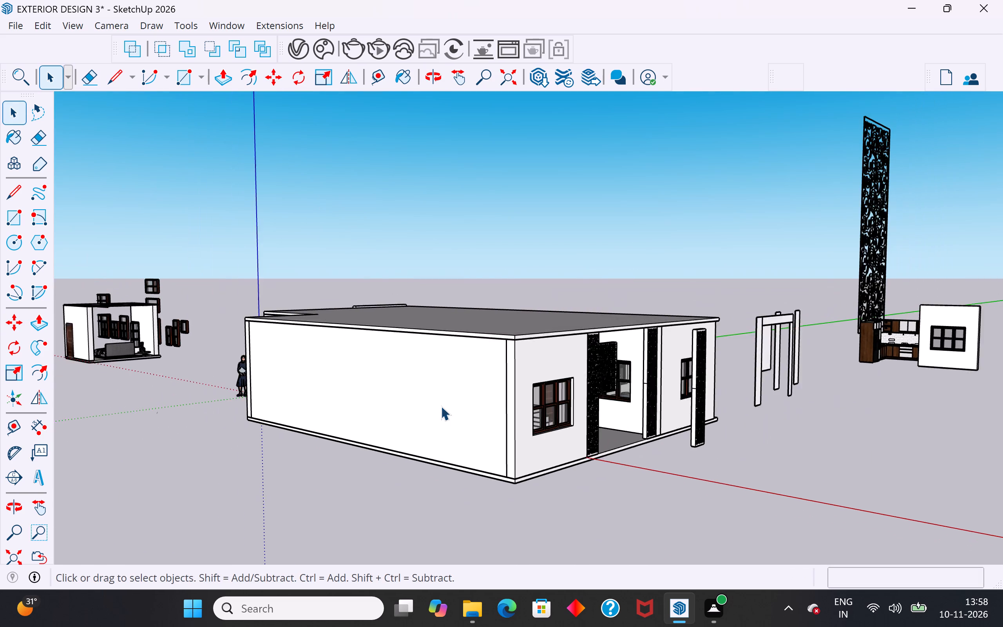
{"action": "middle_click_drag", "start_coordinate": [707, 417], "coordinate": [457, 406]}
{"action": "scroll", "coordinate": [450, 422], "scroll_direction": "up", "scroll_amount": 6}
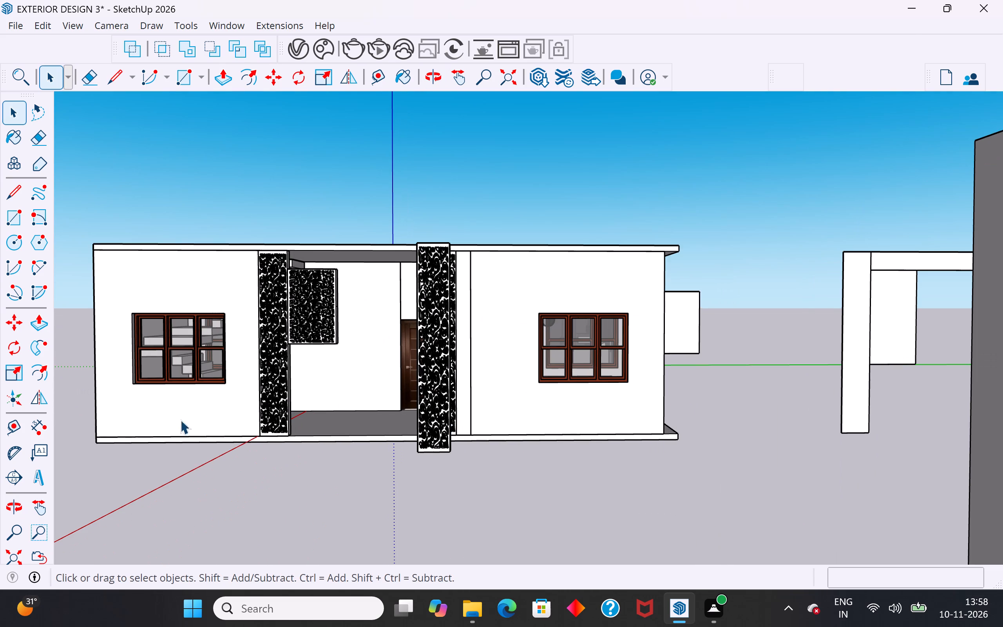
{"action": "left_click", "coordinate": [16, 351]}
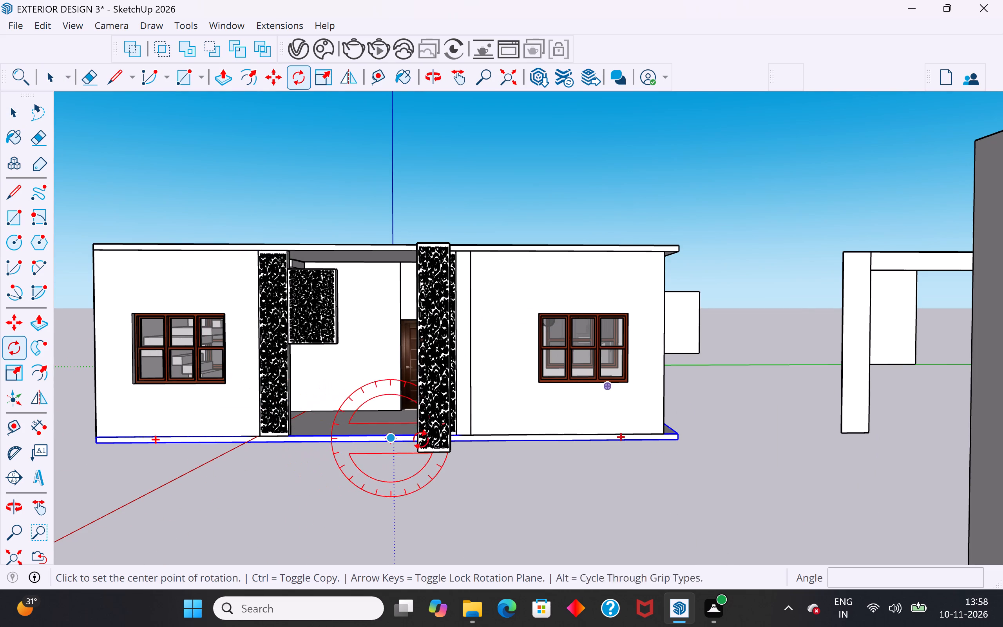
{"action": "left_click", "coordinate": [421, 449]}
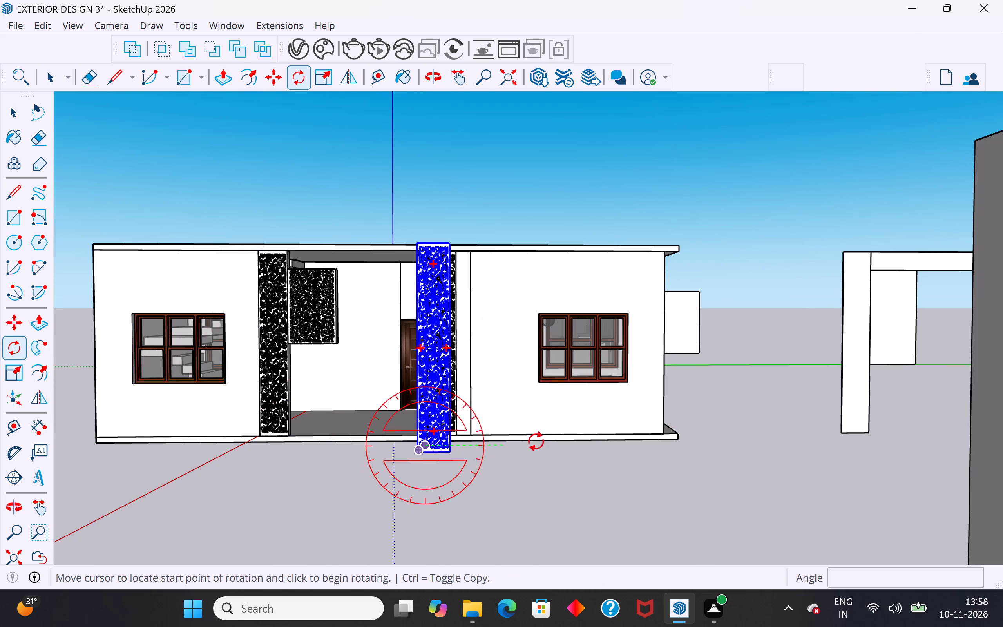
{"action": "left_click", "coordinate": [735, 431]}
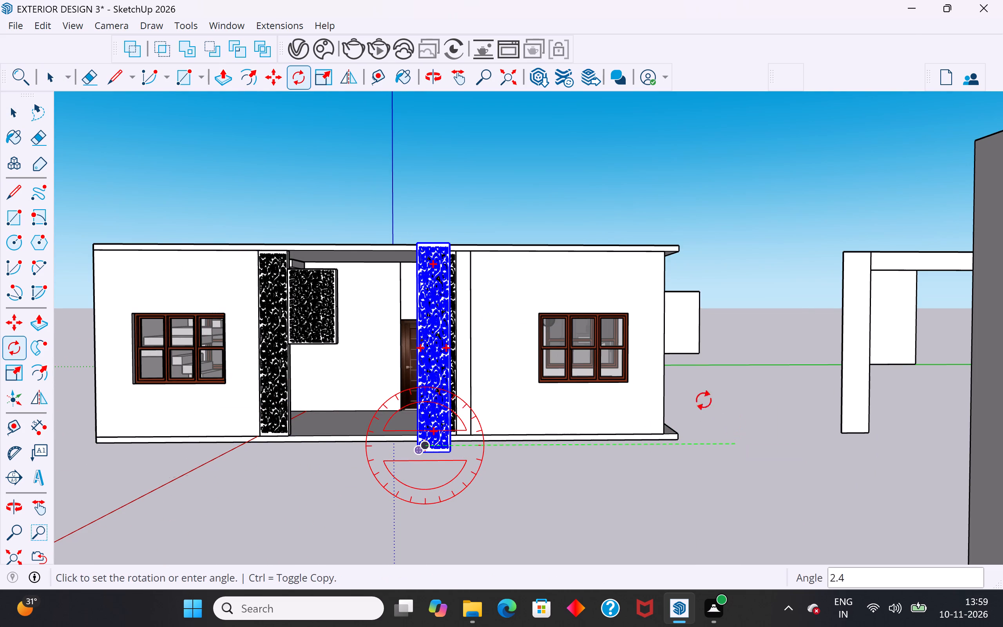
{"action": "left_click", "coordinate": [429, 338]}
{"action": "left_click", "coordinate": [21, 117]}
{"action": "left_click", "coordinate": [322, 187]}
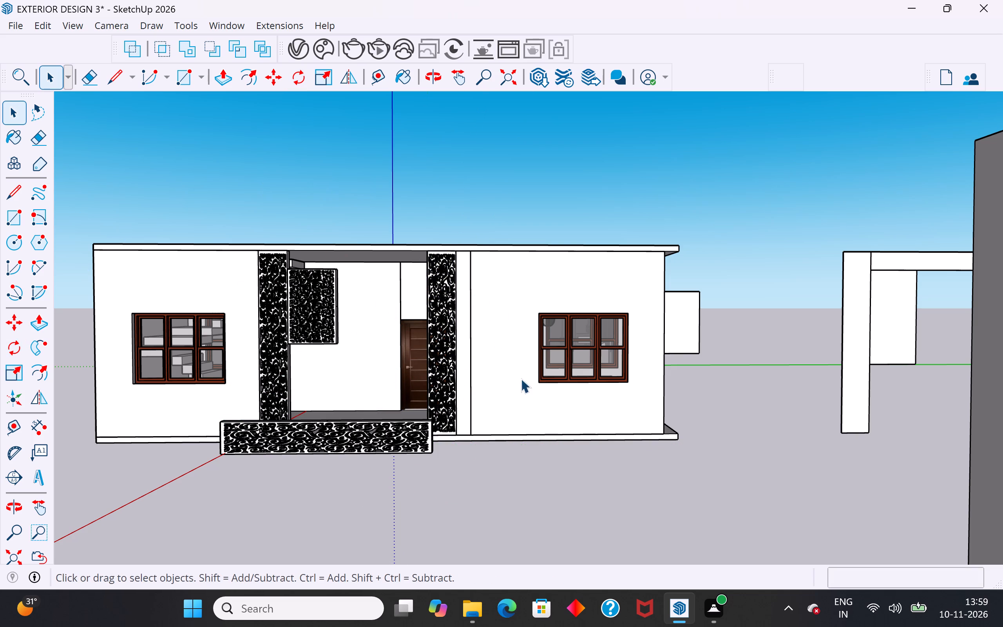
Delete the stray edge across the near end face inside the horizontal jali panel's group.
{"action": "scroll", "coordinate": [521, 379], "scroll_direction": "down", "scroll_amount": 3}
{"action": "middle_click_drag", "start_coordinate": [497, 465], "coordinate": [646, 545]}
{"action": "scroll", "coordinate": [534, 457], "scroll_direction": "down", "scroll_amount": 2}
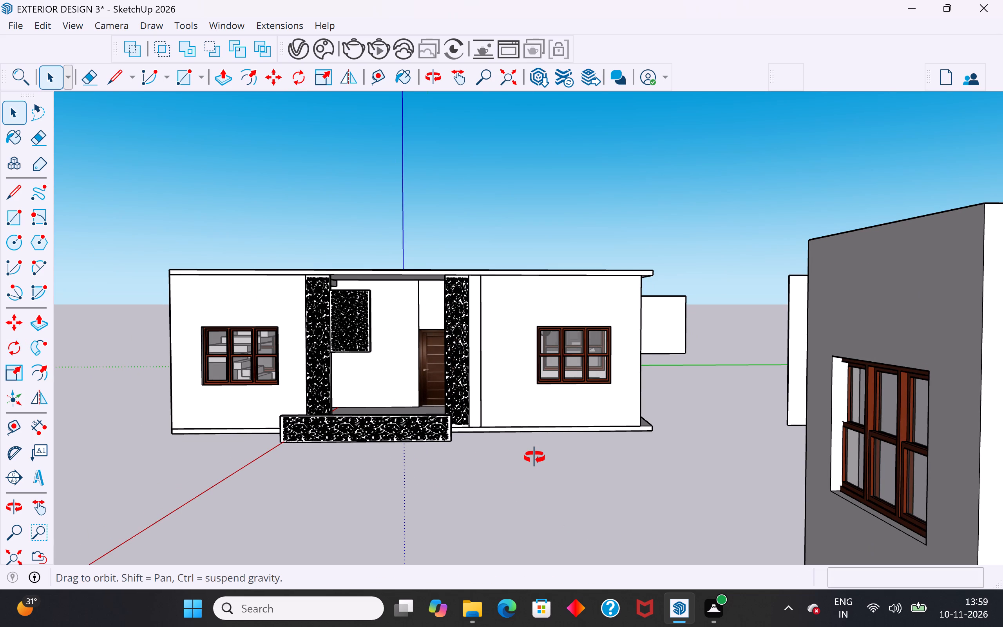
{"action": "scroll", "coordinate": [534, 457], "scroll_direction": "down", "scroll_amount": 4}
{"action": "scroll", "coordinate": [466, 460], "scroll_direction": "down", "scroll_amount": 3}
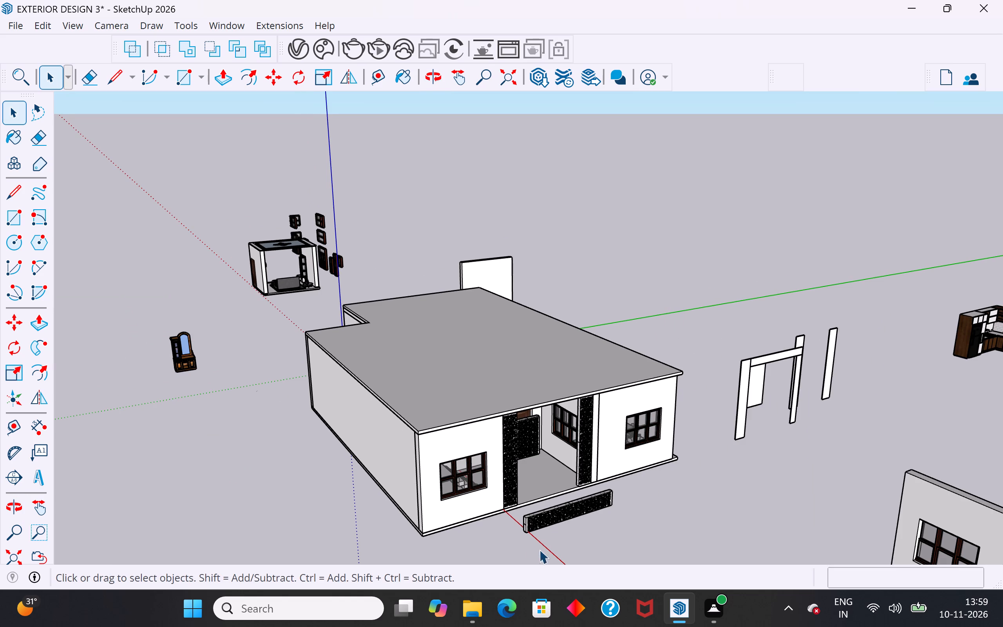
{"action": "scroll", "coordinate": [527, 544], "scroll_direction": "up", "scroll_amount": 8}
{"action": "left_click", "coordinate": [541, 515]}
{"action": "scroll", "coordinate": [525, 507], "scroll_direction": "up", "scroll_amount": 9}
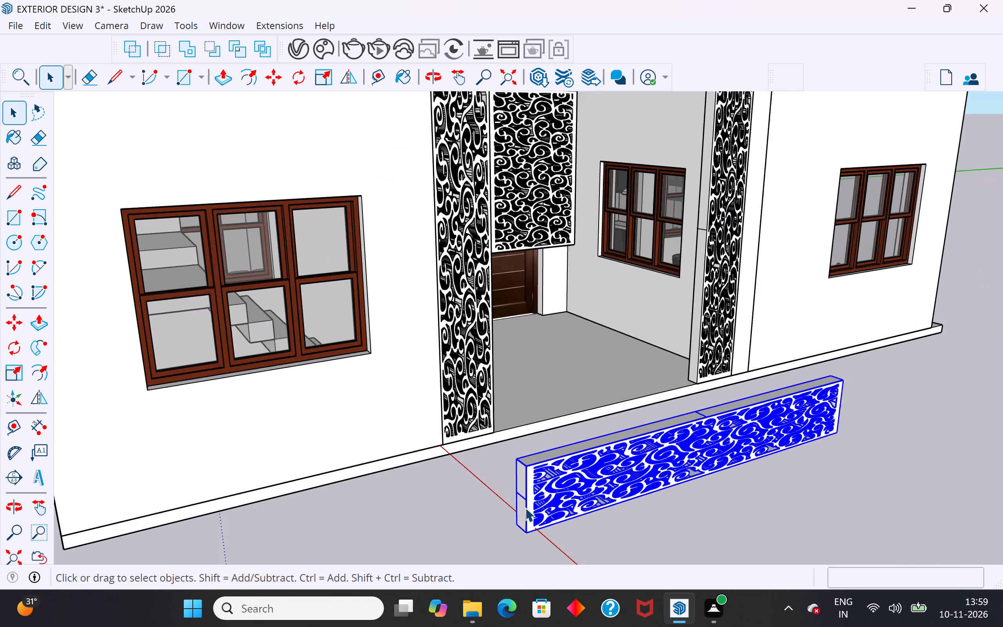
{"action": "double_click", "coordinate": [519, 494]}
{"action": "left_click", "coordinate": [519, 494]}
{"action": "triple_click", "coordinate": [533, 495]}
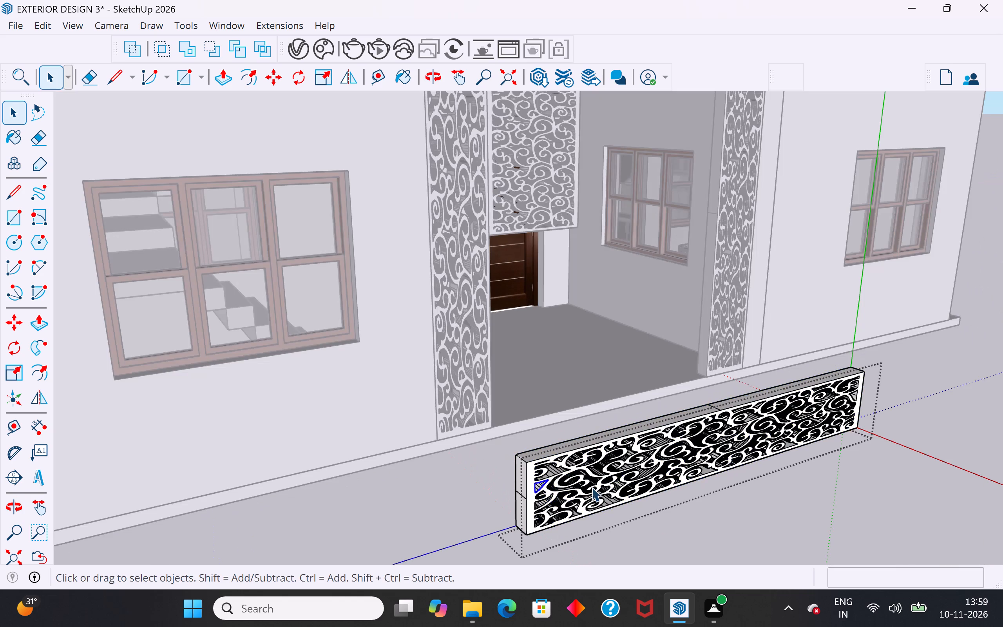
{"action": "scroll", "coordinate": [532, 497], "scroll_direction": "up", "scroll_amount": 14}
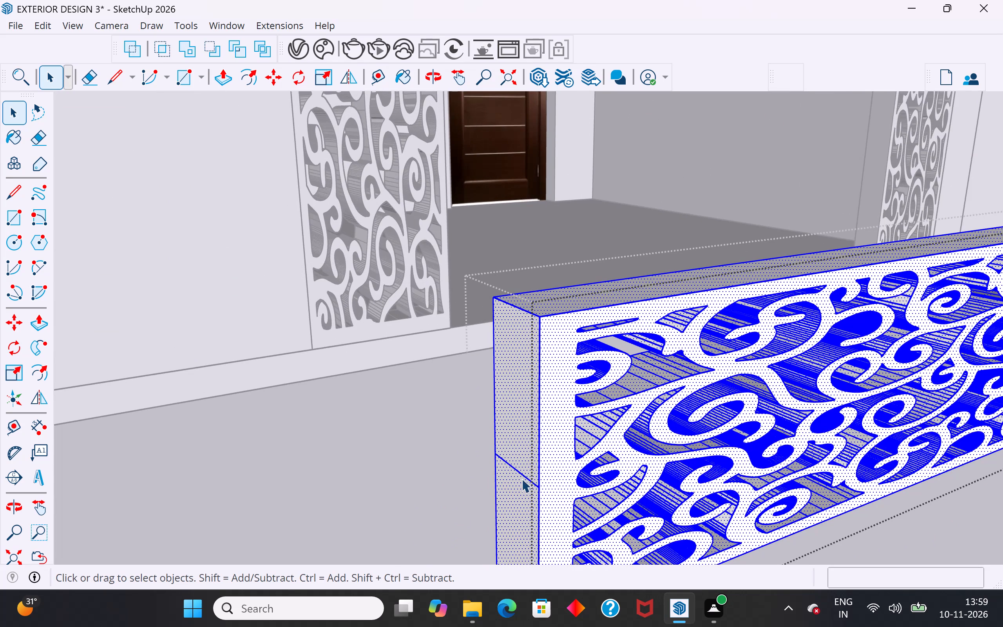
{"action": "left_click", "coordinate": [521, 478]}
{"action": "left_click", "coordinate": [521, 474]}
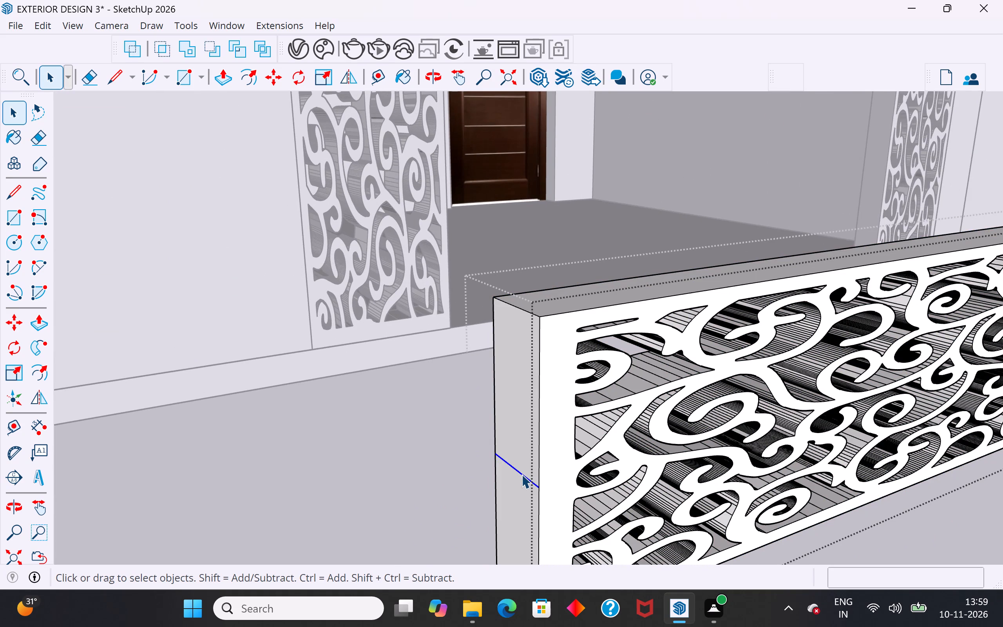
{"action": "key", "text": "Delete"}
Delete the stray edge across the opposite end face of the horizontal jali panel and leave its group.
{"action": "scroll", "coordinate": [521, 474], "scroll_direction": "down", "scroll_amount": 11}
{"action": "middle_click_drag", "start_coordinate": [504, 482], "coordinate": [297, 471]}
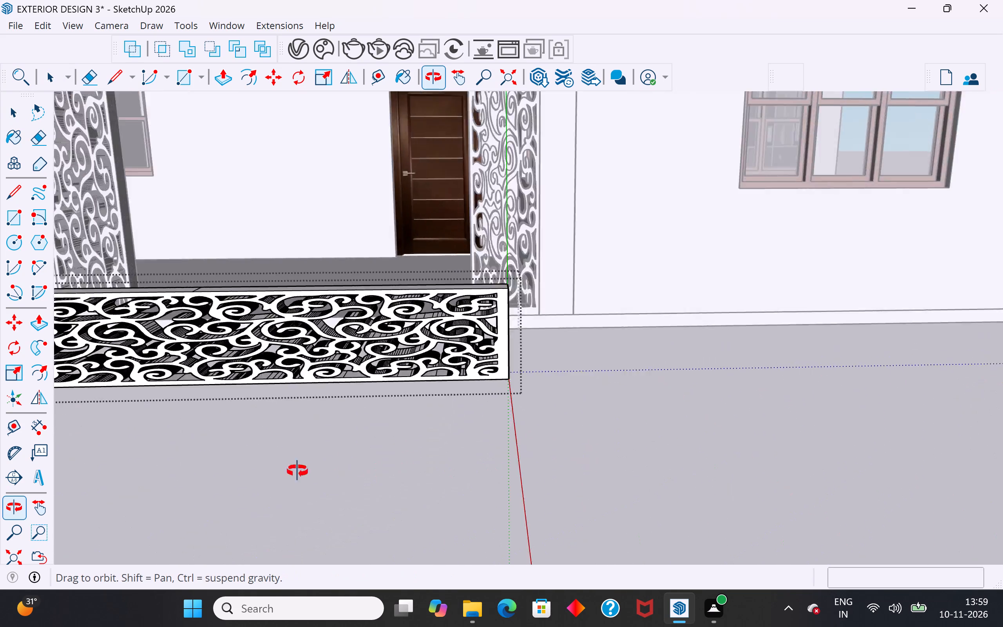
{"action": "middle_click_drag", "start_coordinate": [297, 471], "coordinate": [250, 491]}
{"action": "left_click", "coordinate": [221, 453]}
{"action": "scroll", "coordinate": [168, 419], "scroll_direction": "up", "scroll_amount": 8}
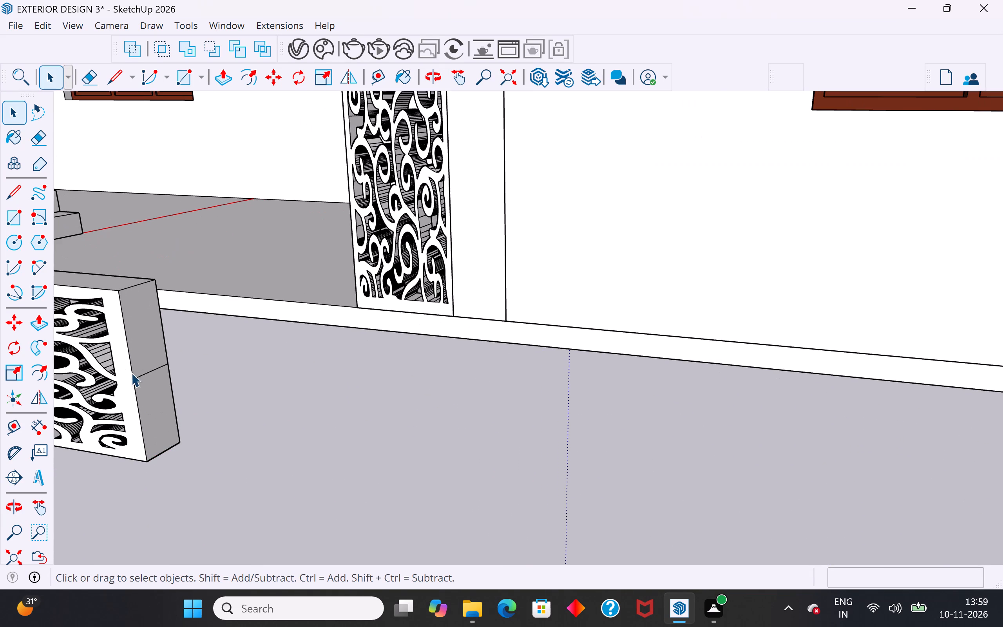
{"action": "left_click", "coordinate": [140, 374]}
{"action": "triple_click", "coordinate": [145, 375]}
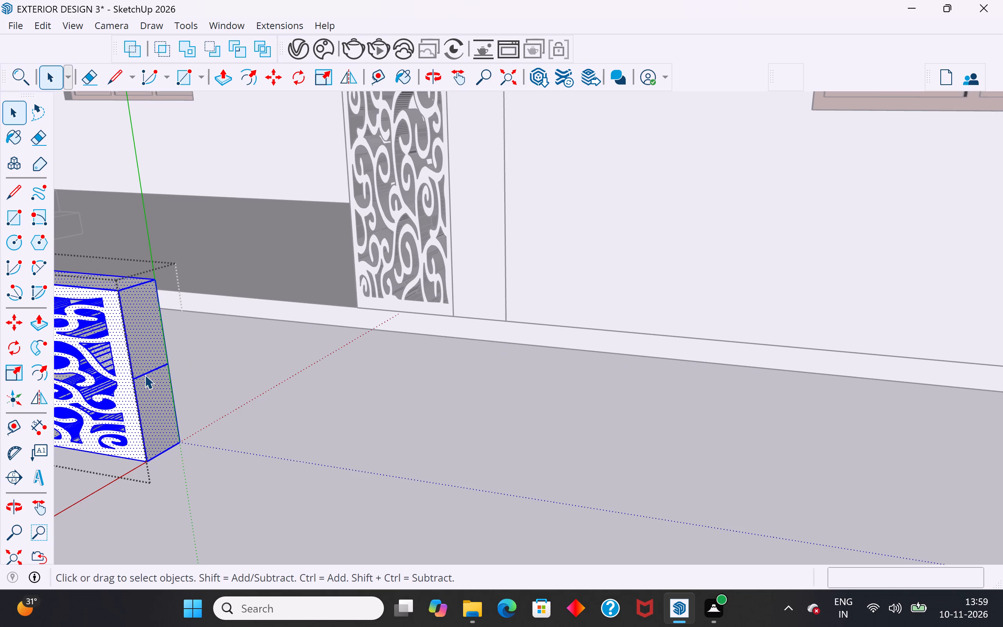
{"action": "left_click", "coordinate": [151, 372]}
{"action": "key", "text": "Delete"}
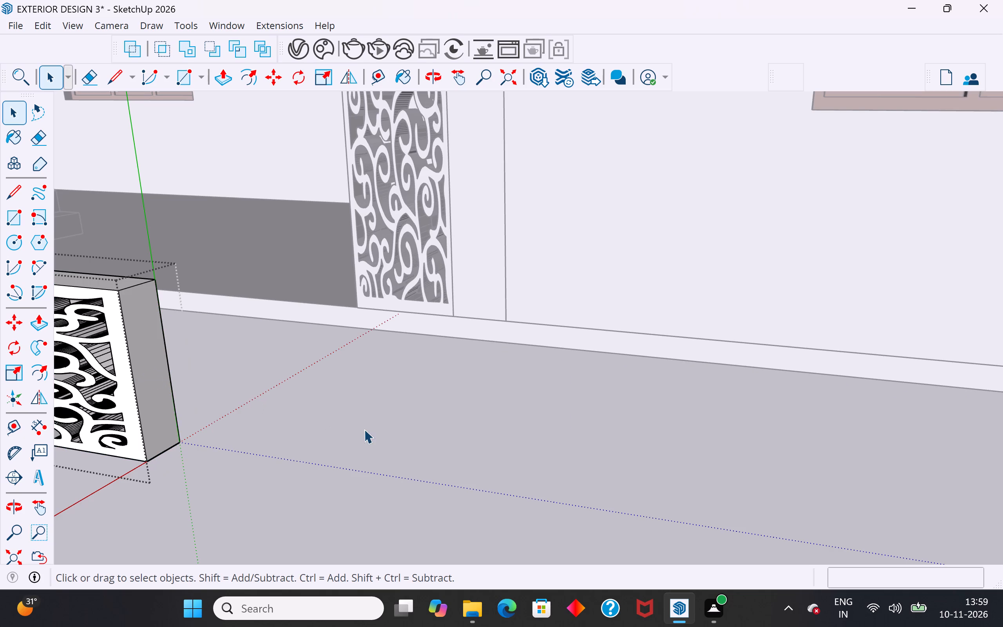
{"action": "left_click", "coordinate": [364, 429]}
{"action": "scroll", "coordinate": [513, 448], "scroll_direction": "down", "scroll_amount": 17}
{"action": "left_click", "coordinate": [557, 484]}
Move the horizontal jali panel by its bottom corner up between the porch columns beneath the roof edge, about 10' 4 13/16".
{"action": "middle_click_drag", "start_coordinate": [388, 482], "coordinate": [411, 482]}
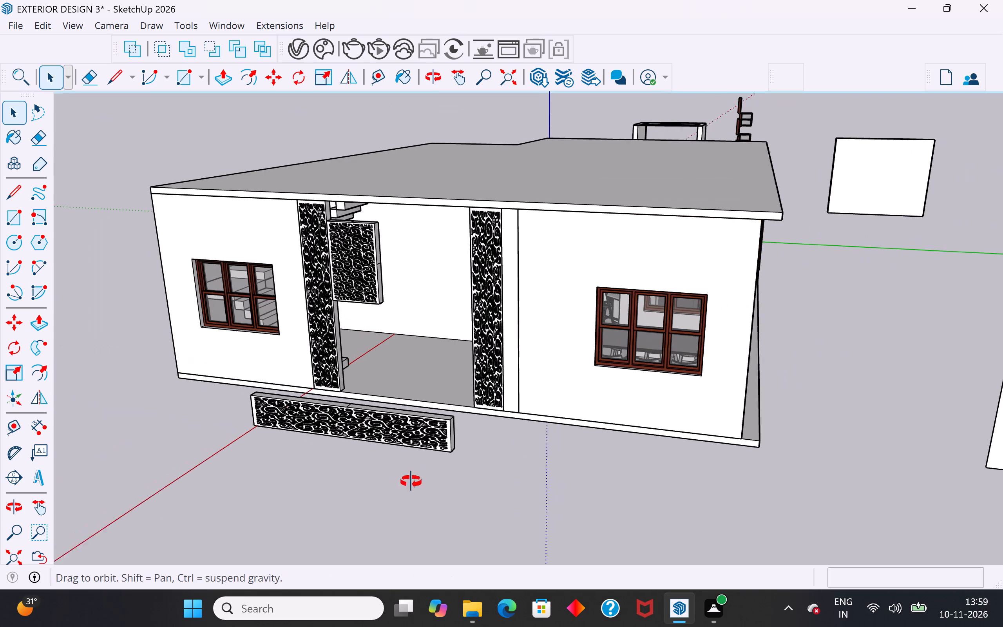
{"action": "middle_click_drag", "start_coordinate": [411, 482], "coordinate": [553, 484]}
{"action": "left_click", "coordinate": [557, 424]}
{"action": "scroll", "coordinate": [492, 480], "scroll_direction": "up", "scroll_amount": 5}
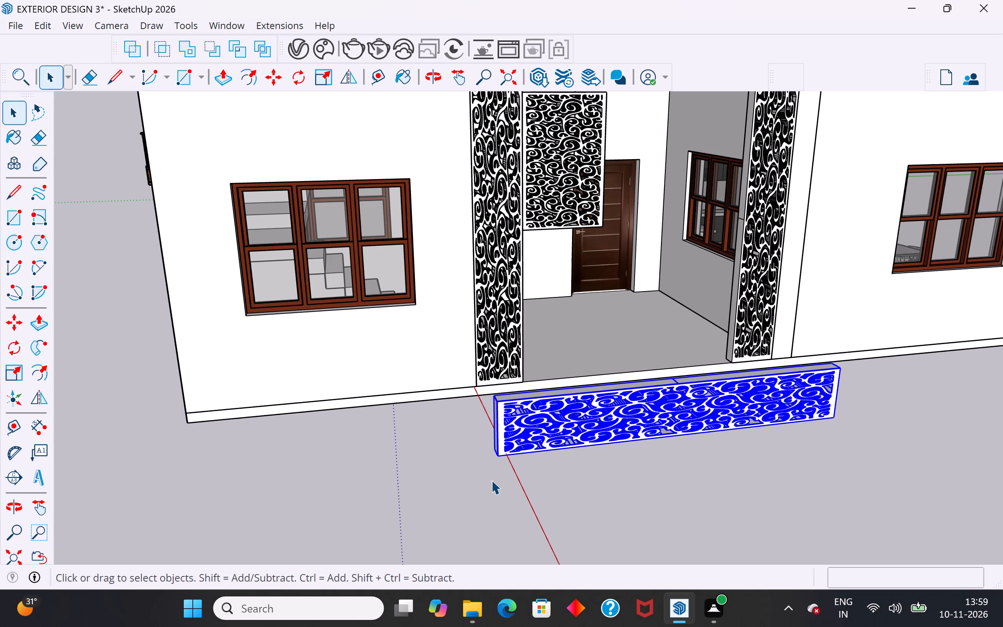
{"action": "key", "text": "m"}
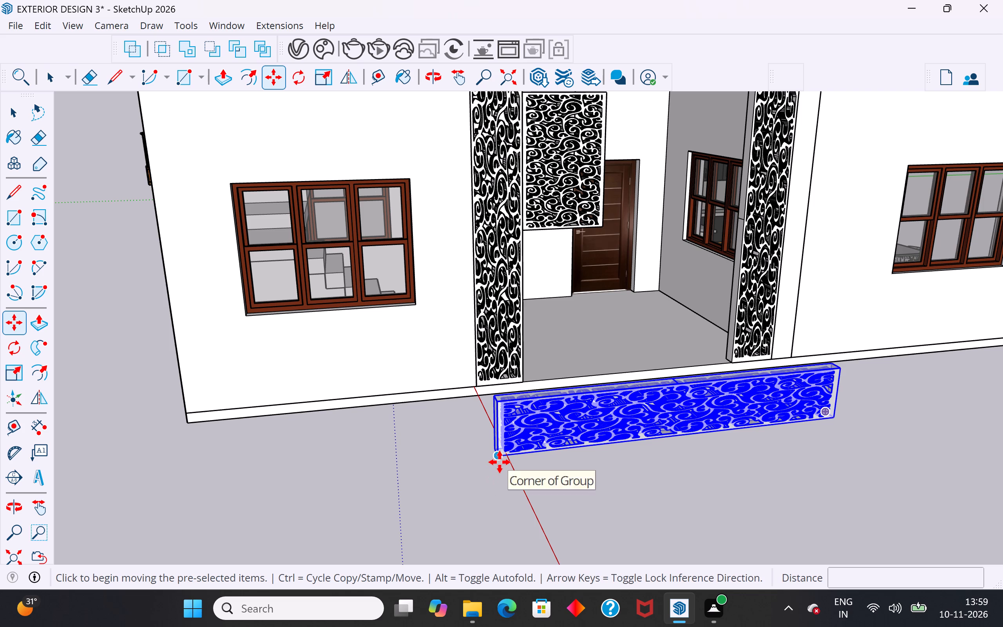
{"action": "scroll", "coordinate": [487, 455], "scroll_direction": "up", "scroll_amount": 6}
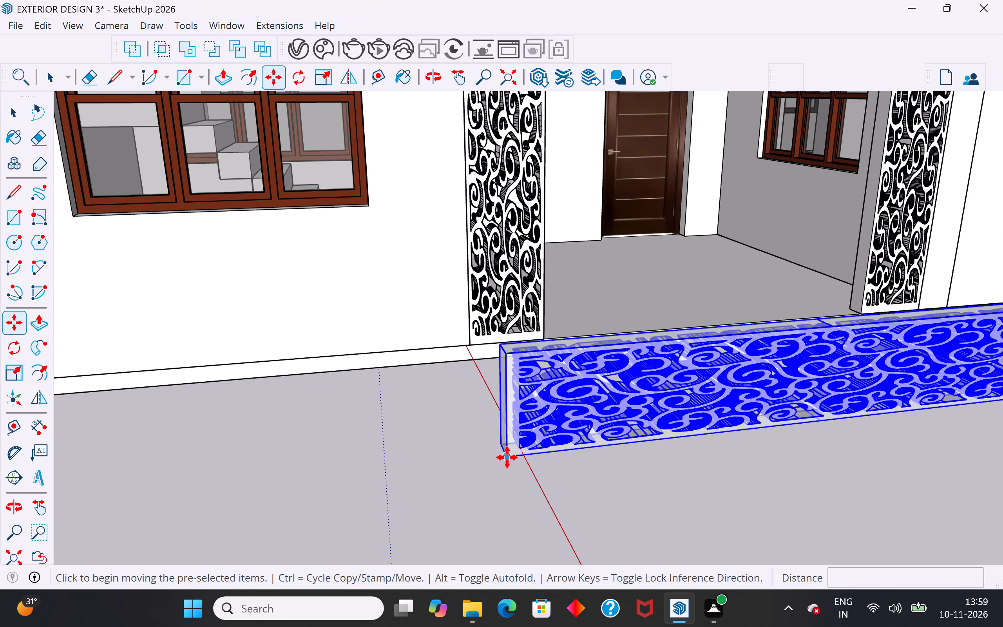
{"action": "left_click", "coordinate": [507, 457]}
{"action": "scroll", "coordinate": [504, 496], "scroll_direction": "down", "scroll_amount": 10}
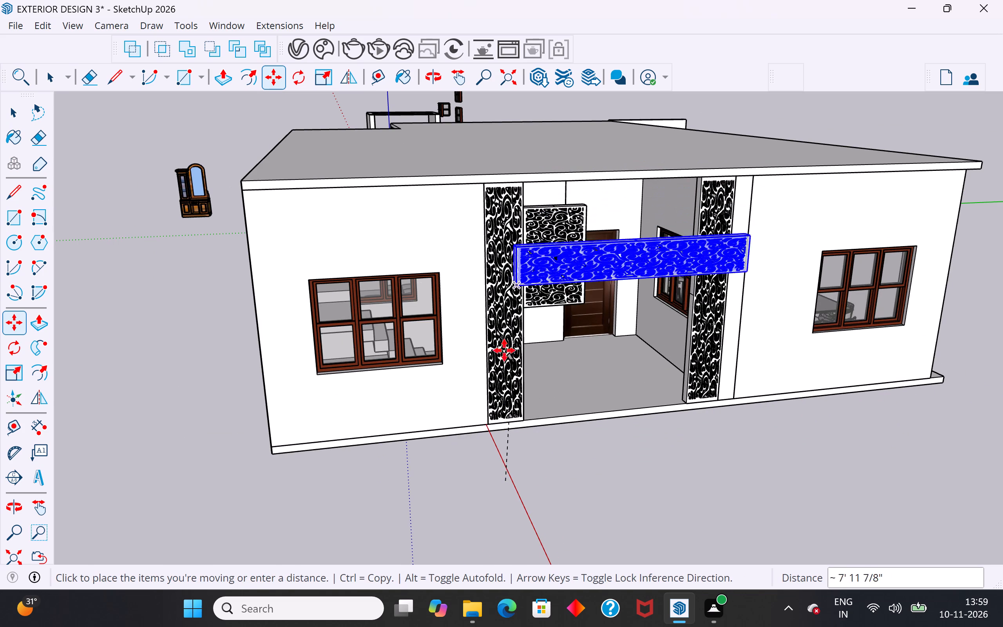
{"action": "scroll", "coordinate": [591, 214], "scroll_direction": "up", "scroll_amount": 8}
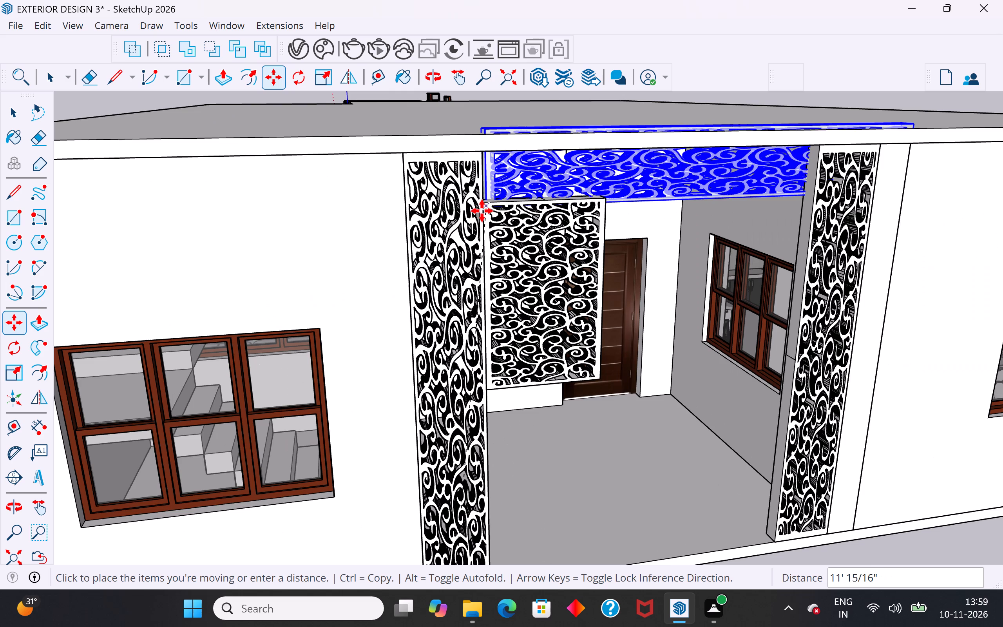
{"action": "left_click", "coordinate": [485, 232]}
{"action": "left_click", "coordinate": [20, 110]}
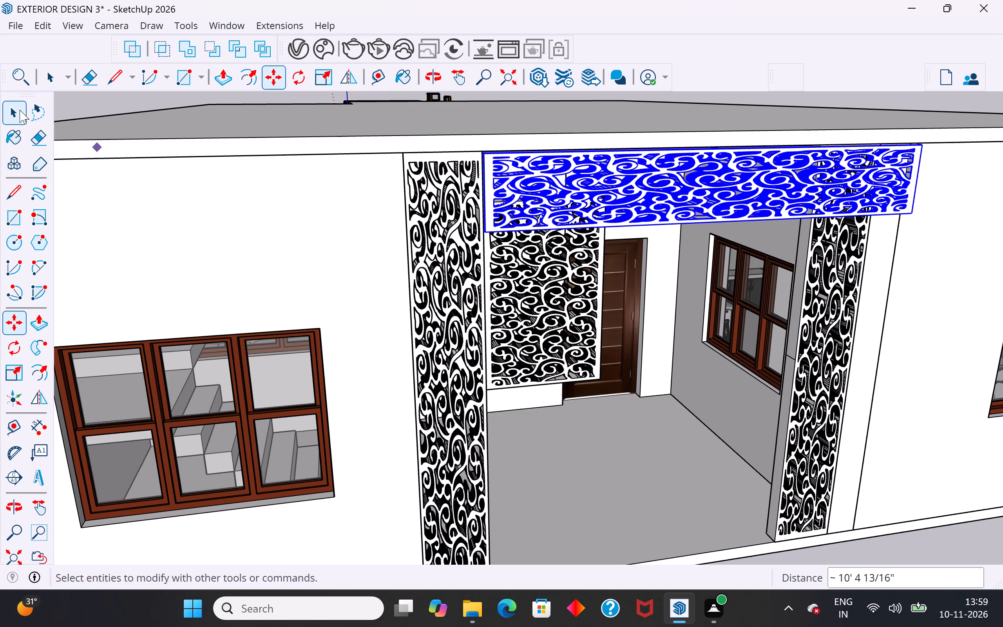
{"action": "left_click", "coordinate": [76, 103]}
Move the small jali panel beside the porch column about 1' 6" down along the column's edge.
{"action": "scroll", "coordinate": [418, 373], "scroll_direction": "down", "scroll_amount": 6}
{"action": "middle_click_drag", "start_coordinate": [589, 357], "coordinate": [530, 314]}
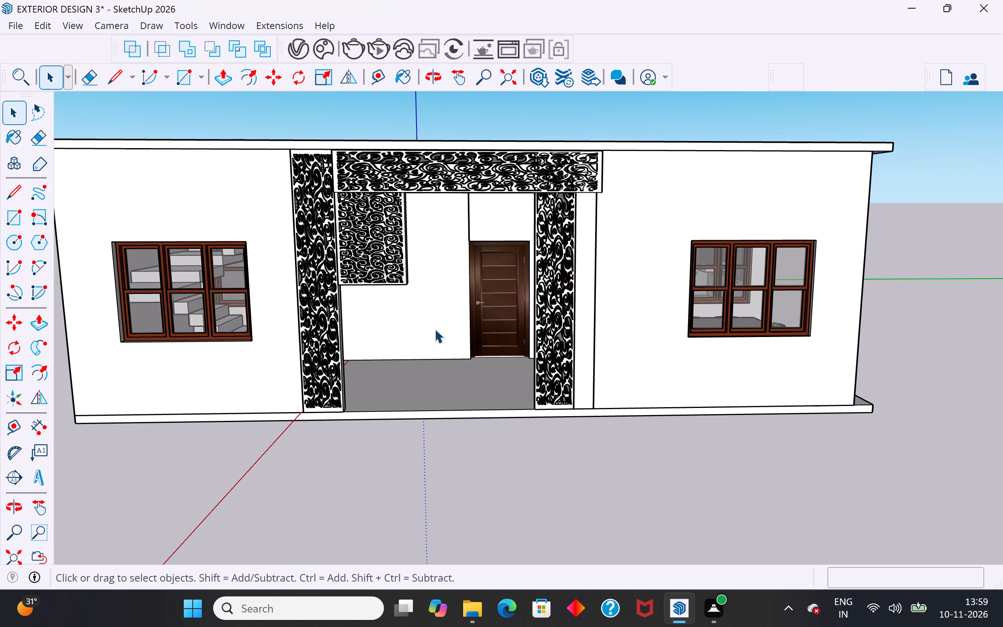
{"action": "scroll", "coordinate": [435, 329], "scroll_direction": "down", "scroll_amount": 2}
{"action": "middle_click_drag", "start_coordinate": [408, 267], "coordinate": [373, 291]}
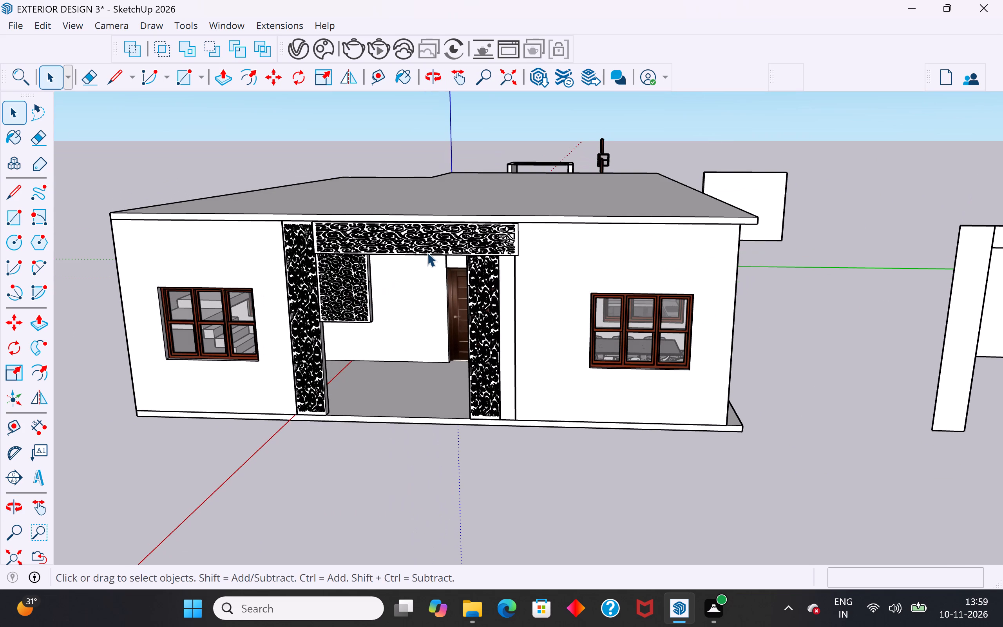
{"action": "scroll", "coordinate": [473, 233], "scroll_direction": "up", "scroll_amount": 3}
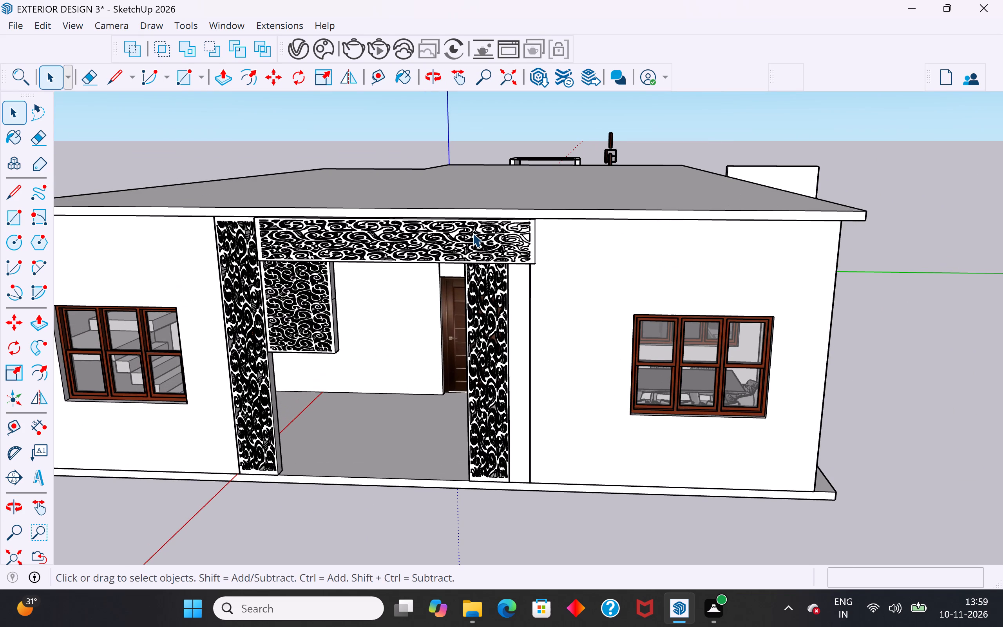
{"action": "left_click", "coordinate": [310, 348]}
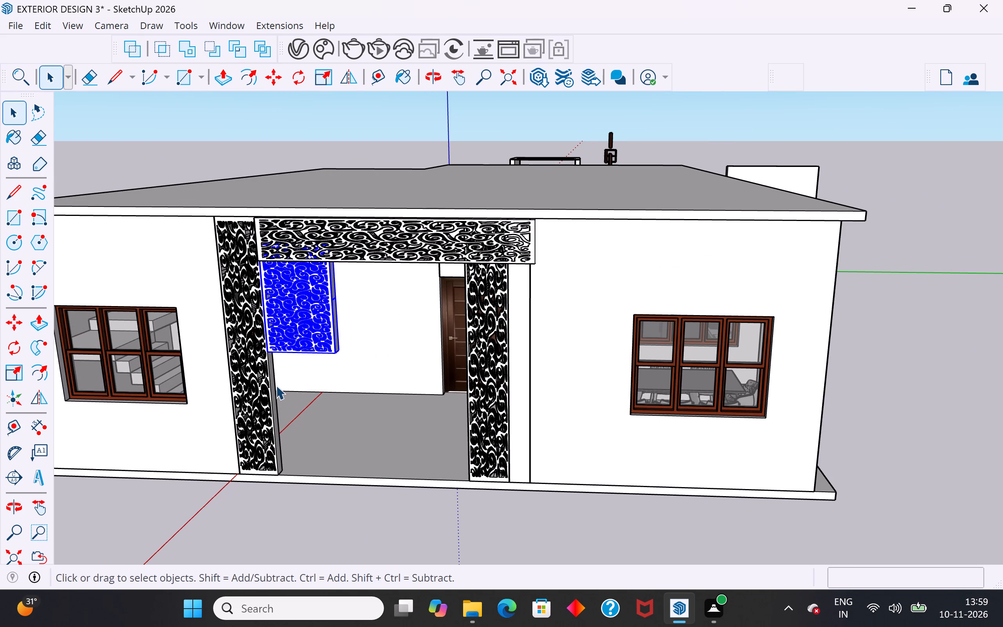
{"action": "key", "text": "m"}
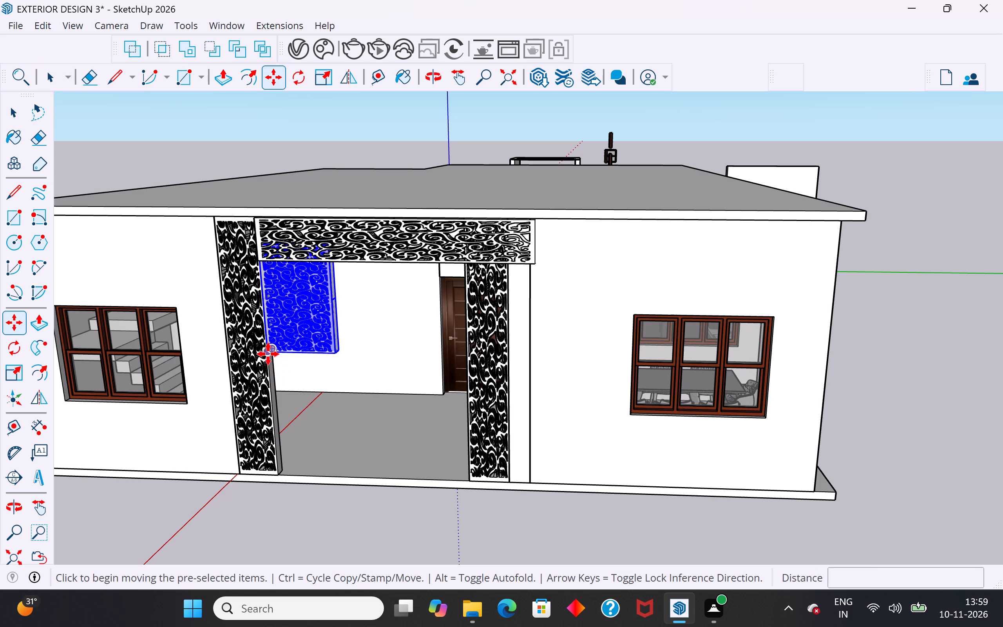
{"action": "scroll", "coordinate": [265, 357], "scroll_direction": "up", "scroll_amount": 18}
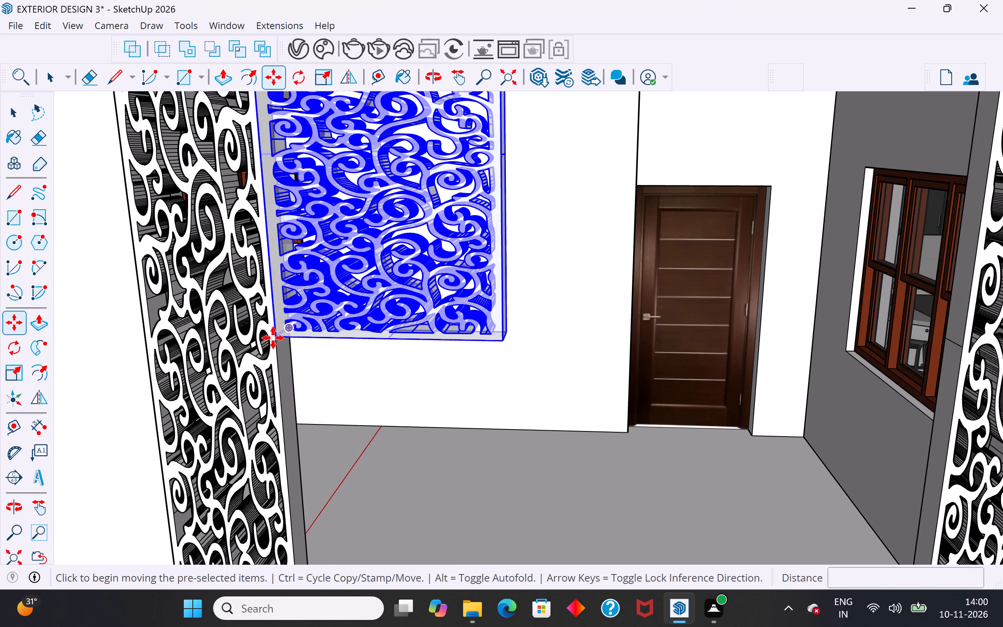
{"action": "left_click", "coordinate": [273, 337]}
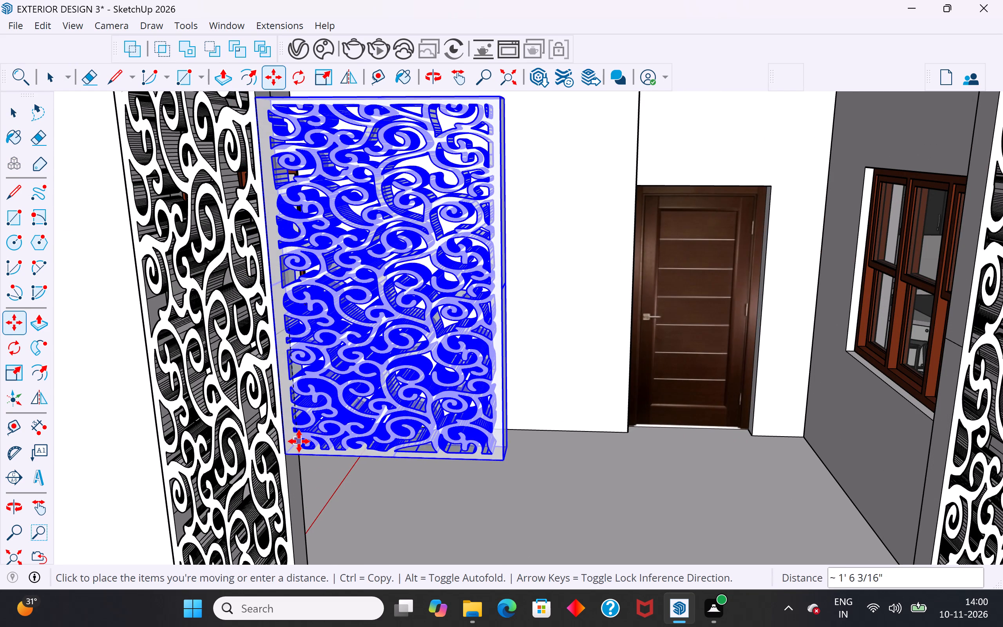
{"action": "left_click", "coordinate": [299, 441]}
{"action": "scroll", "coordinate": [359, 523], "scroll_direction": "down", "scroll_amount": 9}
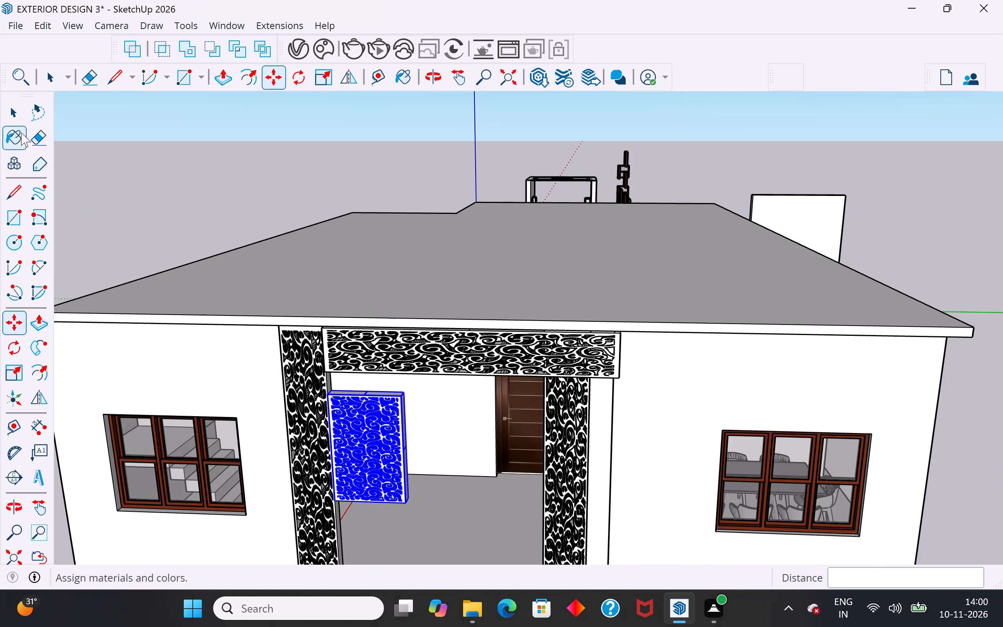
{"action": "left_click", "coordinate": [20, 117]}
{"action": "left_click", "coordinate": [175, 184]}
Move the horizontal jali panel by its front bottom corner back to the adjoining jali column's edge, flush with its face.
{"action": "middle_click_drag", "start_coordinate": [368, 375], "coordinate": [404, 336]}
{"action": "scroll", "coordinate": [433, 266], "scroll_direction": "up", "scroll_amount": 5}
{"action": "middle_click_drag", "start_coordinate": [430, 280], "coordinate": [578, 309]}
{"action": "left_click", "coordinate": [619, 297]}
{"action": "middle_click_drag", "start_coordinate": [607, 330], "coordinate": [618, 311]}
{"action": "scroll", "coordinate": [621, 304], "scroll_direction": "up", "scroll_amount": 6}
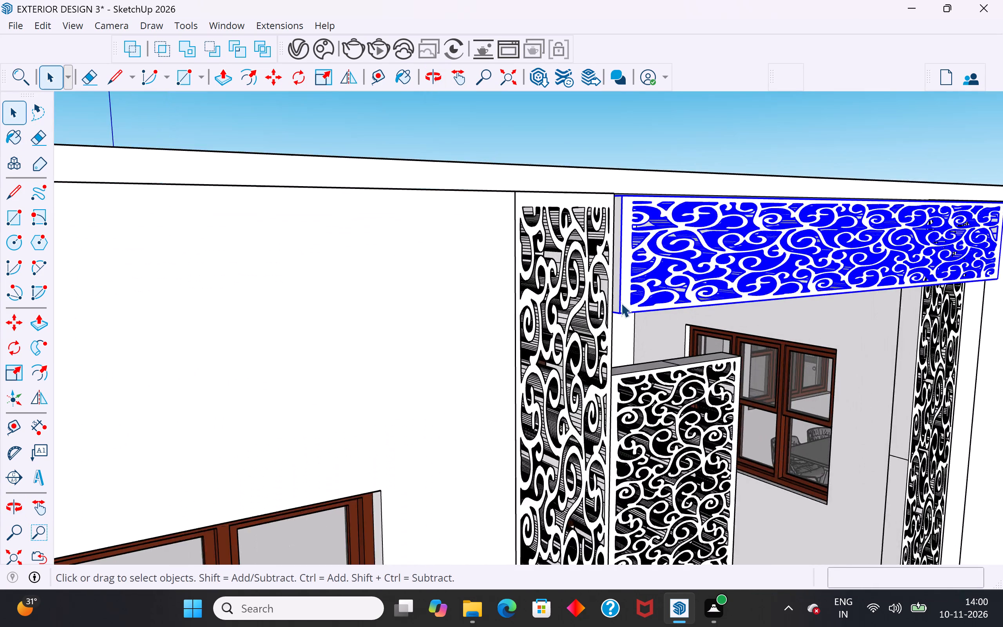
{"action": "scroll", "coordinate": [621, 303], "scroll_direction": "up", "scroll_amount": 8}
{"action": "key", "text": "m"}
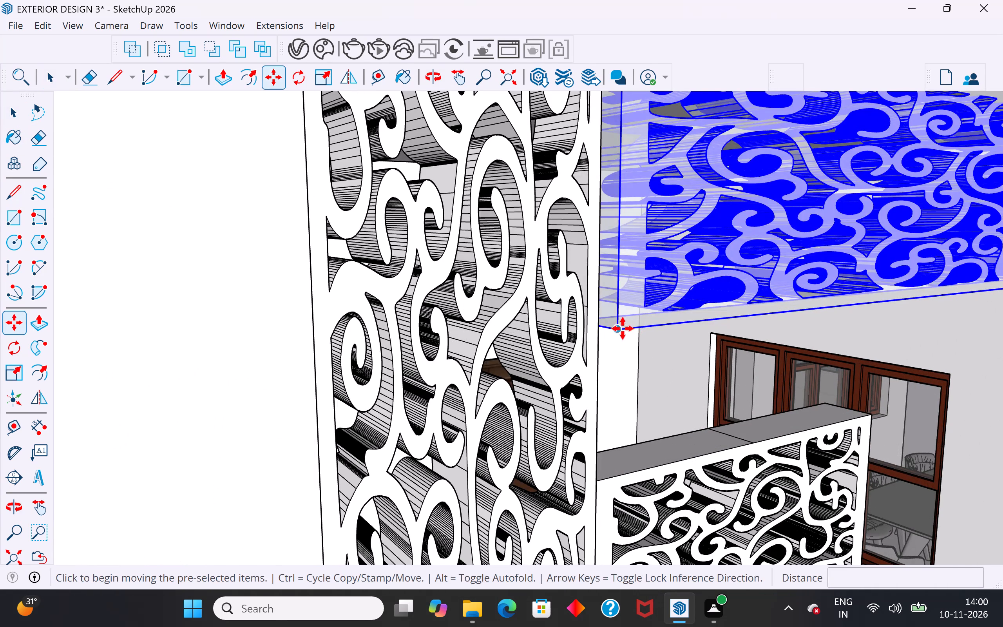
{"action": "left_click", "coordinate": [623, 328]}
{"action": "left_click", "coordinate": [601, 331]}
Move the horizontal jali panel about 7/16" so its top front corner meets the column's top corner under the roof.
{"action": "scroll", "coordinate": [527, 506], "scroll_direction": "down", "scroll_amount": 8}
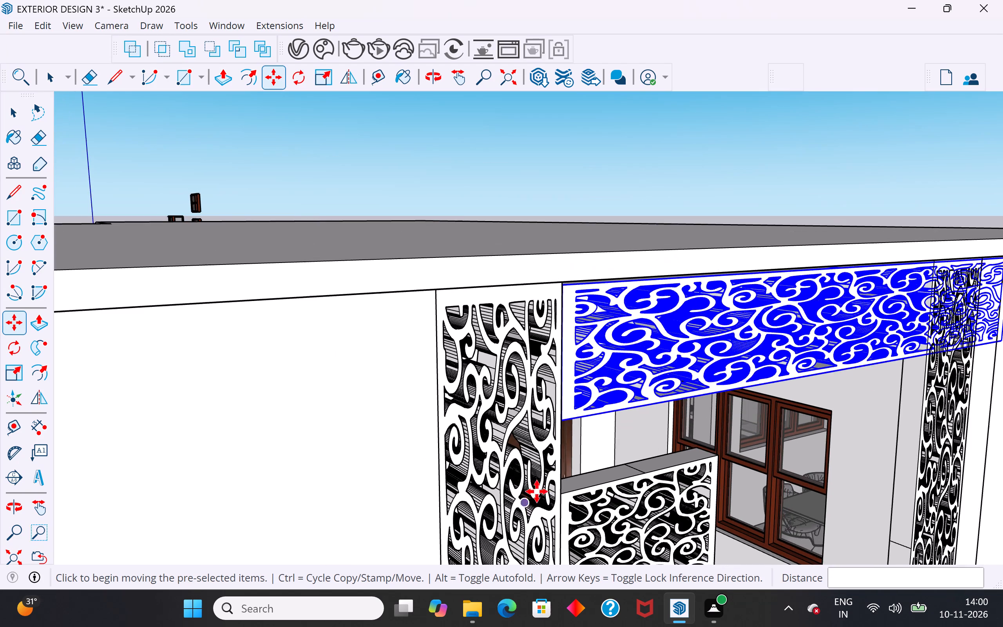
{"action": "middle_click_drag", "start_coordinate": [561, 408], "coordinate": [498, 414]}
{"action": "scroll", "coordinate": [509, 290], "scroll_direction": "up", "scroll_amount": 16}
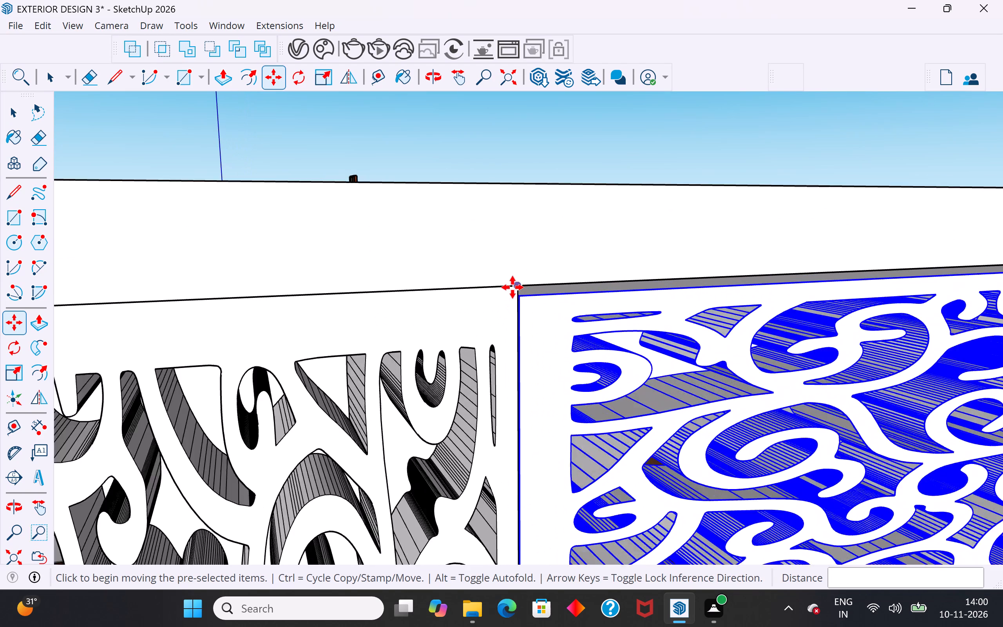
{"action": "scroll", "coordinate": [512, 287], "scroll_direction": "up", "scroll_amount": 3}
{"action": "left_click", "coordinate": [530, 306]}
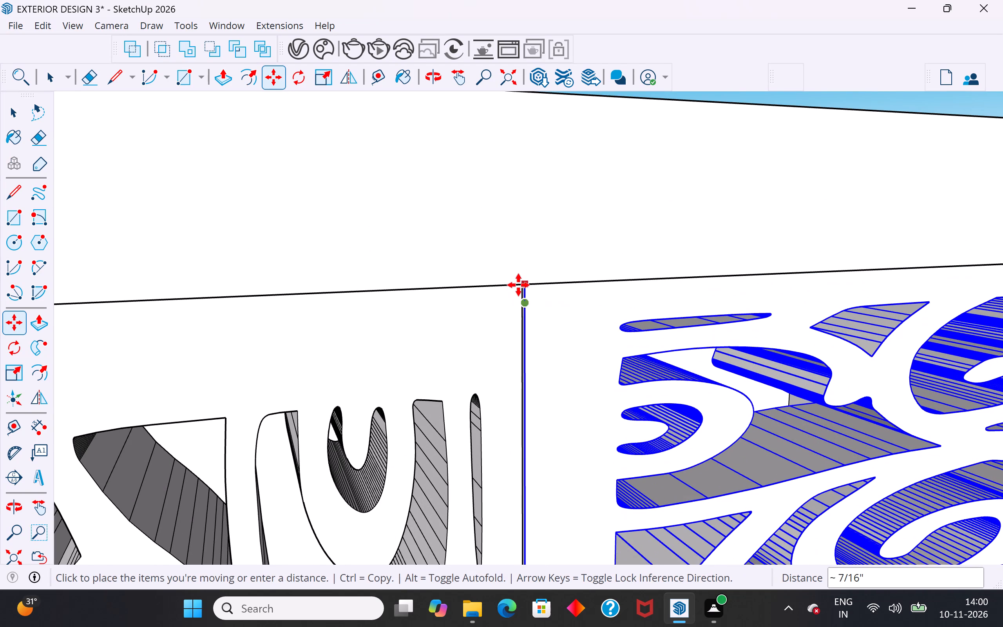
{"action": "scroll", "coordinate": [529, 295], "scroll_direction": "up", "scroll_amount": 8}
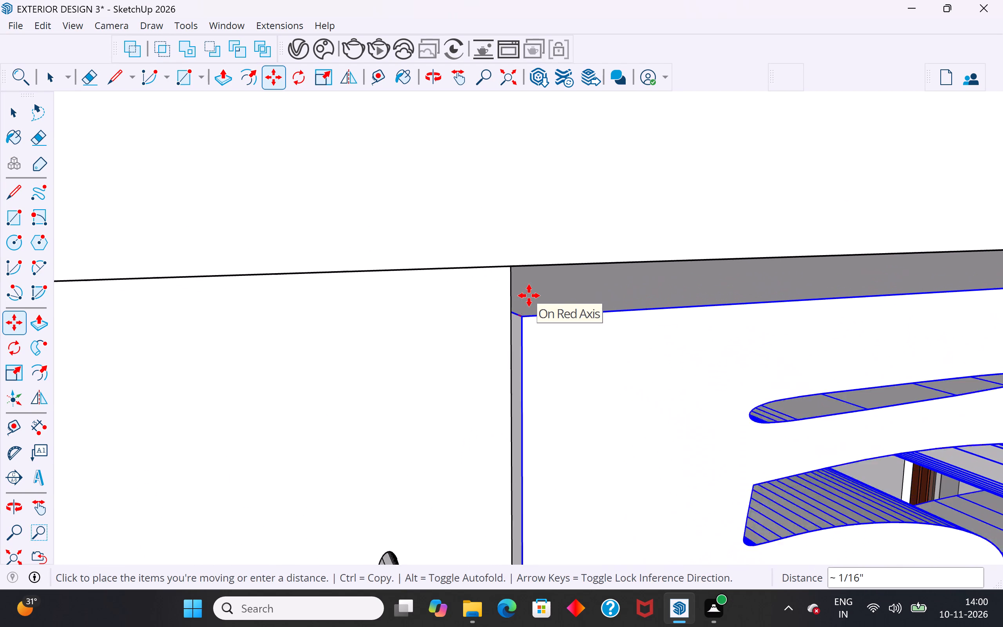
{"action": "scroll", "coordinate": [529, 295], "scroll_direction": "up", "scroll_amount": 2}
{"action": "left_click", "coordinate": [500, 263]}
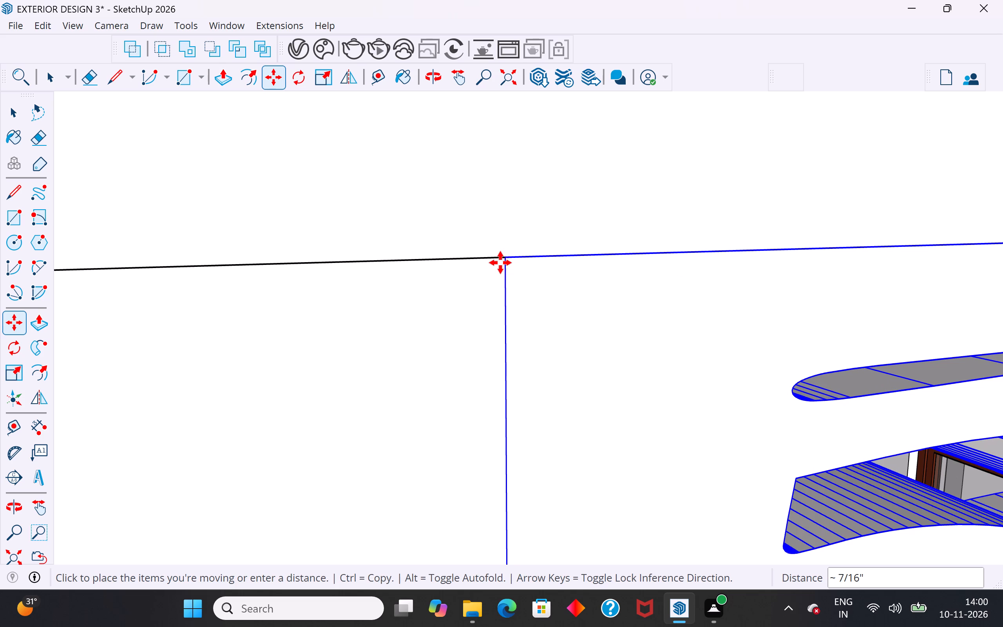
{"action": "scroll", "coordinate": [460, 335], "scroll_direction": "down", "scroll_amount": 20}
{"action": "scroll", "coordinate": [460, 335], "scroll_direction": "down", "scroll_amount": 14}
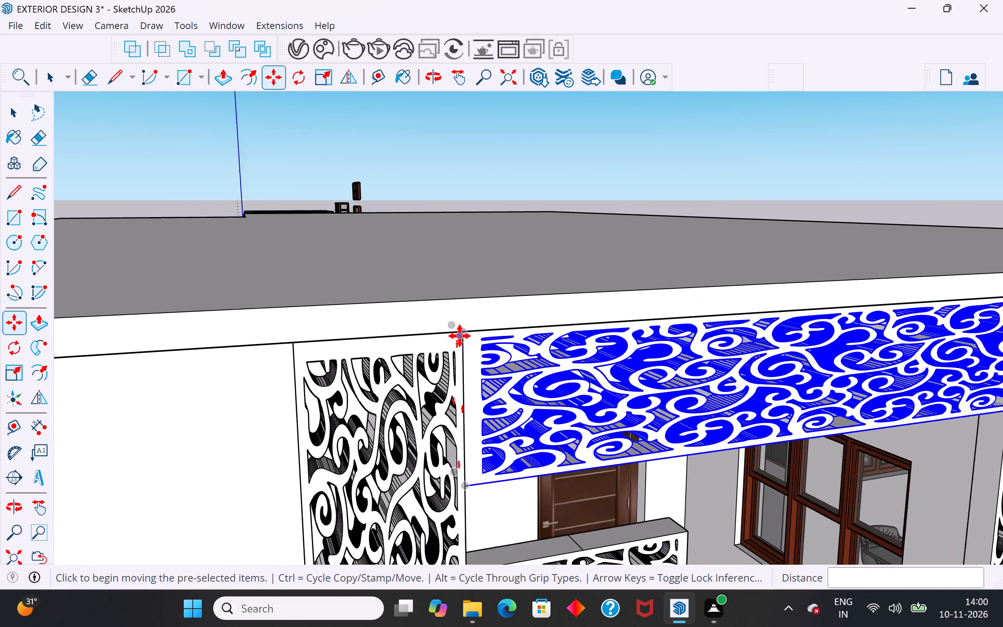
{"action": "scroll", "coordinate": [460, 336], "scroll_direction": "down", "scroll_amount": 7}
{"action": "left_click", "coordinate": [15, 112]}
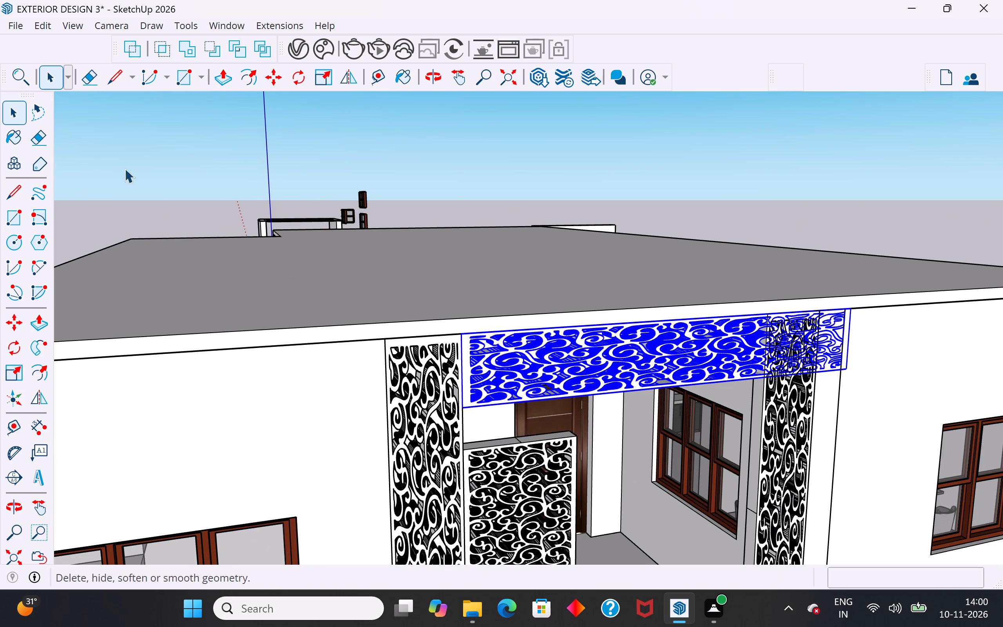
{"action": "left_click", "coordinate": [159, 197]}
Scale the horizontal jali panel's length to about 0.76 so it ends at the inner edge of the opposite column.
{"action": "middle_click_drag", "start_coordinate": [487, 335], "coordinate": [311, 328]}
{"action": "left_click", "coordinate": [552, 357]}
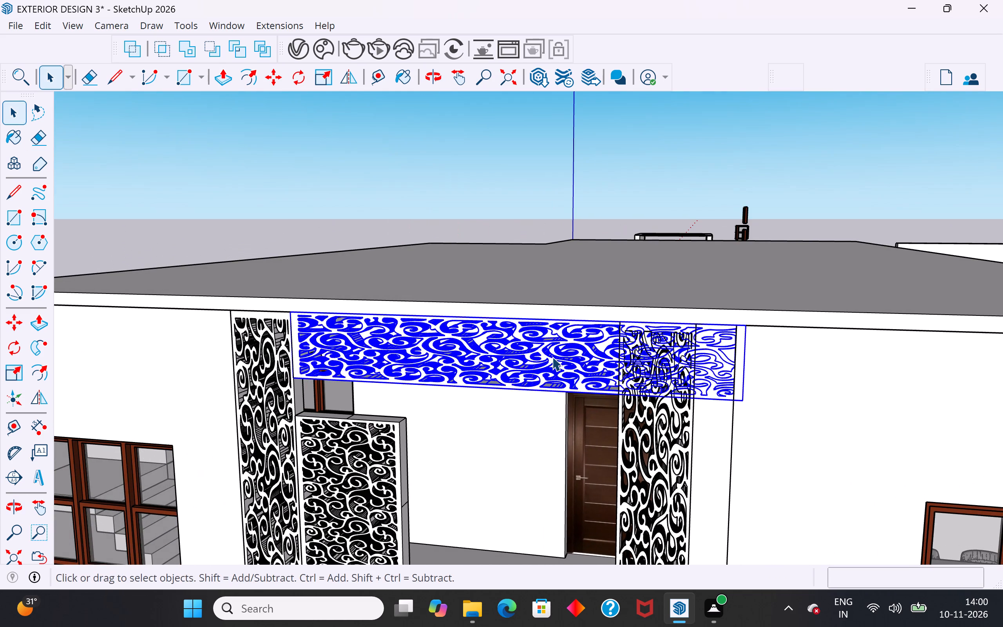
{"action": "key", "text": "s"}
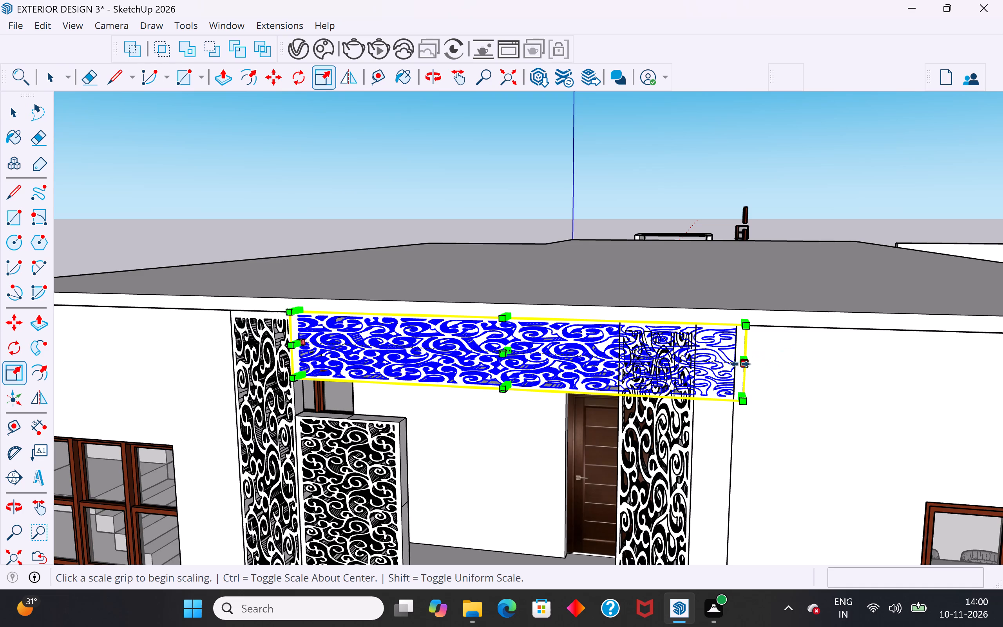
{"action": "scroll", "coordinate": [758, 359], "scroll_direction": "up", "scroll_amount": 15}
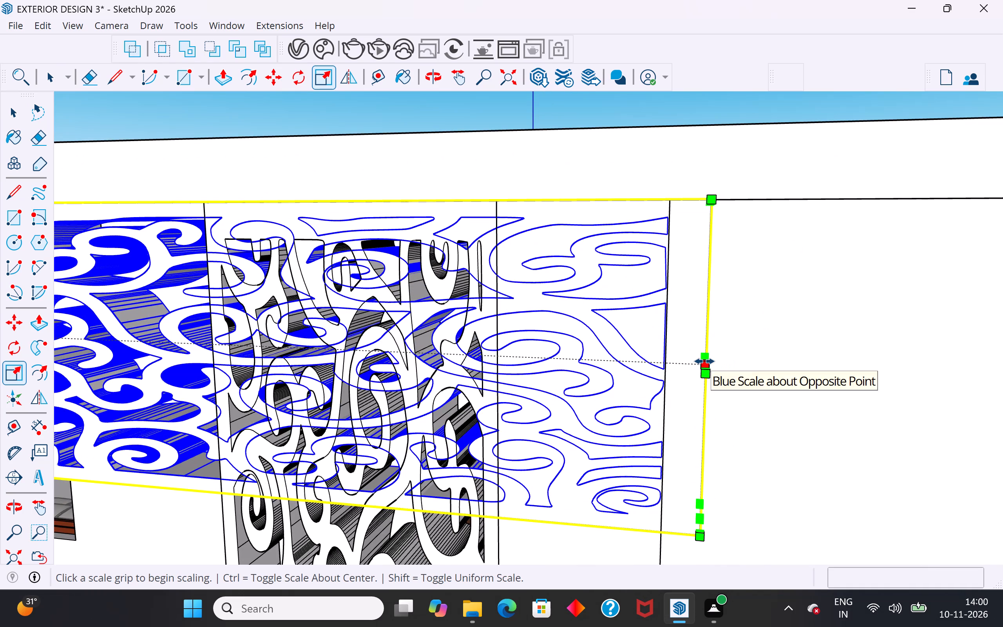
{"action": "left_click", "coordinate": [704, 361]}
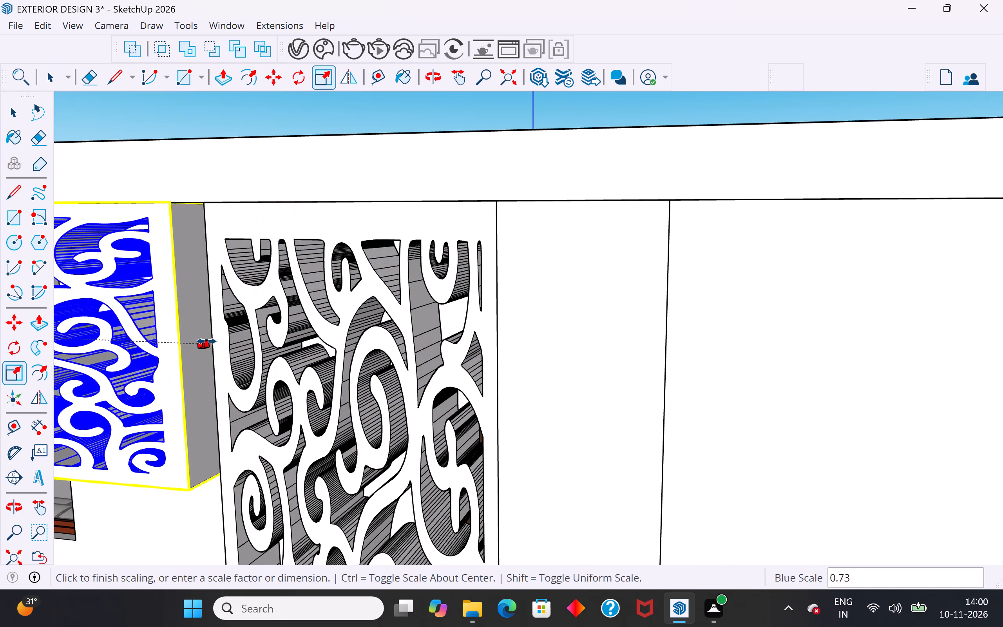
{"action": "scroll", "coordinate": [216, 348], "scroll_direction": "up", "scroll_amount": 4}
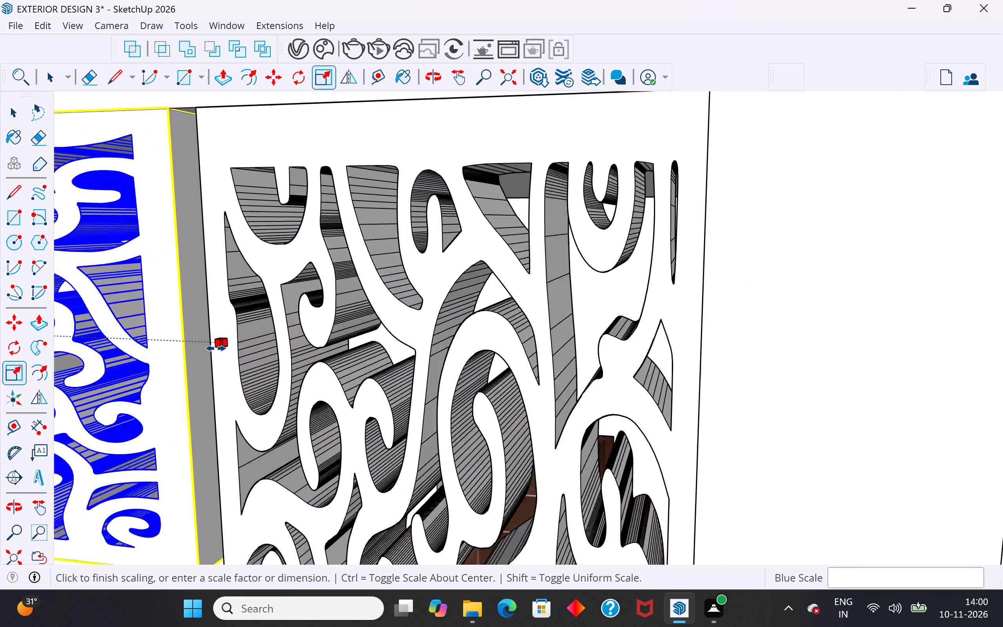
{"action": "scroll", "coordinate": [216, 348], "scroll_direction": "up", "scroll_amount": 5}
{"action": "left_click", "coordinate": [259, 362]}
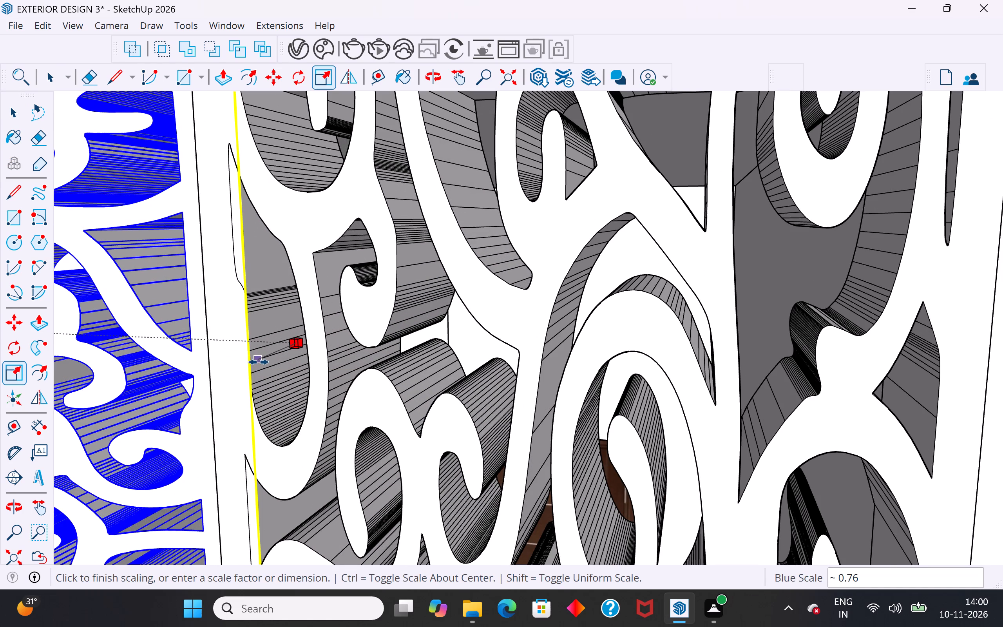
{"action": "scroll", "coordinate": [493, 307], "scroll_direction": "down", "scroll_amount": 20}
{"action": "scroll", "coordinate": [493, 307], "scroll_direction": "down", "scroll_amount": 8}
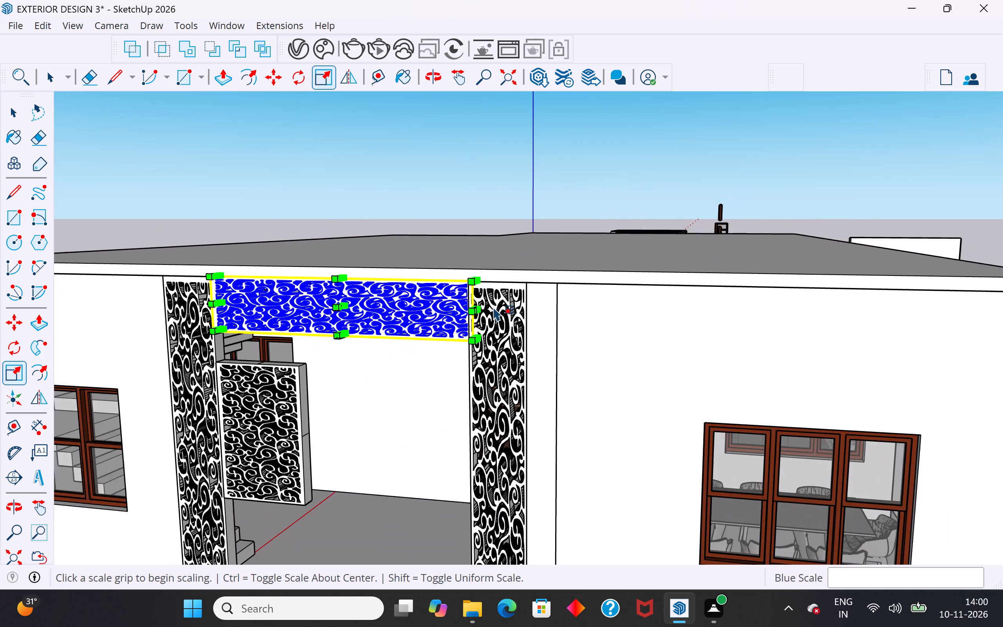
{"action": "left_click", "coordinate": [17, 116]}
{"action": "left_click", "coordinate": [263, 198]}
Scale the small jali panel's height to about 1.22 so its top edge meets the underside of the horizontal jali panel.
{"action": "middle_click_drag", "start_coordinate": [362, 376], "coordinate": [387, 364]}
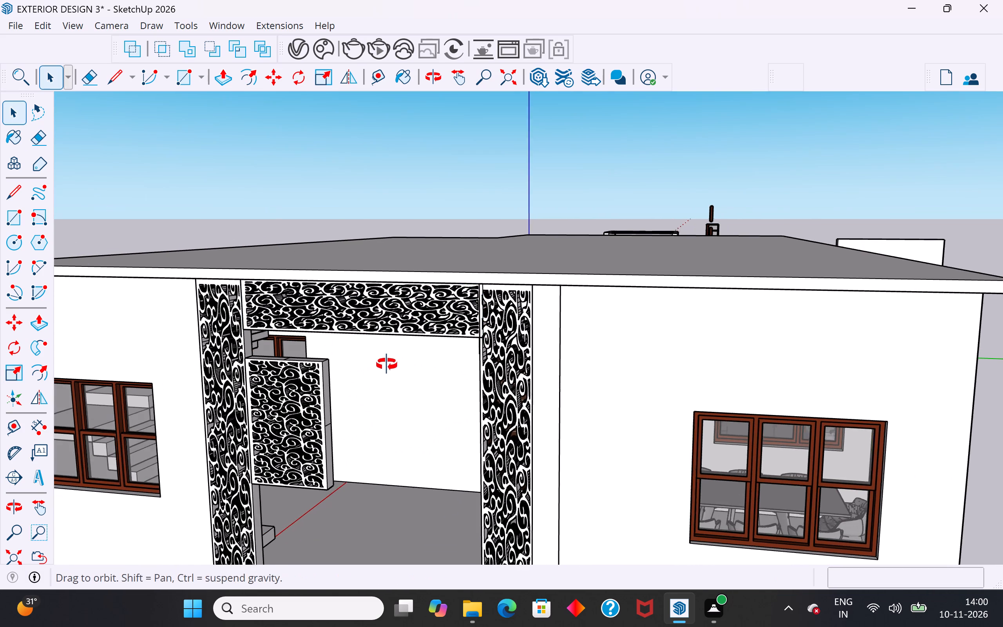
{"action": "middle_click_drag", "start_coordinate": [387, 364], "coordinate": [389, 363]}
{"action": "left_click", "coordinate": [353, 337]}
{"action": "scroll", "coordinate": [353, 337], "scroll_direction": "up", "scroll_amount": 6}
{"action": "middle_click_drag", "start_coordinate": [326, 350], "coordinate": [371, 366]}
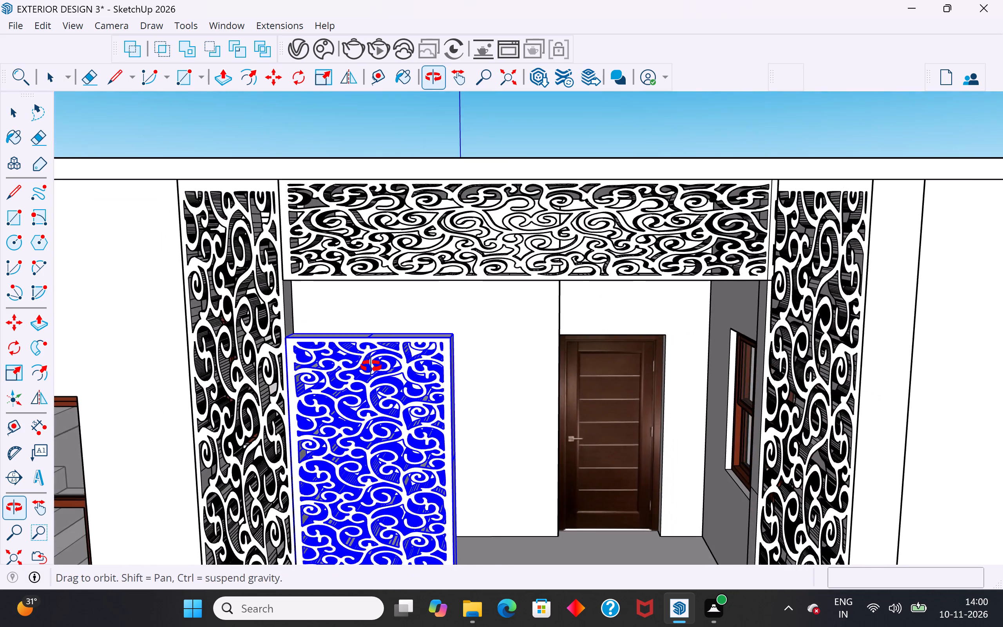
{"action": "middle_click_drag", "start_coordinate": [371, 366], "coordinate": [449, 395]}
{"action": "scroll", "coordinate": [448, 394], "scroll_direction": "up", "scroll_amount": 2}
{"action": "key", "text": "s"}
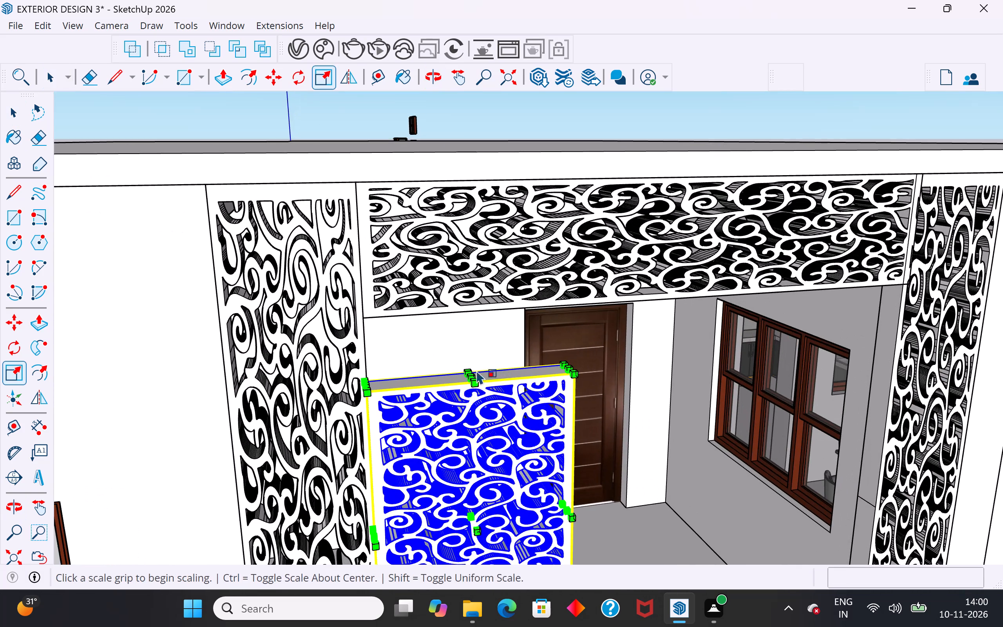
{"action": "scroll", "coordinate": [473, 368], "scroll_direction": "up", "scroll_amount": 3}
{"action": "left_click", "coordinate": [465, 388]}
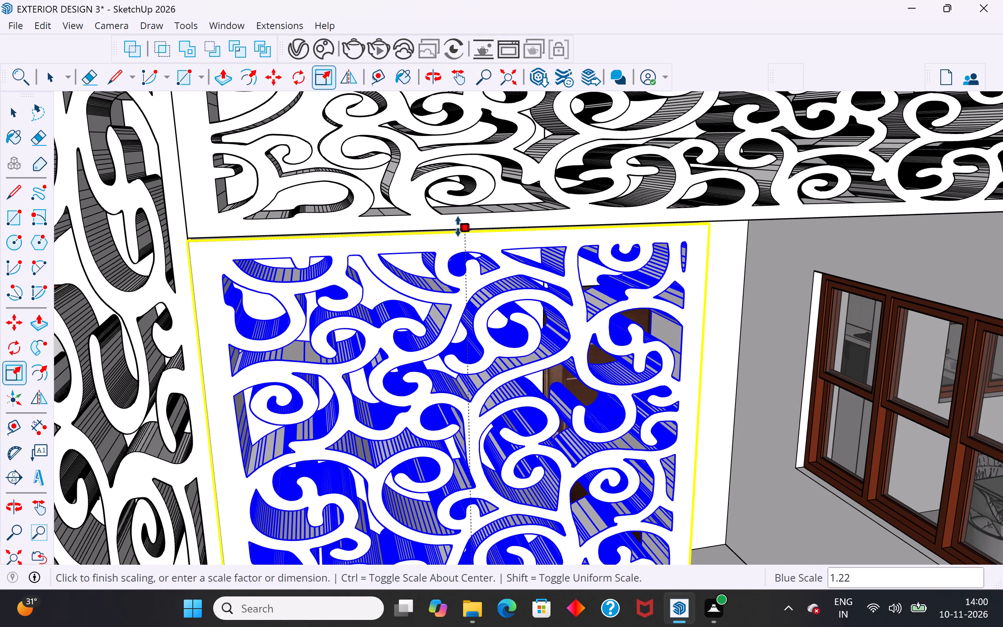
{"action": "left_click", "coordinate": [458, 227]}
{"action": "middle_click_drag", "start_coordinate": [609, 315], "coordinate": [202, 302]}
{"action": "left_click", "coordinate": [9, 116]}
{"action": "left_click", "coordinate": [145, 182]}
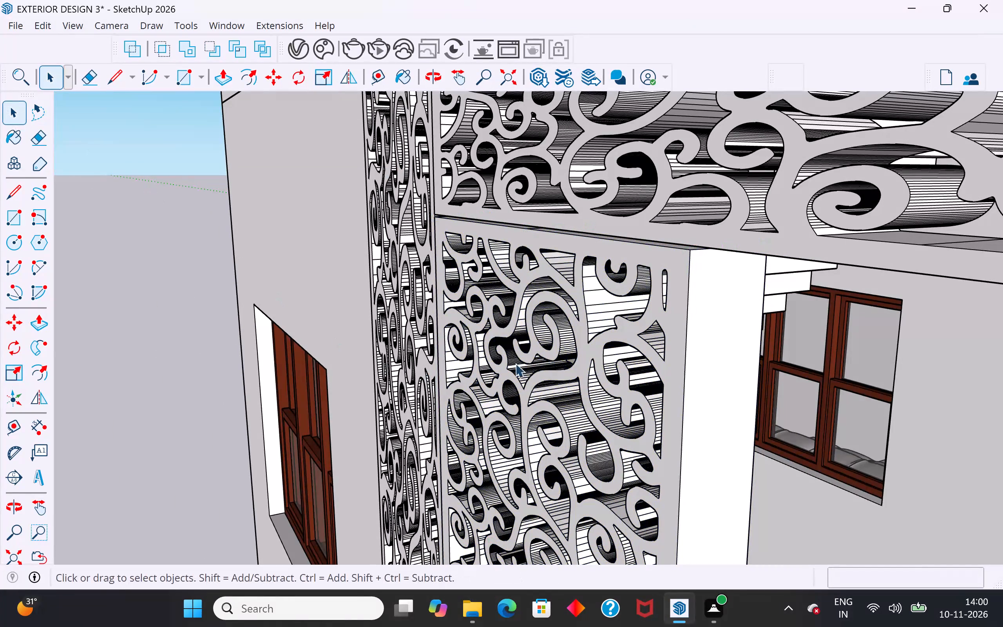
Scale down the small jali panel's thickness from its back face to leave a thin screen flush with the porch front.
{"action": "left_click", "coordinate": [578, 341]}
{"action": "scroll", "coordinate": [578, 341], "scroll_direction": "down", "scroll_amount": 4}
{"action": "middle_click_drag", "start_coordinate": [629, 366], "coordinate": [583, 333]}
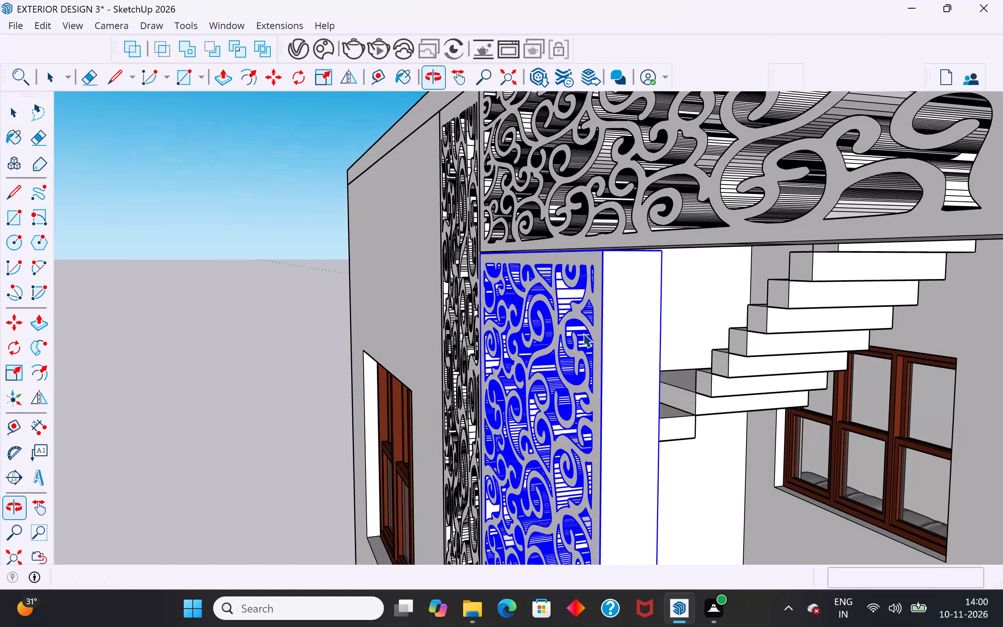
{"action": "key", "text": "s"}
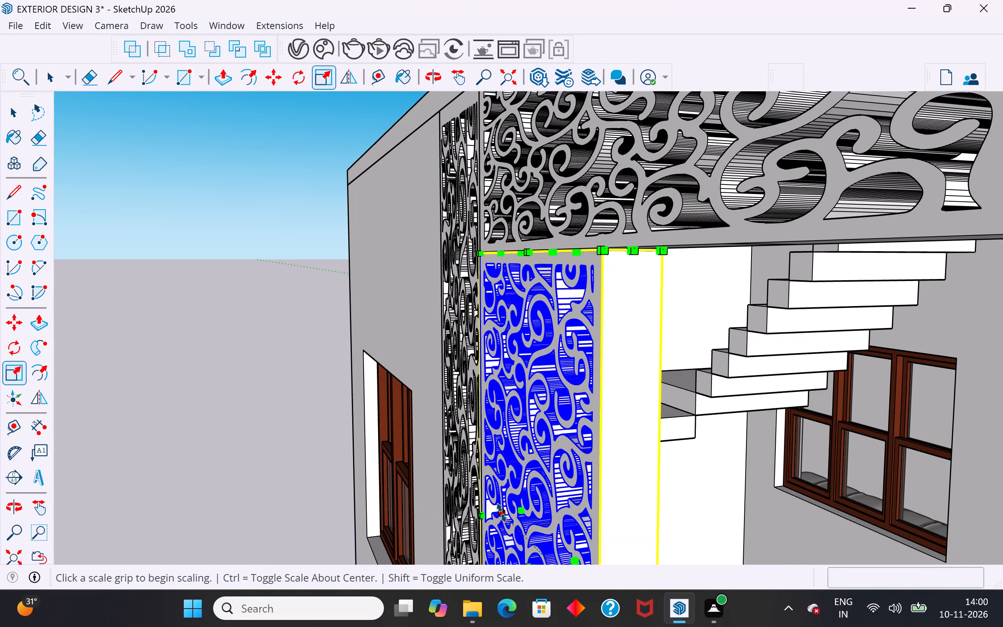
{"action": "middle_click_drag", "start_coordinate": [607, 459], "coordinate": [565, 449]}
{"action": "scroll", "coordinate": [539, 258], "scroll_direction": "down", "scroll_amount": 4}
{"action": "scroll", "coordinate": [551, 318], "scroll_direction": "down", "scroll_amount": 9}
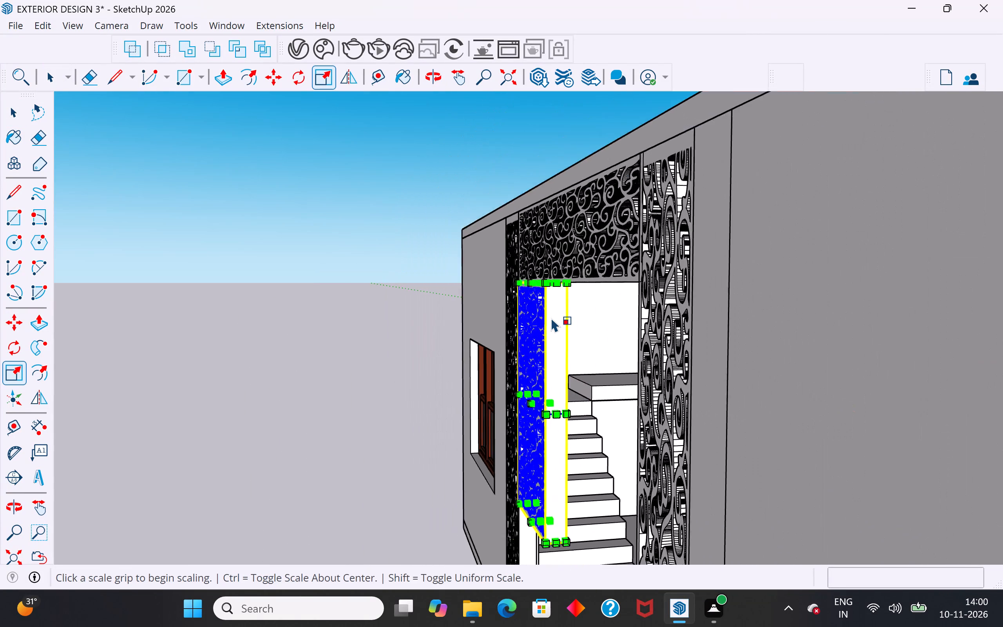
{"action": "scroll", "coordinate": [551, 318], "scroll_direction": "down", "scroll_amount": 2}
{"action": "middle_click_drag", "start_coordinate": [559, 386], "coordinate": [542, 396]}
{"action": "scroll", "coordinate": [542, 396], "scroll_direction": "up", "scroll_amount": 12}
{"action": "middle_click_drag", "start_coordinate": [546, 419], "coordinate": [508, 418]}
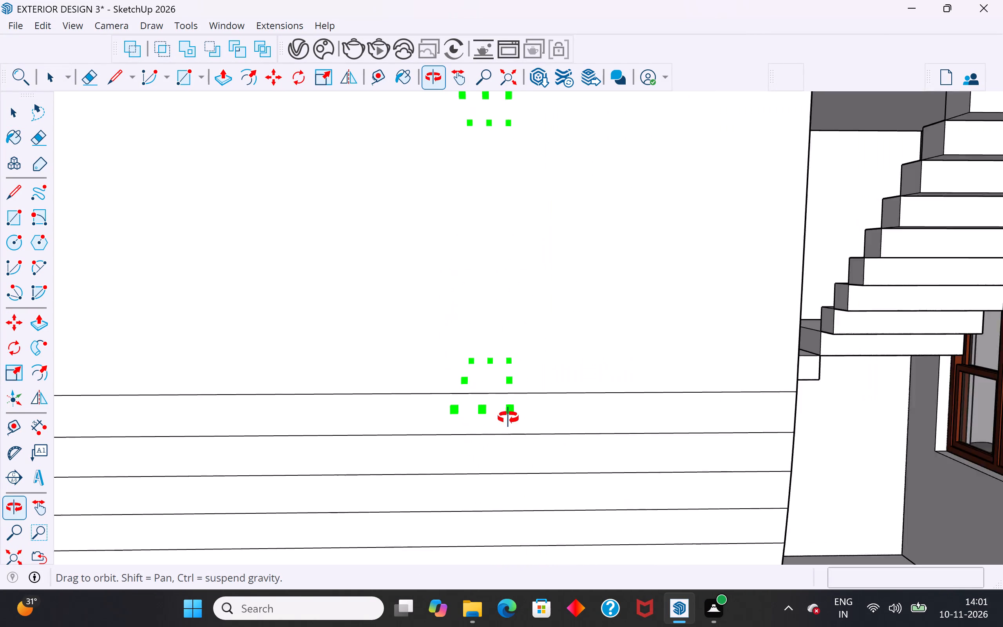
{"action": "middle_click_drag", "start_coordinate": [508, 418], "coordinate": [486, 404]}
{"action": "left_click", "coordinate": [502, 372]}
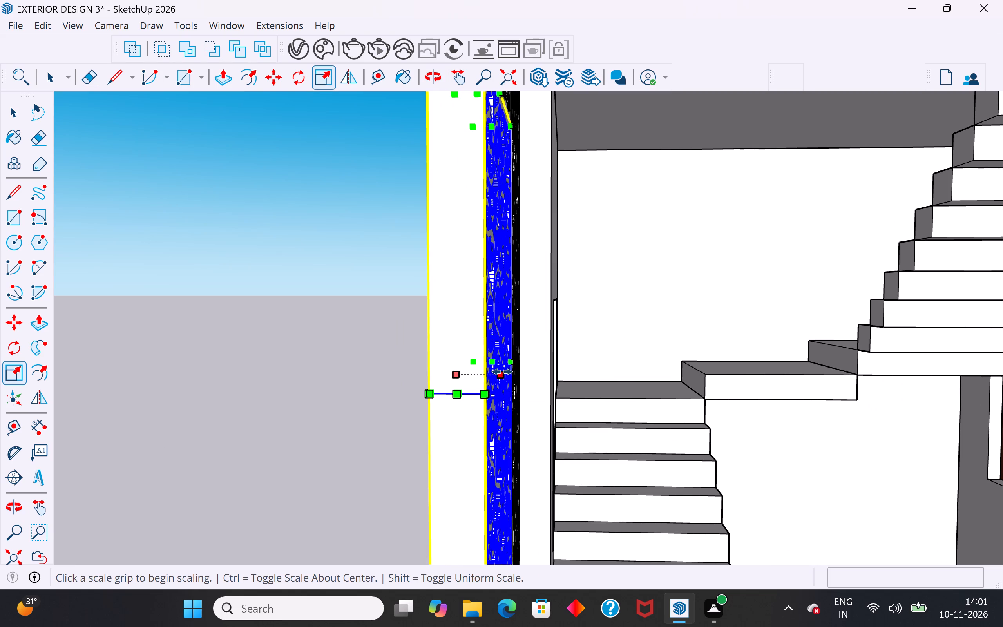
{"action": "left_click", "coordinate": [454, 371]}
{"action": "middle_click_drag", "start_coordinate": [388, 452], "coordinate": [406, 458]}
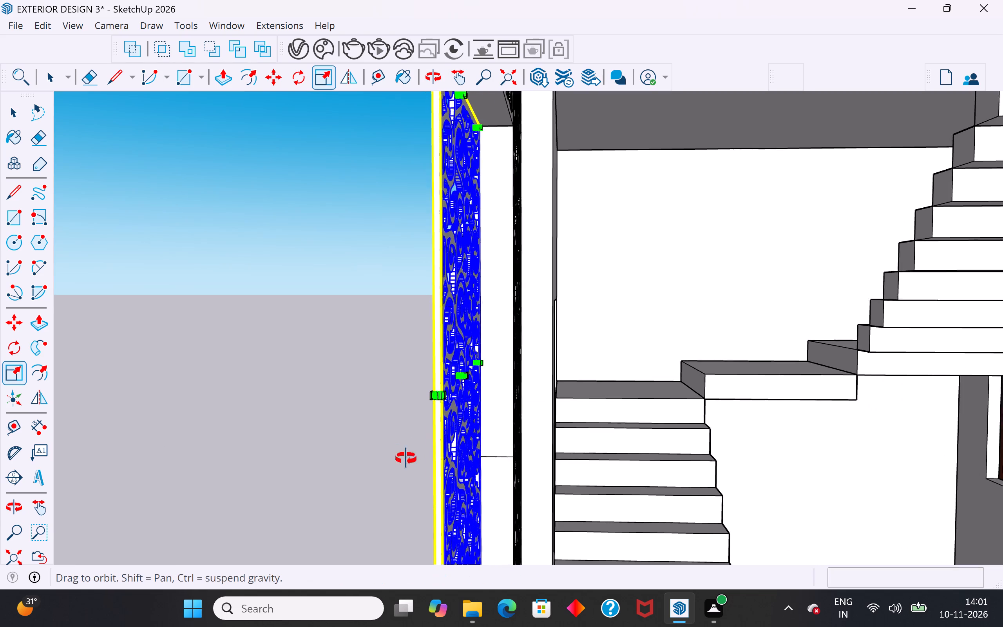
{"action": "middle_click_drag", "start_coordinate": [406, 458], "coordinate": [680, 482]}
{"action": "scroll", "coordinate": [494, 462], "scroll_direction": "down", "scroll_amount": 5}
{"action": "middle_click_drag", "start_coordinate": [496, 463], "coordinate": [570, 485]}
{"action": "left_click", "coordinate": [12, 117]}
{"action": "left_click", "coordinate": [221, 277]}
Examine the fit of the porch's jali columns, top panel and side screen from the front and from the side.
{"action": "scroll", "coordinate": [608, 385], "scroll_direction": "down", "scroll_amount": 4}
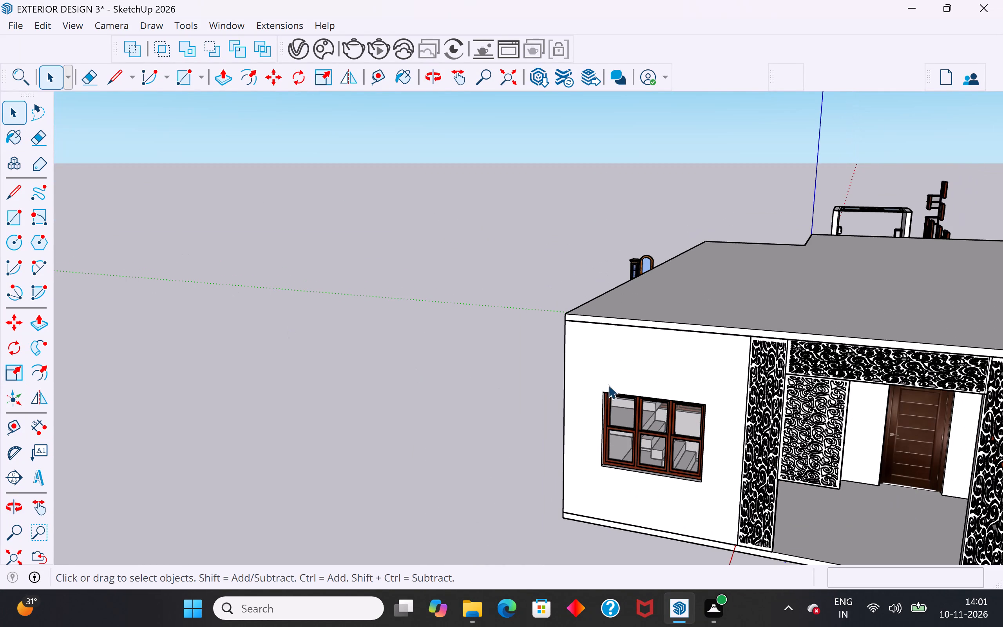
{"action": "middle_click_drag", "start_coordinate": [498, 420], "coordinate": [577, 410]}
{"action": "scroll", "coordinate": [437, 468], "scroll_direction": "down", "scroll_amount": 4}
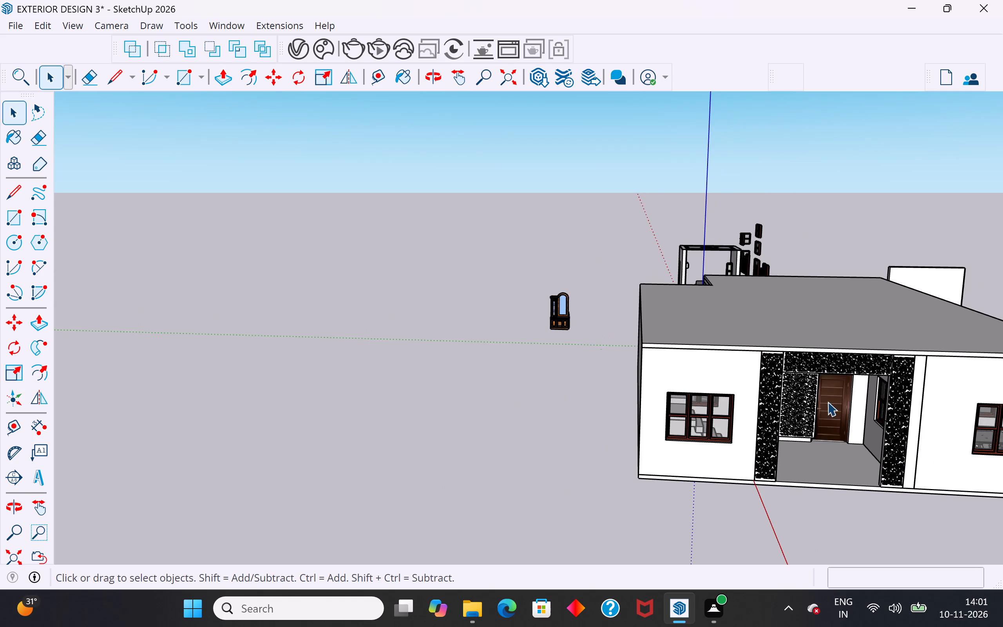
{"action": "scroll", "coordinate": [842, 388], "scroll_direction": "up", "scroll_amount": 3}
{"action": "scroll", "coordinate": [457, 378], "scroll_direction": "down", "scroll_amount": 4}
{"action": "middle_click_drag", "start_coordinate": [672, 460], "coordinate": [720, 418]}
{"action": "scroll", "coordinate": [774, 367], "scroll_direction": "up", "scroll_amount": 4}
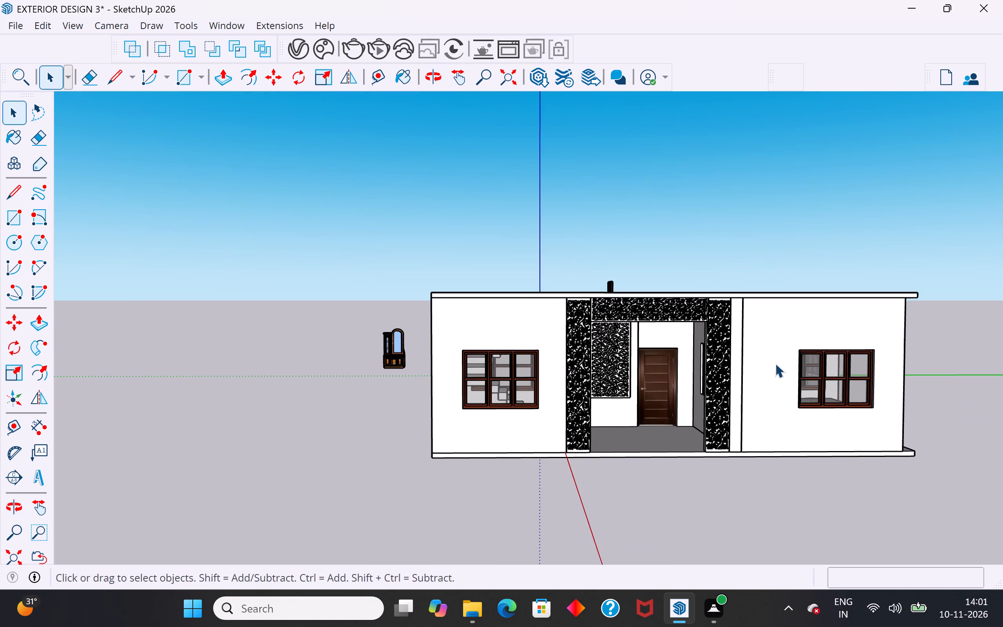
{"action": "scroll", "coordinate": [739, 355], "scroll_direction": "up", "scroll_amount": 3}
{"action": "middle_click_drag", "start_coordinate": [715, 363], "coordinate": [668, 367]}
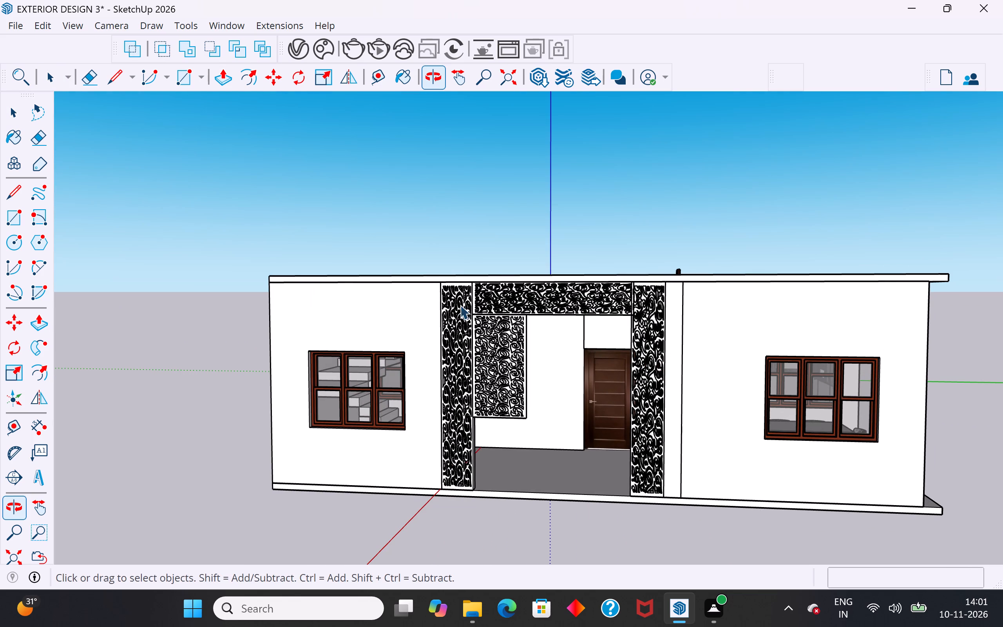
{"action": "scroll", "coordinate": [457, 301], "scroll_direction": "up", "scroll_amount": 8}
{"action": "middle_click_drag", "start_coordinate": [622, 357], "coordinate": [553, 339]}
{"action": "scroll", "coordinate": [725, 323], "scroll_direction": "down", "scroll_amount": 5}
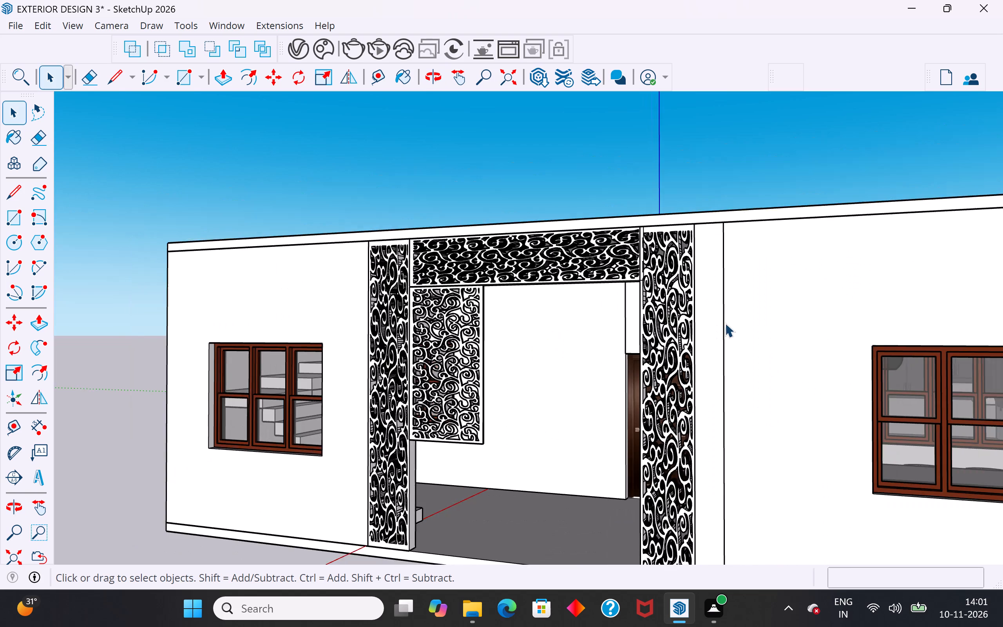
{"action": "scroll", "coordinate": [725, 323], "scroll_direction": "down", "scroll_amount": 5}
{"action": "middle_click_drag", "start_coordinate": [672, 372], "coordinate": [576, 388]}
{"action": "scroll", "coordinate": [447, 330], "scroll_direction": "up", "scroll_amount": 12}
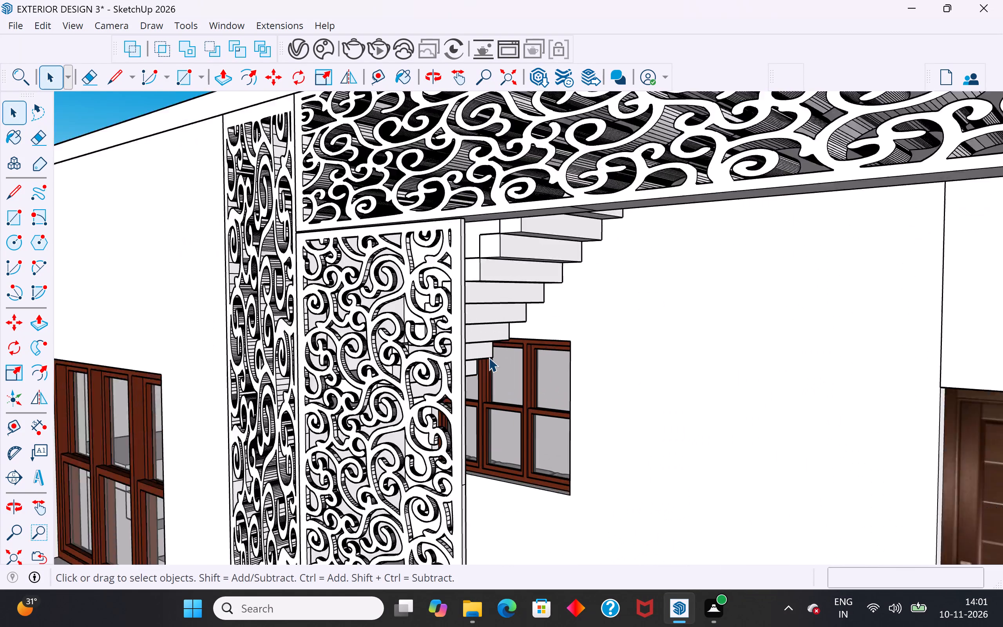
{"action": "scroll", "coordinate": [489, 357], "scroll_direction": "up", "scroll_amount": 2}
{"action": "middle_click_drag", "start_coordinate": [524, 327], "coordinate": [482, 322]}
{"action": "scroll", "coordinate": [654, 345], "scroll_direction": "down", "scroll_amount": 12}
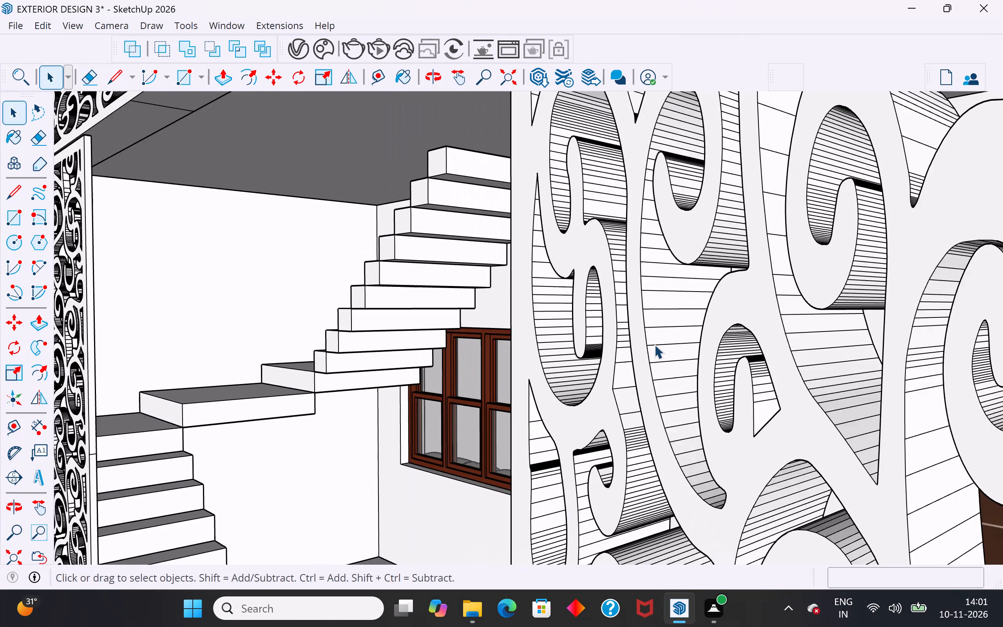
{"action": "scroll", "coordinate": [654, 344], "scroll_direction": "down", "scroll_amount": 10}
Scale down the depth of the jali column beside the side screen from its back face to make it a thin panel.
{"action": "left_click", "coordinate": [208, 349]}
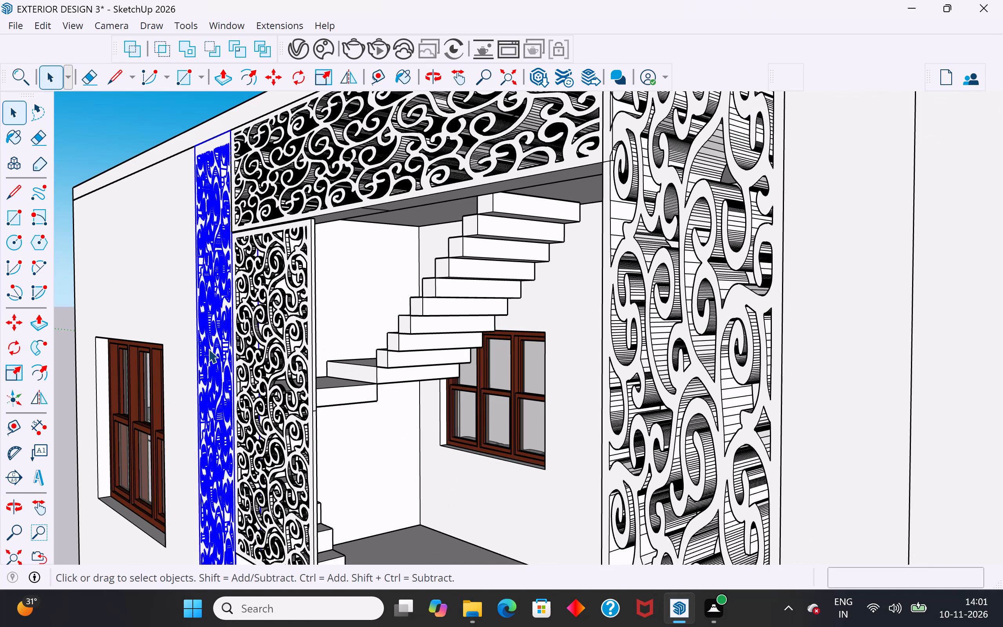
{"action": "key", "text": "s"}
{"action": "middle_click_drag", "start_coordinate": [312, 417], "coordinate": [284, 422]}
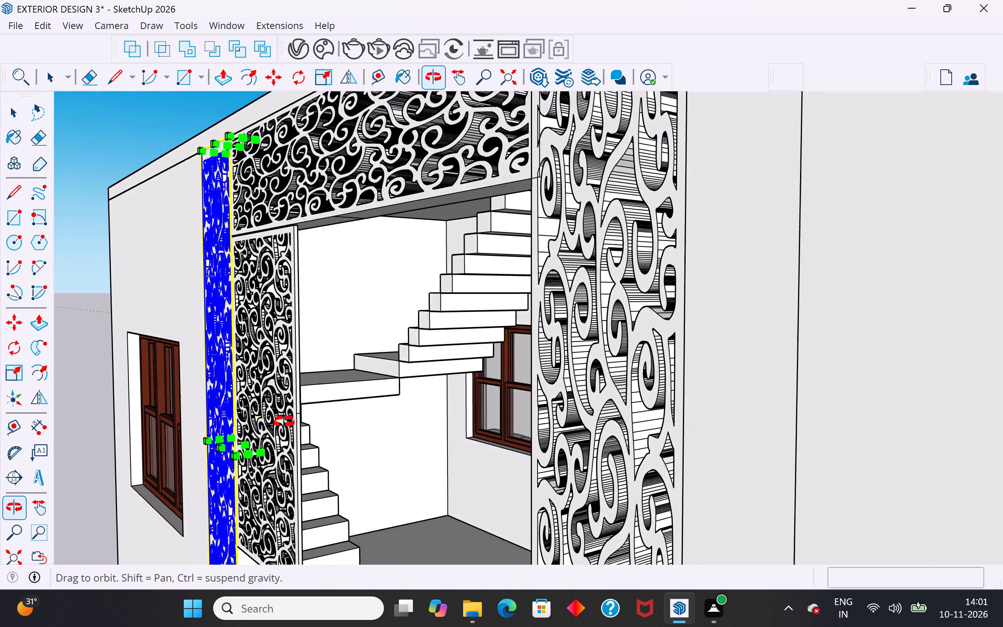
{"action": "middle_click_drag", "start_coordinate": [284, 422], "coordinate": [231, 428]}
{"action": "scroll", "coordinate": [231, 419], "scroll_direction": "up", "scroll_amount": 5}
{"action": "middle_click_drag", "start_coordinate": [268, 437], "coordinate": [234, 447]}
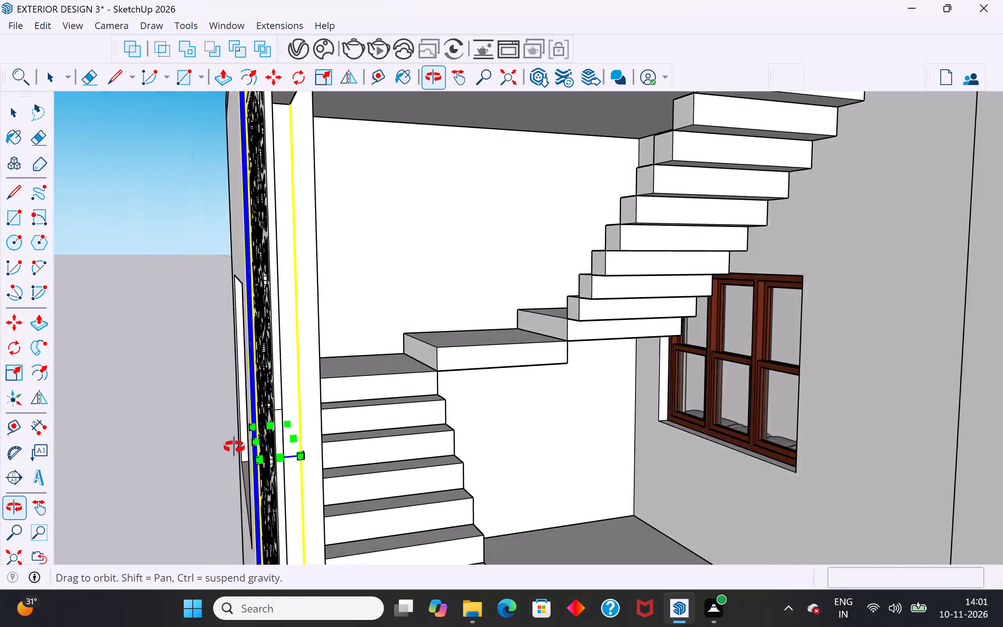
{"action": "middle_click_drag", "start_coordinate": [234, 447], "coordinate": [239, 462]}
{"action": "scroll", "coordinate": [245, 439], "scroll_direction": "up", "scroll_amount": 5}
{"action": "scroll", "coordinate": [247, 437], "scroll_direction": "down", "scroll_amount": 1}
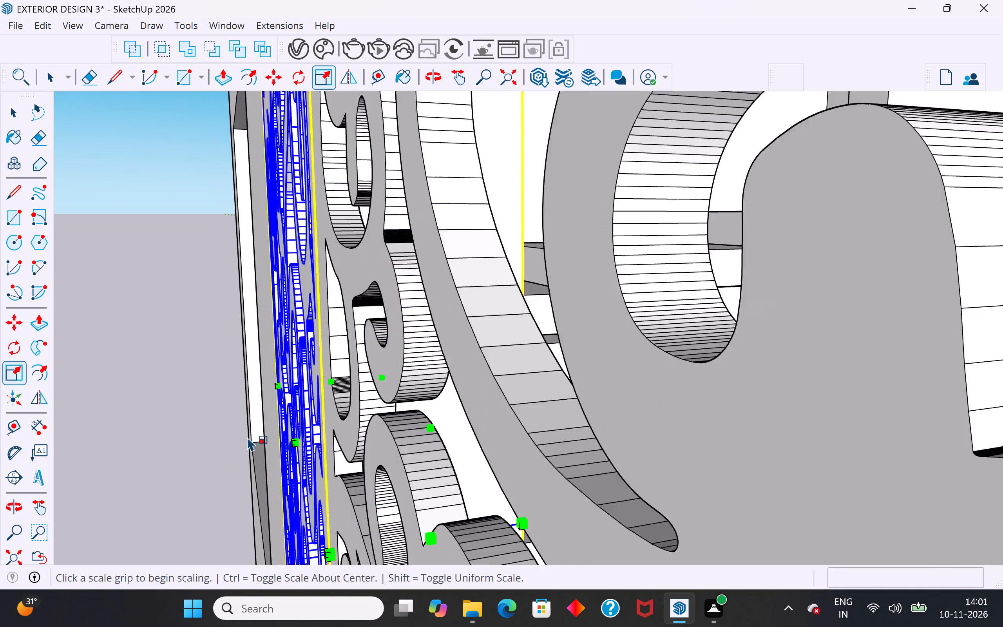
{"action": "scroll", "coordinate": [247, 437], "scroll_direction": "down", "scroll_amount": 5}
{"action": "middle_click_drag", "start_coordinate": [277, 449], "coordinate": [268, 456]}
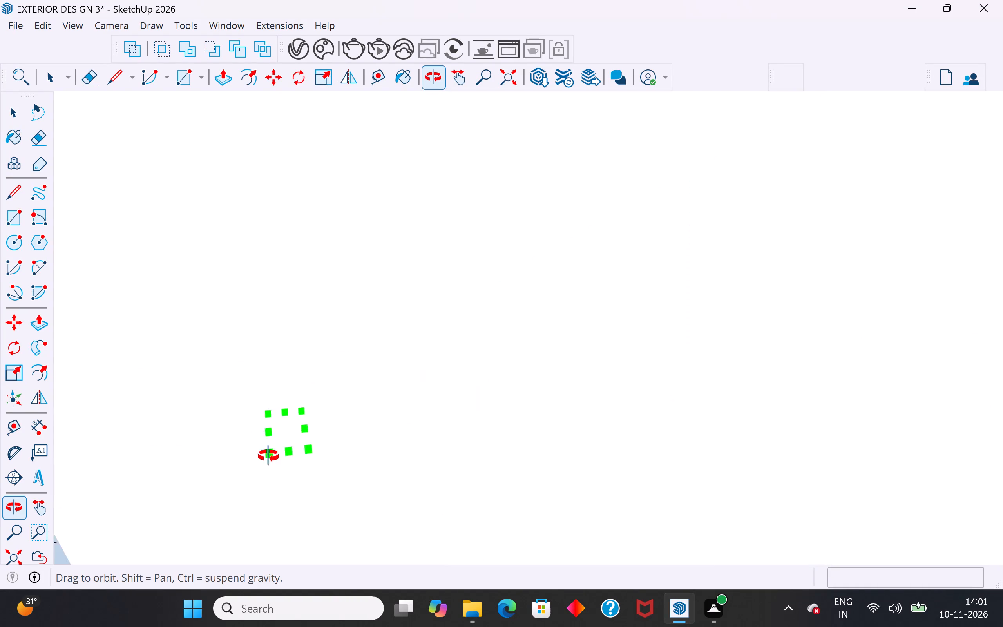
{"action": "middle_click_drag", "start_coordinate": [268, 456], "coordinate": [274, 456]}
{"action": "scroll", "coordinate": [285, 444], "scroll_direction": "up", "scroll_amount": 3}
{"action": "left_click", "coordinate": [302, 430]}
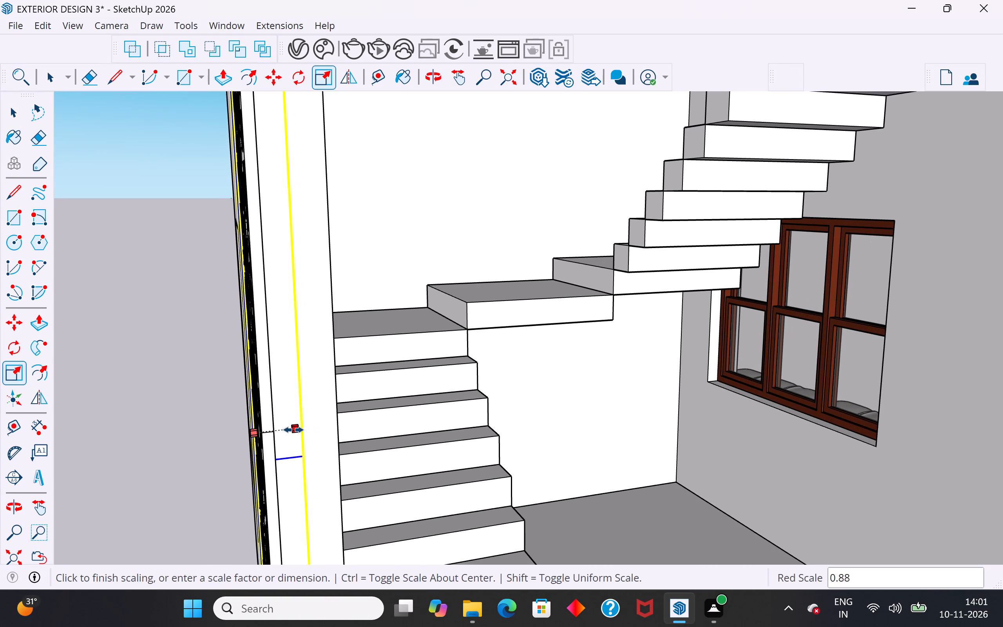
{"action": "left_click", "coordinate": [267, 435]}
{"action": "middle_click_drag", "start_coordinate": [282, 478], "coordinate": [565, 470]}
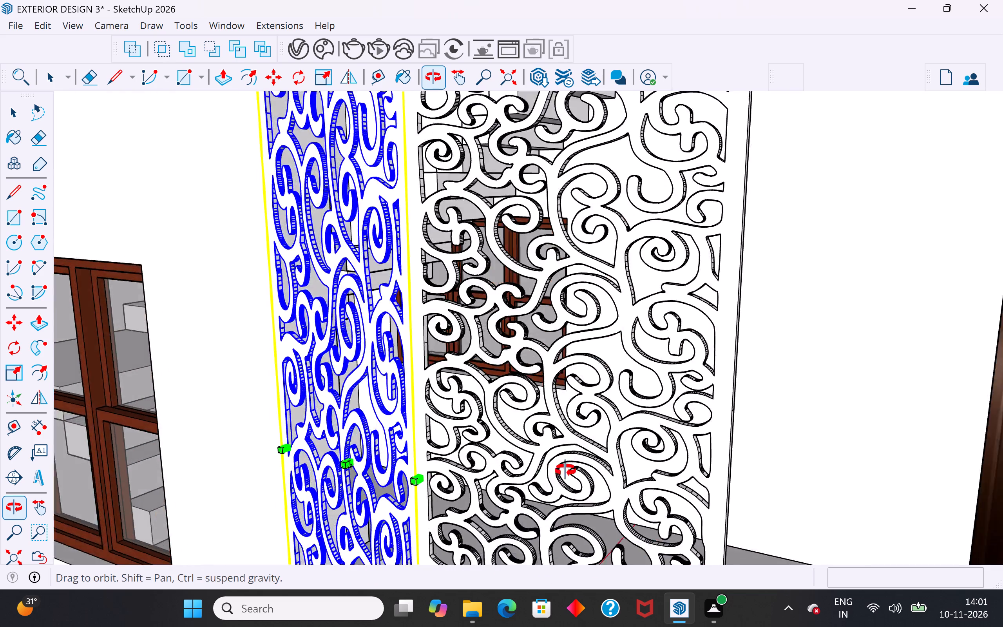
{"action": "middle_click_drag", "start_coordinate": [565, 470], "coordinate": [605, 465]}
{"action": "scroll", "coordinate": [598, 457], "scroll_direction": "down", "scroll_amount": 11}
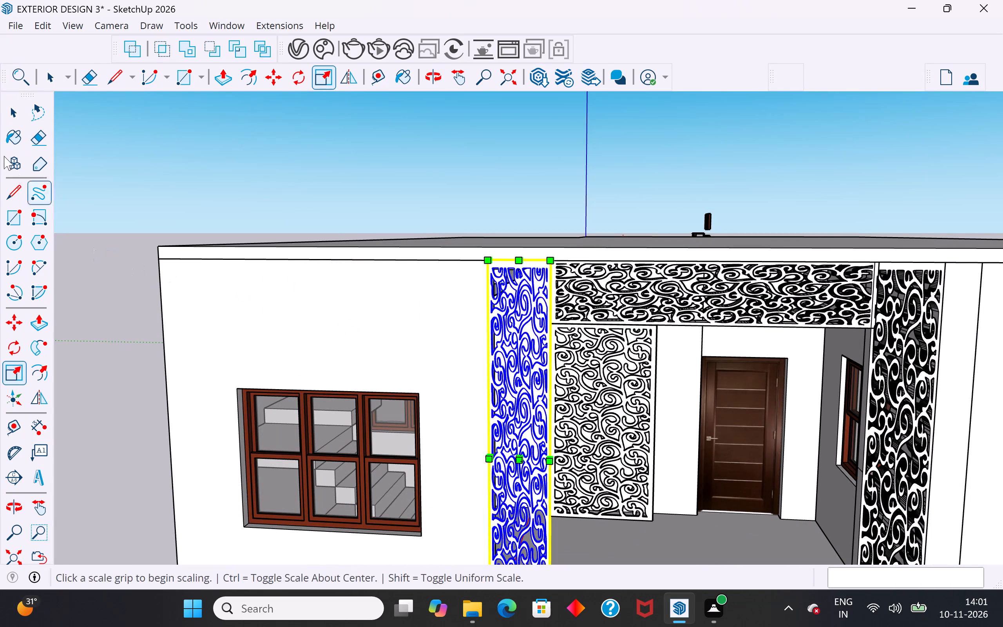
{"action": "left_click", "coordinate": [20, 111]}
{"action": "left_click", "coordinate": [184, 187]}
Examine the finished porch frame and the opposite jali column from the front and around the house.
{"action": "scroll", "coordinate": [433, 221], "scroll_direction": "down", "scroll_amount": 5}
{"action": "middle_click_drag", "start_coordinate": [482, 271], "coordinate": [509, 274]}
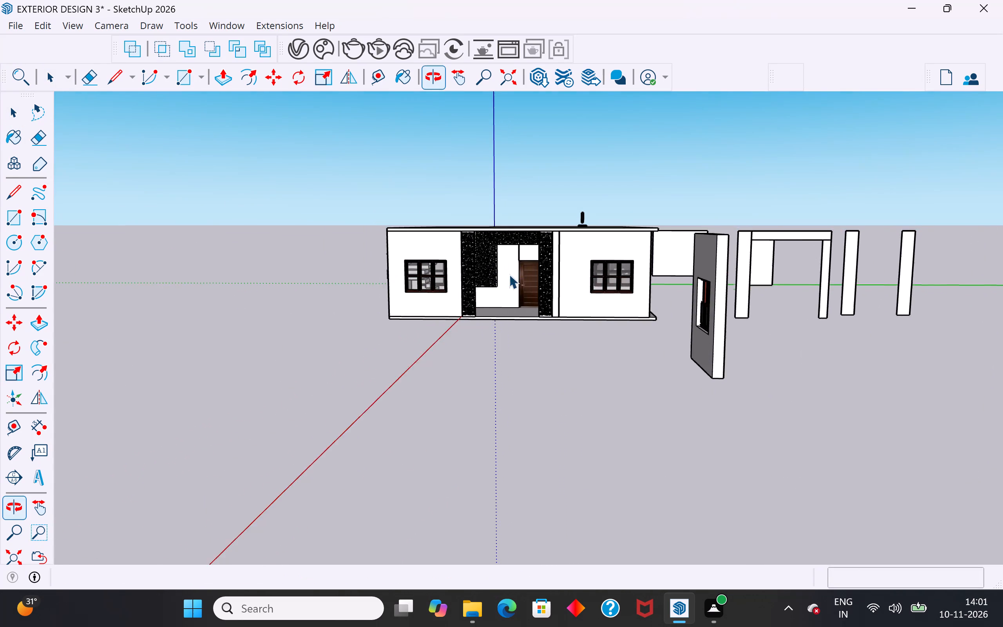
{"action": "scroll", "coordinate": [488, 238], "scroll_direction": "up", "scroll_amount": 16}
{"action": "middle_click_drag", "start_coordinate": [526, 248], "coordinate": [543, 246]}
{"action": "scroll", "coordinate": [543, 246], "scroll_direction": "up", "scroll_amount": 1}
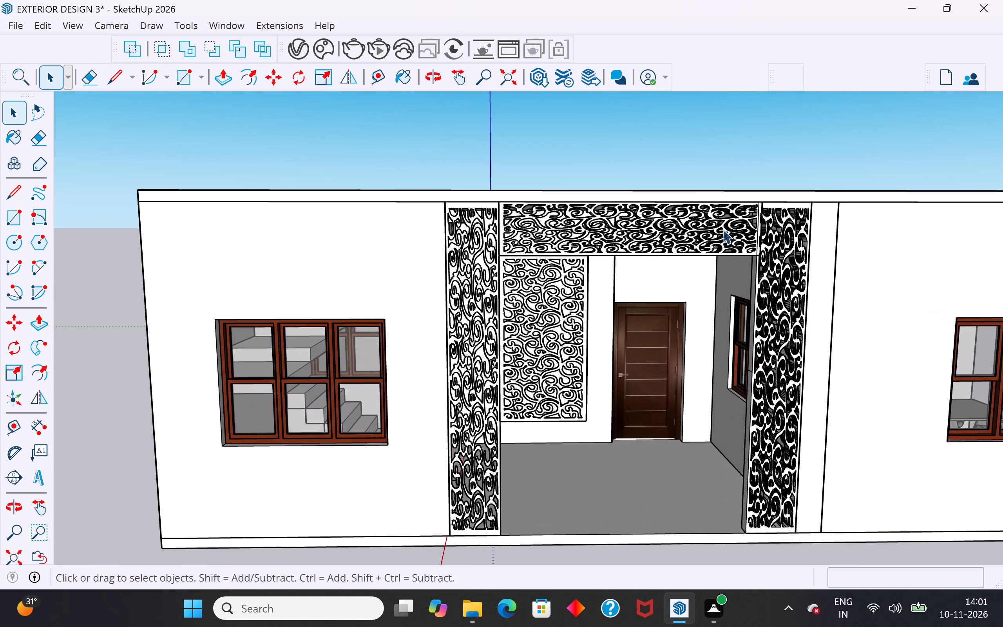
{"action": "left_click", "coordinate": [790, 298]}
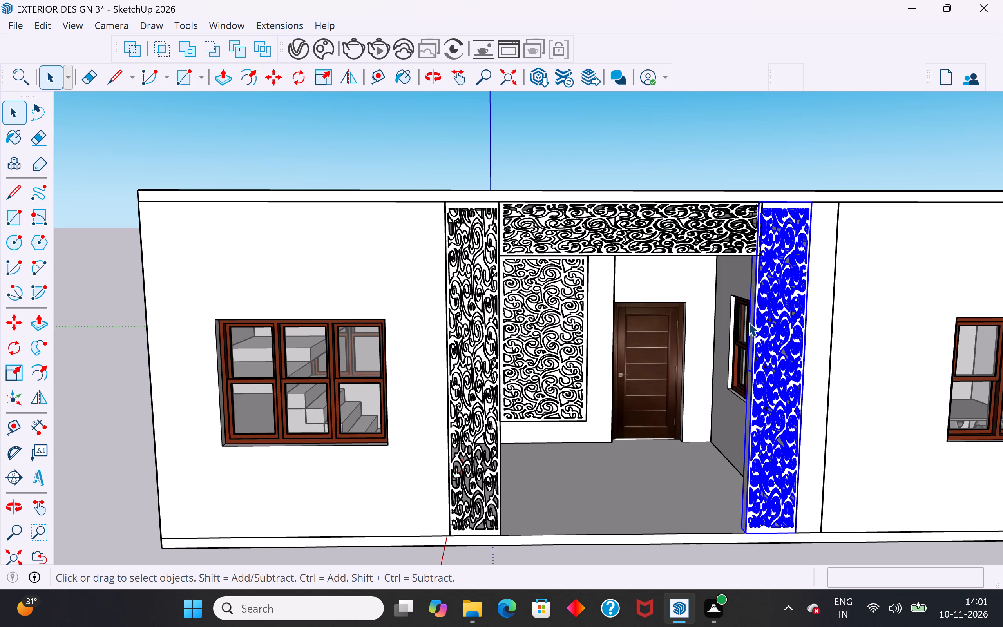
{"action": "middle_click_drag", "start_coordinate": [708, 390], "coordinate": [740, 403]}
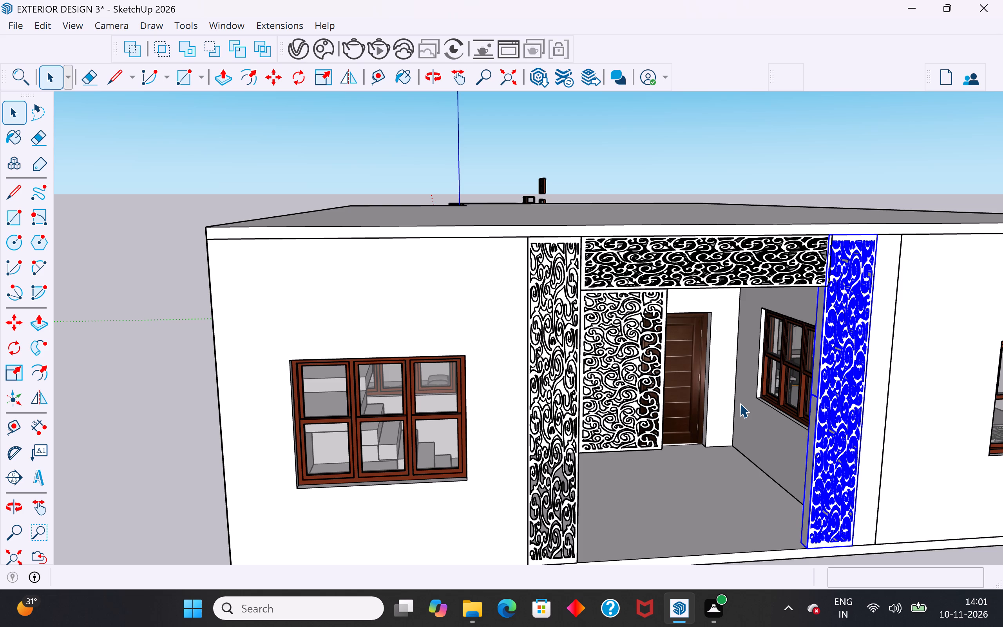
{"action": "middle_click_drag", "start_coordinate": [740, 369], "coordinate": [851, 371]}
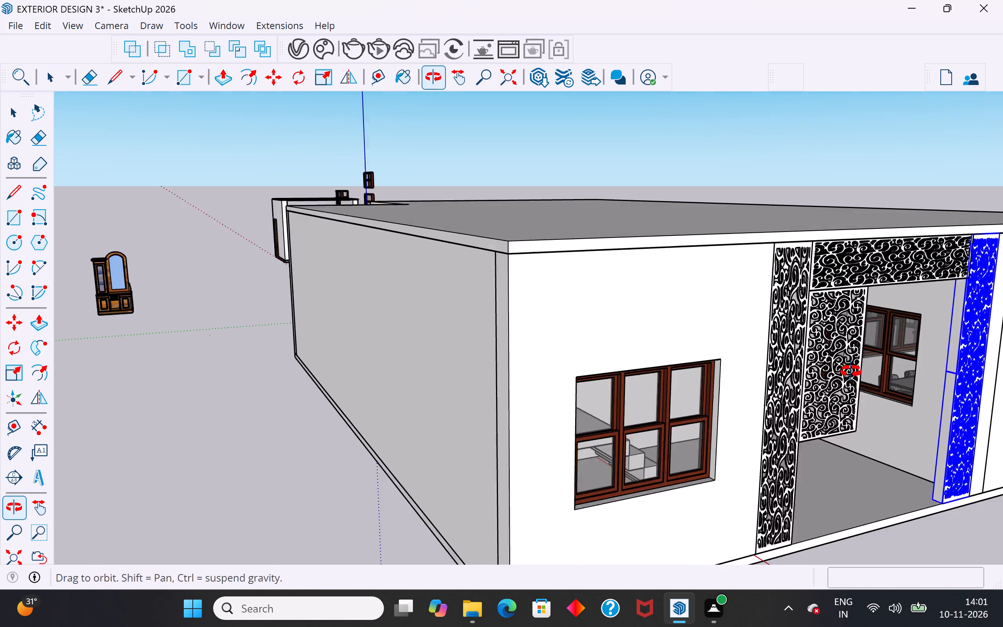
{"action": "middle_click_drag", "start_coordinate": [851, 371], "coordinate": [871, 375]}
{"action": "scroll", "coordinate": [971, 372], "scroll_direction": "up", "scroll_amount": 4}
{"action": "scroll", "coordinate": [594, 445], "scroll_direction": "down", "scroll_amount": 11}
{"action": "middle_click_drag", "start_coordinate": [673, 488], "coordinate": [769, 502]}
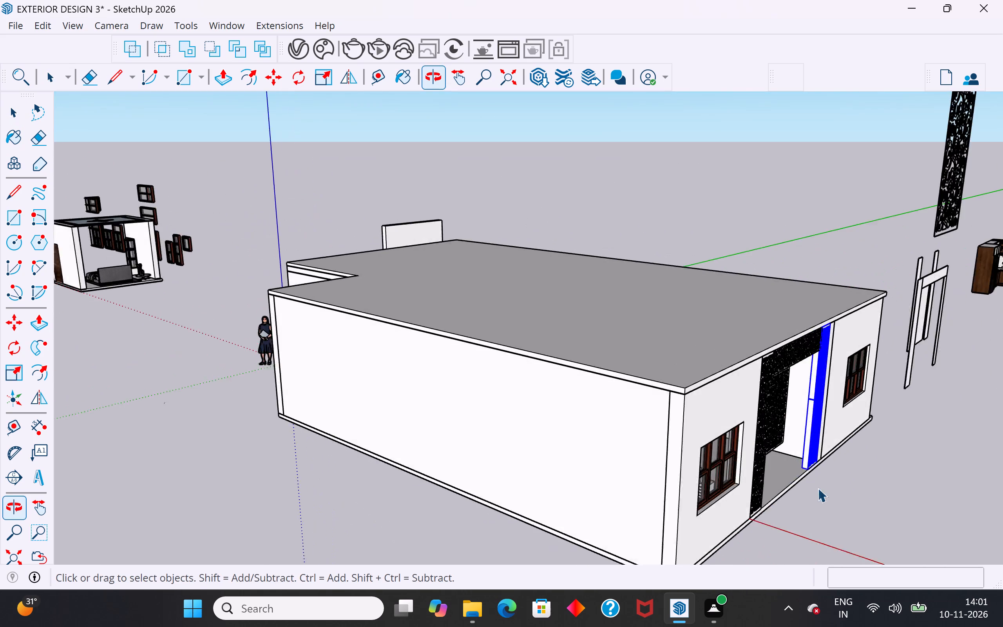
{"action": "scroll", "coordinate": [885, 431], "scroll_direction": "up", "scroll_amount": 9}
{"action": "left_click", "coordinate": [915, 449]}
Delete the stray horizontal edge across the inner side face of the jali column opposite the side screen.
{"action": "scroll", "coordinate": [651, 358], "scroll_direction": "up", "scroll_amount": 5}
{"action": "left_click", "coordinate": [697, 342]}
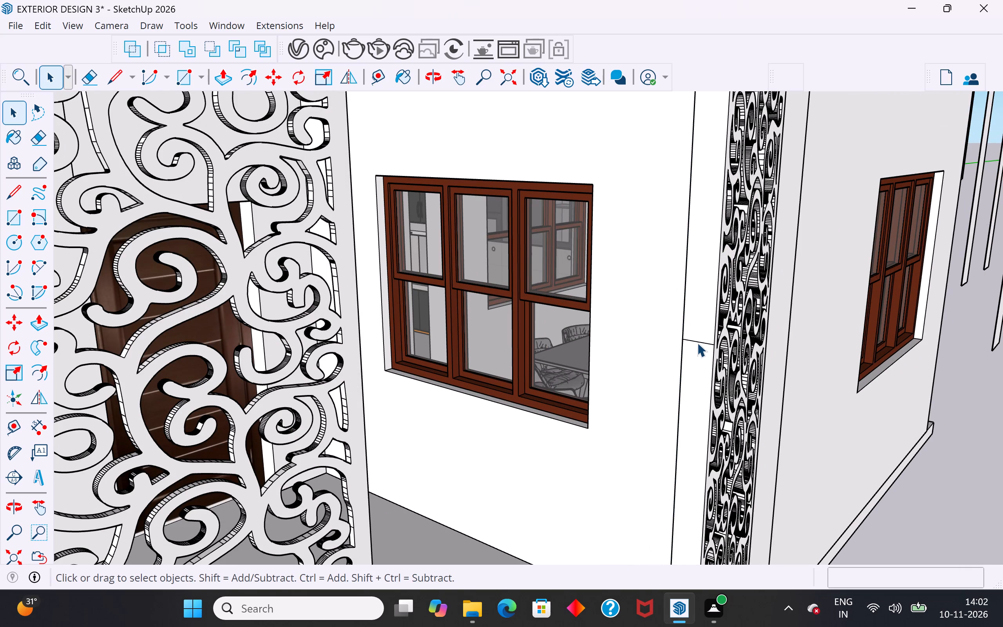
{"action": "left_click", "coordinate": [697, 342]}
{"action": "left_click", "coordinate": [701, 342]}
{"action": "double_click", "coordinate": [701, 345]}
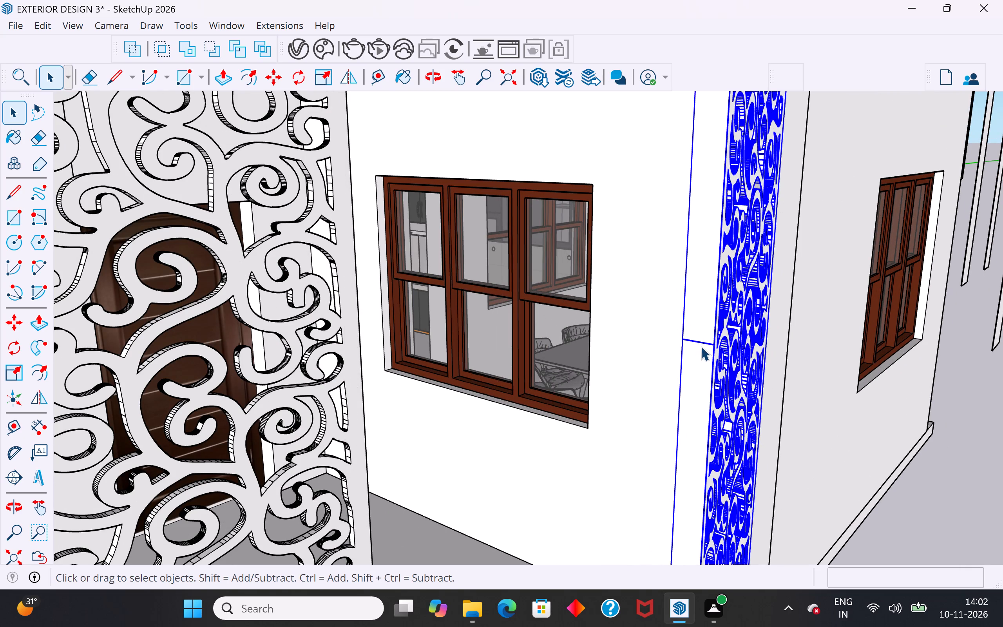
{"action": "left_click", "coordinate": [706, 339]}
{"action": "triple_click", "coordinate": [708, 344]}
{"action": "left_click", "coordinate": [707, 342]}
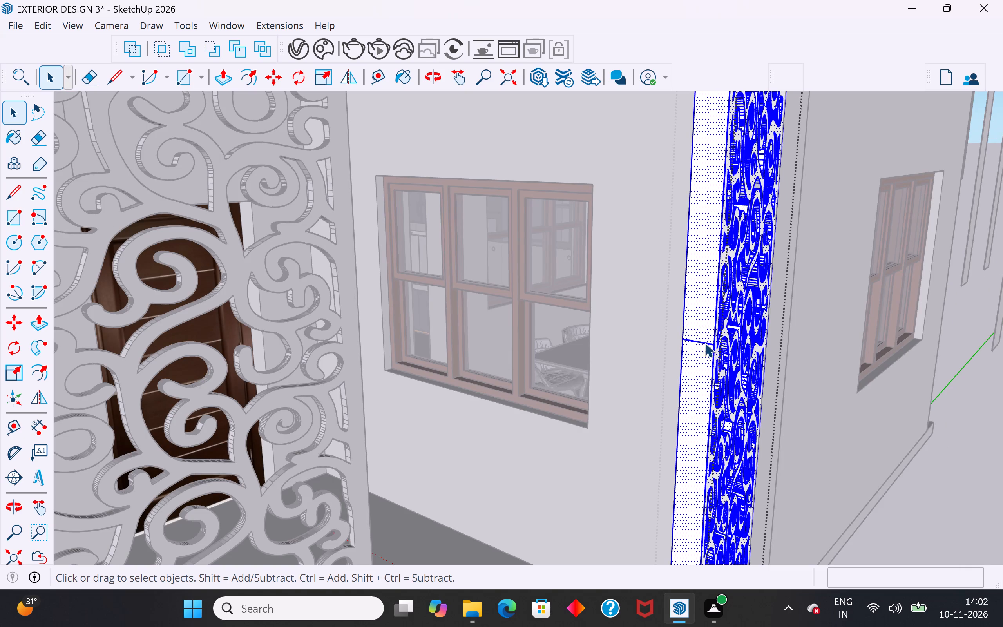
{"action": "left_click", "coordinate": [704, 344]}
{"action": "key", "text": "Delete"}
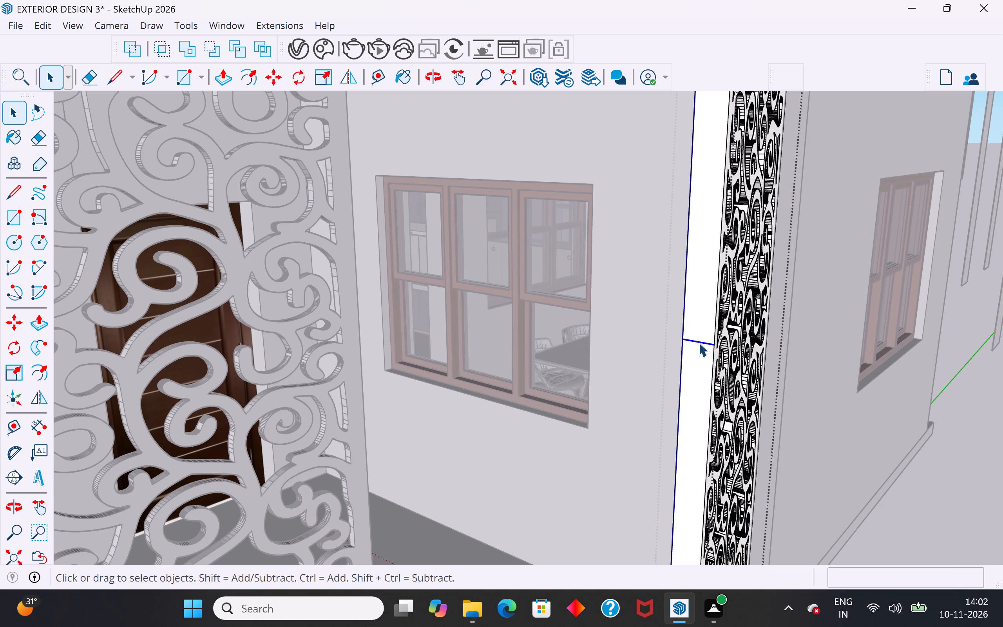
{"action": "left_click", "coordinate": [723, 337]}
{"action": "scroll", "coordinate": [707, 306], "scroll_direction": "down", "scroll_amount": 5}
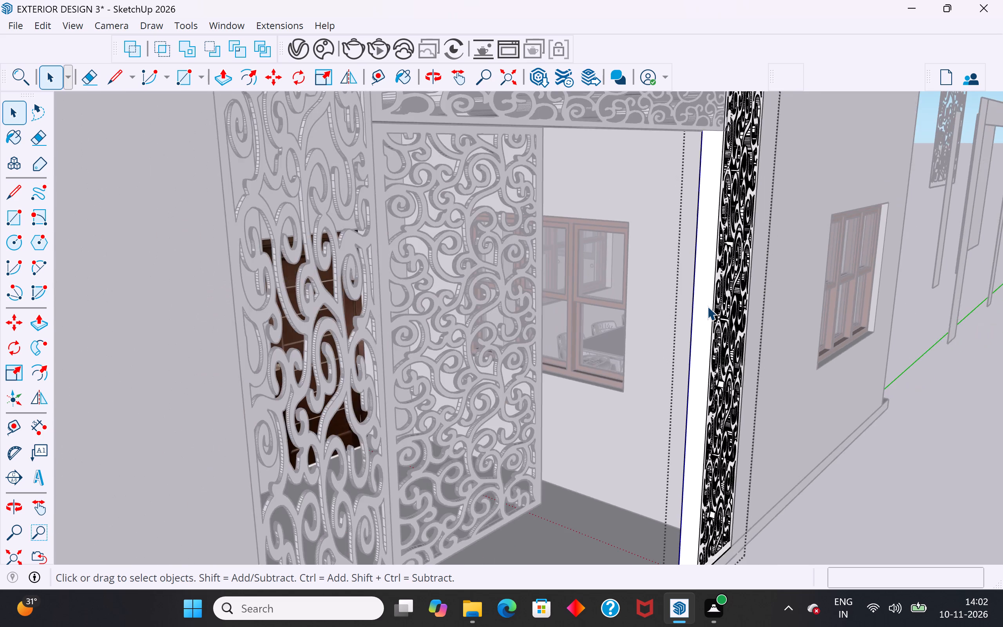
{"action": "scroll", "coordinate": [707, 306], "scroll_direction": "down", "scroll_amount": 5}
{"action": "left_click", "coordinate": [882, 501]}
Scale the depth of the jali column opposite the side screen from its back face to about 0.13.
{"action": "scroll", "coordinate": [742, 400], "scroll_direction": "up", "scroll_amount": 5}
{"action": "left_click", "coordinate": [698, 366]}
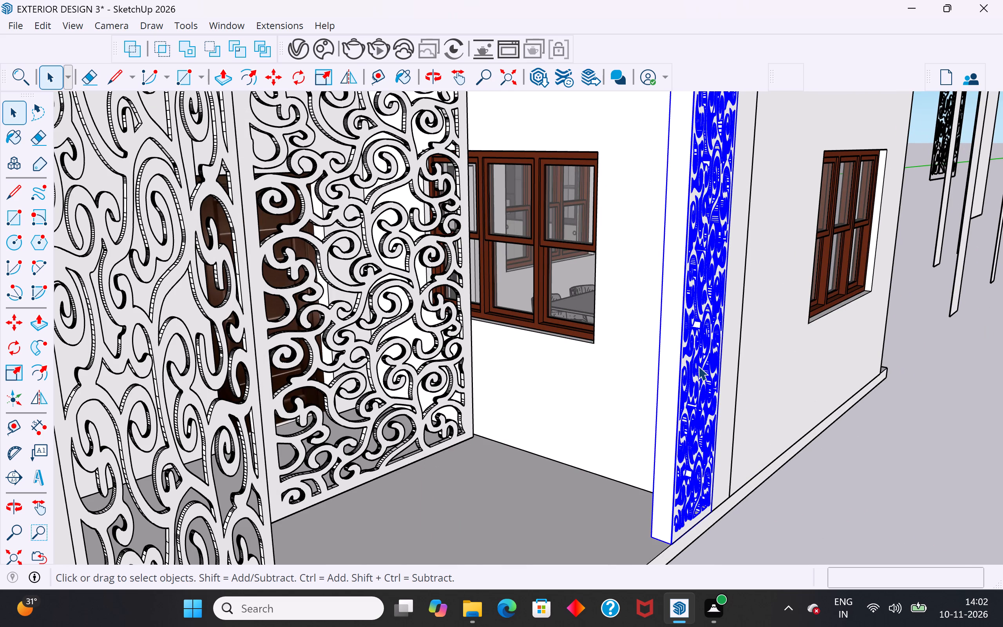
{"action": "key", "text": "s"}
{"action": "scroll", "coordinate": [639, 280], "scroll_direction": "up", "scroll_amount": 1}
{"action": "middle_click_drag", "start_coordinate": [641, 280], "coordinate": [672, 301]}
{"action": "scroll", "coordinate": [719, 297], "scroll_direction": "up", "scroll_amount": 7}
{"action": "middle_click_drag", "start_coordinate": [736, 303], "coordinate": [762, 313]}
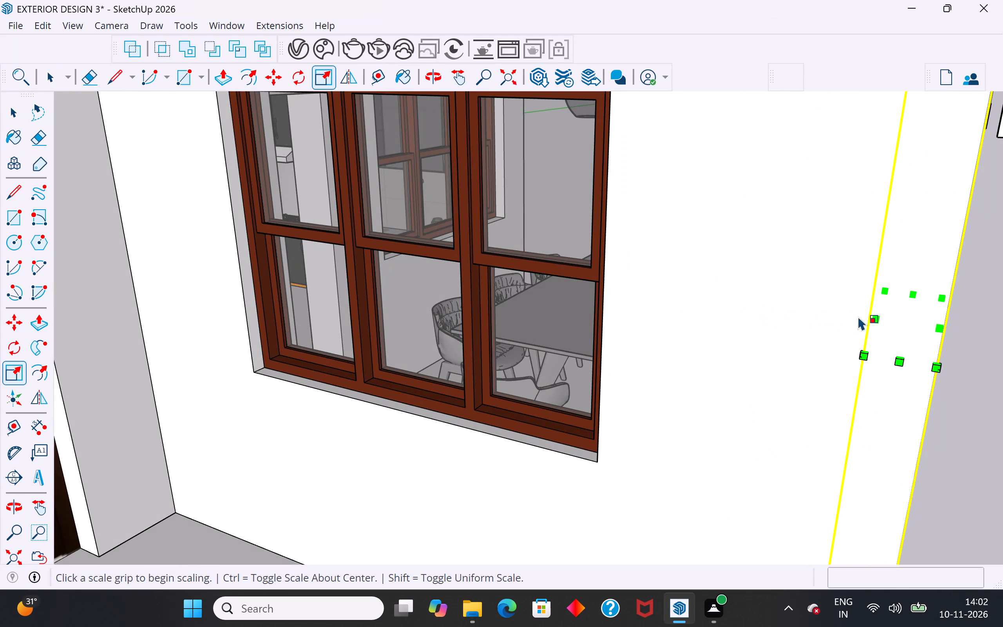
{"action": "left_click", "coordinate": [876, 320]}
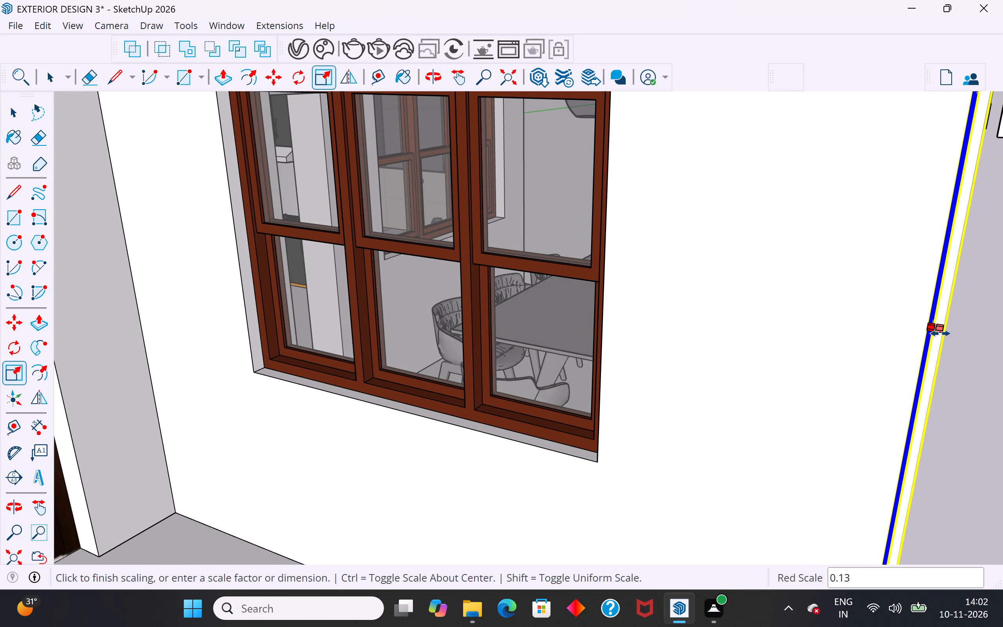
{"action": "left_click", "coordinate": [940, 333]}
{"action": "scroll", "coordinate": [641, 382], "scroll_direction": "down", "scroll_amount": 12}
{"action": "middle_click_drag", "start_coordinate": [855, 365], "coordinate": [671, 355]}
{"action": "scroll", "coordinate": [576, 410], "scroll_direction": "down", "scroll_amount": 20}
{"action": "scroll", "coordinate": [576, 410], "scroll_direction": "down", "scroll_amount": 1}
{"action": "left_click", "coordinate": [649, 509]}
{"action": "middle_click_drag", "start_coordinate": [728, 499], "coordinate": [662, 489]}
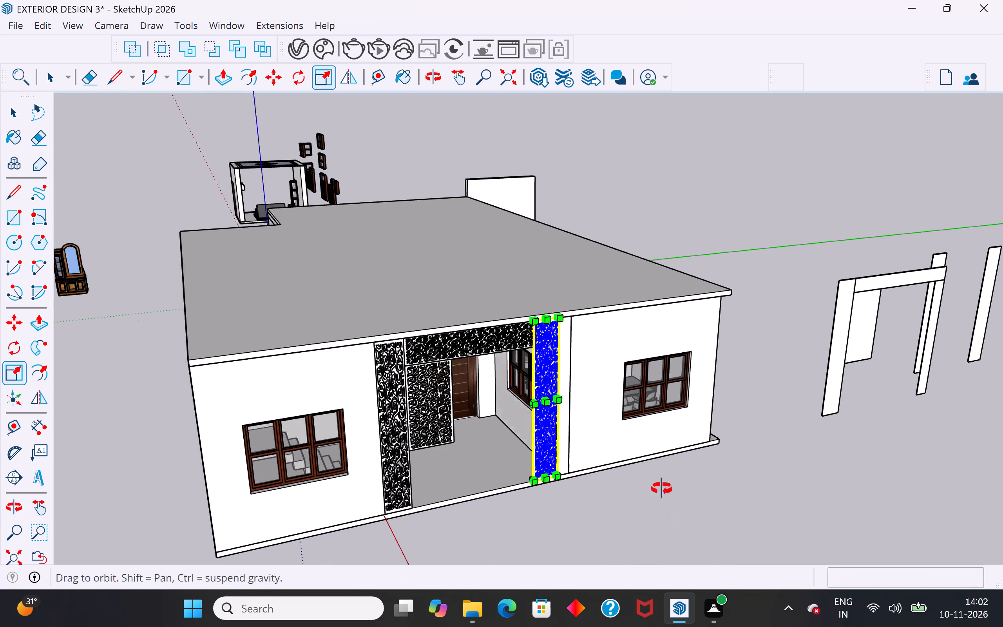
{"action": "middle_click_drag", "start_coordinate": [662, 489], "coordinate": [614, 468]}
{"action": "scroll", "coordinate": [721, 477], "scroll_direction": "down", "scroll_amount": 2}
{"action": "left_click", "coordinate": [18, 111]}
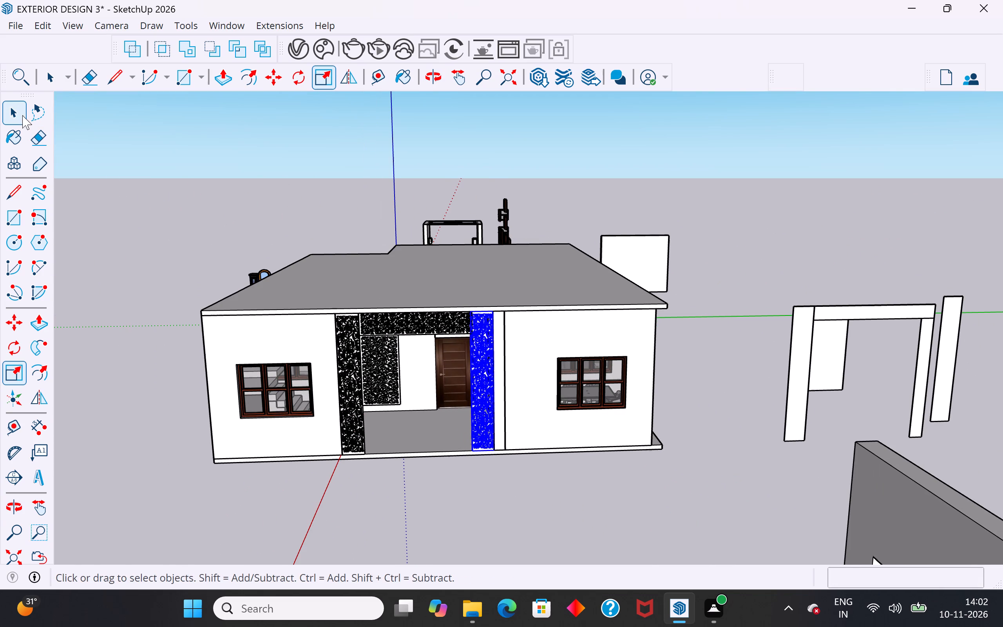
{"action": "left_click", "coordinate": [139, 194]}
Scale the depth of the porch's top jali panel from its back face to about 0.17.
{"action": "scroll", "coordinate": [363, 275], "scroll_direction": "up", "scroll_amount": 3}
{"action": "middle_click_drag", "start_coordinate": [416, 318], "coordinate": [385, 279]}
{"action": "scroll", "coordinate": [391, 281], "scroll_direction": "up", "scroll_amount": 4}
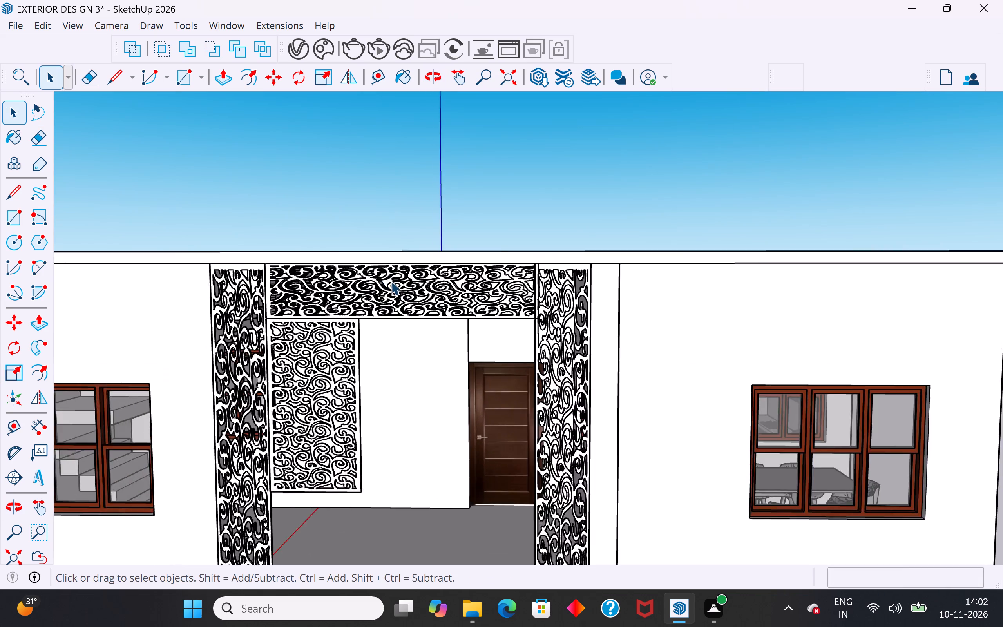
{"action": "scroll", "coordinate": [391, 281], "scroll_direction": "up", "scroll_amount": 10}
{"action": "middle_click_drag", "start_coordinate": [416, 304], "coordinate": [552, 65]}
{"action": "middle_click_drag", "start_coordinate": [508, 284], "coordinate": [971, 329]}
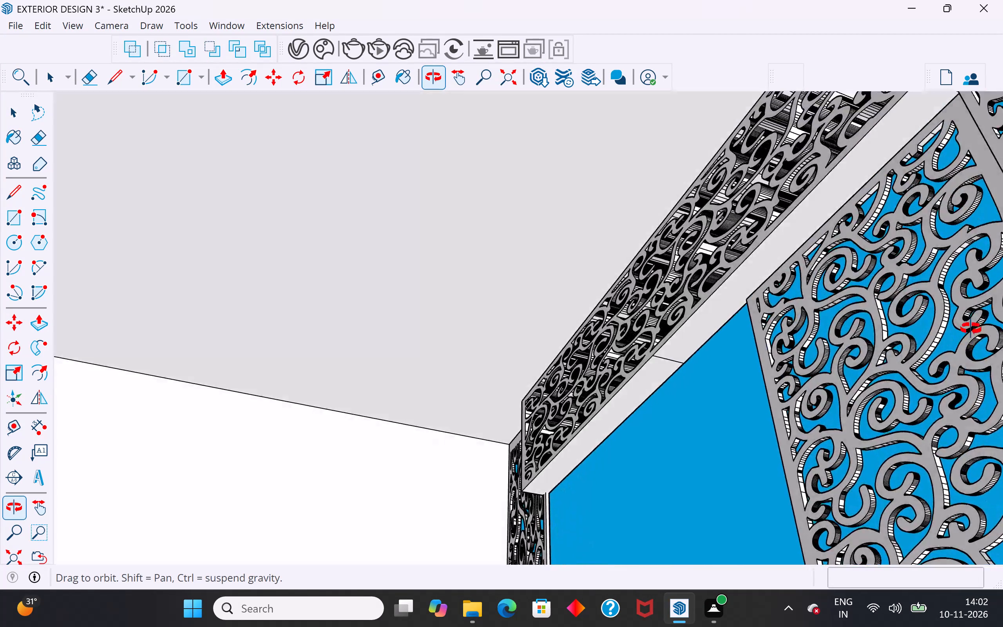
{"action": "middle_click_drag", "start_coordinate": [971, 329], "coordinate": [1002, 402]}
{"action": "left_click", "coordinate": [720, 312]}
{"action": "left_click", "coordinate": [695, 366]}
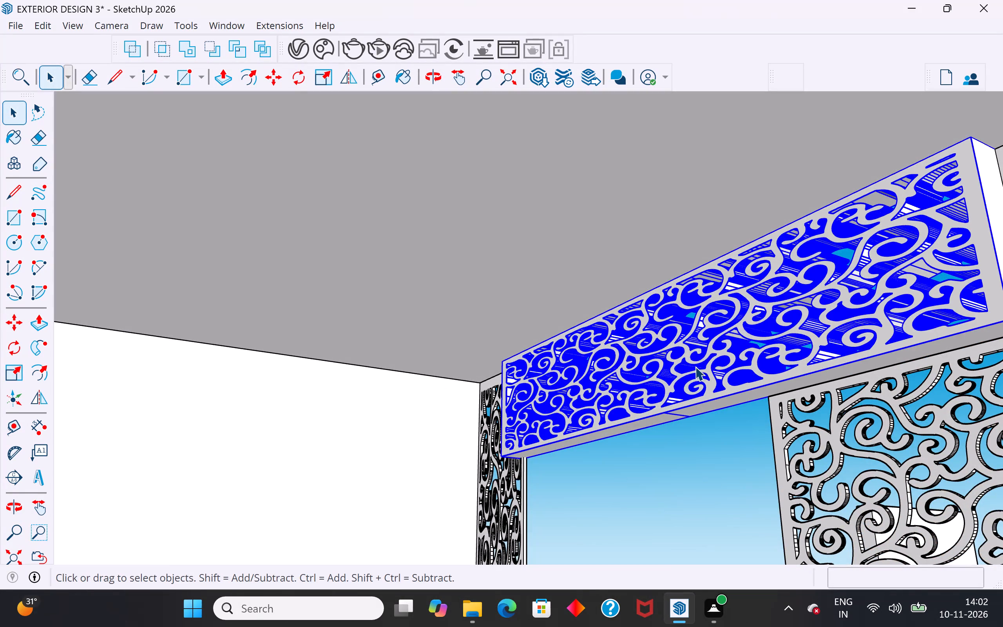
{"action": "key", "text": "s"}
{"action": "left_click", "coordinate": [661, 348]}
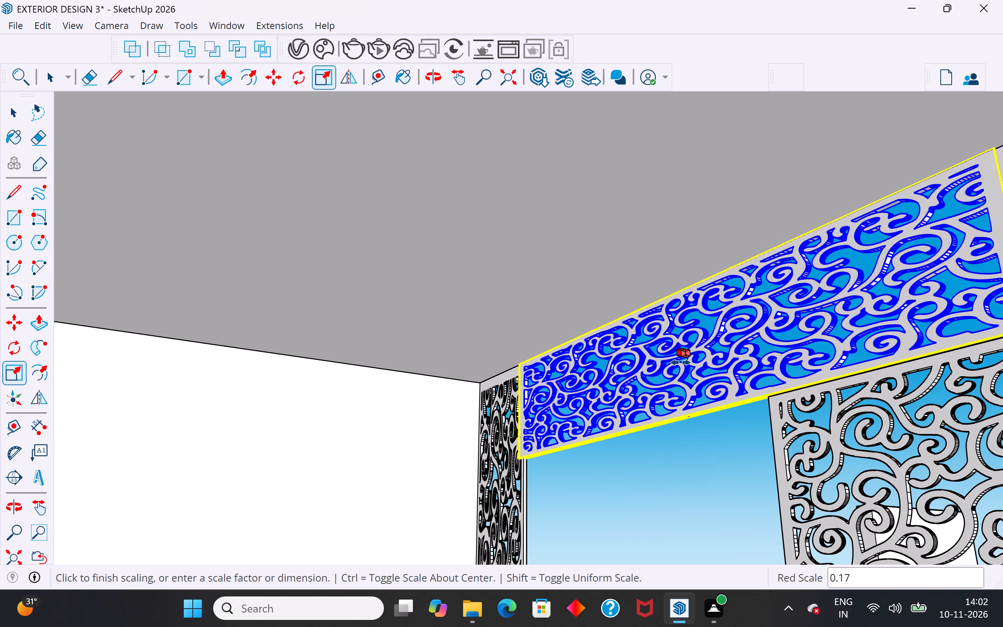
{"action": "left_click", "coordinate": [681, 362]}
{"action": "middle_click_drag", "start_coordinate": [735, 460], "coordinate": [689, 419]}
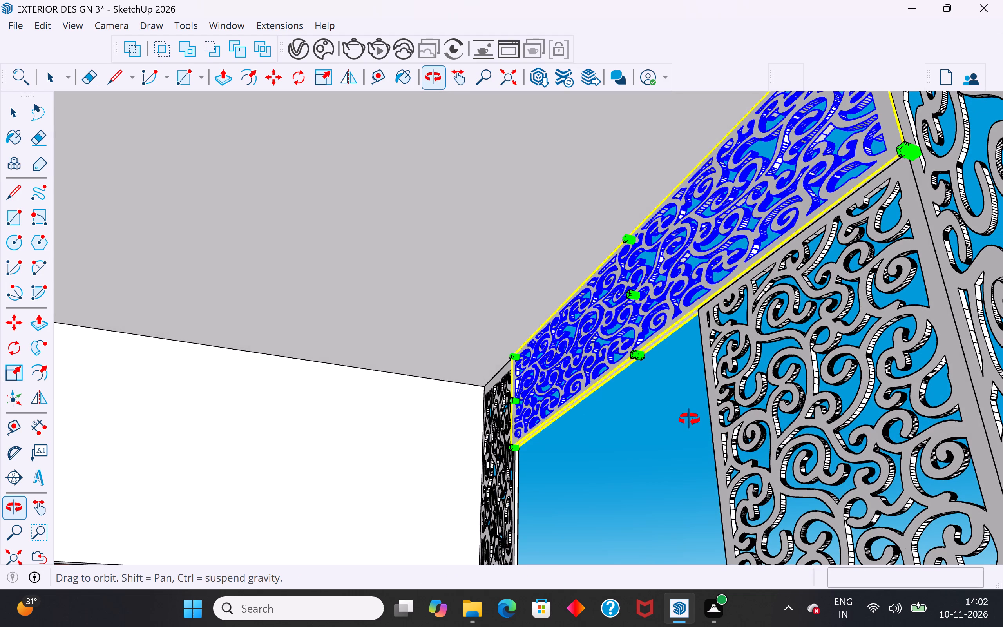
{"action": "middle_click_drag", "start_coordinate": [689, 419], "coordinate": [673, 432]}
{"action": "left_click", "coordinate": [16, 115]}
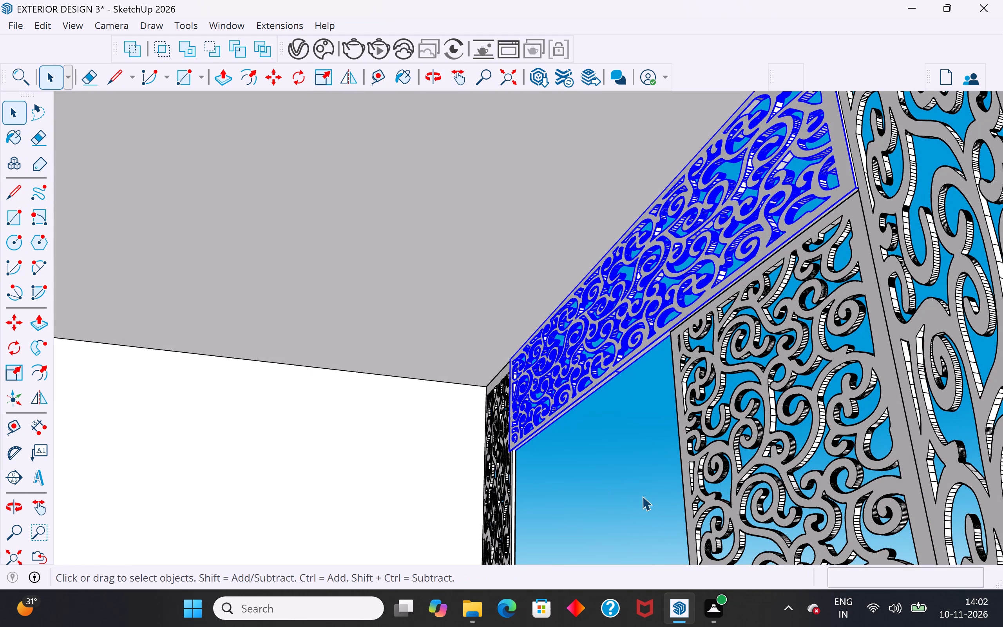
{"action": "left_click", "coordinate": [642, 496]}
Scale the top jali panel's depth again by about 0.71, aligning its back with the side screen's corner.
{"action": "scroll", "coordinate": [507, 429], "scroll_direction": "up", "scroll_amount": 14}
{"action": "middle_click_drag", "start_coordinate": [525, 476], "coordinate": [556, 406]}
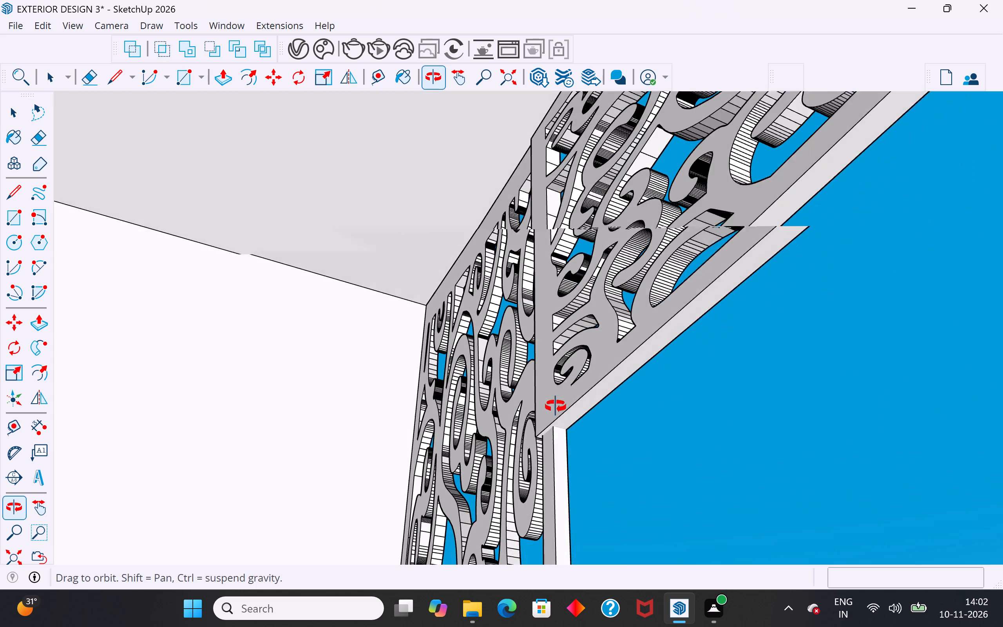
{"action": "middle_click_drag", "start_coordinate": [556, 406], "coordinate": [550, 404]}
{"action": "left_click", "coordinate": [565, 401]}
{"action": "scroll", "coordinate": [563, 484], "scroll_direction": "down", "scroll_amount": 5}
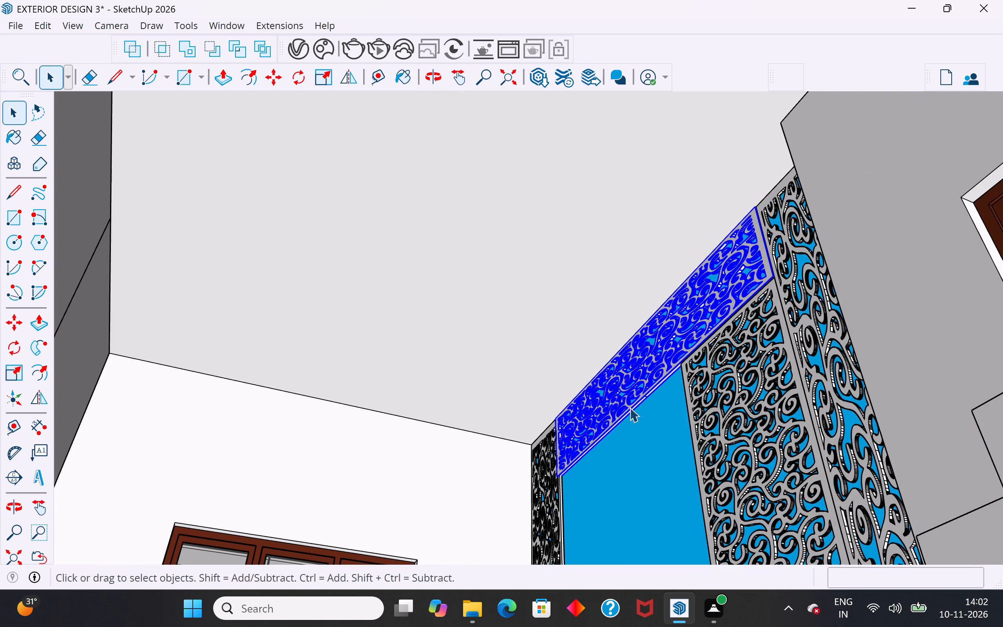
{"action": "key", "text": "s"}
{"action": "scroll", "coordinate": [654, 371], "scroll_direction": "up", "scroll_amount": 8}
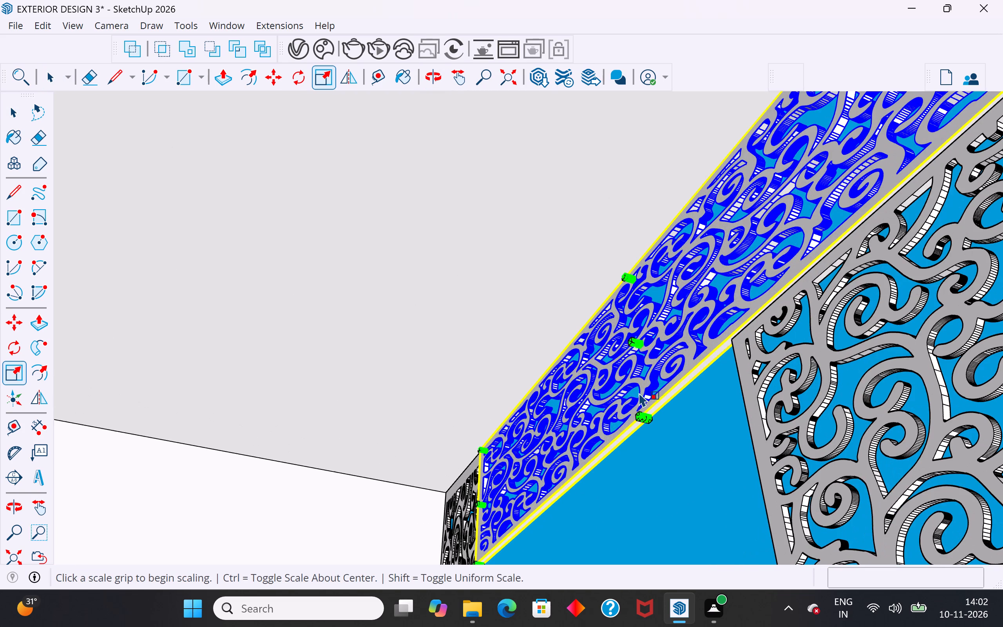
{"action": "left_click", "coordinate": [634, 343]}
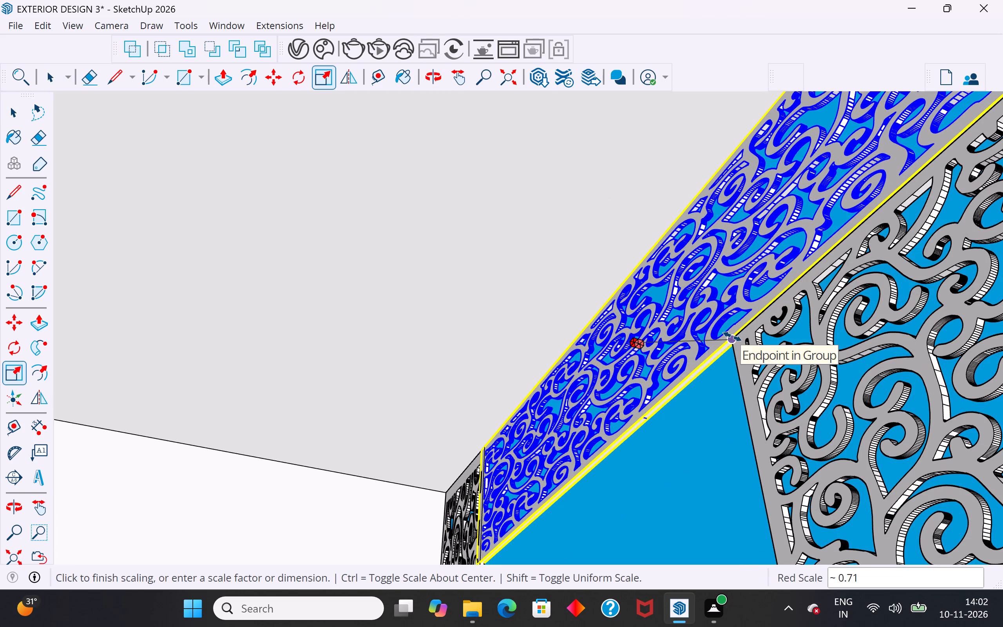
{"action": "left_click", "coordinate": [732, 337]}
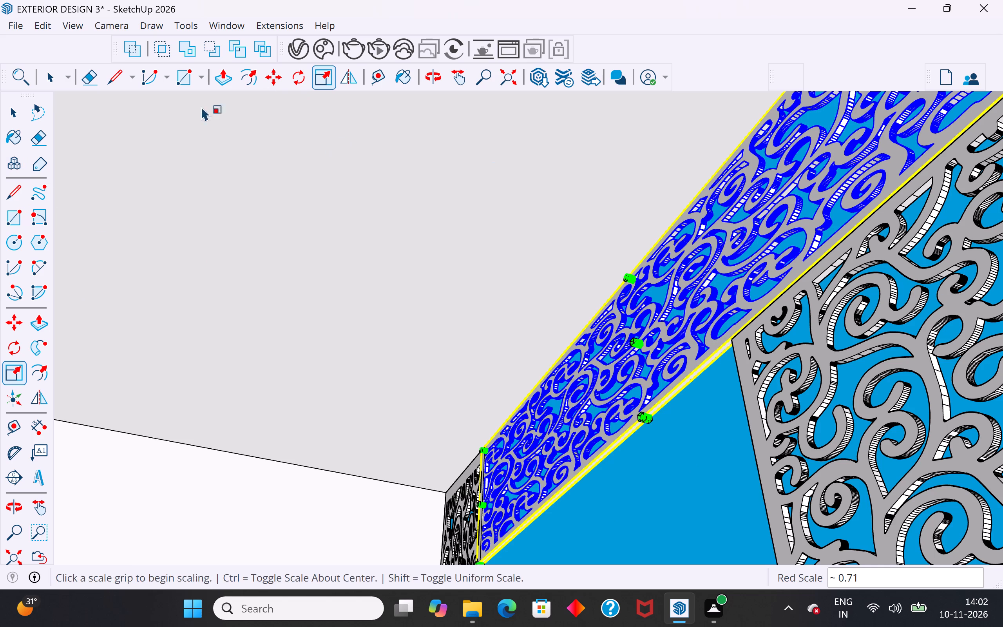
{"action": "left_click", "coordinate": [18, 114]}
{"action": "left_click", "coordinate": [697, 478]}
Examine the thinned jali columns, top panel and side screen on the house's front from several angles.
{"action": "scroll", "coordinate": [711, 372], "scroll_direction": "down", "scroll_amount": 5}
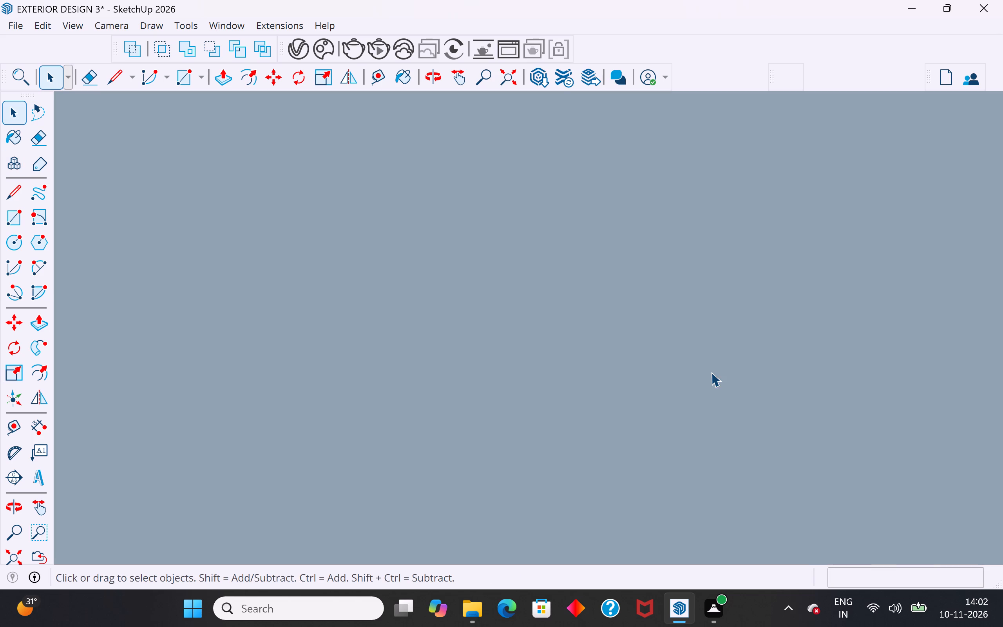
{"action": "scroll", "coordinate": [715, 372], "scroll_direction": "down", "scroll_amount": 3}
{"action": "middle_click_drag", "start_coordinate": [752, 399], "coordinate": [428, 429]}
{"action": "scroll", "coordinate": [584, 293], "scroll_direction": "down", "scroll_amount": 12}
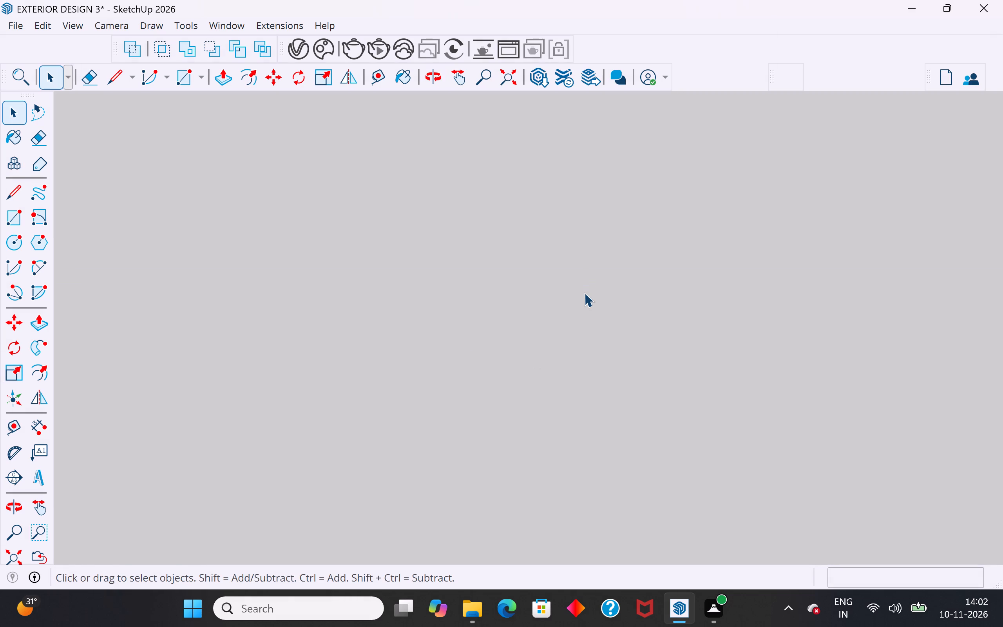
{"action": "scroll", "coordinate": [584, 293], "scroll_direction": "down", "scroll_amount": 3}
{"action": "scroll", "coordinate": [739, 280], "scroll_direction": "down", "scroll_amount": 11}
{"action": "left_click", "coordinate": [20, 556]}
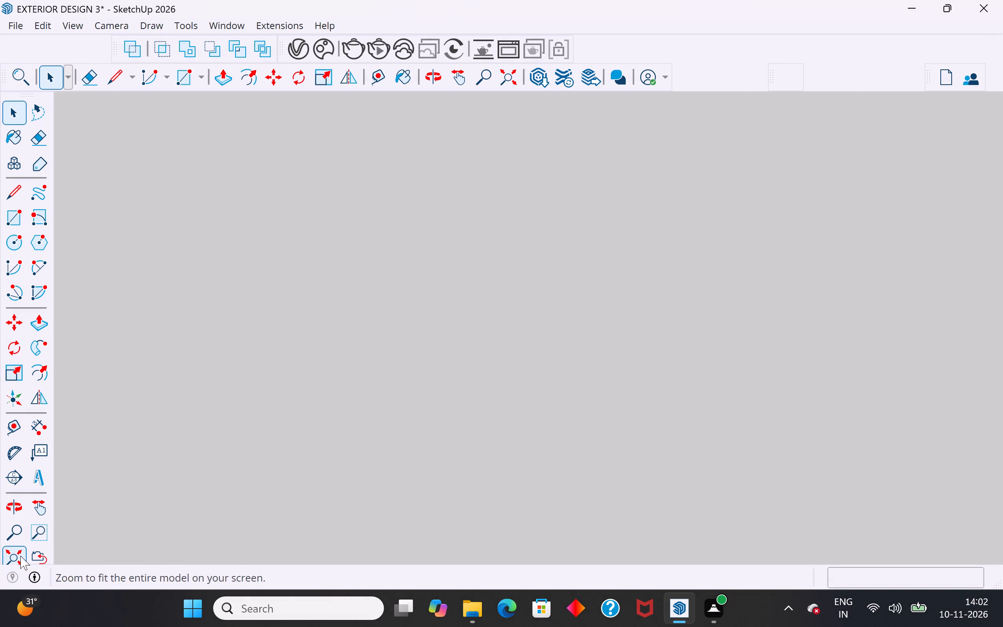
{"action": "scroll", "coordinate": [391, 397], "scroll_direction": "down", "scroll_amount": 5}
{"action": "middle_click_drag", "start_coordinate": [542, 375], "coordinate": [325, 529]}
{"action": "scroll", "coordinate": [502, 312], "scroll_direction": "up", "scroll_amount": 7}
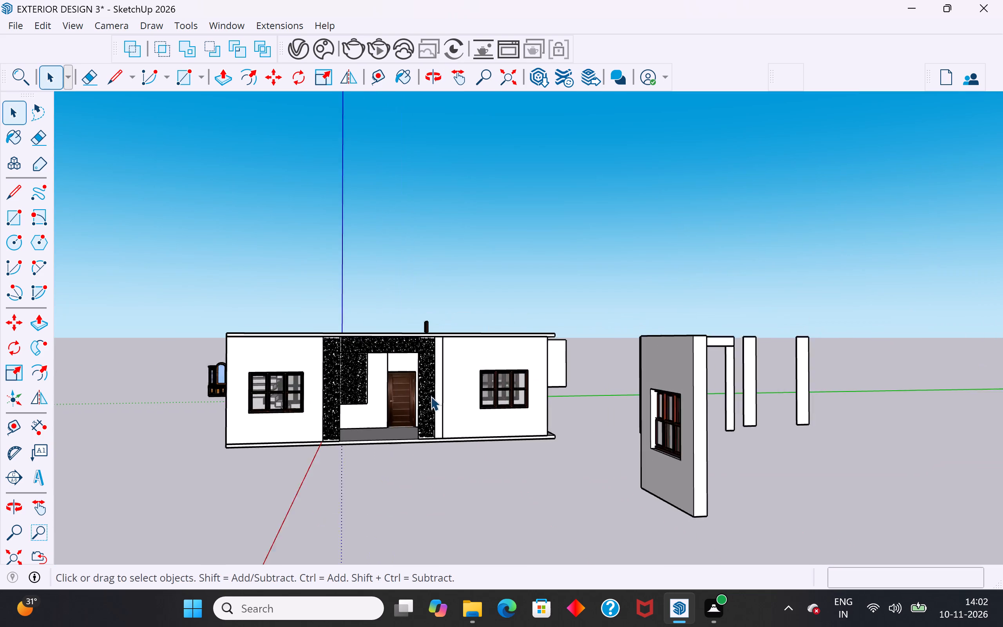
{"action": "scroll", "coordinate": [431, 396], "scroll_direction": "up", "scroll_amount": 1}
{"action": "middle_click_drag", "start_coordinate": [436, 412], "coordinate": [414, 444]}
{"action": "scroll", "coordinate": [411, 447], "scroll_direction": "up", "scroll_amount": 4}
{"action": "scroll", "coordinate": [656, 404], "scroll_direction": "up", "scroll_amount": 1}
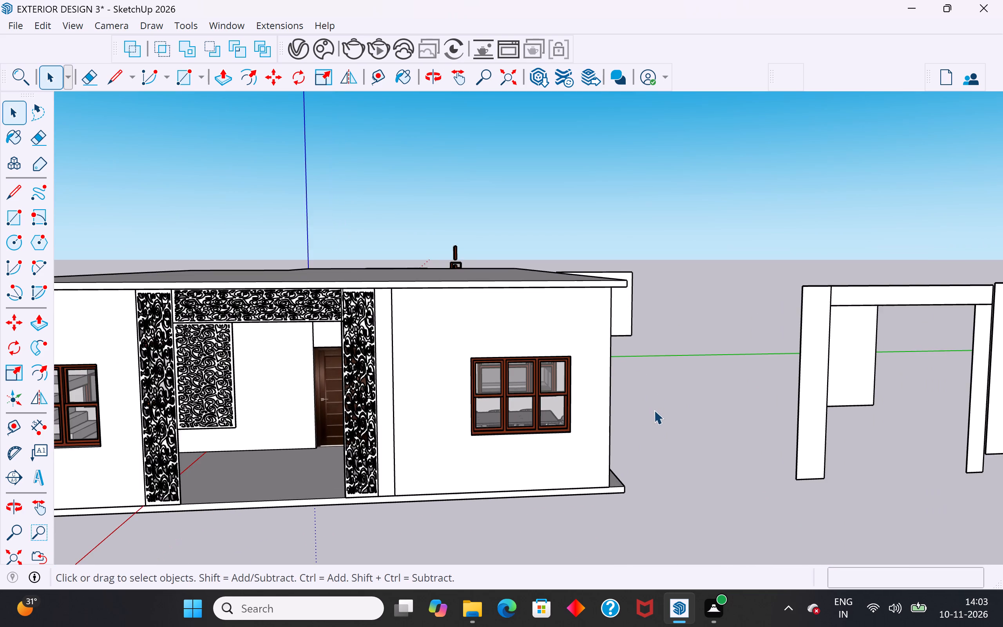
{"action": "scroll", "coordinate": [654, 410], "scroll_direction": "up", "scroll_amount": 1}
{"action": "scroll", "coordinate": [746, 406], "scroll_direction": "down", "scroll_amount": 2}
{"action": "middle_click_drag", "start_coordinate": [750, 406], "coordinate": [732, 421]}
{"action": "scroll", "coordinate": [802, 393], "scroll_direction": "down", "scroll_amount": 3}
{"action": "middle_click_drag", "start_coordinate": [663, 472], "coordinate": [655, 477]}
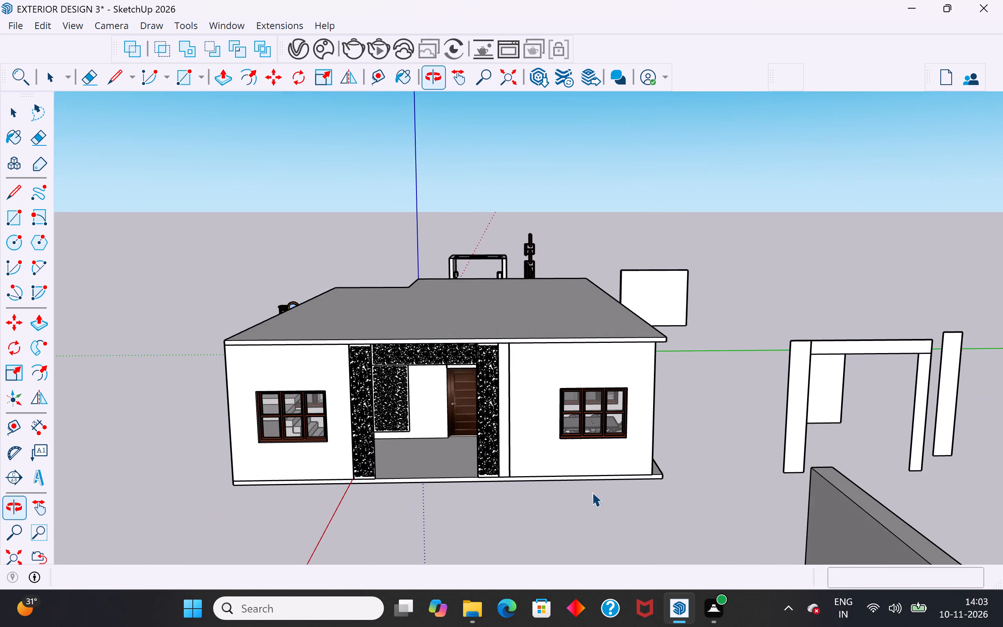
{"action": "scroll", "coordinate": [397, 455], "scroll_direction": "up", "scroll_amount": 3}
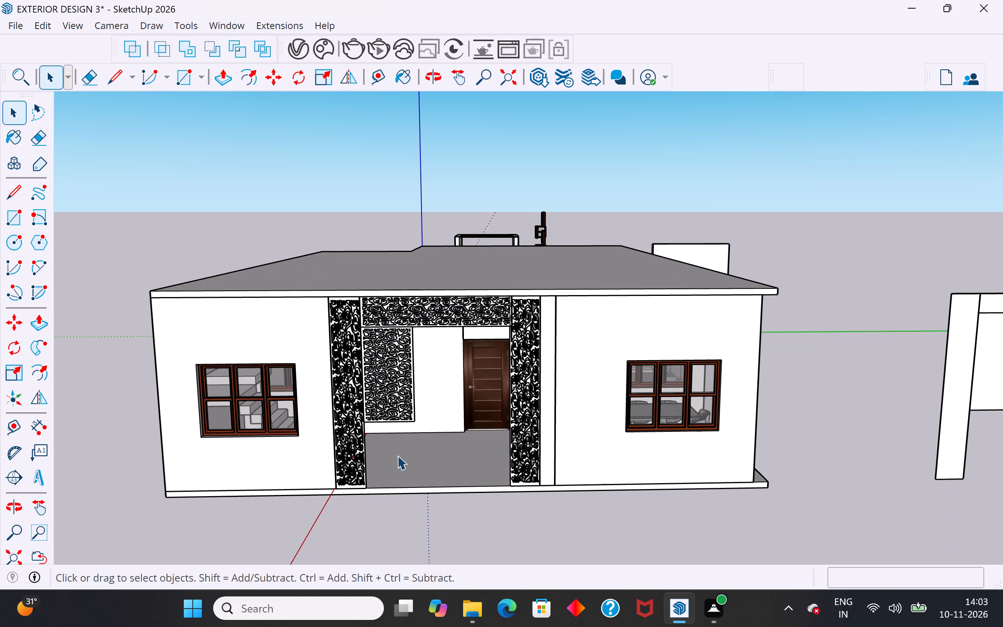
{"action": "scroll", "coordinate": [397, 455], "scroll_direction": "down", "scroll_amount": 3}
{"action": "middle_click_drag", "start_coordinate": [456, 536], "coordinate": [419, 510]}
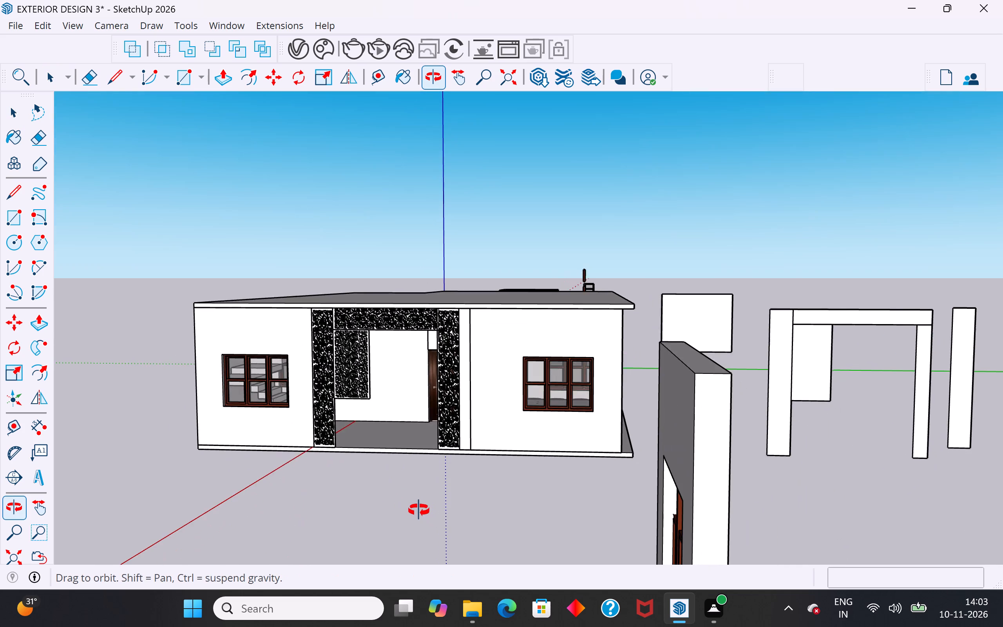
{"action": "middle_click_drag", "start_coordinate": [419, 510], "coordinate": [451, 526]}
{"action": "scroll", "coordinate": [453, 417], "scroll_direction": "up", "scroll_amount": 5}
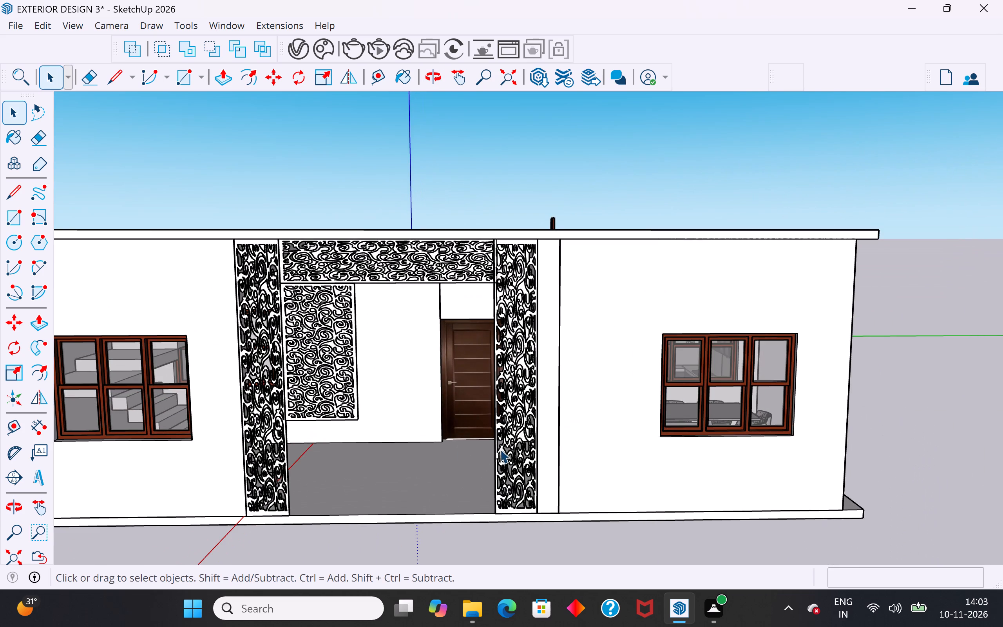
{"action": "scroll", "coordinate": [817, 371], "scroll_direction": "down", "scroll_amount": 4}
{"action": "middle_click_drag", "start_coordinate": [792, 400], "coordinate": [751, 409]}
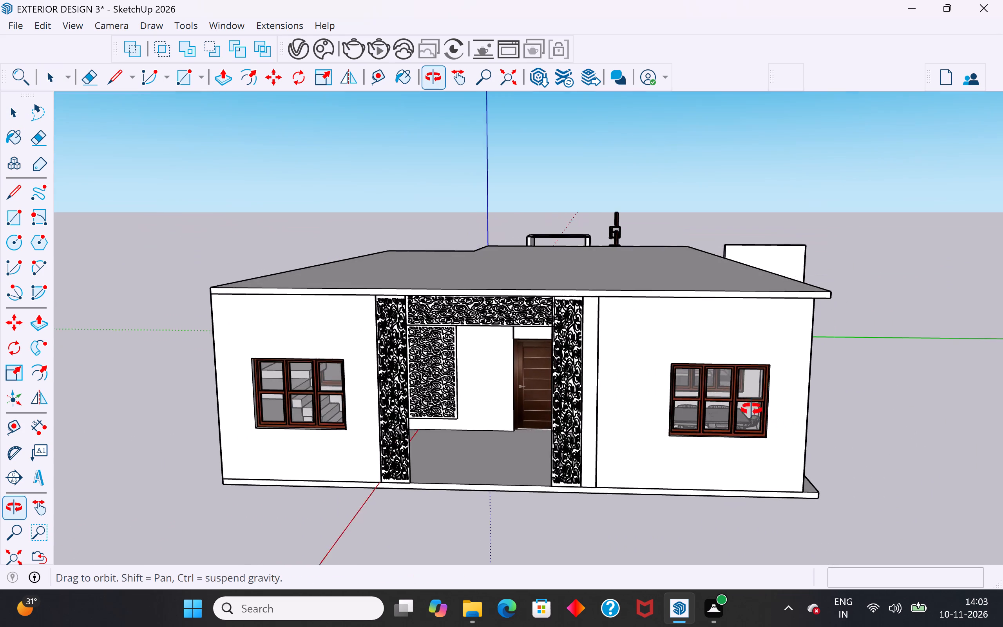
{"action": "middle_click_drag", "start_coordinate": [751, 409], "coordinate": [825, 399]}
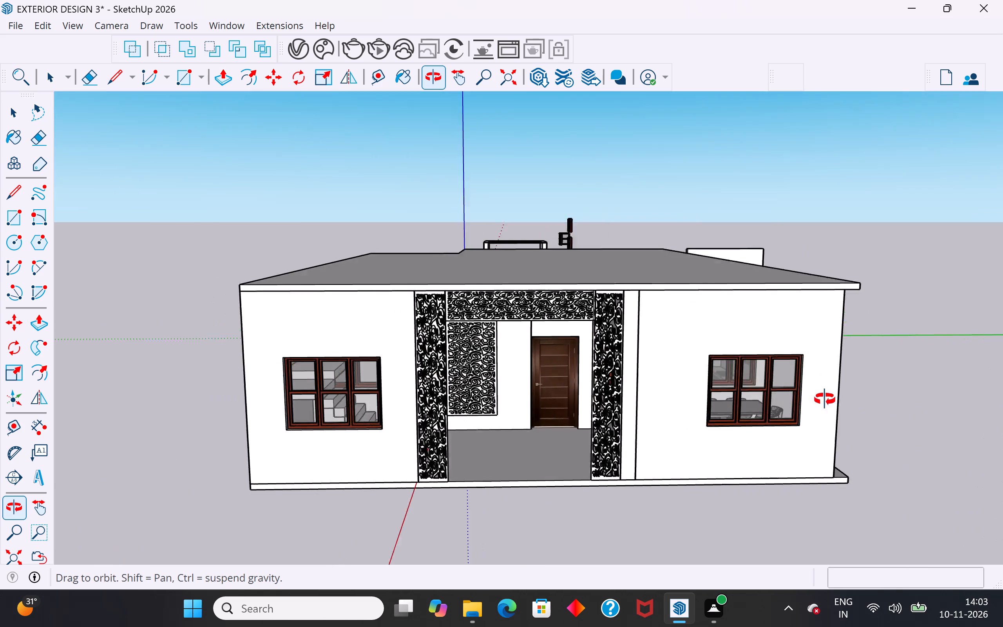
{"action": "middle_click_drag", "start_coordinate": [825, 399], "coordinate": [809, 402]}
Unhide all hidden geometry to bring back the wall at the end of the house's front.
{"action": "left_click", "coordinate": [42, 20]}
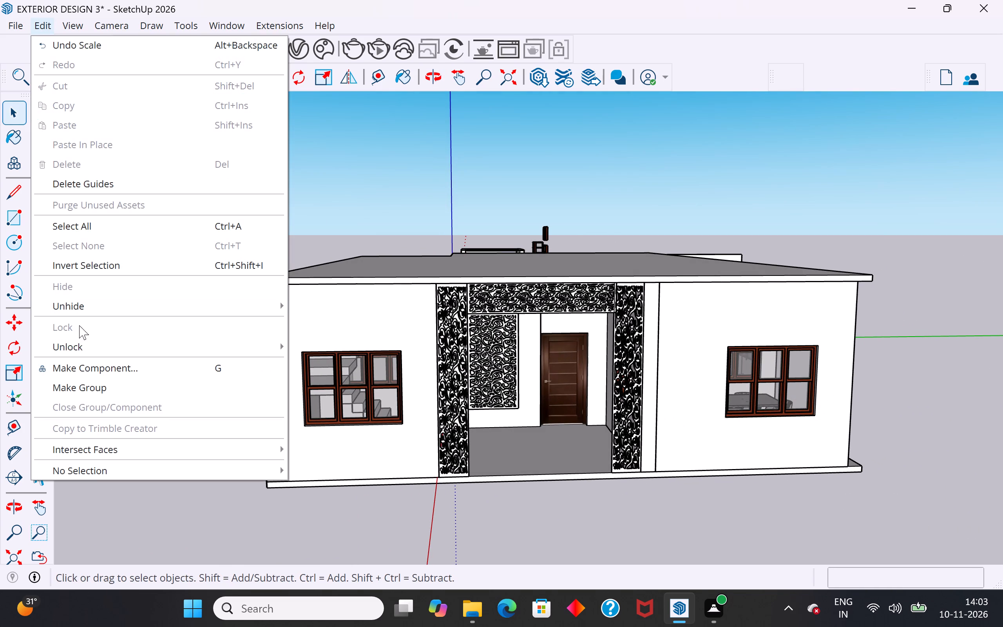
{"action": "left_click", "coordinate": [347, 340]}
{"action": "middle_click_drag", "start_coordinate": [719, 426], "coordinate": [712, 428]}
{"action": "scroll", "coordinate": [712, 428], "scroll_direction": "up", "scroll_amount": 3}
{"action": "middle_click_drag", "start_coordinate": [712, 428], "coordinate": [711, 415]}
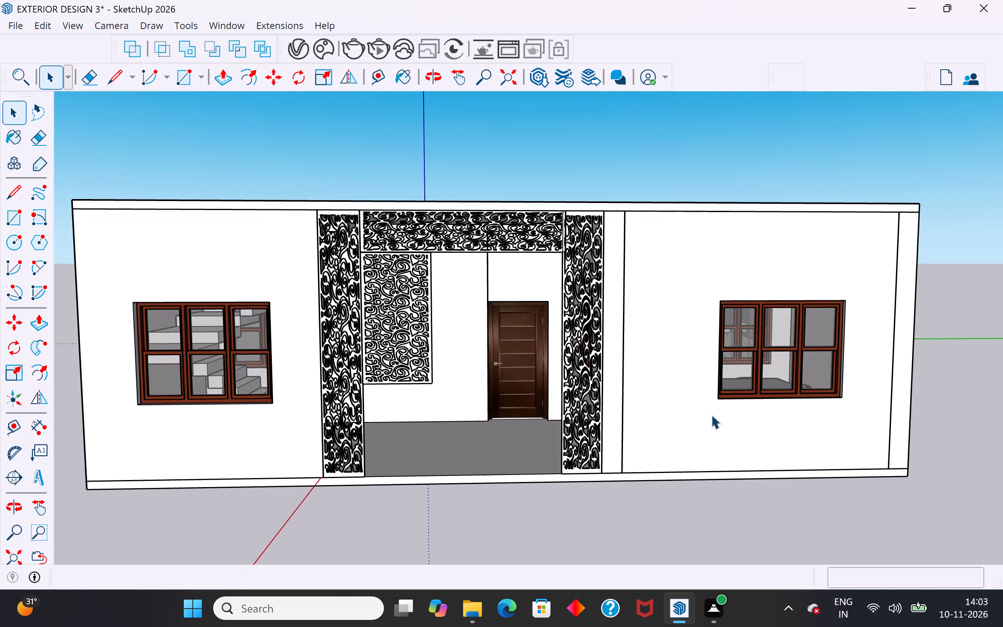
{"action": "scroll", "coordinate": [872, 332], "scroll_direction": "down", "scroll_amount": 2}
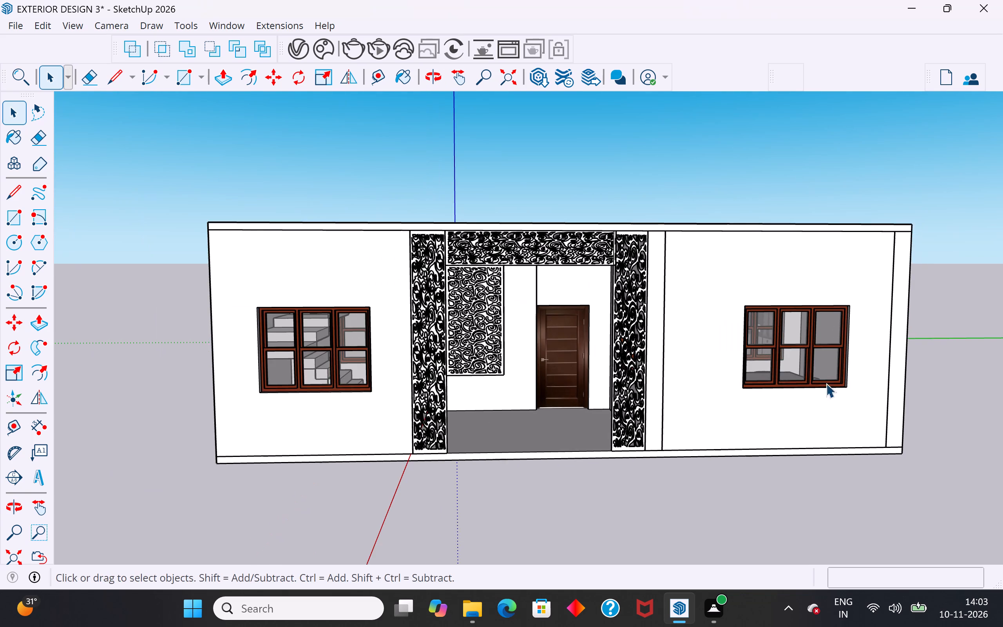
Examine the porch's jali columns, top panel, side screen and doorway from several angles, close up and from a distance.
{"action": "middle_click_drag", "start_coordinate": [752, 419], "coordinate": [736, 422]}
{"action": "scroll", "coordinate": [562, 388], "scroll_direction": "up", "scroll_amount": 4}
{"action": "middle_click", "coordinate": [562, 388]}
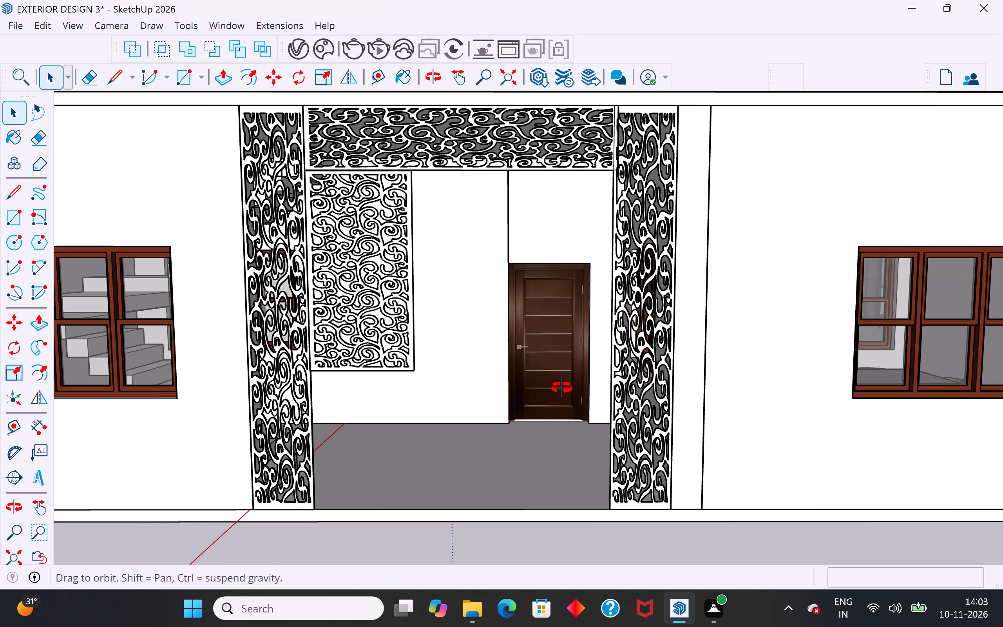
{"action": "middle_click_drag", "start_coordinate": [522, 434], "coordinate": [475, 444]}
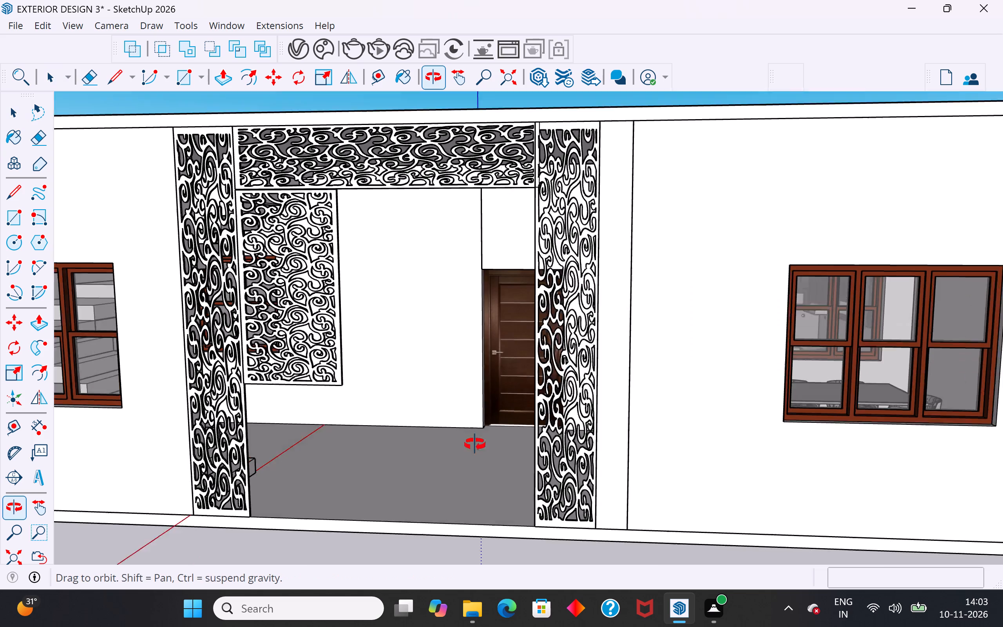
{"action": "middle_click_drag", "start_coordinate": [475, 444], "coordinate": [601, 438]}
{"action": "scroll", "coordinate": [695, 369], "scroll_direction": "up", "scroll_amount": 6}
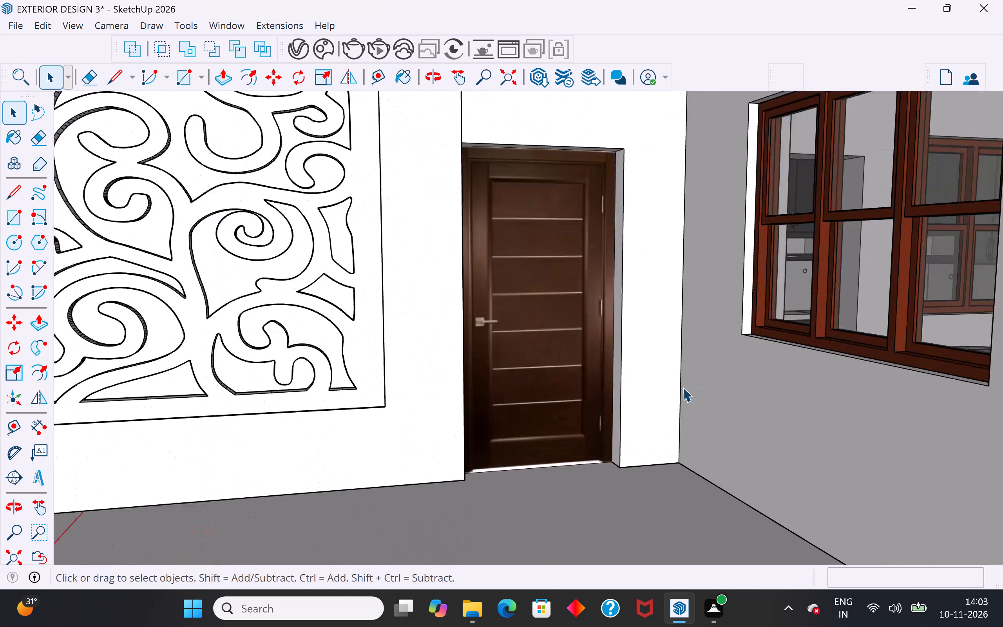
{"action": "scroll", "coordinate": [683, 388], "scroll_direction": "up", "scroll_amount": 2}
{"action": "scroll", "coordinate": [662, 412], "scroll_direction": "down", "scroll_amount": 7}
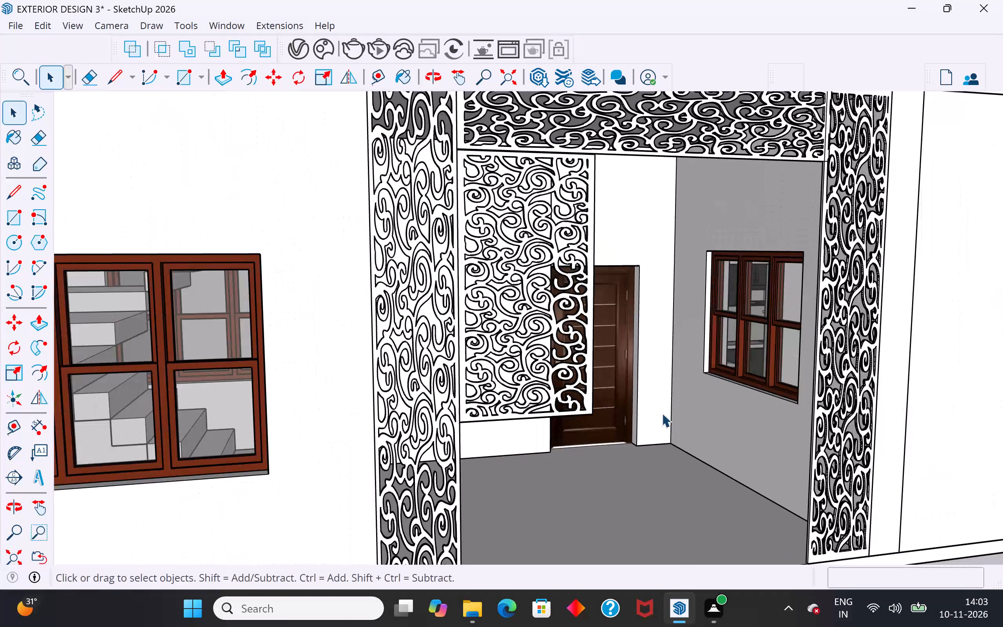
{"action": "scroll", "coordinate": [681, 426], "scroll_direction": "down", "scroll_amount": 2}
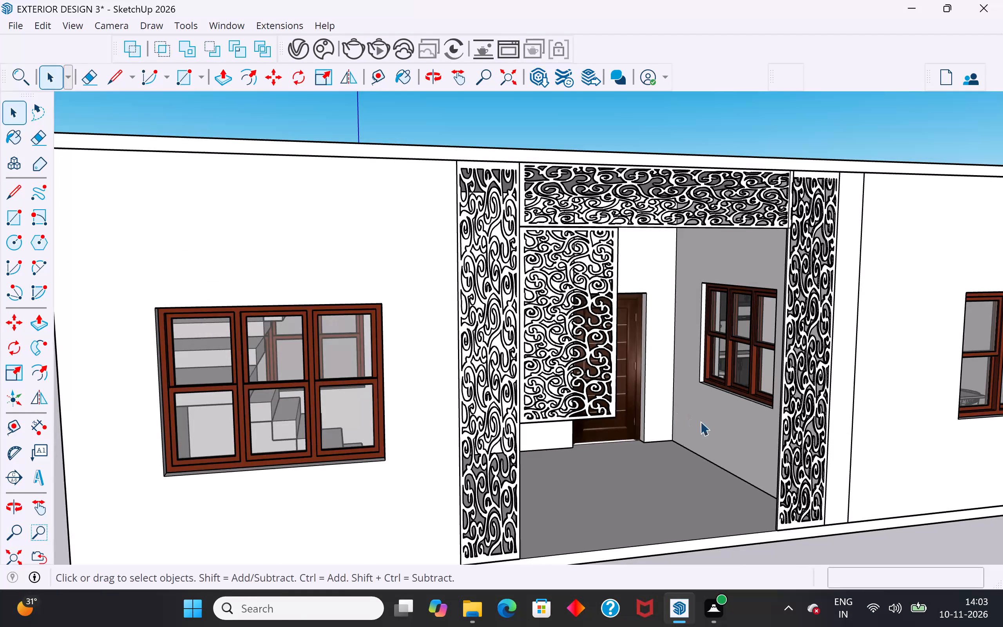
{"action": "scroll", "coordinate": [436, 364], "scroll_direction": "down", "scroll_amount": 15}
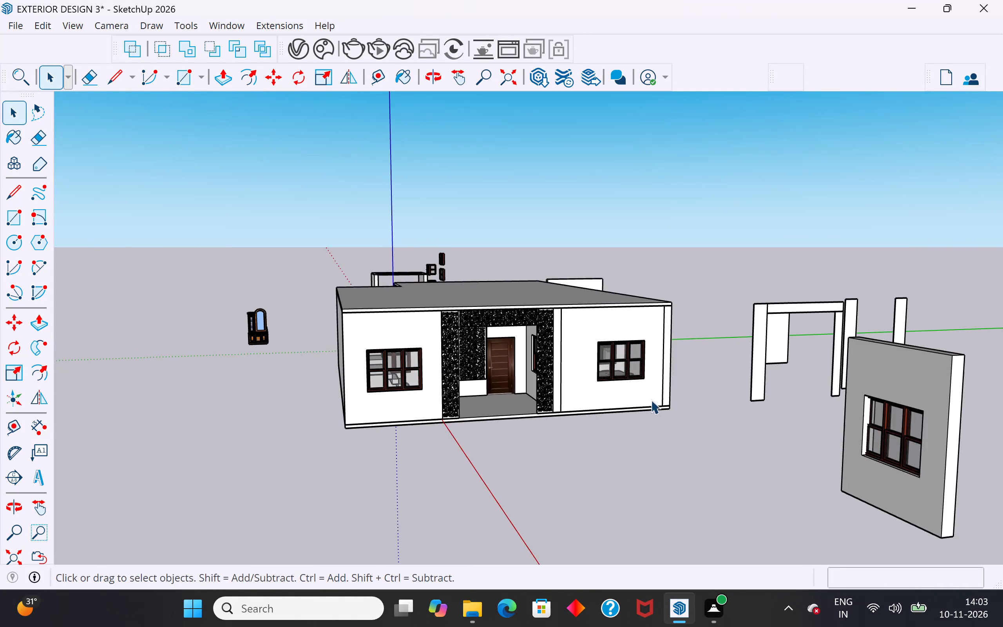
{"action": "middle_click_drag", "start_coordinate": [693, 403], "coordinate": [594, 435]}
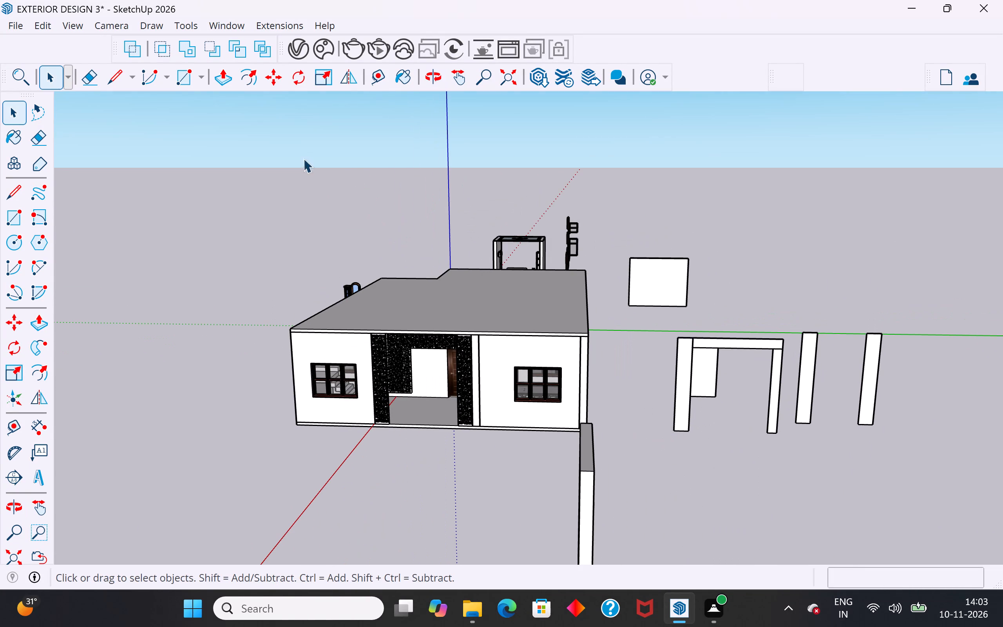
Import cnc-jali-2.dxf from the Downloads folder with its units in inches.
{"action": "left_click", "coordinate": [13, 25]}
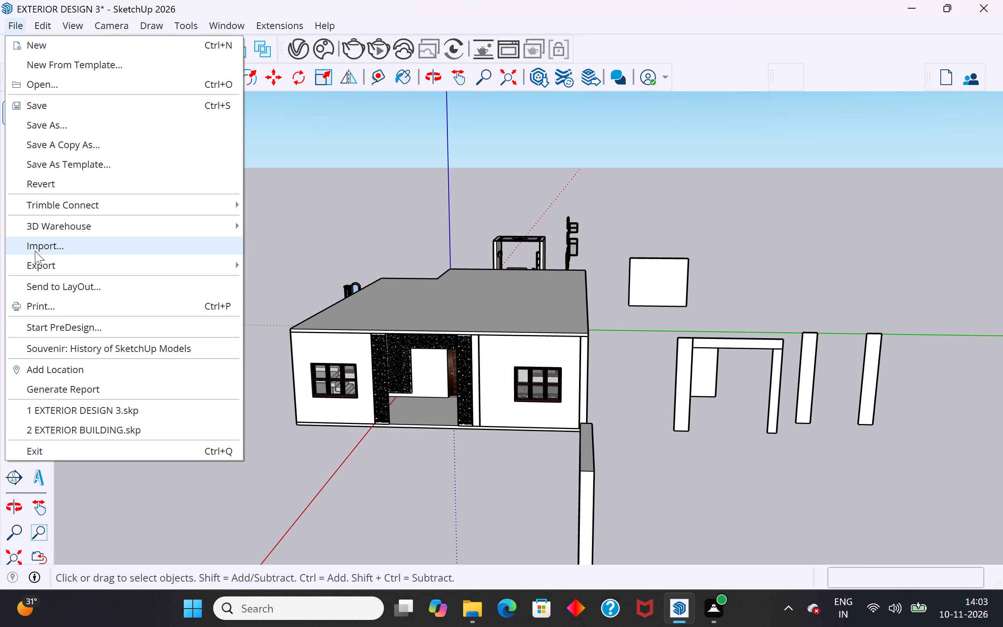
{"action": "left_click", "coordinate": [195, 243]}
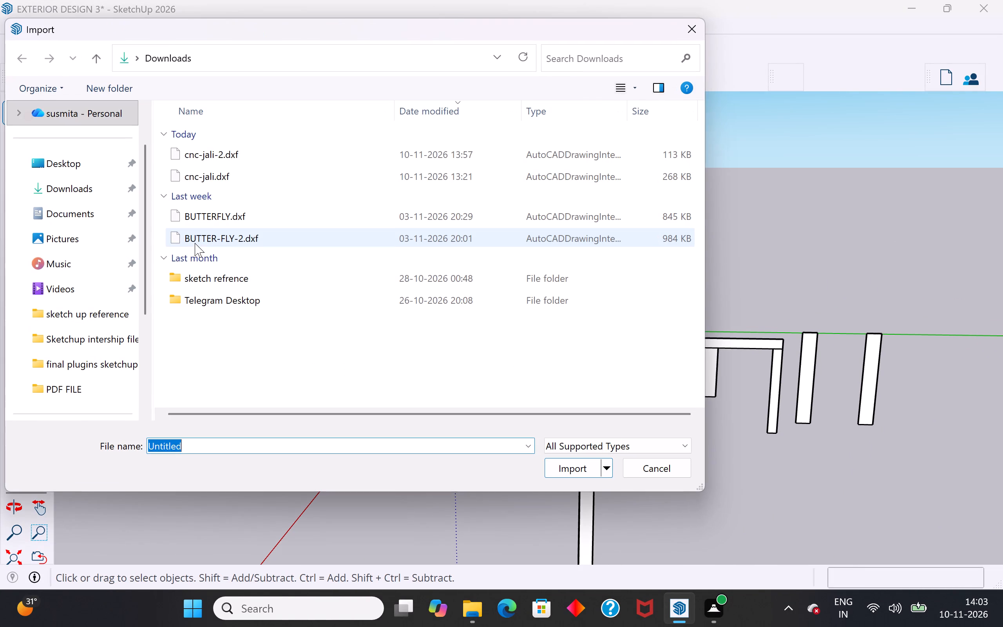
{"action": "left_click", "coordinate": [198, 154]}
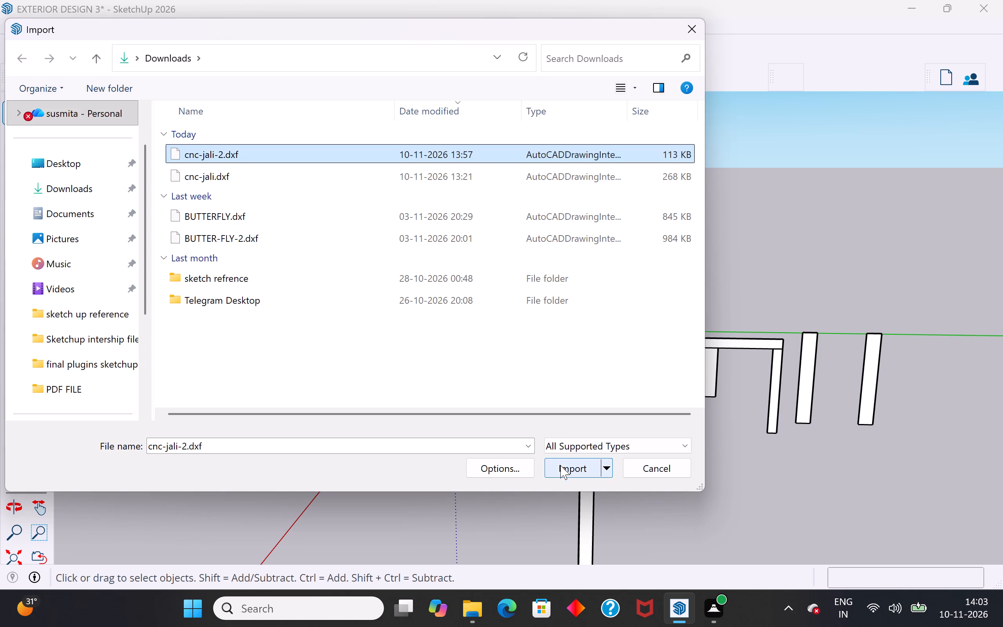
{"action": "left_click", "coordinate": [505, 471]}
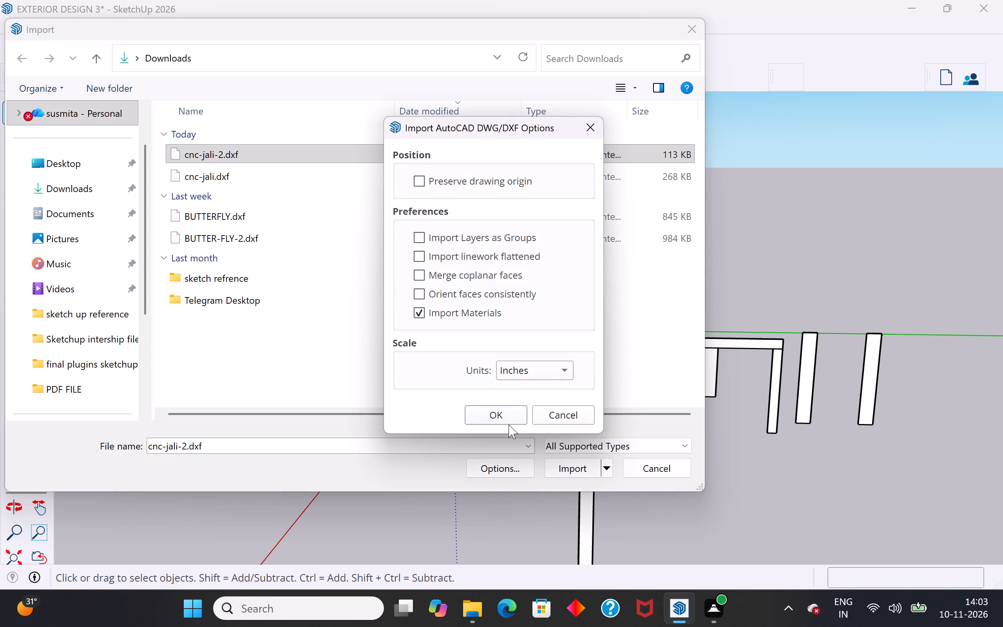
{"action": "left_click", "coordinate": [509, 415]}
{"action": "left_click", "coordinate": [570, 470]}
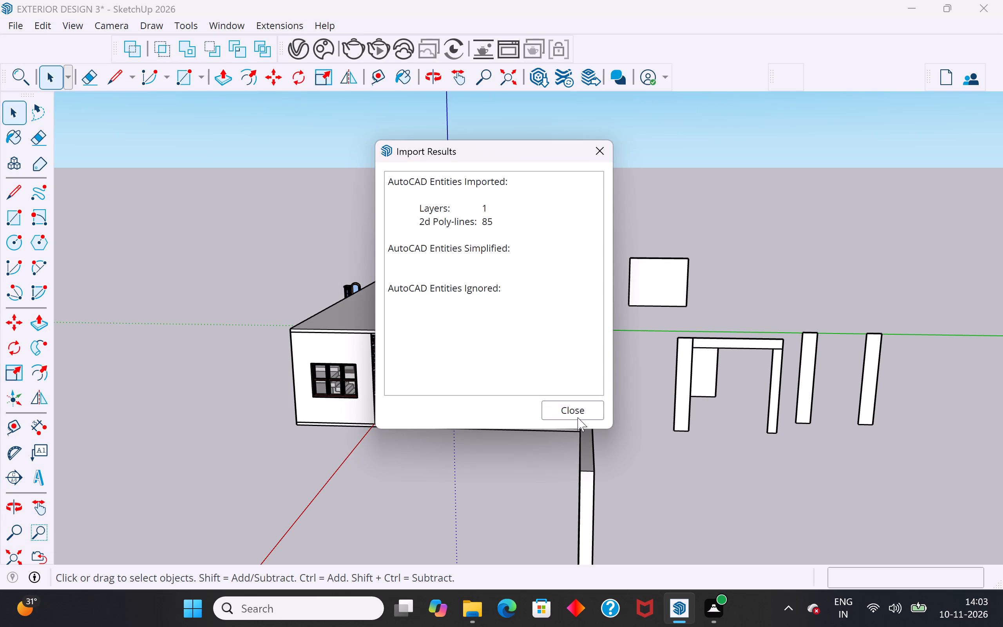
{"action": "left_click", "coordinate": [579, 413]}
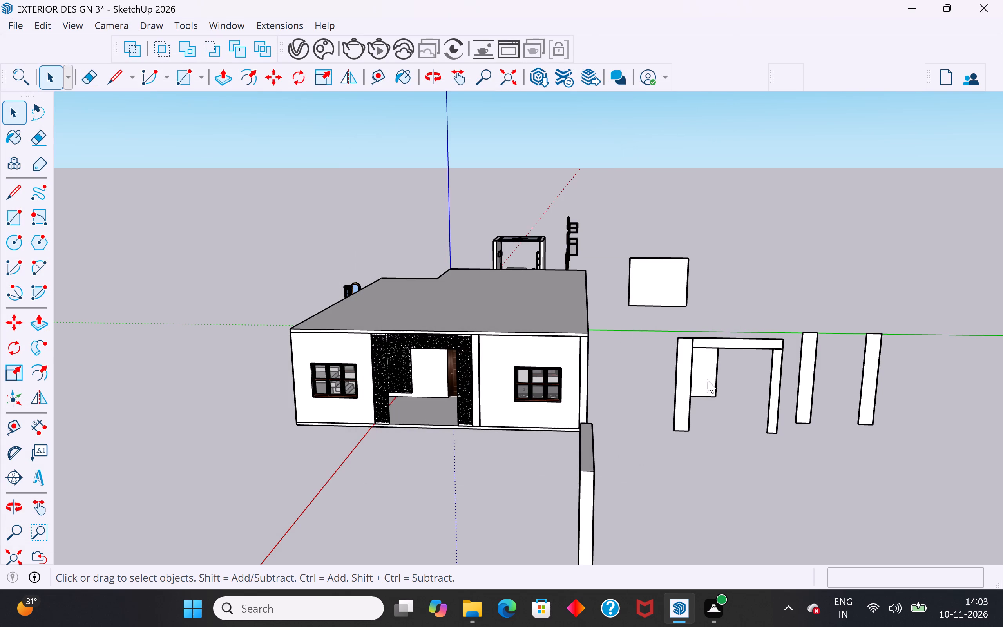
Move the imported pebble-pattern jali drawing along the green axis to open ground clear of the house.
{"action": "scroll", "coordinate": [328, 384], "scroll_direction": "up", "scroll_amount": 2}
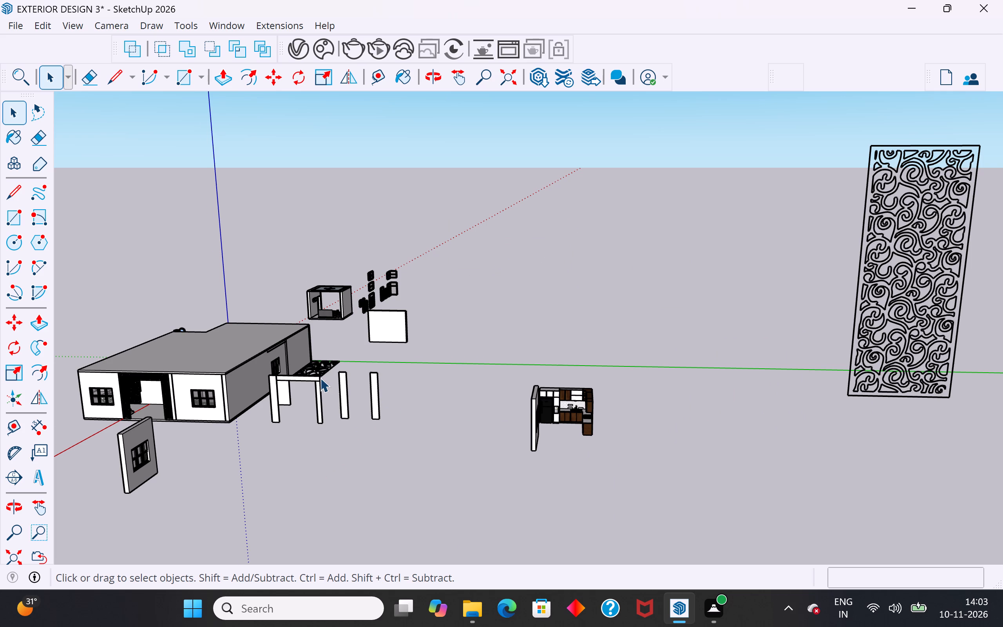
{"action": "scroll", "coordinate": [320, 378], "scroll_direction": "up", "scroll_amount": 13}
{"action": "middle_click_drag", "start_coordinate": [326, 382], "coordinate": [345, 436]}
{"action": "left_click", "coordinate": [348, 433]}
{"action": "scroll", "coordinate": [373, 449], "scroll_direction": "down", "scroll_amount": 5}
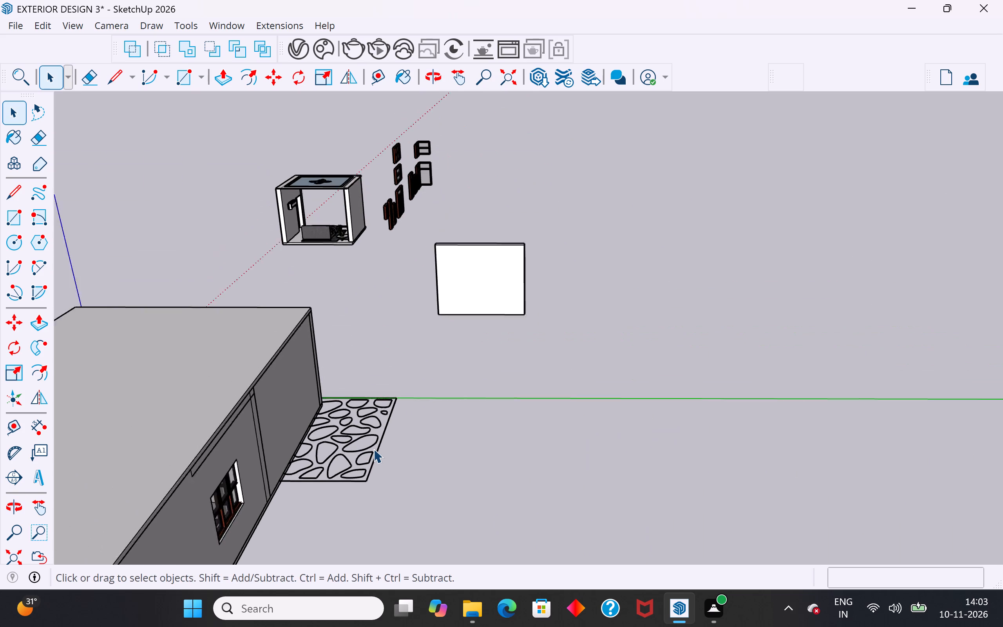
{"action": "left_click", "coordinate": [373, 468]}
{"action": "left_click_drag", "start_coordinate": [390, 439], "coordinate": [357, 483]}
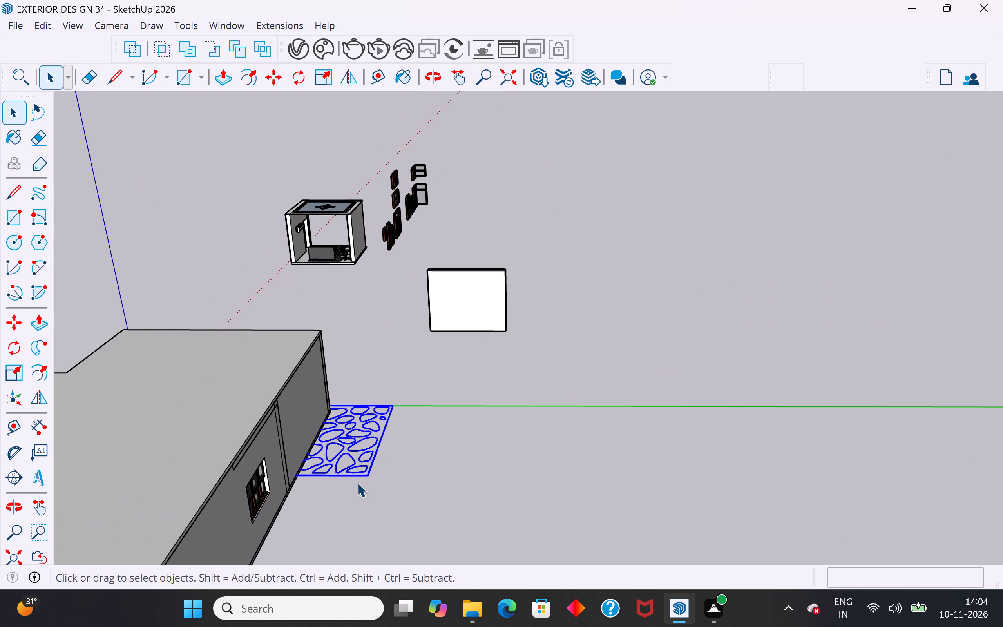
{"action": "key", "text": "m"}
{"action": "left_click", "coordinate": [365, 477]}
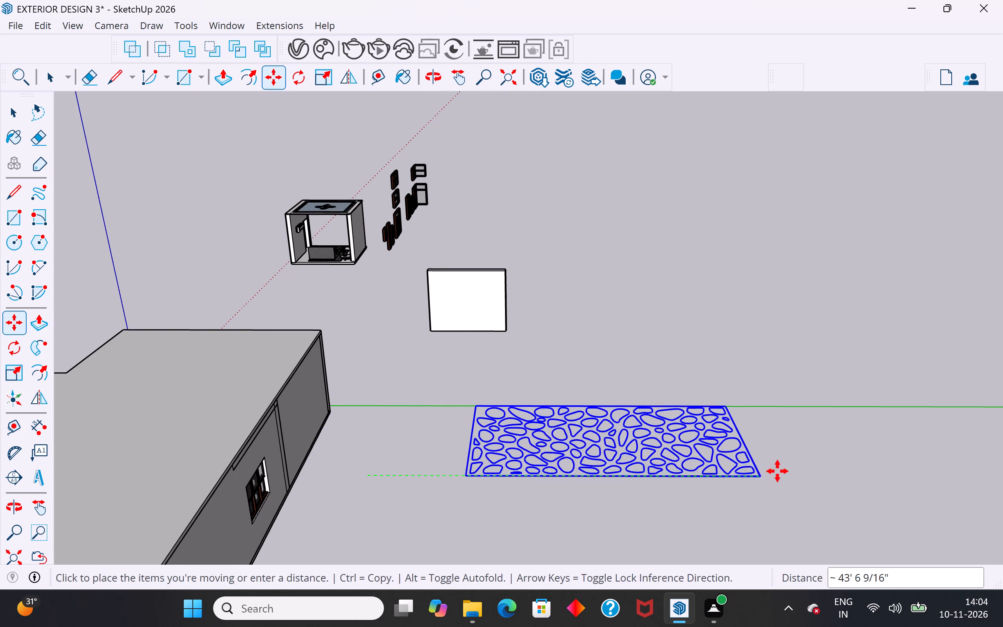
{"action": "left_click", "coordinate": [787, 474]}
{"action": "left_click", "coordinate": [9, 116]}
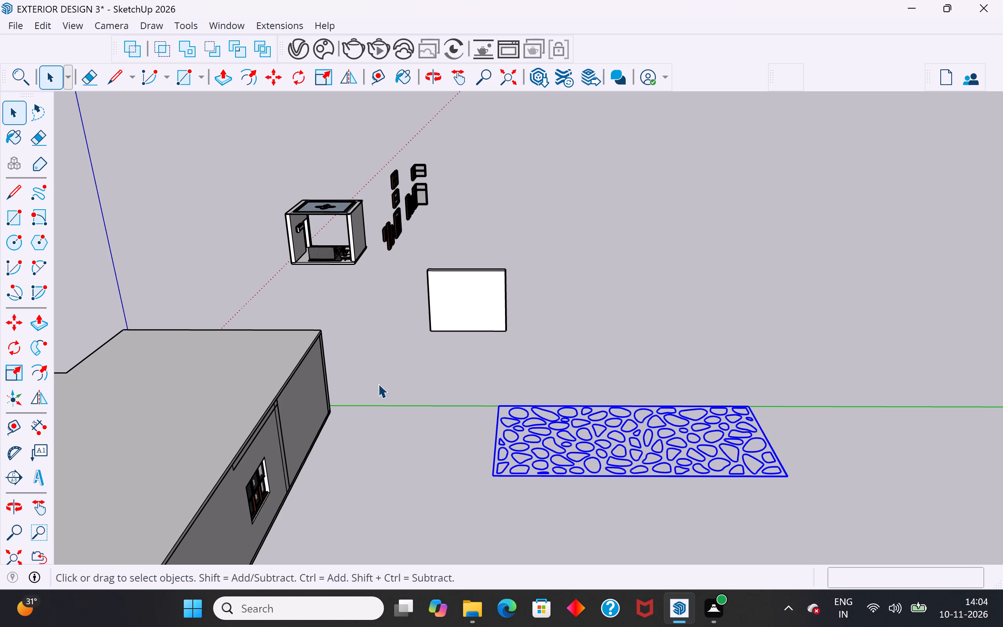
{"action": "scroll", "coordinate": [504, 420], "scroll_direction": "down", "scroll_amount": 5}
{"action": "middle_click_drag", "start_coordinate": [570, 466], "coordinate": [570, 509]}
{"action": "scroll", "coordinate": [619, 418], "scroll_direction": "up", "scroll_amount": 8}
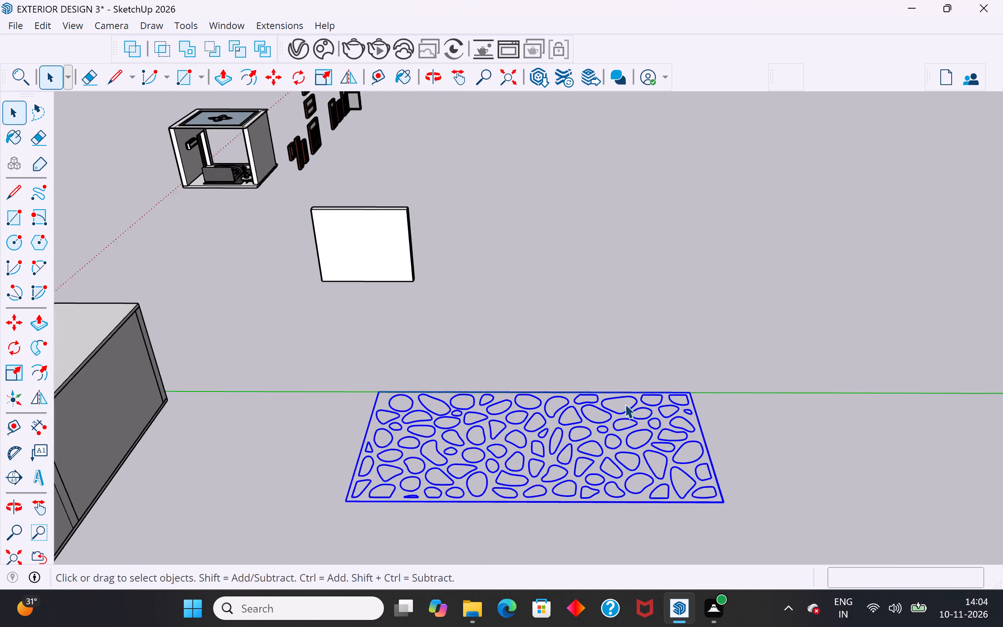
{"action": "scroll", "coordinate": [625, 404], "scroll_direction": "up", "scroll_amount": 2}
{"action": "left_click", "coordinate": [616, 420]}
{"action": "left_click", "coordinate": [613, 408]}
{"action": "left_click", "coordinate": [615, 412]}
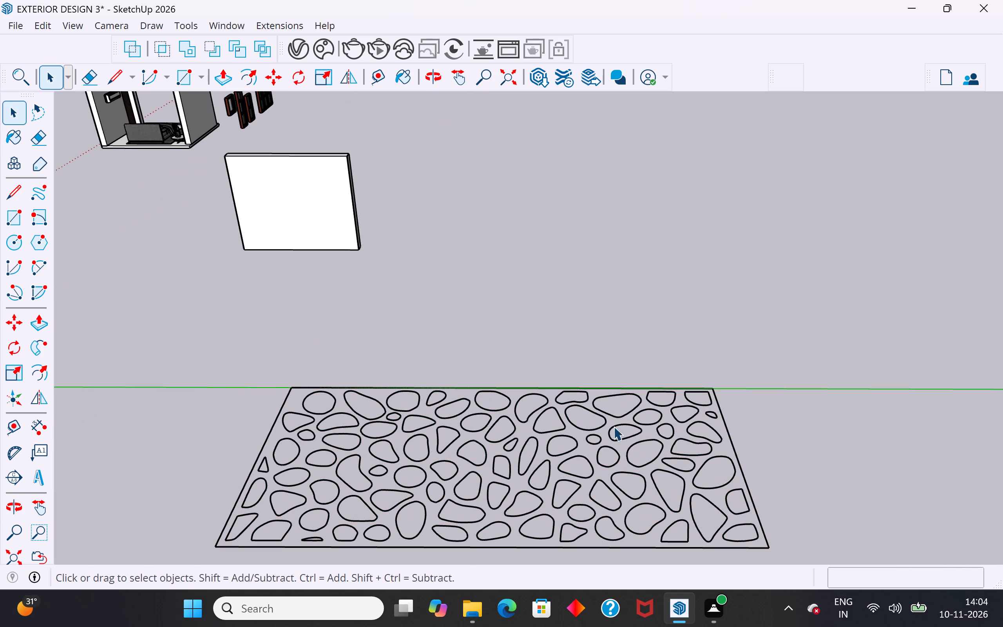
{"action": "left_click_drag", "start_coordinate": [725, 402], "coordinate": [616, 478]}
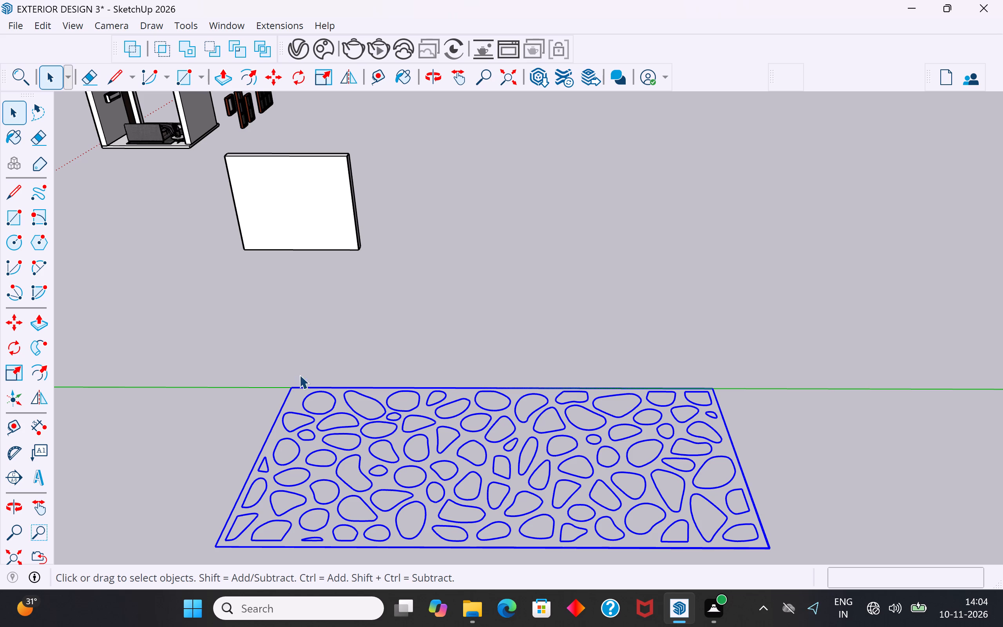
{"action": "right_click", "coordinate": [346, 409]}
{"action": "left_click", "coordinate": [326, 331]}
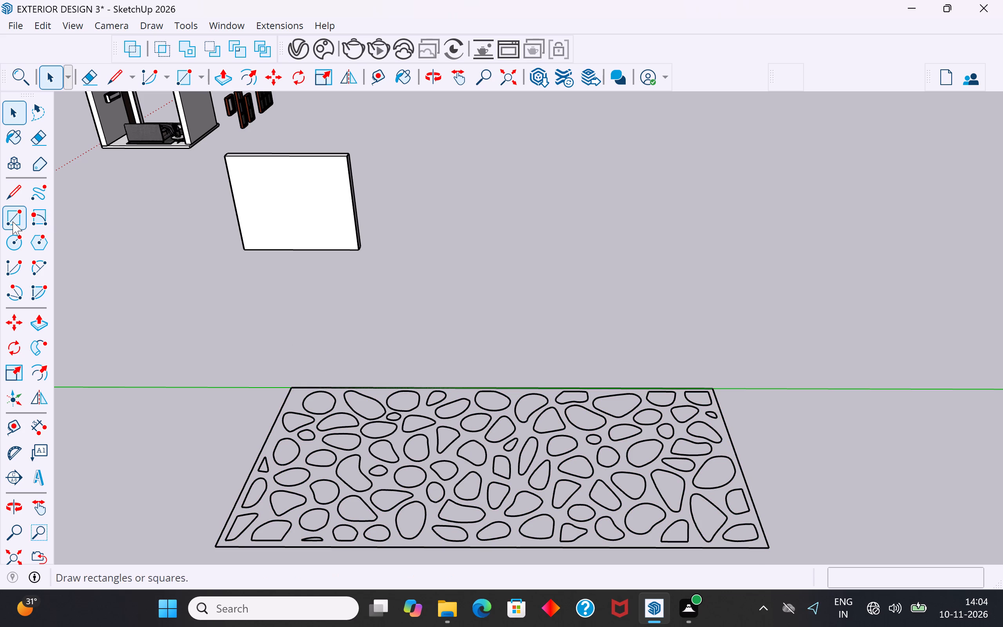
Draw a rectangle of 15' 10 1/2" by 31' 10 1/2" over the pebble pattern, from corner to opposite corner of its border.
{"action": "left_click", "coordinate": [13, 221]}
{"action": "left_click", "coordinate": [289, 386]}
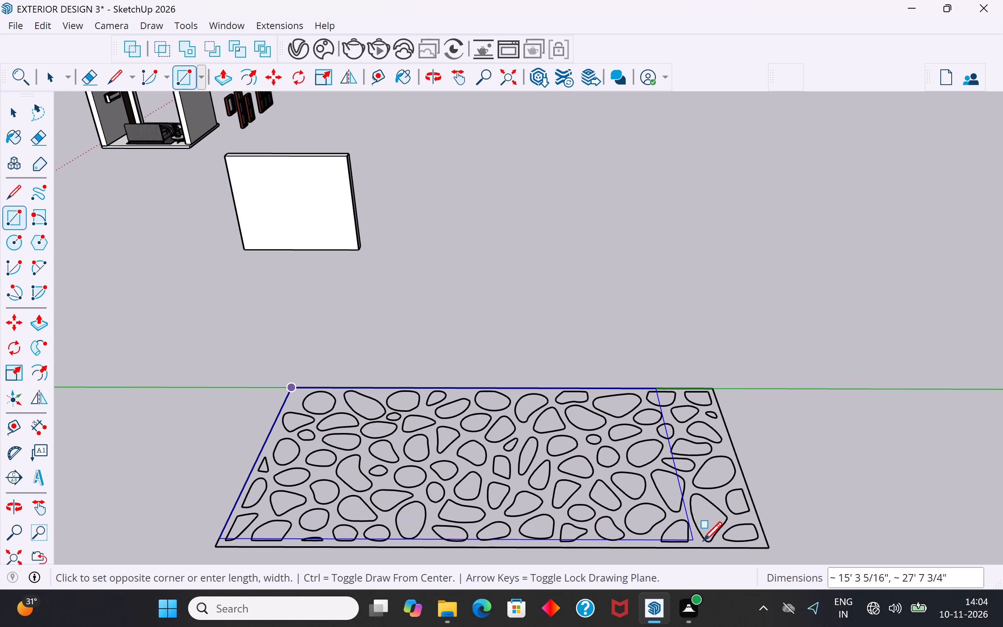
{"action": "left_click", "coordinate": [766, 551]}
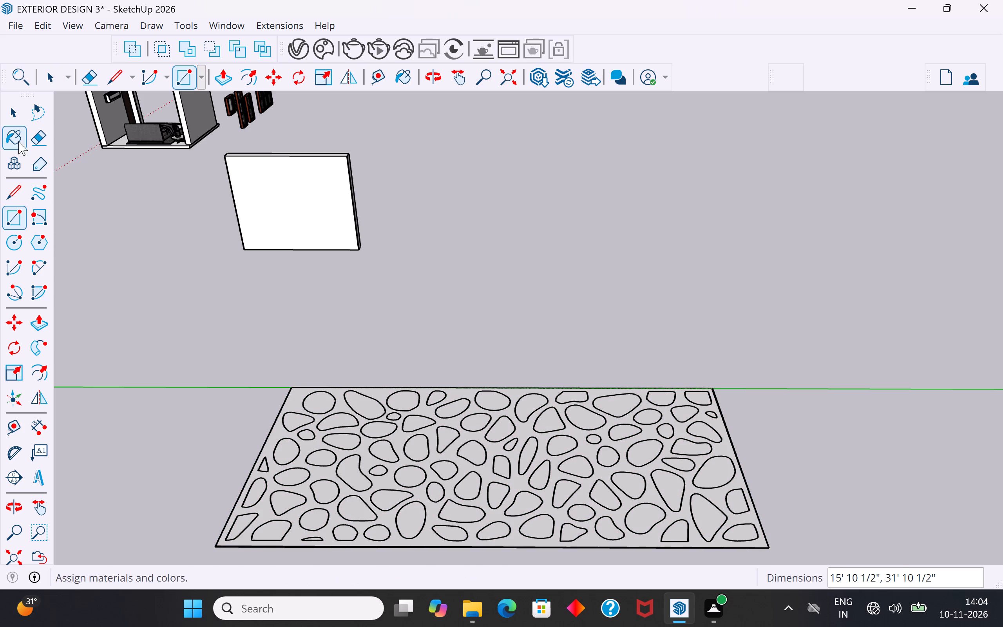
{"action": "left_click", "coordinate": [14, 113]}
{"action": "left_click", "coordinate": [184, 323]}
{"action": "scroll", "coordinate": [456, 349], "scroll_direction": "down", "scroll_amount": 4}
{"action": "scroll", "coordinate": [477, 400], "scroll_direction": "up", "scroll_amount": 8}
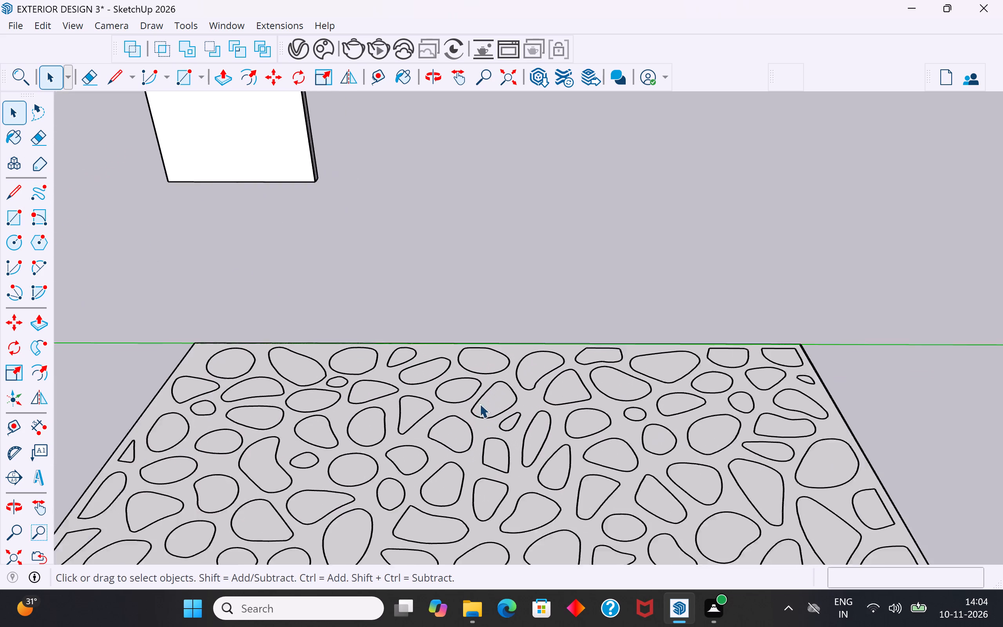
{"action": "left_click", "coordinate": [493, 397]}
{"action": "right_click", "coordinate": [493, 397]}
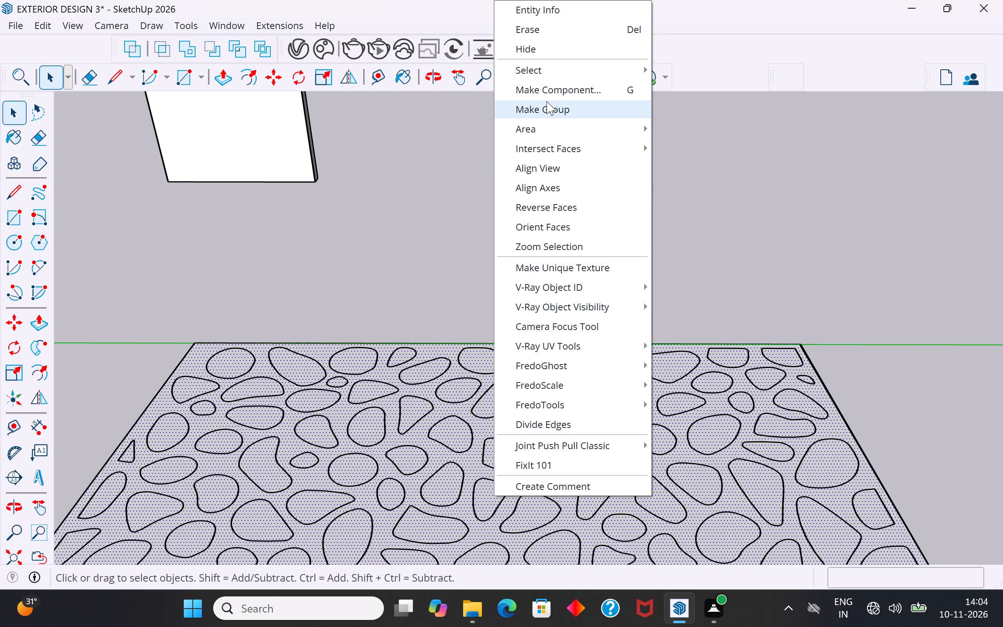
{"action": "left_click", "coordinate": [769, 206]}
Explode the imported pebble pattern lying on the new rectangular face.
{"action": "left_click_drag", "start_coordinate": [904, 306], "coordinate": [682, 427]}
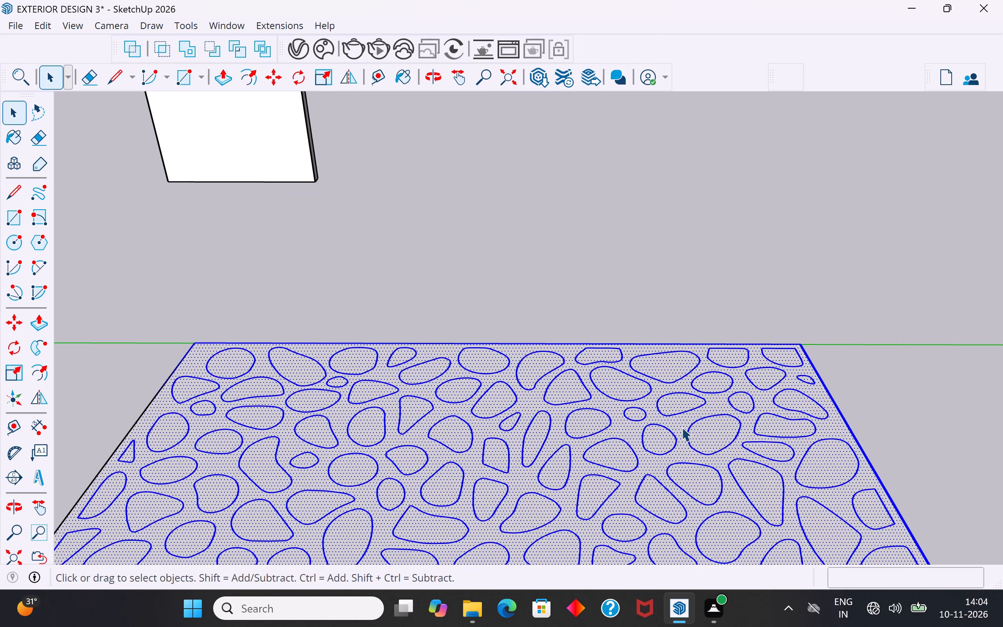
{"action": "right_click", "coordinate": [682, 427]}
{"action": "left_click", "coordinate": [740, 89]}
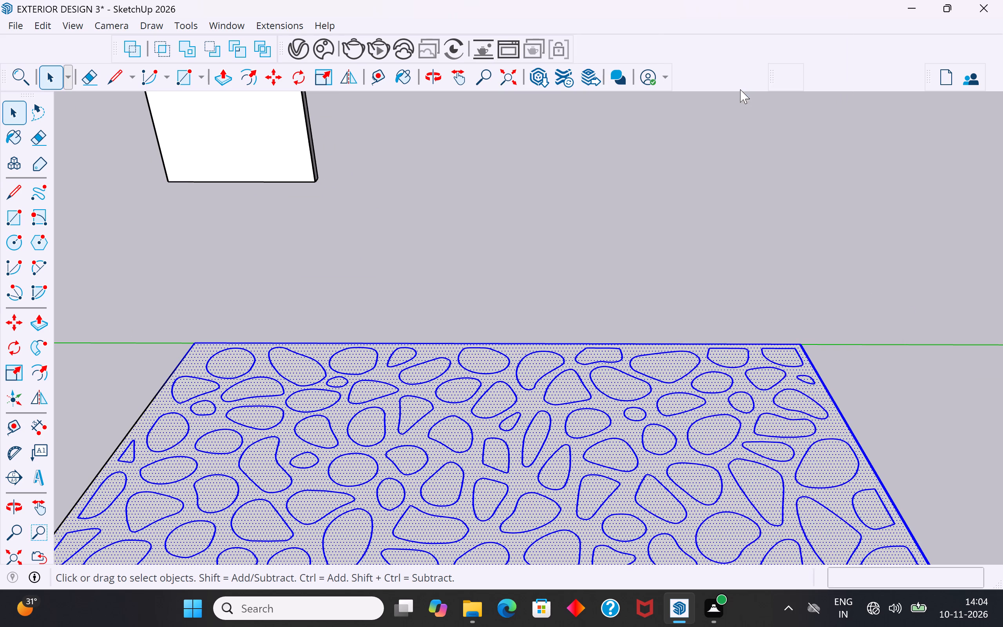
{"action": "left_click", "coordinate": [665, 261]}
Check whether the individual pebble shapes can be selected separately from the surrounding face.
{"action": "left_click", "coordinate": [672, 390]}
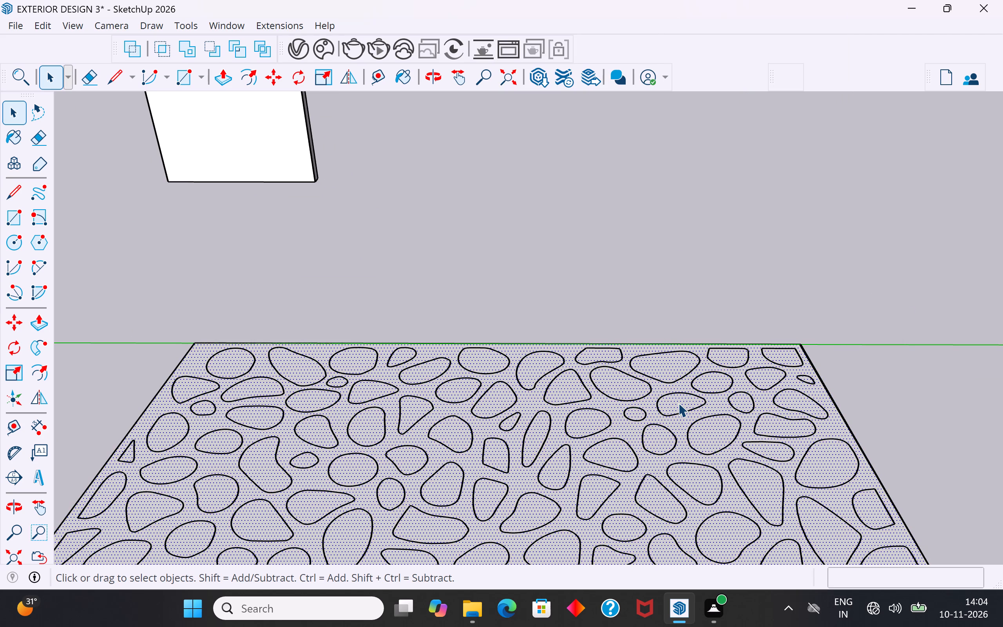
{"action": "left_click", "coordinate": [678, 403]}
{"action": "scroll", "coordinate": [678, 403], "scroll_direction": "down", "scroll_amount": 6}
{"action": "scroll", "coordinate": [561, 558], "scroll_direction": "up", "scroll_amount": 9}
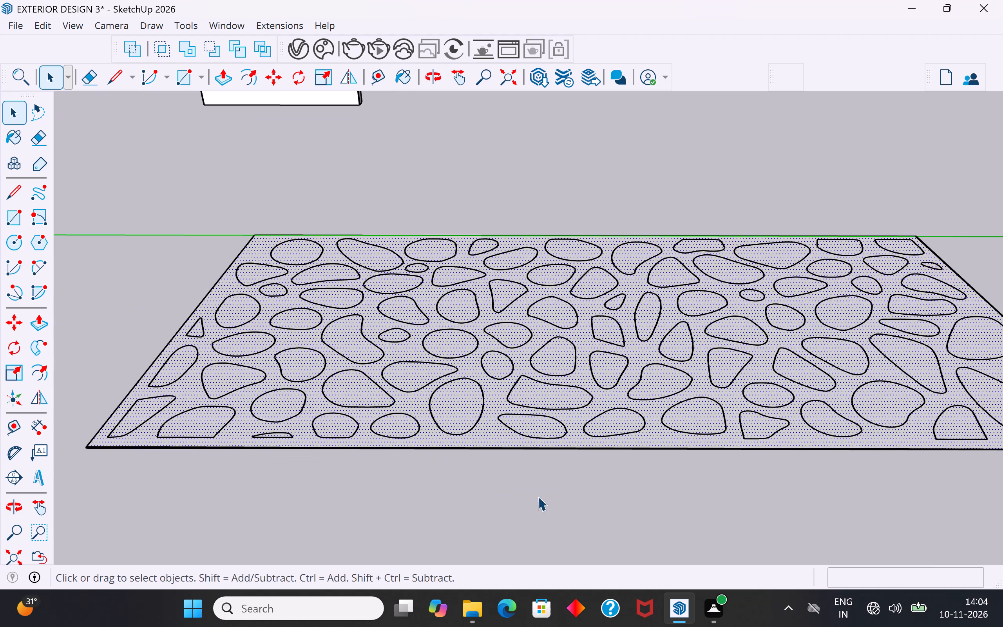
{"action": "left_click", "coordinate": [541, 440]}
{"action": "scroll", "coordinate": [541, 440], "scroll_direction": "up", "scroll_amount": 2}
{"action": "left_click", "coordinate": [483, 426]}
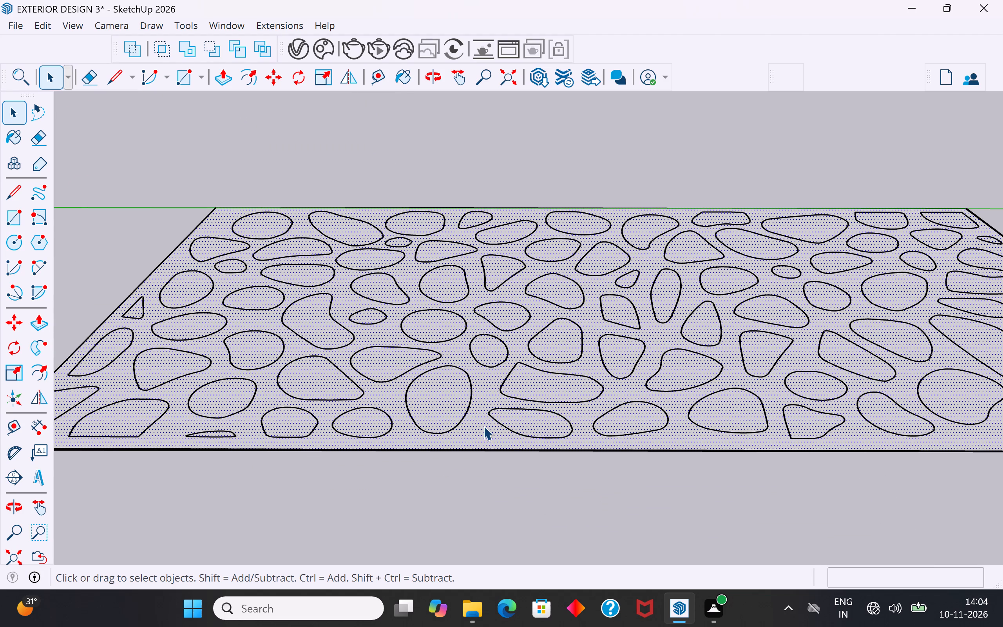
{"action": "scroll", "coordinate": [475, 438], "scroll_direction": "down", "scroll_amount": 12}
Select the whole pebble pattern with its rectangular face and intersect the faces with the model.
{"action": "left_click_drag", "start_coordinate": [762, 307], "coordinate": [726, 365]}
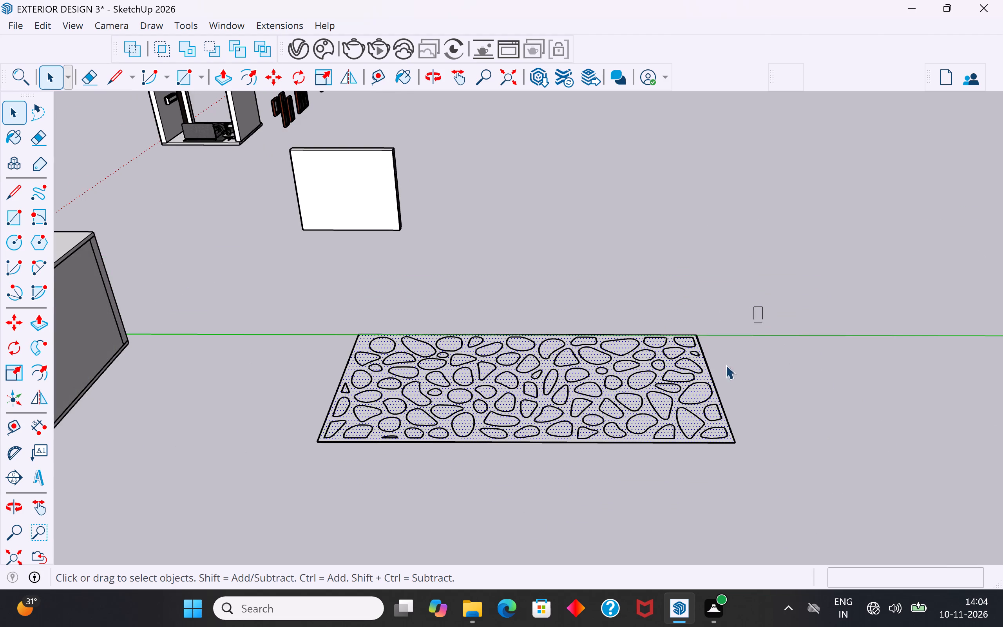
{"action": "left_click_drag", "start_coordinate": [726, 365], "coordinate": [304, 498]}
{"action": "right_click", "coordinate": [394, 396]}
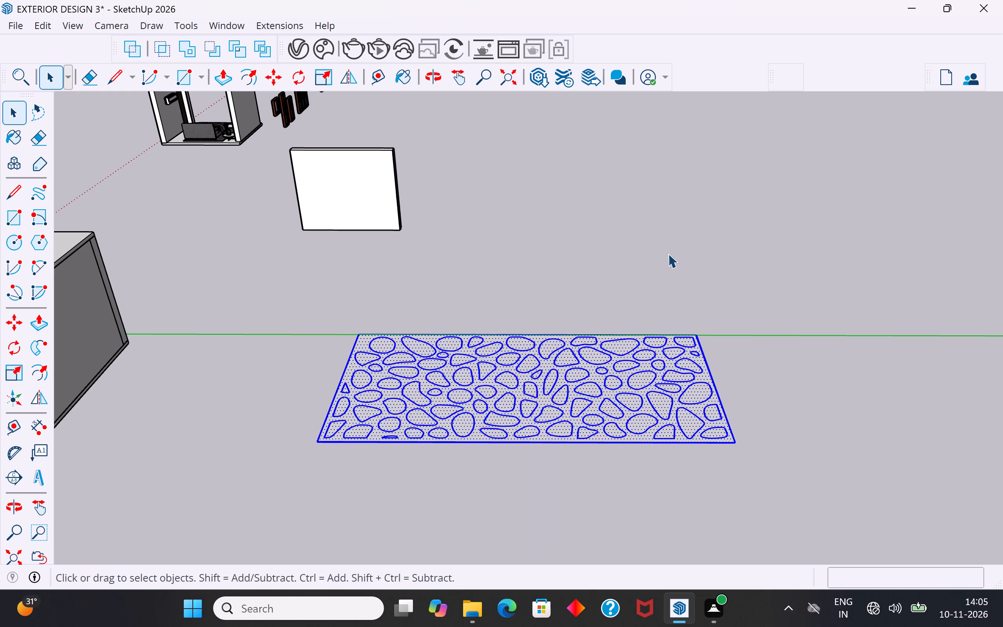
{"action": "left_click", "coordinate": [668, 254]}
{"action": "left_click_drag", "start_coordinate": [786, 306], "coordinate": [275, 502]}
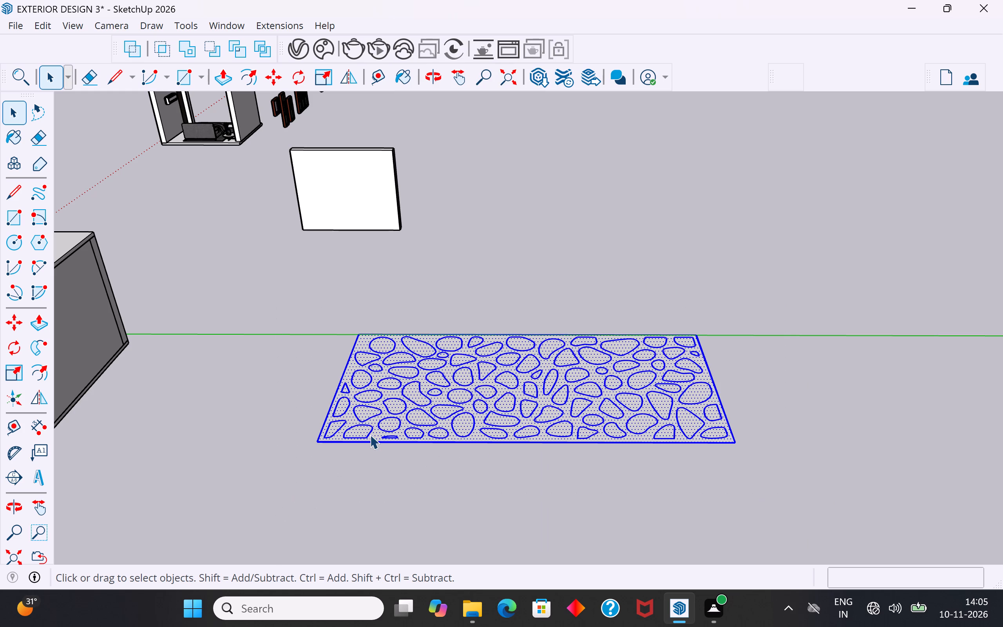
{"action": "right_click", "coordinate": [370, 435]}
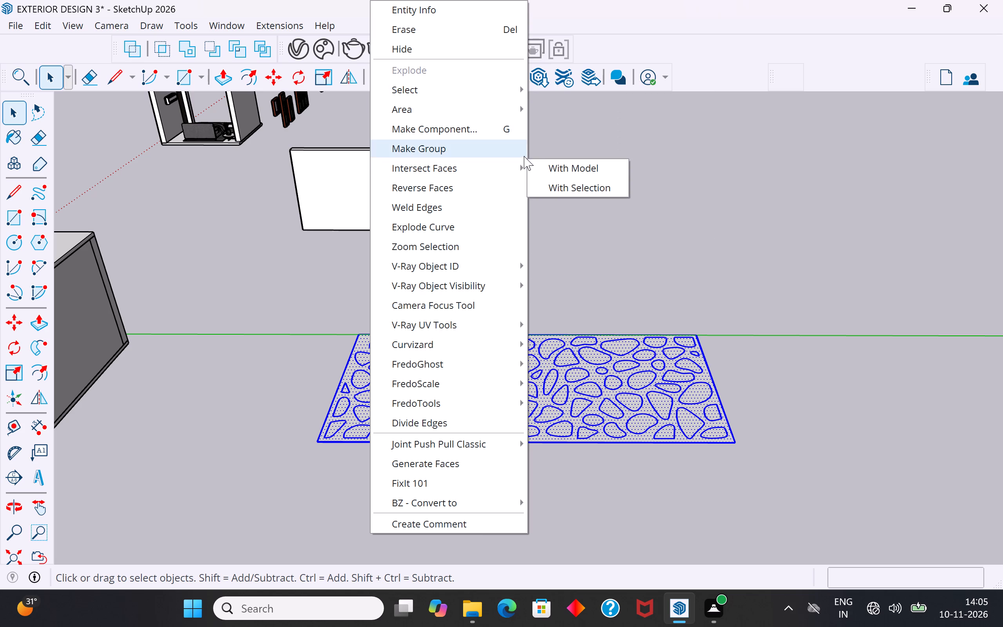
{"action": "left_click", "coordinate": [585, 172]}
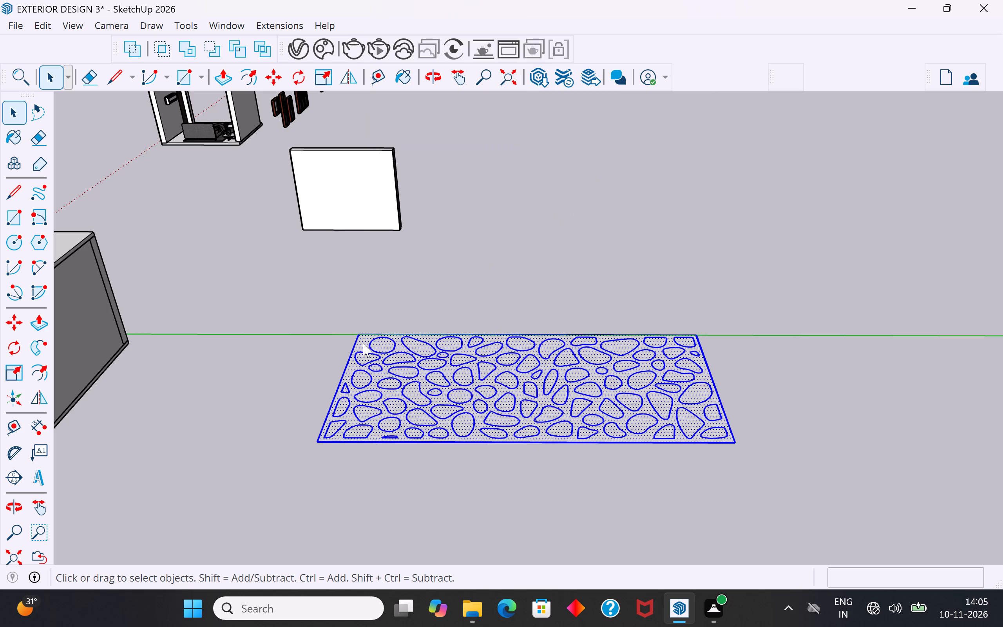
Delete the seven pebble faces closest to the panel's short end nearest the house, keeping the face around them.
{"action": "scroll", "coordinate": [355, 421], "scroll_direction": "up", "scroll_amount": 3}
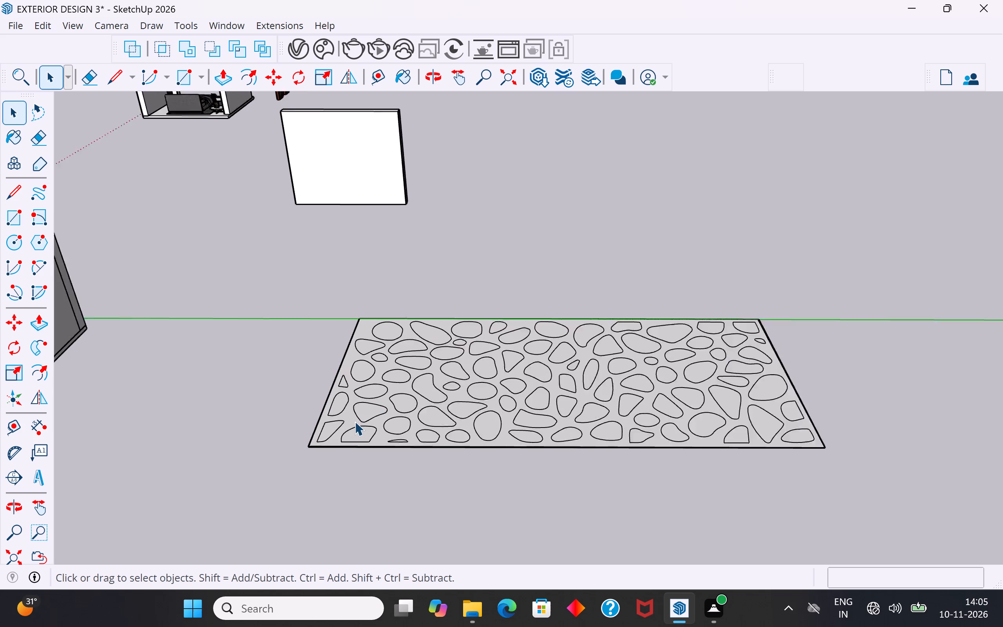
{"action": "scroll", "coordinate": [355, 421], "scroll_direction": "up", "scroll_amount": 8}
{"action": "left_click", "coordinate": [351, 422]}
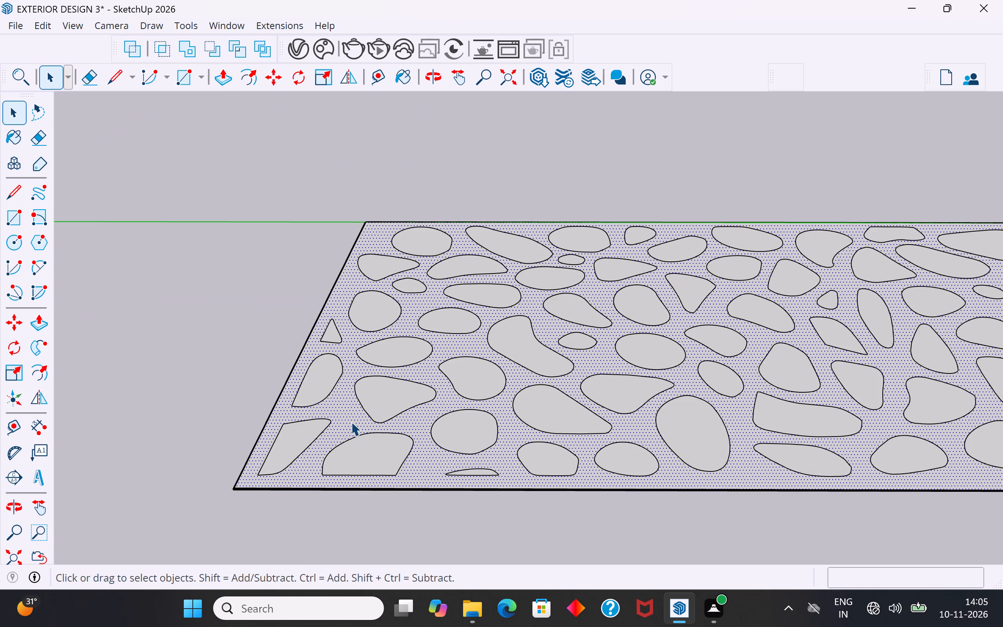
{"action": "left_click", "coordinate": [184, 409]}
{"action": "left_click", "coordinate": [377, 449]}
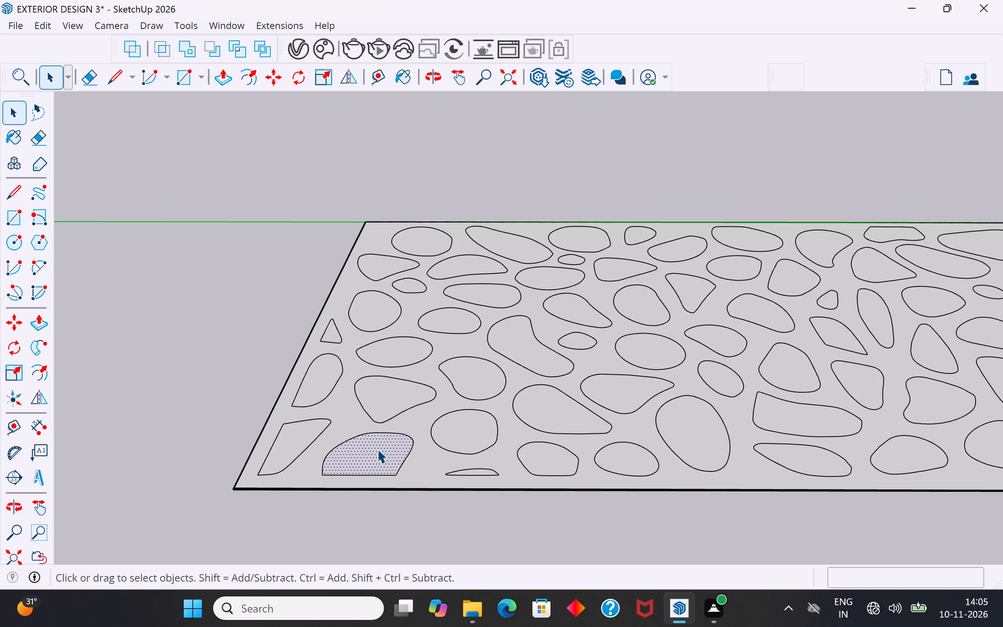
{"action": "key", "text": "Delete"}
{"action": "left_click", "coordinate": [300, 436]}
{"action": "key", "text": "Delete"}
{"action": "left_click", "coordinate": [312, 382]}
{"action": "key", "text": "Delete"}
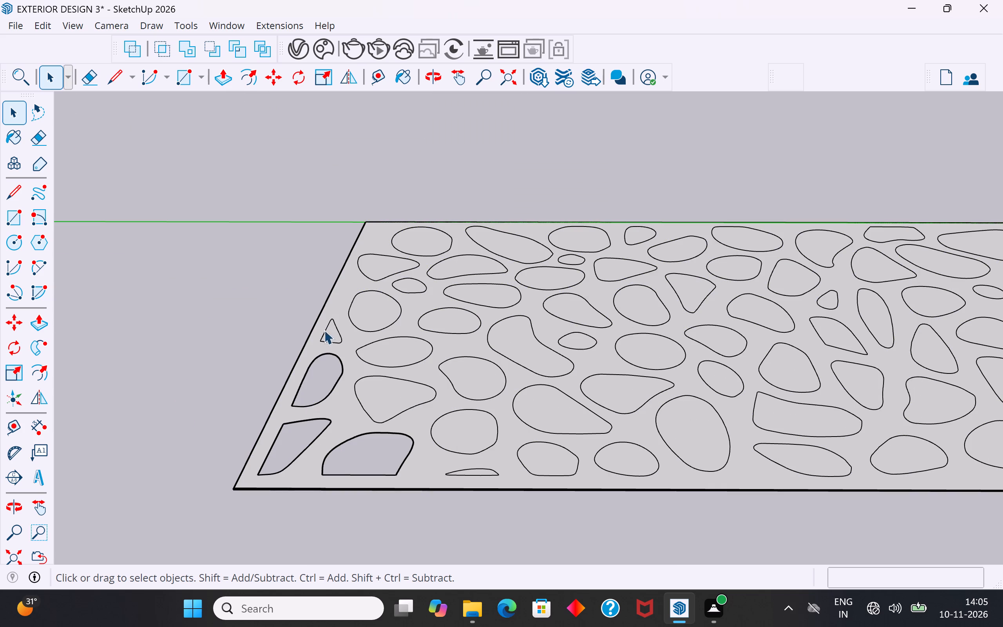
{"action": "left_click", "coordinate": [328, 335]}
{"action": "key", "text": "Delete"}
{"action": "left_click", "coordinate": [375, 306]}
{"action": "key", "text": "Delete"}
{"action": "left_click", "coordinate": [376, 263]}
{"action": "key", "text": "Delete"}
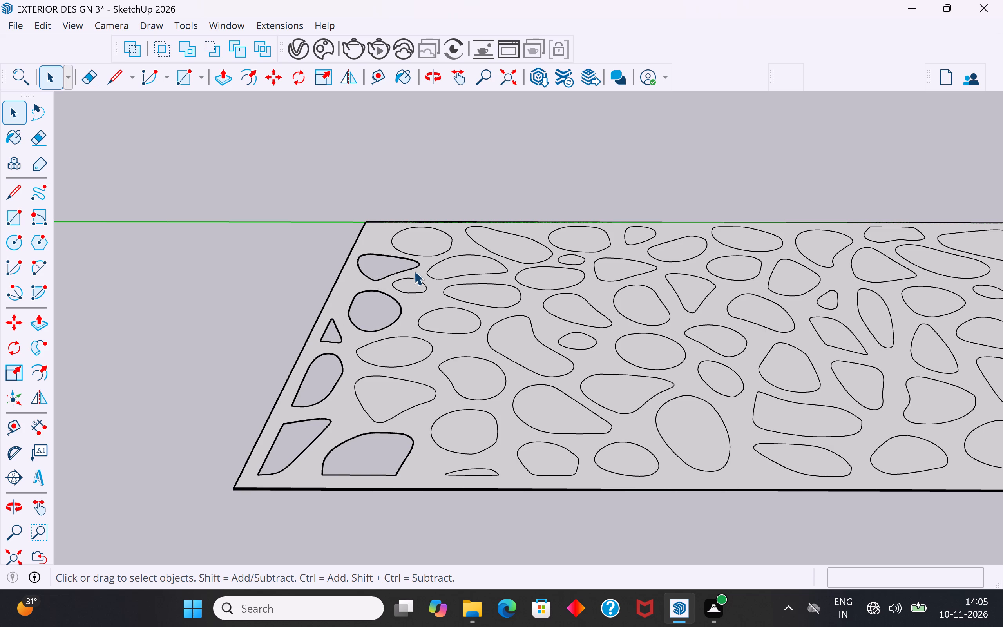
{"action": "left_click", "coordinate": [415, 280]}
{"action": "left_click", "coordinate": [410, 285]}
{"action": "key", "text": "Delete"}
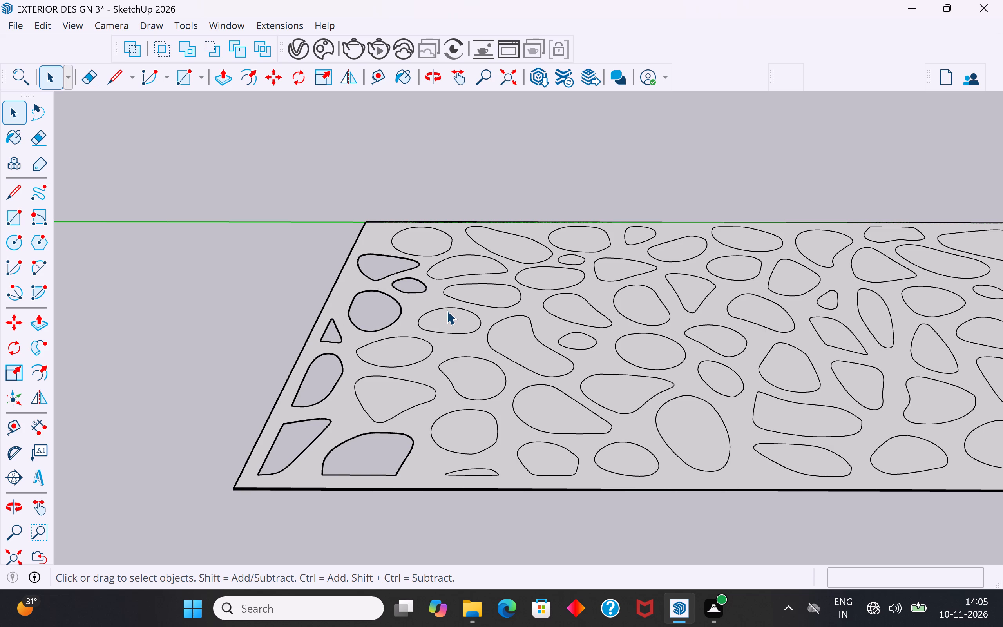
Delete the next ten pebble faces inward from that end, up to the long edge on the green axis.
{"action": "left_click", "coordinate": [447, 312]}
{"action": "key", "text": "Delete"}
{"action": "left_click", "coordinate": [398, 364]}
{"action": "key", "text": "Delete"}
{"action": "left_click", "coordinate": [398, 392]}
{"action": "key", "text": "Delete"}
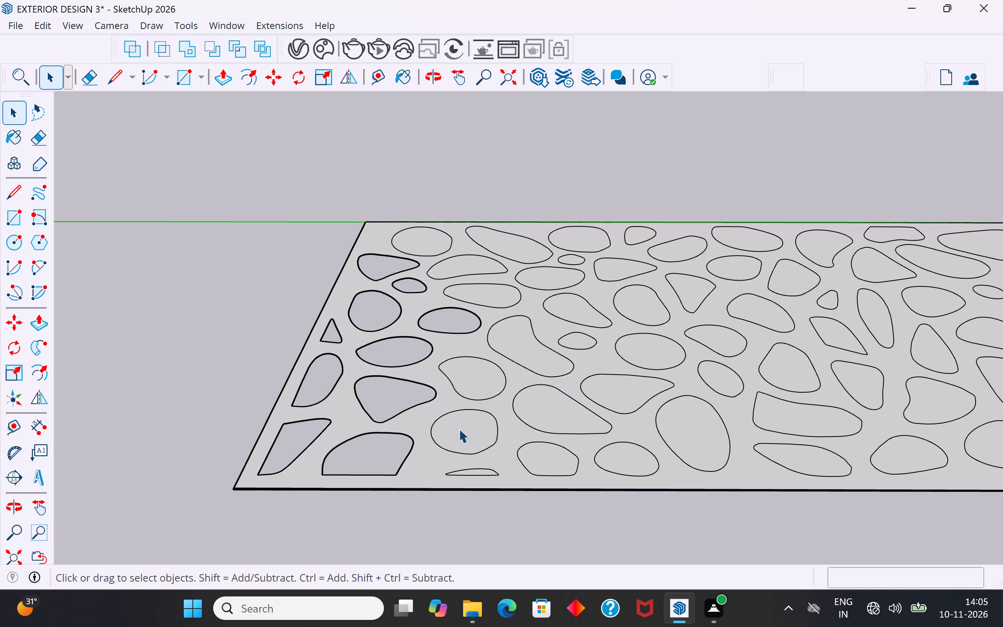
{"action": "left_click", "coordinate": [462, 428]}
{"action": "key", "text": "Delete"}
{"action": "left_click", "coordinate": [469, 381]}
{"action": "key", "text": "Delete"}
{"action": "left_click", "coordinate": [526, 335]}
{"action": "key", "text": "Delete"}
{"action": "left_click", "coordinate": [487, 293]}
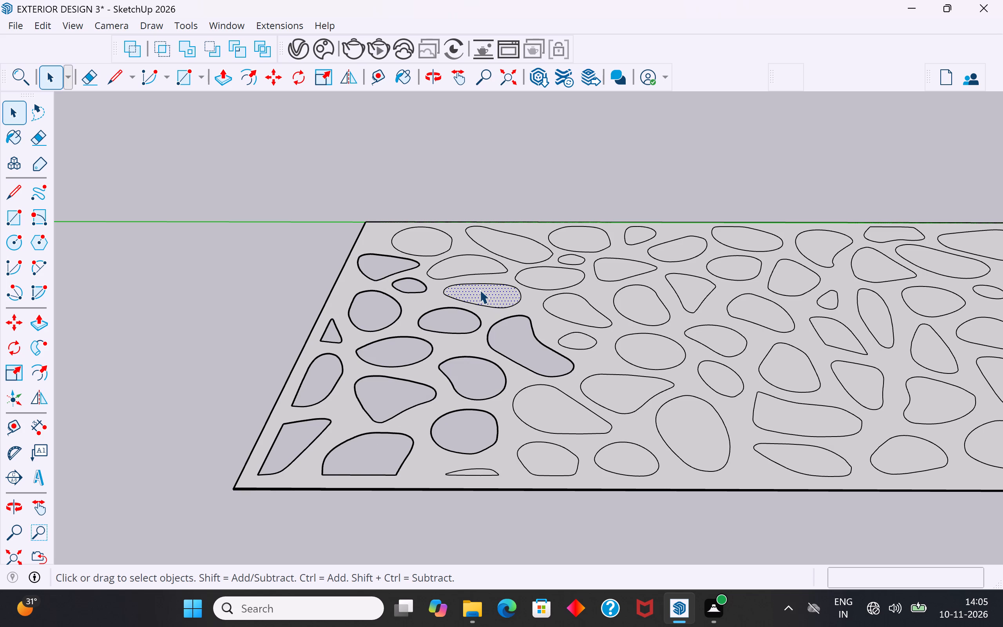
{"action": "key", "text": "Delete"}
{"action": "left_click", "coordinate": [456, 270]}
{"action": "key", "text": "Delete"}
{"action": "left_click", "coordinate": [430, 242]}
{"action": "key", "text": "Delete"}
{"action": "left_click", "coordinate": [503, 246]}
{"action": "key", "text": "Delete"}
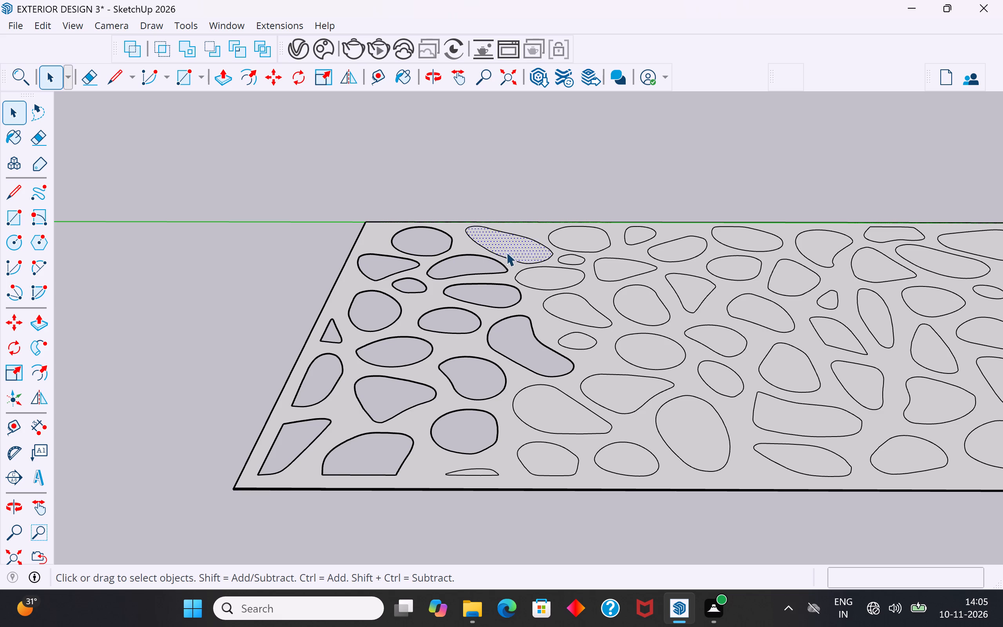
Delete seven more pebble faces beside the openings, finishing with the thin sliver at the long edge opposite the green axis.
{"action": "left_click", "coordinate": [544, 278]}
{"action": "key", "text": "Delete"}
{"action": "left_click", "coordinate": [564, 308]}
{"action": "key", "text": "Delete"}
{"action": "left_click", "coordinate": [578, 342]}
{"action": "key", "text": "Delete"}
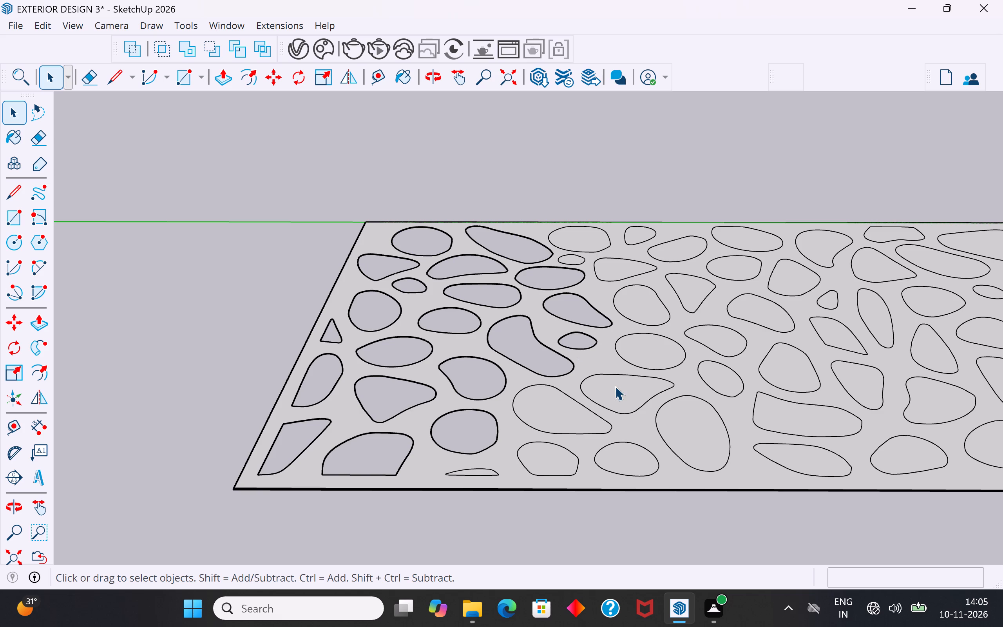
{"action": "left_click", "coordinate": [615, 386]}
{"action": "key", "text": "Delete"}
{"action": "left_click", "coordinate": [562, 416]}
{"action": "key", "text": "Delete"}
{"action": "left_click", "coordinate": [551, 459]}
{"action": "key", "text": "Delete"}
{"action": "scroll", "coordinate": [481, 470], "scroll_direction": "up", "scroll_amount": 10}
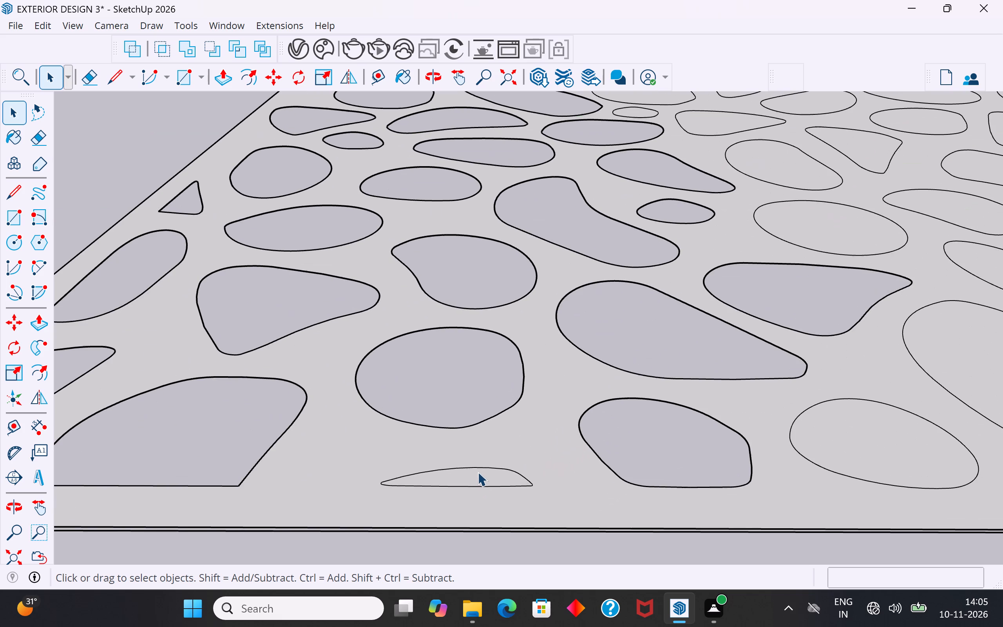
{"action": "left_click", "coordinate": [467, 478]}
{"action": "key", "text": "Delete"}
Delete the next six pebble faces across the panel, starting at the long edge opposite the green axis.
{"action": "scroll", "coordinate": [396, 470], "scroll_direction": "down", "scroll_amount": 13}
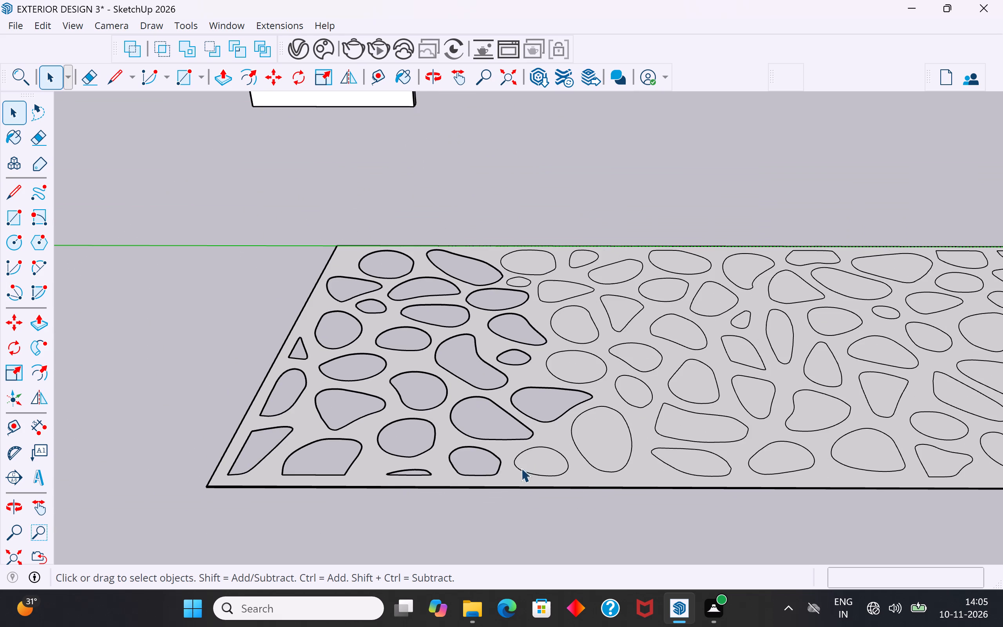
{"action": "left_click", "coordinate": [528, 462]}
{"action": "key", "text": "Delete"}
{"action": "left_click", "coordinate": [606, 431]}
{"action": "key", "text": "Delete"}
{"action": "left_click", "coordinate": [626, 387]}
{"action": "key", "text": "Delete"}
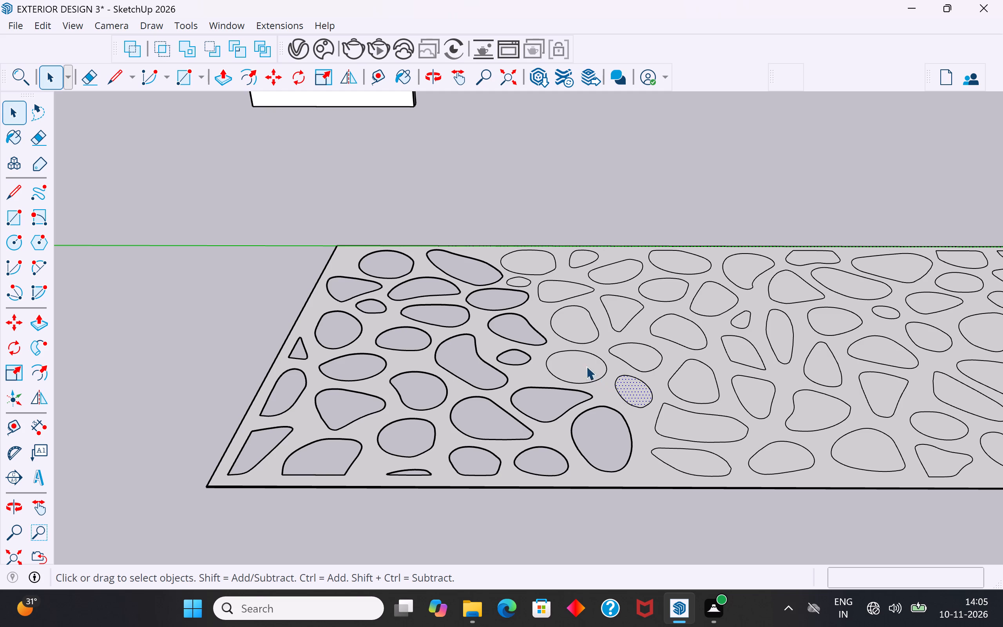
{"action": "left_click", "coordinate": [586, 366]}
{"action": "key", "text": "Delete"}
{"action": "left_click", "coordinate": [585, 319]}
{"action": "key", "text": "Delete"}
{"action": "left_click", "coordinate": [563, 292]}
{"action": "key", "text": "Delete"}
Delete the tiny oval pebble face and its three uncut neighbours near the green-axis edge.
{"action": "scroll", "coordinate": [539, 273], "scroll_direction": "up", "scroll_amount": 8}
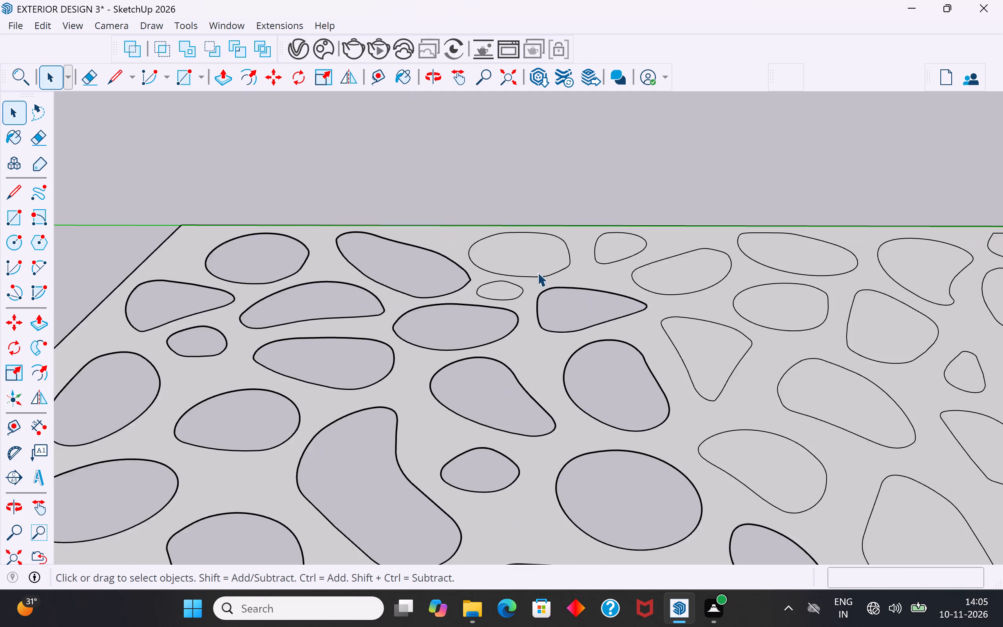
{"action": "scroll", "coordinate": [538, 272], "scroll_direction": "up", "scroll_amount": 3}
{"action": "left_click", "coordinate": [470, 303]}
{"action": "key", "text": "Delete"}
{"action": "left_click", "coordinate": [509, 233]}
{"action": "key", "text": "Delete"}
{"action": "left_click", "coordinate": [669, 239]}
{"action": "key", "text": "Delete"}
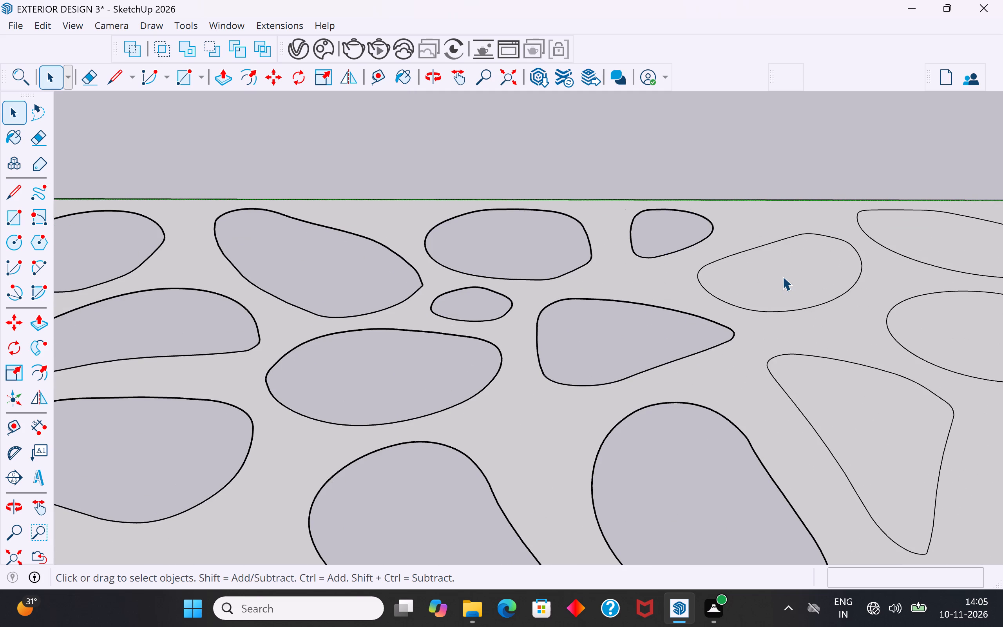
{"action": "left_click", "coordinate": [785, 277]}
{"action": "scroll", "coordinate": [489, 281], "scroll_direction": "down", "scroll_amount": 11}
{"action": "key", "text": "Delete"}
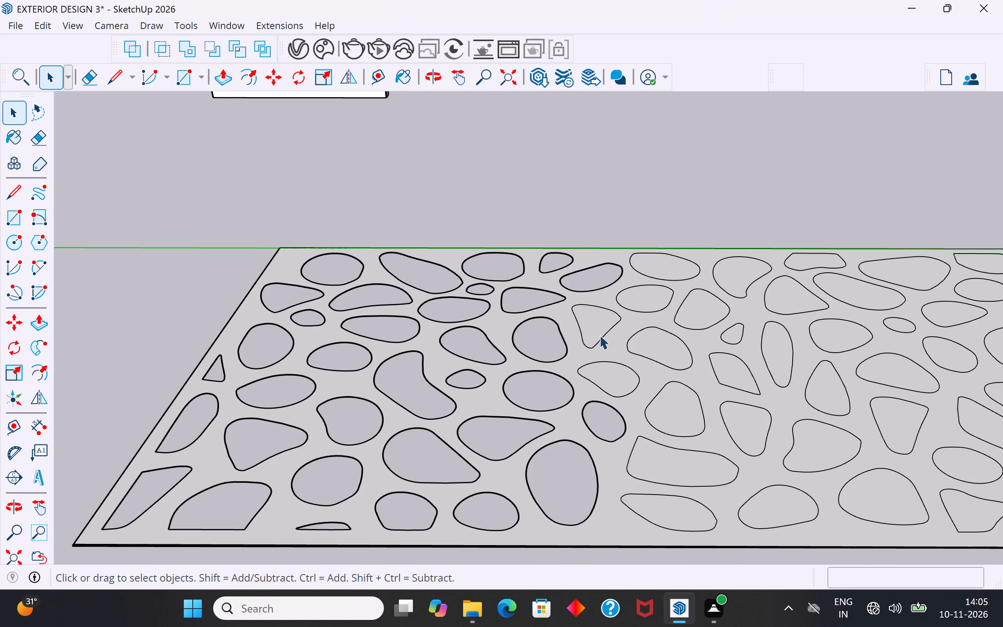
Delete eight pebble faces mid-panel, from the triangular one near the green-axis side to the opposite long edge.
{"action": "left_click", "coordinate": [592, 330]}
{"action": "key", "text": "Delete"}
{"action": "left_click", "coordinate": [610, 387]}
{"action": "key", "text": "Delete"}
{"action": "left_click", "coordinate": [670, 410]}
{"action": "key", "text": "Delete"}
{"action": "left_click", "coordinate": [668, 454]}
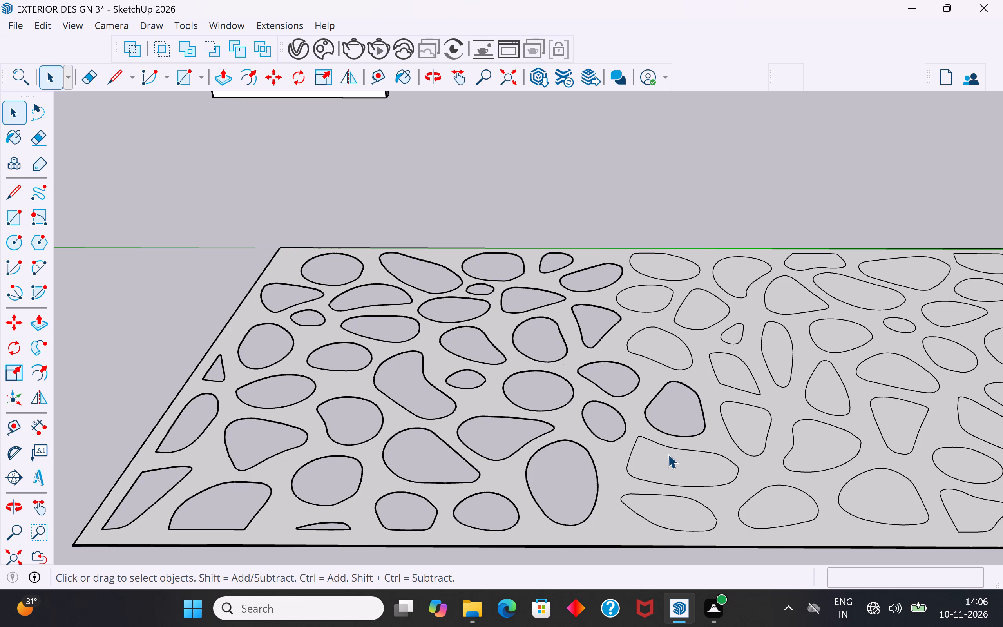
{"action": "key", "text": "Delete"}
{"action": "left_click", "coordinate": [668, 498]}
{"action": "key", "text": "Delete"}
{"action": "left_click", "coordinate": [773, 505]}
{"action": "key", "text": "Delete"}
{"action": "left_click", "coordinate": [806, 444]}
{"action": "key", "text": "Delete"}
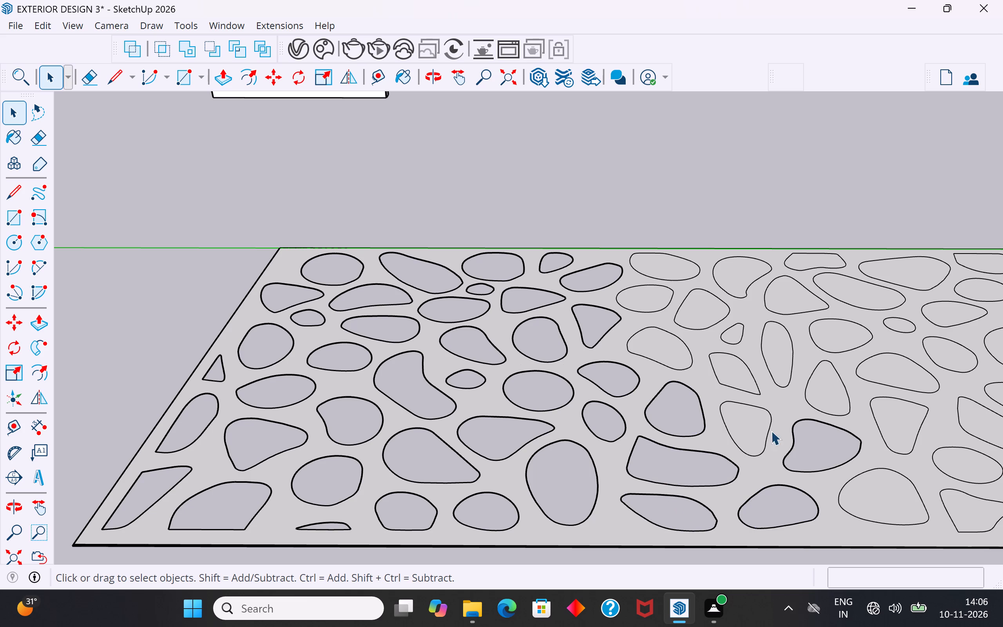
{"action": "left_click", "coordinate": [764, 426]}
{"action": "key", "text": "Delete"}
Delete the seven uncut pebble faces between the mid-panel openings and the green-axis edge, including the small one beside the tall oval.
{"action": "left_click", "coordinate": [748, 361]}
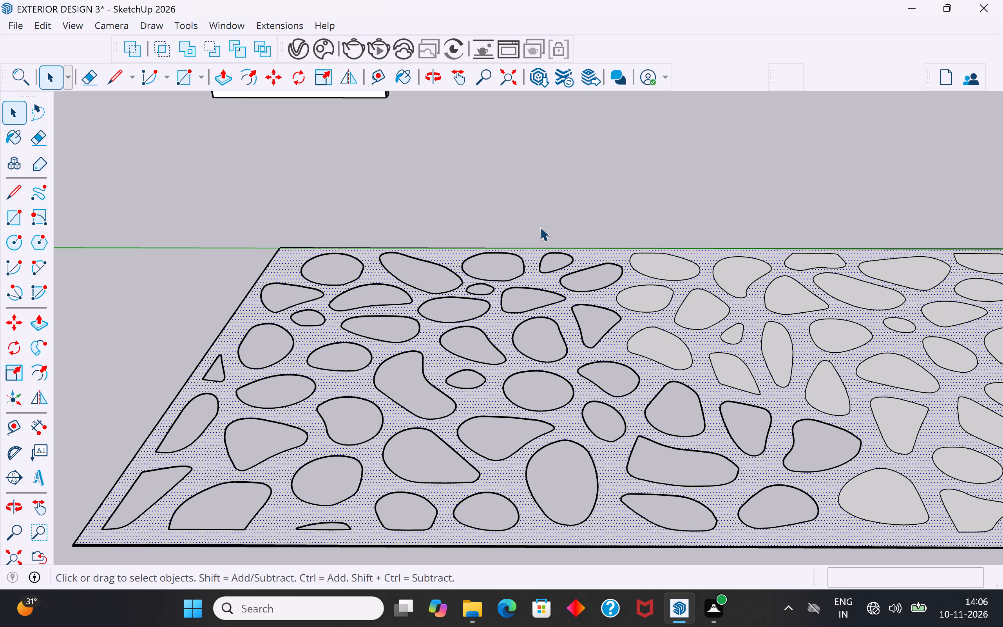
{"action": "left_click", "coordinate": [544, 214]}
{"action": "scroll", "coordinate": [541, 217], "scroll_direction": "down", "scroll_amount": 4}
{"action": "scroll", "coordinate": [637, 303], "scroll_direction": "up", "scroll_amount": 4}
{"action": "left_click", "coordinate": [671, 315]}
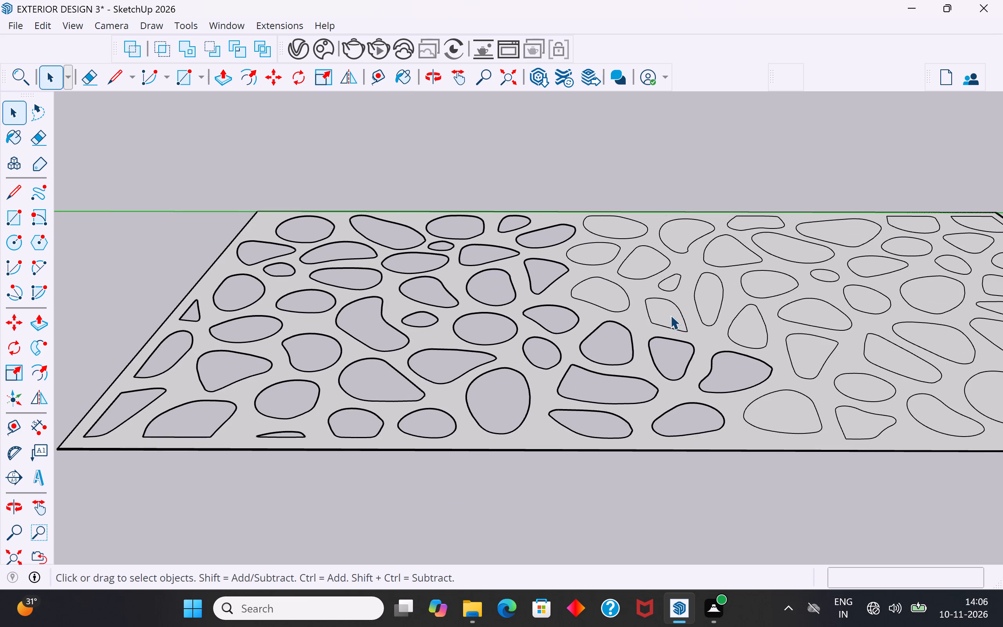
{"action": "key", "text": "Delete"}
{"action": "left_click", "coordinate": [600, 292]}
{"action": "key", "text": "Delete"}
{"action": "left_click", "coordinate": [598, 249]}
{"action": "key", "text": "Delete"}
{"action": "left_click", "coordinate": [648, 265]}
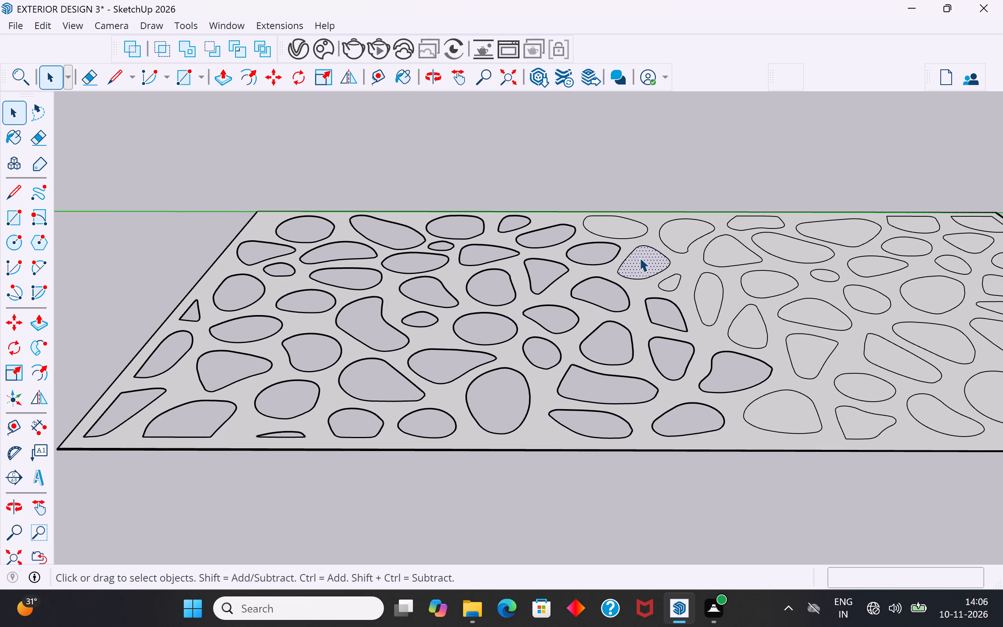
{"action": "key", "text": "Delete"}
{"action": "left_click", "coordinate": [618, 229]}
{"action": "key", "text": "Delete"}
{"action": "left_click", "coordinate": [673, 234]}
{"action": "key", "text": "Delete"}
{"action": "left_click", "coordinate": [671, 282]}
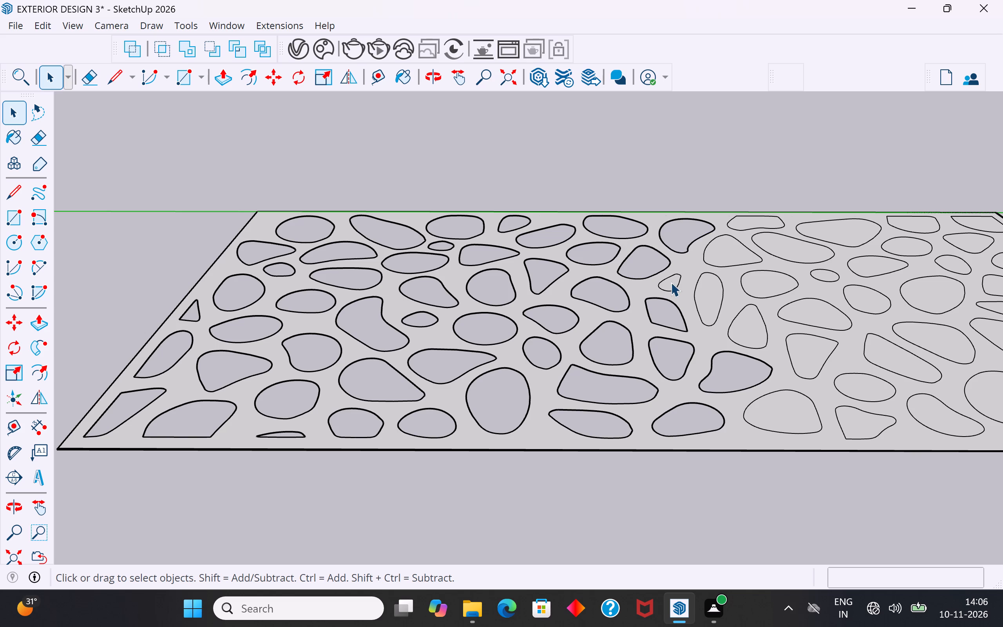
{"action": "key", "text": "Delete"}
Delete the tall oval pebble face and five faces beyond it, up to the flat-sided one at the green-axis edge.
{"action": "left_click", "coordinate": [728, 255]}
{"action": "left_click", "coordinate": [711, 288]}
{"action": "key", "text": "Delete"}
{"action": "left_click", "coordinate": [764, 280]}
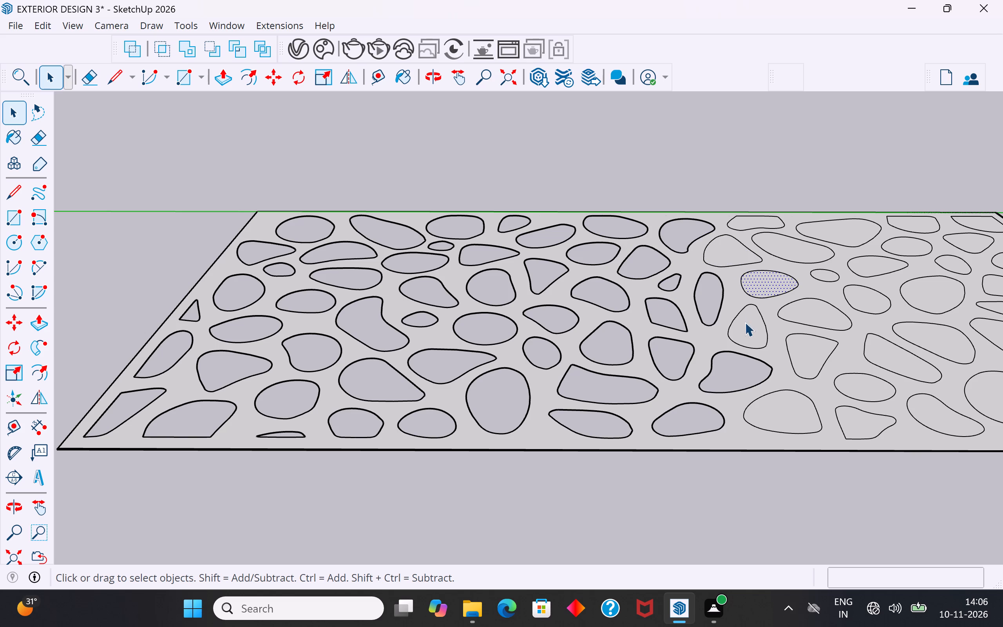
{"action": "key", "text": "Delete"}
{"action": "left_click", "coordinate": [746, 328]}
{"action": "key", "text": "Delete"}
{"action": "left_click", "coordinate": [731, 254]}
{"action": "key", "text": "Delete"}
{"action": "left_click", "coordinate": [792, 246]}
{"action": "key", "text": "Delete"}
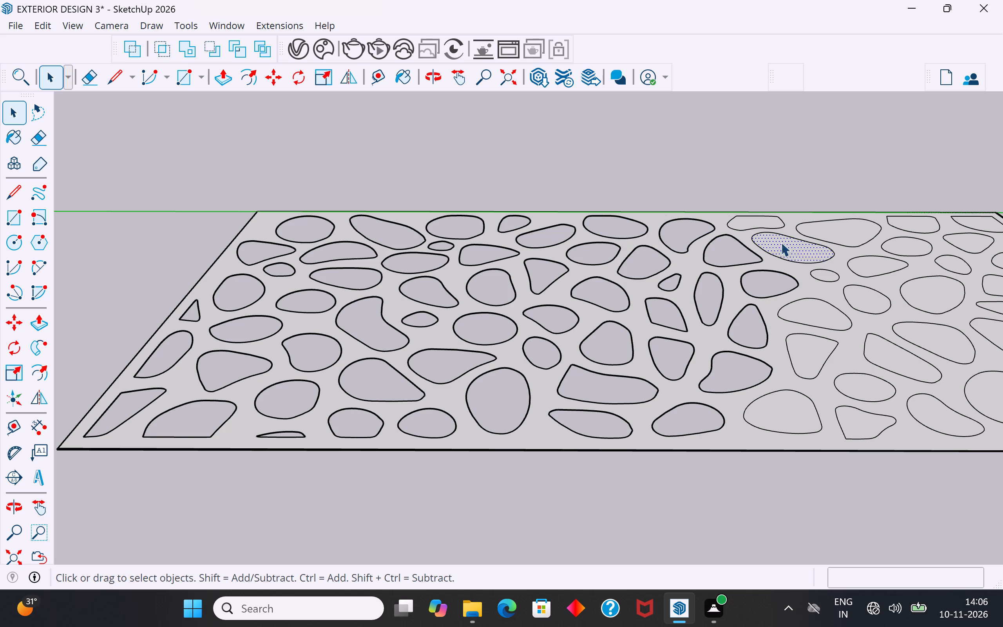
{"action": "left_click", "coordinate": [758, 223]}
{"action": "key", "text": "Delete"}
Delete the next five pebble faces toward the panel's other short end, on the side opposite the green axis.
{"action": "left_click", "coordinate": [799, 365]}
{"action": "key", "text": "Delete"}
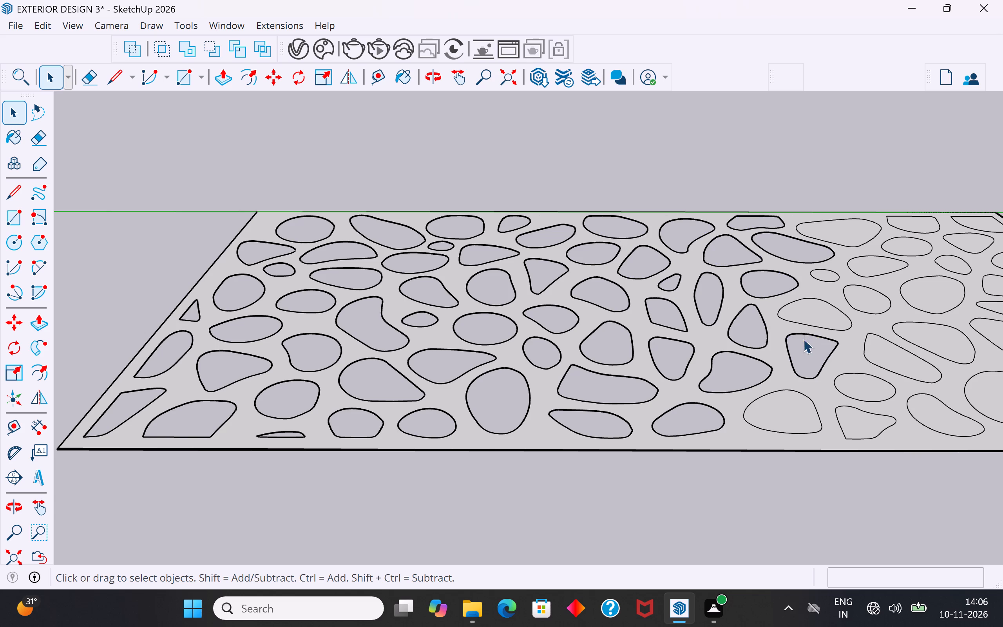
{"action": "left_click", "coordinate": [813, 317]}
{"action": "key", "text": "Delete"}
{"action": "left_click", "coordinate": [794, 412]}
{"action": "key", "text": "Delete"}
{"action": "left_click", "coordinate": [855, 417]}
{"action": "key", "text": "Delete"}
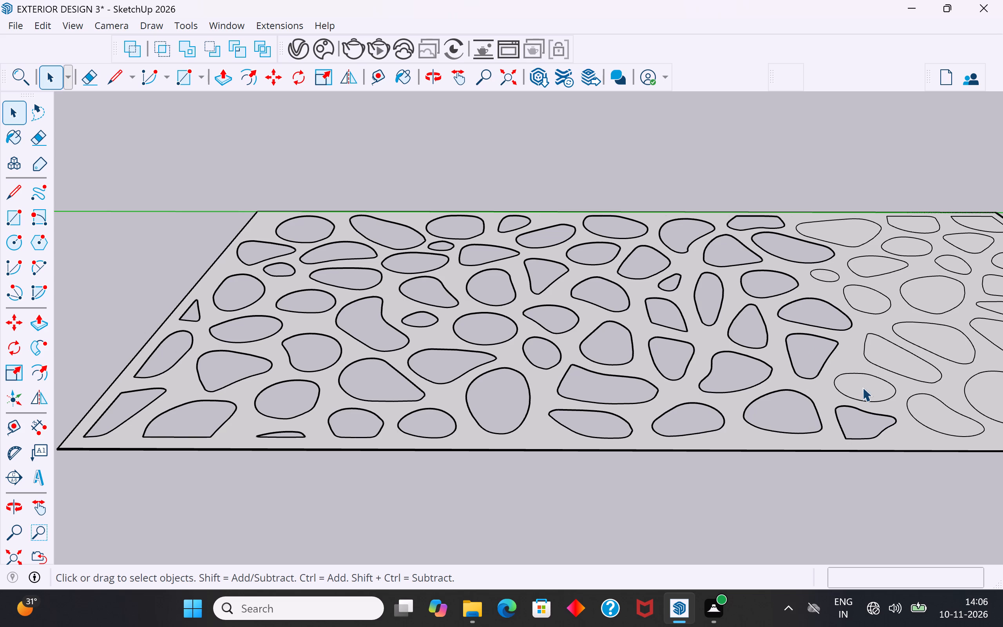
{"action": "left_click", "coordinate": [862, 387]}
{"action": "key", "text": "Delete"}
Delete the next four pebble faces opposite the green-axis side, including the kidney-shaped one and the large rounded one.
{"action": "left_click", "coordinate": [891, 359]}
{"action": "scroll", "coordinate": [422, 426], "scroll_direction": "down", "scroll_amount": 11}
{"action": "scroll", "coordinate": [625, 408], "scroll_direction": "up", "scroll_amount": 7}
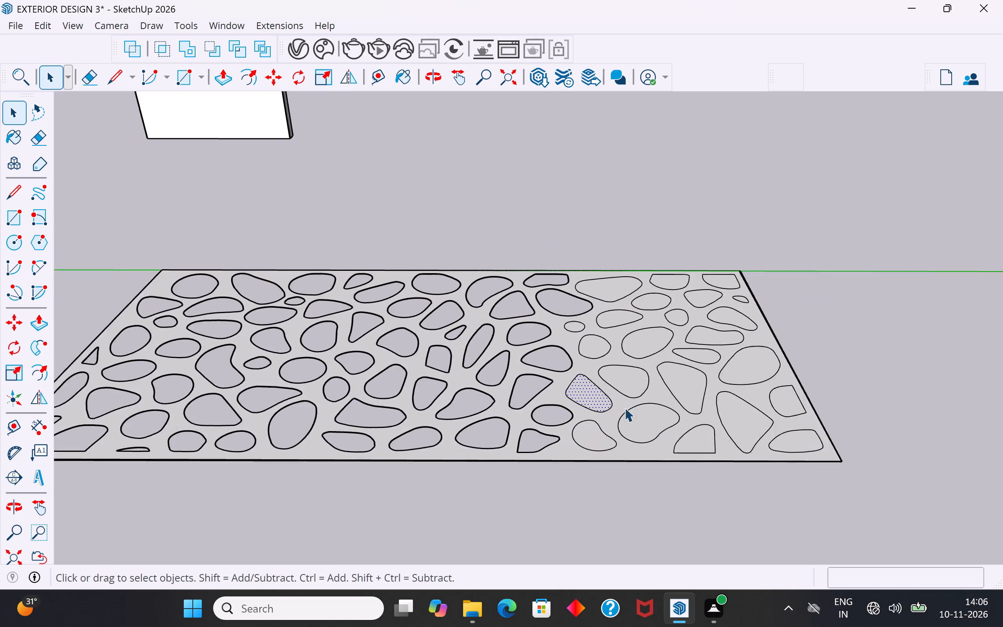
{"action": "scroll", "coordinate": [625, 408], "scroll_direction": "up", "scroll_amount": 3}
{"action": "key", "text": "Delete"}
{"action": "left_click", "coordinate": [575, 449]}
{"action": "key", "text": "Delete"}
{"action": "left_click", "coordinate": [670, 428]}
{"action": "key", "text": "Delete"}
{"action": "left_click", "coordinate": [643, 378]}
{"action": "key", "text": "Delete"}
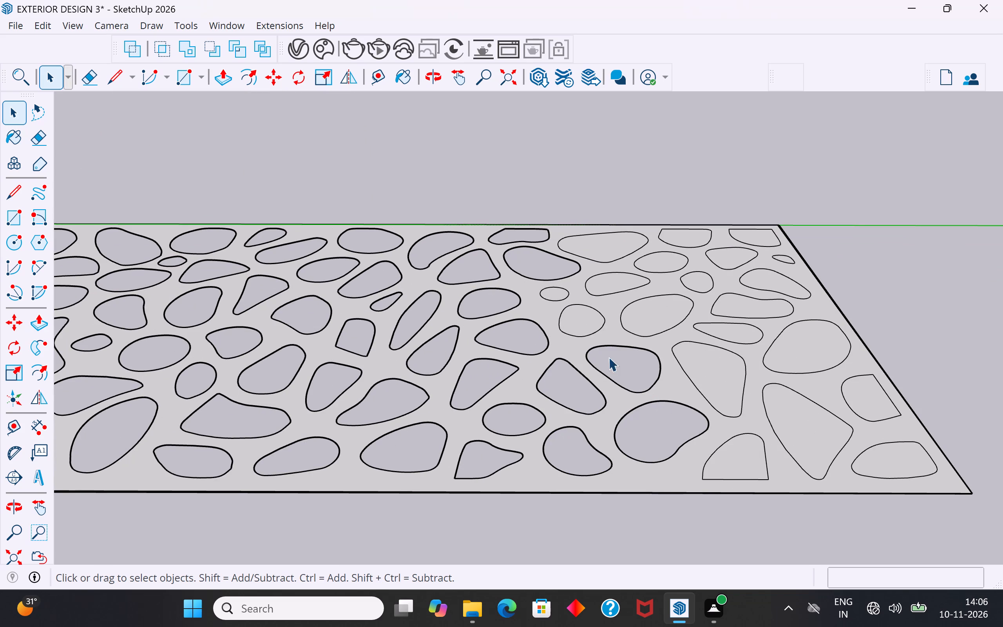
Delete the next five pebble faces toward the green-axis edge, including the round one and the small oval beside it.
{"action": "left_click", "coordinate": [576, 321]}
{"action": "key", "text": "Delete"}
{"action": "left_click", "coordinate": [557, 294]}
{"action": "key", "text": "Delete"}
{"action": "left_click", "coordinate": [614, 283]}
{"action": "key", "text": "Delete"}
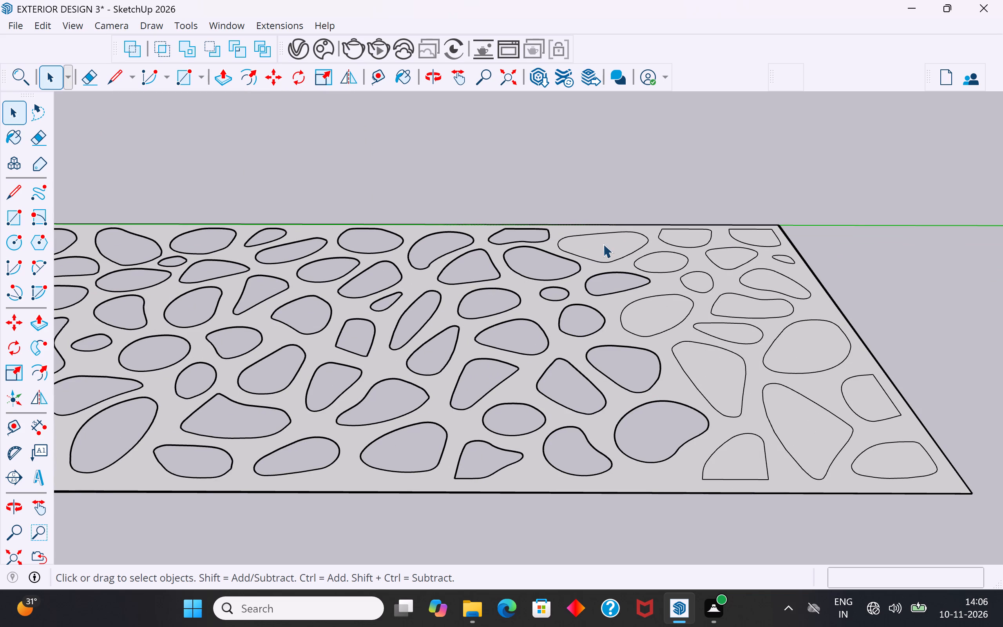
{"action": "left_click", "coordinate": [603, 244]}
{"action": "key", "text": "Delete"}
{"action": "left_click", "coordinate": [653, 262]}
{"action": "key", "text": "Delete"}
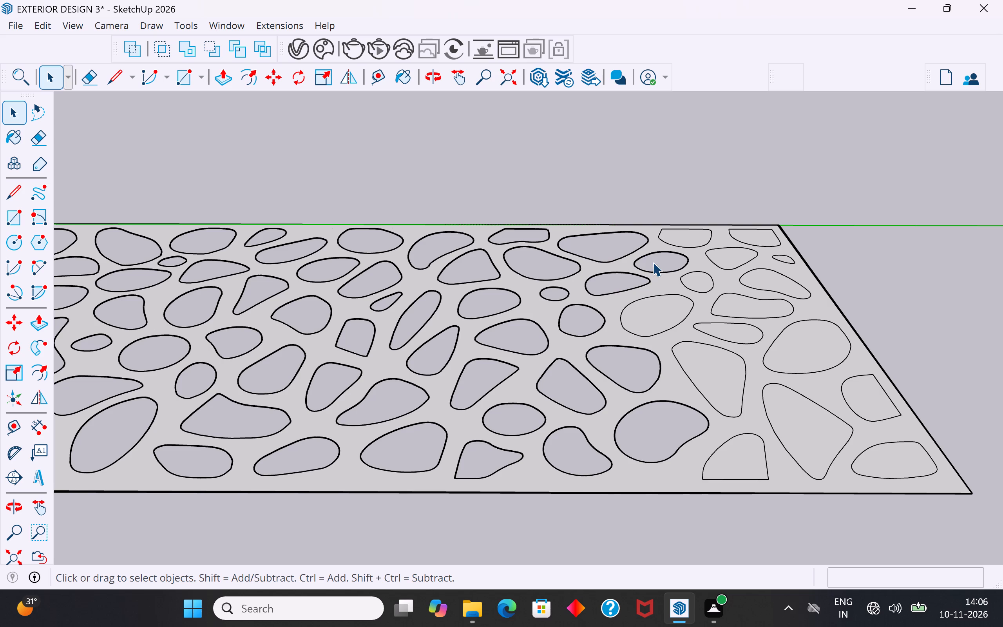
Delete the six pebble faces in the panel's uncut green-axis corner, including the tiny one near the short end.
{"action": "left_click", "coordinate": [688, 236]}
{"action": "key", "text": "Delete"}
{"action": "left_click", "coordinate": [696, 282]}
{"action": "key", "text": "Delete"}
{"action": "left_click", "coordinate": [733, 260]}
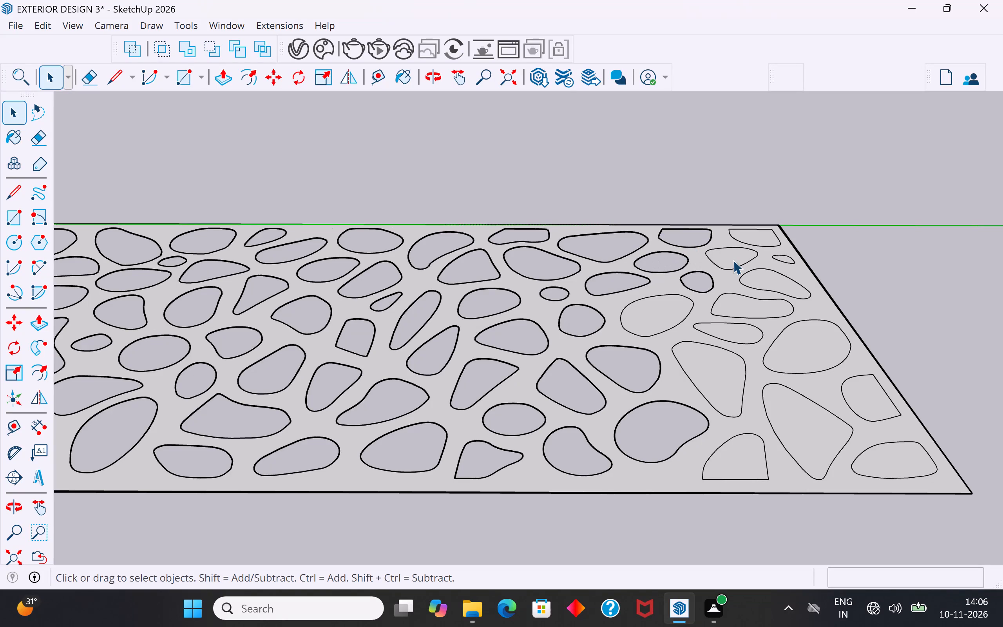
{"action": "key", "text": "Delete"}
{"action": "left_click", "coordinate": [747, 238]}
{"action": "key", "text": "Delete"}
{"action": "left_click", "coordinate": [769, 277]}
{"action": "key", "text": "Delete"}
{"action": "scroll", "coordinate": [783, 263], "scroll_direction": "up", "scroll_amount": 6}
{"action": "left_click", "coordinate": [788, 256]}
{"action": "key", "text": "Delete"}
{"action": "scroll", "coordinate": [722, 243], "scroll_direction": "down", "scroll_amount": 6}
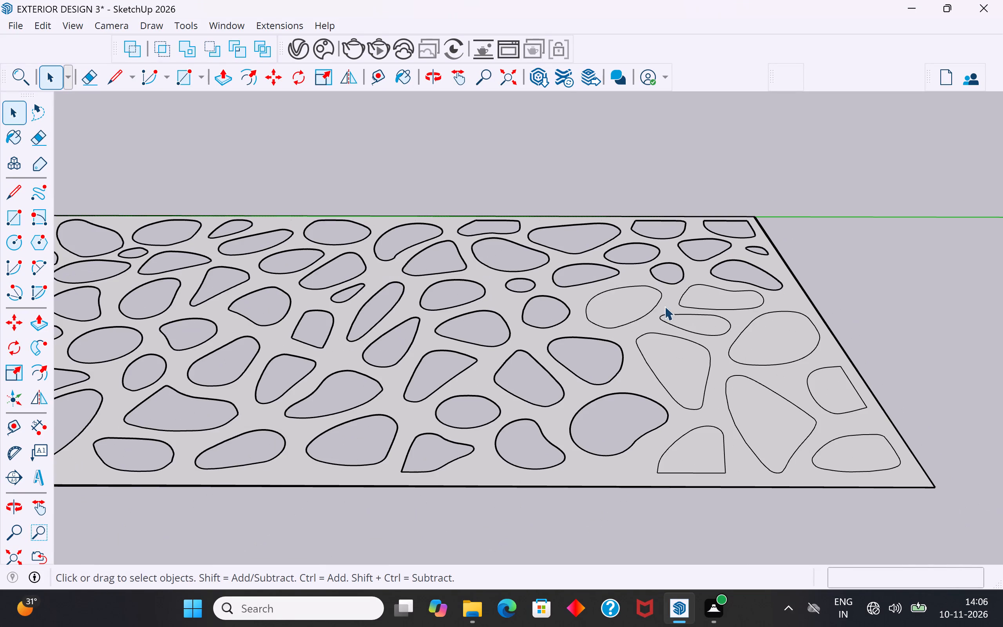
Delete four pebble faces across the middle of the uncut area: the large oval, the rounded triangle and the two long narrow ones.
{"action": "left_click", "coordinate": [617, 305]}
{"action": "key", "text": "Delete"}
{"action": "left_click", "coordinate": [659, 355]}
{"action": "key", "text": "Delete"}
{"action": "left_click", "coordinate": [692, 324]}
{"action": "key", "text": "Delete"}
{"action": "left_click", "coordinate": [714, 300]}
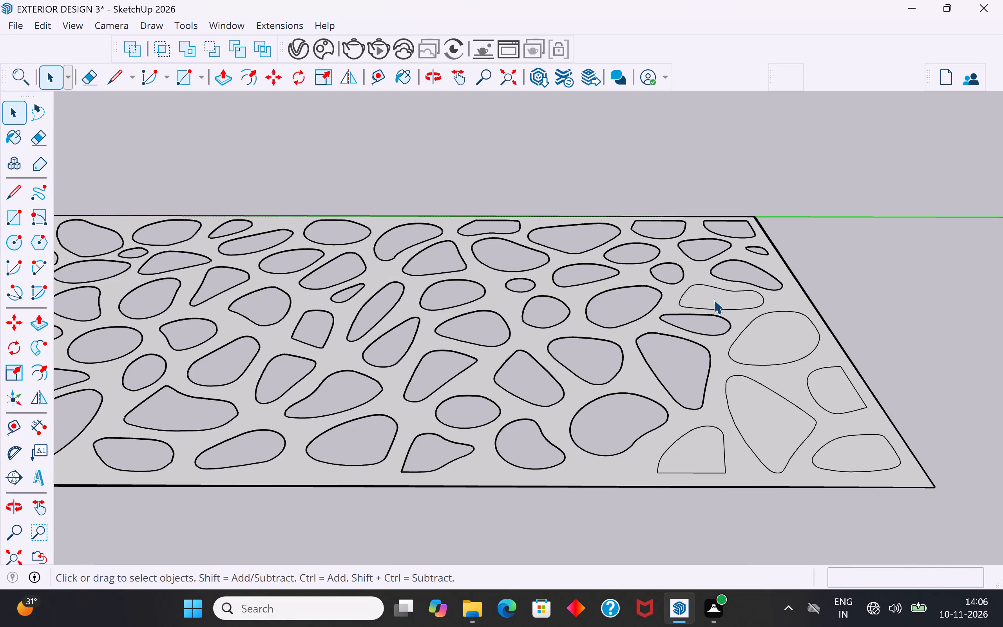
{"action": "key", "text": "Delete"}
Delete the last five pebble faces at the panel's short end, finishing with the arch-shaped one at the edge opposite the green axis.
{"action": "left_click", "coordinate": [770, 355]}
{"action": "key", "text": "Delete"}
{"action": "left_click", "coordinate": [837, 398]}
{"action": "key", "text": "Delete"}
{"action": "left_click", "coordinate": [854, 446]}
{"action": "key", "text": "Delete"}
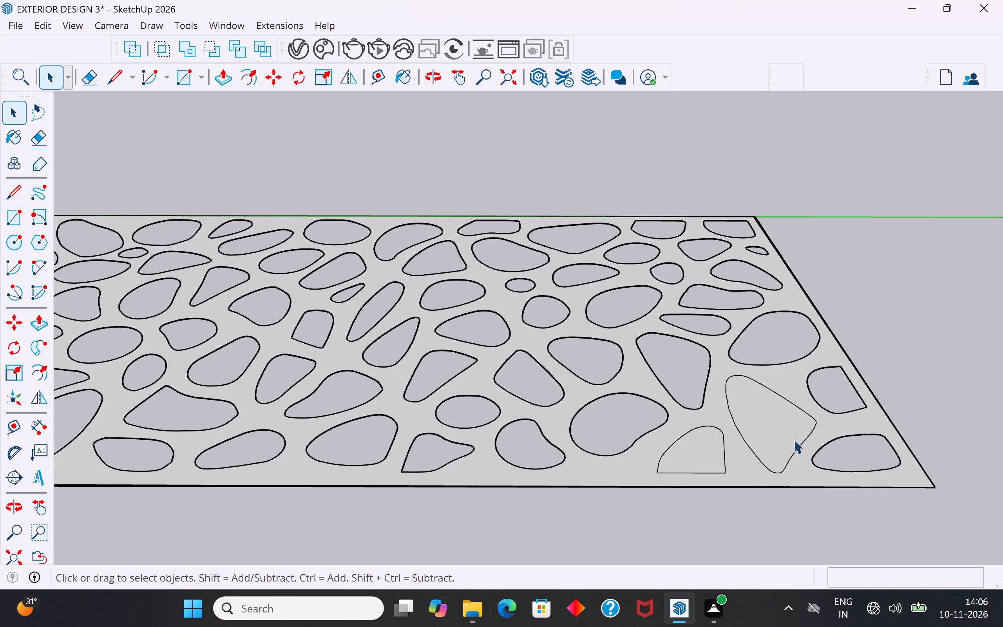
{"action": "left_click", "coordinate": [779, 433]}
{"action": "key", "text": "Delete"}
{"action": "left_click", "coordinate": [702, 457]}
{"action": "key", "text": "Delete"}
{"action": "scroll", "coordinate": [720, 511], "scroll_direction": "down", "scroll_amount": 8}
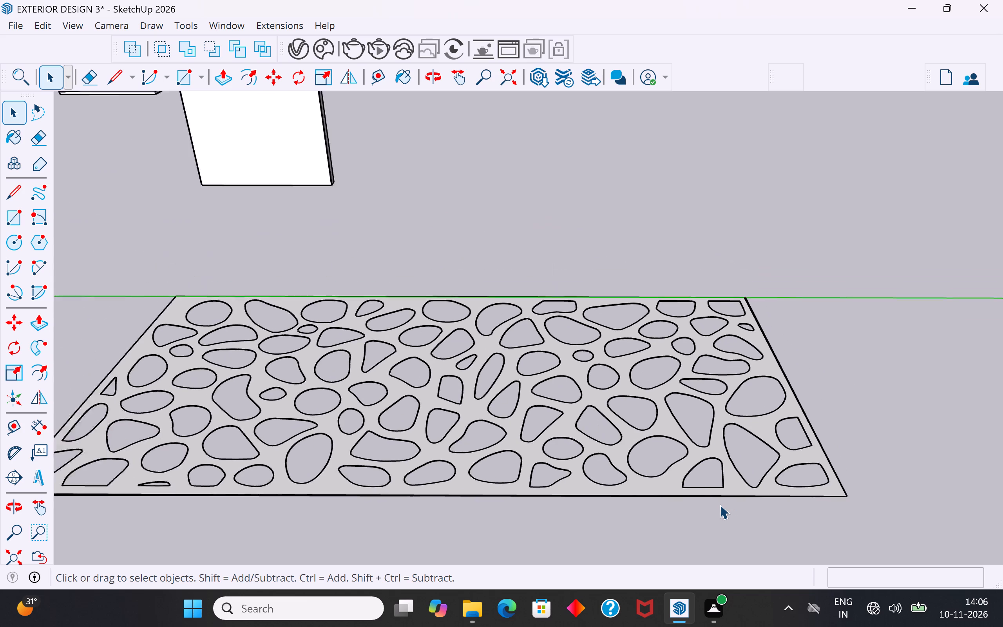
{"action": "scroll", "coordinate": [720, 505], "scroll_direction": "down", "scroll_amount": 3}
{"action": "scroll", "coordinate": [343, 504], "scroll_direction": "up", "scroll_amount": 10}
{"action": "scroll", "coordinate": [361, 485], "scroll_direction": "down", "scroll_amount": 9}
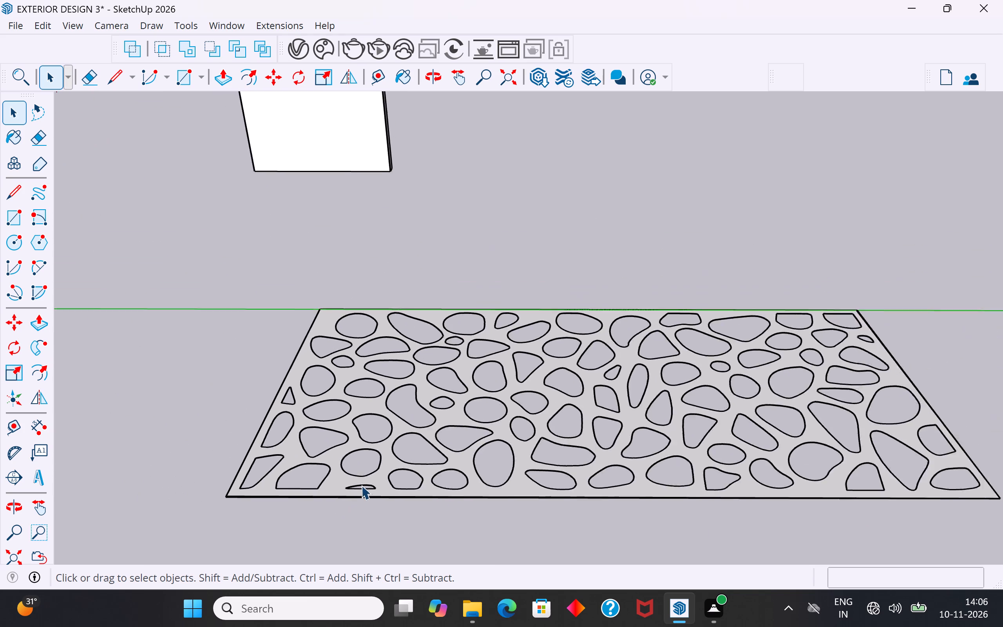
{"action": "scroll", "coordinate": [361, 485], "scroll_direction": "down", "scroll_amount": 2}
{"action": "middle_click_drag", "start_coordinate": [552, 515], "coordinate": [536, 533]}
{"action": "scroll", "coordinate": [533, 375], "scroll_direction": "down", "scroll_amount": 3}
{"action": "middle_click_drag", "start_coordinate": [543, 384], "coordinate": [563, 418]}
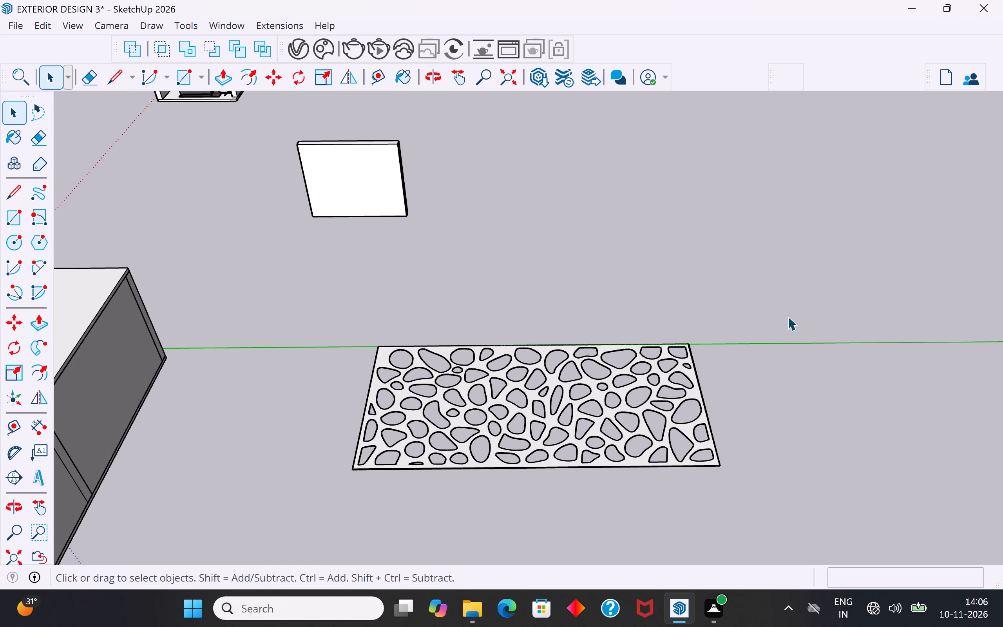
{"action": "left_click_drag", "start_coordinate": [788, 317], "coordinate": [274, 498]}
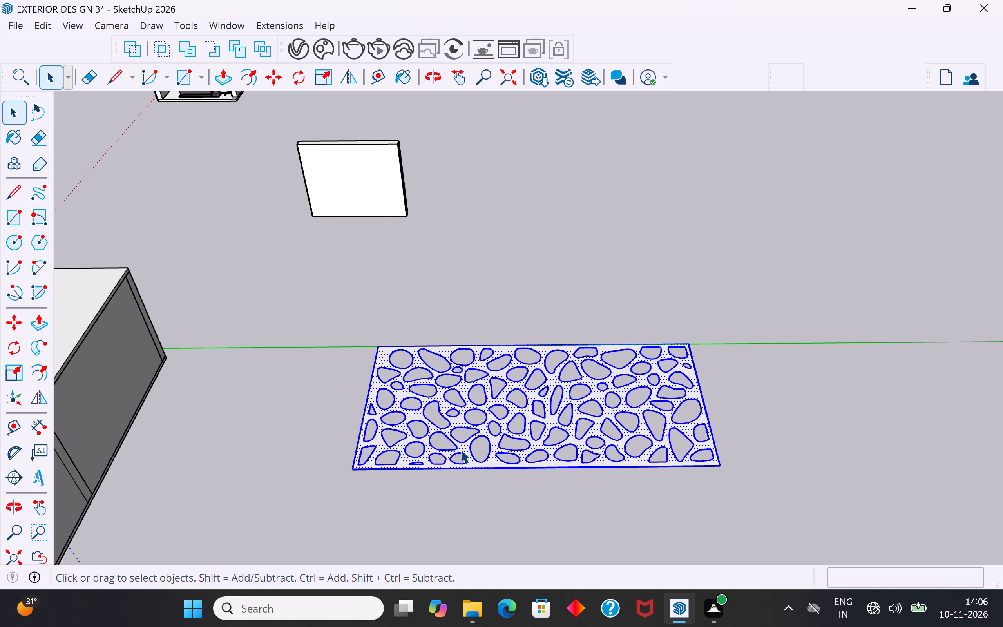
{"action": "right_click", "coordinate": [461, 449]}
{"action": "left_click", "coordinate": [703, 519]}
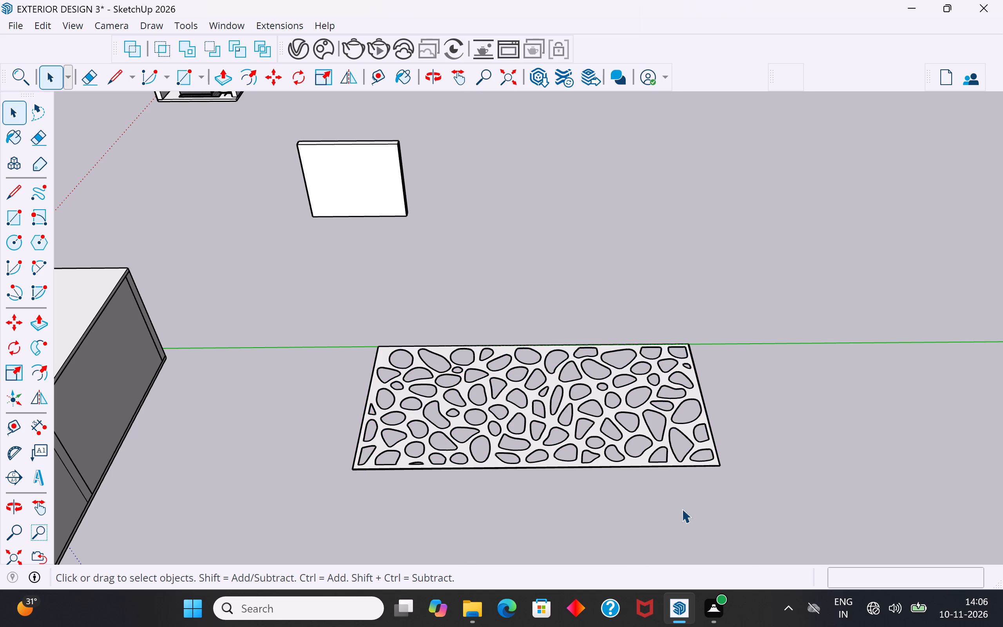
Select the entire cut pebble panel and make it a group.
{"action": "middle_click_drag", "start_coordinate": [682, 509], "coordinate": [683, 492]}
{"action": "scroll", "coordinate": [682, 509], "scroll_direction": "up", "scroll_amount": 1}
{"action": "left_click_drag", "start_coordinate": [794, 310], "coordinate": [325, 534]}
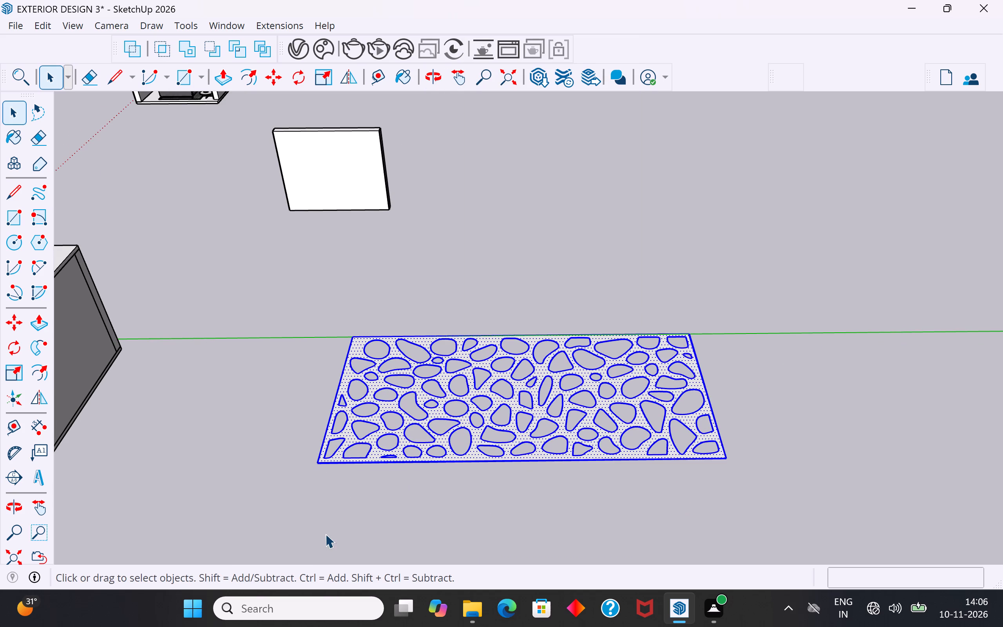
{"action": "right_click", "coordinate": [375, 453]}
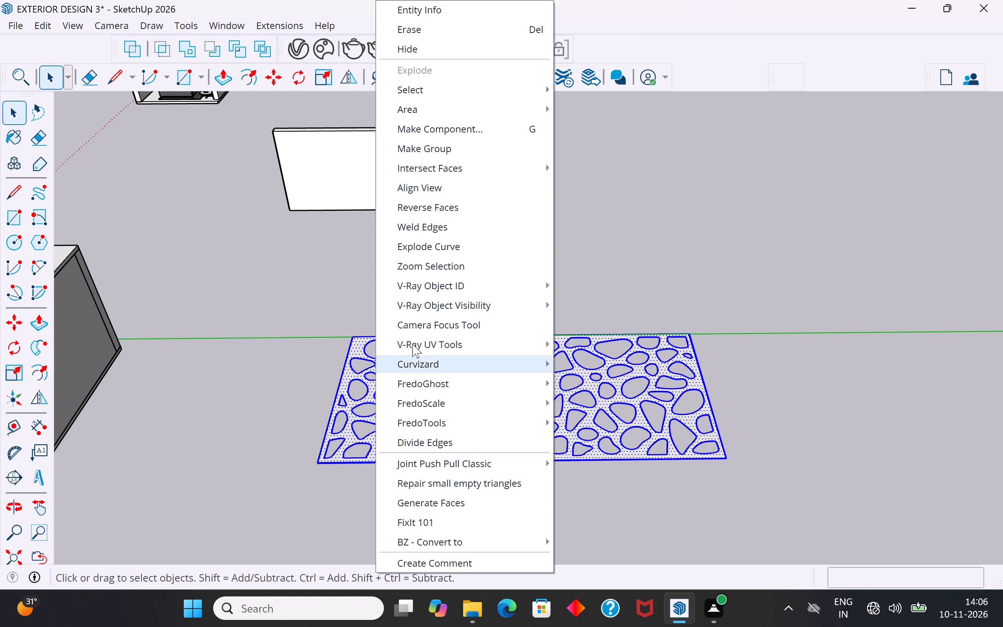
{"action": "left_click", "coordinate": [460, 150]}
{"action": "left_click", "coordinate": [563, 275]}
Rotate the pebble panel group 90 degrees about the red axis at its near corner so it stands on its short end.
{"action": "scroll", "coordinate": [572, 433], "scroll_direction": "down", "scroll_amount": 9}
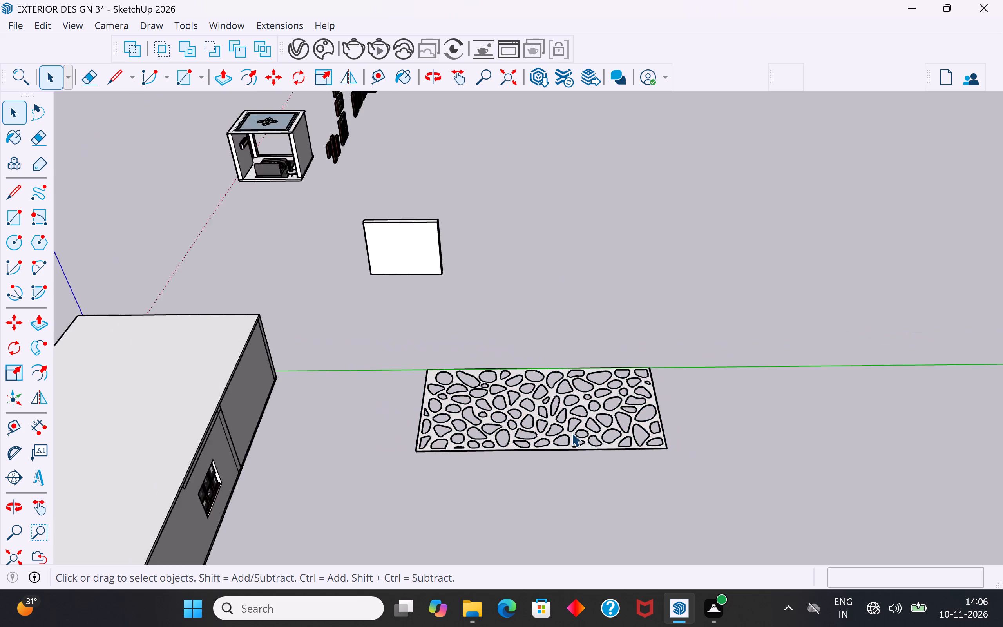
{"action": "scroll", "coordinate": [572, 433], "scroll_direction": "down", "scroll_amount": 3}
{"action": "middle_click_drag", "start_coordinate": [525, 469], "coordinate": [526, 409]}
{"action": "left_click", "coordinate": [557, 428]}
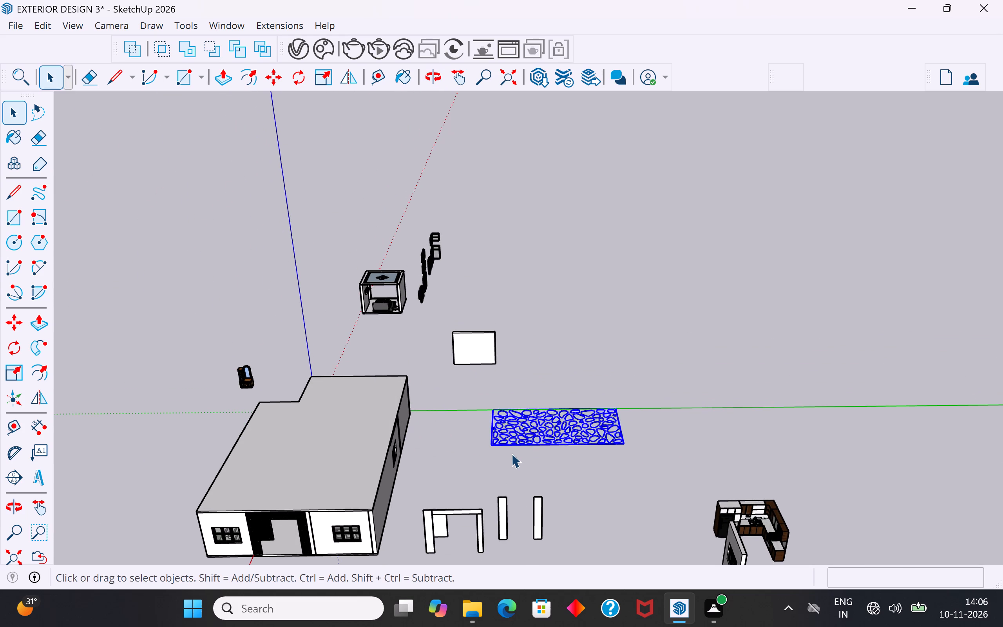
{"action": "scroll", "coordinate": [509, 455], "scroll_direction": "up", "scroll_amount": 8}
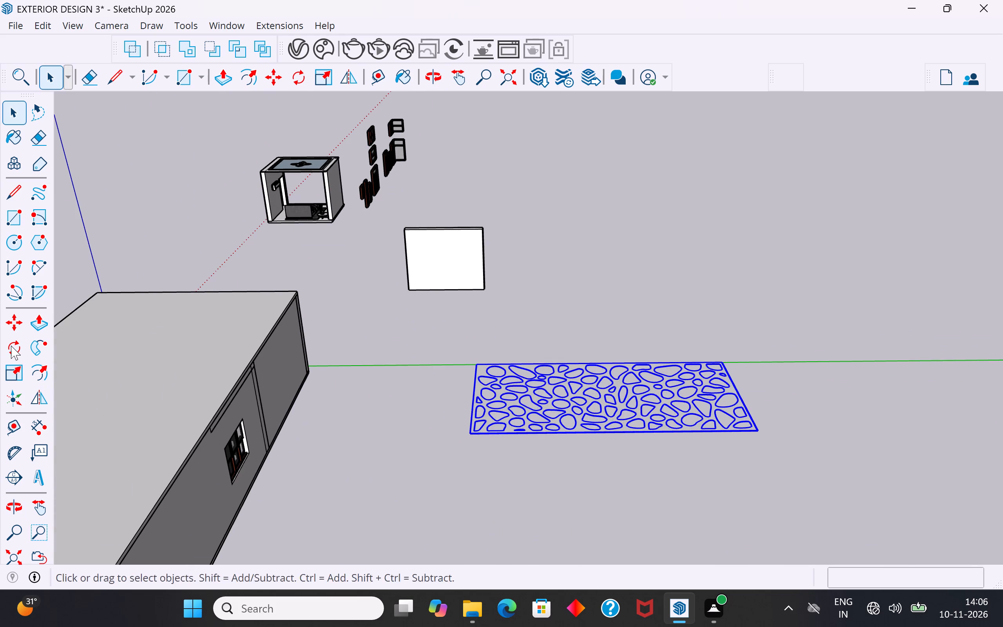
{"action": "left_click", "coordinate": [11, 346]}
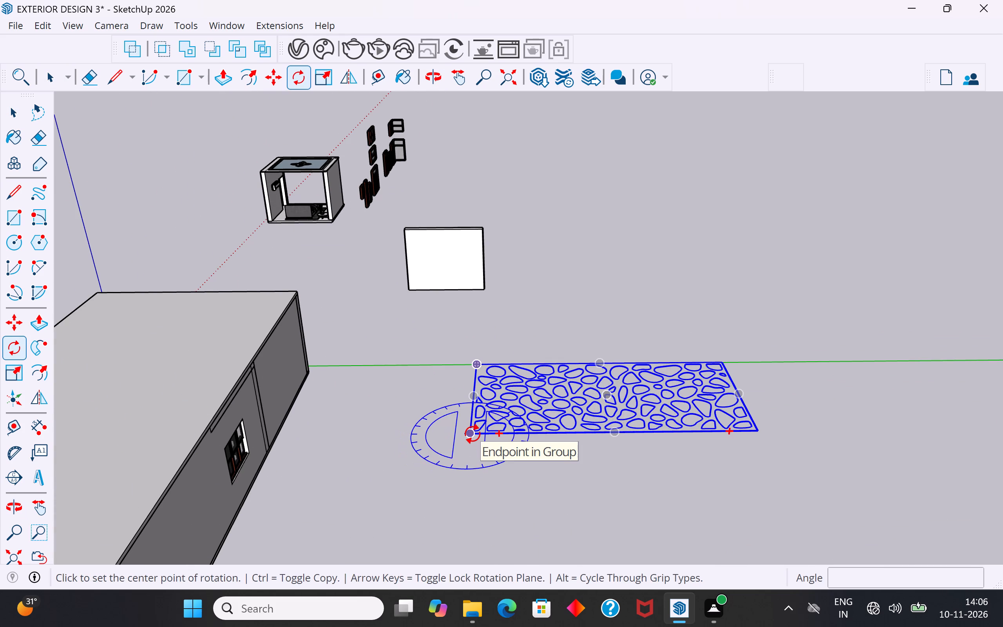
{"action": "key", "text": "Right"}
{"action": "left_click", "coordinate": [473, 433]}
{"action": "left_click", "coordinate": [782, 424]}
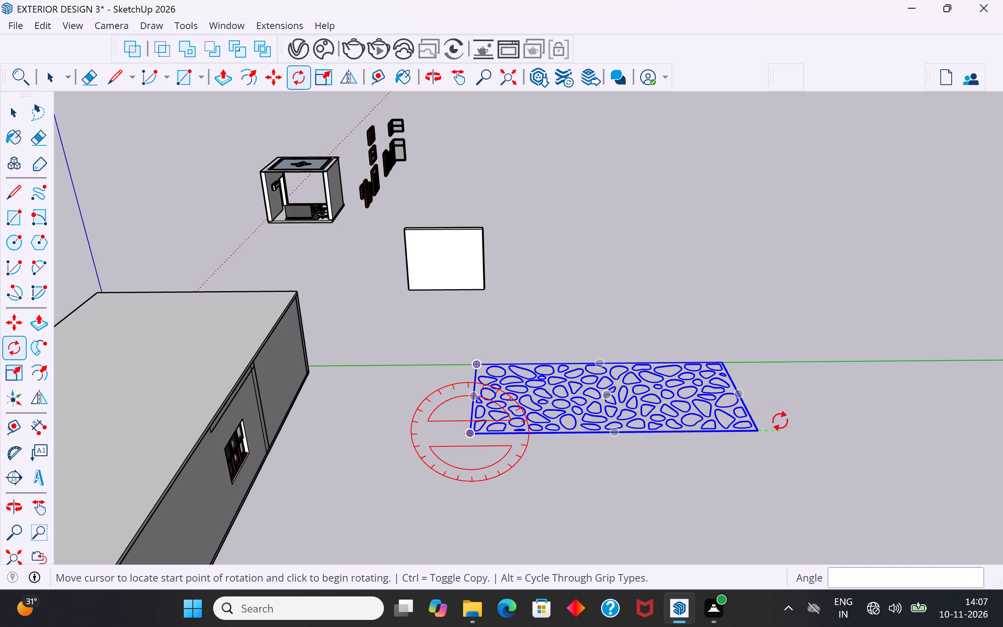
{"action": "left_click", "coordinate": [459, 356]}
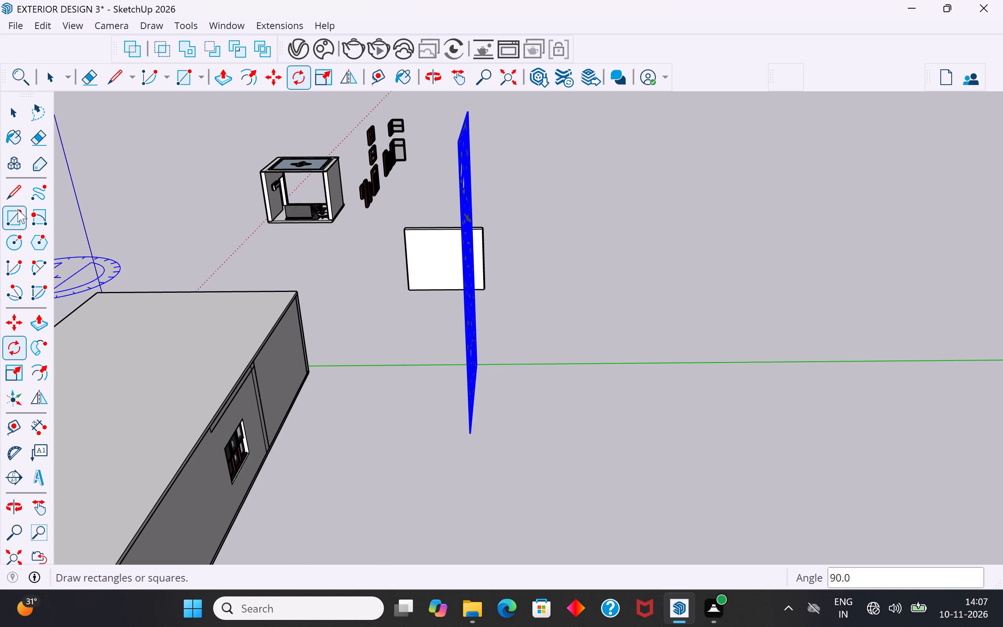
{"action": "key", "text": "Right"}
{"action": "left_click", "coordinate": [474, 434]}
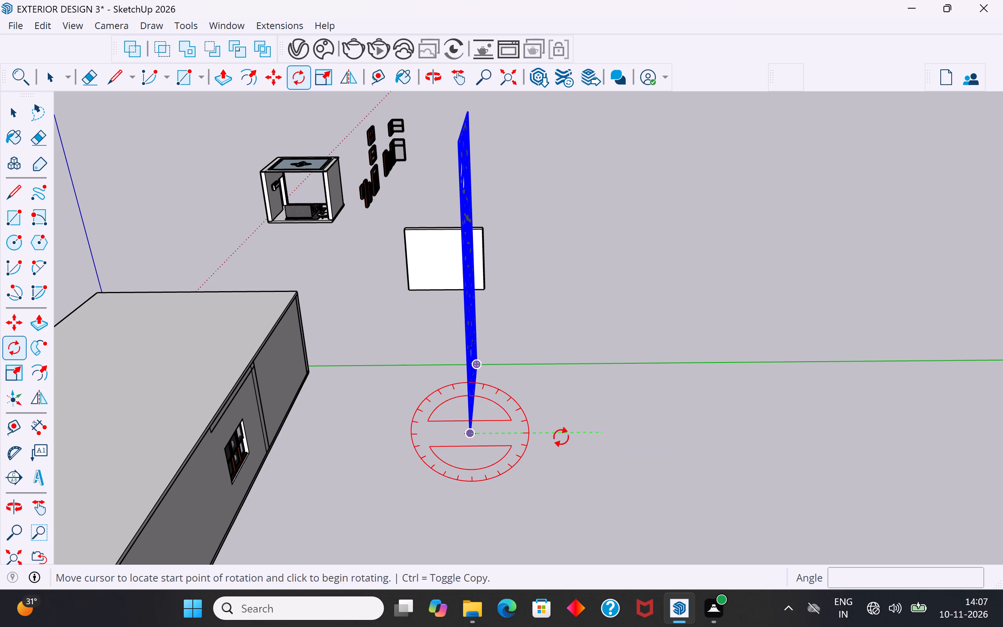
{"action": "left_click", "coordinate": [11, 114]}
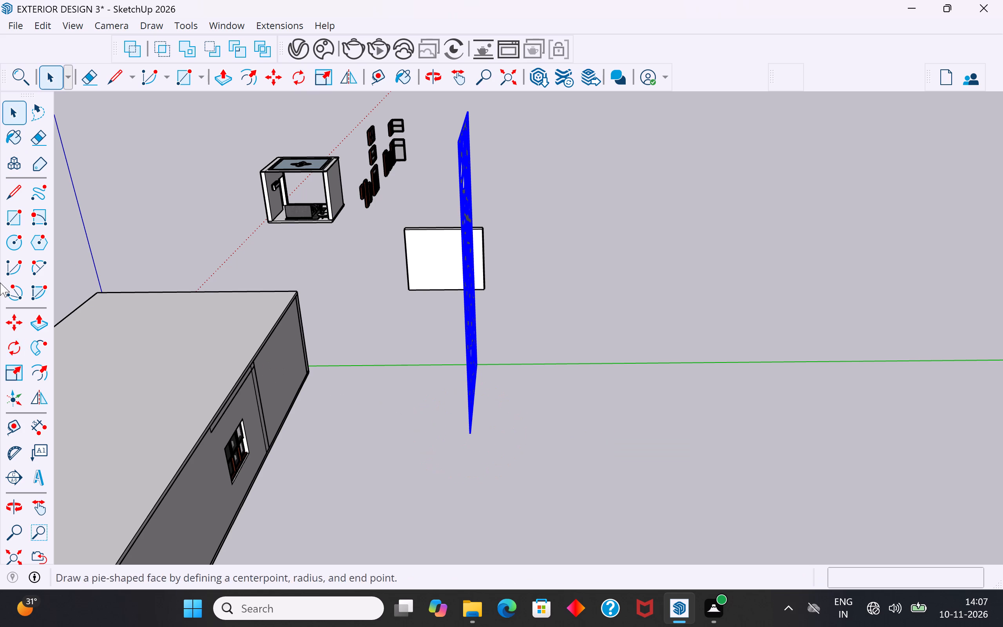
Rotate the standing pebble panel 90 degrees about the vertical axis at its bottom corner so it faces the front.
{"action": "left_click", "coordinate": [16, 352]}
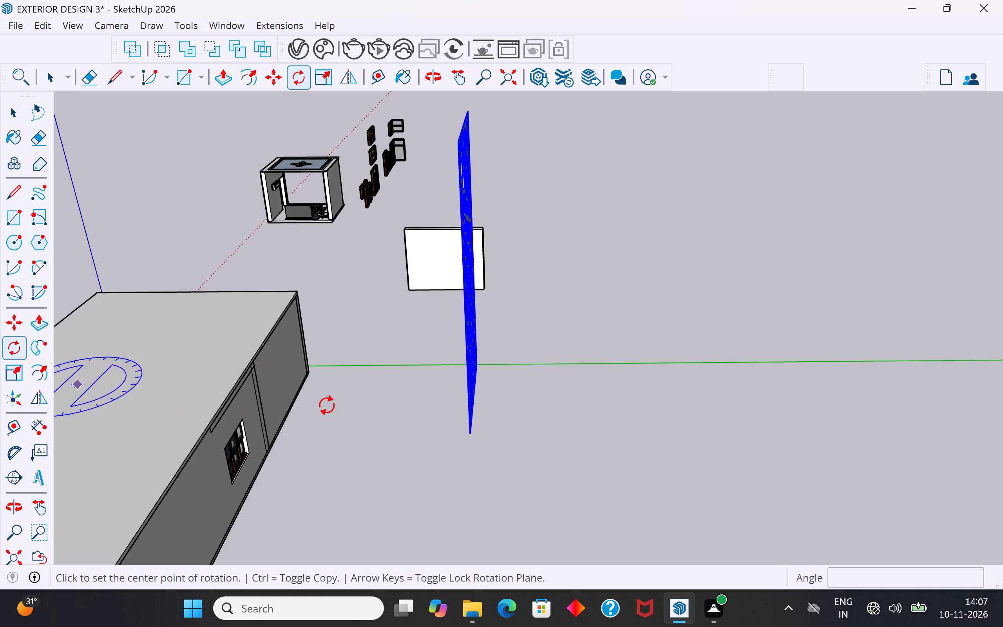
{"action": "left_click", "coordinate": [467, 436]}
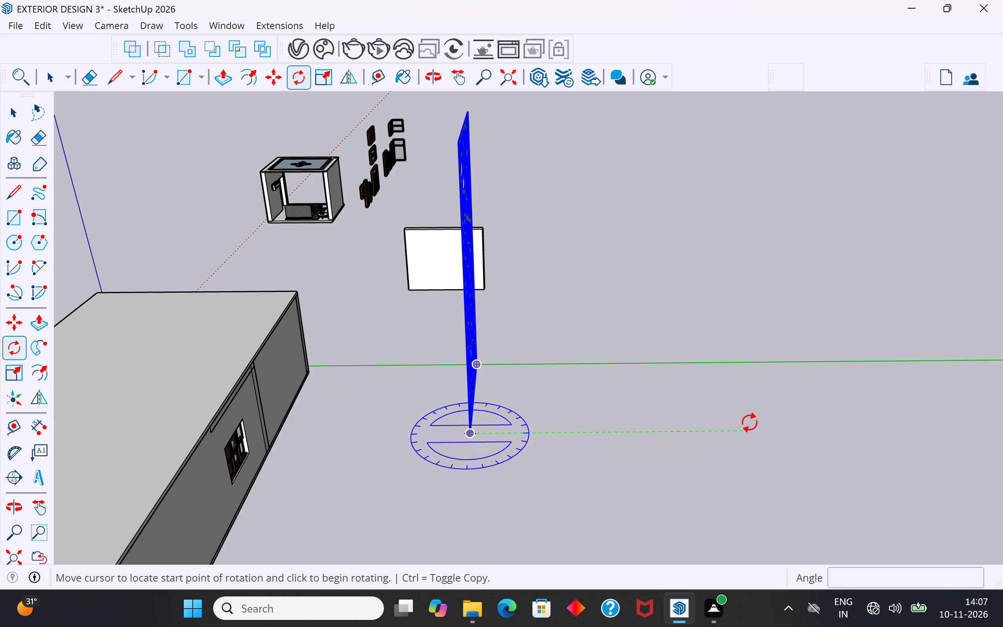
{"action": "left_click", "coordinate": [750, 422]}
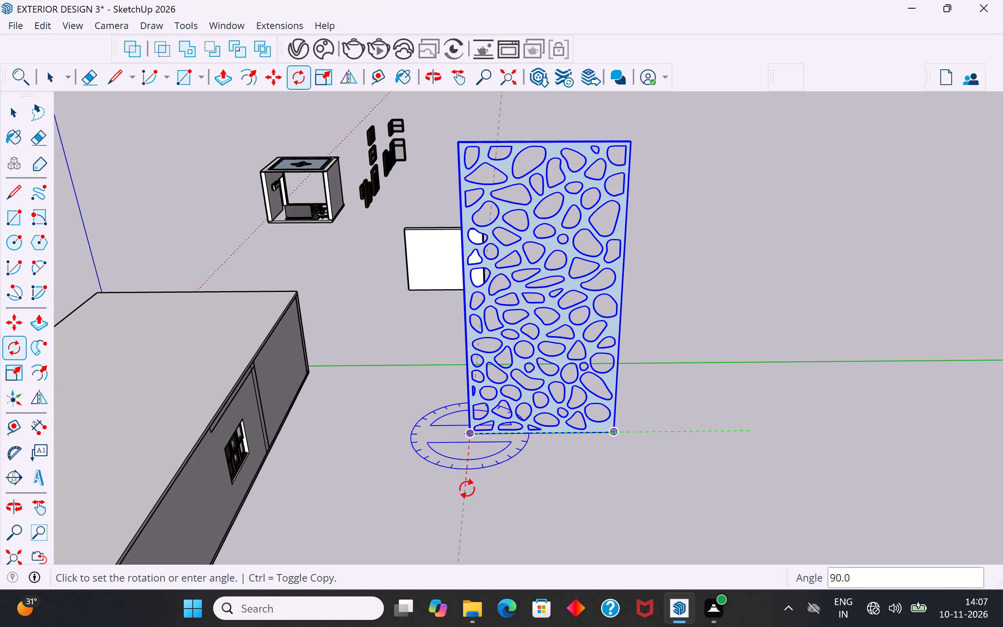
{"action": "left_click", "coordinate": [467, 494]}
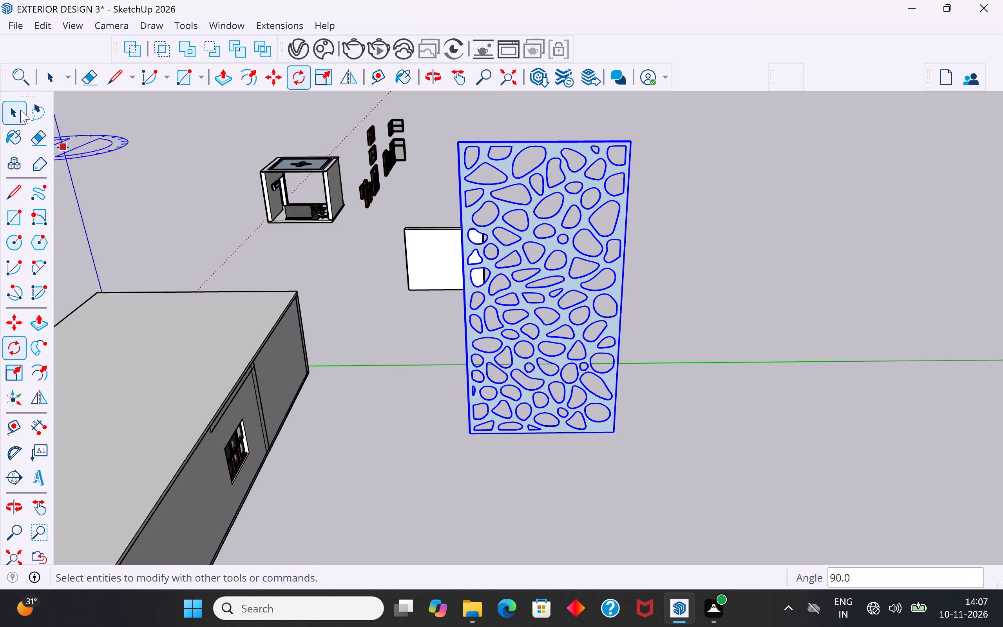
{"action": "left_click", "coordinate": [20, 110]}
{"action": "left_click", "coordinate": [332, 261]}
Move the tall white slab of the frame beside the house about 38' 3 3/4" to the pebble panel's bottom corner.
{"action": "scroll", "coordinate": [503, 335], "scroll_direction": "down", "scroll_amount": 10}
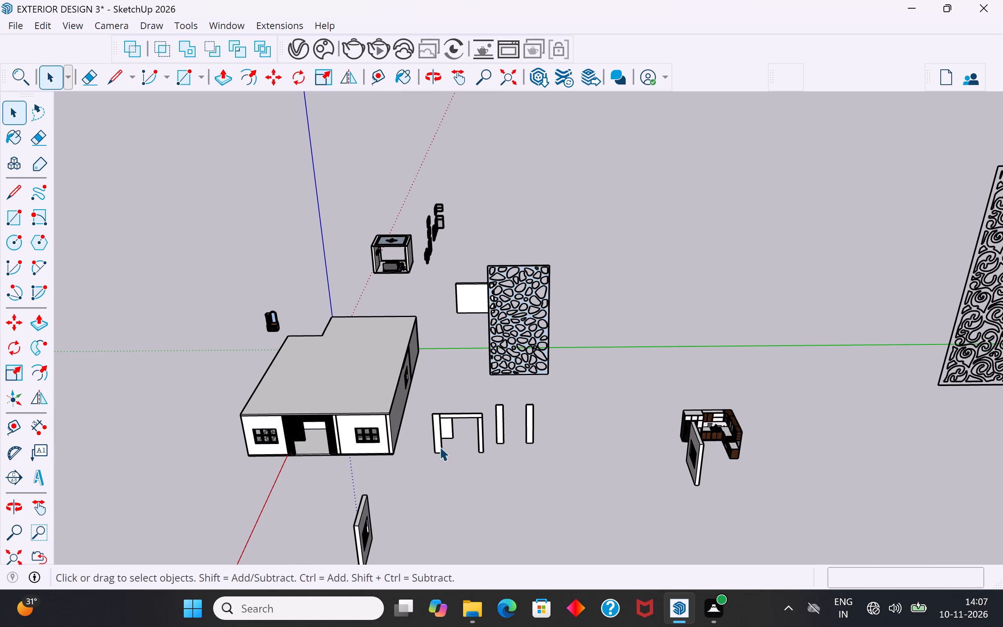
{"action": "left_click", "coordinate": [440, 447]}
{"action": "scroll", "coordinate": [442, 449], "scroll_direction": "up", "scroll_amount": 10}
{"action": "key", "text": "m"}
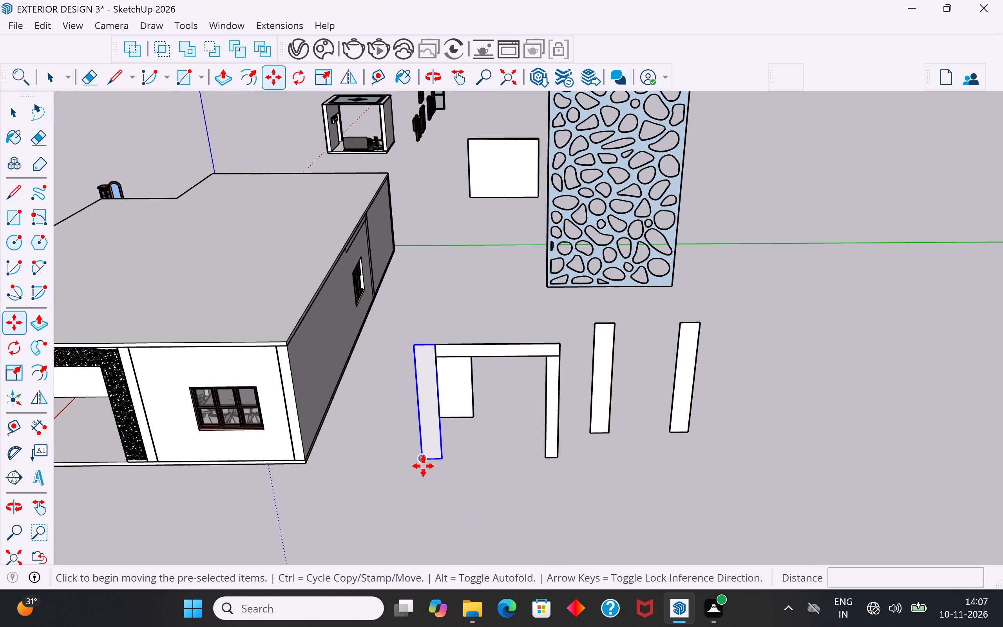
{"action": "left_click", "coordinate": [423, 465]}
{"action": "left_click", "coordinate": [550, 287]}
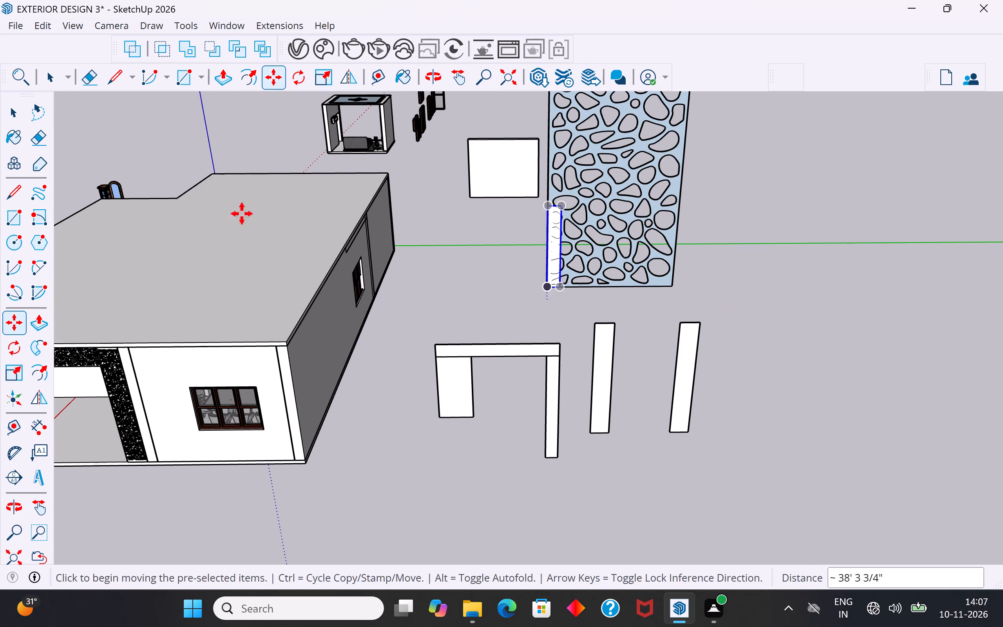
{"action": "left_click", "coordinate": [18, 116]}
{"action": "left_click", "coordinate": [485, 275]}
Scale the standing pebble panel down uniformly about its center to roughly a quarter of its size.
{"action": "scroll", "coordinate": [503, 342], "scroll_direction": "down", "scroll_amount": 5}
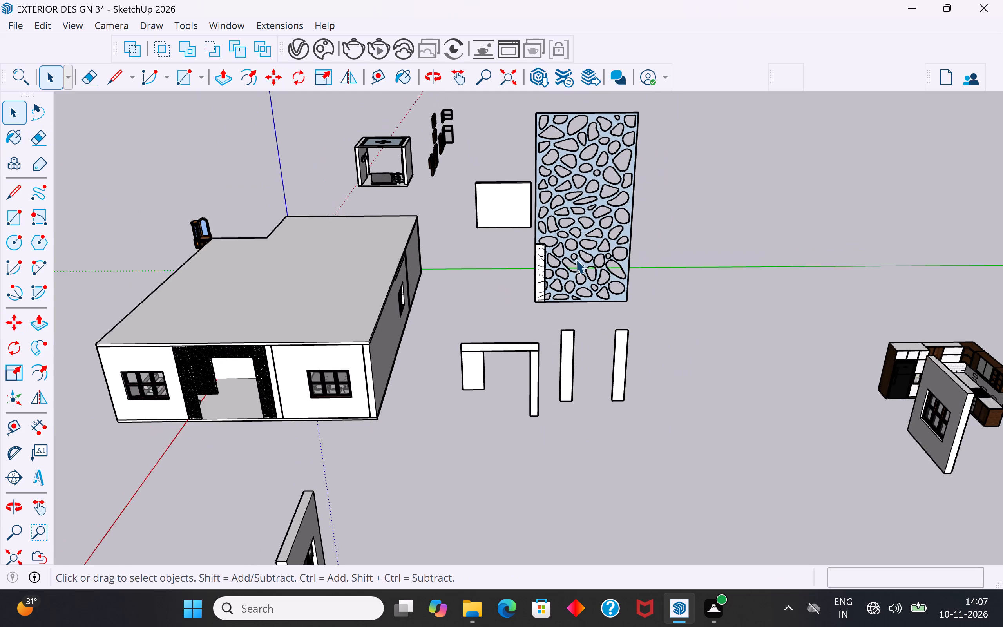
{"action": "middle_click_drag", "start_coordinate": [576, 259], "coordinate": [547, 265]}
{"action": "left_click", "coordinate": [590, 224]}
{"action": "scroll", "coordinate": [590, 227], "scroll_direction": "up", "scroll_amount": 3}
{"action": "scroll", "coordinate": [558, 350], "scroll_direction": "down", "scroll_amount": 5}
{"action": "middle_click_drag", "start_coordinate": [568, 268], "coordinate": [603, 234]}
{"action": "scroll", "coordinate": [581, 191], "scroll_direction": "up", "scroll_amount": 8}
{"action": "left_click", "coordinate": [594, 225]}
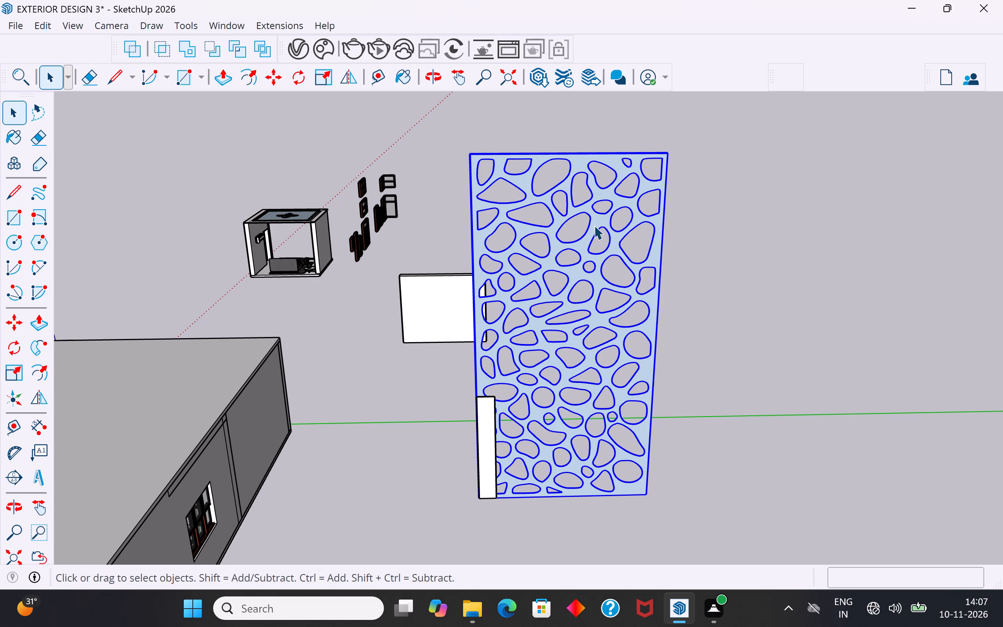
{"action": "key", "text": "s"}
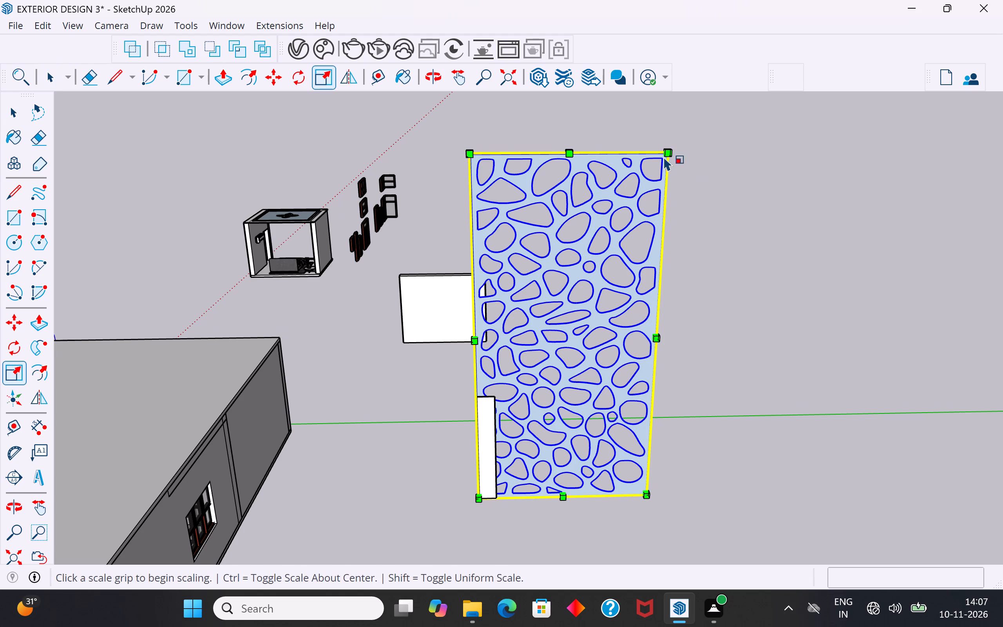
{"action": "left_click_drag", "start_coordinate": [669, 152], "coordinate": [586, 300], "text": "ctrl"}
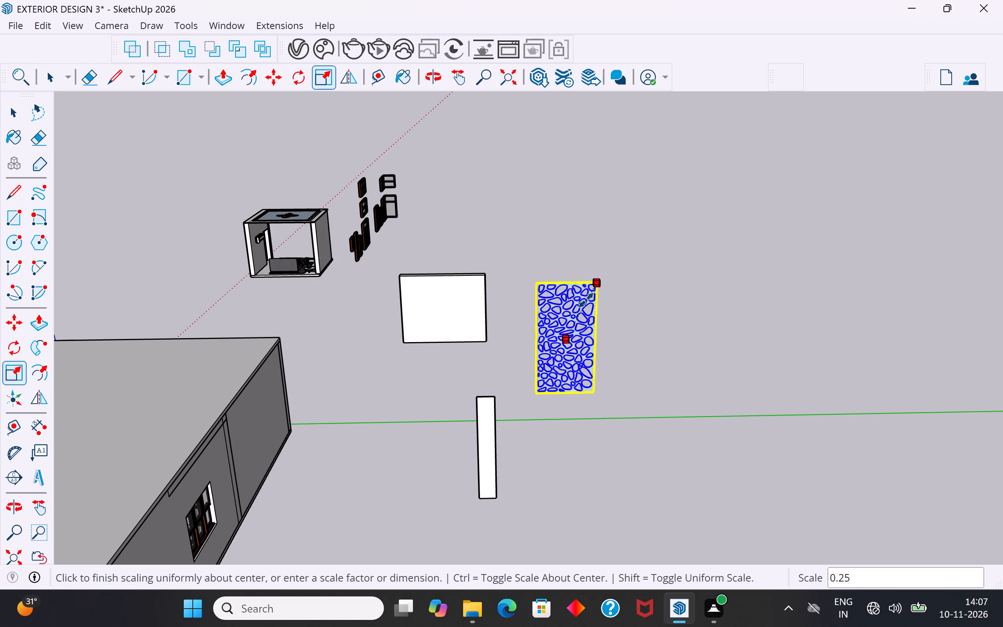
{"action": "left_click_drag", "start_coordinate": [586, 300], "coordinate": [586, 301], "text": "ctrl"}
{"action": "left_click", "coordinate": [14, 118]}
{"action": "left_click", "coordinate": [137, 221]}
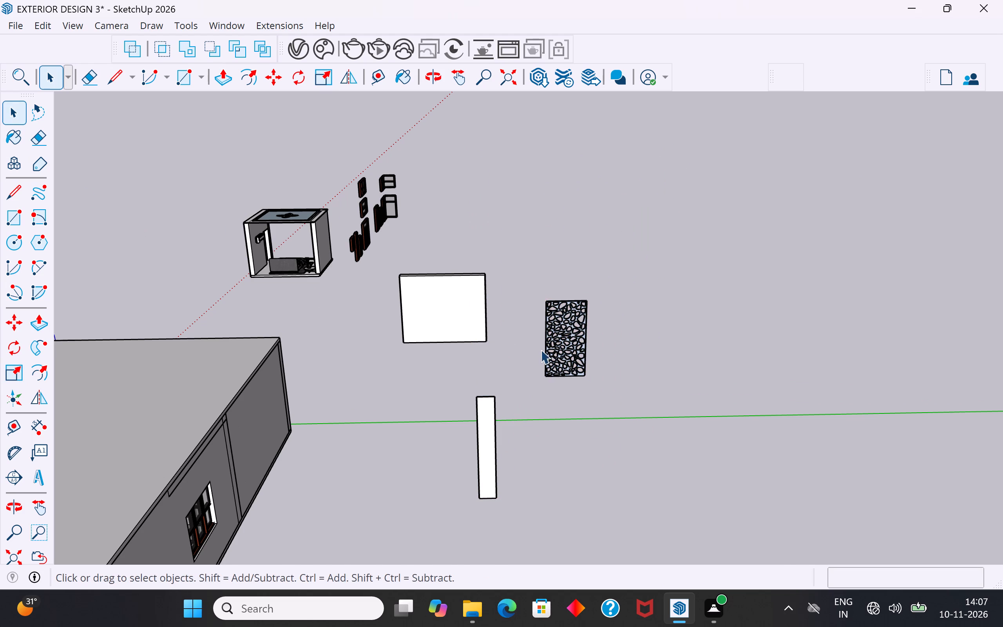
Move the pebble panel by its bottom corner about 14' 1 9/16" to the bottom corner of the tall white slab.
{"action": "scroll", "coordinate": [540, 348], "scroll_direction": "up", "scroll_amount": 4}
{"action": "left_click", "coordinate": [570, 358]}
{"action": "scroll", "coordinate": [568, 350], "scroll_direction": "down", "scroll_amount": 5}
{"action": "middle_click_drag", "start_coordinate": [578, 398], "coordinate": [576, 358]}
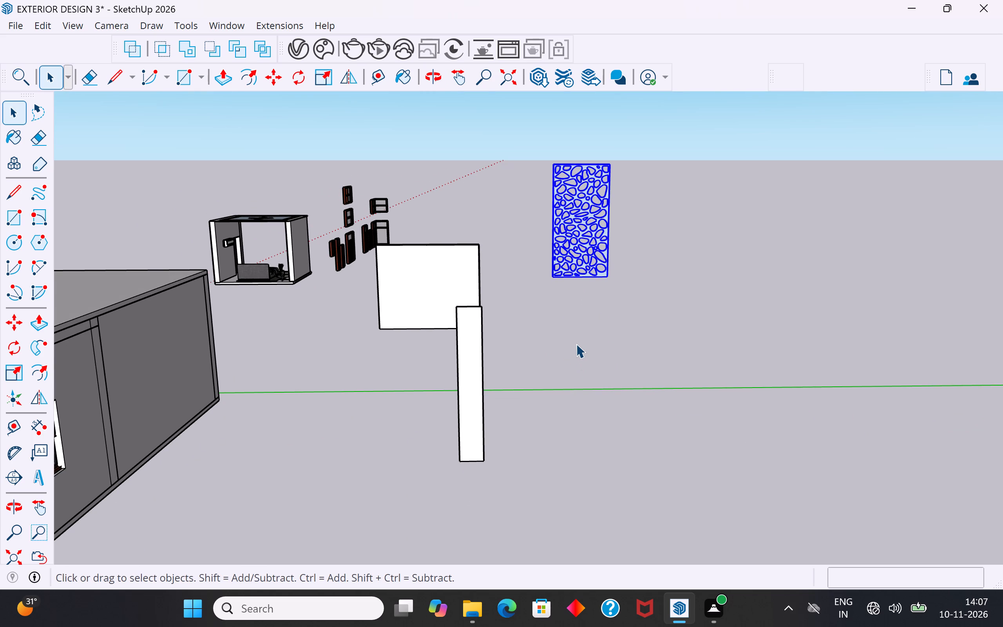
{"action": "key", "text": "m"}
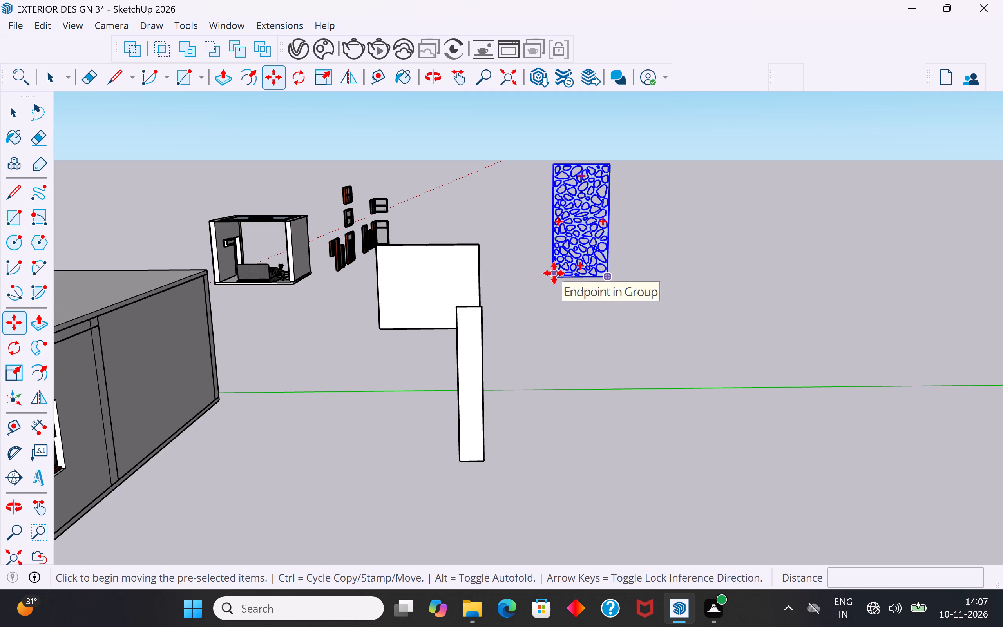
{"action": "left_click", "coordinate": [554, 273]}
{"action": "left_click", "coordinate": [463, 458]}
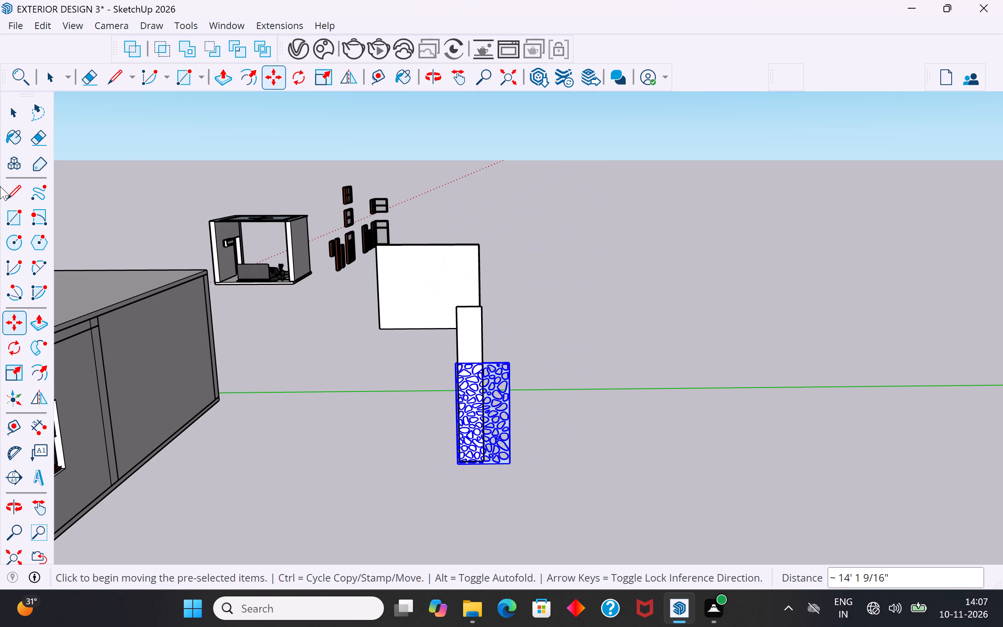
{"action": "left_click", "coordinate": [17, 119]}
{"action": "left_click", "coordinate": [449, 553]}
Move the pebble panel about 2 13/16" so its bottom corner sits exactly on the white slab's bottom endpoint.
{"action": "scroll", "coordinate": [416, 363], "scroll_direction": "up", "scroll_amount": 5}
{"action": "middle_click_drag", "start_coordinate": [450, 388], "coordinate": [469, 401]}
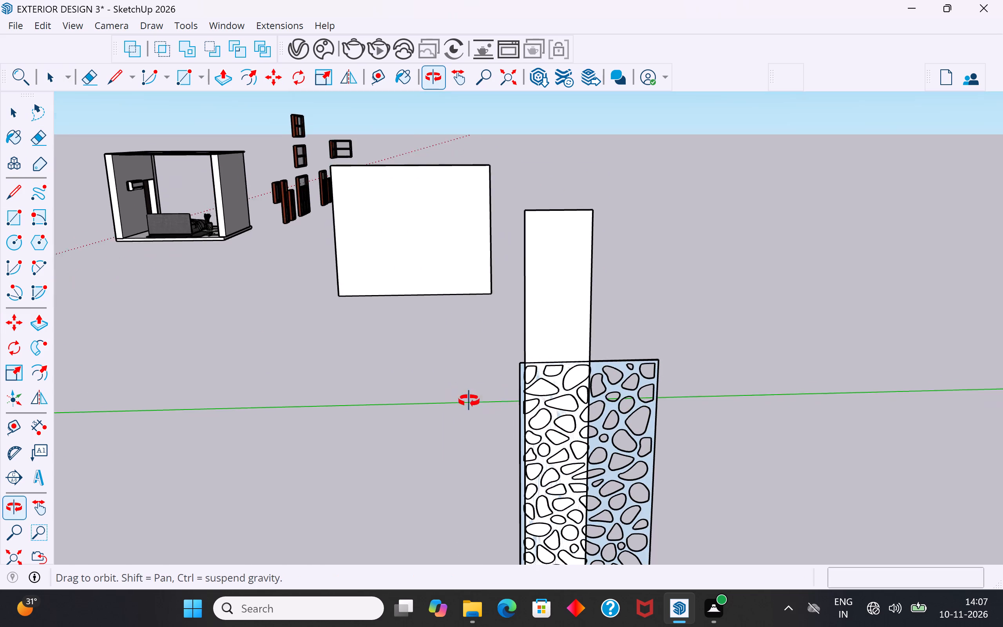
{"action": "middle_click_drag", "start_coordinate": [469, 401], "coordinate": [613, 423]}
{"action": "scroll", "coordinate": [397, 316], "scroll_direction": "down", "scroll_amount": 4}
{"action": "scroll", "coordinate": [500, 446], "scroll_direction": "up", "scroll_amount": 6}
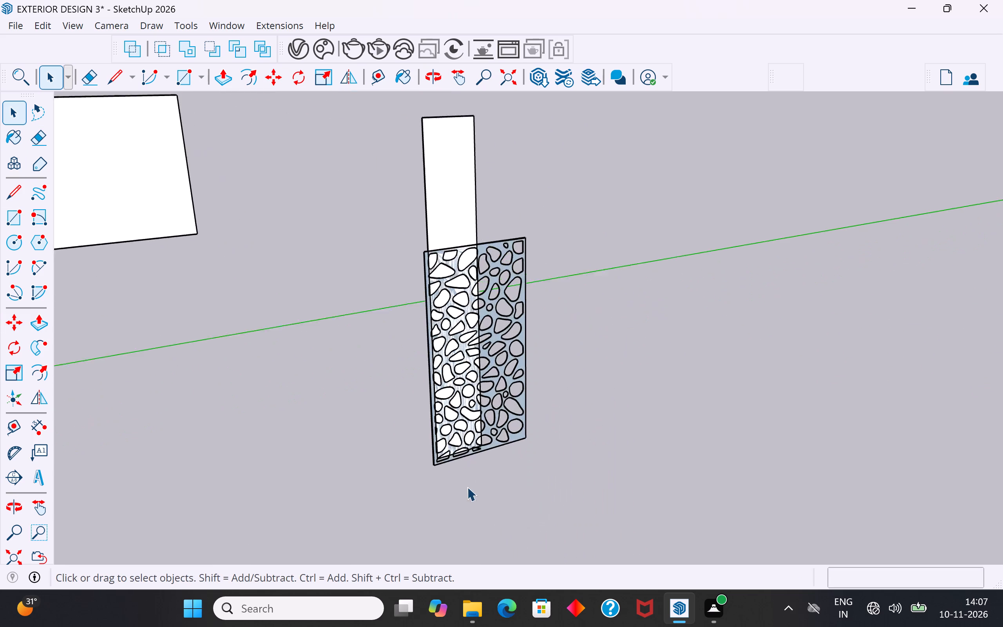
{"action": "scroll", "coordinate": [467, 487], "scroll_direction": "up", "scroll_amount": 13}
{"action": "middle_click_drag", "start_coordinate": [402, 482], "coordinate": [769, 424]}
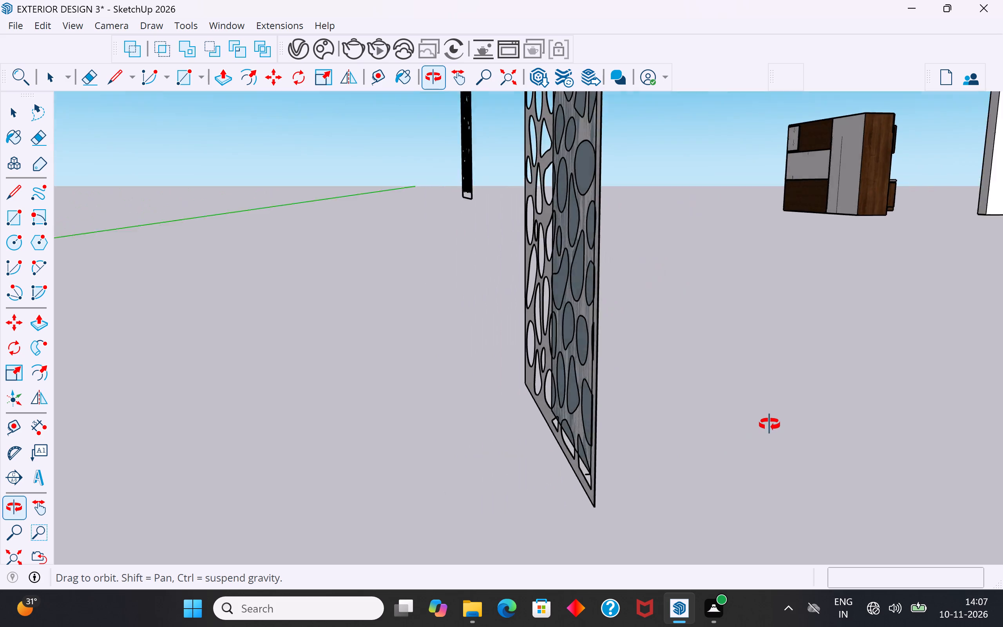
{"action": "middle_click_drag", "start_coordinate": [769, 424], "coordinate": [893, 460]}
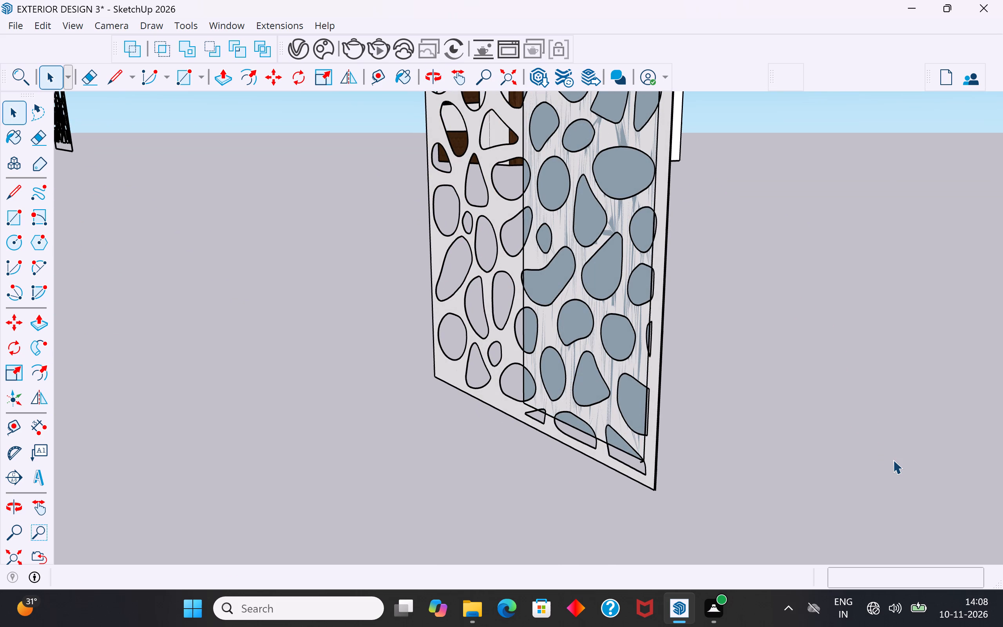
{"action": "middle_click_drag", "start_coordinate": [891, 435], "coordinate": [554, 466]}
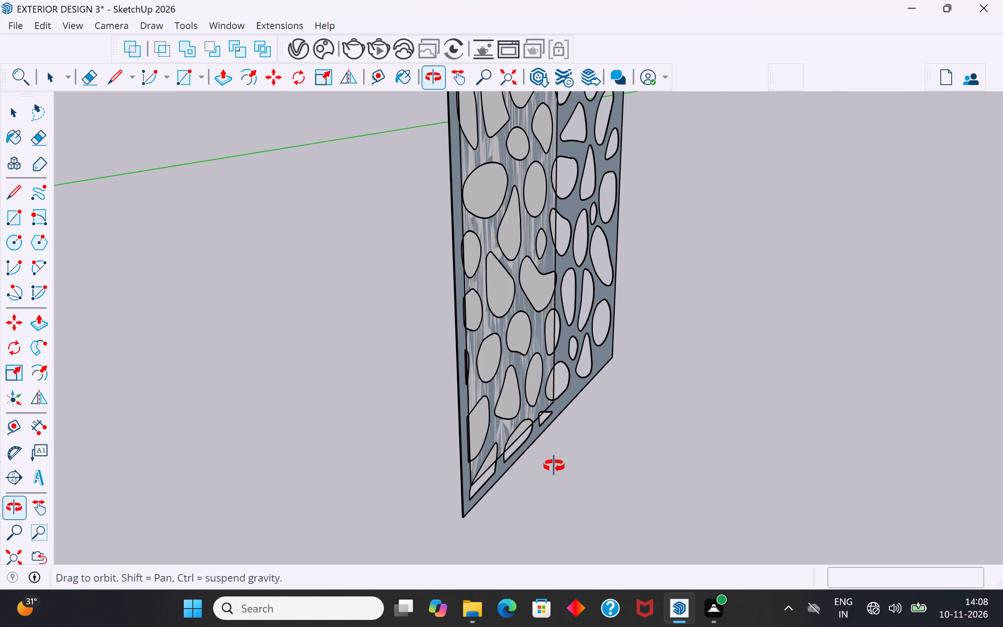
{"action": "middle_click_drag", "start_coordinate": [554, 466], "coordinate": [547, 466]}
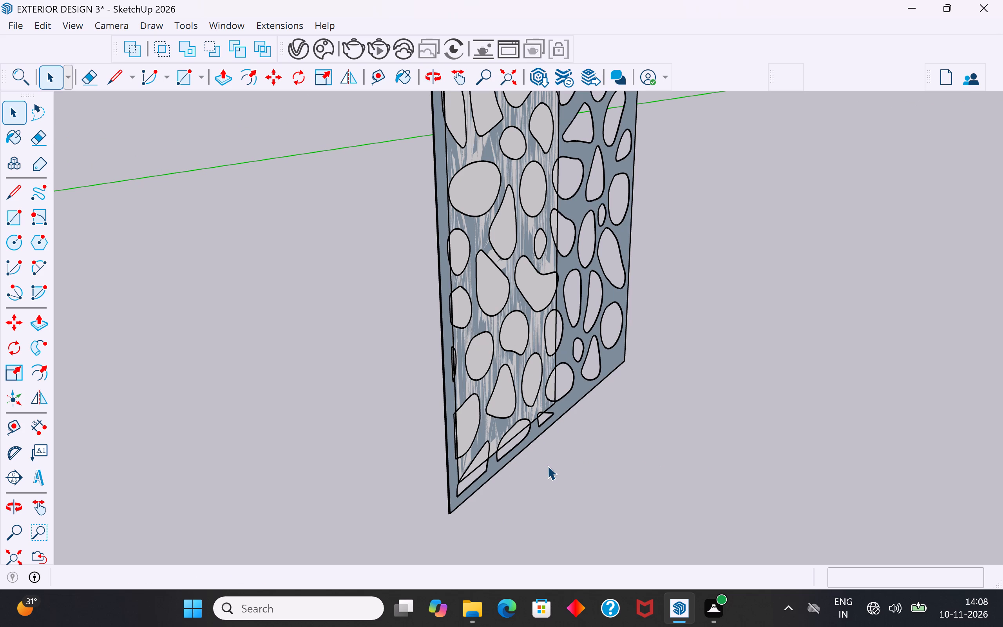
{"action": "middle_click_drag", "start_coordinate": [552, 513], "coordinate": [409, 512]}
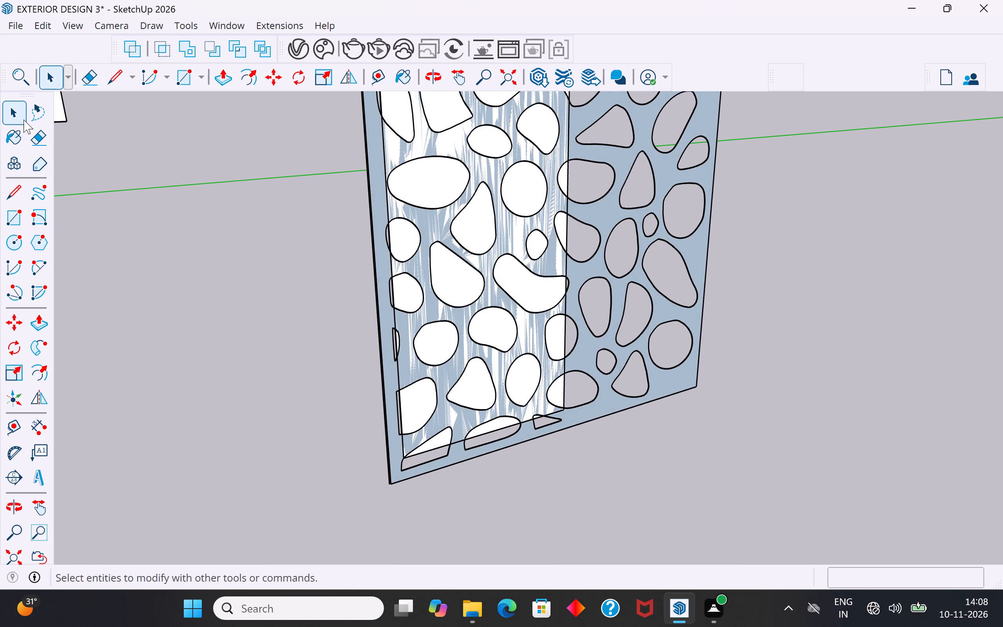
{"action": "left_click", "coordinate": [24, 120]}
{"action": "left_click", "coordinate": [192, 400]}
{"action": "left_click", "coordinate": [450, 462]}
{"action": "middle_click_drag", "start_coordinate": [444, 467], "coordinate": [591, 474]}
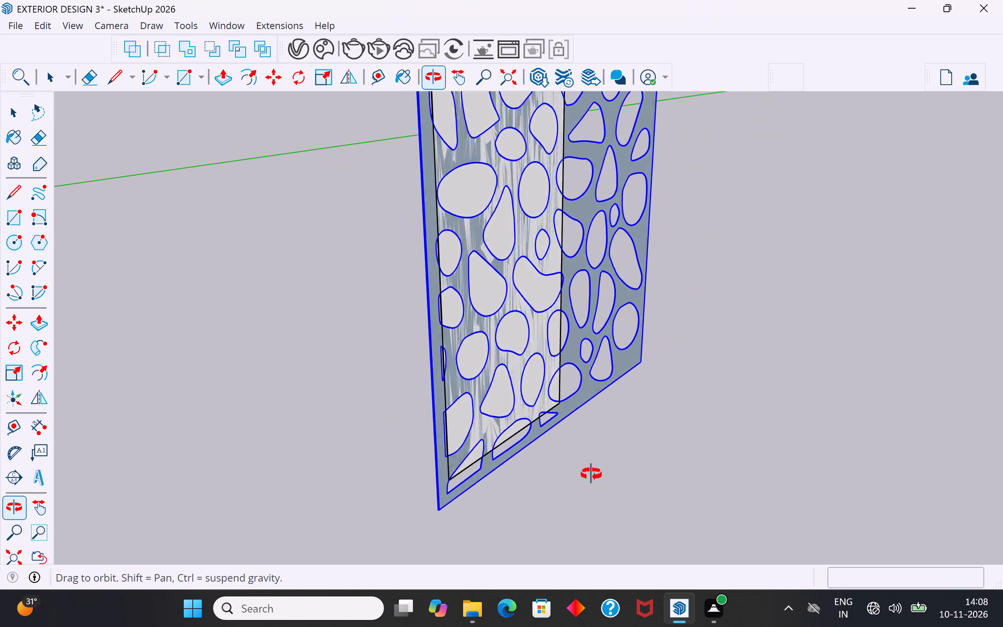
{"action": "middle_click_drag", "start_coordinate": [591, 474], "coordinate": [860, 479]}
{"action": "scroll", "coordinate": [736, 422], "scroll_direction": "up", "scroll_amount": 1}
{"action": "scroll", "coordinate": [569, 497], "scroll_direction": "up", "scroll_amount": 5}
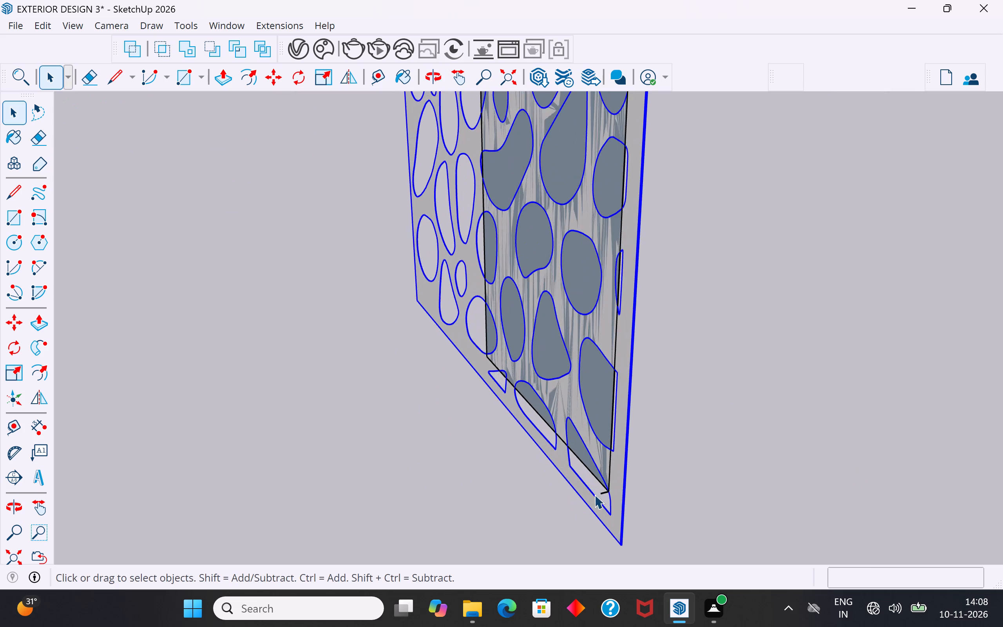
{"action": "scroll", "coordinate": [594, 495], "scroll_direction": "up", "scroll_amount": 8}
{"action": "left_click", "coordinate": [612, 487]}
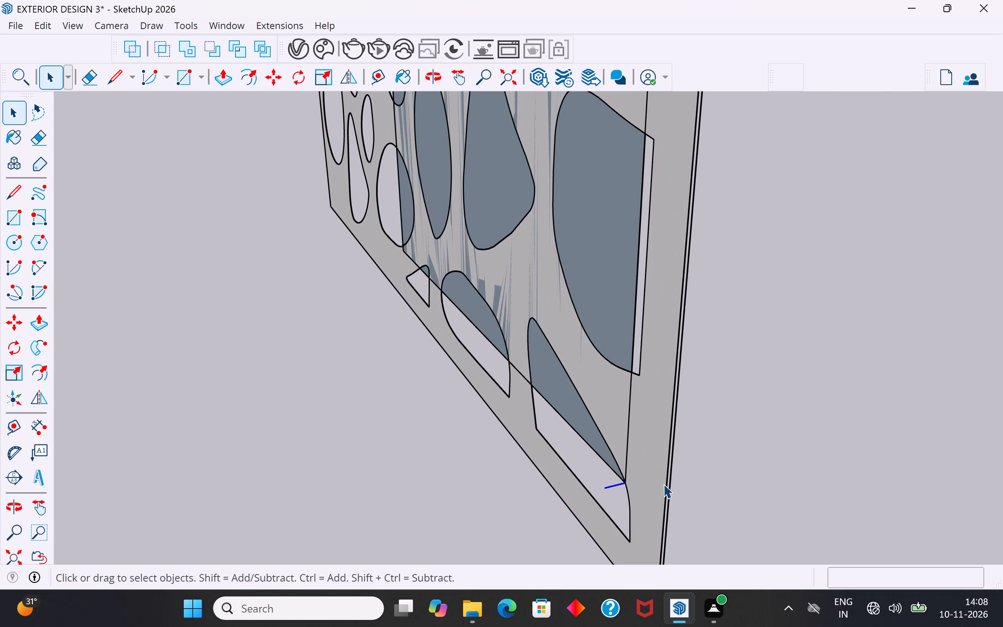
{"action": "middle_click_drag", "start_coordinate": [660, 485], "coordinate": [349, 462]}
{"action": "scroll", "coordinate": [406, 383], "scroll_direction": "down", "scroll_amount": 5}
{"action": "left_click", "coordinate": [479, 488]}
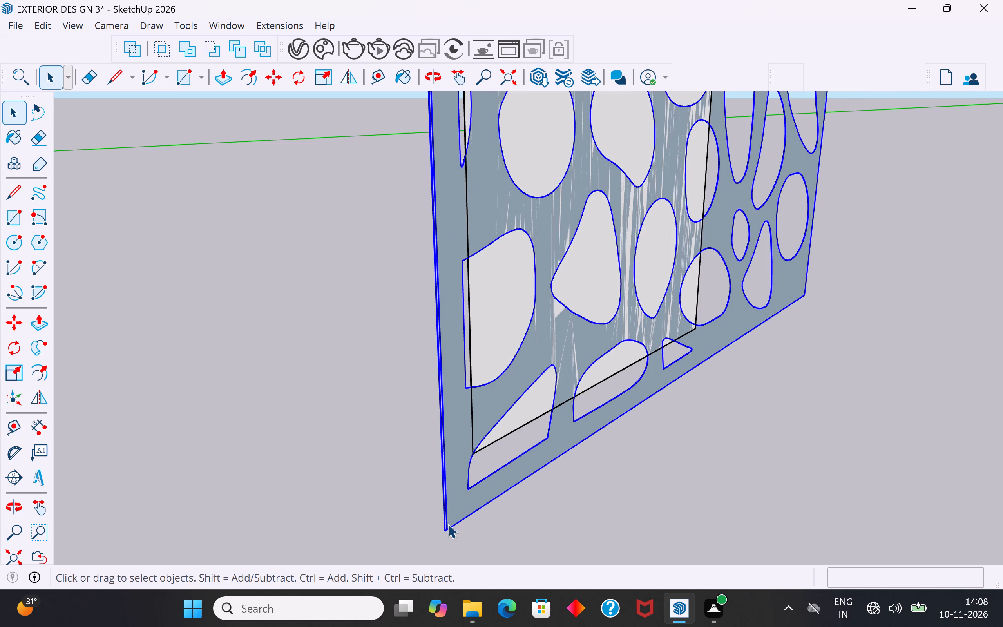
{"action": "scroll", "coordinate": [448, 524], "scroll_direction": "up", "scroll_amount": 14}
{"action": "key", "text": "m"}
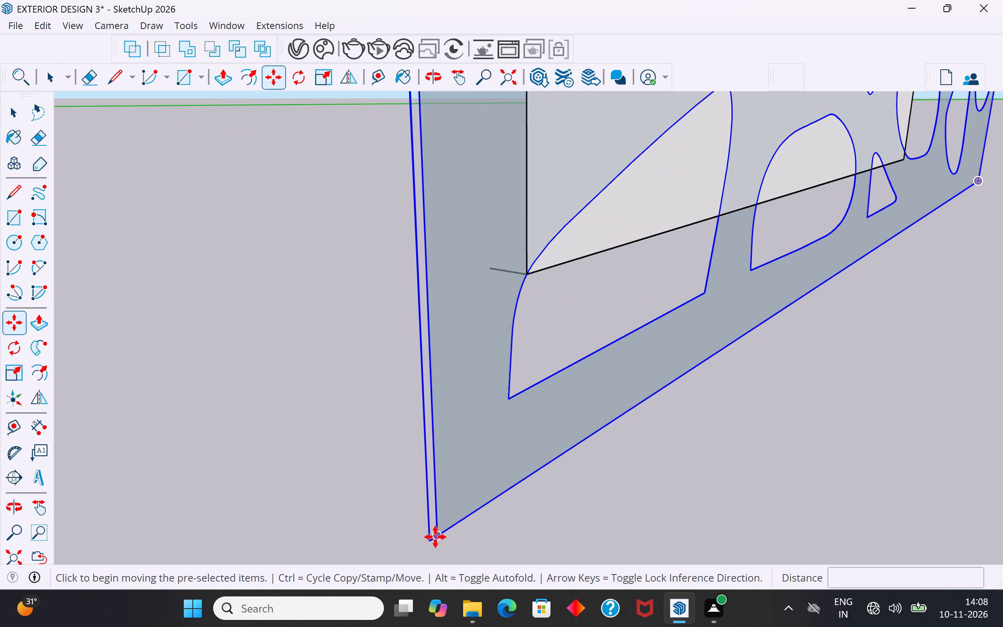
{"action": "left_click", "coordinate": [435, 537]}
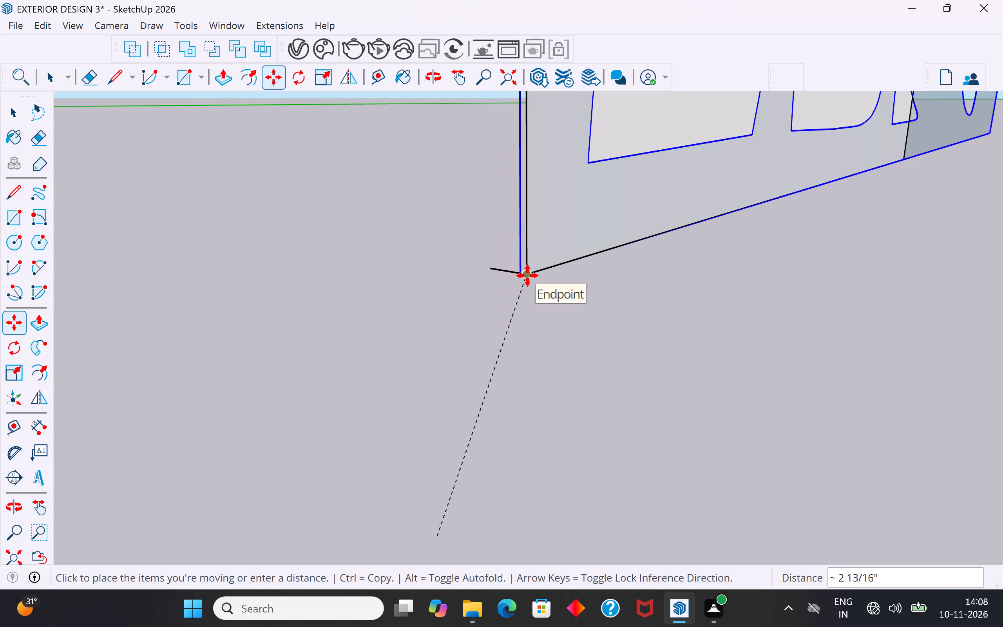
{"action": "left_click", "coordinate": [527, 275]}
{"action": "middle_click_drag", "start_coordinate": [499, 393], "coordinate": [673, 431]}
{"action": "scroll", "coordinate": [673, 431], "scroll_direction": "down", "scroll_amount": 2}
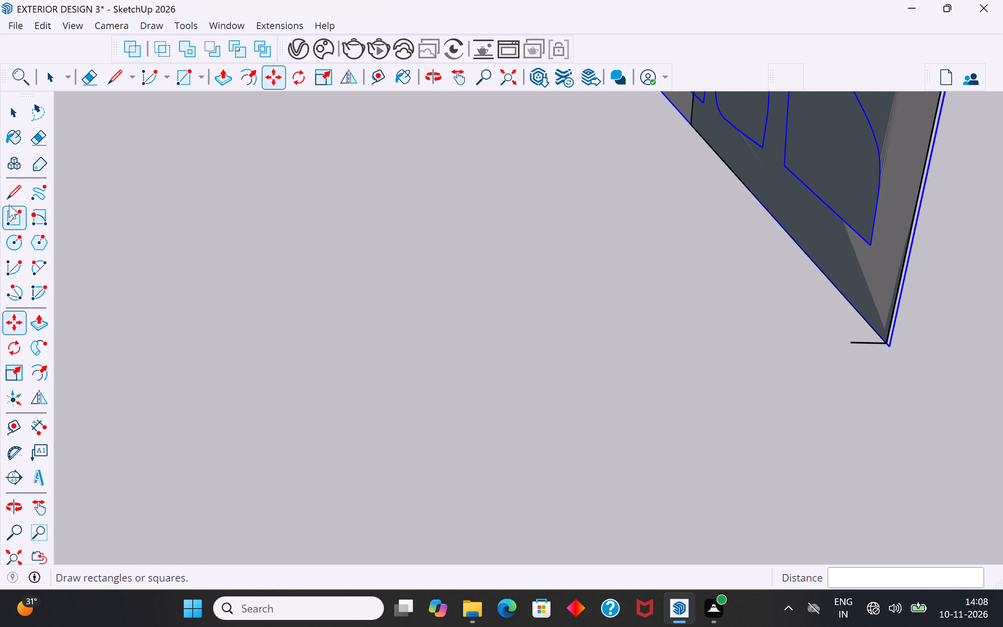
Delete the short stray line at the slab's bottom corner.
{"action": "left_click", "coordinate": [13, 123]}
{"action": "left_click", "coordinate": [349, 344]}
{"action": "left_click", "coordinate": [858, 341]}
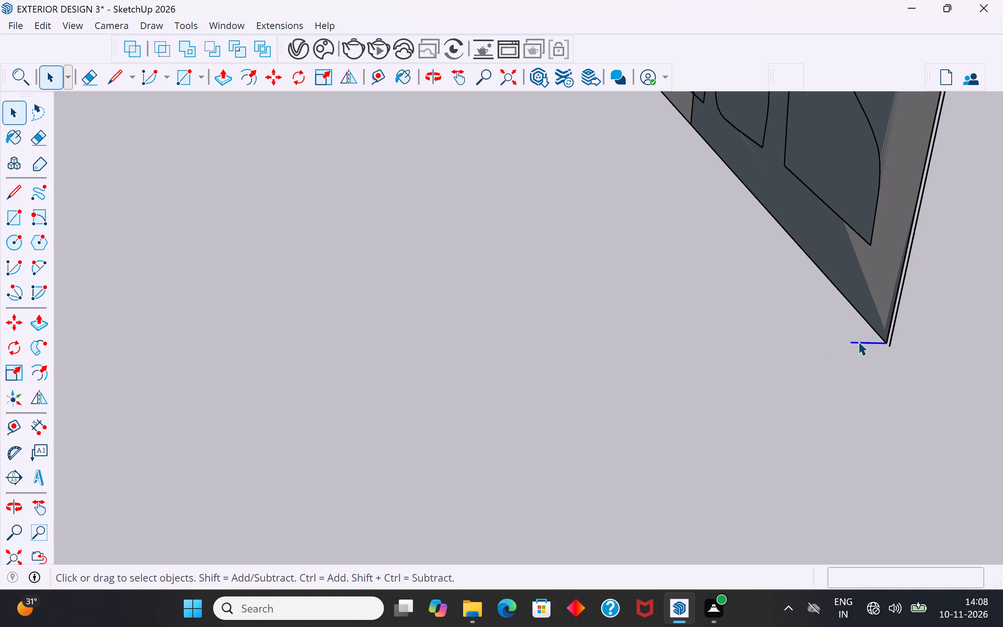
{"action": "key", "text": "Delete"}
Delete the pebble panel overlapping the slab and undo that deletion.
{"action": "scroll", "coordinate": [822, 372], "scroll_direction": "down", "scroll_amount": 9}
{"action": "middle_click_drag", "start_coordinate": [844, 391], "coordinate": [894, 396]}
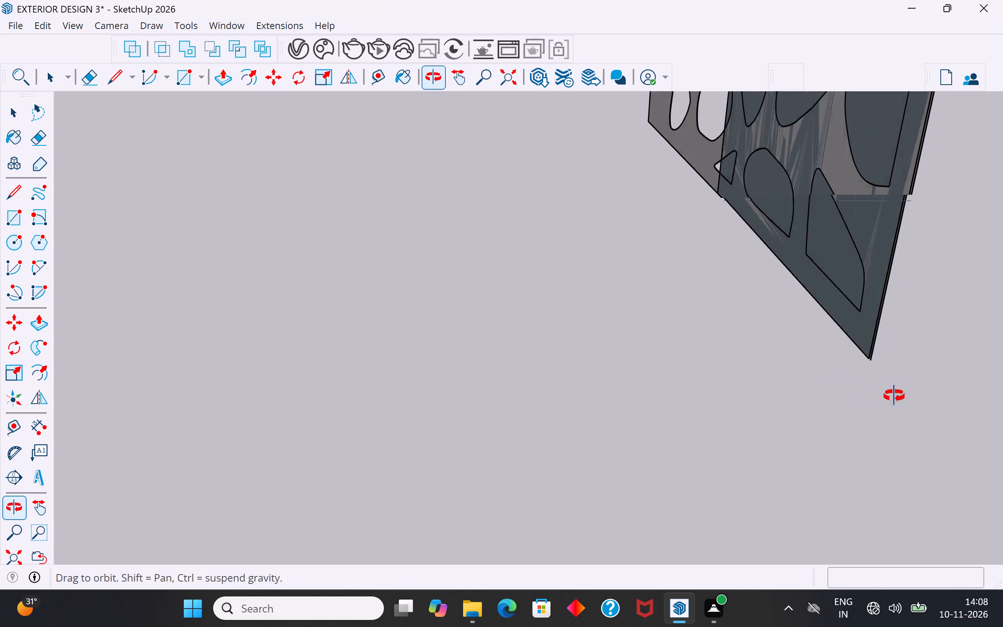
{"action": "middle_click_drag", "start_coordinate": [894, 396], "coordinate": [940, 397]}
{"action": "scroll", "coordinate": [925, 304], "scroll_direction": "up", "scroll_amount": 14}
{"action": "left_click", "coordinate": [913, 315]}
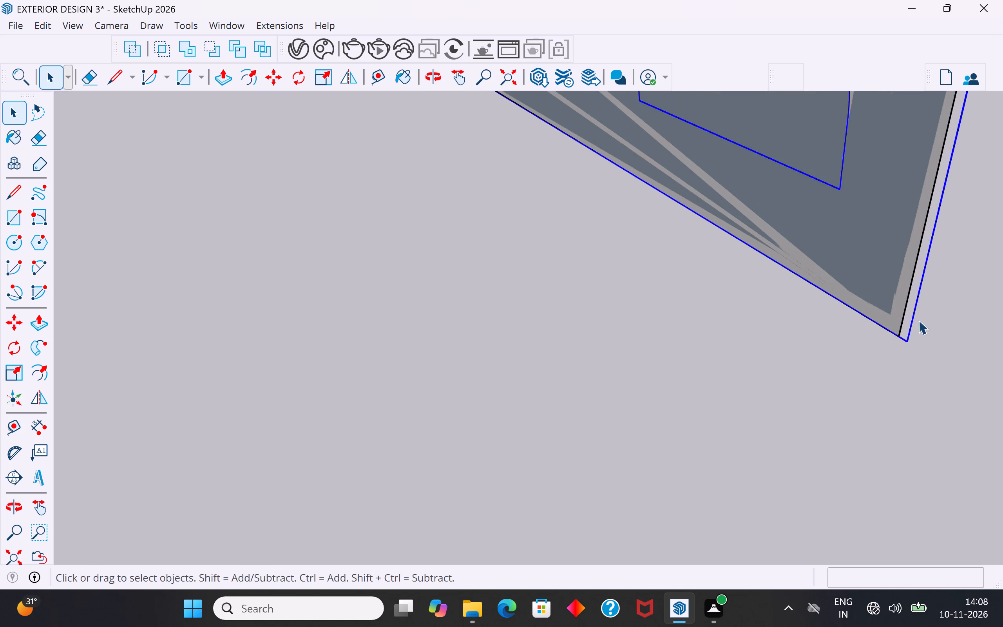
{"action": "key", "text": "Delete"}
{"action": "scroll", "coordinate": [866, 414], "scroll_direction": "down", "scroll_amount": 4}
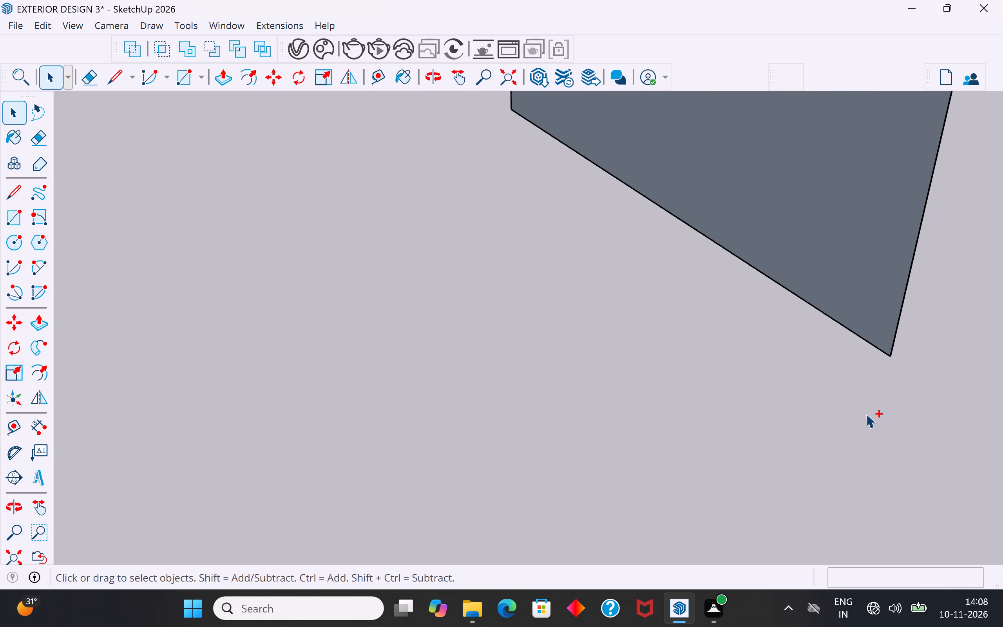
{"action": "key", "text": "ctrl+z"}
Scale the pebble panel's width to about 0.47 so its side edge aligns with the white slab's edge.
{"action": "scroll", "coordinate": [866, 414], "scroll_direction": "down", "scroll_amount": 20, "text": "ctrl"}
{"action": "scroll", "coordinate": [866, 414], "scroll_direction": "down", "scroll_amount": 1, "text": "ctrl"}
{"action": "middle_click_drag", "start_coordinate": [856, 370], "coordinate": [567, 368]}
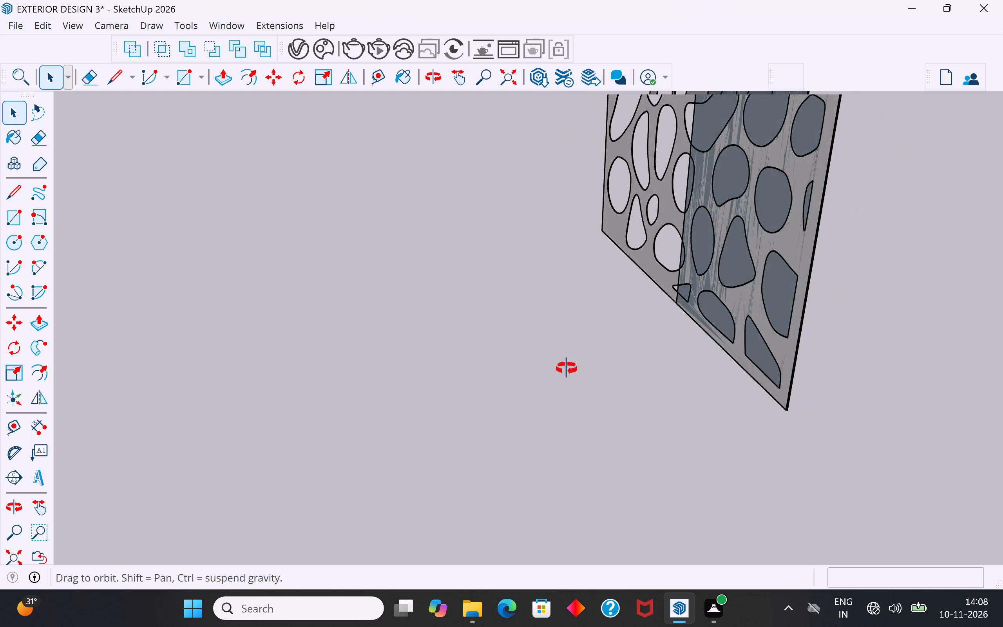
{"action": "middle_click_drag", "start_coordinate": [567, 368], "coordinate": [340, 355]}
{"action": "scroll", "coordinate": [339, 371], "scroll_direction": "down", "scroll_amount": 5}
{"action": "middle_click_drag", "start_coordinate": [500, 366], "coordinate": [446, 366]}
{"action": "left_click", "coordinate": [529, 363]}
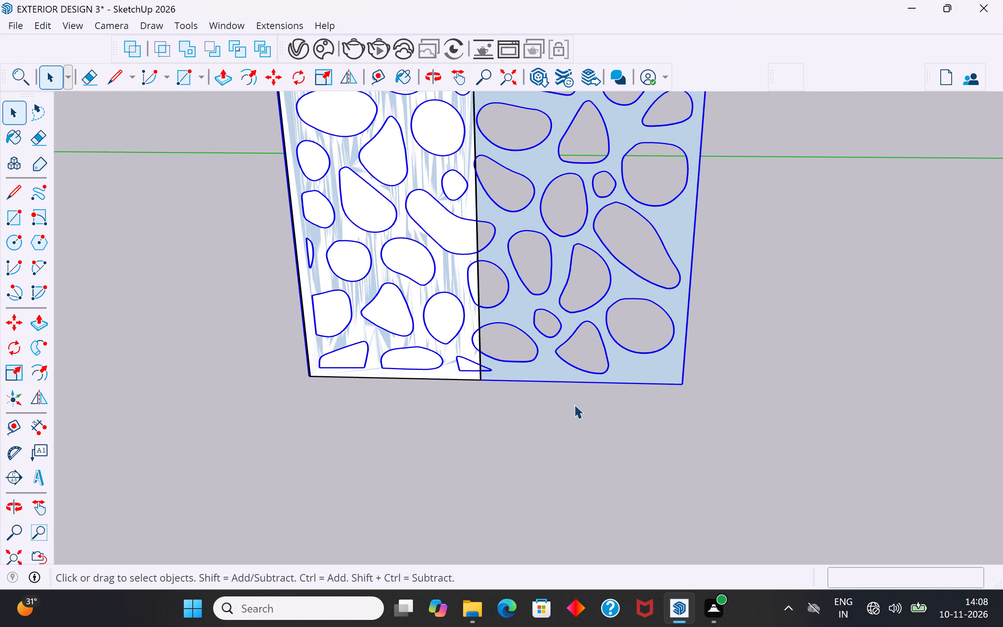
{"action": "scroll", "coordinate": [574, 404], "scroll_direction": "down", "scroll_amount": 5}
{"action": "scroll", "coordinate": [628, 457], "scroll_direction": "down", "scroll_amount": 6}
{"action": "scroll", "coordinate": [629, 420], "scroll_direction": "down", "scroll_amount": 2}
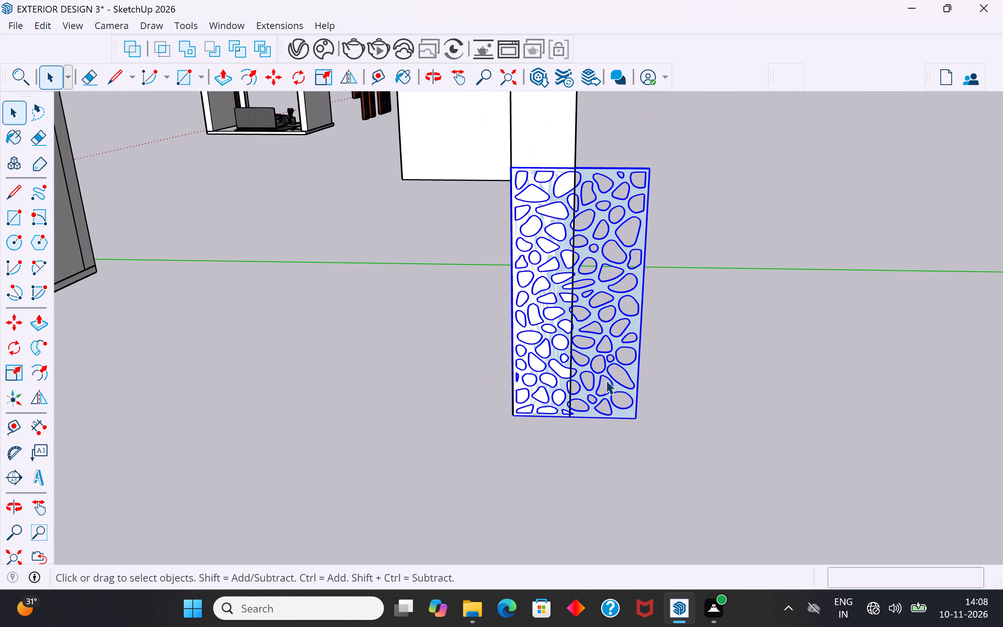
{"action": "key", "text": "s"}
{"action": "left_click", "coordinate": [642, 298]}
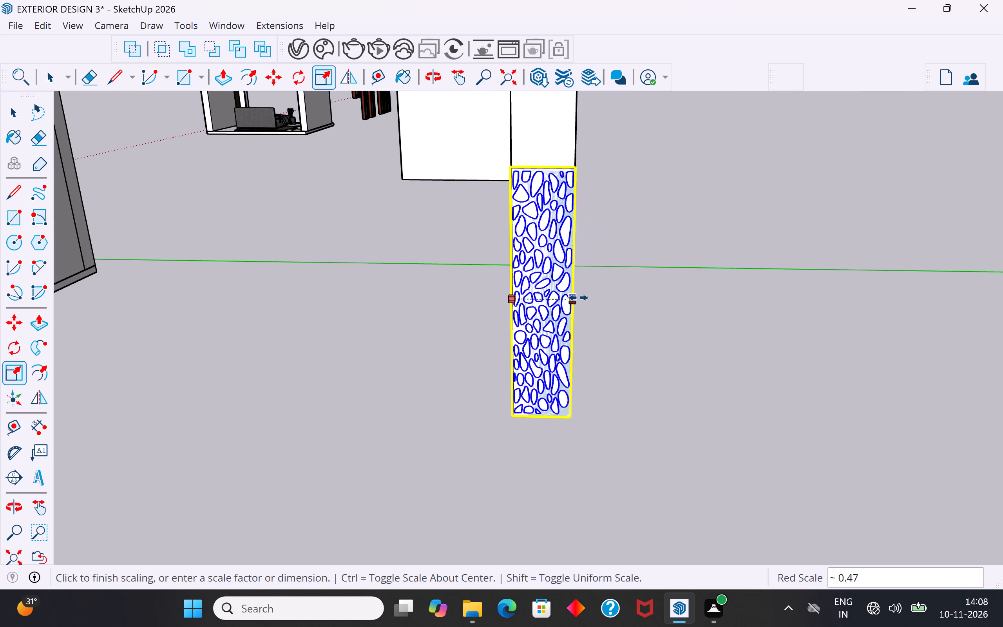
{"action": "left_click", "coordinate": [574, 295]}
Scale the pebble panel's height to about 1.50 so its top edge reaches the top of the slab.
{"action": "middle_click_drag", "start_coordinate": [673, 317], "coordinate": [652, 330]}
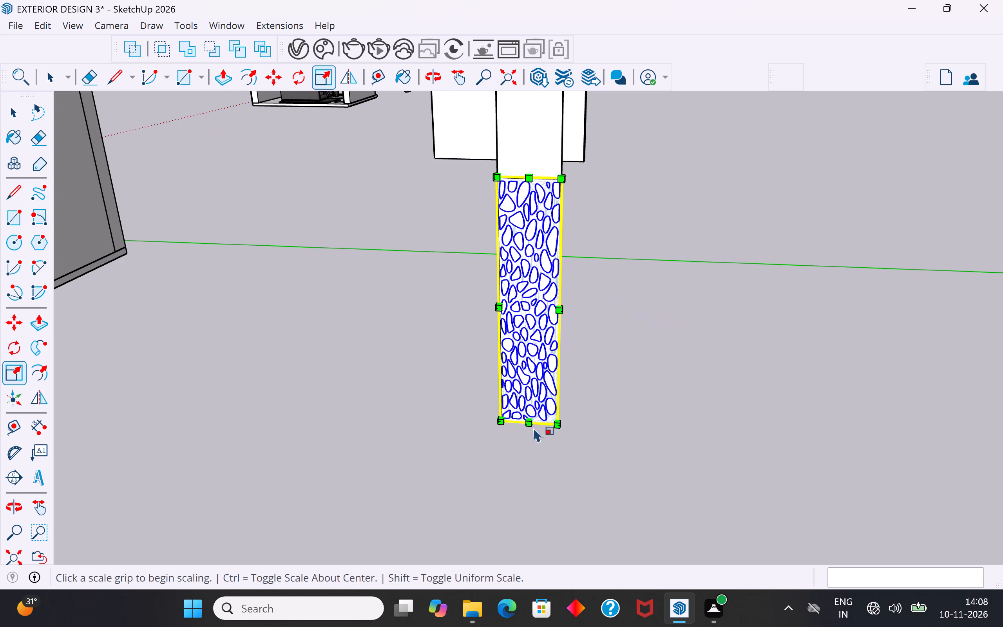
{"action": "middle_click_drag", "start_coordinate": [530, 425], "coordinate": [535, 349]}
{"action": "scroll", "coordinate": [535, 349], "scroll_direction": "up", "scroll_amount": 15}
{"action": "middle_click_drag", "start_coordinate": [560, 381], "coordinate": [670, 400]}
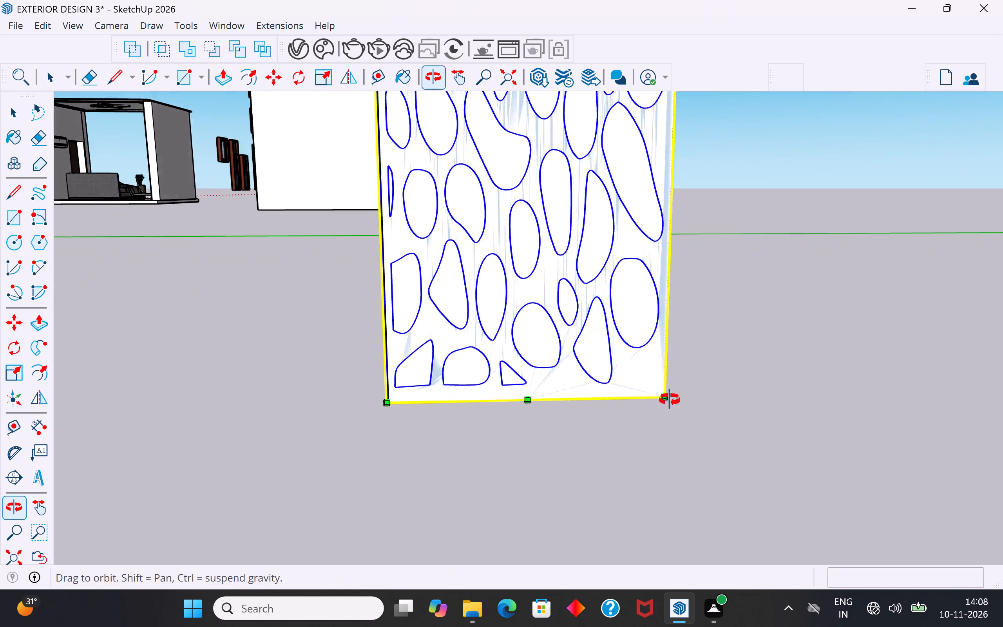
{"action": "middle_click_drag", "start_coordinate": [670, 400], "coordinate": [824, 468]}
{"action": "scroll", "coordinate": [817, 468], "scroll_direction": "up", "scroll_amount": 1}
{"action": "scroll", "coordinate": [619, 457], "scroll_direction": "down", "scroll_amount": 13}
{"action": "middle_click_drag", "start_coordinate": [504, 480], "coordinate": [728, 532]}
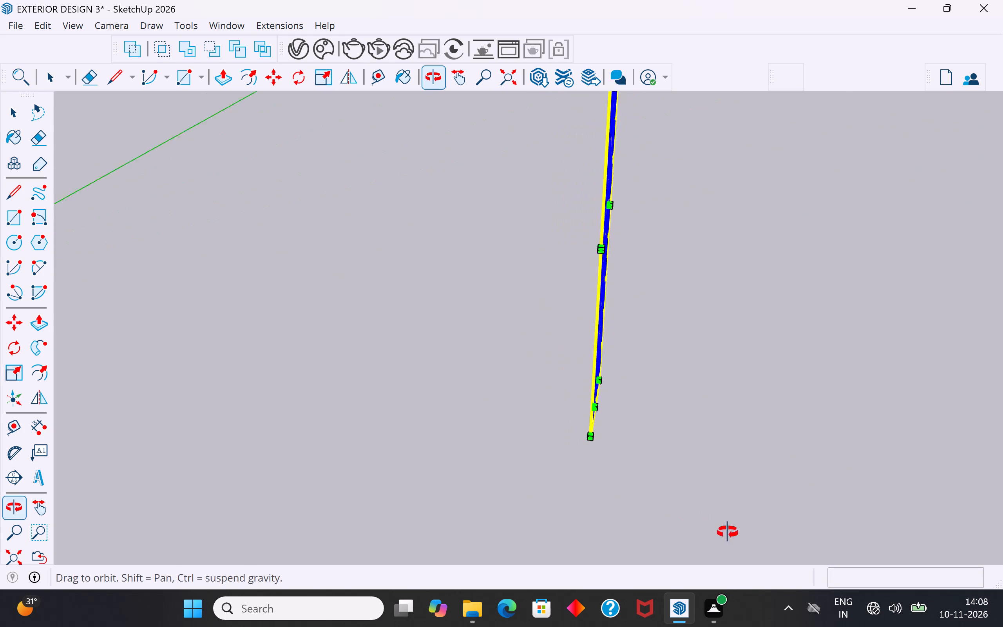
{"action": "middle_click_drag", "start_coordinate": [728, 532], "coordinate": [730, 533]}
{"action": "scroll", "coordinate": [672, 549], "scroll_direction": "down", "scroll_amount": 5}
{"action": "middle_click_drag", "start_coordinate": [553, 407], "coordinate": [770, 447]}
{"action": "scroll", "coordinate": [567, 523], "scroll_direction": "down", "scroll_amount": 5}
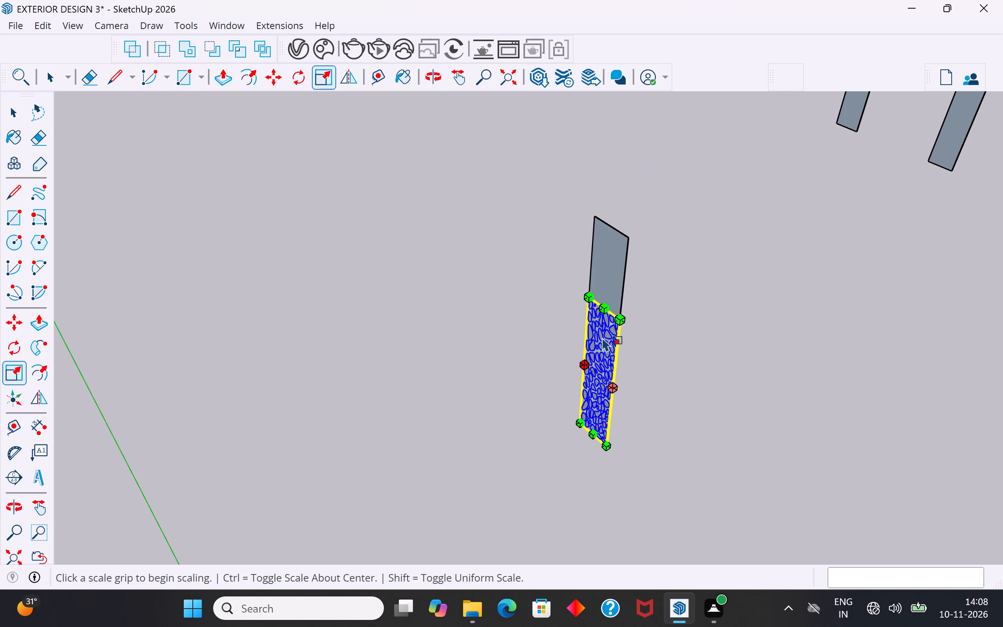
{"action": "middle_click_drag", "start_coordinate": [608, 313], "coordinate": [222, 384]}
{"action": "scroll", "coordinate": [544, 450], "scroll_direction": "down", "scroll_amount": 4}
{"action": "middle_click_drag", "start_coordinate": [494, 466], "coordinate": [387, 450]}
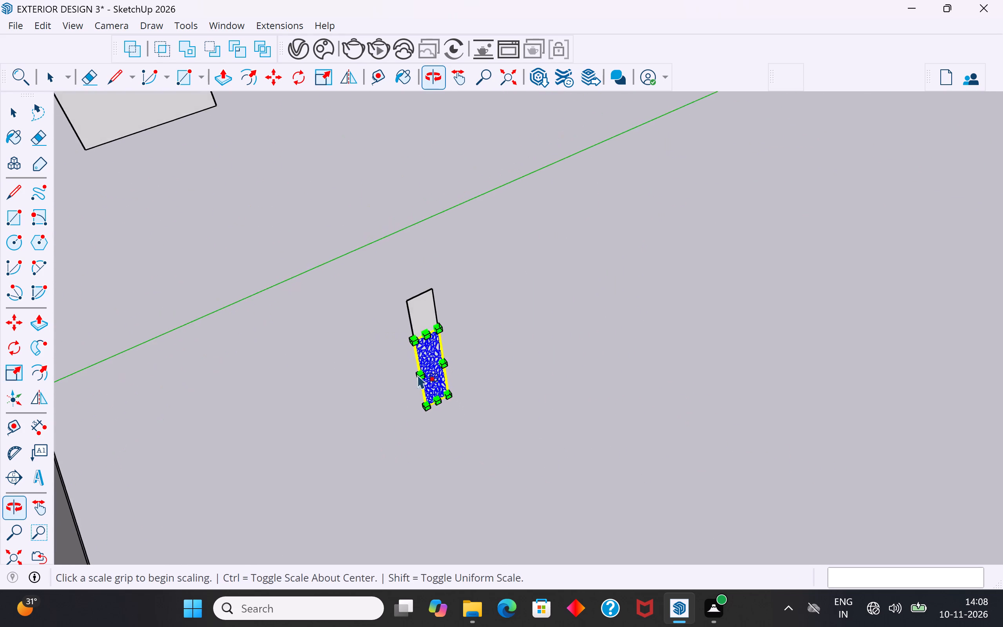
{"action": "scroll", "coordinate": [427, 345], "scroll_direction": "up", "scroll_amount": 10}
{"action": "left_click", "coordinate": [423, 320]}
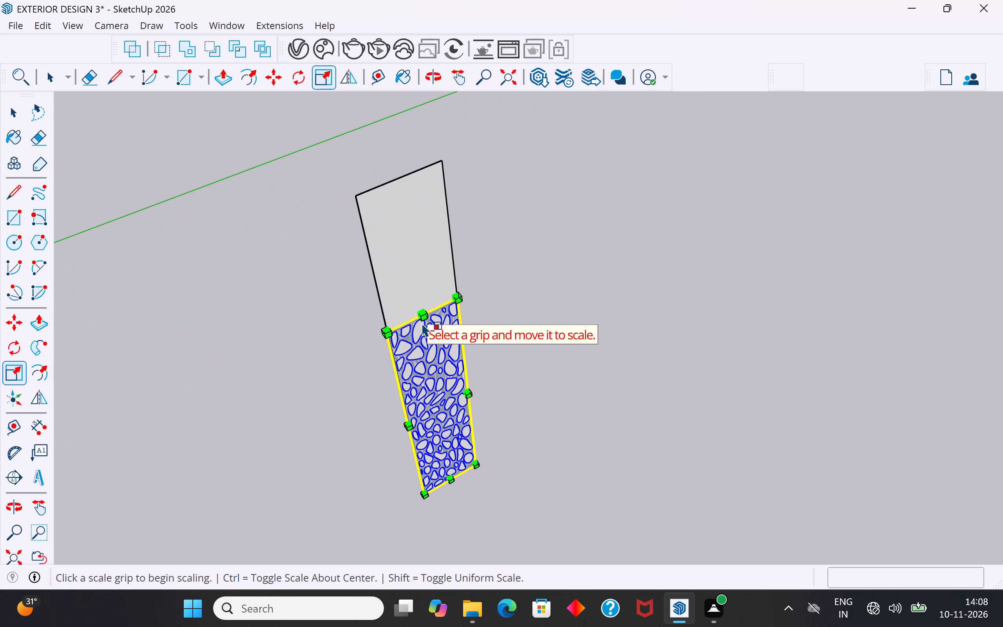
{"action": "left_click", "coordinate": [424, 314]}
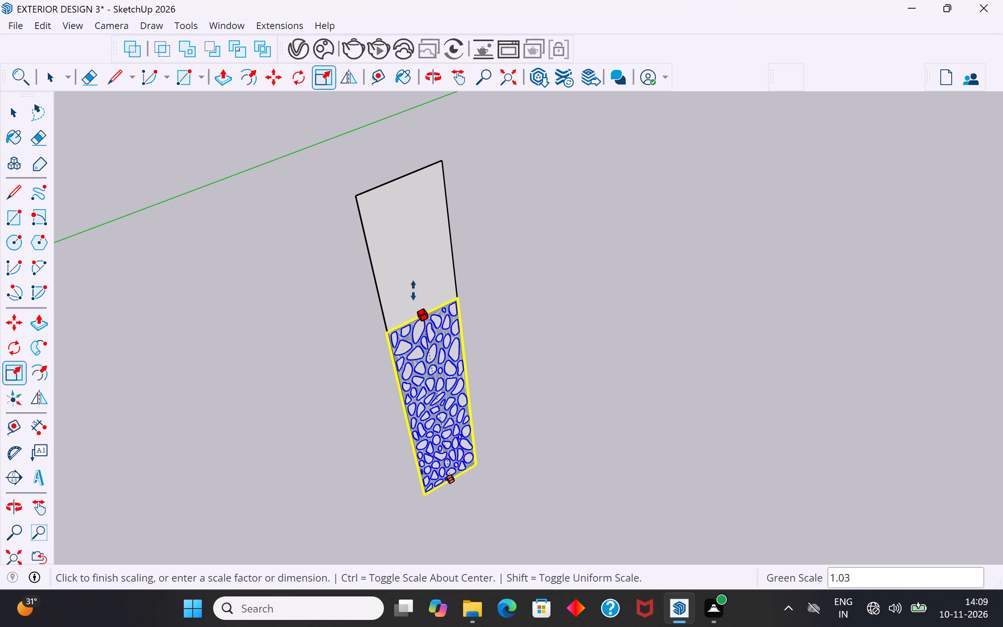
{"action": "left_click", "coordinate": [395, 175]}
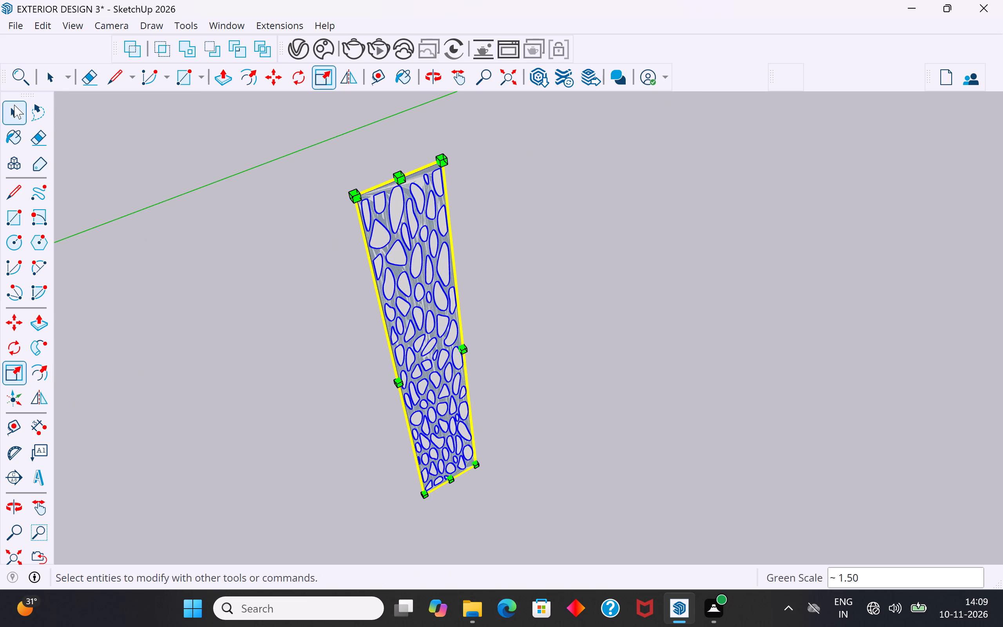
{"action": "left_click", "coordinate": [14, 105]}
{"action": "left_click", "coordinate": [219, 332]}
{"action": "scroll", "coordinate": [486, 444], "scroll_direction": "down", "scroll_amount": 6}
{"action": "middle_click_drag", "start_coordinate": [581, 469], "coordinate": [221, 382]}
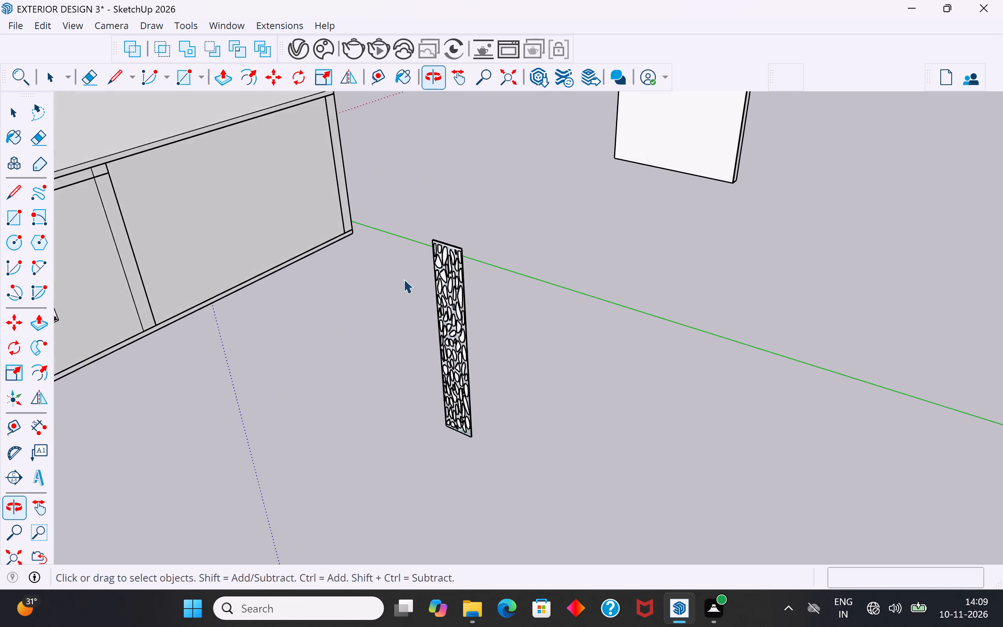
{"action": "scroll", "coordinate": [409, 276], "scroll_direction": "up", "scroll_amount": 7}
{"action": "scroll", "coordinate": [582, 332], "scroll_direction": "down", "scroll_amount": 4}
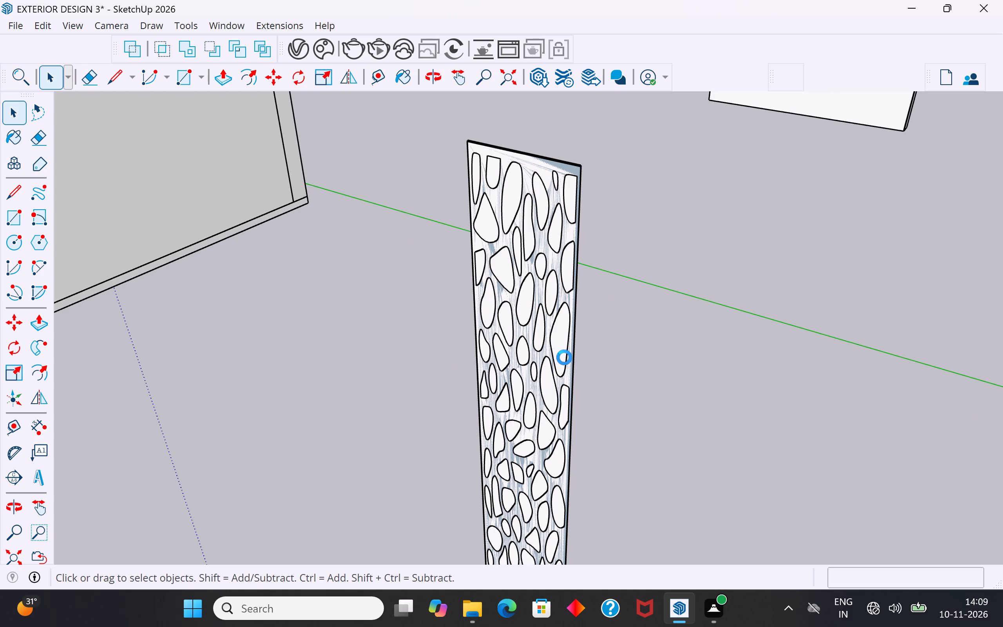
Move the plain white slab about 4' 3 3/4" sideways, clear of the pebble-cut panel.
{"action": "scroll", "coordinate": [564, 357], "scroll_direction": "down", "scroll_amount": 2}
{"action": "scroll", "coordinate": [670, 315], "scroll_direction": "down", "scroll_amount": 2}
{"action": "scroll", "coordinate": [541, 428], "scroll_direction": "down", "scroll_amount": 1}
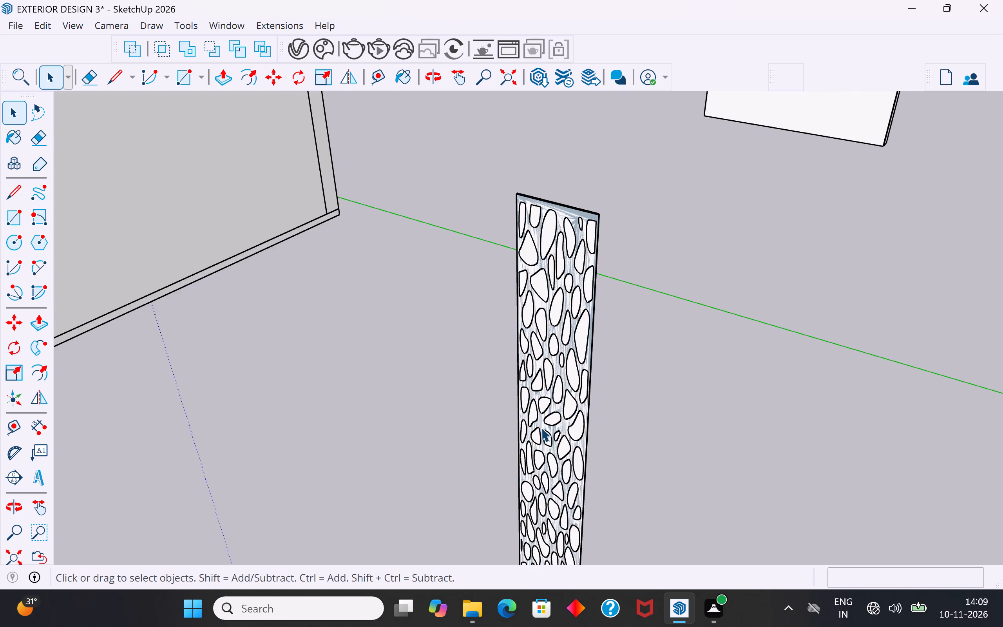
{"action": "scroll", "coordinate": [541, 428], "scroll_direction": "down", "scroll_amount": 7}
{"action": "middle_click_drag", "start_coordinate": [553, 481], "coordinate": [340, 501]}
{"action": "scroll", "coordinate": [493, 506], "scroll_direction": "down", "scroll_amount": 4}
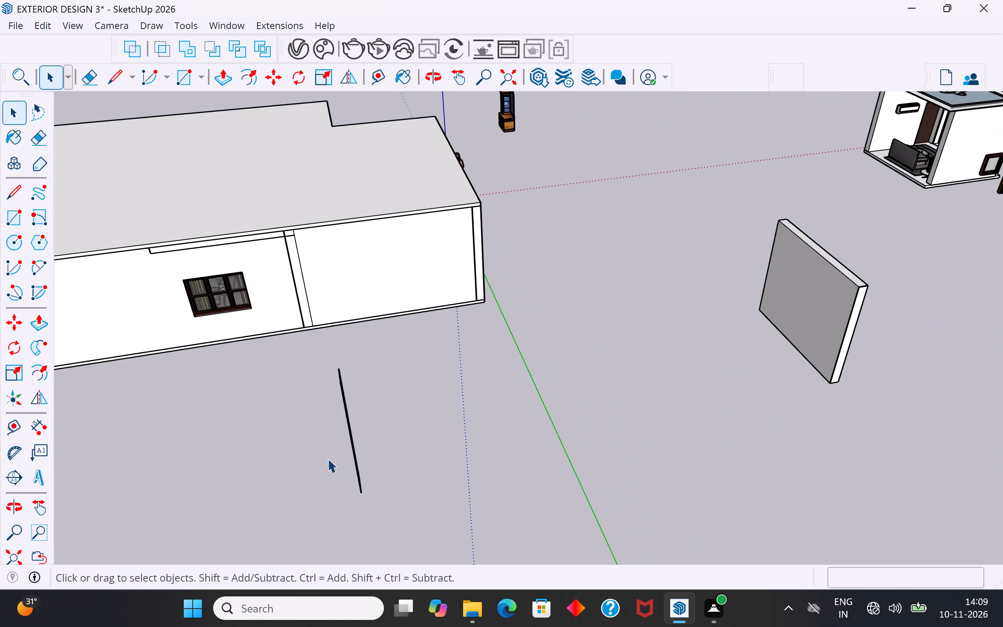
{"action": "middle_click_drag", "start_coordinate": [331, 458], "coordinate": [436, 393]}
{"action": "scroll", "coordinate": [482, 364], "scroll_direction": "up", "scroll_amount": 13}
{"action": "middle_click_drag", "start_coordinate": [522, 347], "coordinate": [604, 352]}
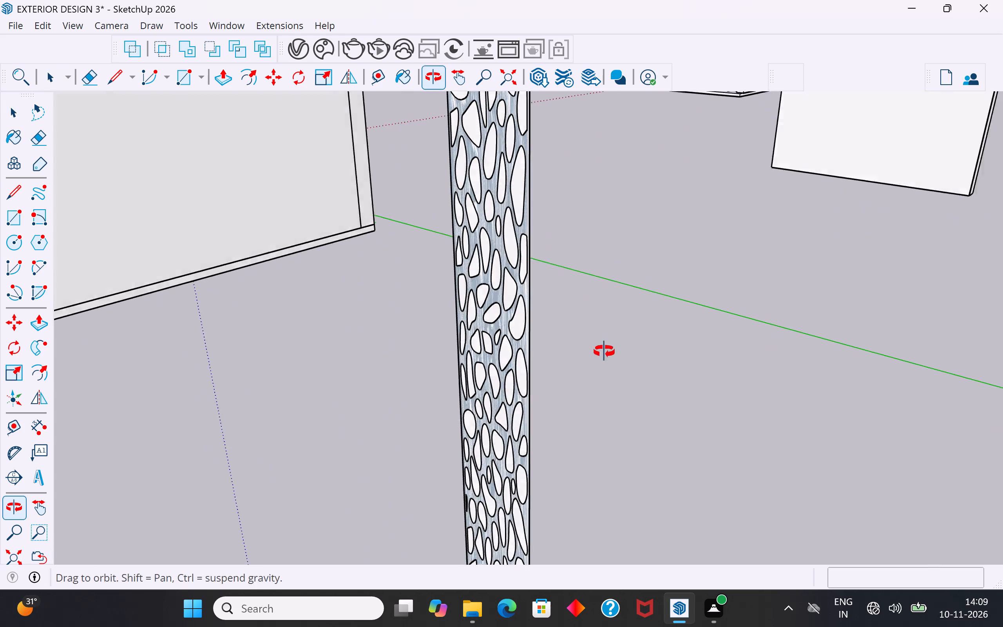
{"action": "middle_click_drag", "start_coordinate": [604, 352], "coordinate": [623, 350]}
{"action": "left_click", "coordinate": [500, 325]}
{"action": "scroll", "coordinate": [601, 347], "scroll_direction": "down", "scroll_amount": 5}
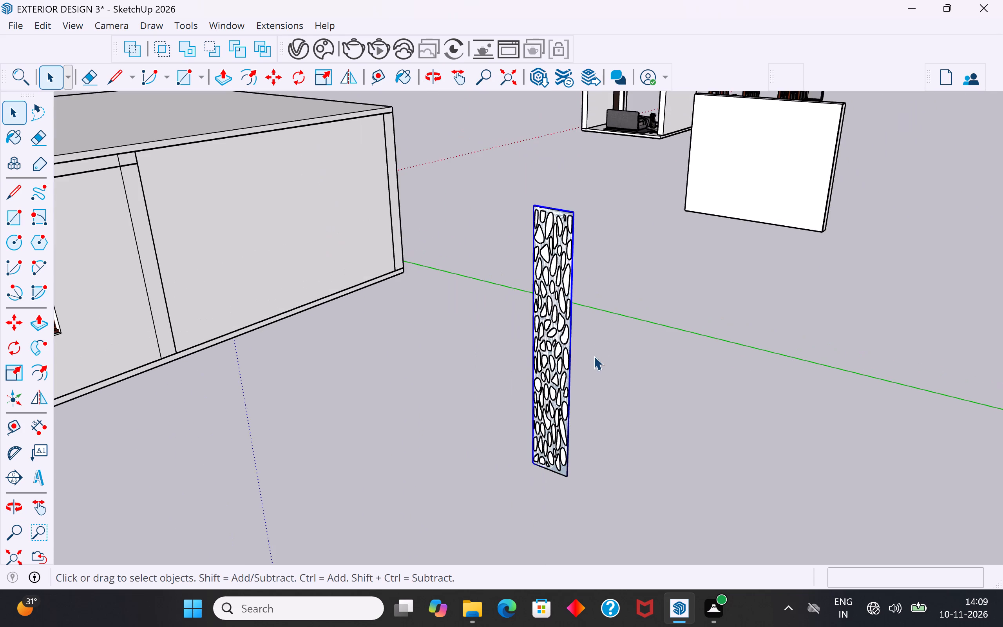
{"action": "scroll", "coordinate": [594, 356], "scroll_direction": "down", "scroll_amount": 4}
{"action": "scroll", "coordinate": [542, 421], "scroll_direction": "up", "scroll_amount": 3}
{"action": "middle_click_drag", "start_coordinate": [611, 434], "coordinate": [739, 436]}
{"action": "scroll", "coordinate": [907, 327], "scroll_direction": "up", "scroll_amount": 4}
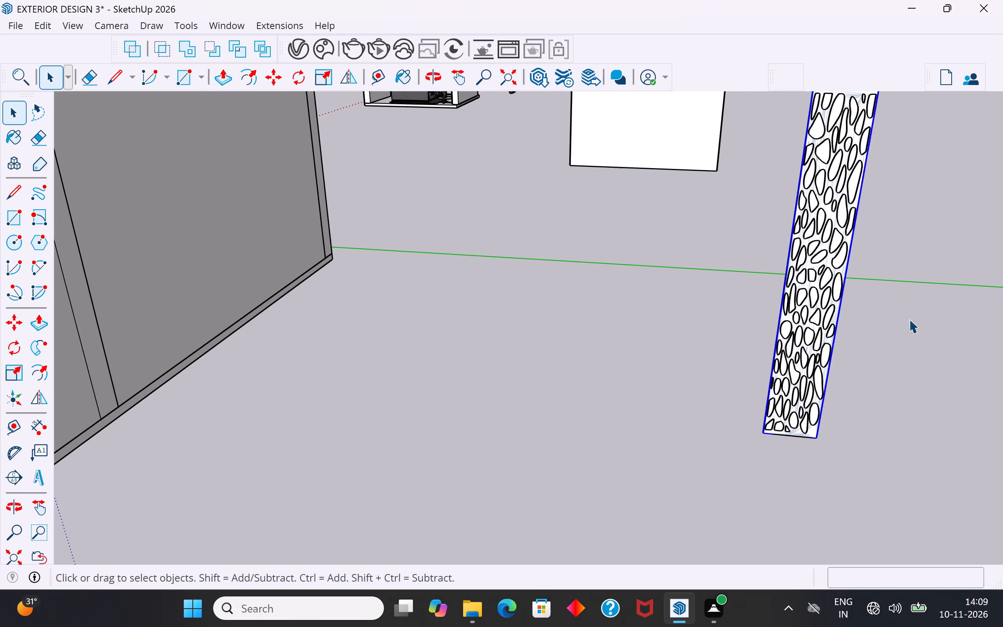
{"action": "scroll", "coordinate": [505, 547], "scroll_direction": "down", "scroll_amount": 4}
{"action": "scroll", "coordinate": [752, 397], "scroll_direction": "up", "scroll_amount": 3}
{"action": "middle_click_drag", "start_coordinate": [727, 404], "coordinate": [705, 388]}
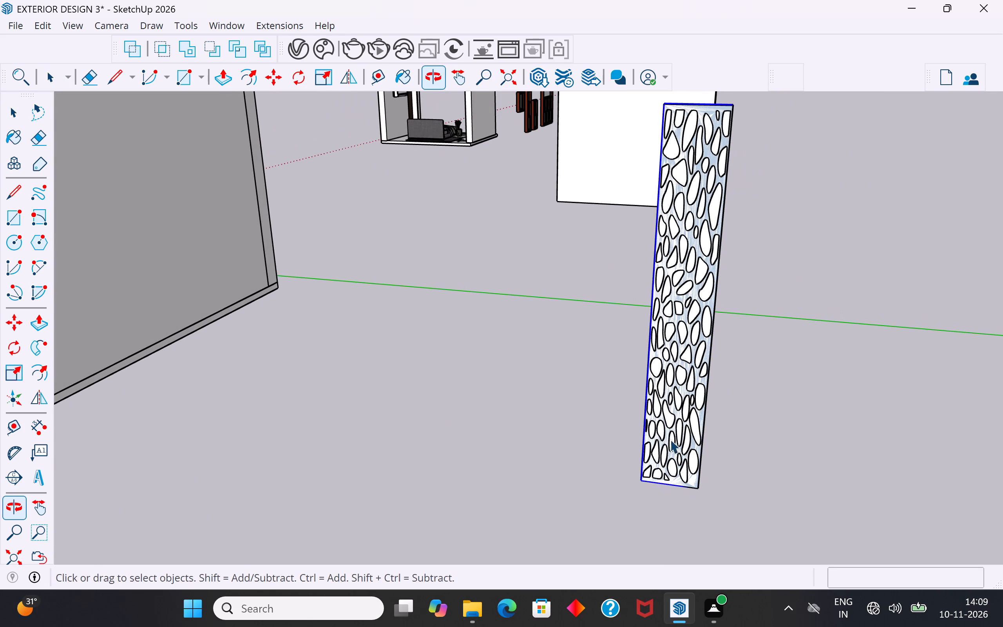
{"action": "key", "text": "m"}
{"action": "left_click", "coordinate": [639, 477]}
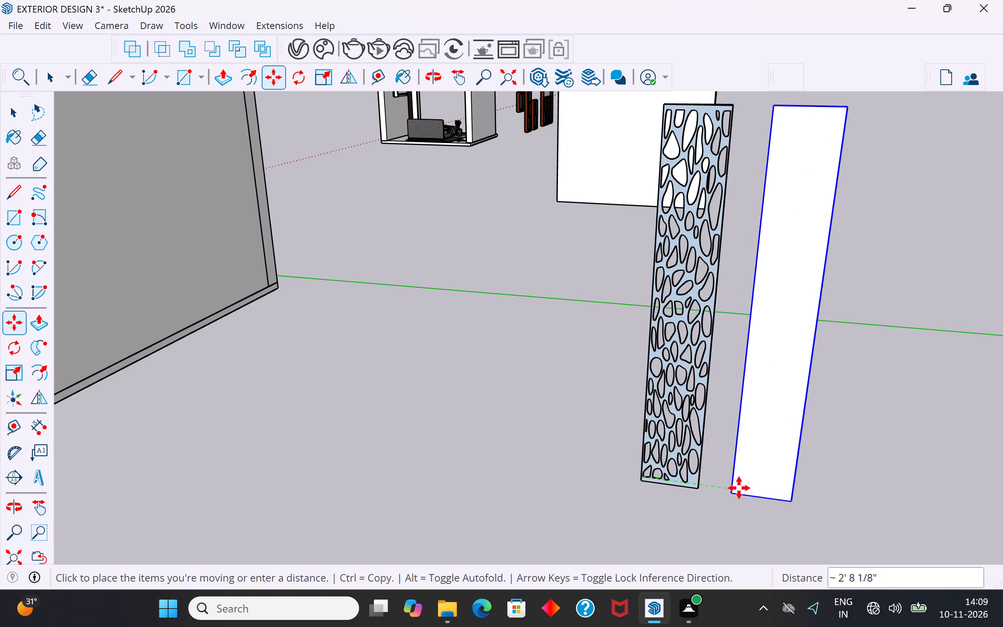
{"action": "left_click", "coordinate": [799, 501]}
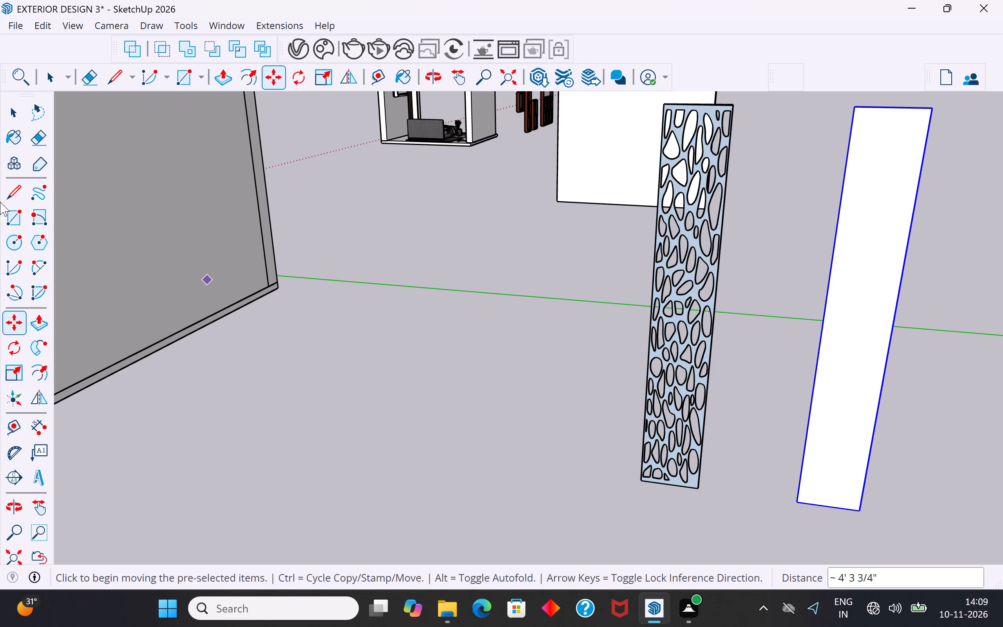
{"action": "left_click", "coordinate": [11, 114]}
{"action": "left_click", "coordinate": [295, 362]}
Open the pebble-cut panel's group and push/pull its face about 9/16" to give the panel thickness.
{"action": "scroll", "coordinate": [601, 377], "scroll_direction": "down", "scroll_amount": 4}
{"action": "middle_click_drag", "start_coordinate": [651, 410], "coordinate": [764, 509]}
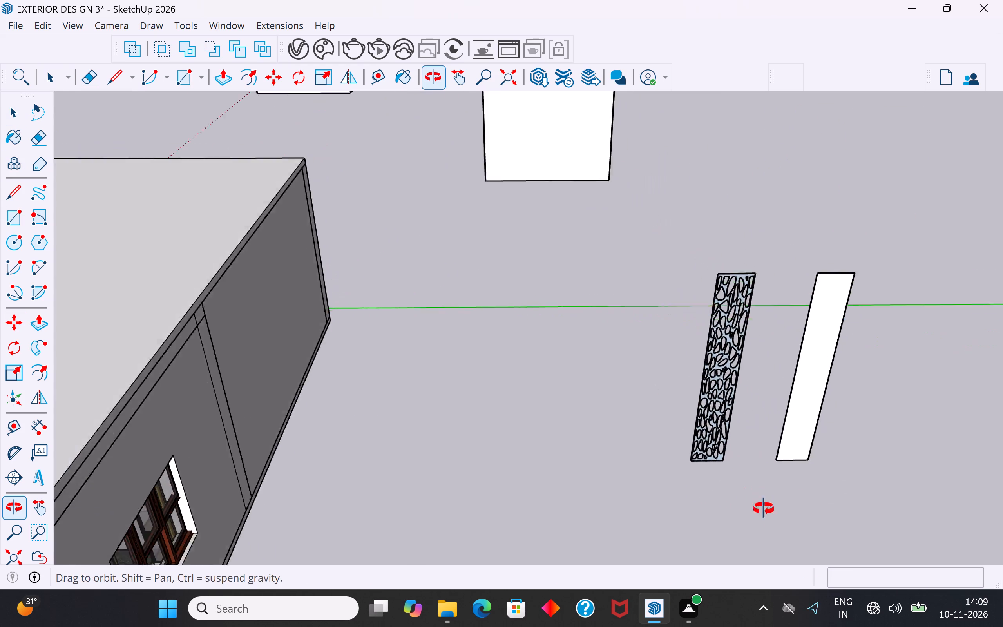
{"action": "middle_click_drag", "start_coordinate": [764, 509], "coordinate": [764, 507]}
{"action": "scroll", "coordinate": [751, 261], "scroll_direction": "up", "scroll_amount": 14}
{"action": "middle_click_drag", "start_coordinate": [729, 417], "coordinate": [888, 485]}
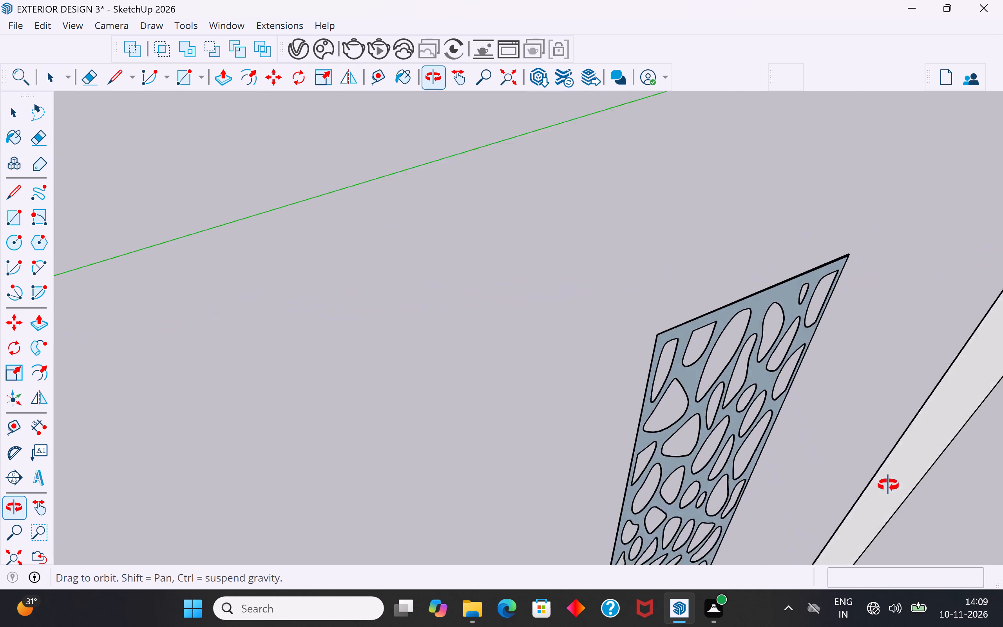
{"action": "middle_click_drag", "start_coordinate": [888, 485], "coordinate": [893, 485]}
{"action": "scroll", "coordinate": [797, 338], "scroll_direction": "up", "scroll_amount": 6}
{"action": "scroll", "coordinate": [780, 391], "scroll_direction": "down", "scroll_amount": 5}
{"action": "middle_click_drag", "start_coordinate": [728, 431], "coordinate": [815, 444]}
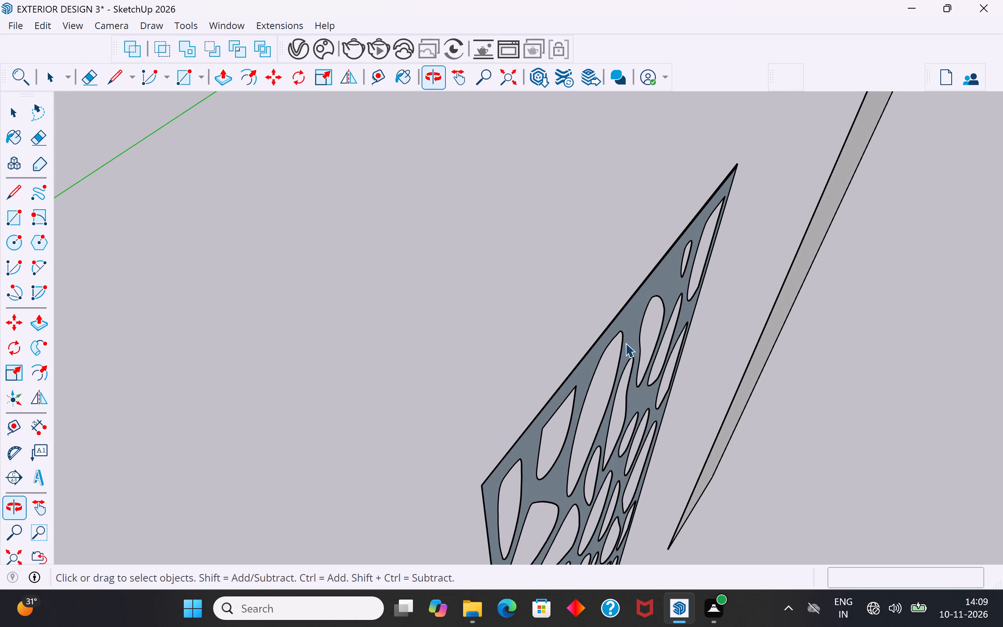
{"action": "left_click", "coordinate": [628, 323]}
{"action": "scroll", "coordinate": [495, 459], "scroll_direction": "up", "scroll_amount": 5}
{"action": "scroll", "coordinate": [495, 459], "scroll_direction": "down", "scroll_amount": 3}
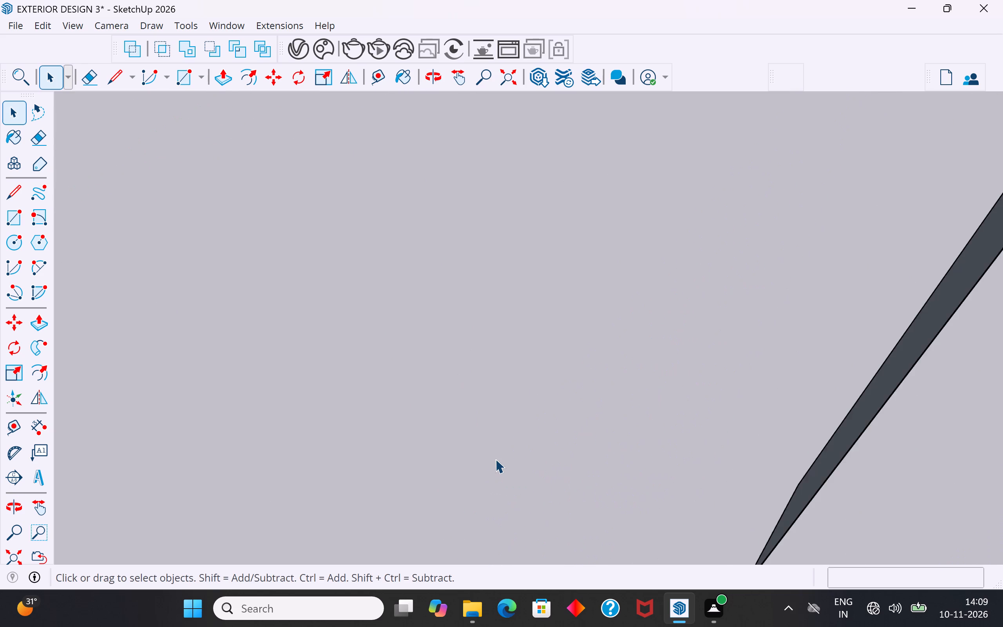
{"action": "scroll", "coordinate": [495, 459], "scroll_direction": "down", "scroll_amount": 4}
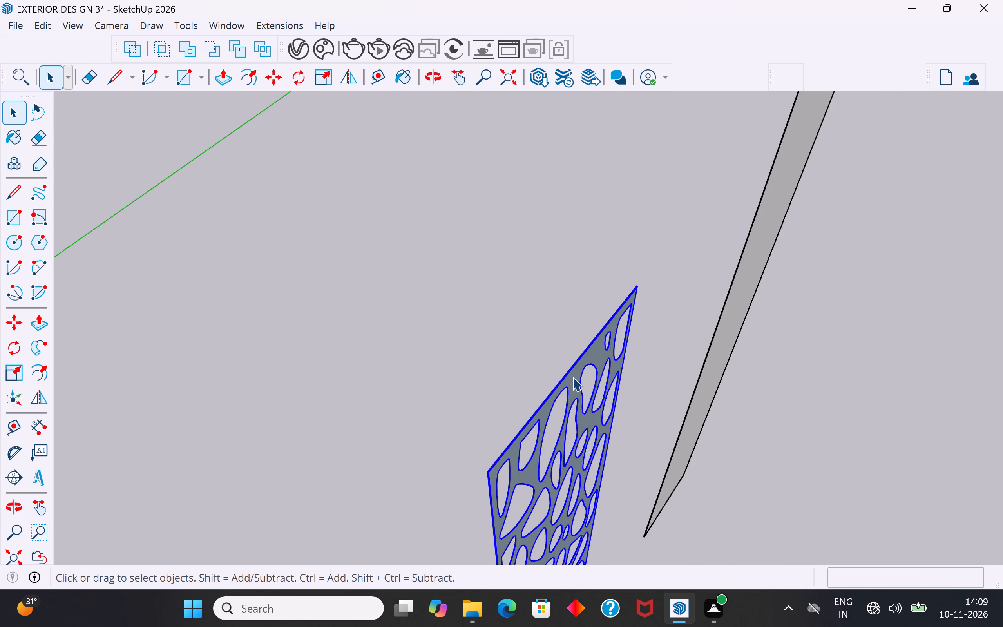
{"action": "right_click", "coordinate": [572, 377]}
{"action": "left_click", "coordinate": [435, 347]}
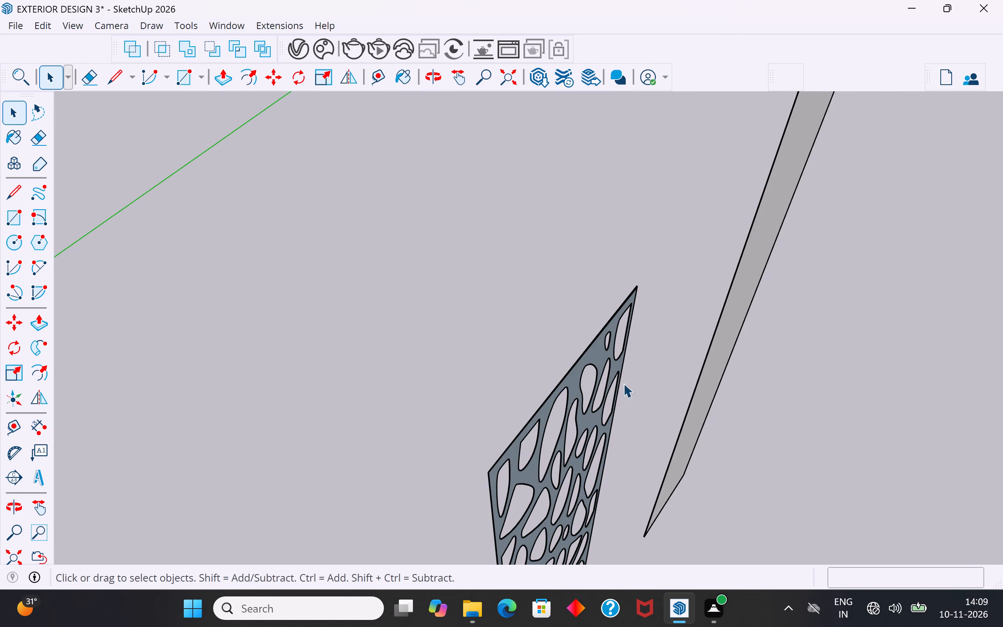
{"action": "left_click", "coordinate": [572, 371]}
{"action": "triple_click", "coordinate": [572, 382]}
{"action": "left_click", "coordinate": [572, 382]}
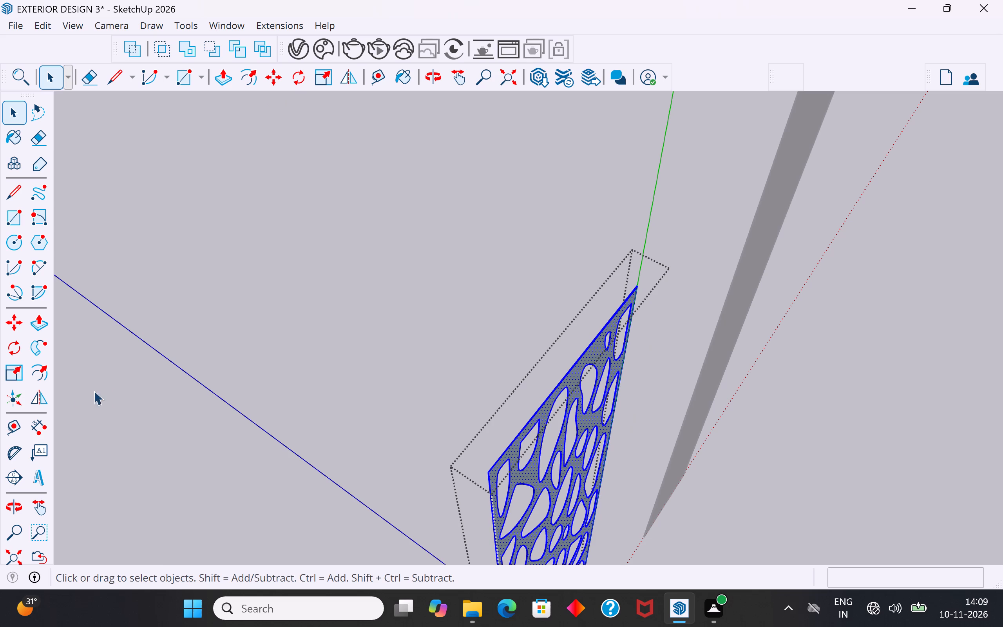
{"action": "left_click", "coordinate": [42, 324]}
{"action": "scroll", "coordinate": [605, 440], "scroll_direction": "up", "scroll_amount": 4}
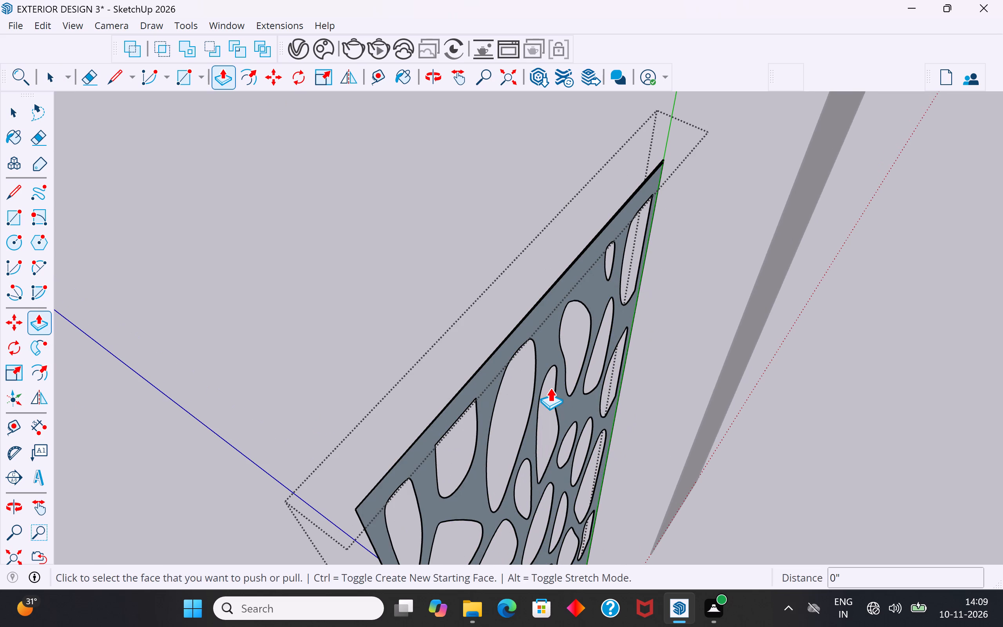
{"action": "left_click", "coordinate": [562, 393]}
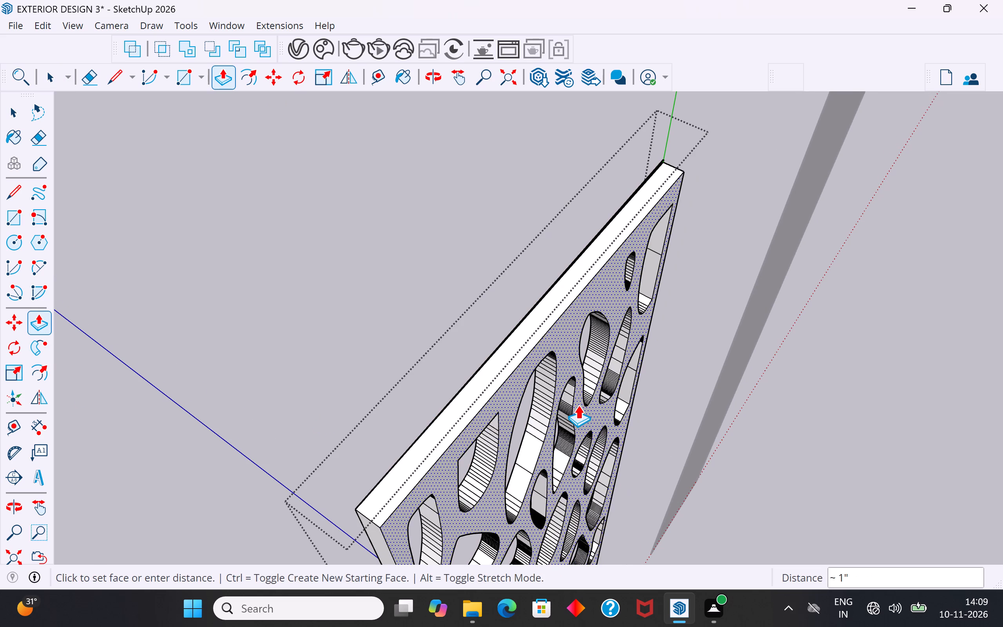
{"action": "left_click", "coordinate": [572, 400]}
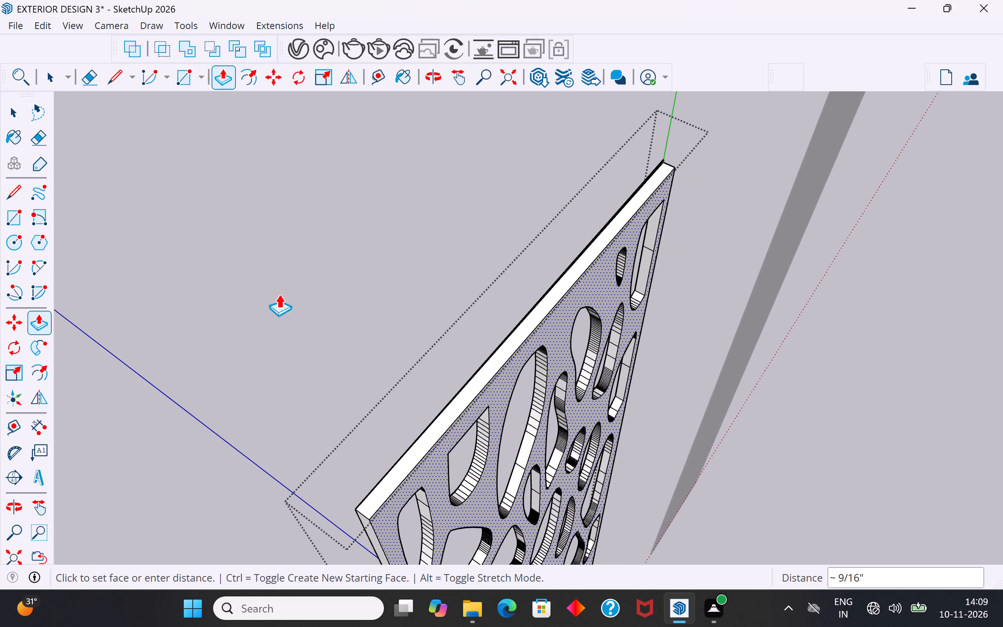
{"action": "left_click", "coordinate": [15, 113]}
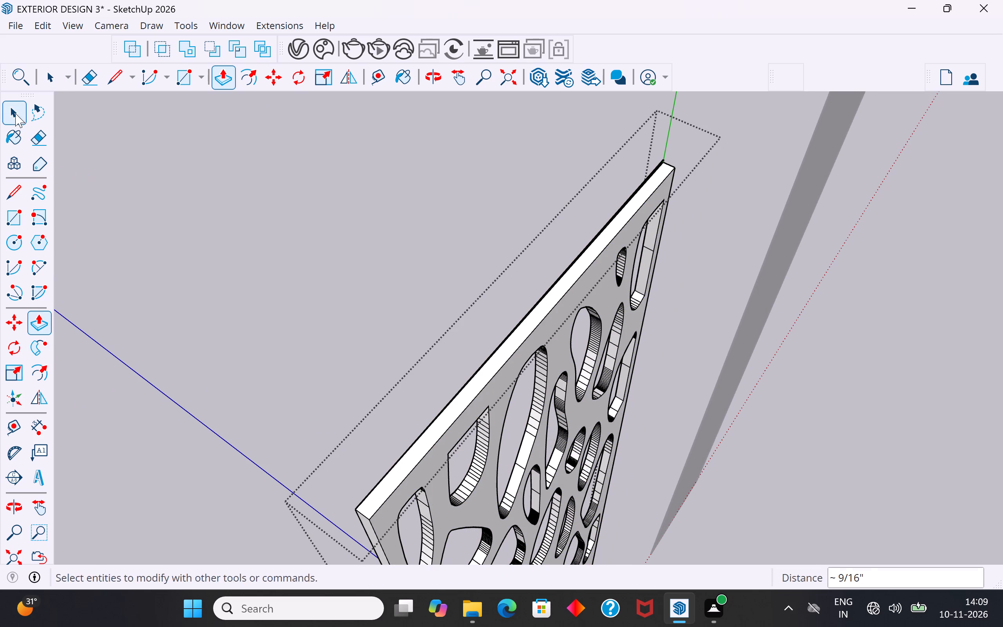
{"action": "left_click", "coordinate": [243, 261]}
Move the four swirl-patterned jali panels about 81' 9 1/4" from the house entrance out to the spare white slabs.
{"action": "scroll", "coordinate": [476, 354], "scroll_direction": "down", "scroll_amount": 12}
{"action": "middle_click_drag", "start_coordinate": [505, 420], "coordinate": [344, 221]}
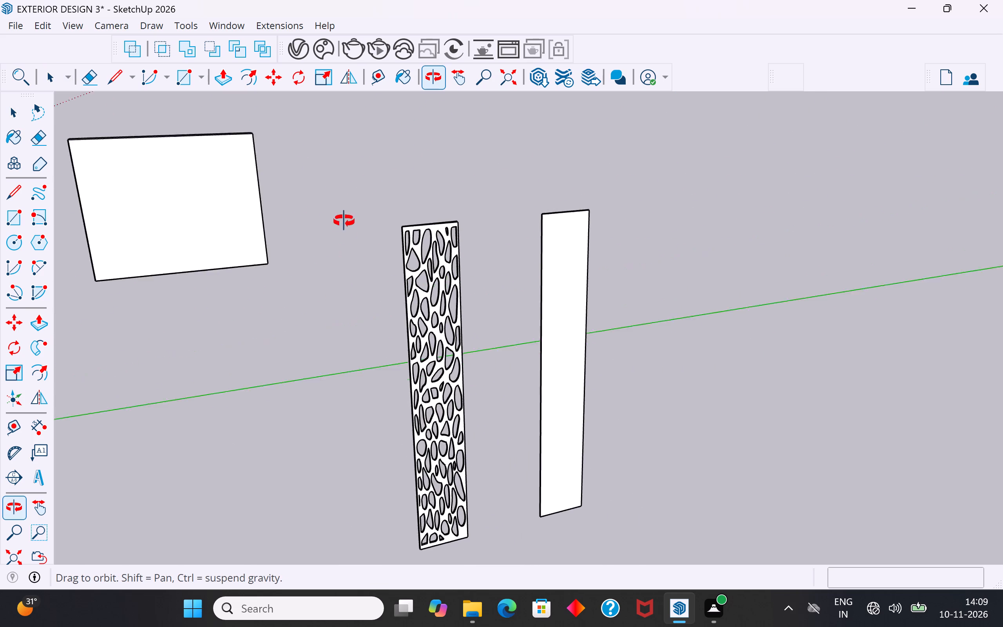
{"action": "middle_click_drag", "start_coordinate": [344, 221], "coordinate": [207, 205]}
{"action": "scroll", "coordinate": [340, 216], "scroll_direction": "up", "scroll_amount": 1}
{"action": "scroll", "coordinate": [488, 295], "scroll_direction": "down", "scroll_amount": 18}
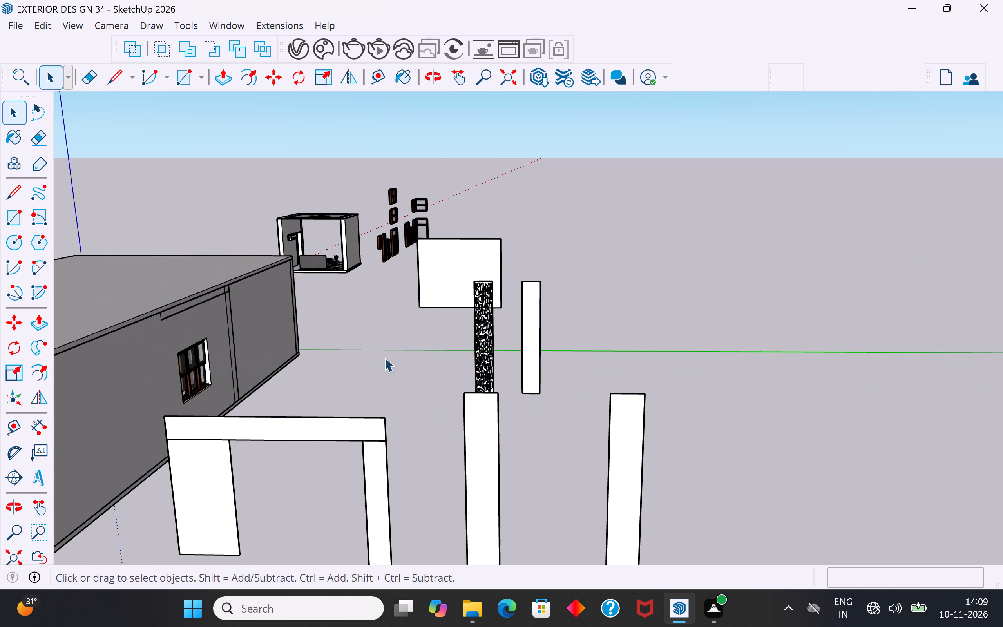
{"action": "scroll", "coordinate": [564, 338], "scroll_direction": "down", "scroll_amount": 9}
{"action": "scroll", "coordinate": [304, 357], "scroll_direction": "up", "scroll_amount": 14}
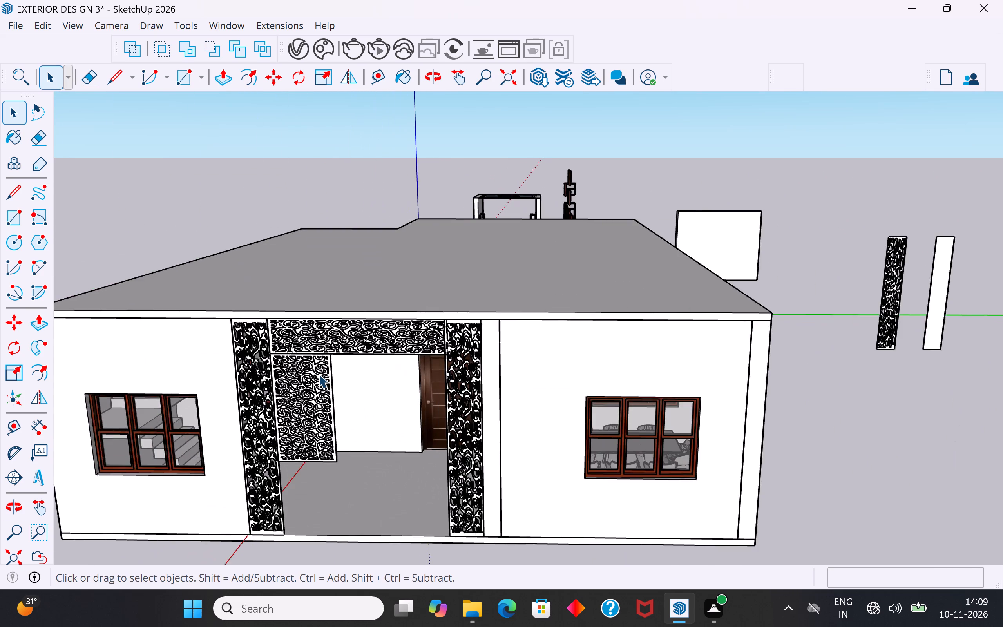
{"action": "scroll", "coordinate": [319, 374], "scroll_direction": "up", "scroll_amount": 6}
{"action": "left_click", "coordinate": [312, 427]}
{"action": "left_click", "coordinate": [242, 385], "text": "ctrl"}
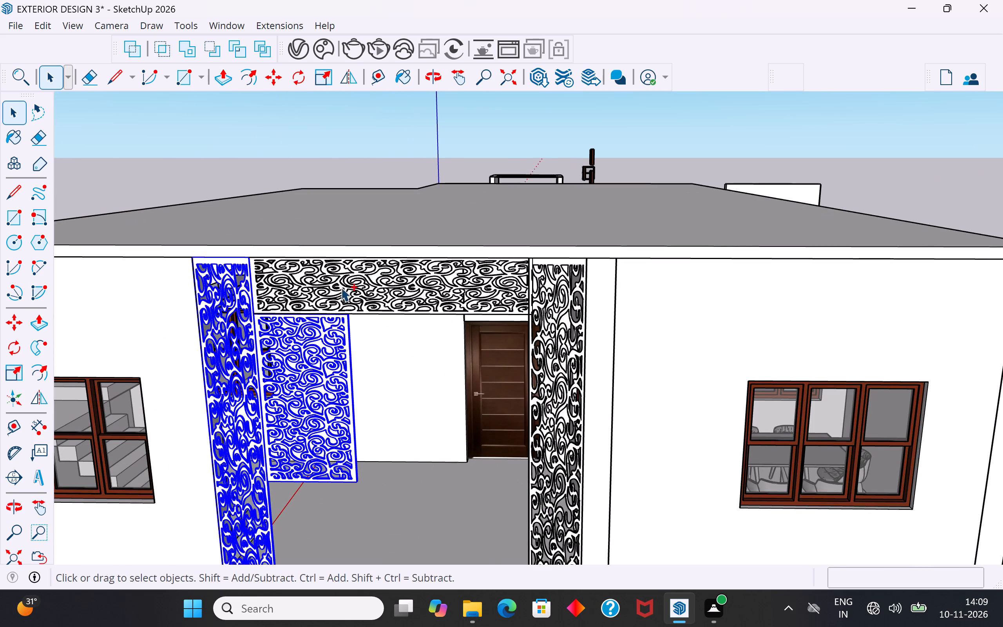
{"action": "left_click", "coordinate": [342, 285], "text": "ctrl"}
{"action": "left_click", "coordinate": [555, 389], "text": "ctrl"}
{"action": "scroll", "coordinate": [474, 357], "scroll_direction": "down", "scroll_amount": 11}
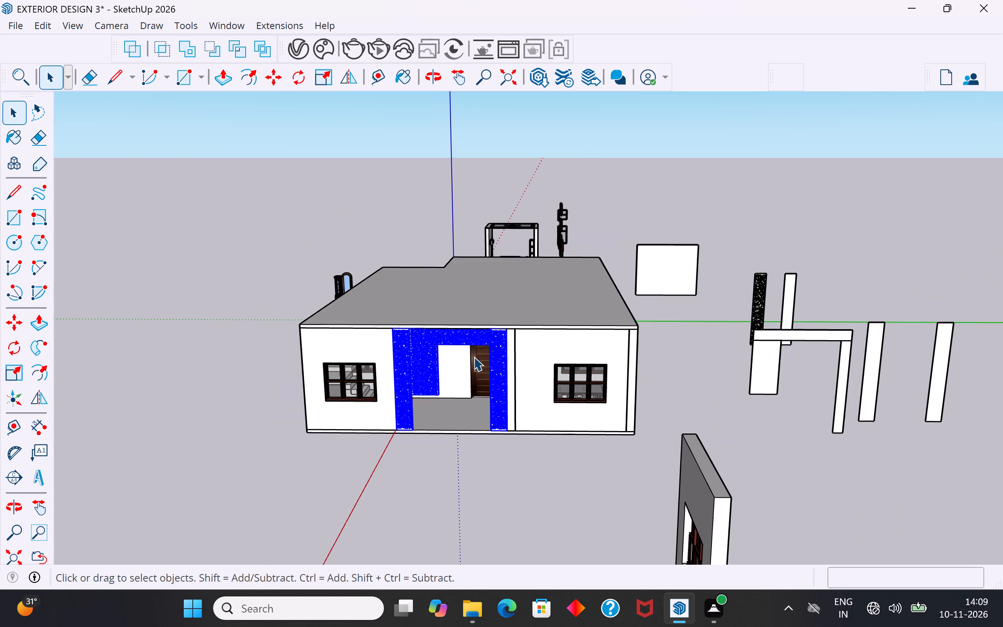
{"action": "key", "text": "m"}
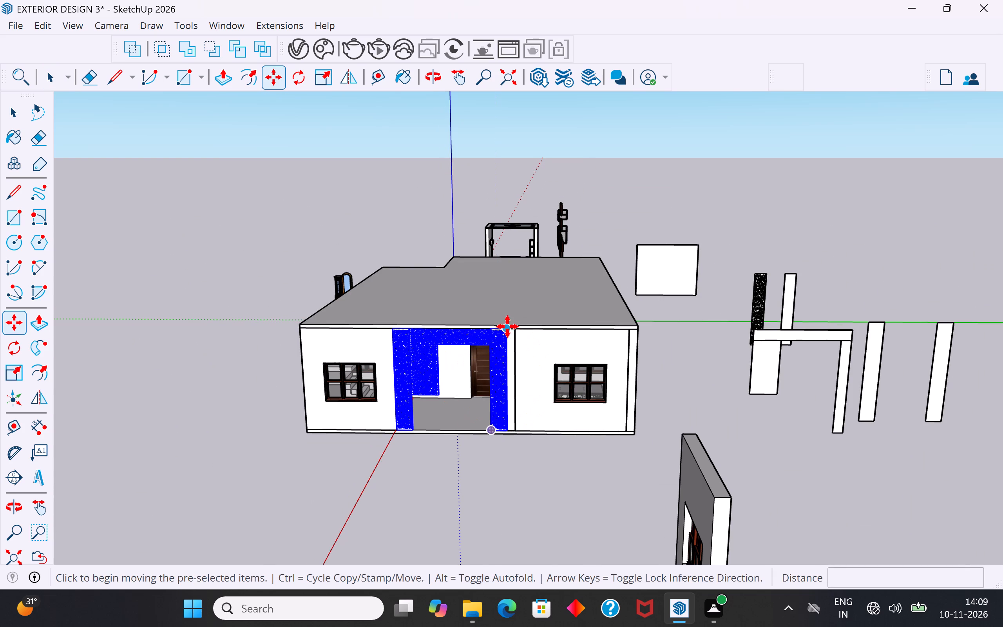
{"action": "left_click", "coordinate": [507, 326]}
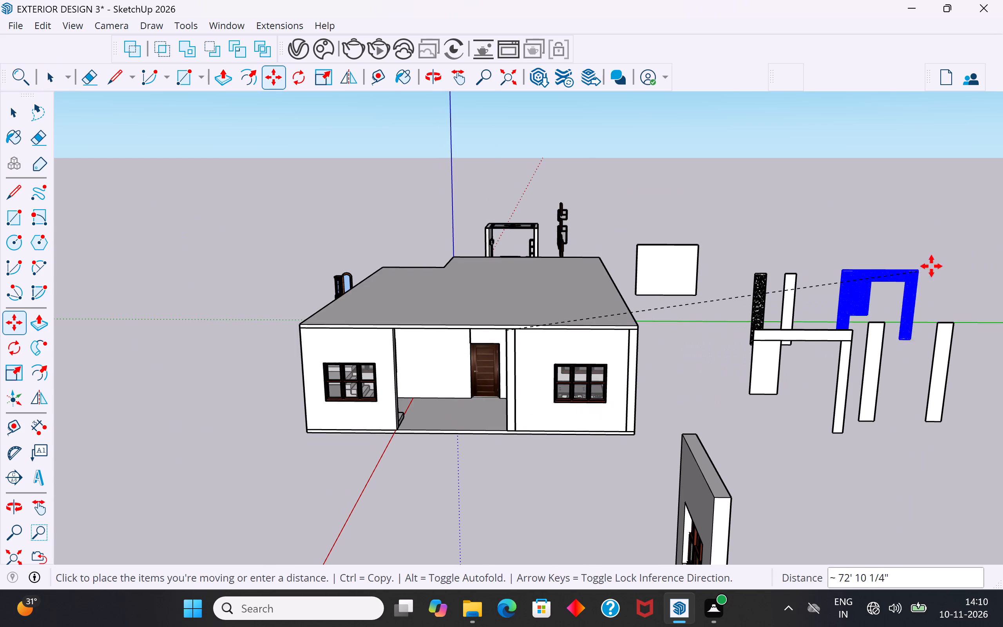
{"action": "left_click", "coordinate": [952, 266]}
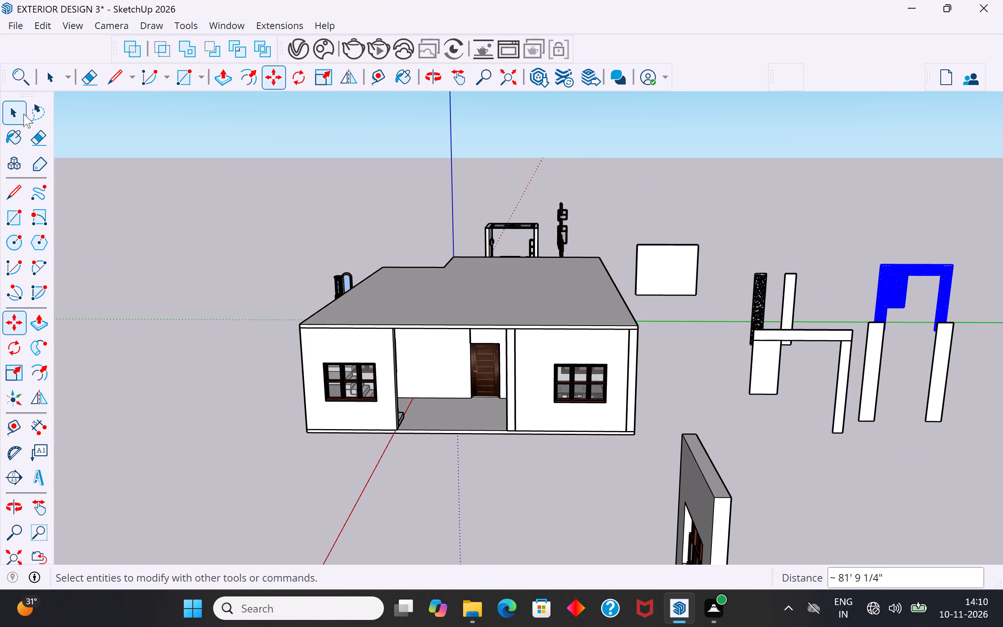
{"action": "left_click", "coordinate": [24, 114]}
{"action": "left_click", "coordinate": [177, 177]}
Move the pebble-cut panel by its top corner to the top corner of the entrance opening, on the side away from the door.
{"action": "scroll", "coordinate": [728, 277], "scroll_direction": "up", "scroll_amount": 4}
{"action": "left_click", "coordinate": [777, 307]}
{"action": "scroll", "coordinate": [777, 307], "scroll_direction": "down", "scroll_amount": 5}
{"action": "key", "text": "m"}
{"action": "left_click", "coordinate": [770, 284]}
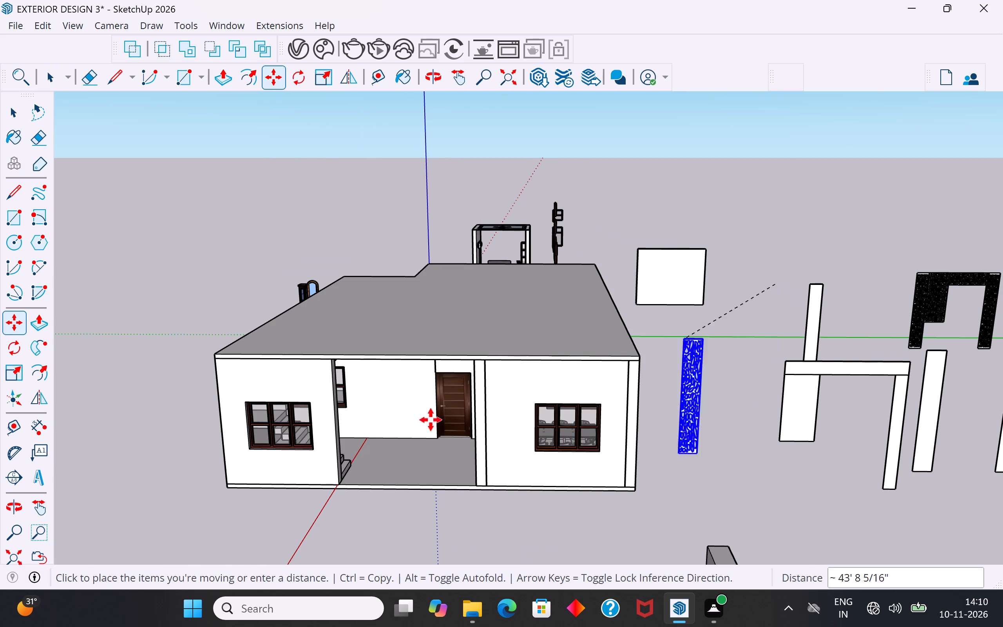
{"action": "left_click", "coordinate": [335, 365]}
Copy the pebble-cut panel about 9' 6 1/2" across the entrance to the opposite edge of the opening.
{"action": "scroll", "coordinate": [355, 480], "scroll_direction": "up", "scroll_amount": 4}
{"action": "middle_click_drag", "start_coordinate": [371, 494], "coordinate": [405, 501]}
{"action": "scroll", "coordinate": [397, 324], "scroll_direction": "up", "scroll_amount": 3}
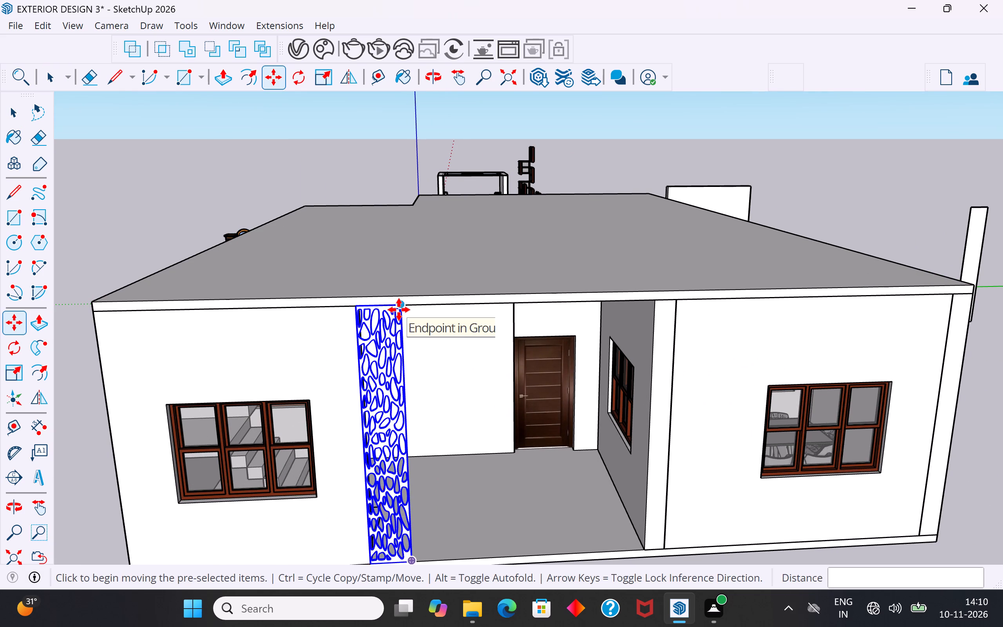
{"action": "left_click", "coordinate": [399, 310], "text": "ctrl"}
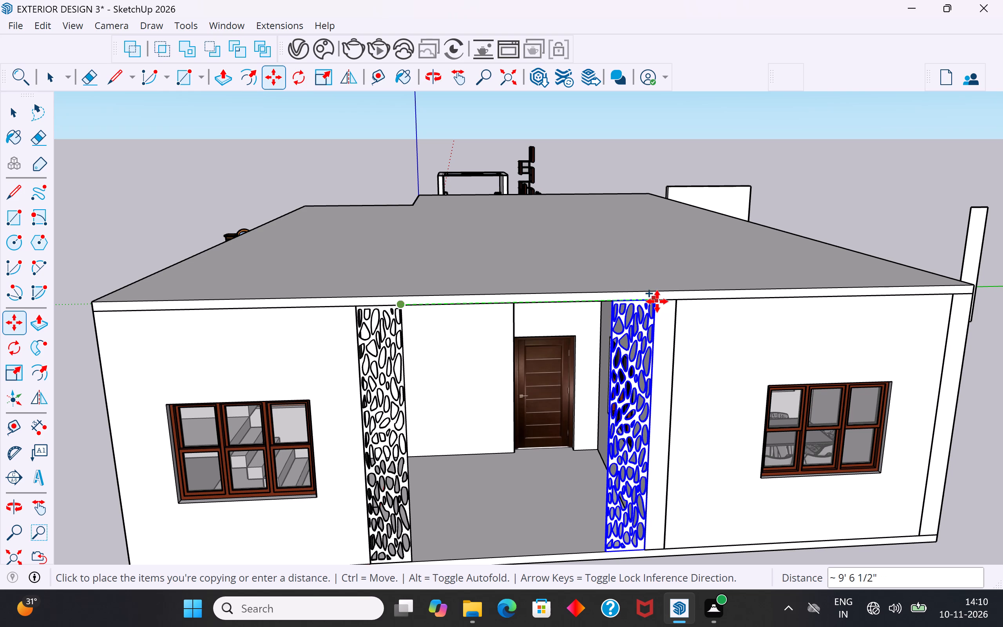
{"action": "left_click", "coordinate": [657, 301]}
{"action": "left_click", "coordinate": [17, 110]}
{"action": "left_click", "coordinate": [241, 170]}
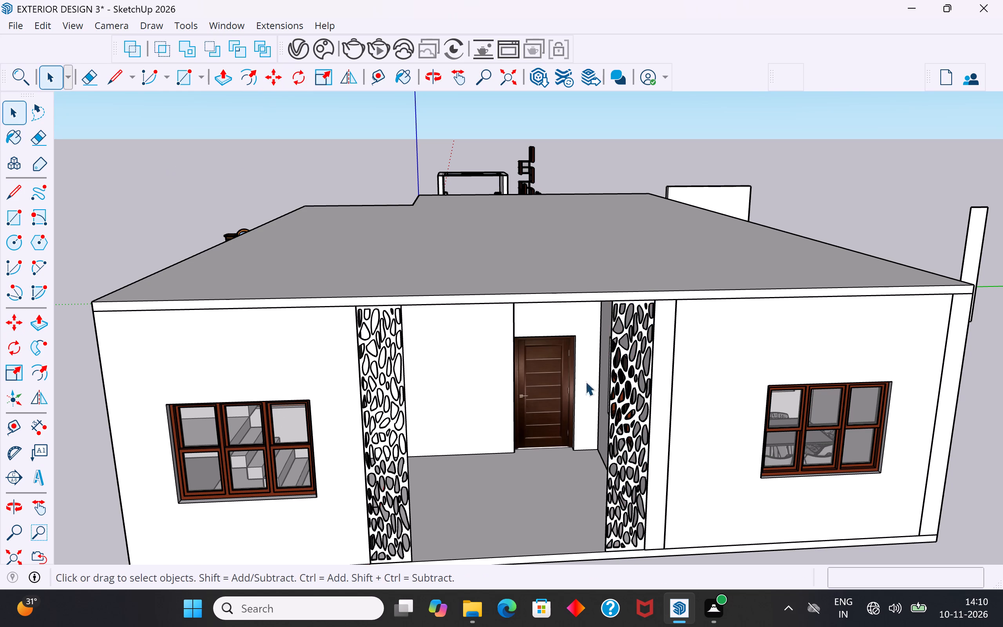
Make a rotated copy of the door-side upright pebble-cut panel, turned 90° about its bottom outer corner to lie horizontally.
{"action": "left_click", "coordinate": [622, 403]}
{"action": "scroll", "coordinate": [622, 404], "scroll_direction": "up", "scroll_amount": 2}
{"action": "middle_click_drag", "start_coordinate": [622, 404], "coordinate": [601, 382]}
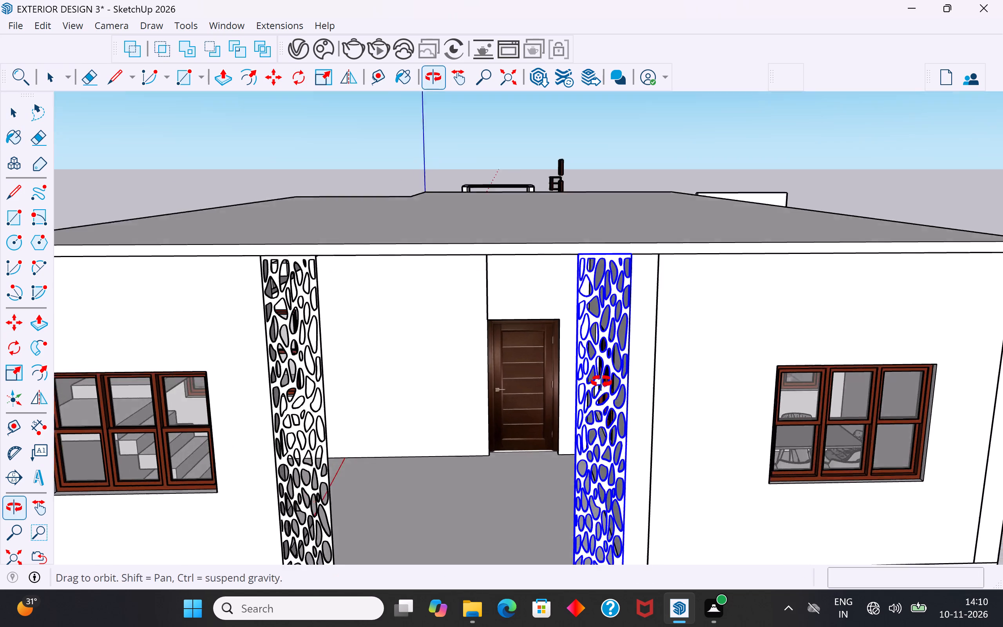
{"action": "middle_click_drag", "start_coordinate": [601, 382], "coordinate": [601, 353]}
{"action": "scroll", "coordinate": [601, 352], "scroll_direction": "down", "scroll_amount": 4}
{"action": "middle_click_drag", "start_coordinate": [588, 491], "coordinate": [543, 524]}
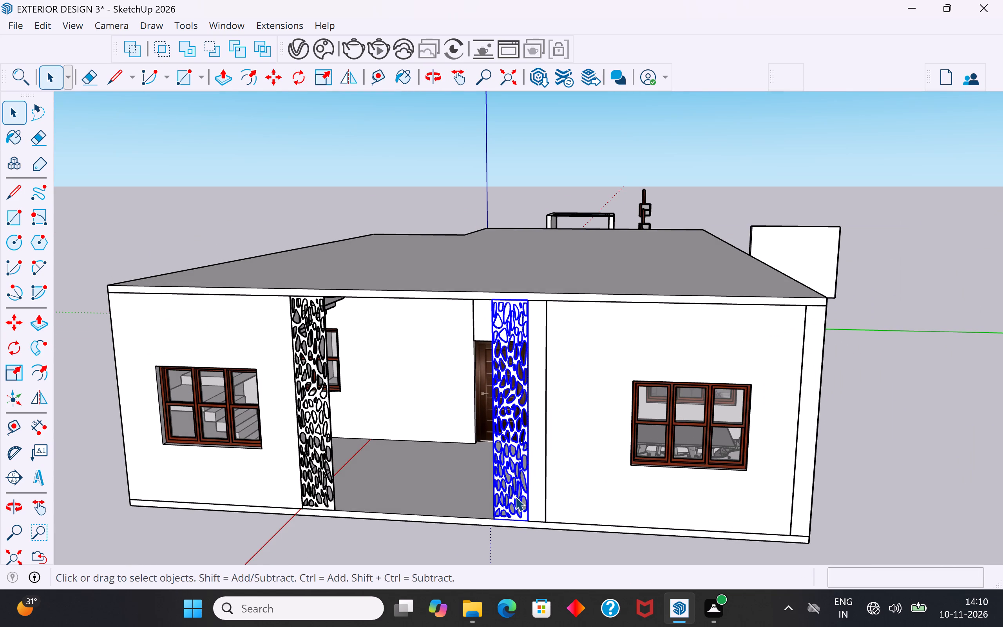
{"action": "key", "text": "m"}
{"action": "left_click", "coordinate": [14, 350]}
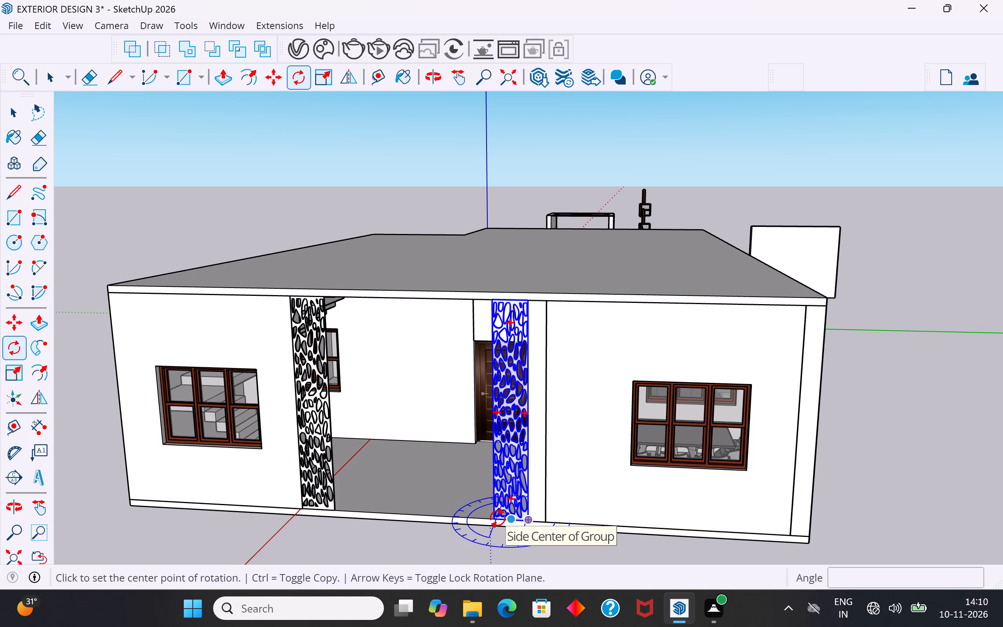
{"action": "key", "text": "Right"}
{"action": "left_click", "coordinate": [527, 516]}
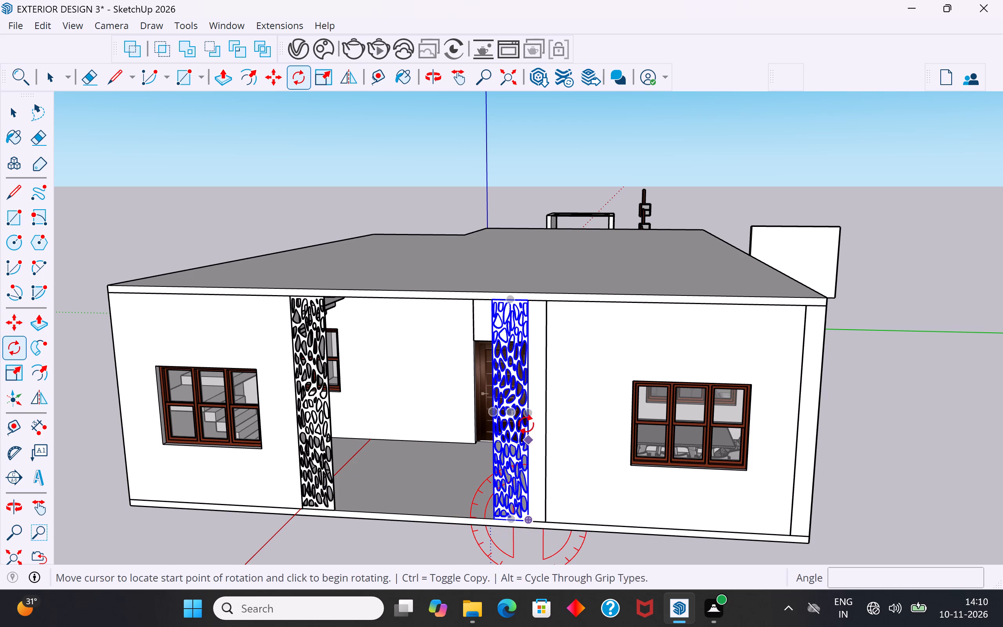
{"action": "left_click", "coordinate": [527, 295], "text": "ctrl"}
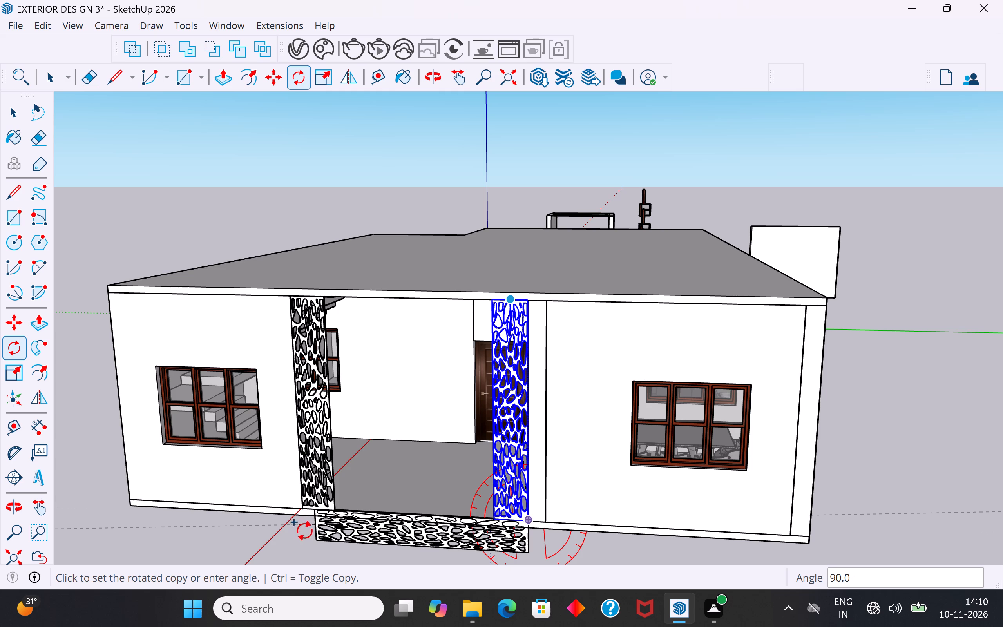
{"action": "left_click", "coordinate": [318, 527]}
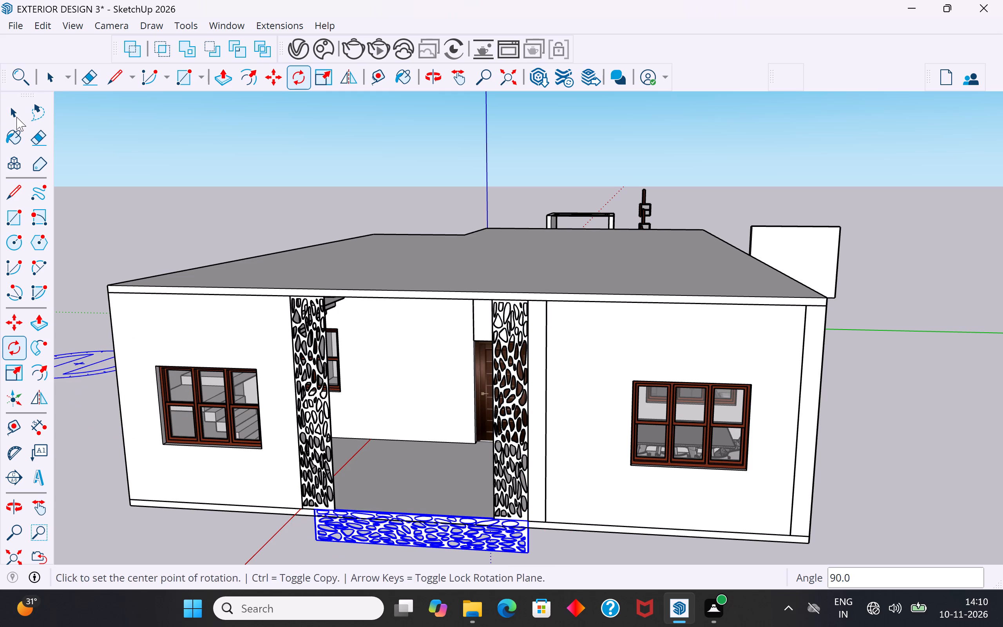
{"action": "left_click", "coordinate": [15, 117]}
{"action": "left_click", "coordinate": [284, 190]}
Move the horizontal pebble-cut panel up about 10' 6 5/8" to the top outer corner of the door-side upright panel.
{"action": "scroll", "coordinate": [414, 535], "scroll_direction": "up", "scroll_amount": 2}
{"action": "scroll", "coordinate": [544, 520], "scroll_direction": "up", "scroll_amount": 1}
{"action": "middle_click_drag", "start_coordinate": [555, 520], "coordinate": [615, 486]}
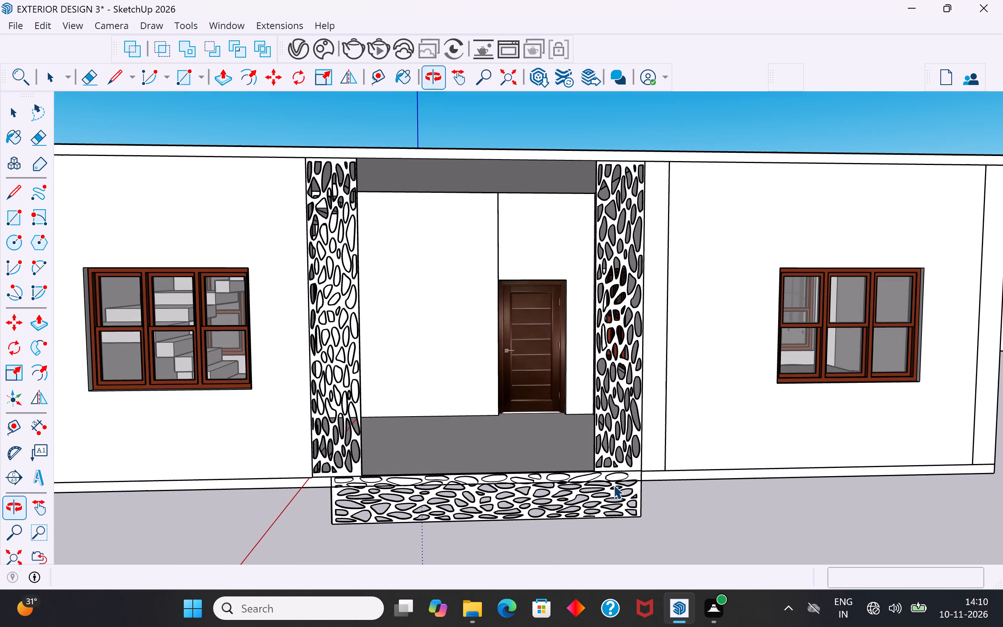
{"action": "left_click", "coordinate": [511, 521]}
{"action": "key", "text": "m"}
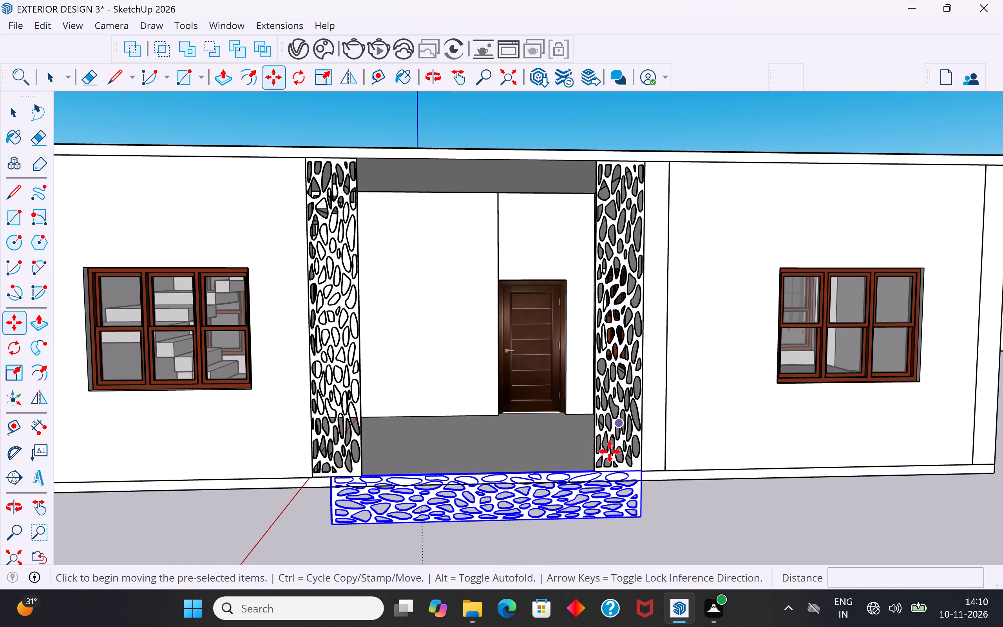
{"action": "left_click", "coordinate": [642, 468]}
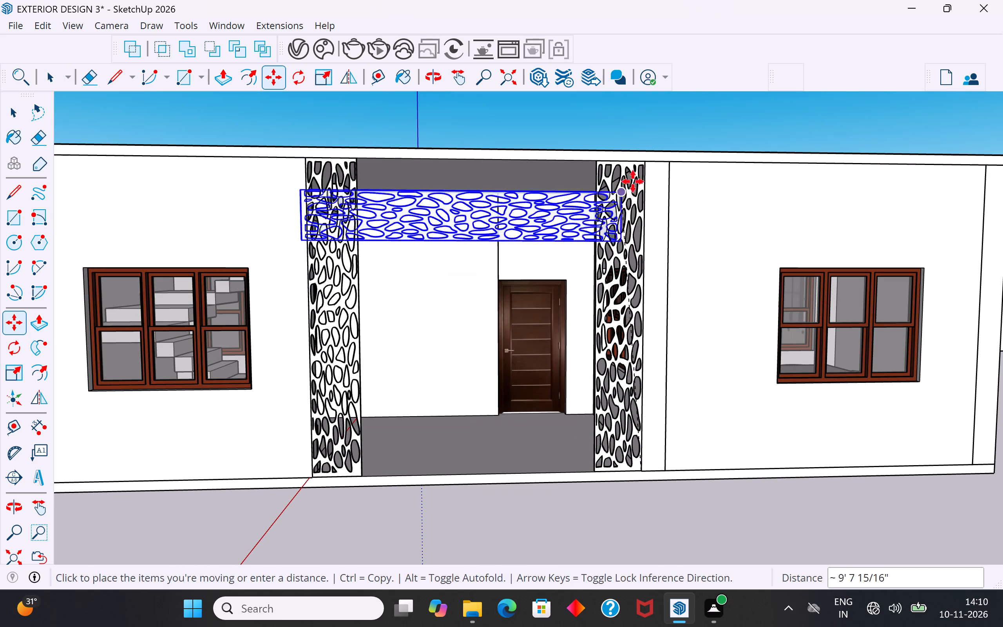
{"action": "left_click", "coordinate": [649, 164]}
{"action": "left_click", "coordinate": [15, 117]}
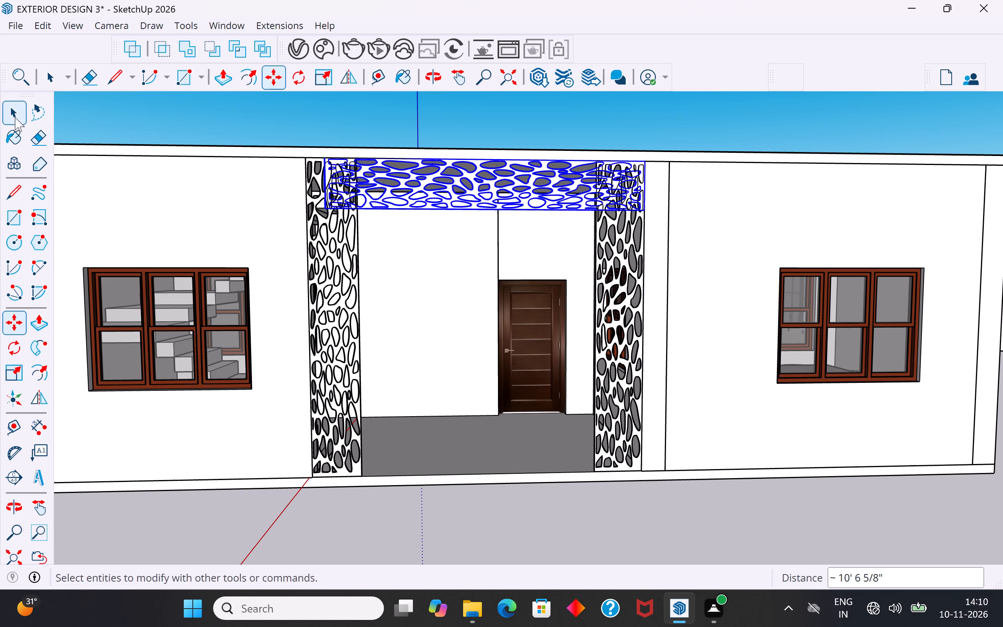
{"action": "left_click", "coordinate": [291, 120]}
Scale the horizontal panel's end away from the door to about 0.89 along green, clearing the upright panel there.
{"action": "scroll", "coordinate": [423, 196], "scroll_direction": "up", "scroll_amount": 2}
{"action": "middle_click_drag", "start_coordinate": [441, 208], "coordinate": [541, 284]}
{"action": "scroll", "coordinate": [585, 319], "scroll_direction": "up", "scroll_amount": 3}
{"action": "scroll", "coordinate": [515, 341], "scroll_direction": "up", "scroll_amount": 3}
{"action": "left_click", "coordinate": [546, 344]}
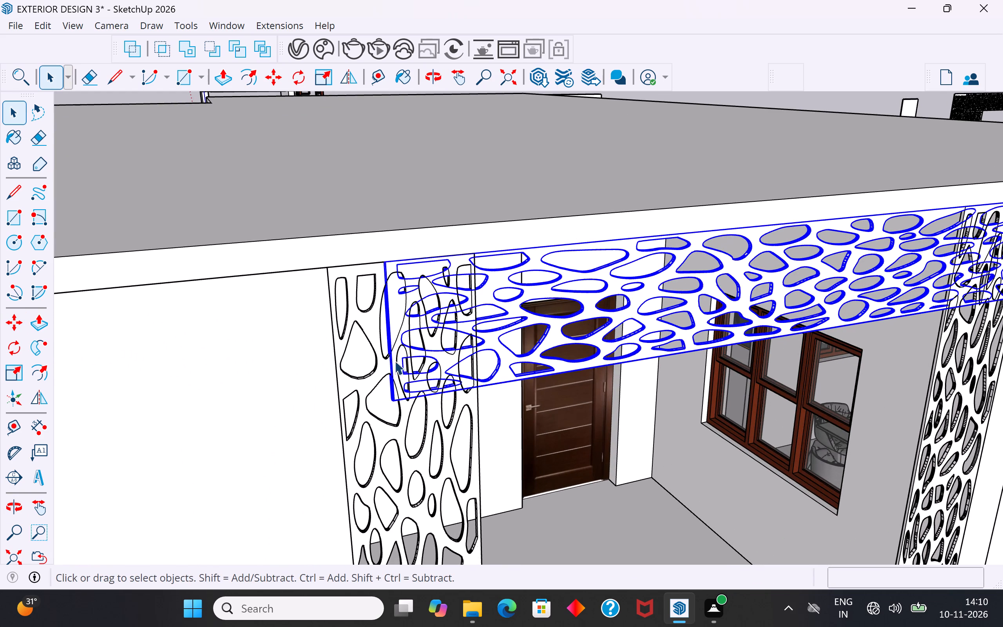
{"action": "key", "text": "s"}
{"action": "scroll", "coordinate": [379, 345], "scroll_direction": "up", "scroll_amount": 9}
{"action": "scroll", "coordinate": [391, 330], "scroll_direction": "down", "scroll_amount": 3}
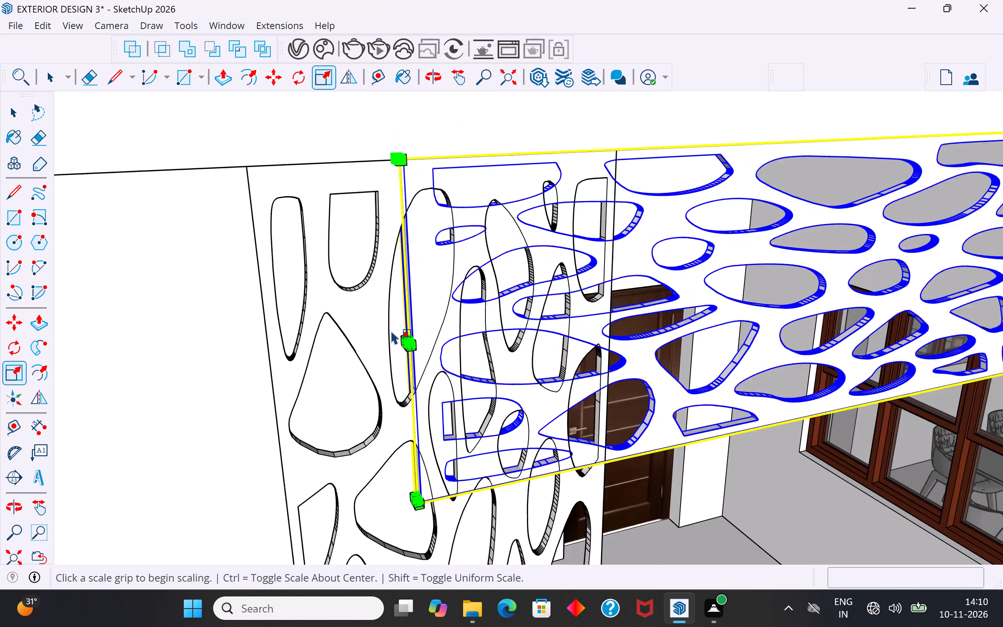
{"action": "scroll", "coordinate": [391, 330], "scroll_direction": "down", "scroll_amount": 2}
{"action": "scroll", "coordinate": [391, 330], "scroll_direction": "up", "scroll_amount": 3}
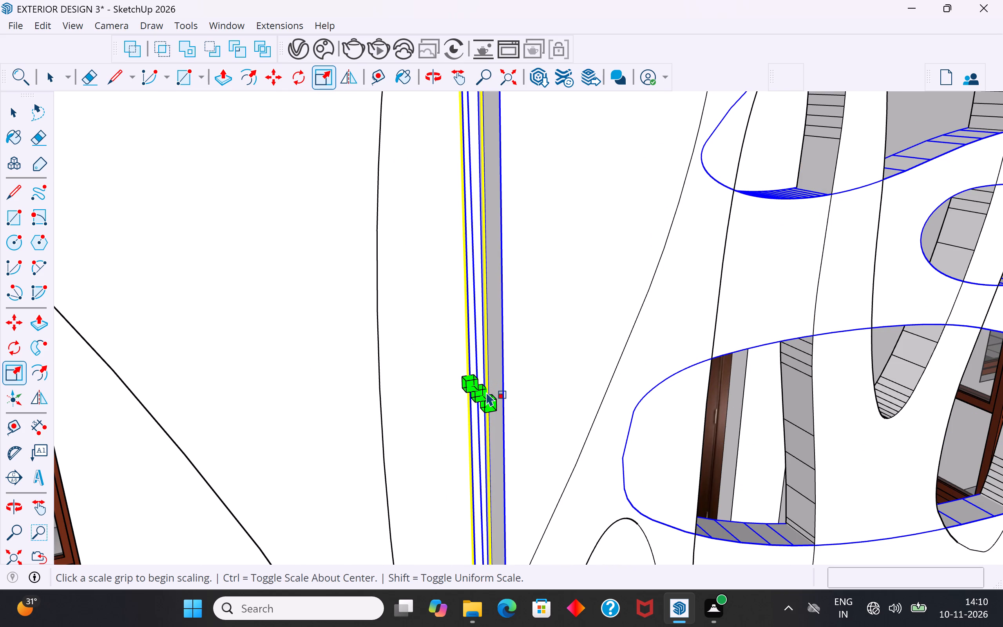
{"action": "left_click", "coordinate": [478, 392]}
{"action": "scroll", "coordinate": [478, 392], "scroll_direction": "down", "scroll_amount": 8}
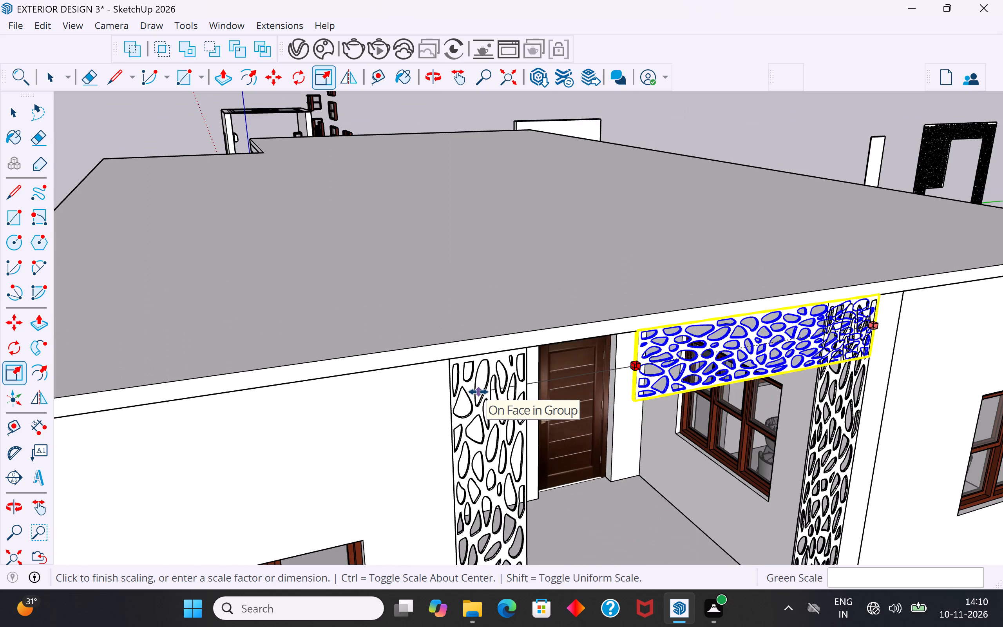
{"action": "scroll", "coordinate": [519, 394], "scroll_direction": "up", "scroll_amount": 4}
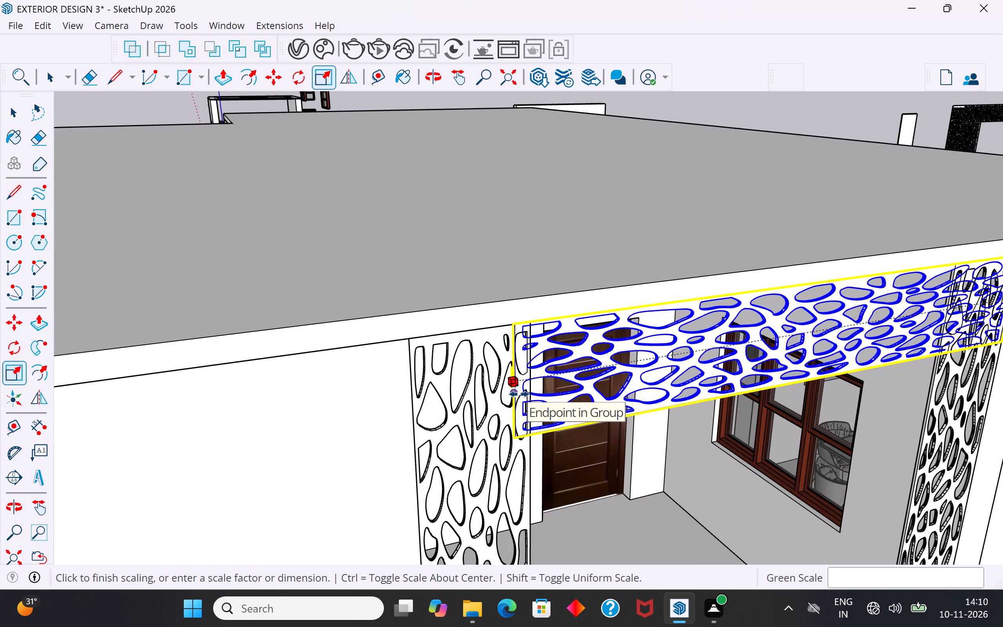
{"action": "scroll", "coordinate": [519, 394], "scroll_direction": "up", "scroll_amount": 4}
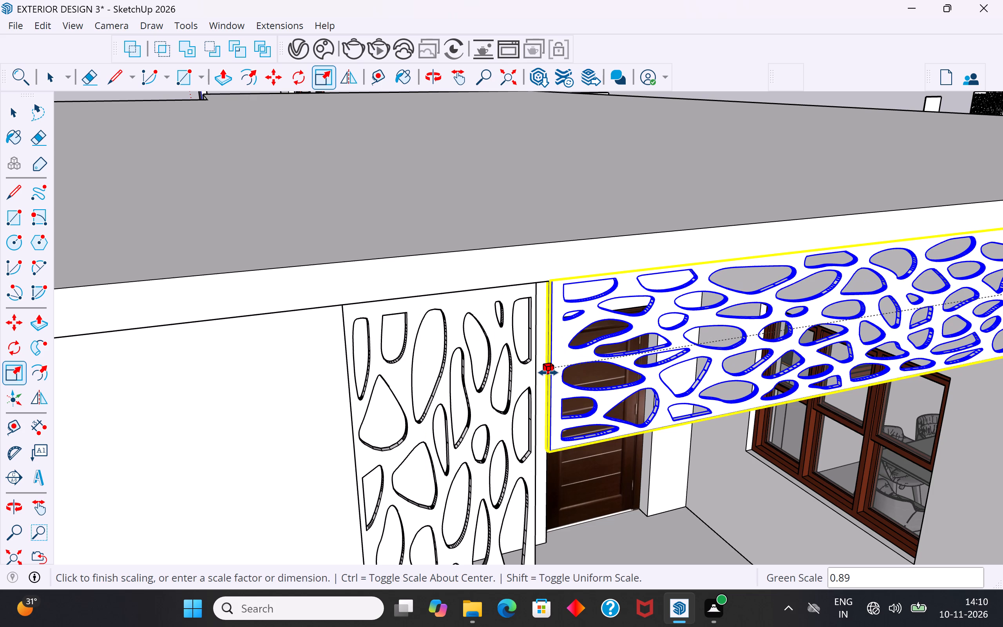
{"action": "left_click", "coordinate": [548, 373]}
{"action": "left_click", "coordinate": [14, 111]}
{"action": "scroll", "coordinate": [512, 448], "scroll_direction": "down", "scroll_amount": 5}
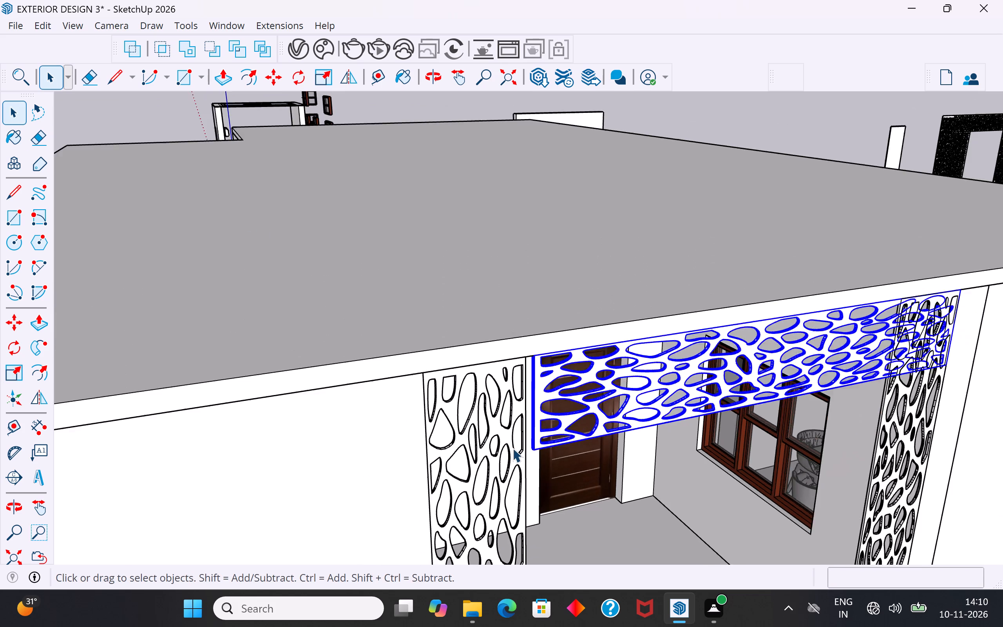
{"action": "scroll", "coordinate": [512, 448], "scroll_direction": "down", "scroll_amount": 11}
{"action": "left_click", "coordinate": [768, 197]}
Move the horizontal panel by its top corner against the inner top corner of the upright panel away from the door.
{"action": "scroll", "coordinate": [578, 433], "scroll_direction": "up", "scroll_amount": 6}
{"action": "middle_click_drag", "start_coordinate": [547, 431], "coordinate": [524, 412]}
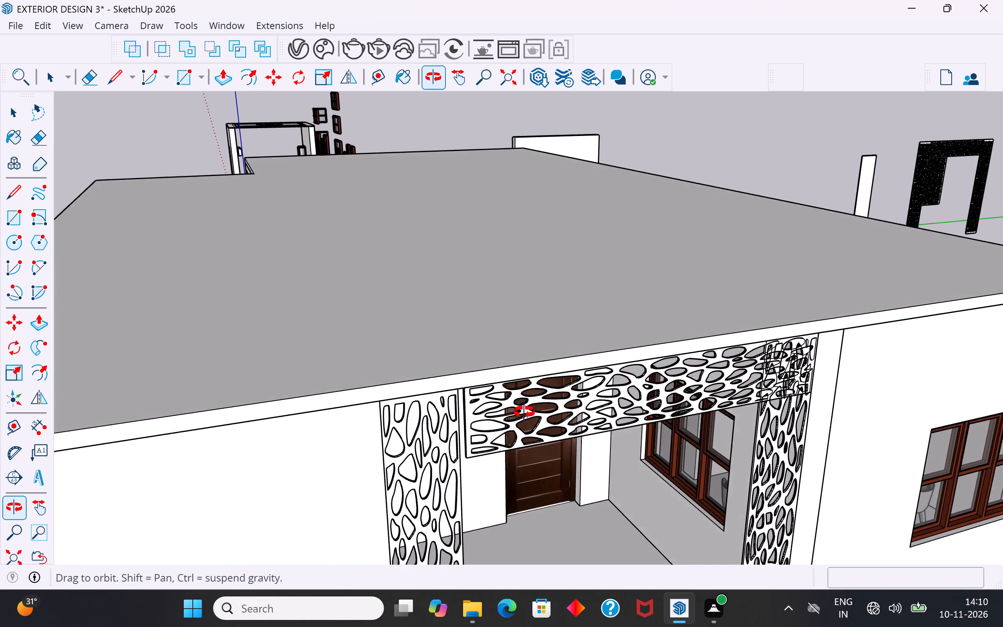
{"action": "middle_click_drag", "start_coordinate": [524, 412], "coordinate": [576, 320]}
{"action": "scroll", "coordinate": [501, 259], "scroll_direction": "up", "scroll_amount": 8}
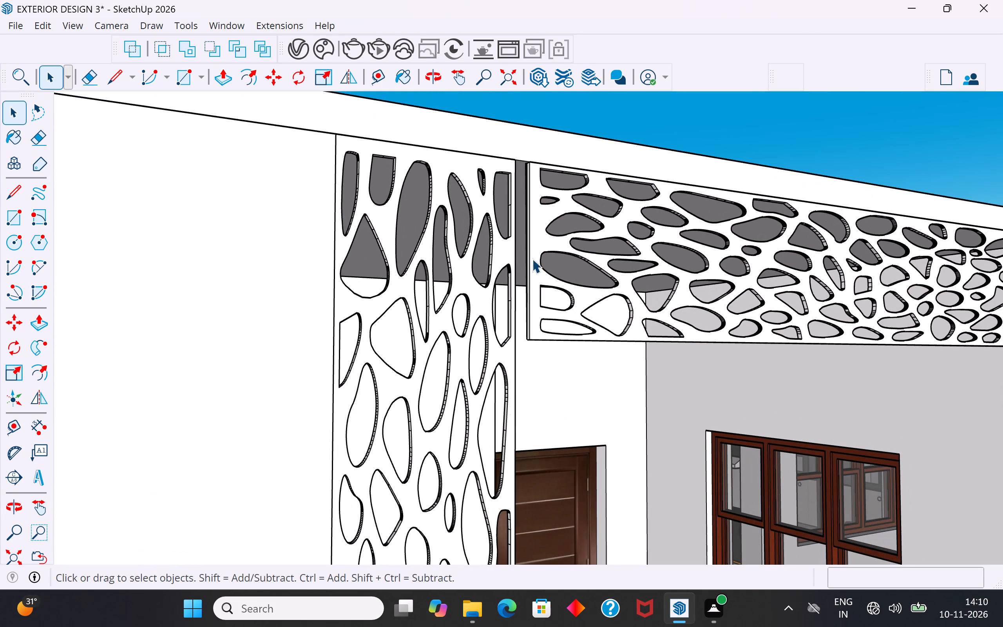
{"action": "left_click", "coordinate": [532, 259]}
{"action": "scroll", "coordinate": [540, 275], "scroll_direction": "up", "scroll_amount": 3}
{"action": "middle_click_drag", "start_coordinate": [540, 275], "coordinate": [480, 406]}
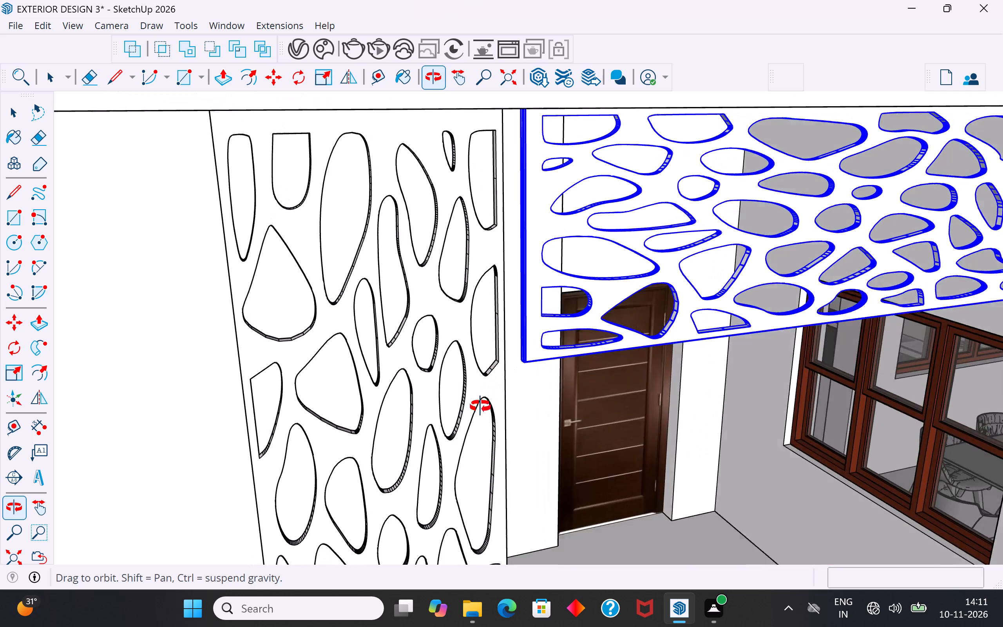
{"action": "middle_click_drag", "start_coordinate": [480, 406], "coordinate": [476, 417]}
{"action": "key", "text": "m"}
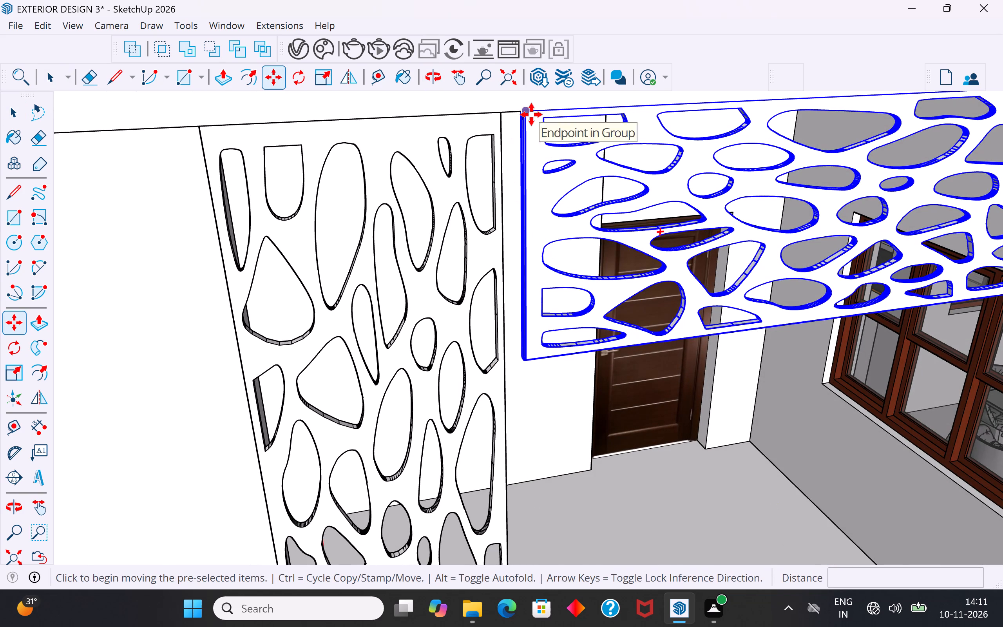
{"action": "left_click", "coordinate": [531, 114]}
{"action": "left_click", "coordinate": [501, 119]}
{"action": "scroll", "coordinate": [395, 408], "scroll_direction": "down", "scroll_amount": 9}
{"action": "scroll", "coordinate": [716, 354], "scroll_direction": "up", "scroll_amount": 1}
{"action": "middle_click_drag", "start_coordinate": [716, 354], "coordinate": [703, 350]}
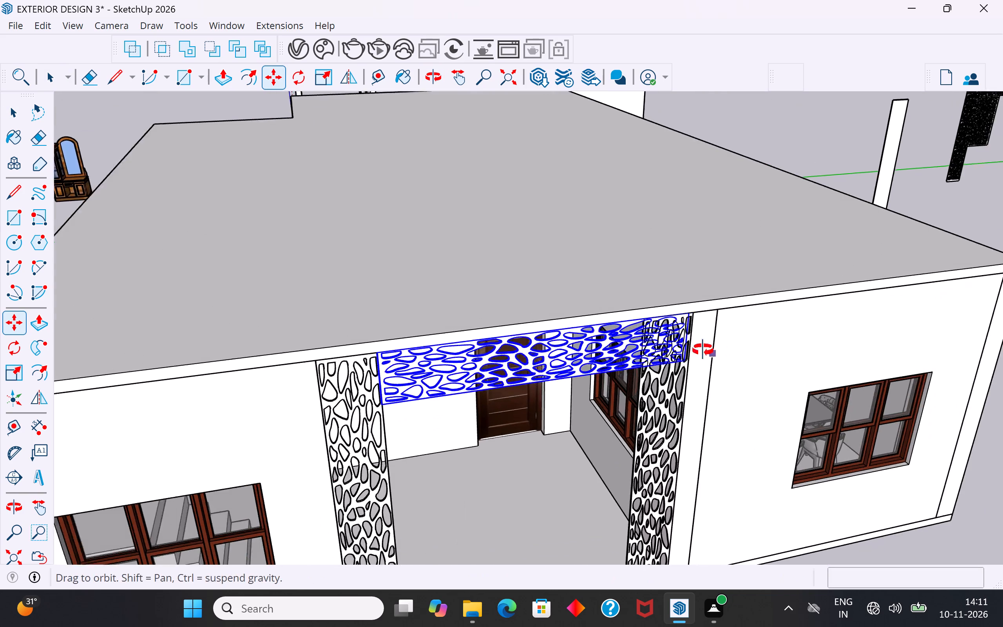
{"action": "middle_click_drag", "start_coordinate": [703, 350], "coordinate": [608, 337]}
{"action": "left_click", "coordinate": [27, 106]}
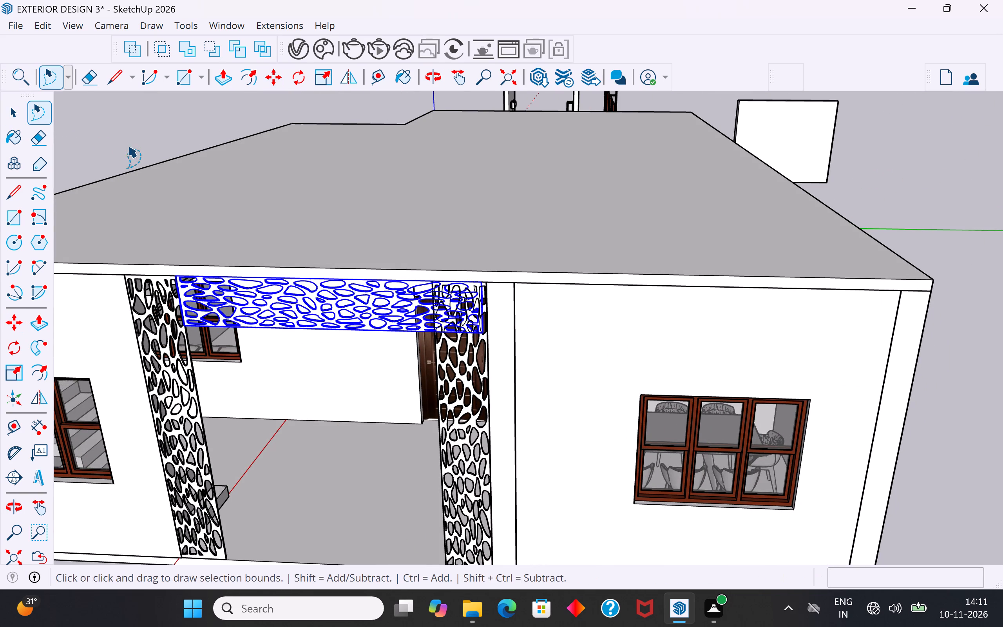
{"action": "left_click", "coordinate": [5, 115]}
{"action": "left_click", "coordinate": [76, 116]}
Scale the horizontal panel's door-side end to about 0.84 along green, back to the inner edge of the door-side upright.
{"action": "scroll", "coordinate": [354, 311], "scroll_direction": "up", "scroll_amount": 4}
{"action": "left_click", "coordinate": [409, 330]}
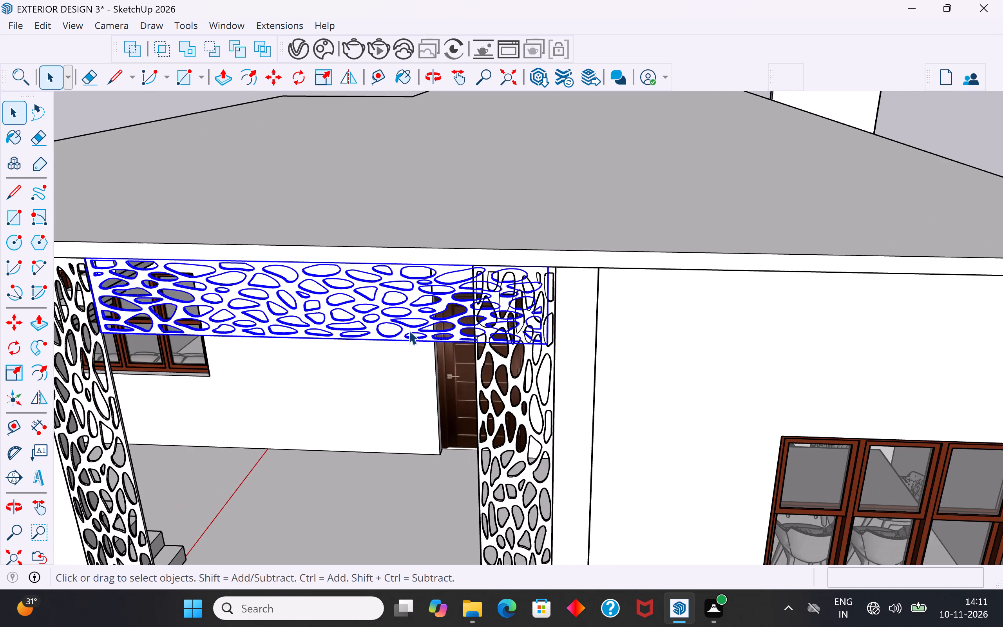
{"action": "scroll", "coordinate": [481, 310], "scroll_direction": "up", "scroll_amount": 4}
{"action": "key", "text": "s"}
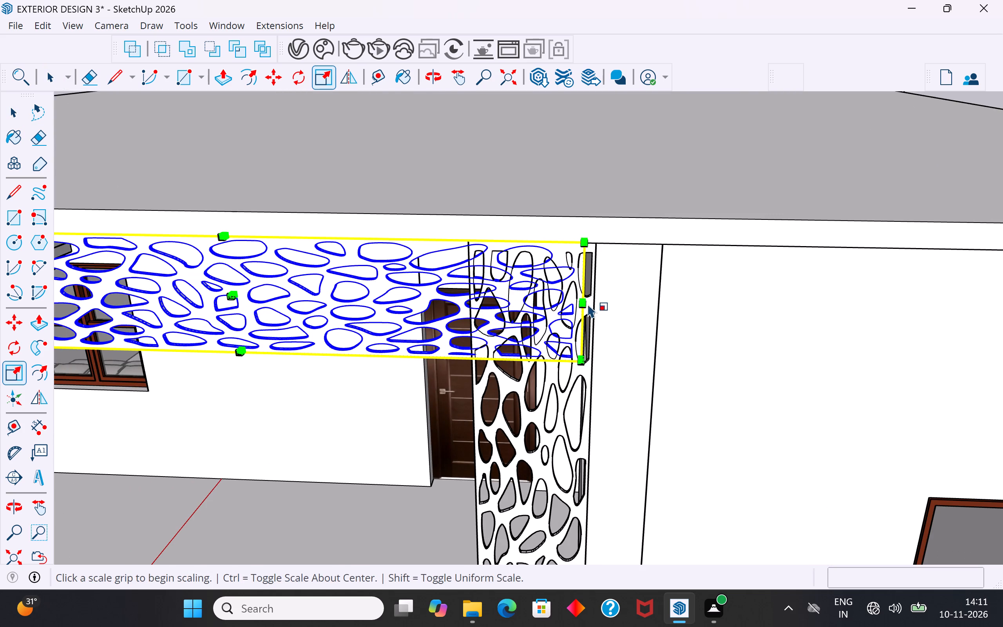
{"action": "scroll", "coordinate": [588, 302], "scroll_direction": "up", "scroll_amount": 9}
{"action": "middle_click_drag", "start_coordinate": [581, 299], "coordinate": [550, 304]}
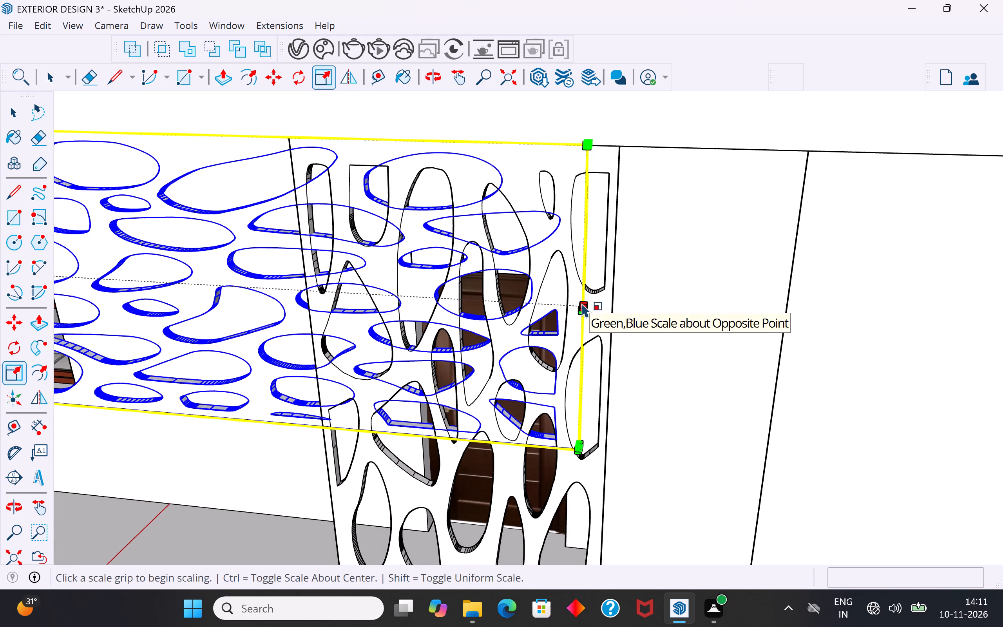
{"action": "scroll", "coordinate": [599, 294], "scroll_direction": "up", "scroll_amount": 12}
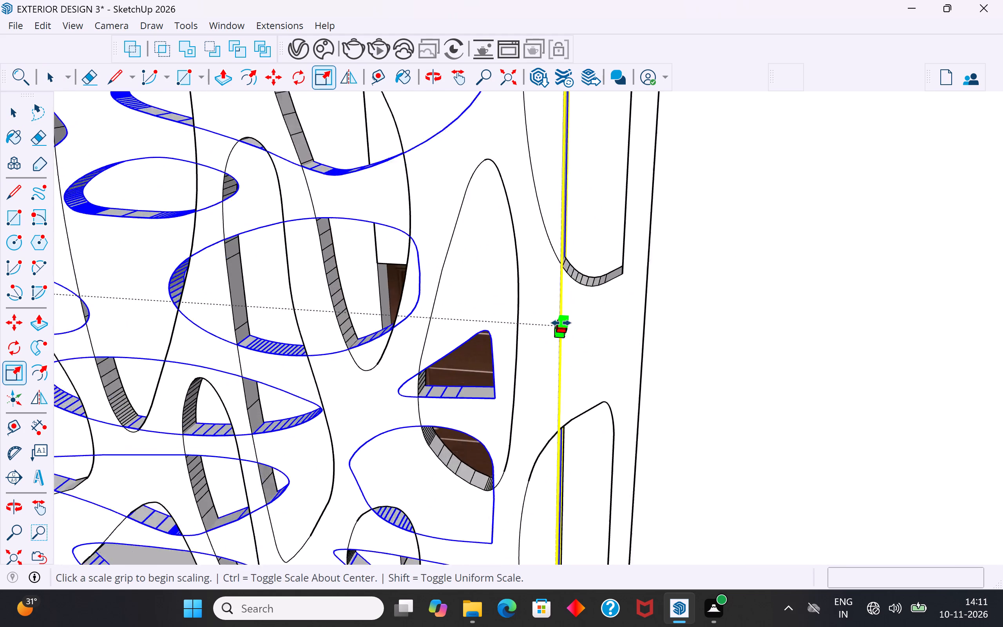
{"action": "scroll", "coordinate": [561, 323], "scroll_direction": "up", "scroll_amount": 11}
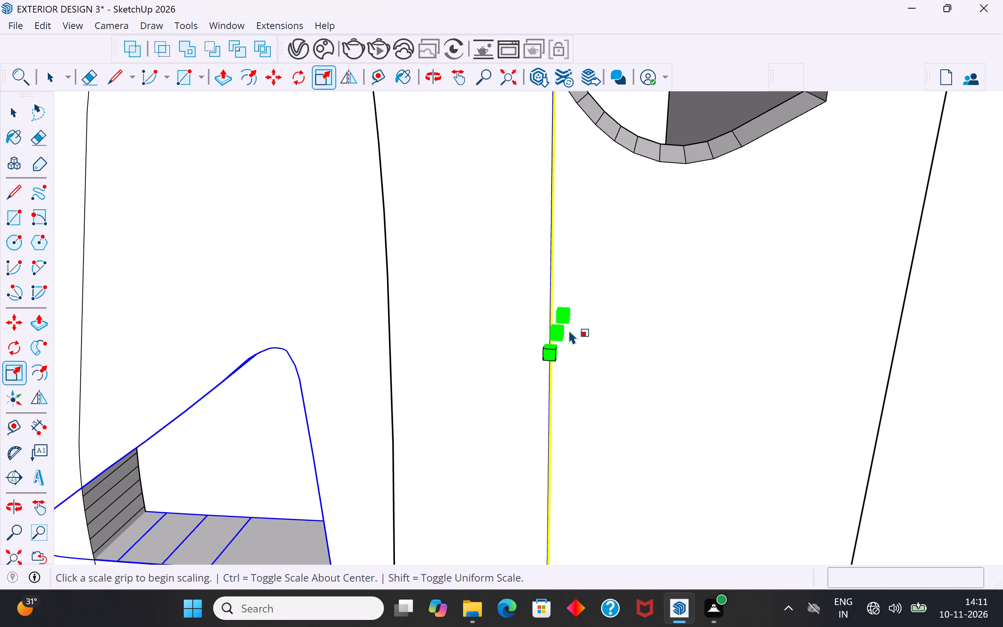
{"action": "left_click", "coordinate": [556, 336]}
{"action": "scroll", "coordinate": [566, 336], "scroll_direction": "down", "scroll_amount": 12}
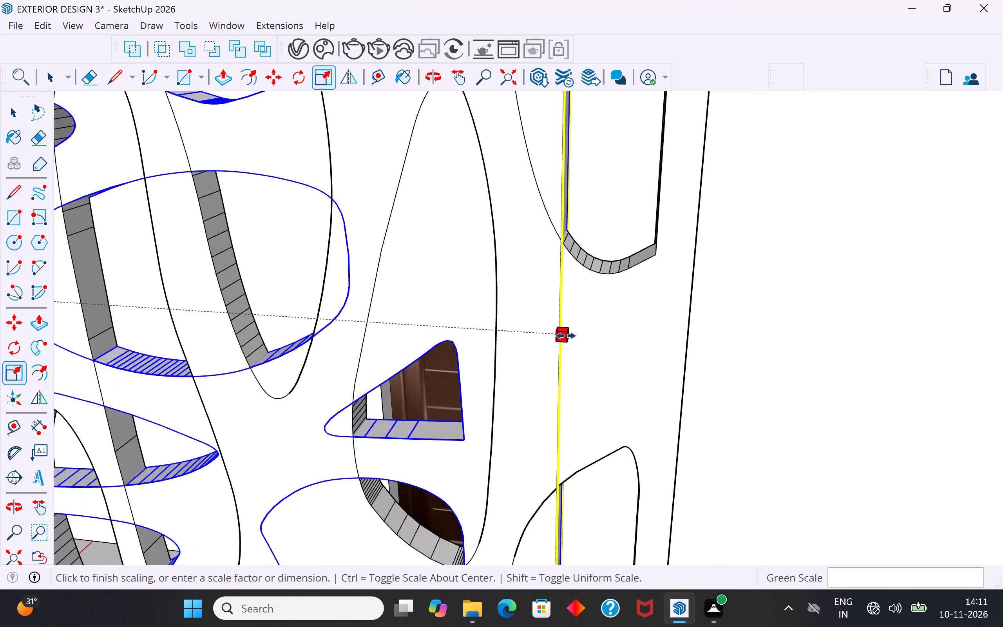
{"action": "scroll", "coordinate": [566, 336], "scroll_direction": "down", "scroll_amount": 13}
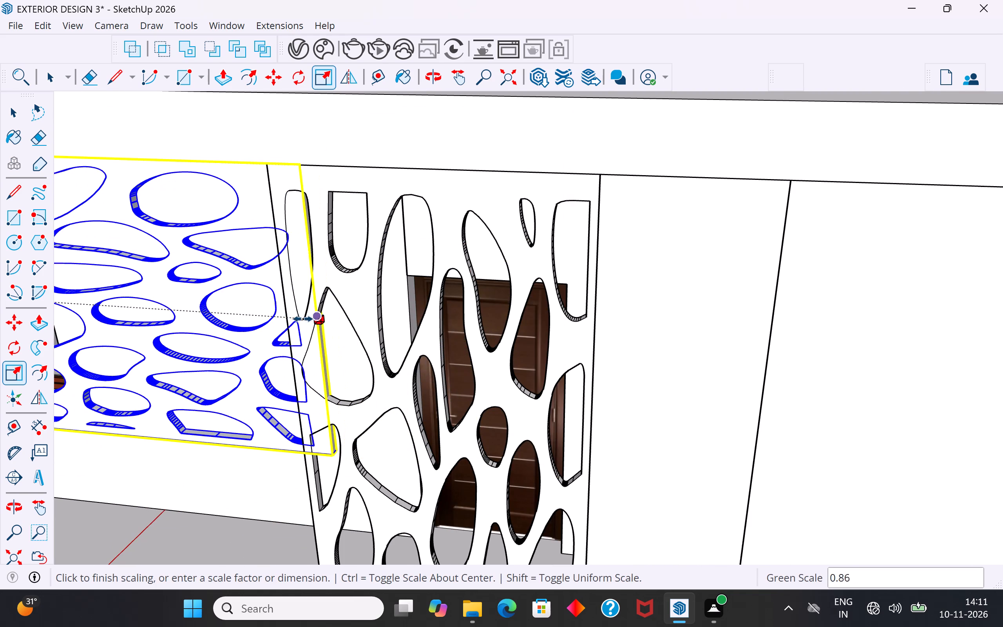
{"action": "scroll", "coordinate": [286, 315], "scroll_direction": "up", "scroll_amount": 10}
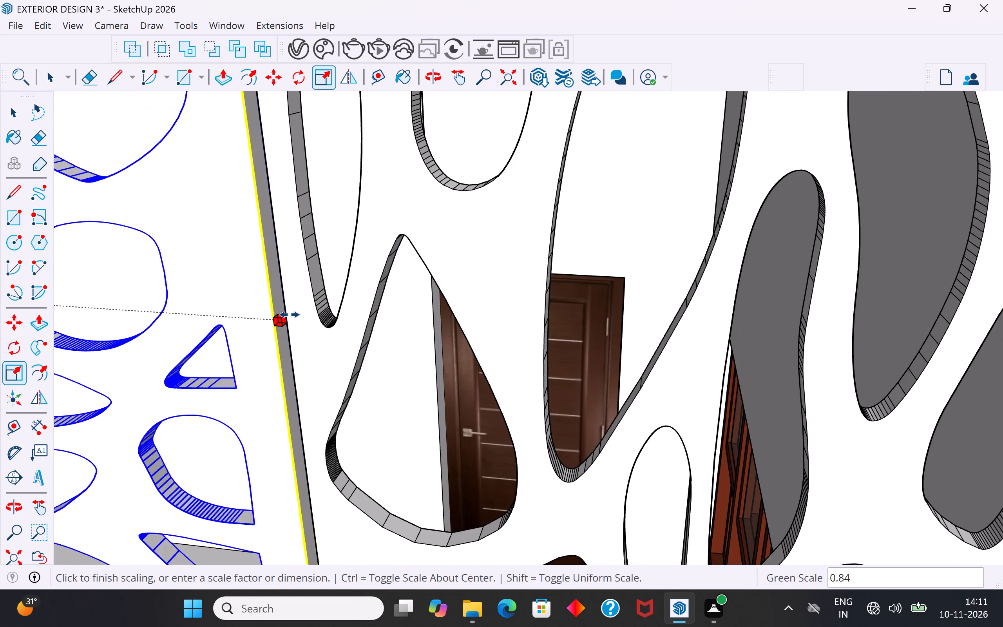
{"action": "left_click", "coordinate": [301, 322]}
{"action": "left_click", "coordinate": [9, 112]}
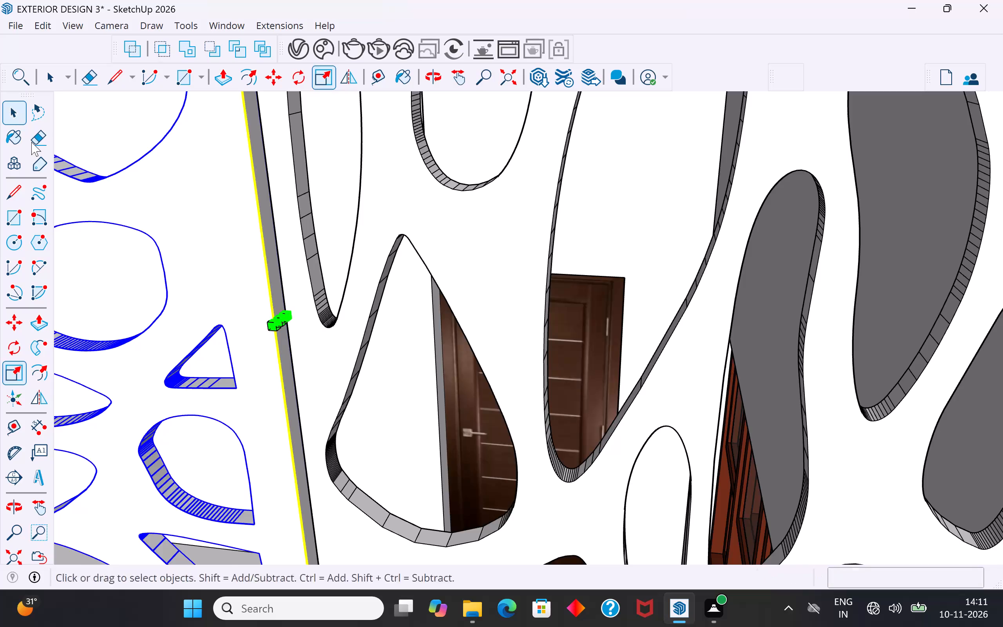
{"action": "scroll", "coordinate": [467, 398], "scroll_direction": "down", "scroll_amount": 10}
{"action": "scroll", "coordinate": [462, 247], "scroll_direction": "down", "scroll_amount": 5}
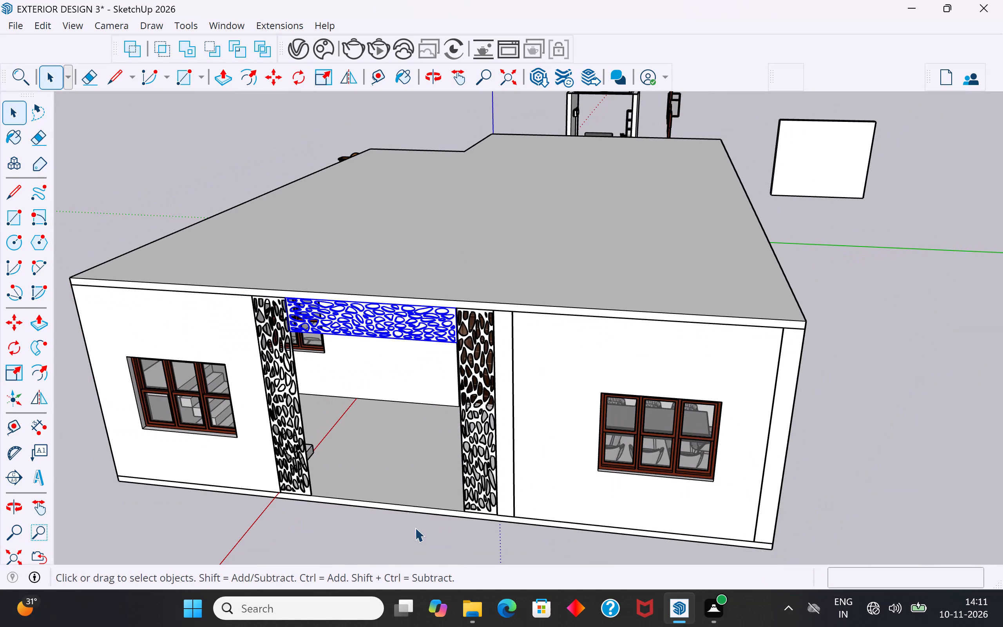
{"action": "left_click", "coordinate": [412, 537]}
Scale the horizontal pebble-cut panel's door-side end to about 1.01 along green, closing the gap to the door-side upright panel.
{"action": "scroll", "coordinate": [437, 332], "scroll_direction": "up", "scroll_amount": 18}
{"action": "left_click", "coordinate": [465, 315]}
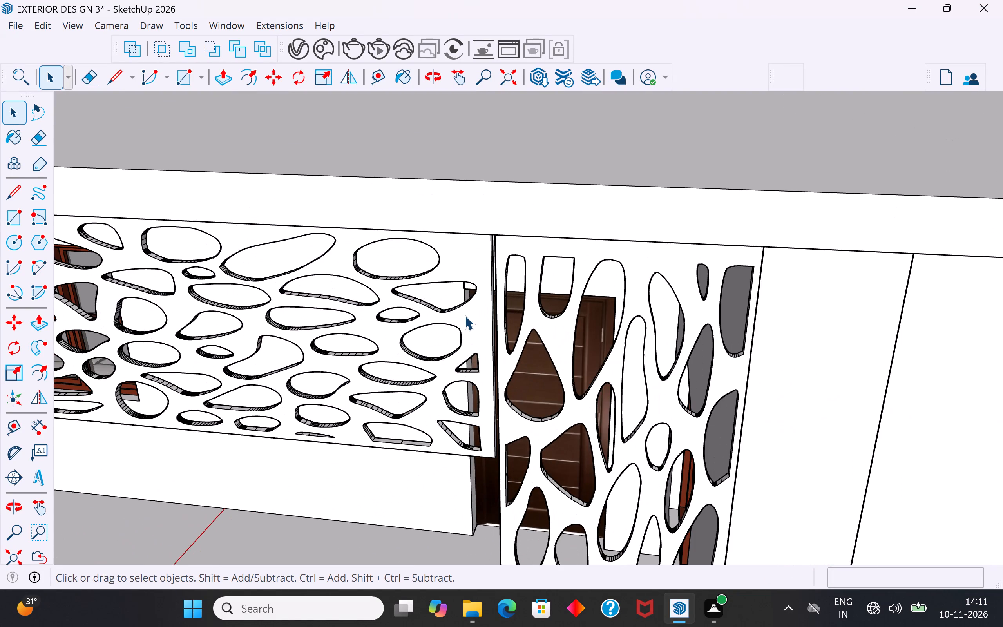
{"action": "scroll", "coordinate": [469, 319], "scroll_direction": "up", "scroll_amount": 4}
{"action": "middle_click_drag", "start_coordinate": [485, 335], "coordinate": [551, 285]}
{"action": "scroll", "coordinate": [515, 335], "scroll_direction": "up", "scroll_amount": 1}
{"action": "scroll", "coordinate": [515, 335], "scroll_direction": "down", "scroll_amount": 3}
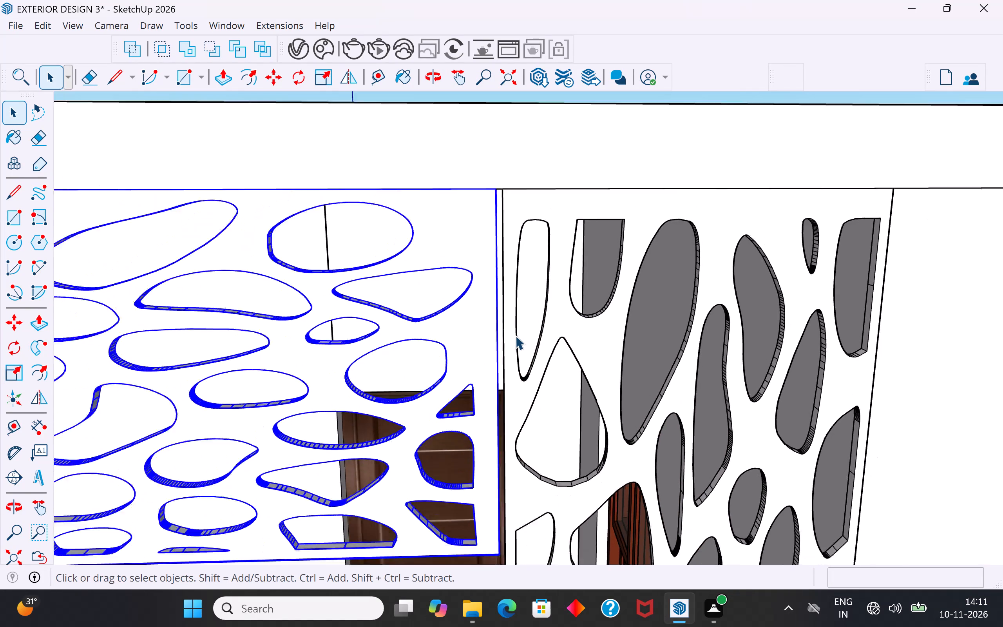
{"action": "scroll", "coordinate": [515, 335], "scroll_direction": "down", "scroll_amount": 3}
{"action": "scroll", "coordinate": [509, 435], "scroll_direction": "up", "scroll_amount": 4}
{"action": "scroll", "coordinate": [507, 238], "scroll_direction": "down", "scroll_amount": 2}
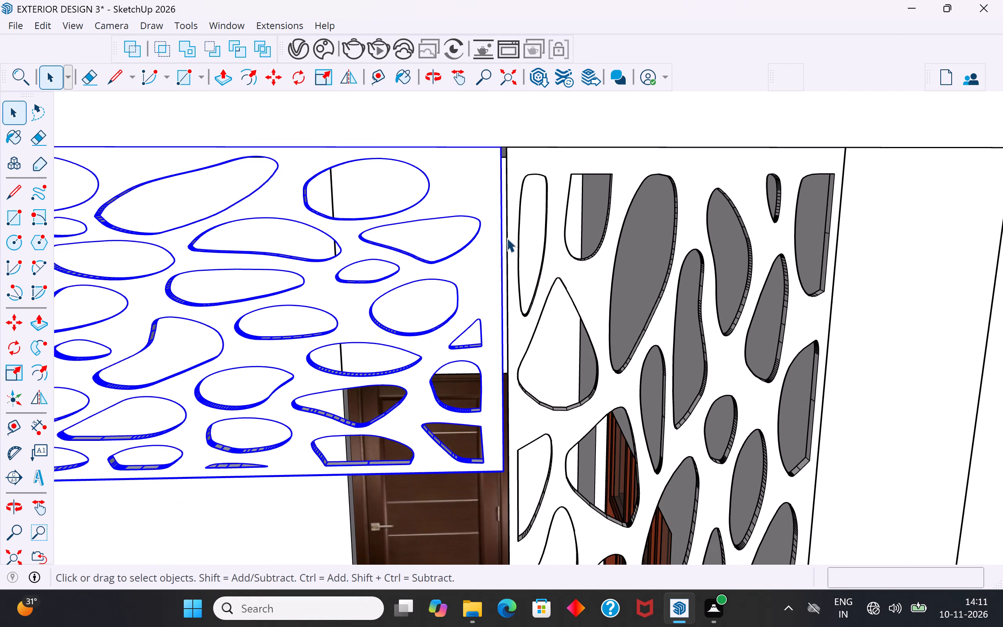
{"action": "key", "text": "s"}
{"action": "scroll", "coordinate": [500, 321], "scroll_direction": "up", "scroll_amount": 3}
{"action": "middle_click_drag", "start_coordinate": [519, 310], "coordinate": [403, 309]}
{"action": "scroll", "coordinate": [476, 301], "scroll_direction": "up", "scroll_amount": 8}
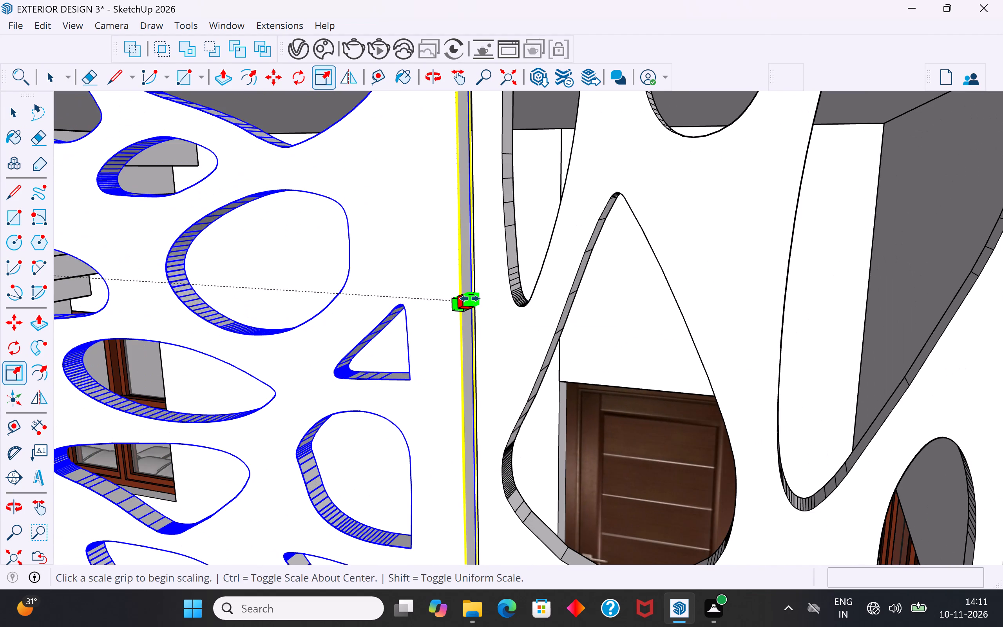
{"action": "scroll", "coordinate": [469, 298], "scroll_direction": "up", "scroll_amount": 8}
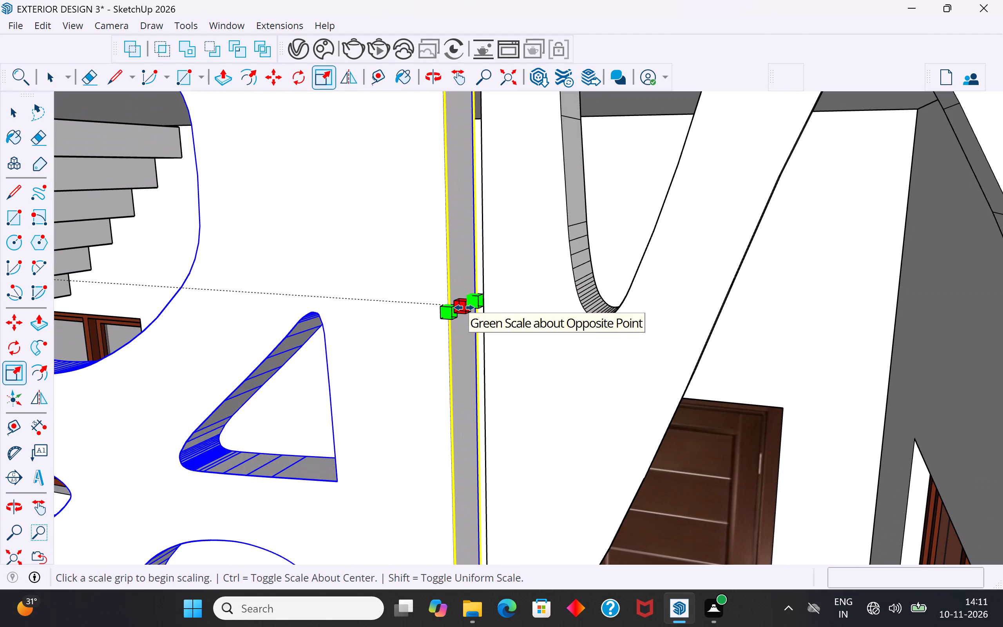
{"action": "left_click", "coordinate": [464, 308]}
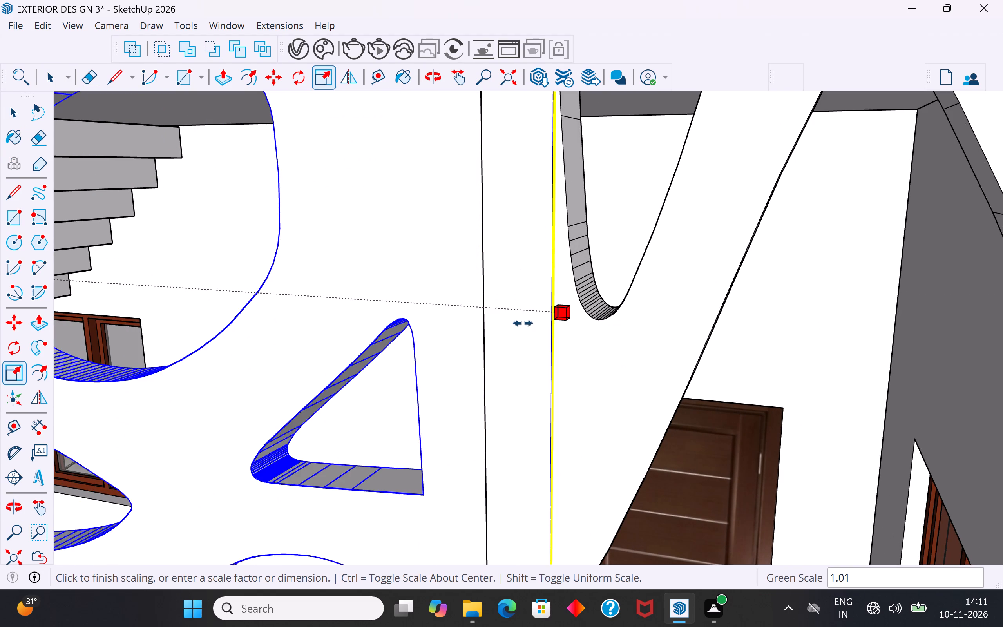
{"action": "left_click", "coordinate": [519, 319]}
{"action": "scroll", "coordinate": [546, 264], "scroll_direction": "down", "scroll_amount": 6}
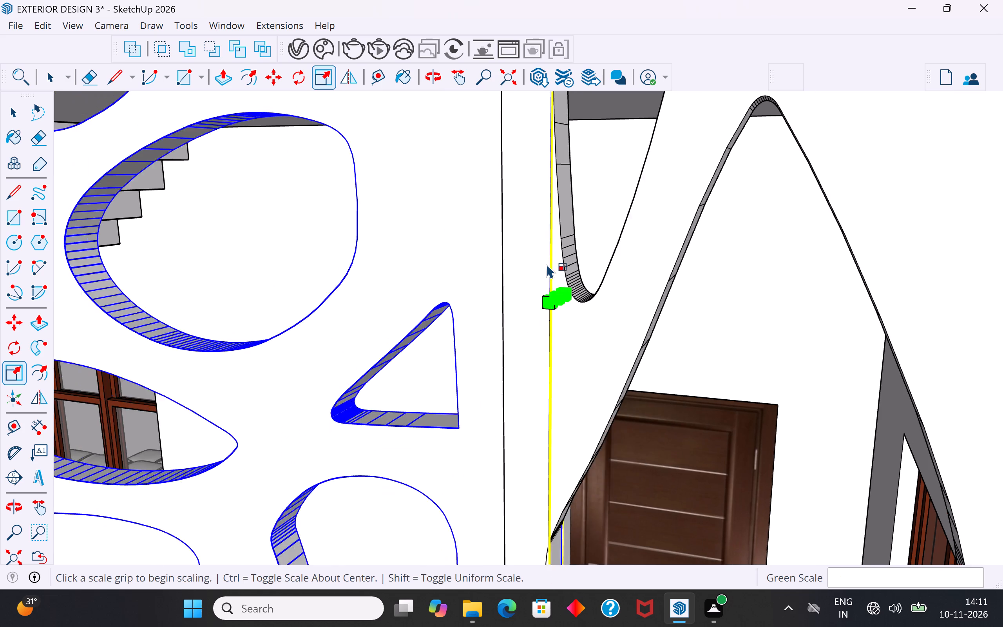
{"action": "scroll", "coordinate": [546, 264], "scroll_direction": "down", "scroll_amount": 5}
{"action": "middle_click_drag", "start_coordinate": [535, 375], "coordinate": [601, 369]}
{"action": "scroll", "coordinate": [605, 369], "scroll_direction": "down", "scroll_amount": 9}
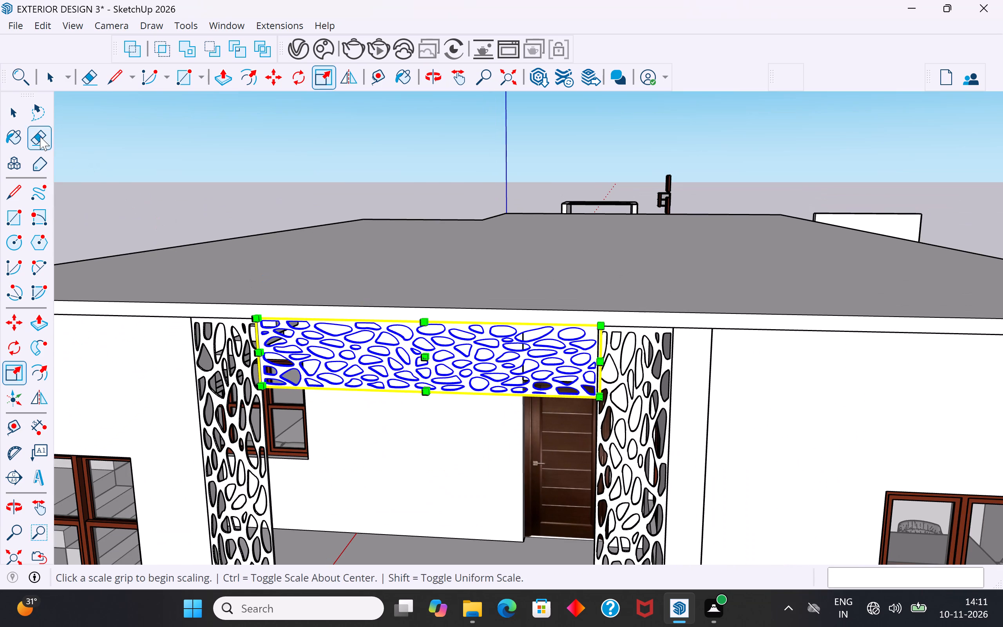
{"action": "left_click", "coordinate": [9, 109]}
{"action": "left_click", "coordinate": [165, 159]}
Examine the separate patterned jali frame standing beside the house for how its uprights, top panel and short side panel are arranged.
{"action": "scroll", "coordinate": [429, 232], "scroll_direction": "down", "scroll_amount": 9}
{"action": "middle_click_drag", "start_coordinate": [483, 288], "coordinate": [556, 268]}
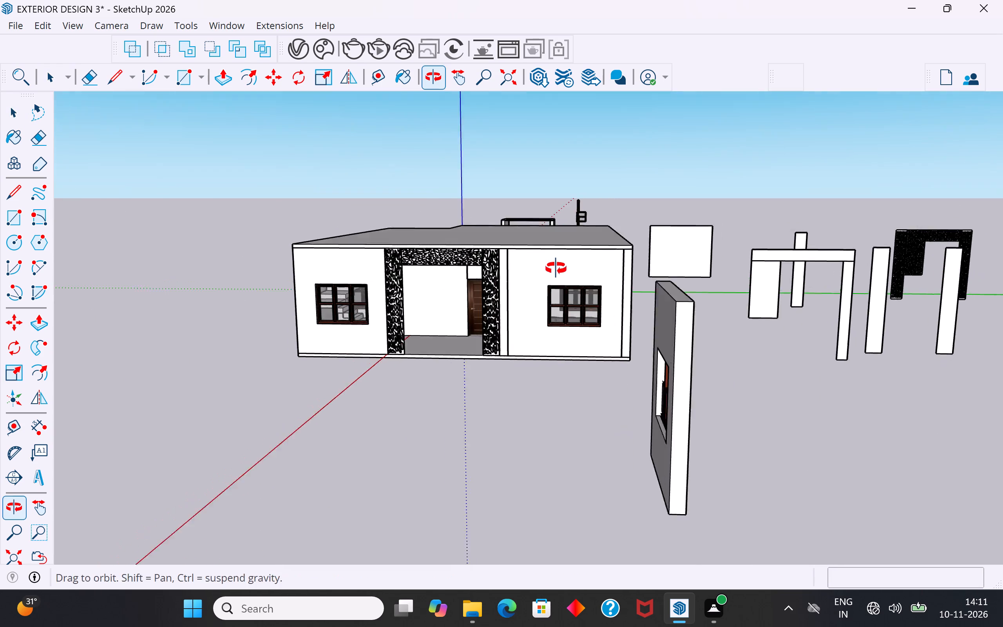
{"action": "middle_click_drag", "start_coordinate": [556, 268], "coordinate": [559, 268]}
{"action": "scroll", "coordinate": [543, 242], "scroll_direction": "up", "scroll_amount": 7}
{"action": "middle_click_drag", "start_coordinate": [545, 267], "coordinate": [546, 316]}
{"action": "scroll", "coordinate": [449, 372], "scroll_direction": "down", "scroll_amount": 1}
{"action": "middle_click_drag", "start_coordinate": [485, 391], "coordinate": [449, 397]}
{"action": "scroll", "coordinate": [449, 397], "scroll_direction": "down", "scroll_amount": 4}
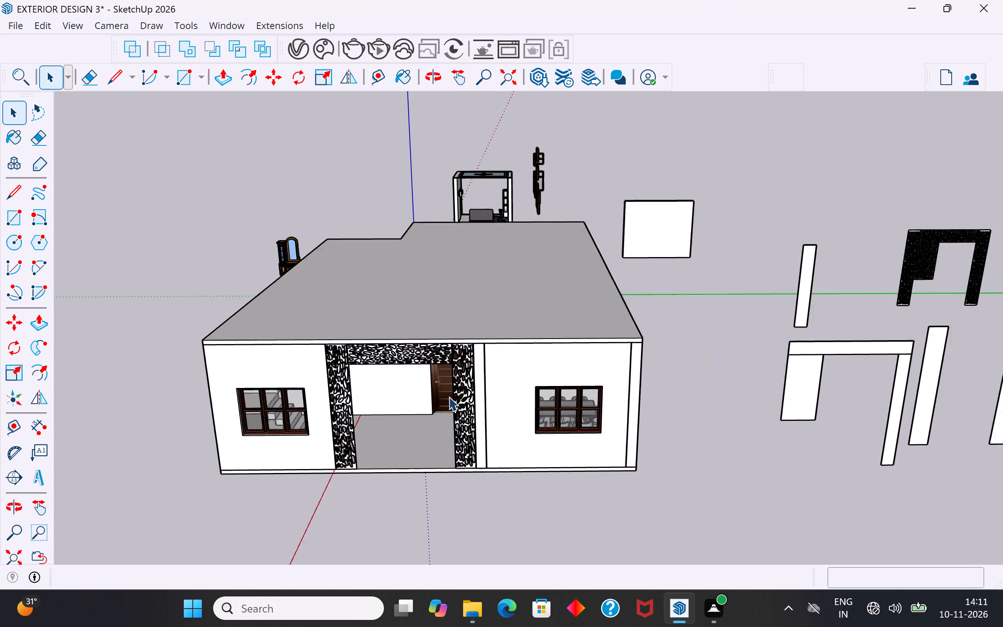
{"action": "scroll", "coordinate": [449, 397], "scroll_direction": "down", "scroll_amount": 1}
{"action": "scroll", "coordinate": [922, 274], "scroll_direction": "up", "scroll_amount": 9}
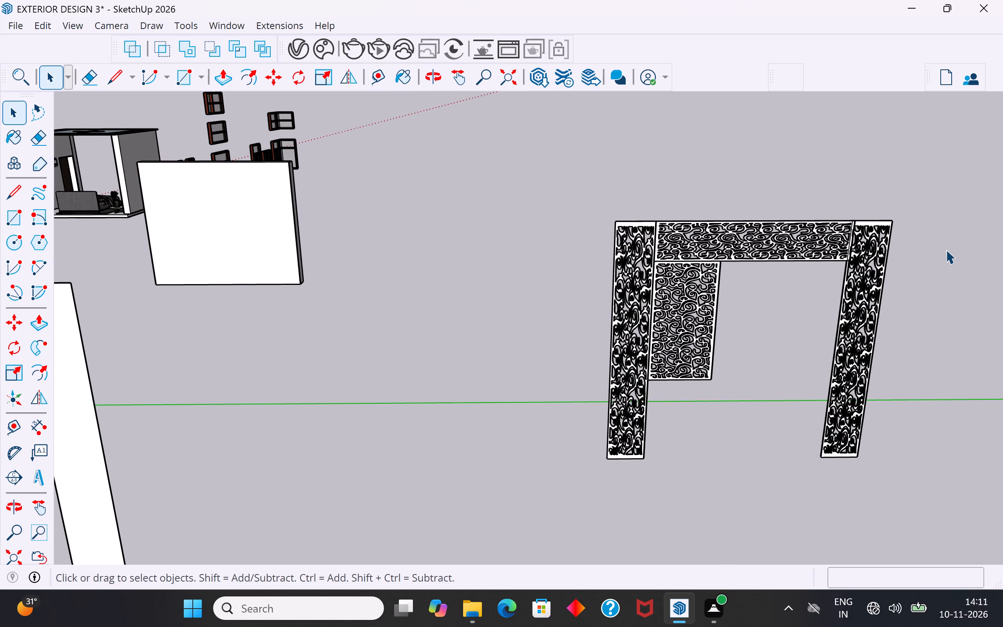
{"action": "scroll", "coordinate": [946, 250], "scroll_direction": "down", "scroll_amount": 11}
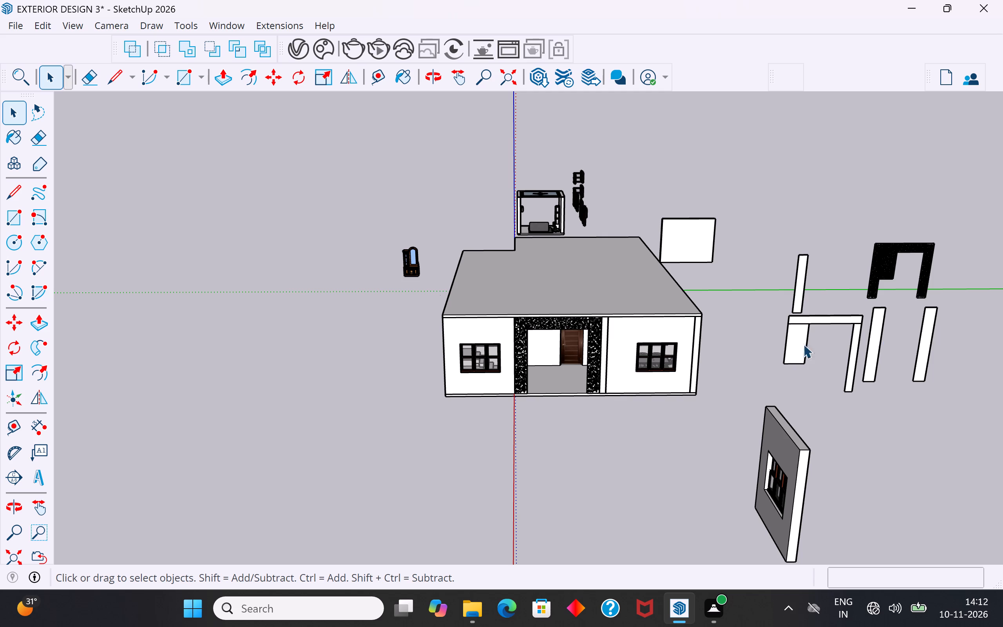
Make a copy of the horizontal pebble-cut panel rotated 90° downward about its lower corner, alongside the upright away from the door.
{"action": "scroll", "coordinate": [508, 417], "scroll_direction": "up", "scroll_amount": 8}
{"action": "middle_click_drag", "start_coordinate": [615, 381], "coordinate": [661, 417]}
{"action": "scroll", "coordinate": [686, 342], "scroll_direction": "up", "scroll_amount": 3}
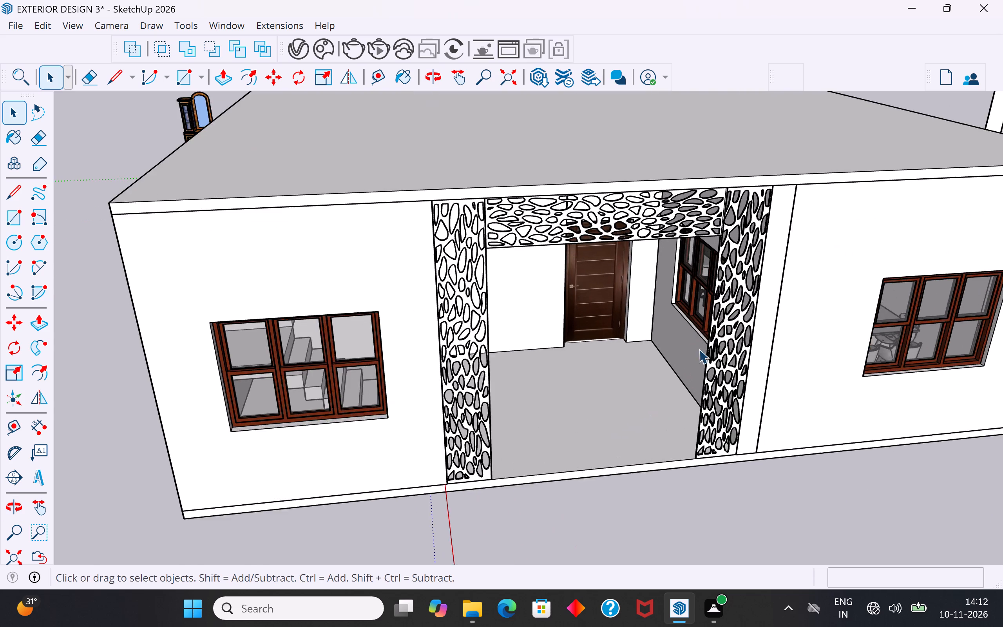
{"action": "scroll", "coordinate": [699, 349], "scroll_direction": "up", "scroll_amount": 2}
{"action": "middle_click_drag", "start_coordinate": [695, 354], "coordinate": [674, 341]}
{"action": "scroll", "coordinate": [674, 341], "scroll_direction": "down", "scroll_amount": 3}
{"action": "left_click", "coordinate": [566, 219]}
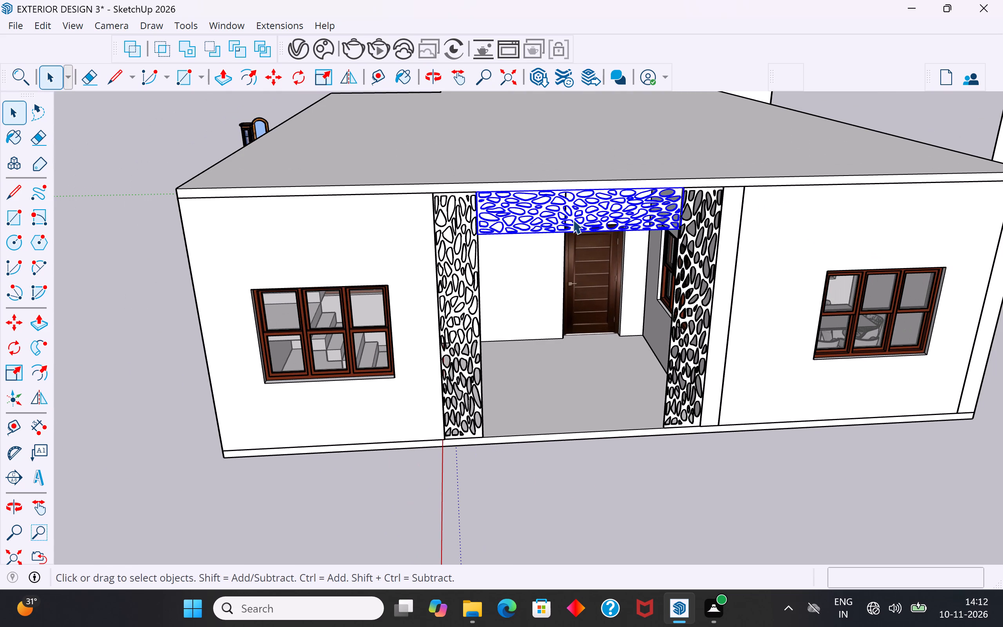
{"action": "scroll", "coordinate": [573, 219], "scroll_direction": "up", "scroll_amount": 7}
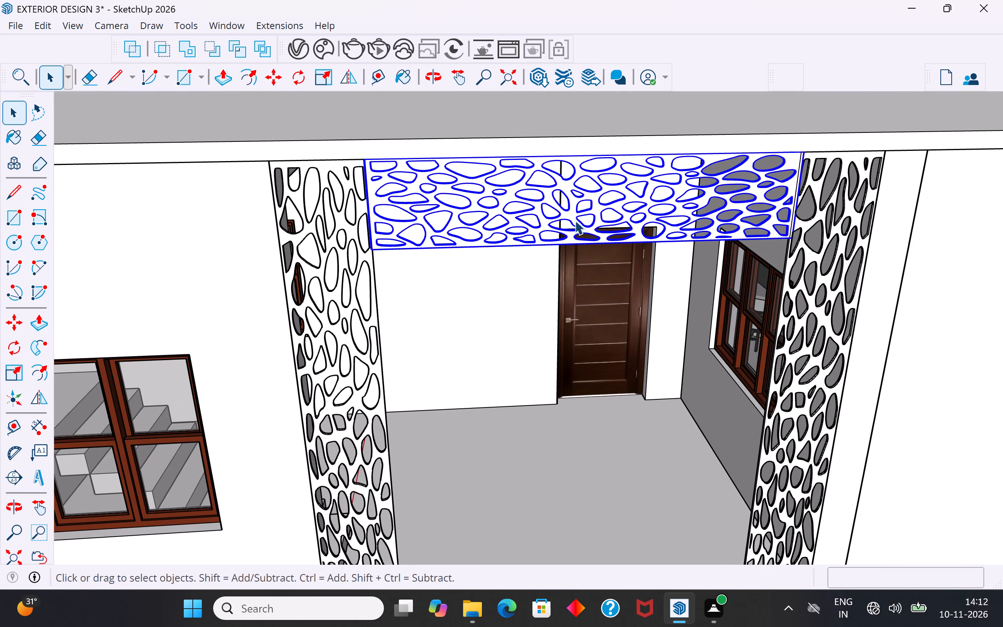
{"action": "key", "text": "m"}
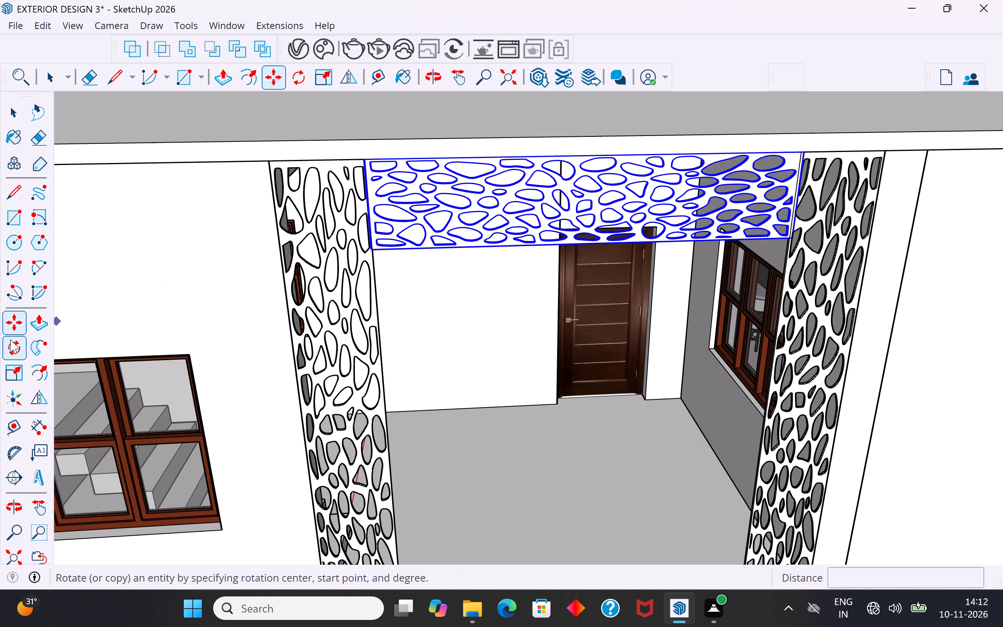
{"action": "left_click", "coordinate": [16, 348]}
{"action": "left_click", "coordinate": [374, 251]}
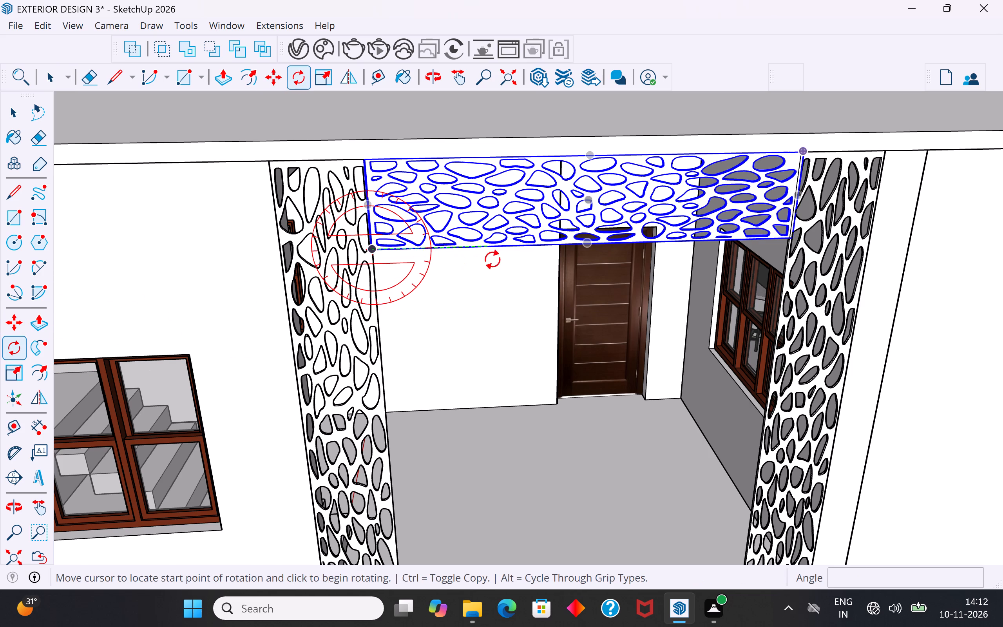
{"action": "left_click", "coordinate": [788, 241]}
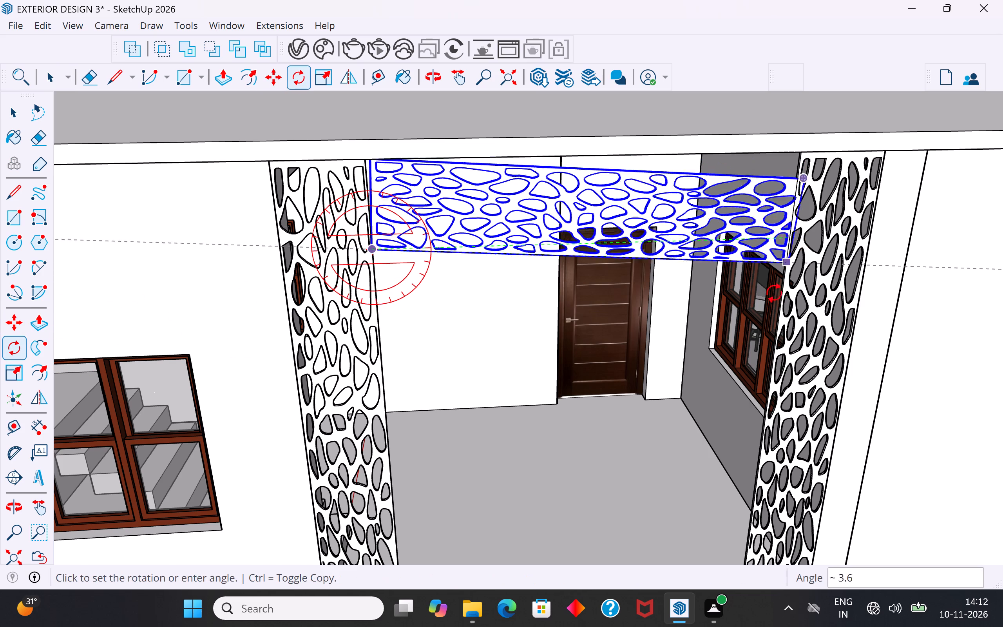
{"action": "left_click", "coordinate": [395, 479]}
{"action": "left_click", "coordinate": [17, 114]}
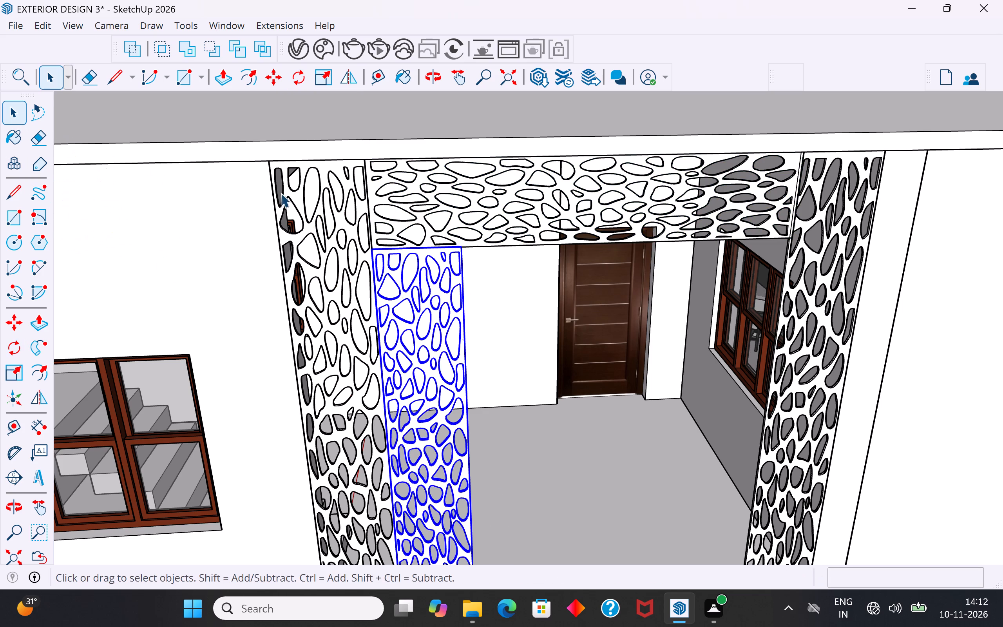
Scale the rotated copy's lower end to about 0.53 along green, shortening it into a hanging side panel below the horizontal one.
{"action": "scroll", "coordinate": [333, 322], "scroll_direction": "down", "scroll_amount": 8}
{"action": "left_click", "coordinate": [399, 499]}
{"action": "scroll", "coordinate": [375, 439], "scroll_direction": "up", "scroll_amount": 3}
{"action": "left_click", "coordinate": [367, 402]}
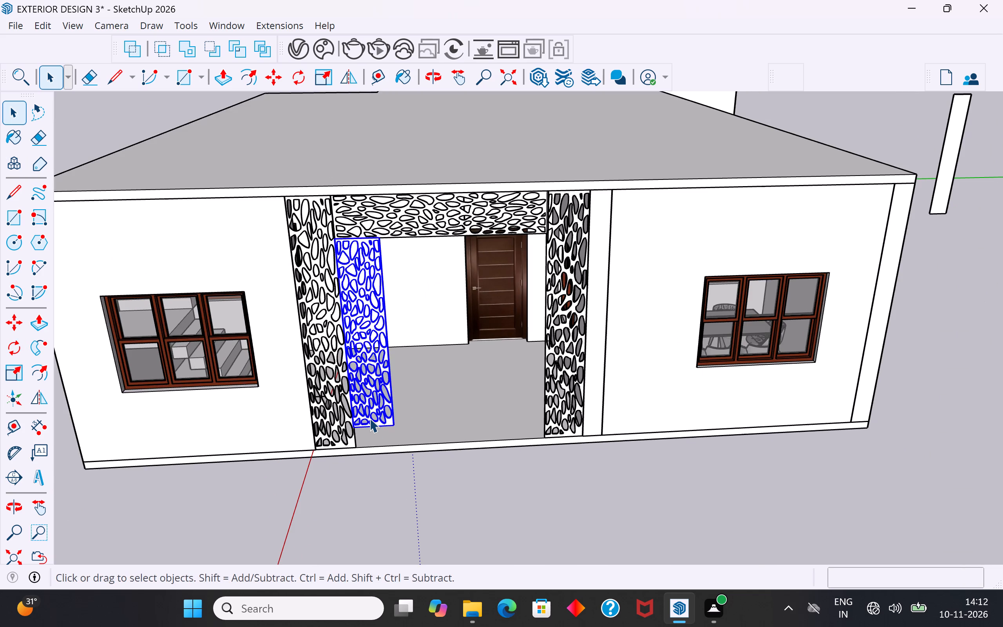
{"action": "scroll", "coordinate": [369, 418], "scroll_direction": "up", "scroll_amount": 5}
{"action": "key", "text": "s"}
{"action": "scroll", "coordinate": [375, 426], "scroll_direction": "up", "scroll_amount": 10}
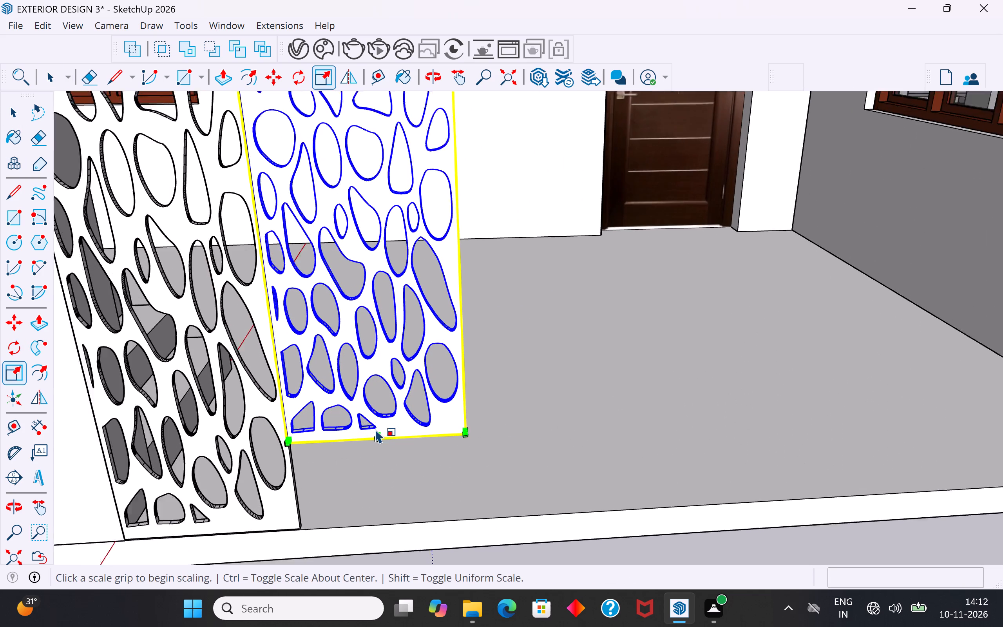
{"action": "scroll", "coordinate": [375, 429], "scroll_direction": "up", "scroll_amount": 1}
{"action": "middle_click_drag", "start_coordinate": [384, 448], "coordinate": [286, 456]}
{"action": "scroll", "coordinate": [320, 432], "scroll_direction": "up", "scroll_amount": 8}
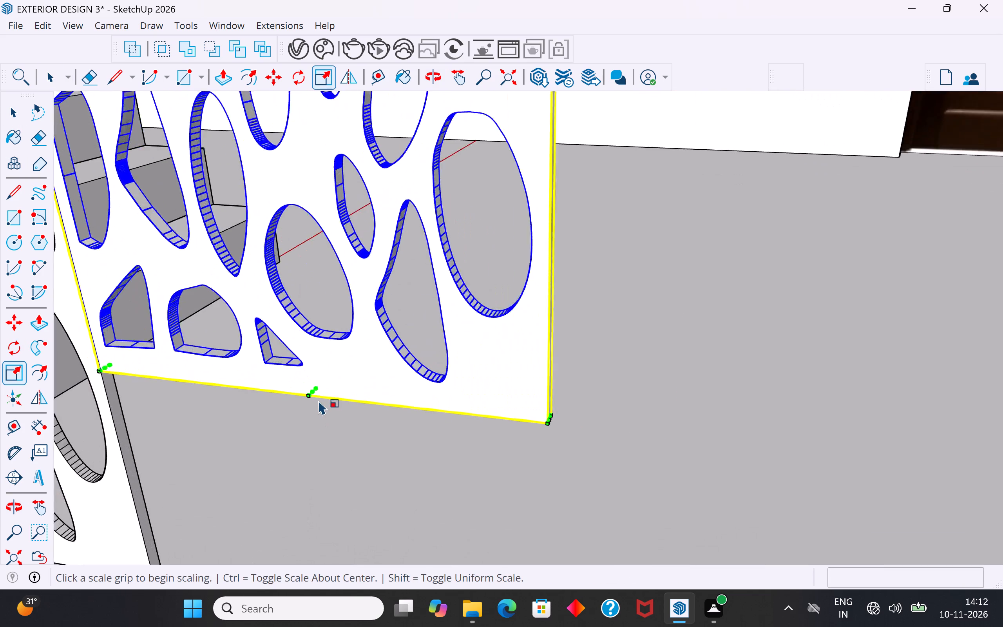
{"action": "scroll", "coordinate": [318, 400], "scroll_direction": "up", "scroll_amount": 1}
{"action": "left_click", "coordinate": [310, 389]}
{"action": "scroll", "coordinate": [313, 357], "scroll_direction": "down", "scroll_amount": 7}
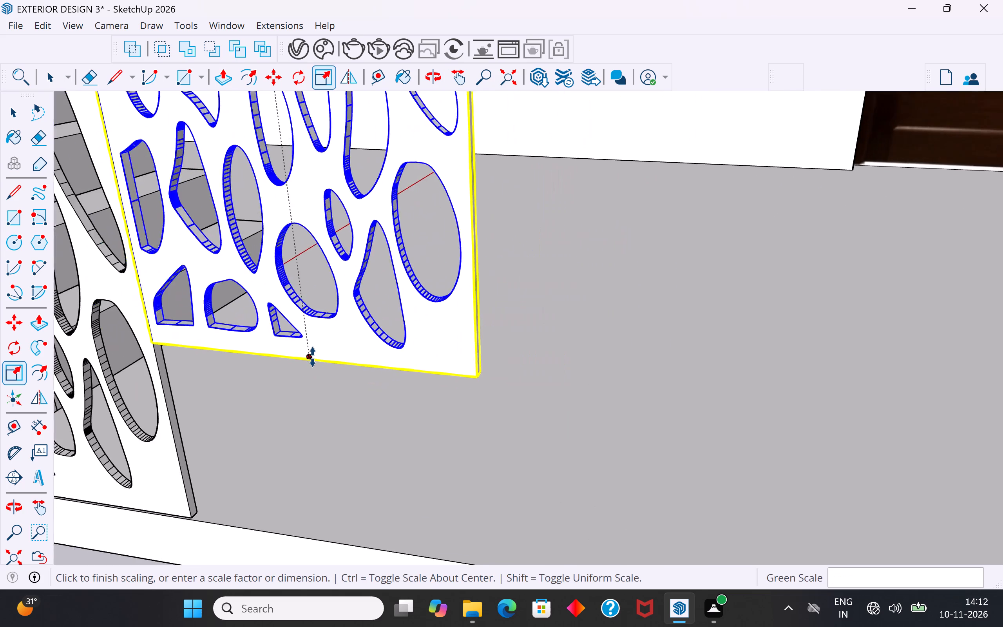
{"action": "scroll", "coordinate": [313, 357], "scroll_direction": "down", "scroll_amount": 20}
{"action": "scroll", "coordinate": [313, 357], "scroll_direction": "down", "scroll_amount": 2}
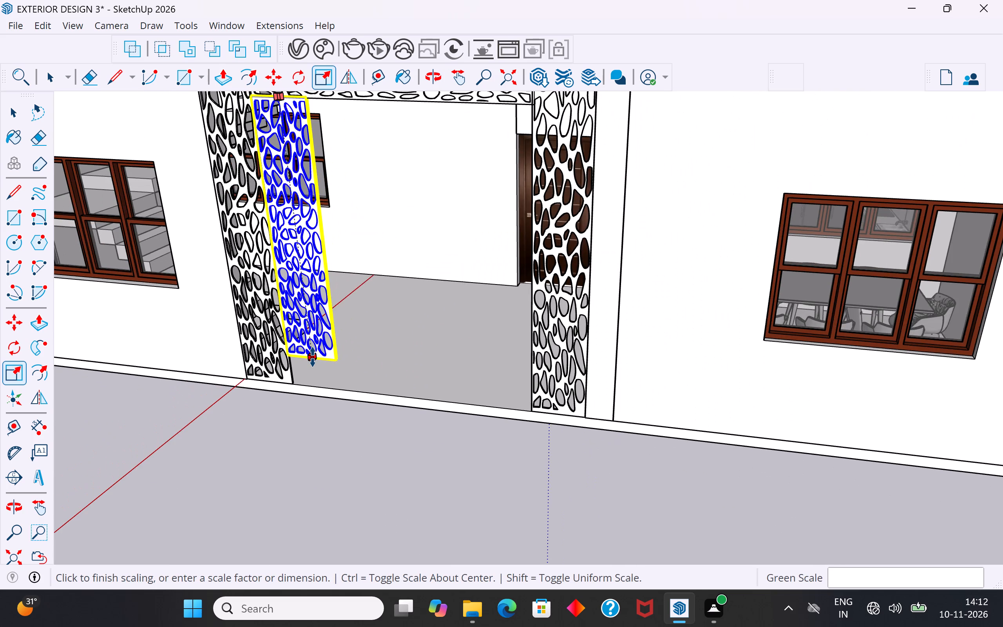
{"action": "scroll", "coordinate": [313, 357], "scroll_direction": "down", "scroll_amount": 1}
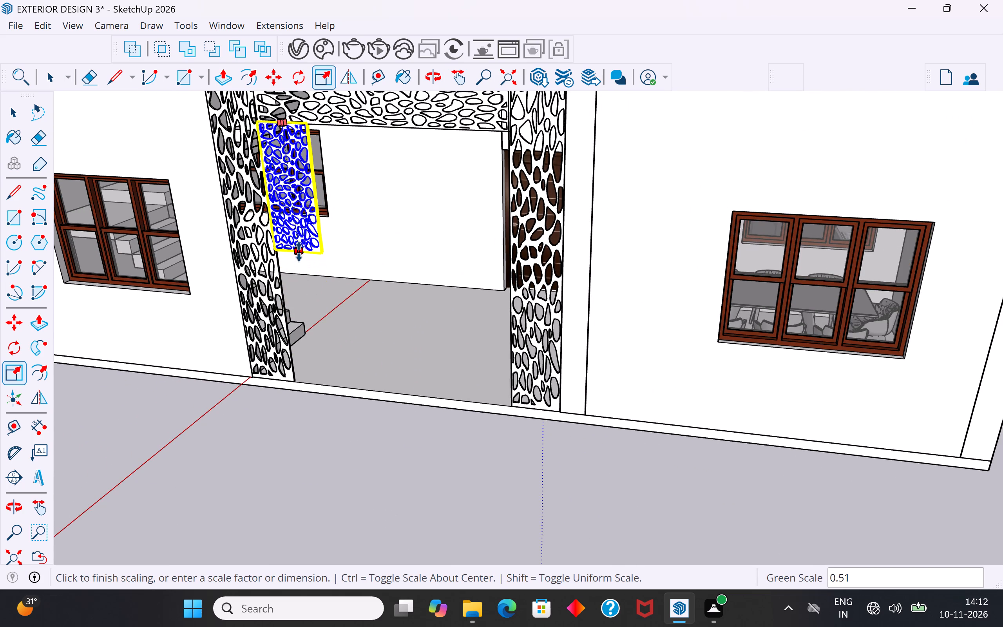
{"action": "left_click", "coordinate": [298, 255]}
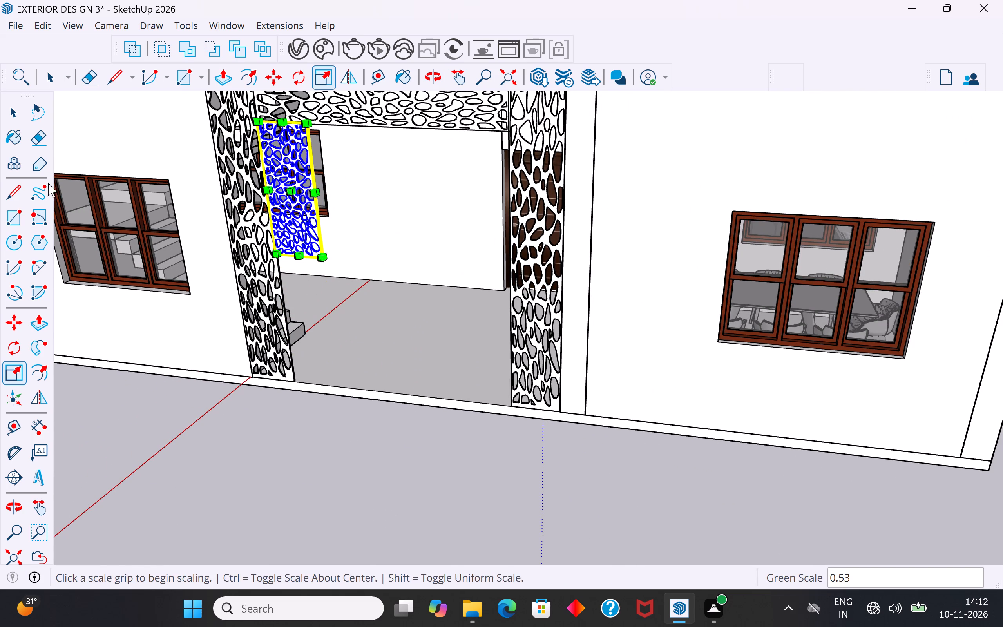
{"action": "left_click", "coordinate": [12, 114]}
{"action": "left_click", "coordinate": [216, 440]}
{"action": "middle_click_drag", "start_coordinate": [365, 498], "coordinate": [435, 458]}
{"action": "scroll", "coordinate": [419, 511], "scroll_direction": "down", "scroll_amount": 4}
{"action": "middle_click_drag", "start_coordinate": [418, 482], "coordinate": [480, 456]}
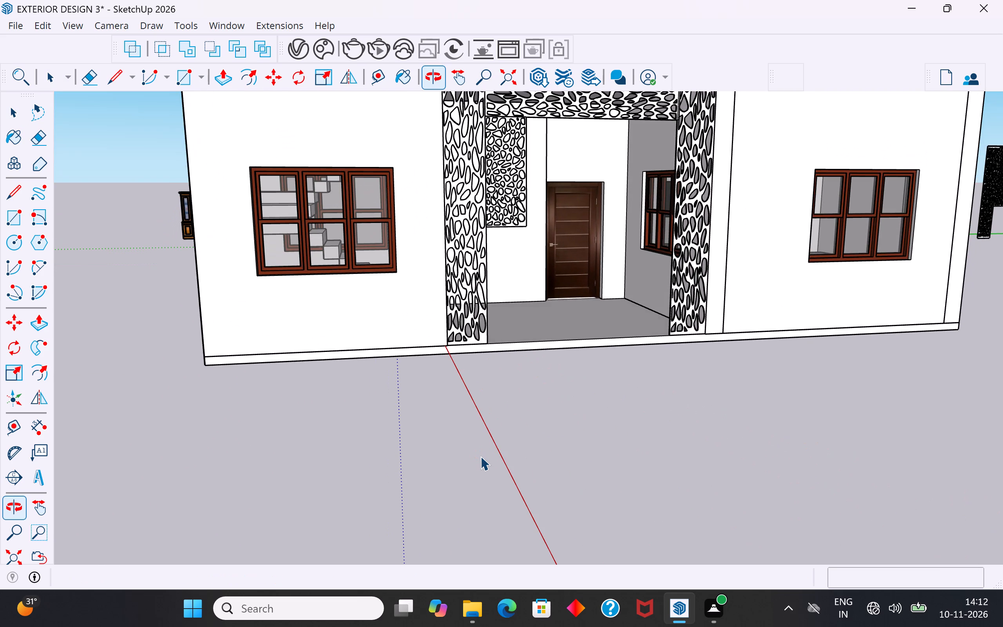
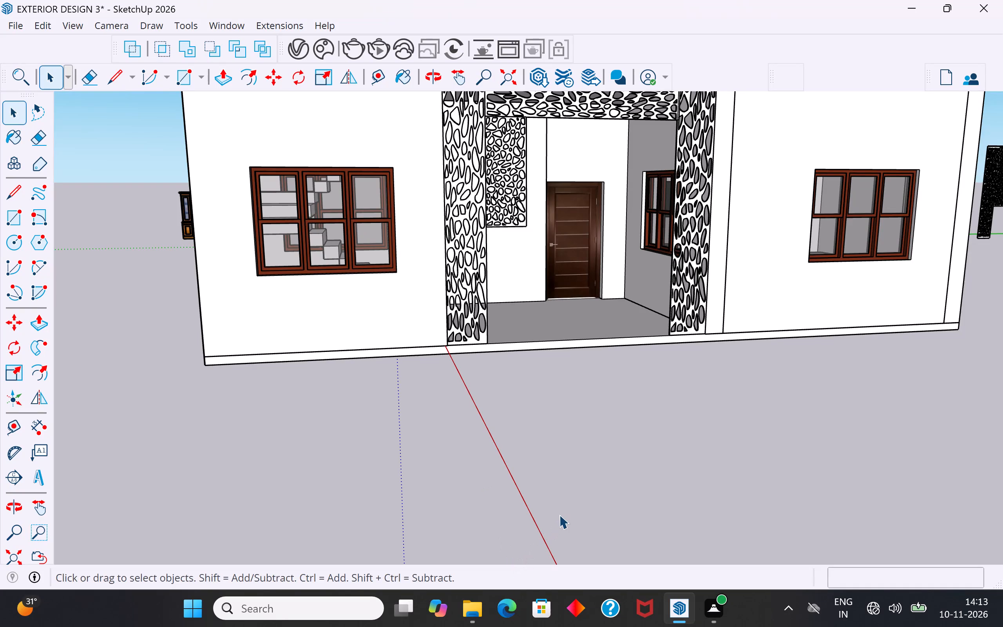
Scale the hanging side panel's lower end to about 2.12 along green, stretching it down to the entrance floor.
{"action": "middle_click_drag", "start_coordinate": [565, 518], "coordinate": [500, 534]}
{"action": "scroll", "coordinate": [515, 510], "scroll_direction": "down", "scroll_amount": 3}
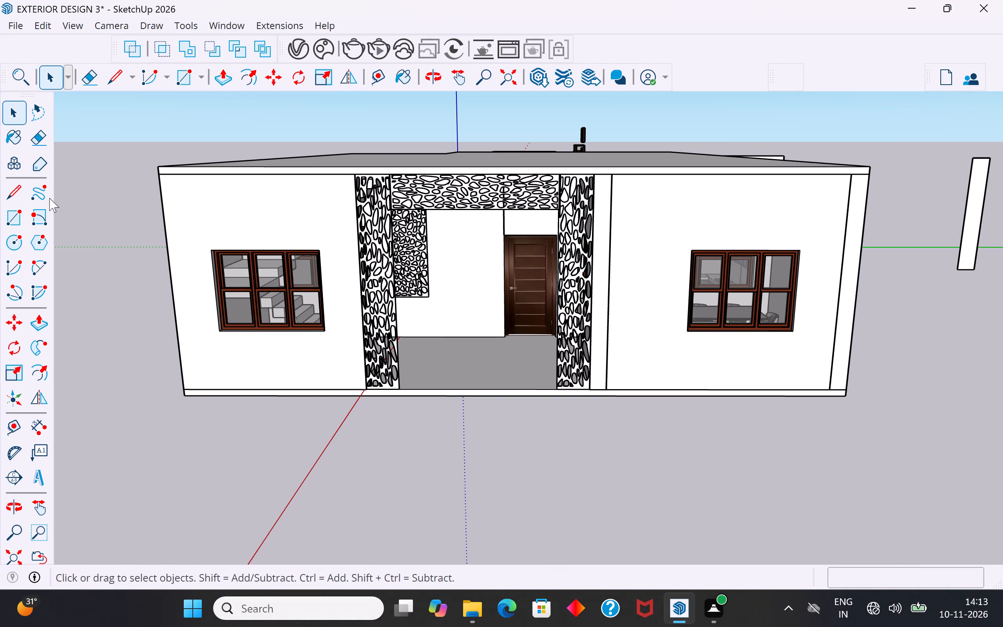
{"action": "left_click", "coordinate": [418, 271]}
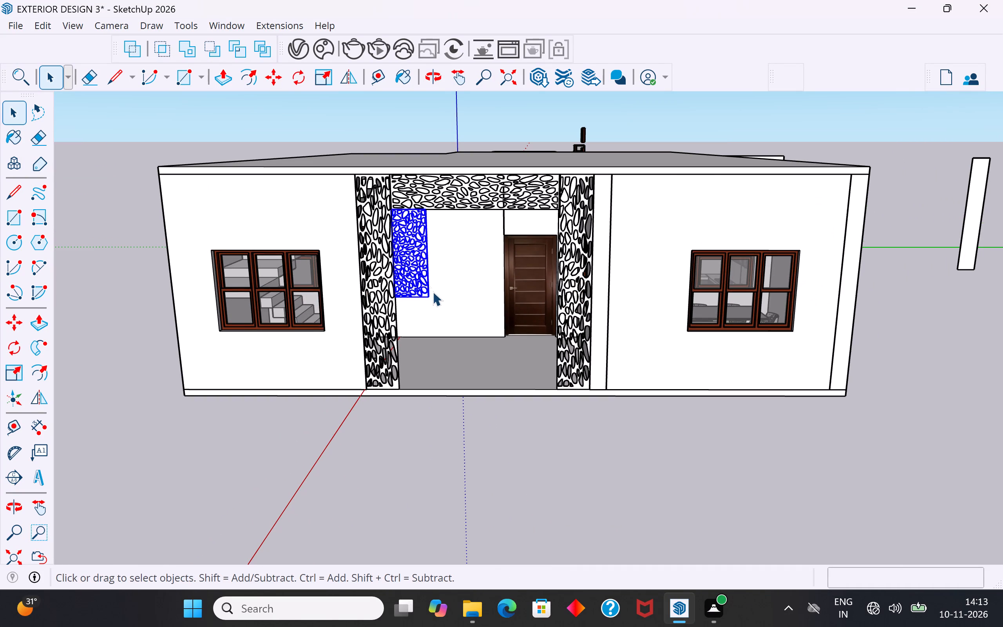
{"action": "key", "text": "s"}
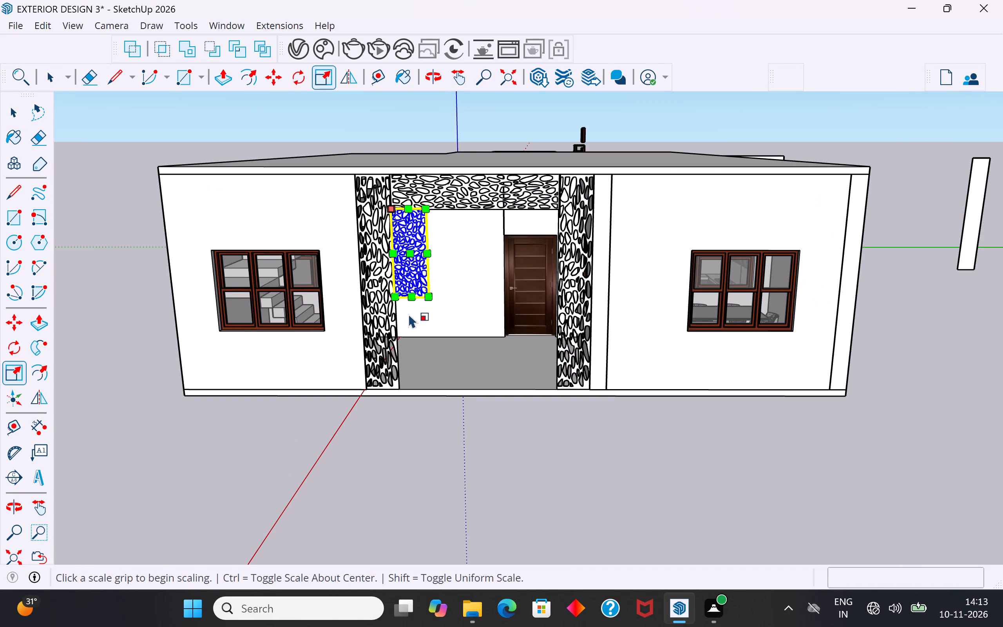
{"action": "scroll", "coordinate": [414, 287], "scroll_direction": "up", "scroll_amount": 13}
{"action": "middle_click_drag", "start_coordinate": [400, 308], "coordinate": [387, 313]}
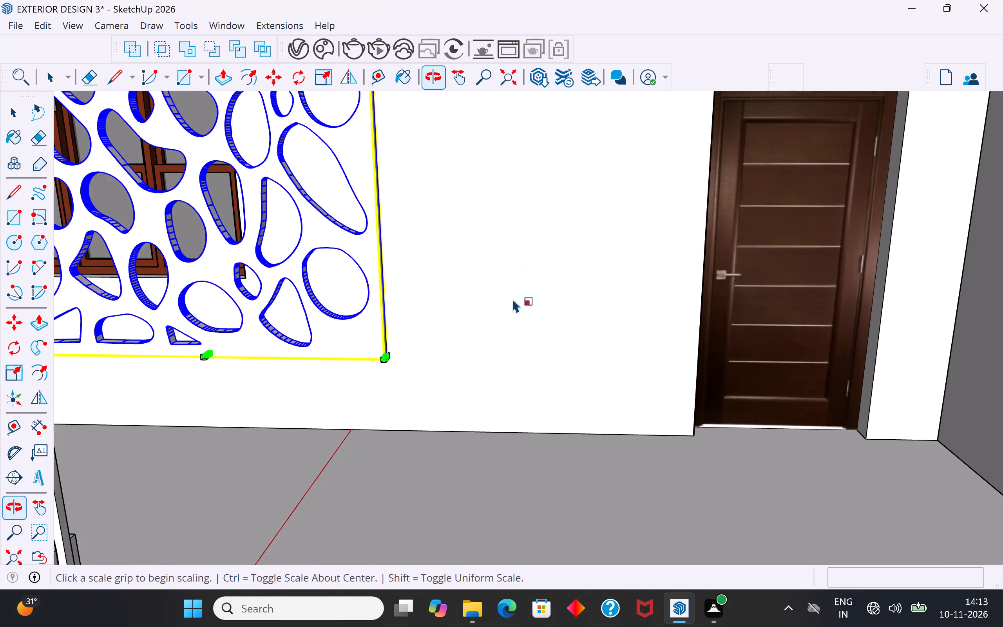
{"action": "scroll", "coordinate": [529, 291], "scroll_direction": "down", "scroll_amount": 4}
{"action": "middle_click_drag", "start_coordinate": [476, 331], "coordinate": [445, 343]}
{"action": "scroll", "coordinate": [507, 248], "scroll_direction": "down", "scroll_amount": 5}
{"action": "middle_click_drag", "start_coordinate": [431, 322], "coordinate": [404, 328]}
{"action": "scroll", "coordinate": [310, 319], "scroll_direction": "up", "scroll_amount": 2}
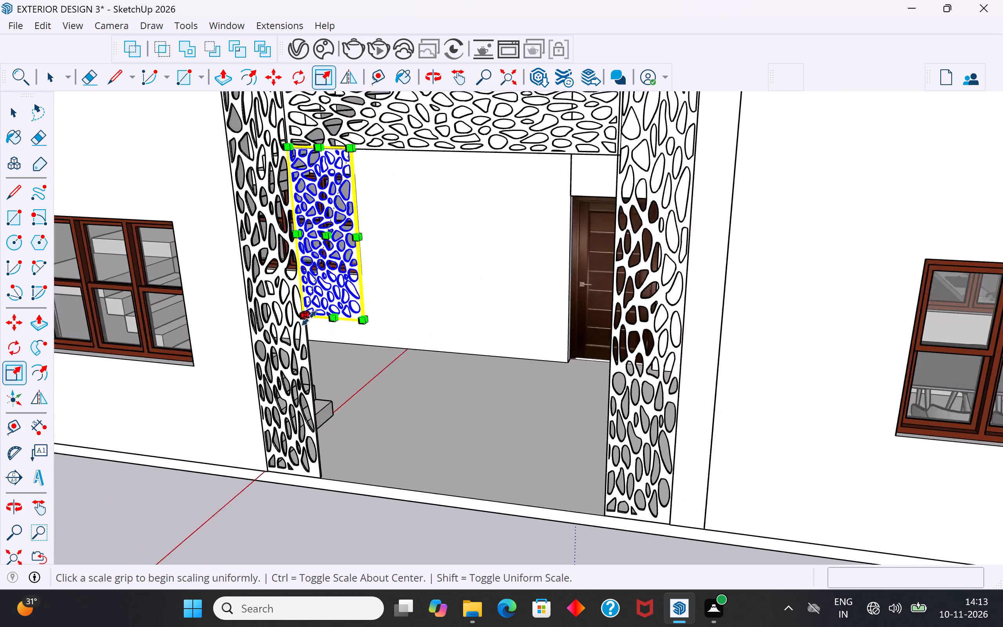
{"action": "scroll", "coordinate": [309, 318], "scroll_direction": "up", "scroll_amount": 7}
{"action": "left_click", "coordinate": [398, 292]}
{"action": "scroll", "coordinate": [409, 375], "scroll_direction": "down", "scroll_amount": 4}
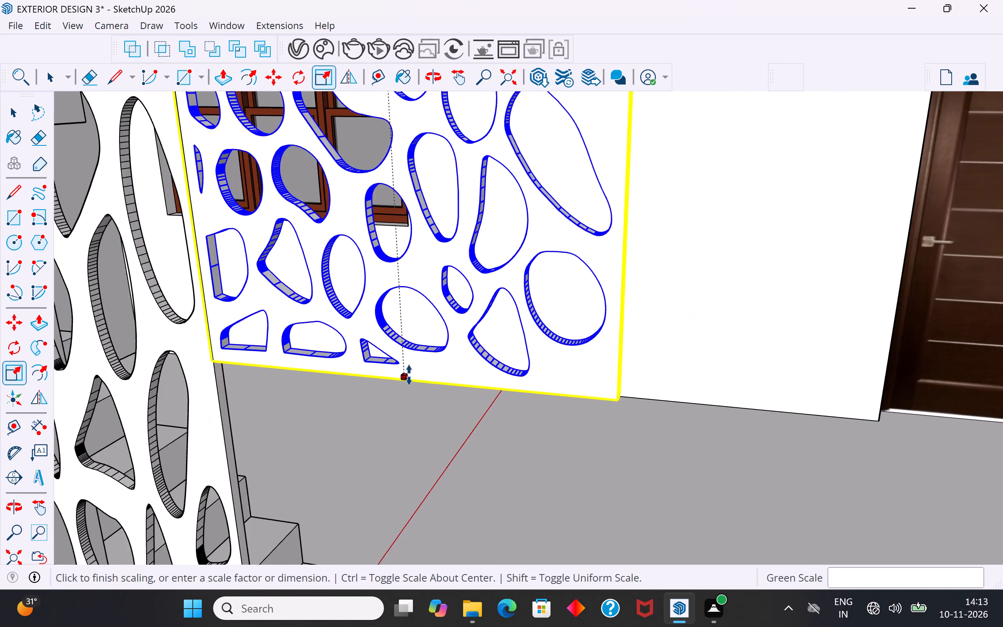
{"action": "scroll", "coordinate": [409, 375], "scroll_direction": "down", "scroll_amount": 20}
{"action": "scroll", "coordinate": [409, 375], "scroll_direction": "down", "scroll_amount": 2}
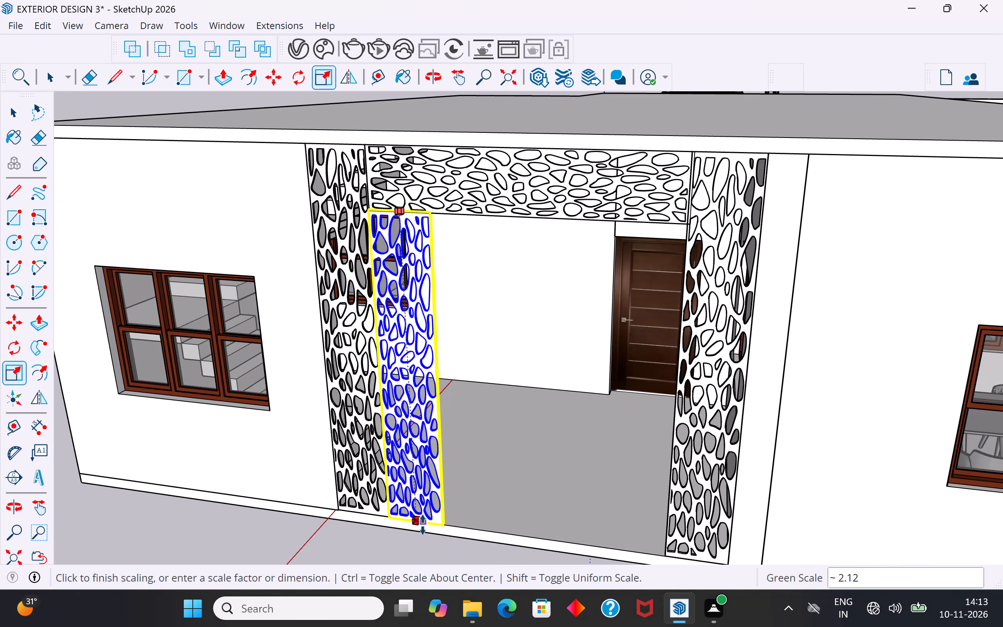
{"action": "left_click", "coordinate": [424, 520]}
{"action": "left_click", "coordinate": [16, 114]}
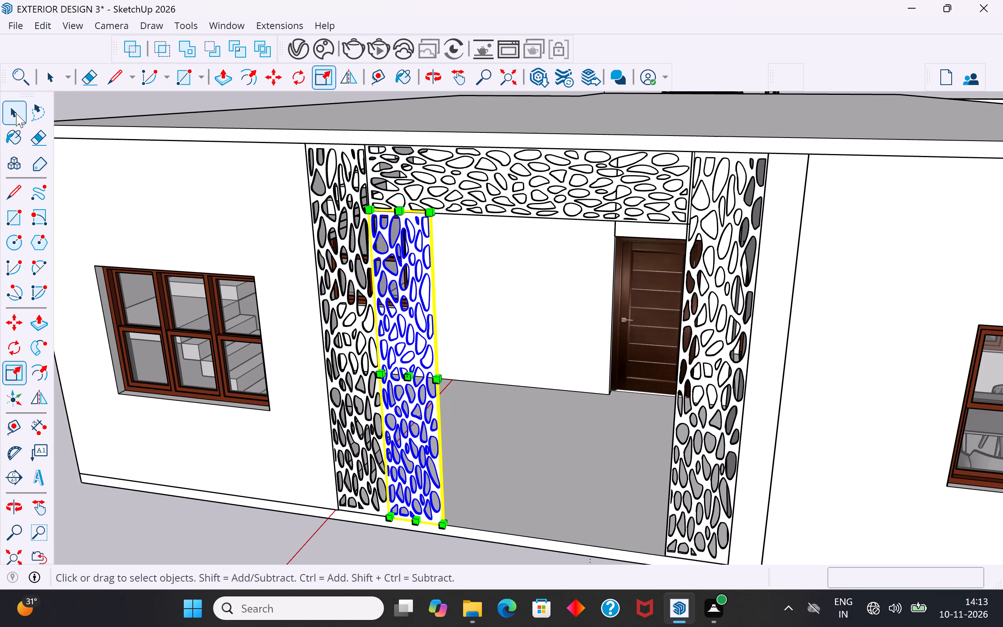
{"action": "left_click", "coordinate": [135, 106]}
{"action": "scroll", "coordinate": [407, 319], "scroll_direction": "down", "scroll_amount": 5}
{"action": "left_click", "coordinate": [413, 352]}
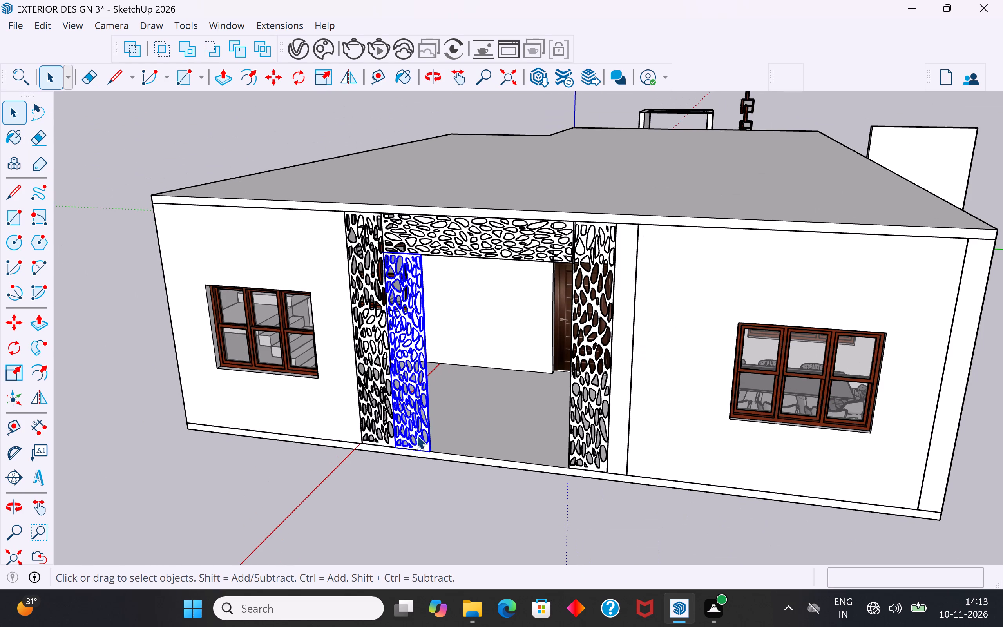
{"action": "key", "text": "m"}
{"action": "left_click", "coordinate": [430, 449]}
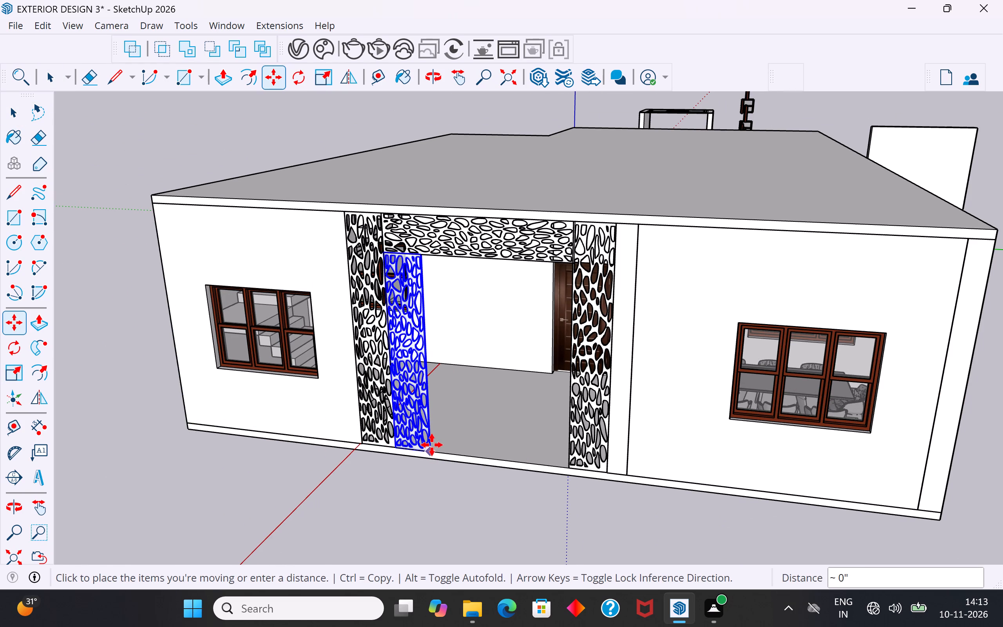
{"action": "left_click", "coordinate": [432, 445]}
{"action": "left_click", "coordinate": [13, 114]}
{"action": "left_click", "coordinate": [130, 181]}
Inside the stretched side panel, draw a horizontal line about 1' 7 1/2" long across its face near mid-height.
{"action": "scroll", "coordinate": [303, 337], "scroll_direction": "down", "scroll_amount": 4}
{"action": "middle_click_drag", "start_coordinate": [339, 350], "coordinate": [436, 328]}
{"action": "scroll", "coordinate": [460, 330], "scroll_direction": "up", "scroll_amount": 5}
{"action": "left_click", "coordinate": [499, 317]}
{"action": "scroll", "coordinate": [499, 317], "scroll_direction": "up", "scroll_amount": 6}
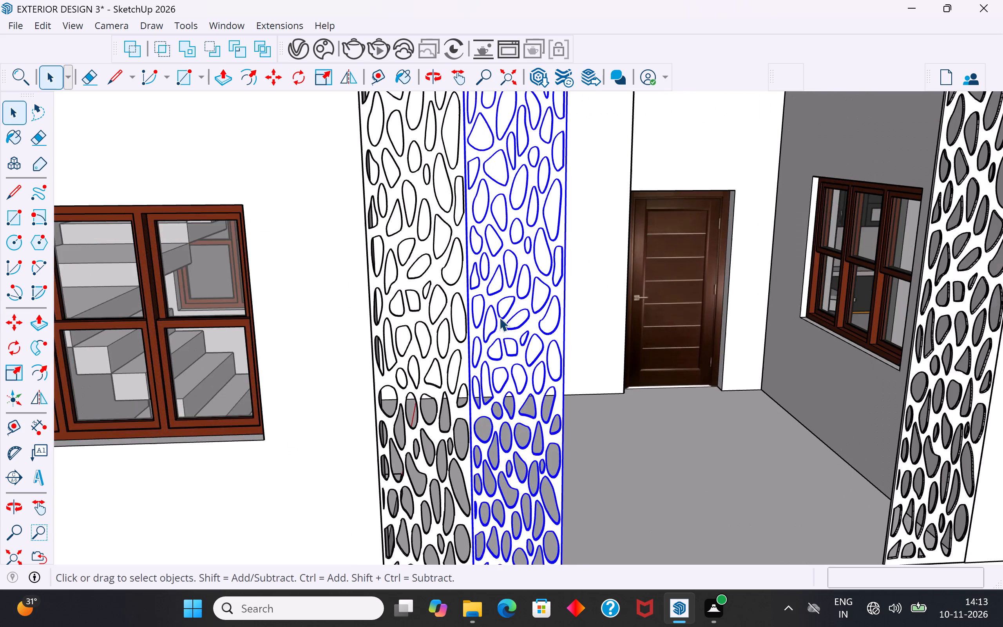
{"action": "scroll", "coordinate": [499, 317], "scroll_direction": "up", "scroll_amount": 3}
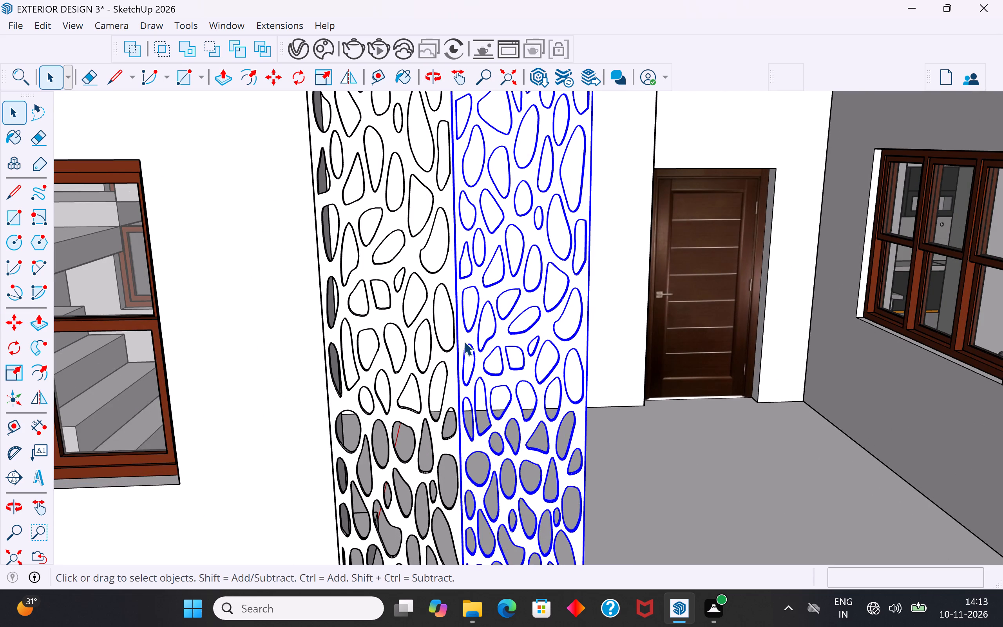
{"action": "triple_click", "coordinate": [464, 341]}
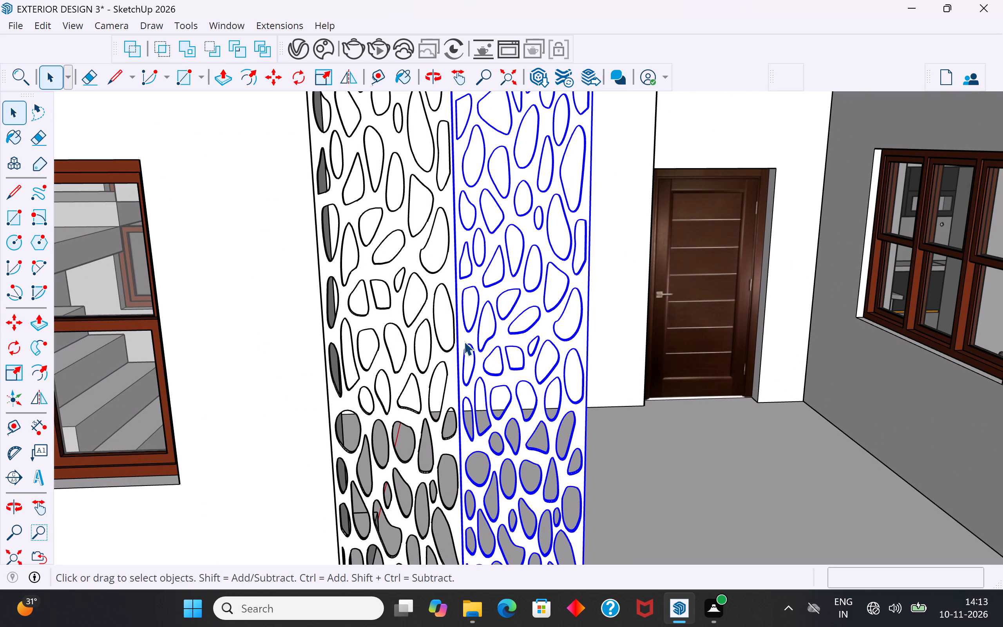
{"action": "left_click", "coordinate": [464, 341]}
{"action": "left_click", "coordinate": [494, 333]}
{"action": "double_click", "coordinate": [494, 333]}
{"action": "double_click", "coordinate": [512, 337]}
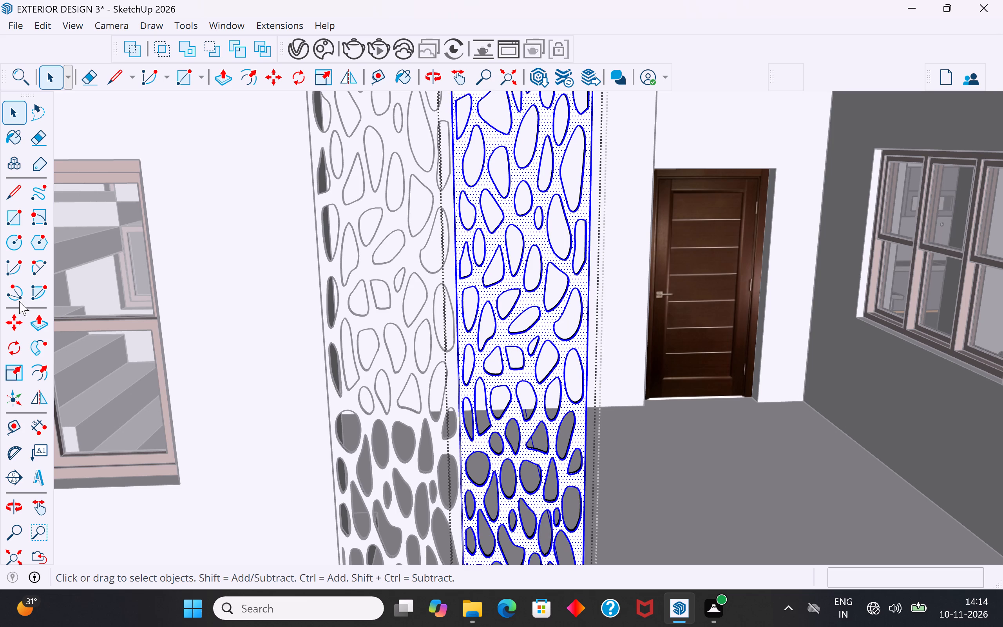
{"action": "left_click", "coordinate": [12, 191]}
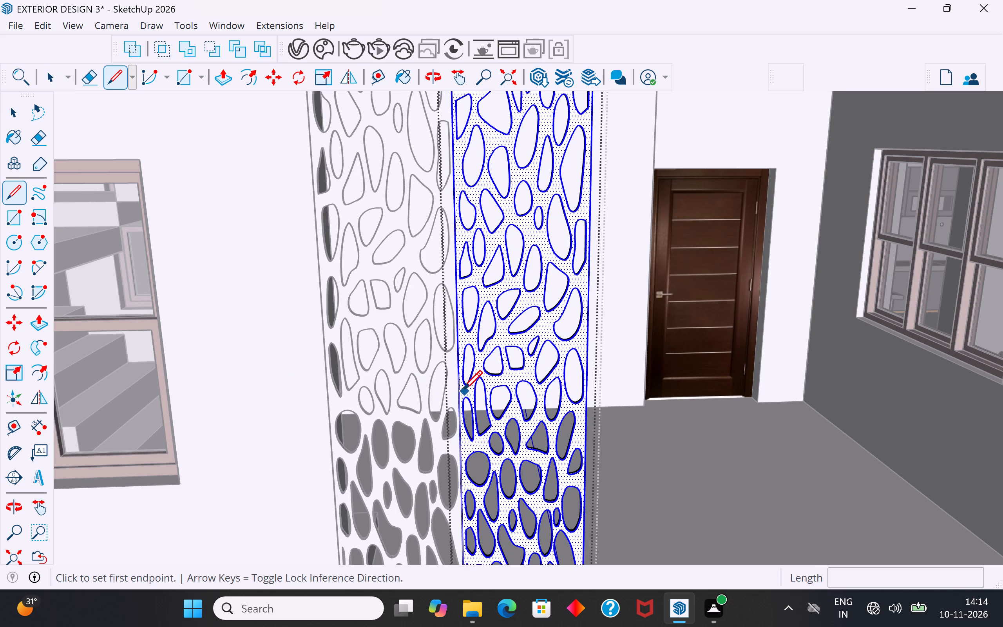
{"action": "scroll", "coordinate": [468, 399], "scroll_direction": "down", "scroll_amount": 10}
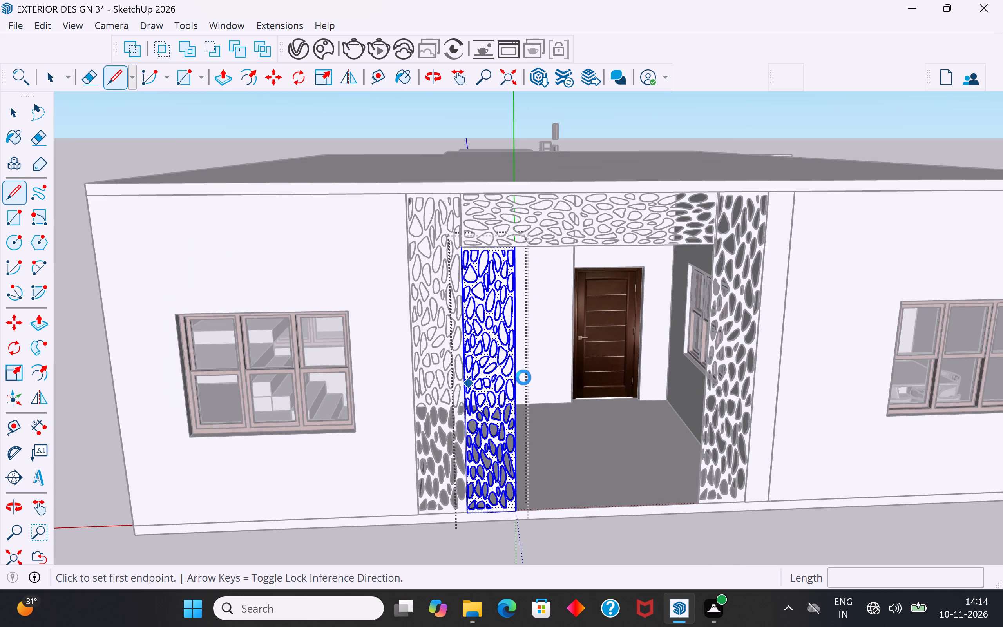
{"action": "scroll", "coordinate": [523, 377], "scroll_direction": "up", "scroll_amount": 17}
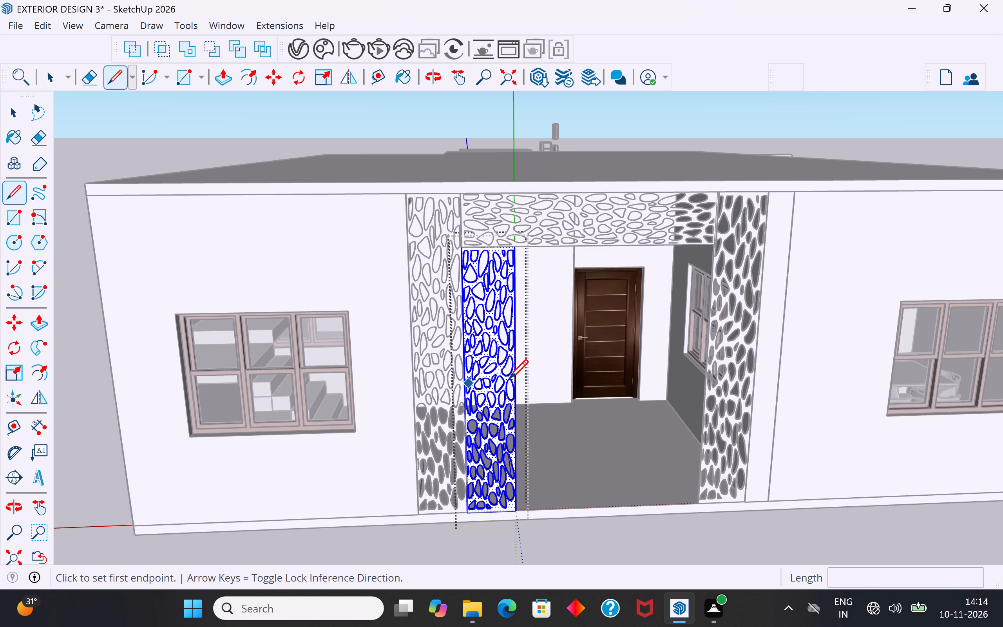
{"action": "scroll", "coordinate": [509, 381], "scroll_direction": "up", "scroll_amount": 10}
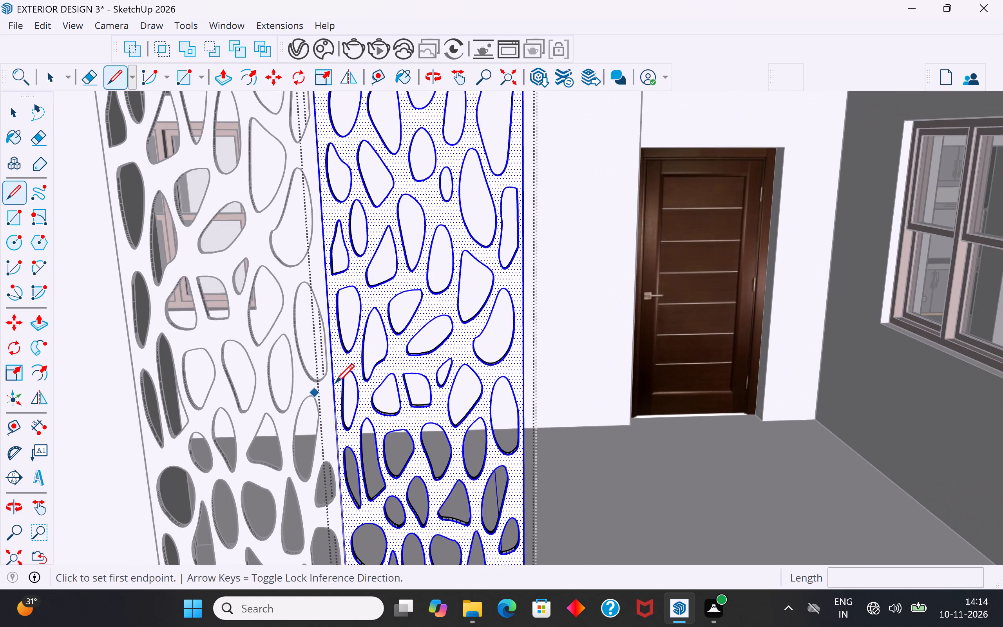
{"action": "left_click", "coordinate": [335, 373]}
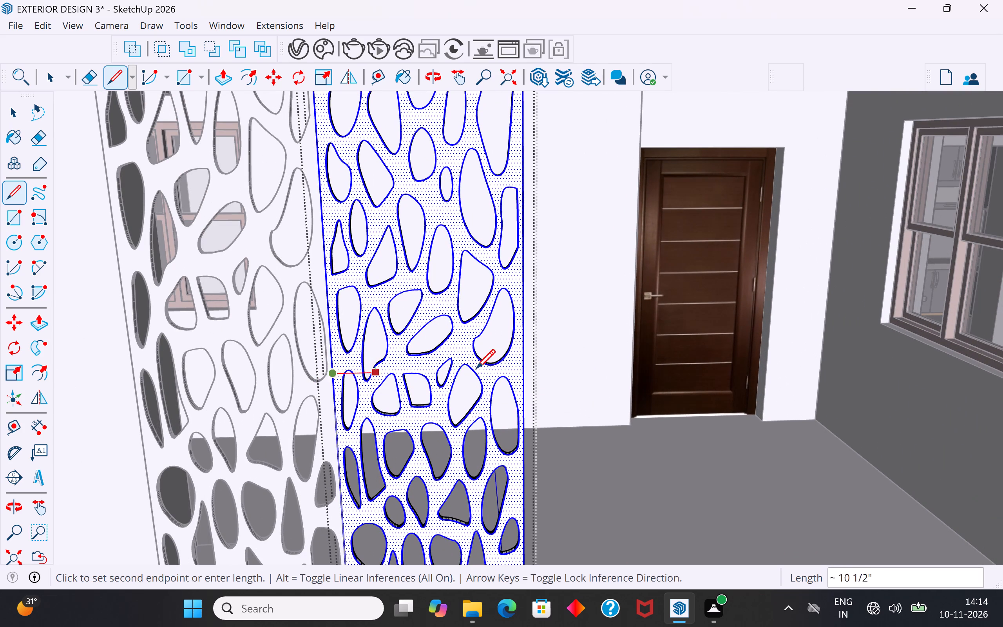
{"action": "left_click", "coordinate": [523, 367]}
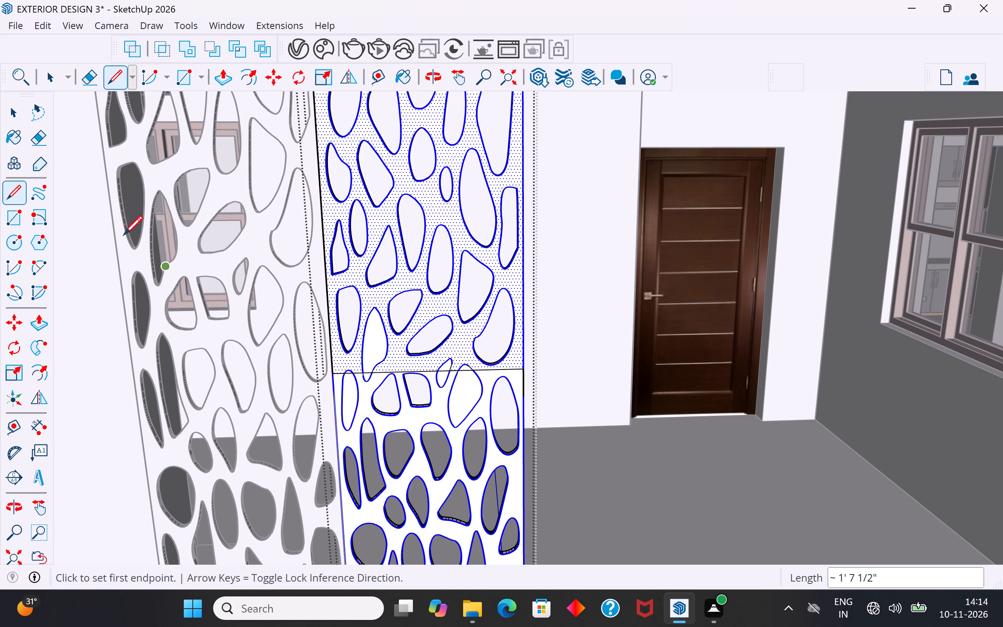
{"action": "left_click", "coordinate": [15, 110]}
Delete the side panel's front and back faces below the dividing line and close the panel's editing.
{"action": "scroll", "coordinate": [506, 436], "scroll_direction": "down", "scroll_amount": 10}
{"action": "middle_click_drag", "start_coordinate": [515, 455], "coordinate": [504, 409]}
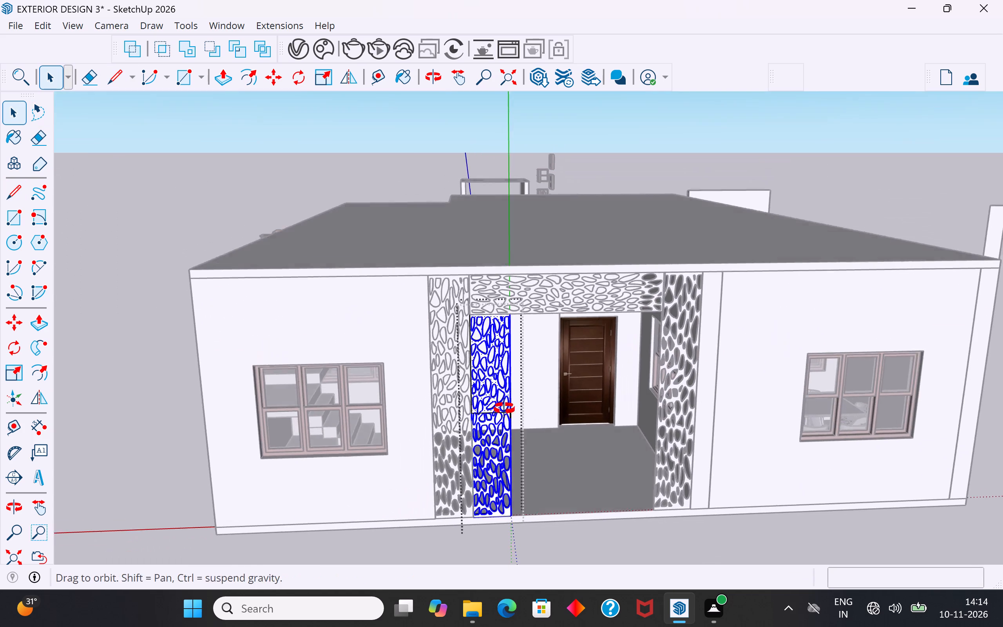
{"action": "middle_click_drag", "start_coordinate": [504, 409], "coordinate": [499, 379]}
{"action": "left_click", "coordinate": [490, 441]}
{"action": "scroll", "coordinate": [446, 315], "scroll_direction": "up", "scroll_amount": 3}
{"action": "scroll", "coordinate": [480, 308], "scroll_direction": "up", "scroll_amount": 10}
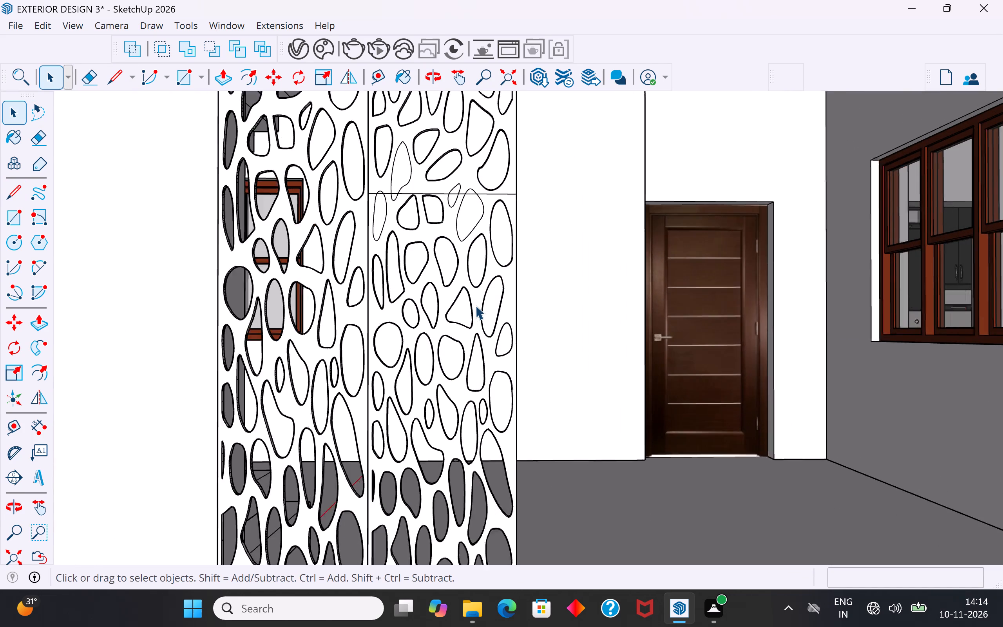
{"action": "scroll", "coordinate": [475, 305], "scroll_direction": "up", "scroll_amount": 1}
{"action": "left_click", "coordinate": [477, 293]}
{"action": "triple_click", "coordinate": [477, 293]}
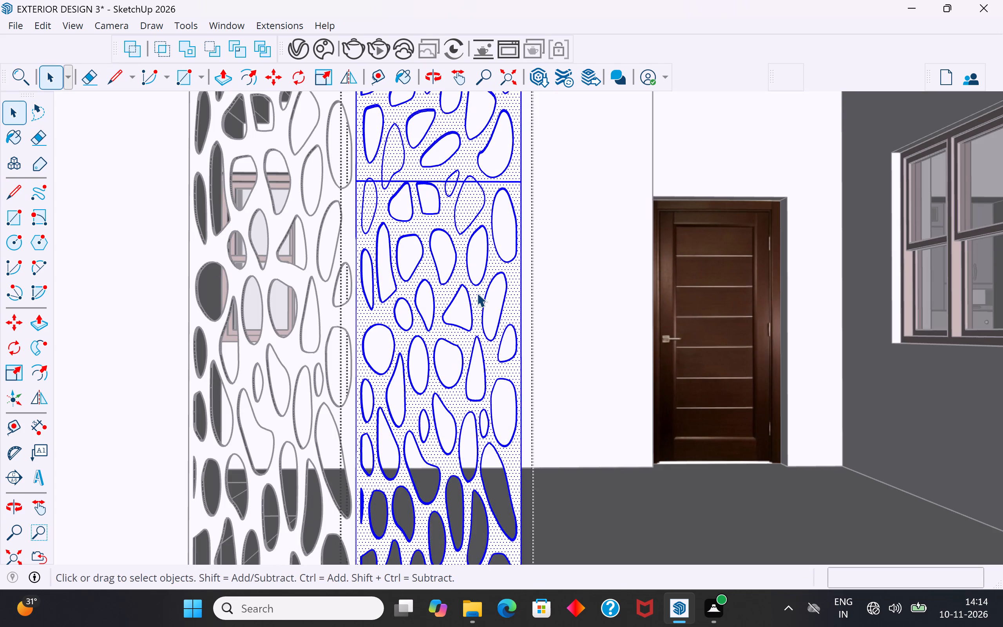
{"action": "left_click", "coordinate": [477, 293]}
{"action": "key", "text": "Delete"}
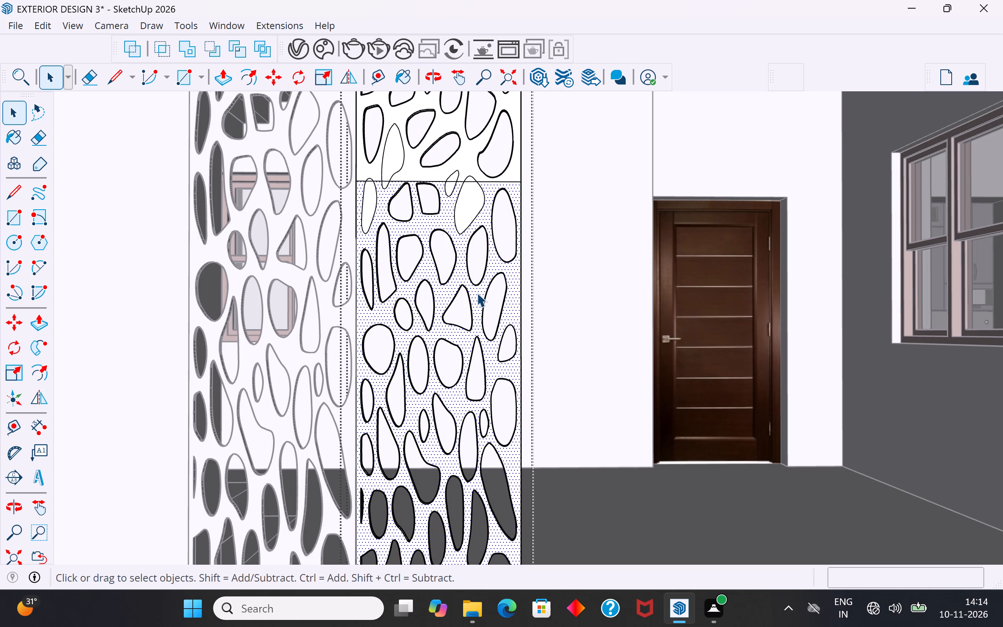
{"action": "left_click", "coordinate": [477, 293]}
{"action": "key", "text": "Delete"}
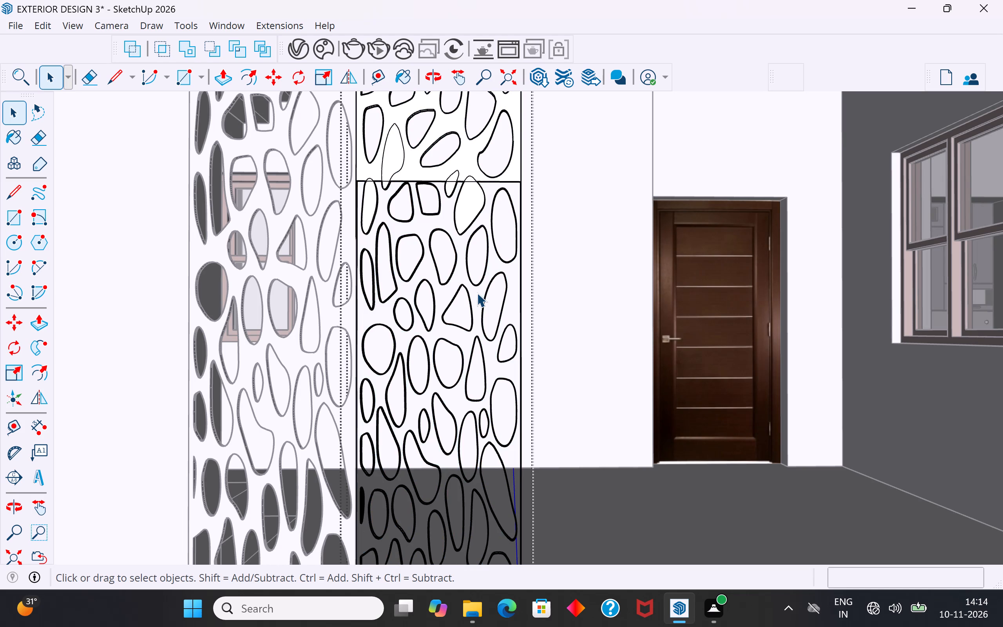
{"action": "scroll", "coordinate": [550, 335], "scroll_direction": "down", "scroll_amount": 6}
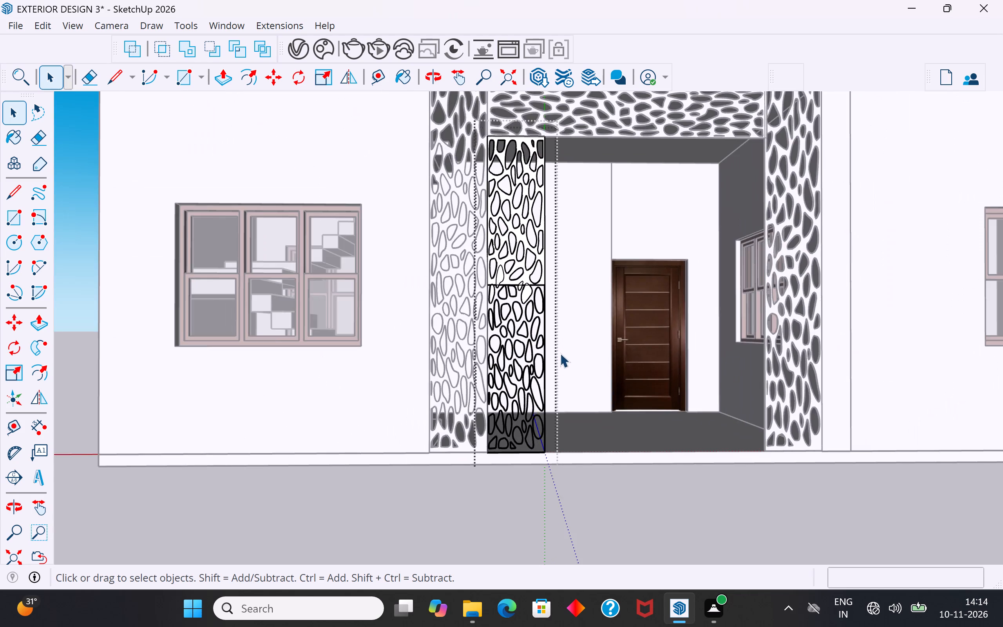
{"action": "middle_click_drag", "start_coordinate": [555, 358], "coordinate": [485, 377]}
{"action": "middle_click_drag", "start_coordinate": [414, 396], "coordinate": [410, 415]}
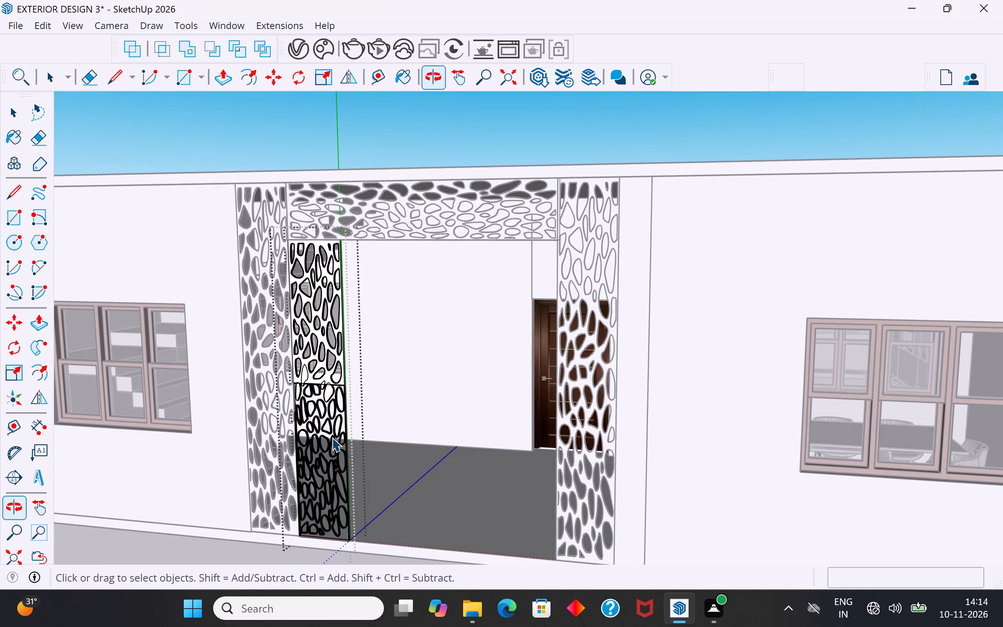
{"action": "scroll", "coordinate": [332, 437], "scroll_direction": "up", "scroll_amount": 12}
{"action": "left_click", "coordinate": [330, 420]}
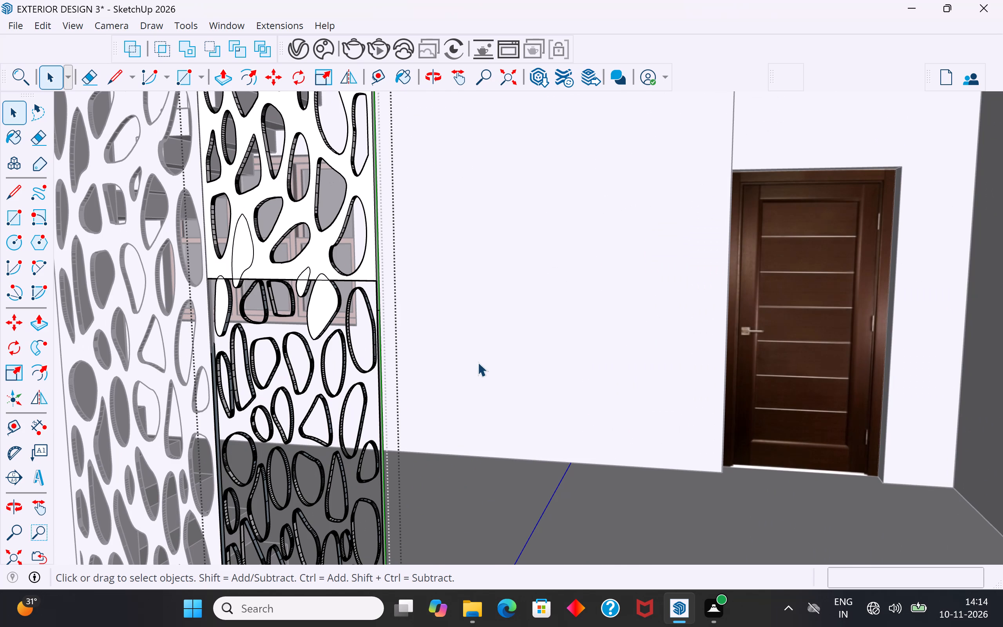
{"action": "scroll", "coordinate": [479, 362], "scroll_direction": "down", "scroll_amount": 9}
{"action": "left_click", "coordinate": [407, 501]}
Move the partly cut side panel about 3' 9 7/16" out from the entrance to stand clear in front of the house.
{"action": "scroll", "coordinate": [478, 436], "scroll_direction": "down", "scroll_amount": 5}
{"action": "middle_click_drag", "start_coordinate": [495, 411], "coordinate": [428, 419]}
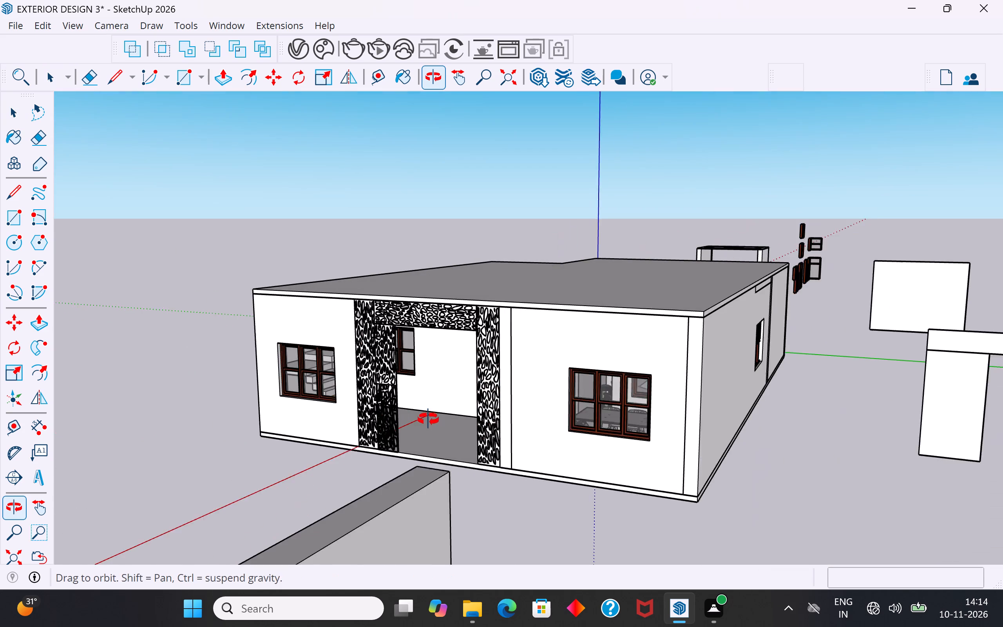
{"action": "middle_click_drag", "start_coordinate": [428, 419], "coordinate": [420, 422]}
{"action": "scroll", "coordinate": [362, 379], "scroll_direction": "up", "scroll_amount": 5}
{"action": "middle_click_drag", "start_coordinate": [400, 410], "coordinate": [360, 439]}
{"action": "scroll", "coordinate": [480, 347], "scroll_direction": "down", "scroll_amount": 3}
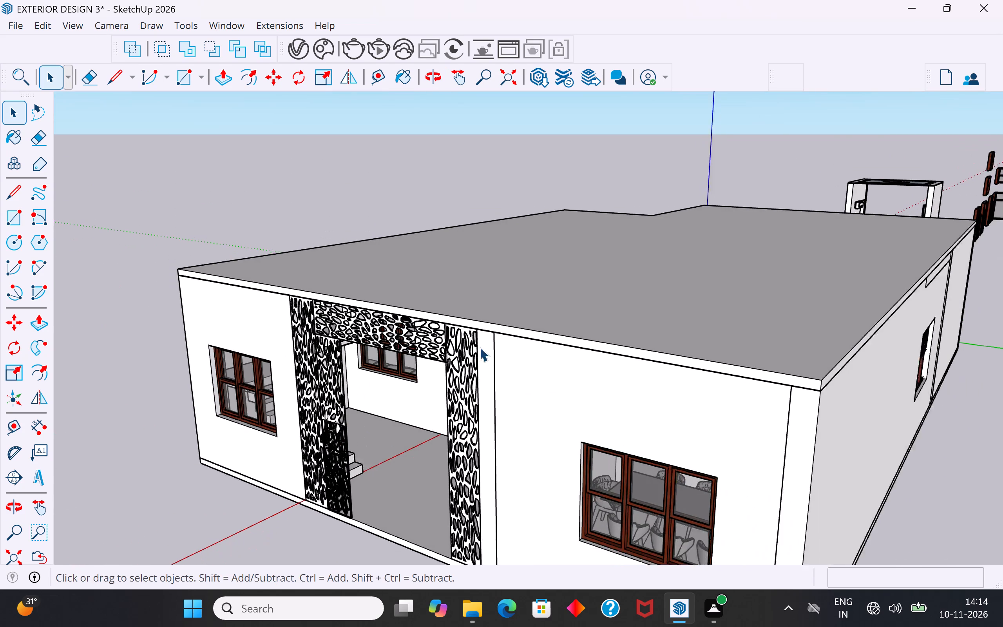
{"action": "scroll", "coordinate": [480, 347], "scroll_direction": "down", "scroll_amount": 1}
{"action": "middle_click_drag", "start_coordinate": [435, 491], "coordinate": [383, 521]}
{"action": "scroll", "coordinate": [328, 464], "scroll_direction": "up", "scroll_amount": 9}
{"action": "left_click", "coordinate": [311, 334]}
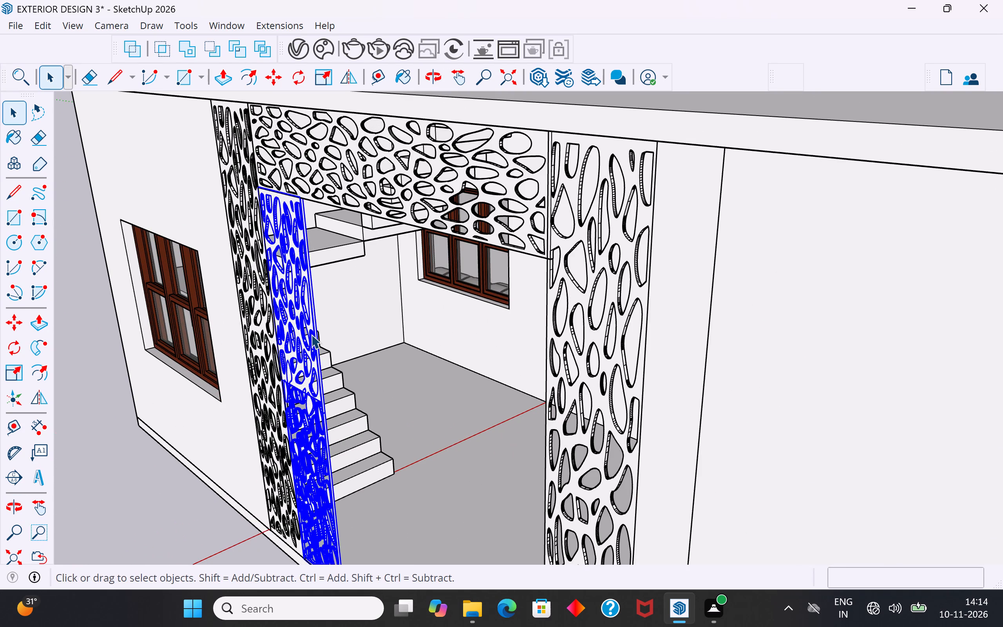
{"action": "key", "text": "m"}
{"action": "scroll", "coordinate": [418, 308], "scroll_direction": "down", "scroll_amount": 5}
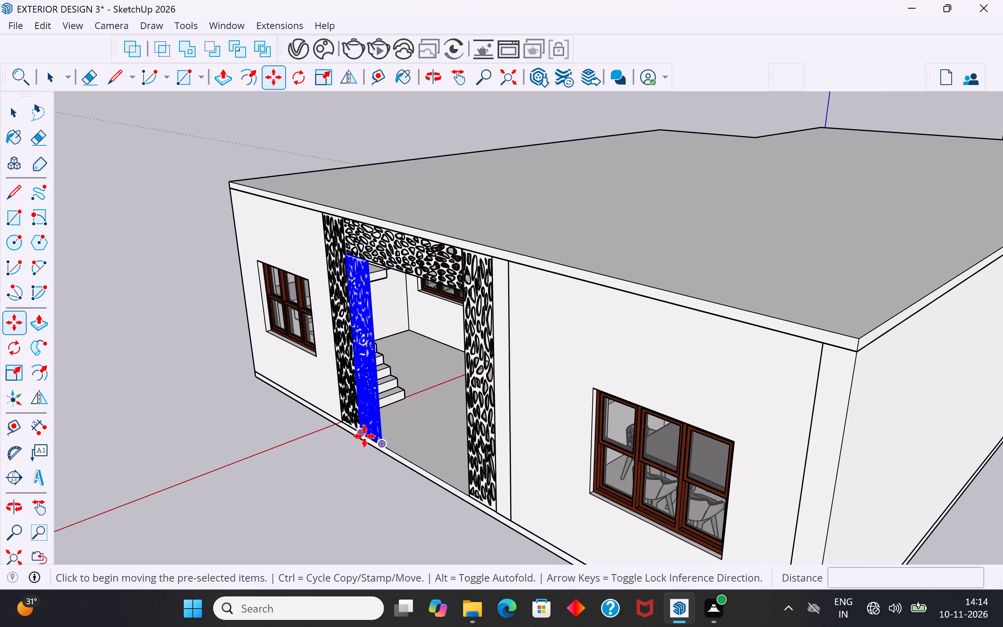
{"action": "left_click", "coordinate": [385, 444]}
{"action": "left_click", "coordinate": [310, 474]}
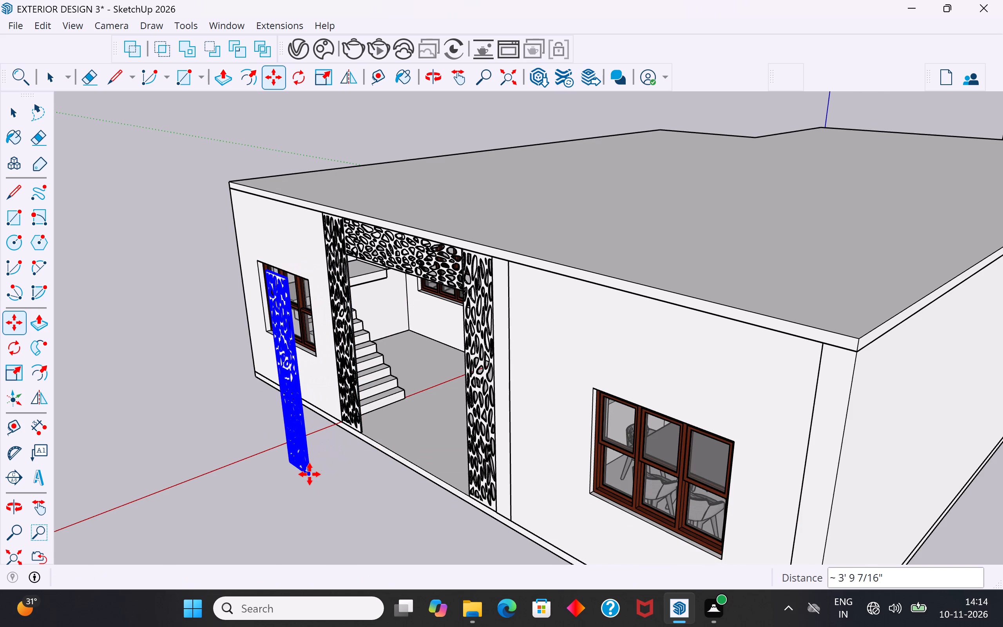
{"action": "left_click", "coordinate": [11, 114]}
{"action": "left_click", "coordinate": [179, 431]}
{"action": "scroll", "coordinate": [279, 467], "scroll_direction": "up", "scroll_amount": 5}
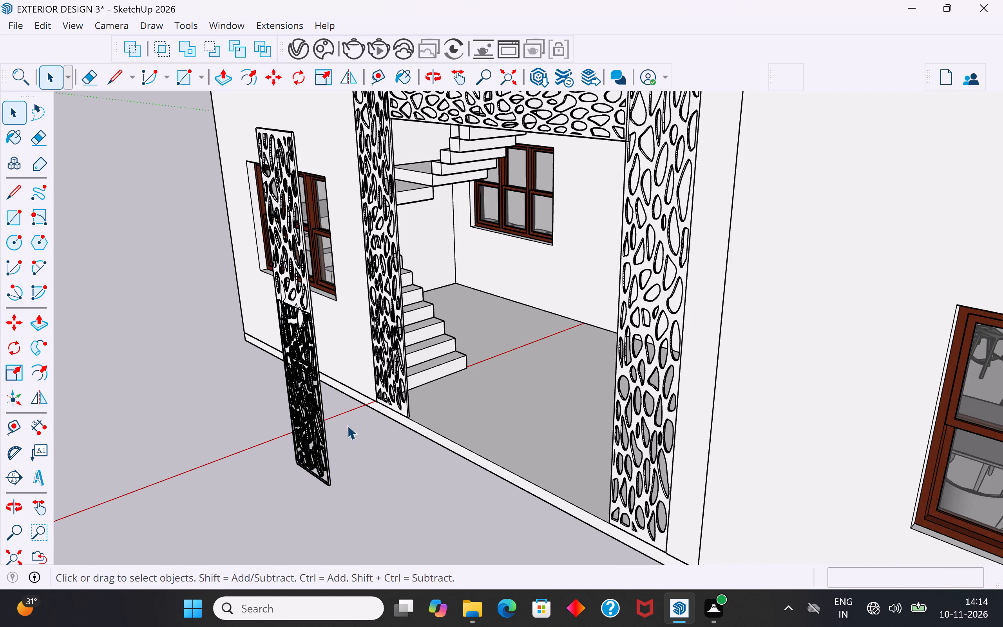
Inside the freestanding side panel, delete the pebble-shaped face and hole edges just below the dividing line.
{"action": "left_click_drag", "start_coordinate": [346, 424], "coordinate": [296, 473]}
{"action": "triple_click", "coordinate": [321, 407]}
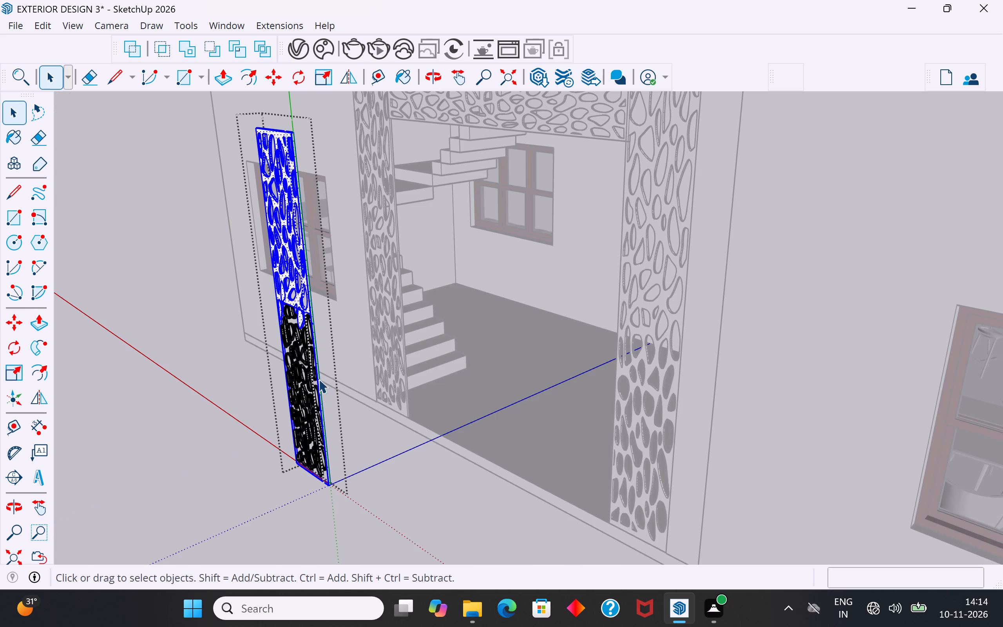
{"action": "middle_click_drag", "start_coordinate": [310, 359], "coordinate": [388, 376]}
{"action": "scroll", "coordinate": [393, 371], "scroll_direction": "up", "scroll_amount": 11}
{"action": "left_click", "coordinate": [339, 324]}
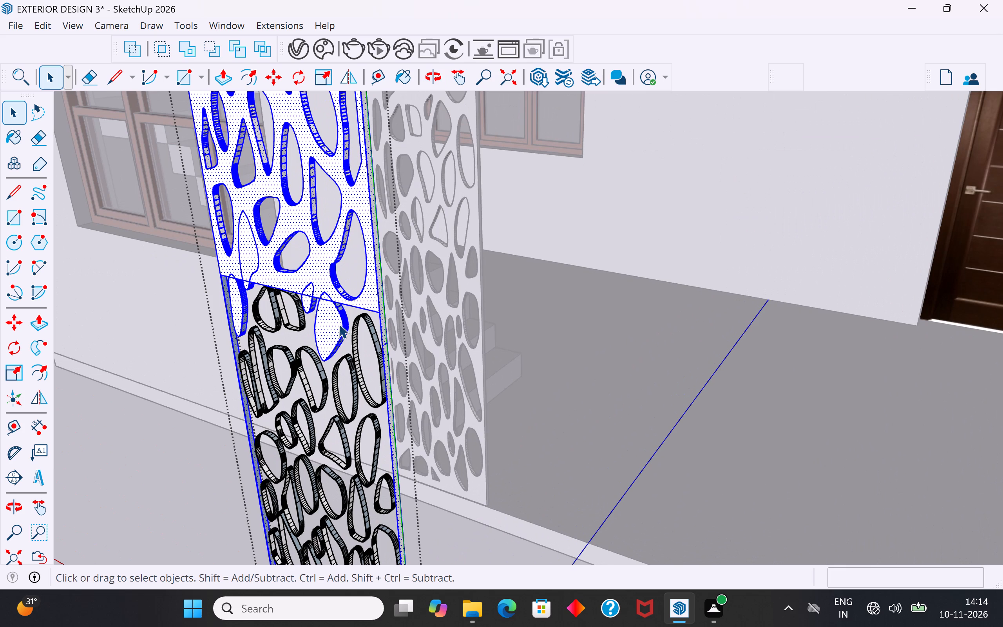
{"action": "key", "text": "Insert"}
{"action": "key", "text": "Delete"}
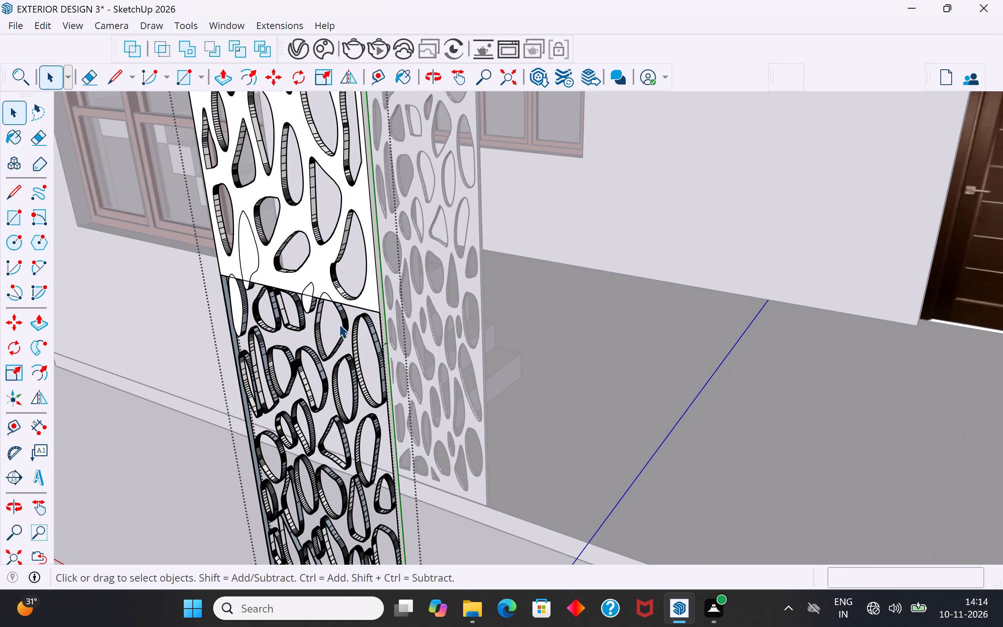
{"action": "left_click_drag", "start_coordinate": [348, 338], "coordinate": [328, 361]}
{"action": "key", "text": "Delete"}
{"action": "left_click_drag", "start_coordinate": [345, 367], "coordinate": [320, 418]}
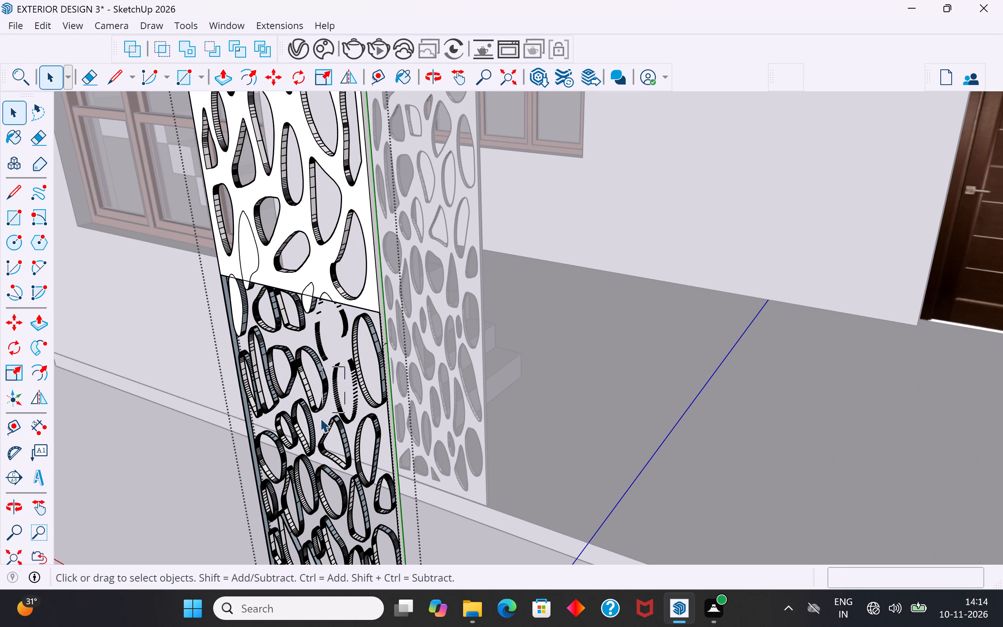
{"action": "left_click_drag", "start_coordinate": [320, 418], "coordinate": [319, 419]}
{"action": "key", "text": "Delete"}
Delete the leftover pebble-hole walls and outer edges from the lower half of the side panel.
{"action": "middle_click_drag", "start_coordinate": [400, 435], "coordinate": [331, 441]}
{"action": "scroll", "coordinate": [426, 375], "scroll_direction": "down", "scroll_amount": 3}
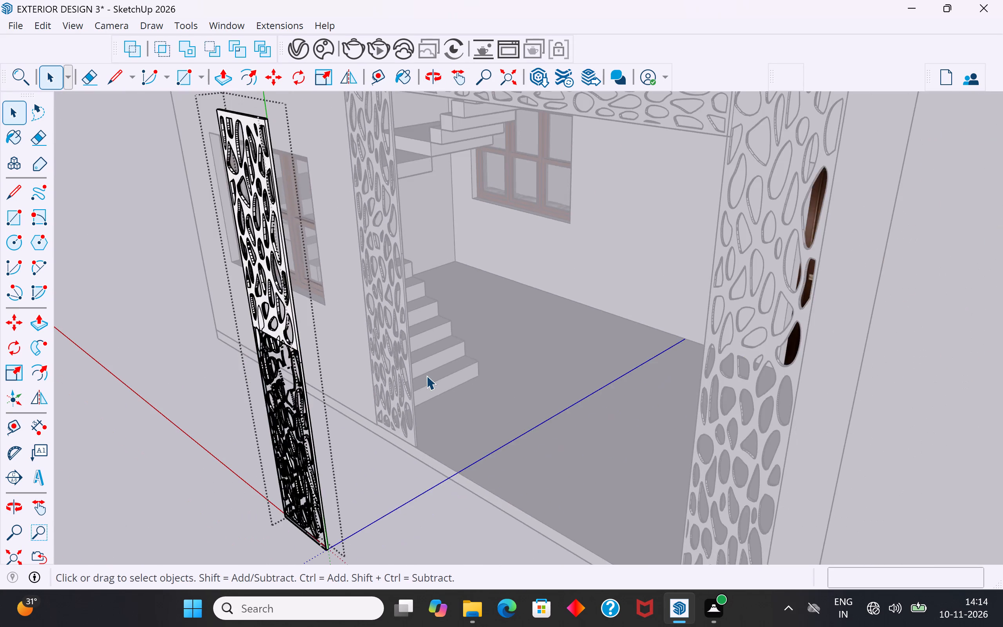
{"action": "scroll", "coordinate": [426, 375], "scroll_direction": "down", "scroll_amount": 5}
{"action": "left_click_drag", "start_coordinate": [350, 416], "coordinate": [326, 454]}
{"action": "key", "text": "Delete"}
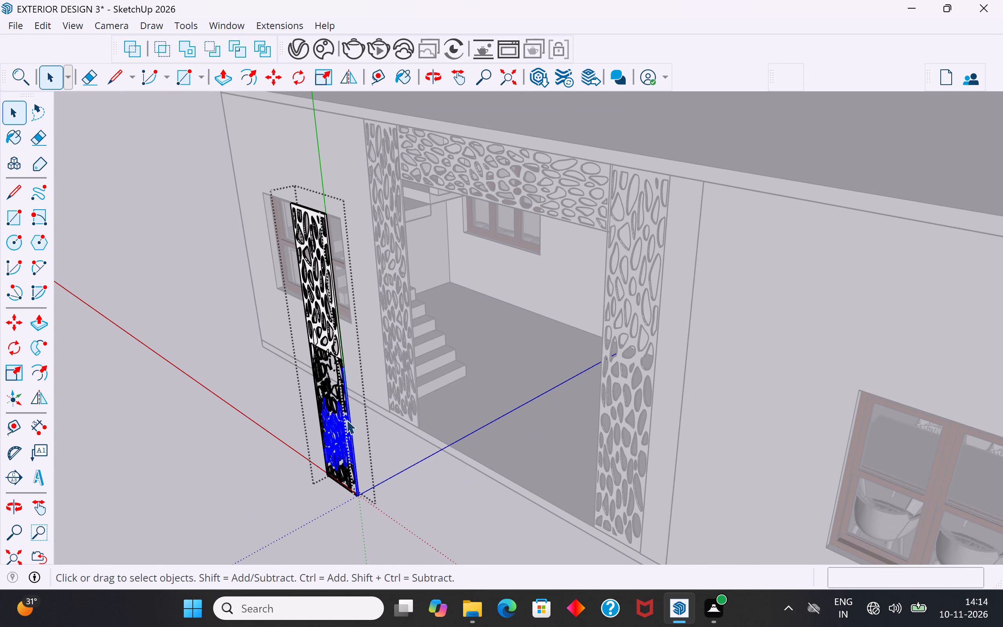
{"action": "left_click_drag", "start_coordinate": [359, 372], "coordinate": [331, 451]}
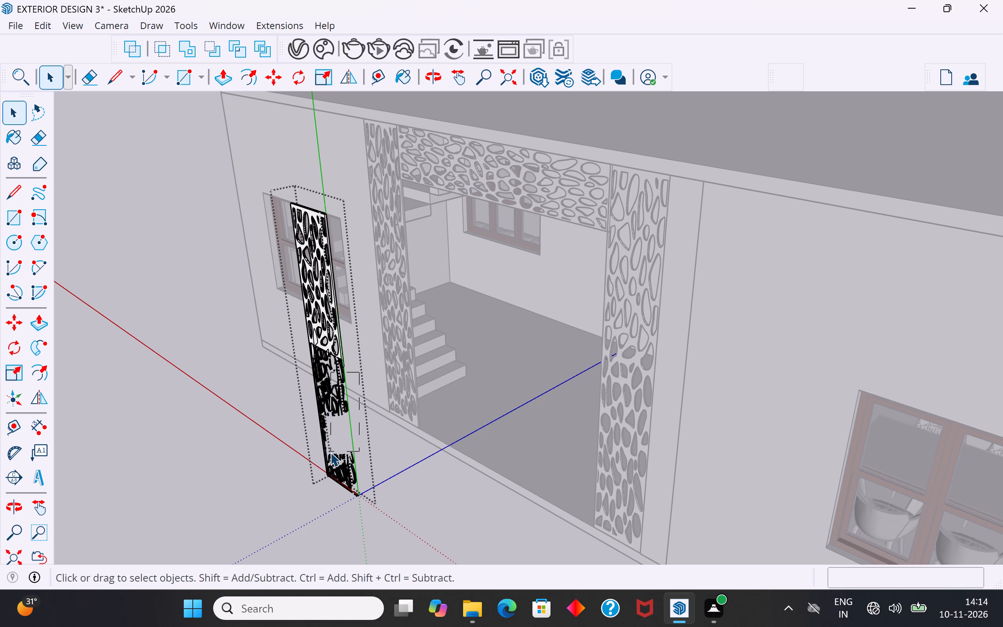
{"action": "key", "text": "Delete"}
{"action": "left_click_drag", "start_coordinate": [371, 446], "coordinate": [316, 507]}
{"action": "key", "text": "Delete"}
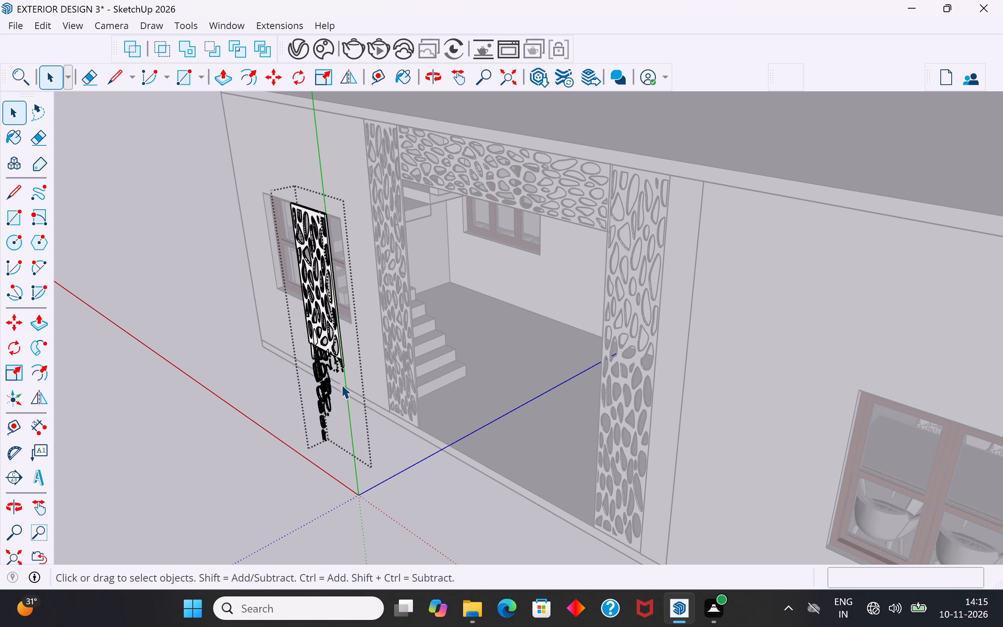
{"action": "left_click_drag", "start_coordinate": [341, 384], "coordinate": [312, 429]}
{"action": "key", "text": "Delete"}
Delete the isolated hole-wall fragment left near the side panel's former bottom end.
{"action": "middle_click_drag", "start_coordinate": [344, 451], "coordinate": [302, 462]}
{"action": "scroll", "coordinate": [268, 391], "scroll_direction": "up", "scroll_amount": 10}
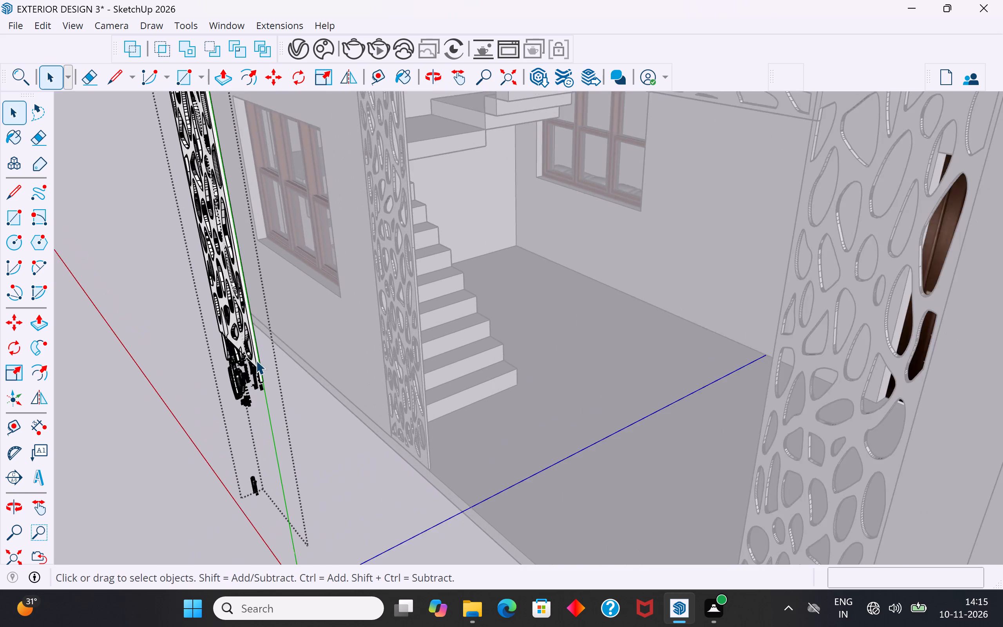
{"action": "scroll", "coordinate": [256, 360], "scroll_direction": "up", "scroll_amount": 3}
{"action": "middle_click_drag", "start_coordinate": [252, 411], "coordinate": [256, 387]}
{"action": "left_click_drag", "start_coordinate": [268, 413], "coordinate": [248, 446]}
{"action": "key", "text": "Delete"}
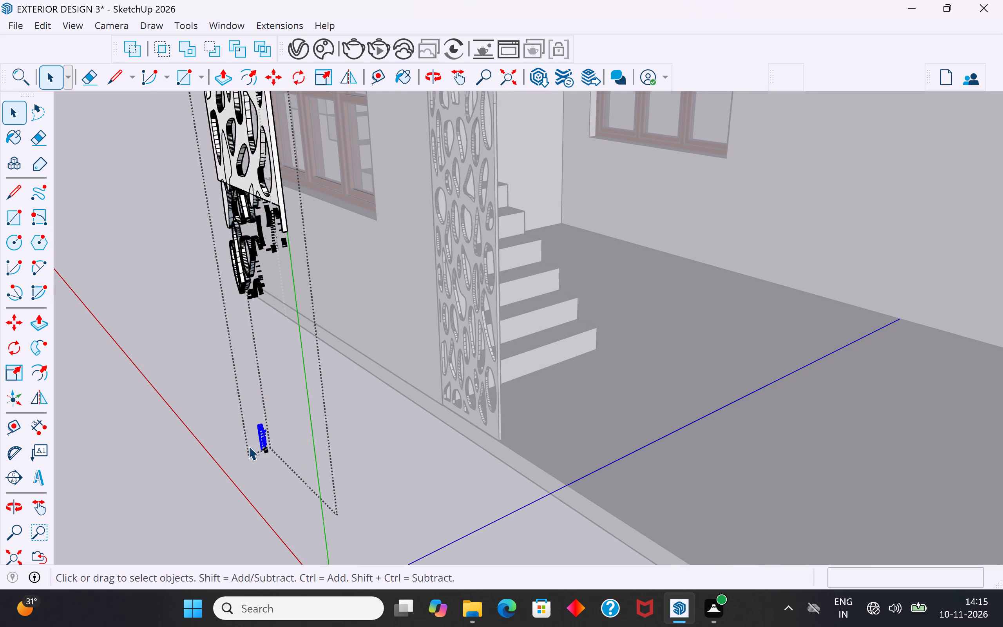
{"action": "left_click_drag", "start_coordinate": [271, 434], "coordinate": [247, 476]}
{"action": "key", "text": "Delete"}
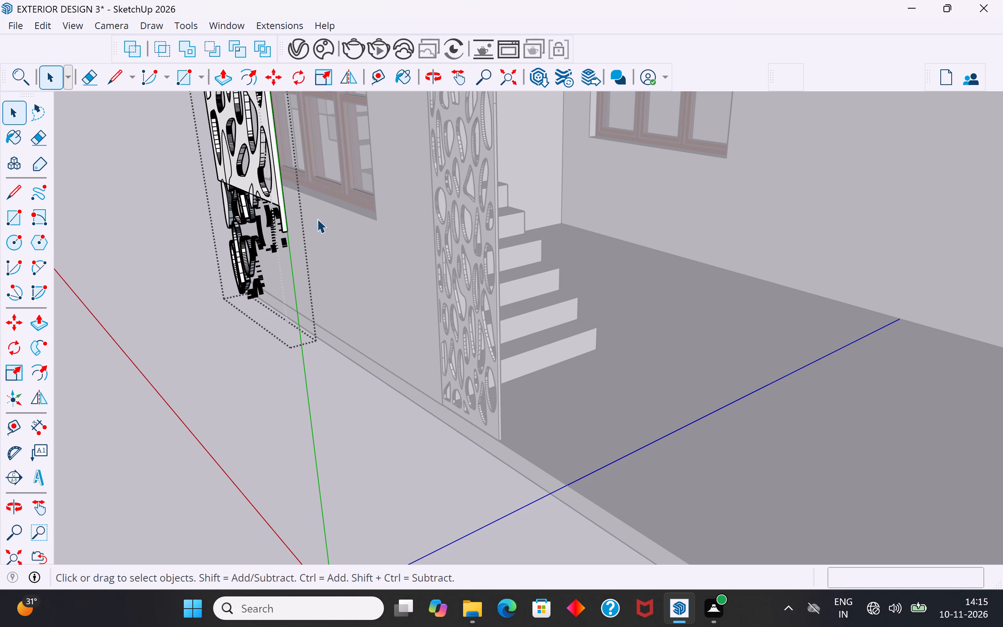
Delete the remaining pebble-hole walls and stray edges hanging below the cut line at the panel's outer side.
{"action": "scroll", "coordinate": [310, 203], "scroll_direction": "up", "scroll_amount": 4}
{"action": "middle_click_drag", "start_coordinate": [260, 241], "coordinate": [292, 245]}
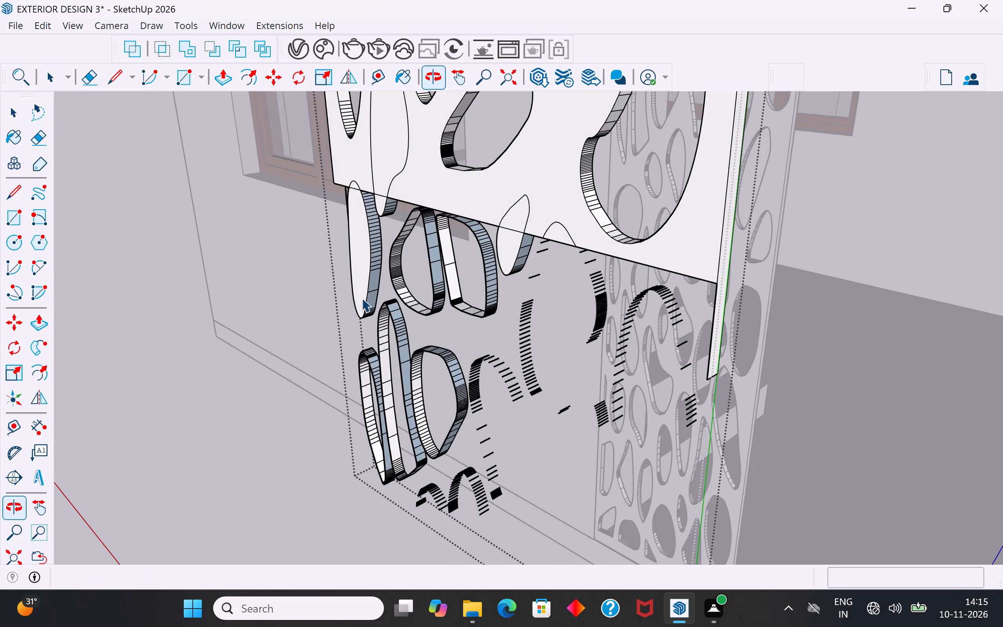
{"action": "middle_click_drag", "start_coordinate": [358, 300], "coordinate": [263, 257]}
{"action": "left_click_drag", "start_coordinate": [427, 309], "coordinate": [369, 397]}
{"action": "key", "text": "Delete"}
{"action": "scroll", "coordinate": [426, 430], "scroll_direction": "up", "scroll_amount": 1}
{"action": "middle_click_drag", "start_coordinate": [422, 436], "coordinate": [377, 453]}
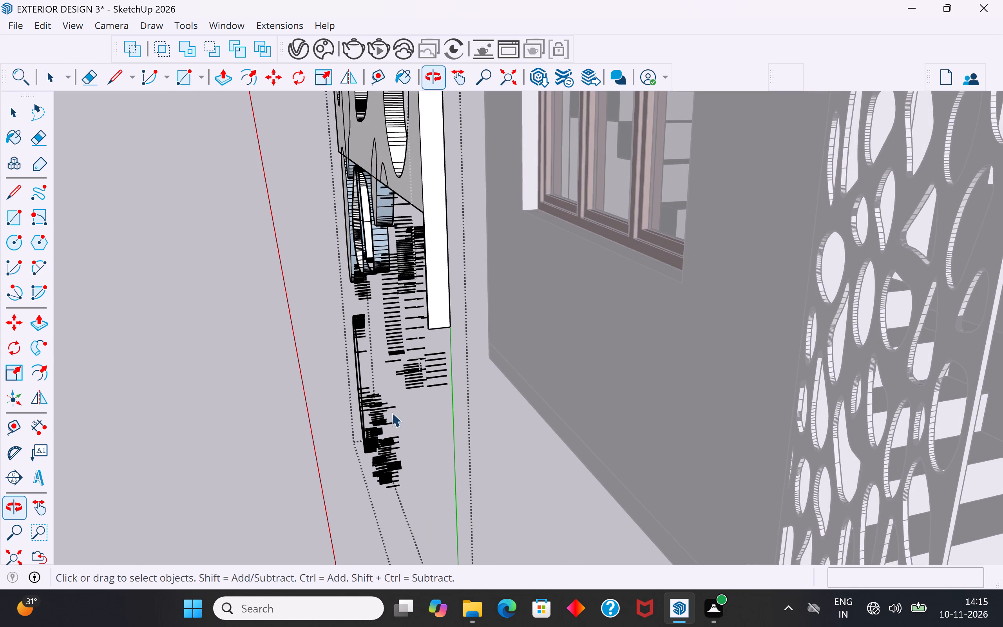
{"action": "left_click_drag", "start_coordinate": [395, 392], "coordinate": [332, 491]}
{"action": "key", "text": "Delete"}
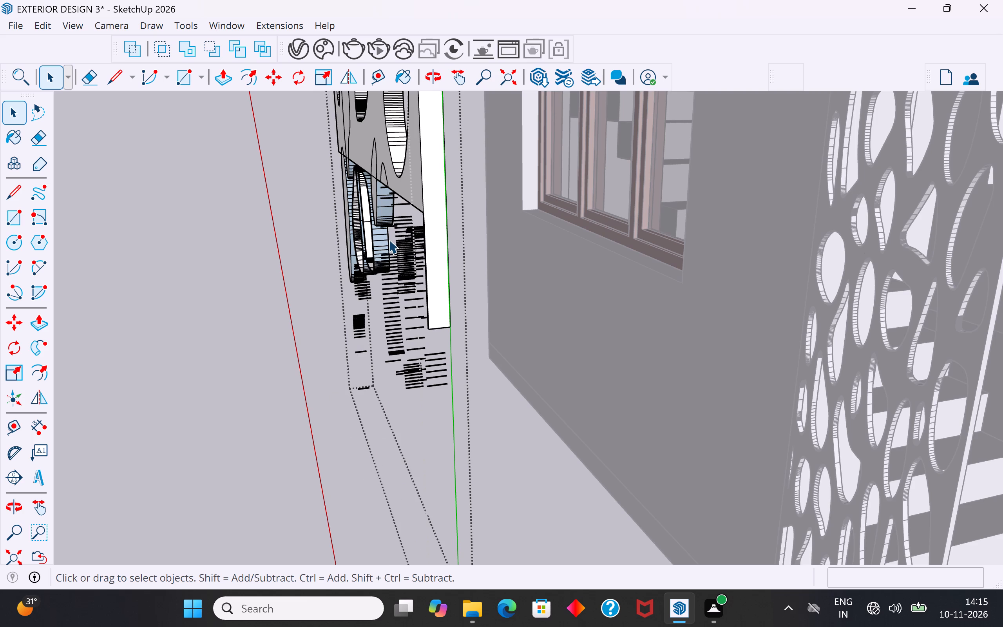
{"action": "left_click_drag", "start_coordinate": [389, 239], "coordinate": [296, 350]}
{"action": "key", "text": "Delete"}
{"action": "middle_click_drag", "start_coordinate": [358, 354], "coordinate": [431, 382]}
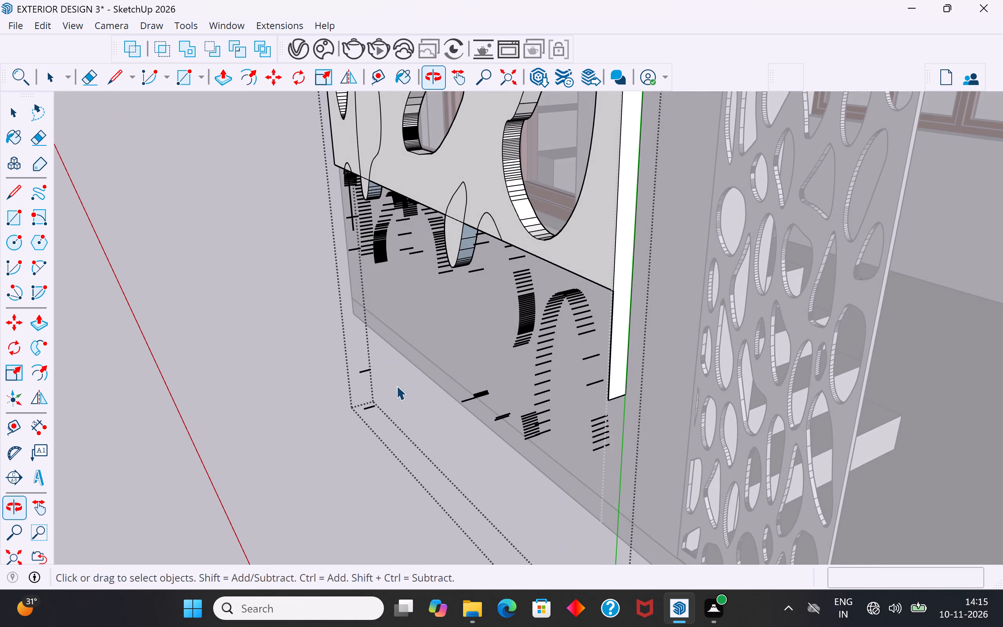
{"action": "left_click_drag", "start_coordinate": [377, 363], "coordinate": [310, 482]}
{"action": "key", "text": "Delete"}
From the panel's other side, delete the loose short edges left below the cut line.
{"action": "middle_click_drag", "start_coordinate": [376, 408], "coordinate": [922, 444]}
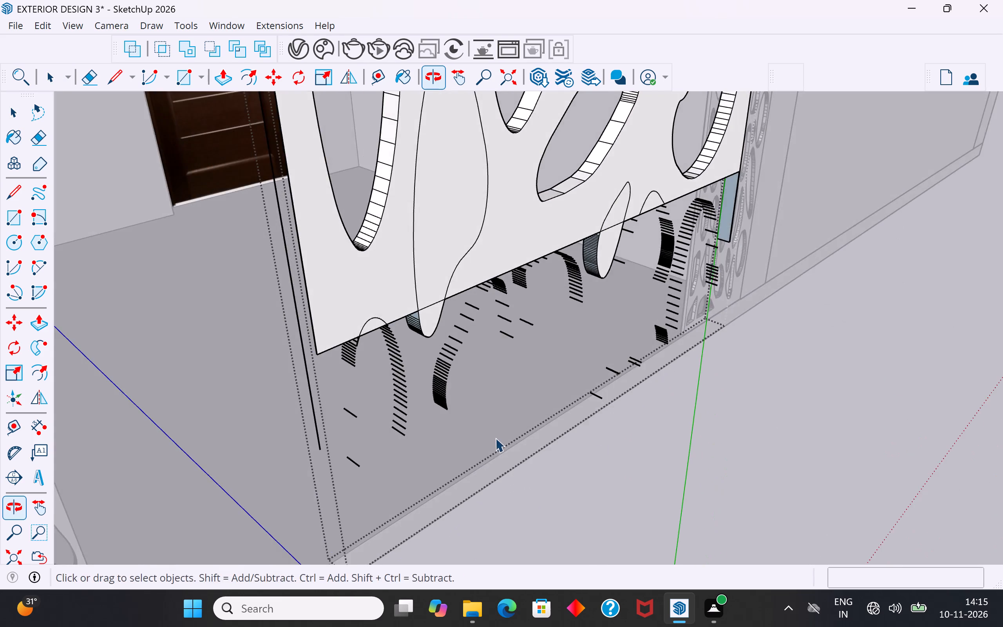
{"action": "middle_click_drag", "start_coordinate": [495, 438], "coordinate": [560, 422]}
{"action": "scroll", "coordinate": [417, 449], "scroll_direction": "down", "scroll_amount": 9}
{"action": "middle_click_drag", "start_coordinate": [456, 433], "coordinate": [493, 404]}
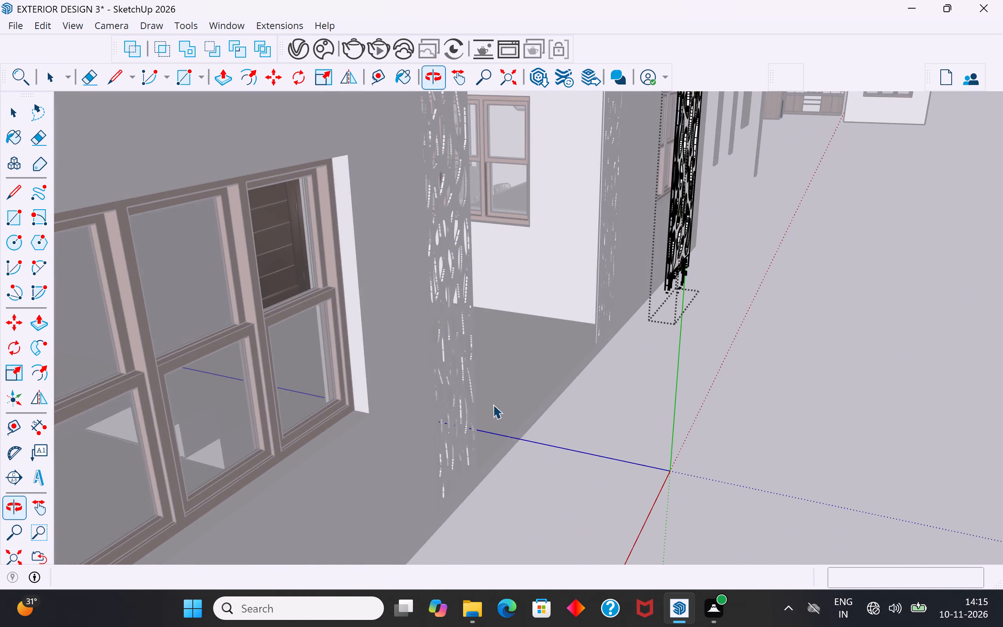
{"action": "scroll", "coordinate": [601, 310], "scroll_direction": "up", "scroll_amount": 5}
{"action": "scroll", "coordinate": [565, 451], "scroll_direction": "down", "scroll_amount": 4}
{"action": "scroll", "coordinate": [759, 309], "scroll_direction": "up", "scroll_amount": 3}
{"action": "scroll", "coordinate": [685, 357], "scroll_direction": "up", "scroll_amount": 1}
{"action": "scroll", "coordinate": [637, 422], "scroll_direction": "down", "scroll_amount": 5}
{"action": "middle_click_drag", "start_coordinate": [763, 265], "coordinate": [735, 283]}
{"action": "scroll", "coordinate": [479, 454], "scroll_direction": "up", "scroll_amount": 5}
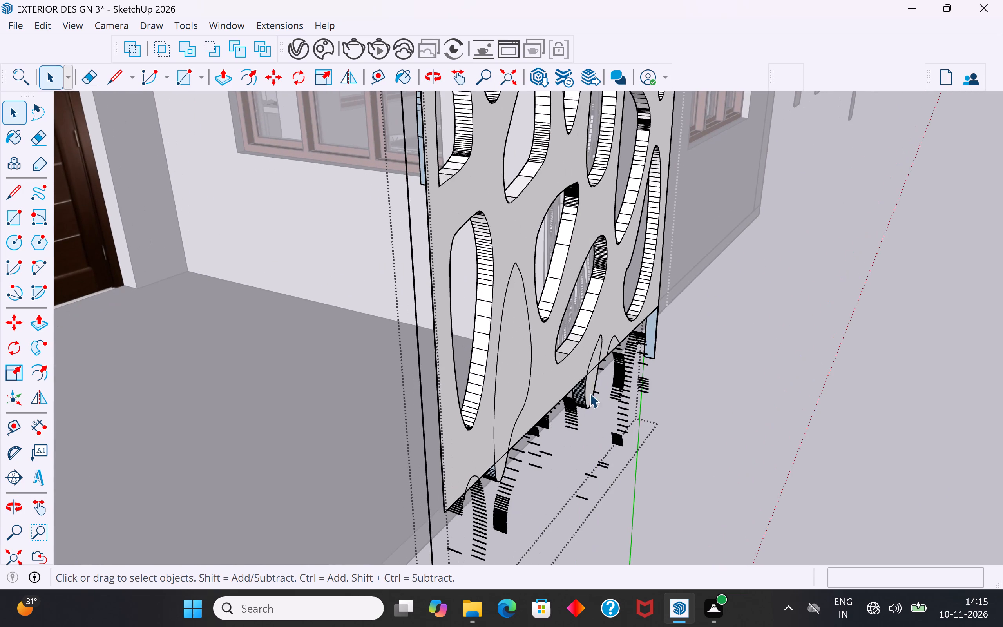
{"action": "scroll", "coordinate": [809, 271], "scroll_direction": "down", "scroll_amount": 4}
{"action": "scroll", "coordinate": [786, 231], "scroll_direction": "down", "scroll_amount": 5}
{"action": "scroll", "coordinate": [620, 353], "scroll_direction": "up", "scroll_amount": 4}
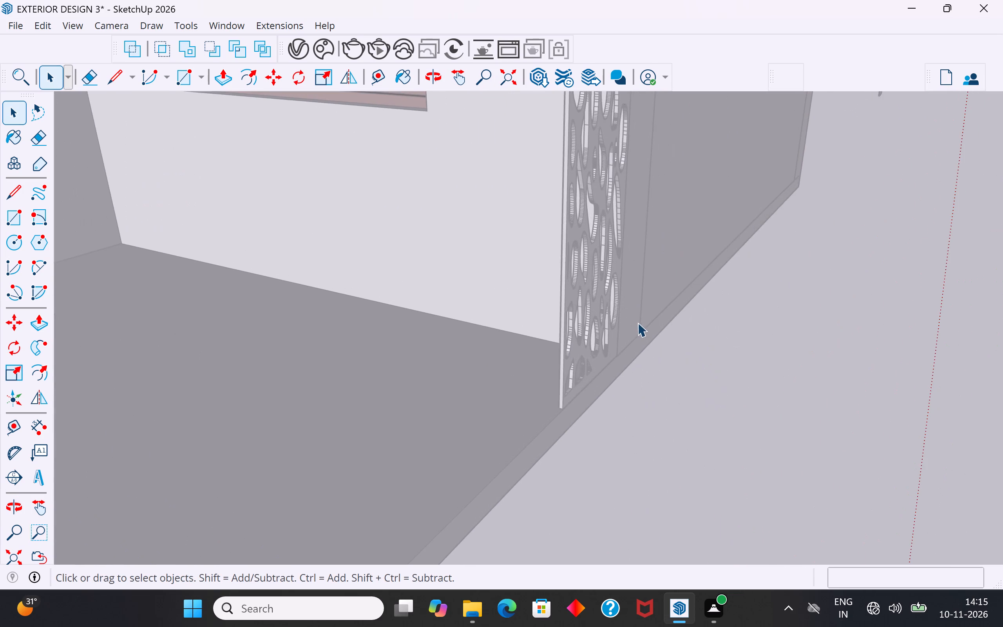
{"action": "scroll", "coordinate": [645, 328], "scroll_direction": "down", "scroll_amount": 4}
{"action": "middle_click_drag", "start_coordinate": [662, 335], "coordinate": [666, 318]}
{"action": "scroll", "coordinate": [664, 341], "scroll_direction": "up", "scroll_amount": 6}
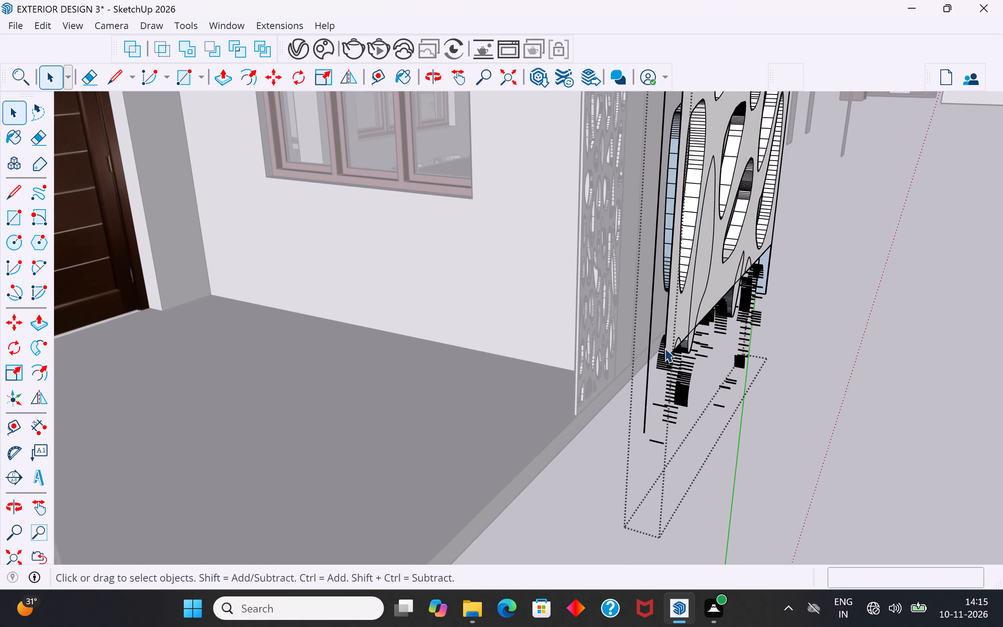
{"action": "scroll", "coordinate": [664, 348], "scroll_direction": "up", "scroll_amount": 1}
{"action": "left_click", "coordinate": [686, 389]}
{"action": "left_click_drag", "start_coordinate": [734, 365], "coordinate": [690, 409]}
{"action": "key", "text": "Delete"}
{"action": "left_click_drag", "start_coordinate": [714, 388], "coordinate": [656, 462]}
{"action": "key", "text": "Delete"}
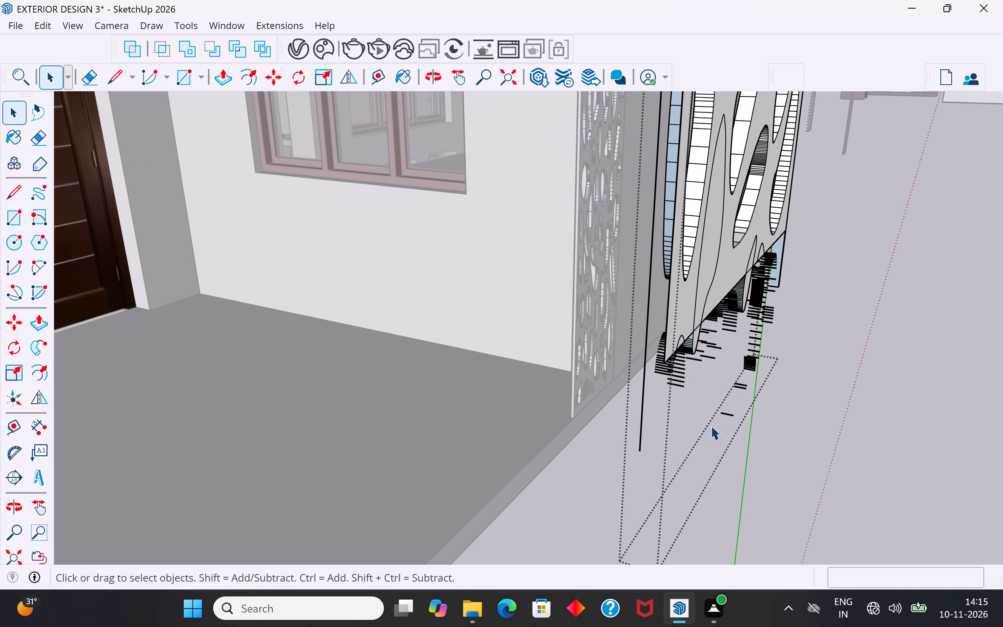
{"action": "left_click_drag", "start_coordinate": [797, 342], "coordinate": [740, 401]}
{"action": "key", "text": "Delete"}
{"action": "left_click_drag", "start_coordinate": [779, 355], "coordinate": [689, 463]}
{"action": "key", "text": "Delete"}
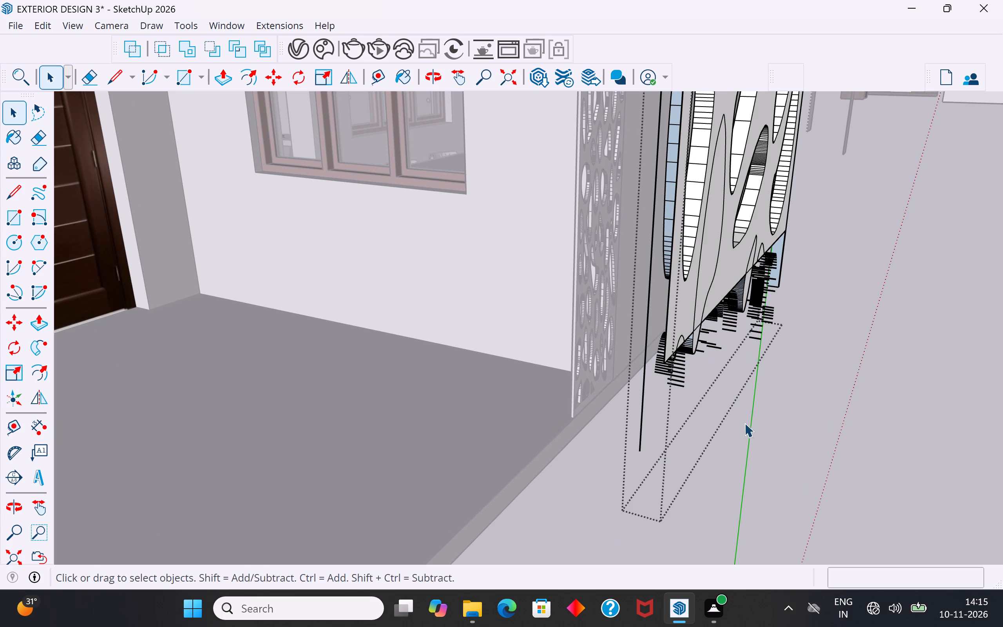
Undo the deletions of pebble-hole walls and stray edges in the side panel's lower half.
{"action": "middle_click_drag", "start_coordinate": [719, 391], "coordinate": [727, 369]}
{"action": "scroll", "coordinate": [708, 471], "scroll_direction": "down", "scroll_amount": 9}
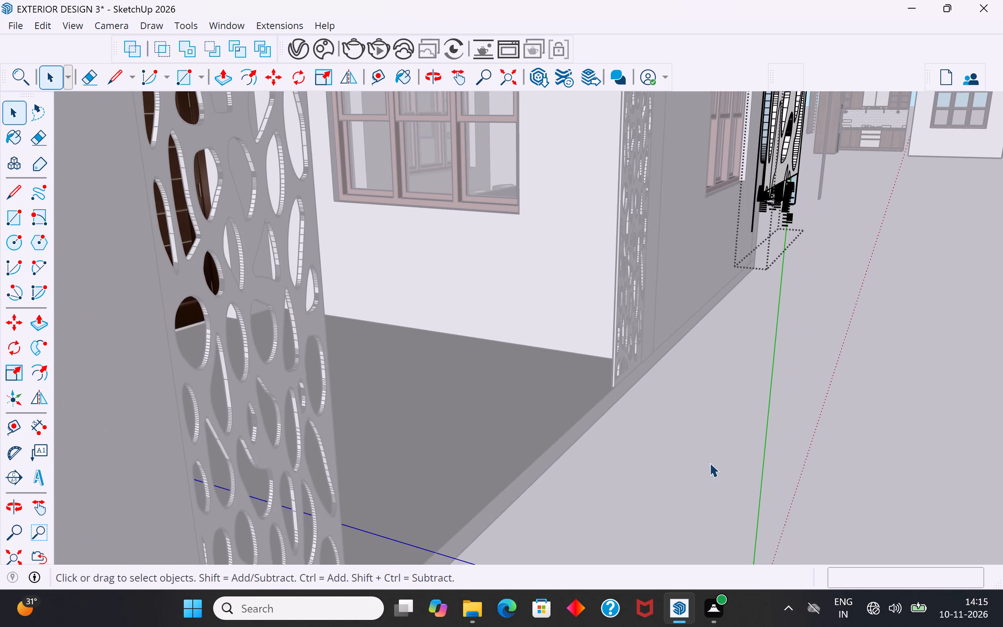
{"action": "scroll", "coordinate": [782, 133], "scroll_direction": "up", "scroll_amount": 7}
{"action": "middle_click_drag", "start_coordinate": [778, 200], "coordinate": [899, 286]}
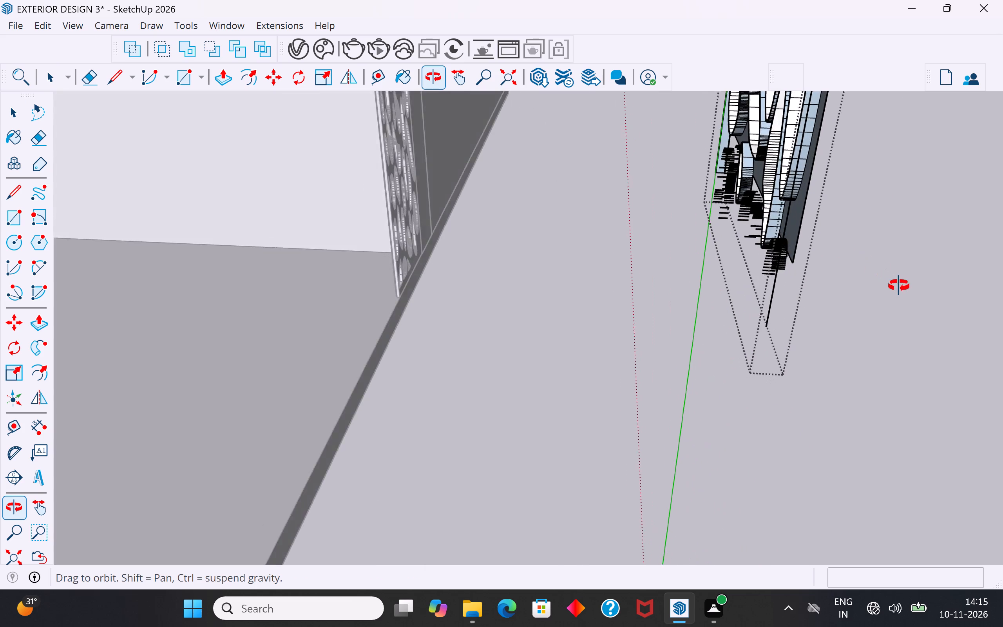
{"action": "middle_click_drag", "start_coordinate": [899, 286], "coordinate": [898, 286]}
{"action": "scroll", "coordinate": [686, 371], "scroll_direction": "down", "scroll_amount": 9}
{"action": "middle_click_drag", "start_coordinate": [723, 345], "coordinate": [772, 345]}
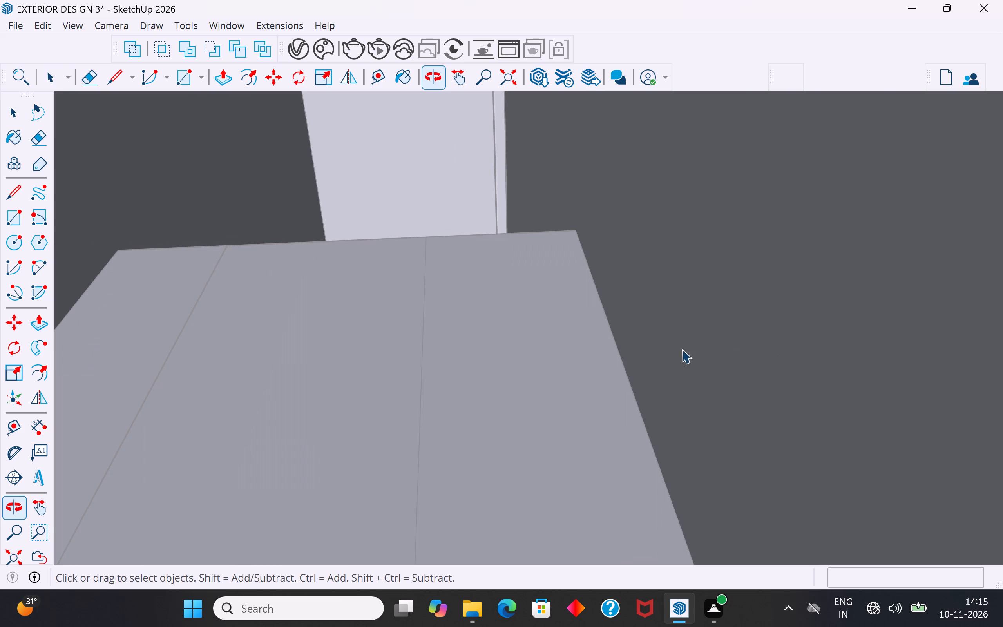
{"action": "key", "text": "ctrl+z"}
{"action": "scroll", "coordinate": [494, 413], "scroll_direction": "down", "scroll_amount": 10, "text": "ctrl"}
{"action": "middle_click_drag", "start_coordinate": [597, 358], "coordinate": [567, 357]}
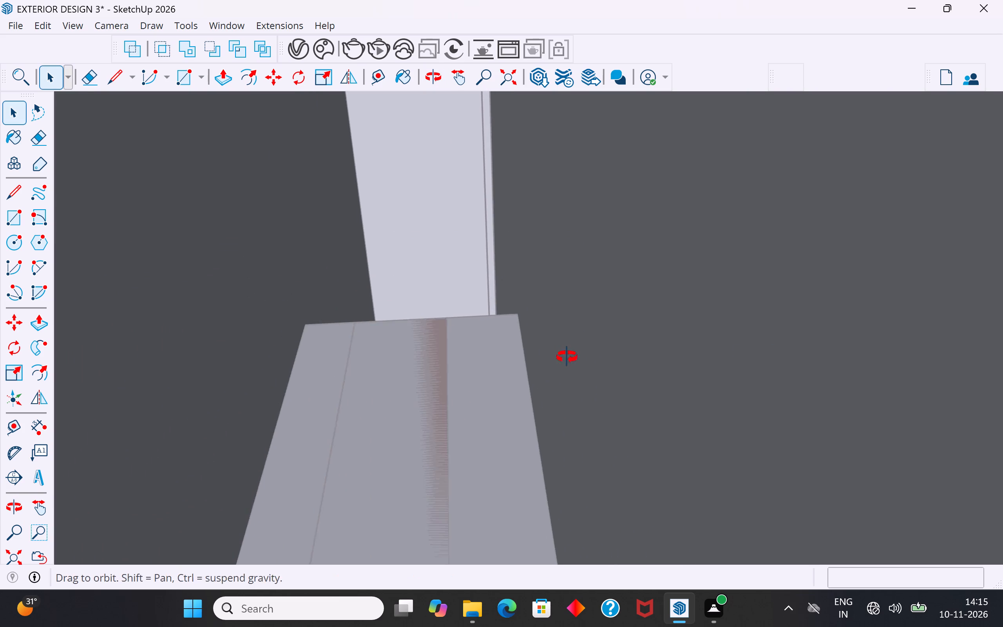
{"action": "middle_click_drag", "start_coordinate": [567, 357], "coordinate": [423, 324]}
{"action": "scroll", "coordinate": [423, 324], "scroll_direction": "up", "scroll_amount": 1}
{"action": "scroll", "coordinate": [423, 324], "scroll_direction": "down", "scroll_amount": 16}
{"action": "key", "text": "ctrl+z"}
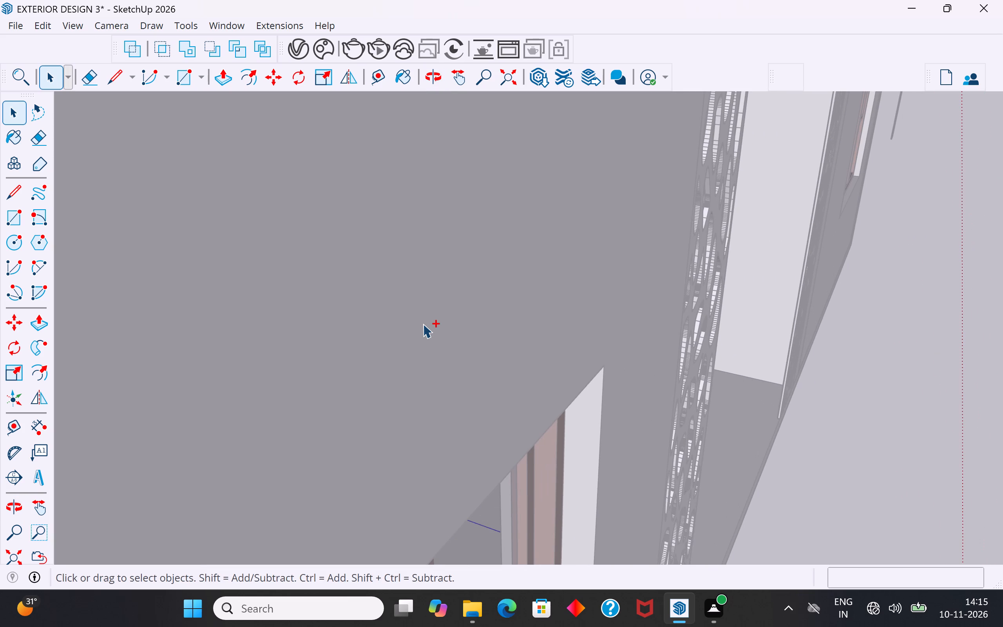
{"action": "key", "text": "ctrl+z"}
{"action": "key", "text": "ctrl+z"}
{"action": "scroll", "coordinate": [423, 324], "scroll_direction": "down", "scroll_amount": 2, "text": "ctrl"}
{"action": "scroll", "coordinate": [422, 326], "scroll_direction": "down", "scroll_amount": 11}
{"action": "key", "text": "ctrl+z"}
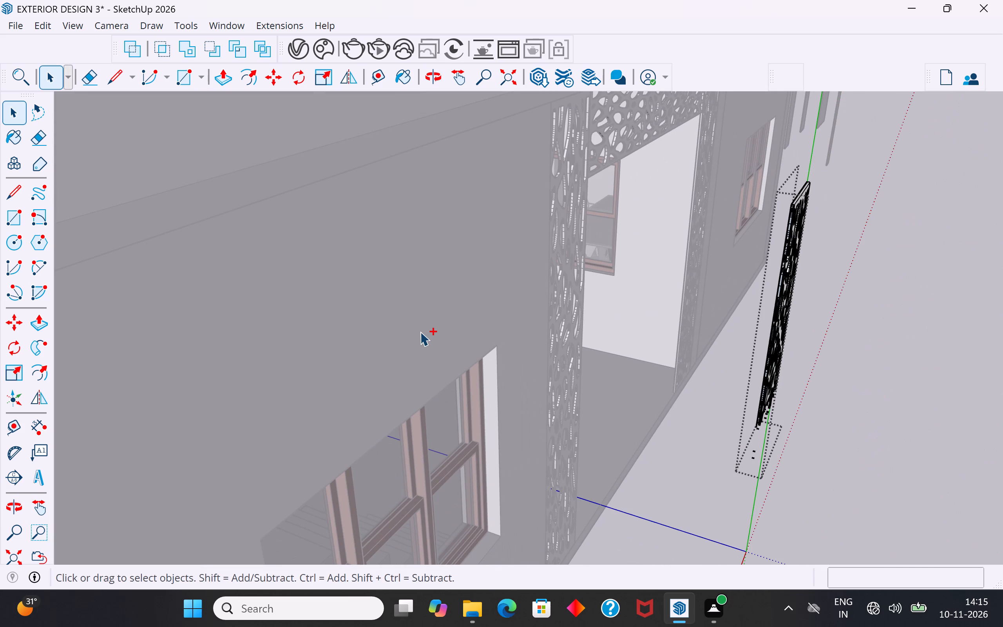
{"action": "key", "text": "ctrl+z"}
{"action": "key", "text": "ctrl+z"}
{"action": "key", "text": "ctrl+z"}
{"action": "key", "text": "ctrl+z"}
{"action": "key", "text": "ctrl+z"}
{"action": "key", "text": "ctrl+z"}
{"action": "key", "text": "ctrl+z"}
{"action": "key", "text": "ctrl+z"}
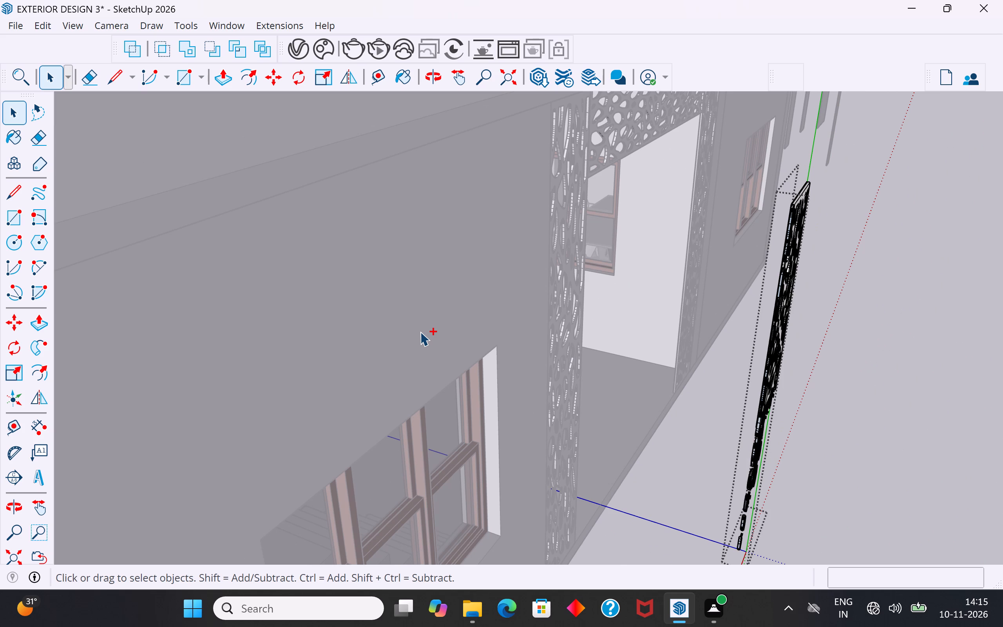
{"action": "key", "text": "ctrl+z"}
Undo back past the panel's move and lower-face deletions, keeping the dividing line, and close the panel's editing.
{"action": "middle_click_drag", "start_coordinate": [592, 364], "coordinate": [473, 341]}
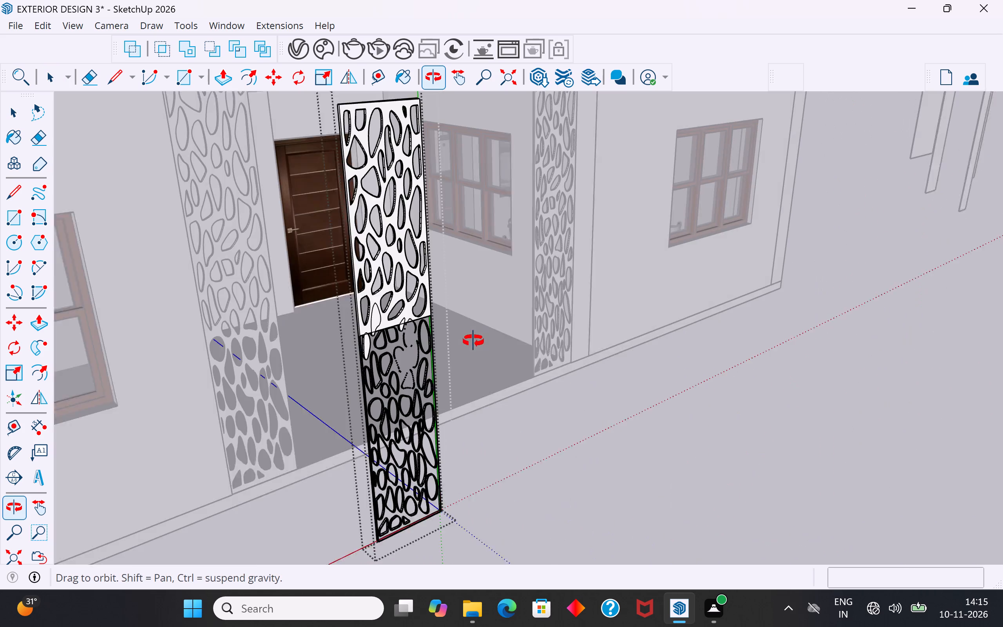
{"action": "middle_click_drag", "start_coordinate": [473, 341], "coordinate": [472, 341]}
{"action": "key", "text": "ctrl+z"}
{"action": "key", "text": "ctrl+z"}
{"action": "key", "text": "ctrl+z"}
{"action": "key", "text": "ctrl+z"}
{"action": "key", "text": "ctrl+z"}
{"action": "key", "text": "ctrl+z"}
{"action": "key", "text": "ctrl+z"}
{"action": "key", "text": "ctrl+z"}
{"action": "key", "text": "ctrl+z"}
{"action": "key", "text": "ctrl+z"}
{"action": "key", "text": "ctrl+z"}
{"action": "key", "text": "ctrl+z"}
{"action": "key", "text": "ctrl+z"}
{"action": "key", "text": "ctrl+z"}
{"action": "key", "text": "ctrl+z"}
{"action": "key", "text": "ctrl+z"}
{"action": "key", "text": "ctrl+z"}
{"action": "key", "text": "ctrl+z"}
{"action": "key", "text": "ctrl+z"}
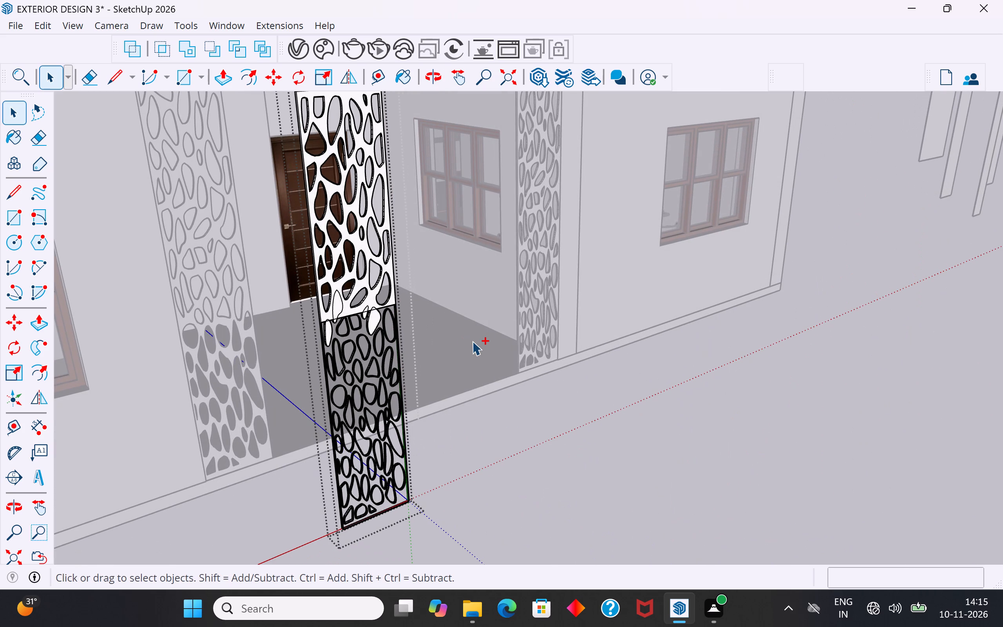
{"action": "key", "text": "ctrl+z"}
{"action": "key", "text": "ctrl+z"}
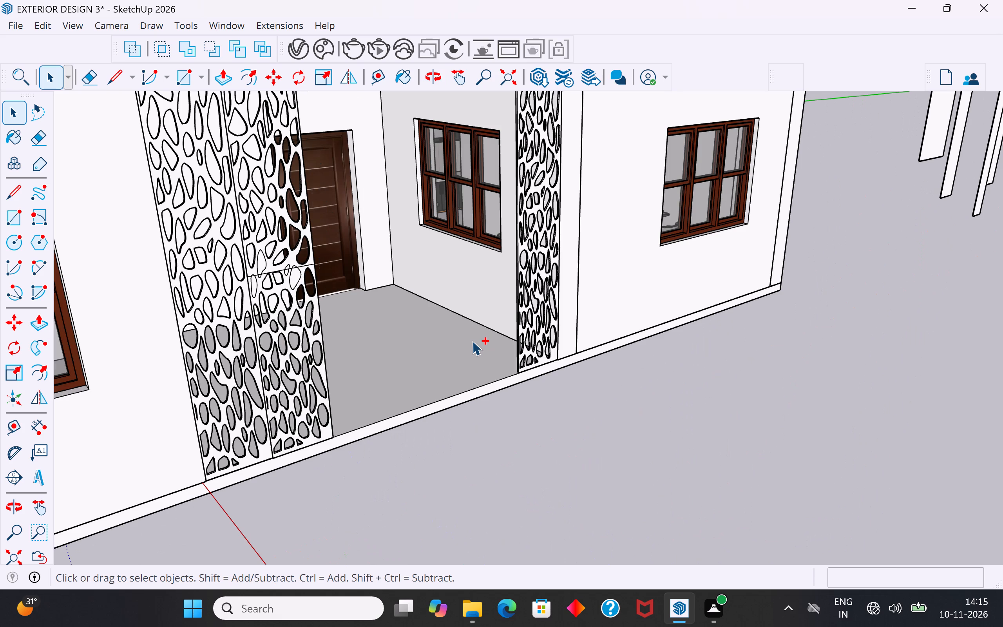
{"action": "left_click", "coordinate": [11, 111]}
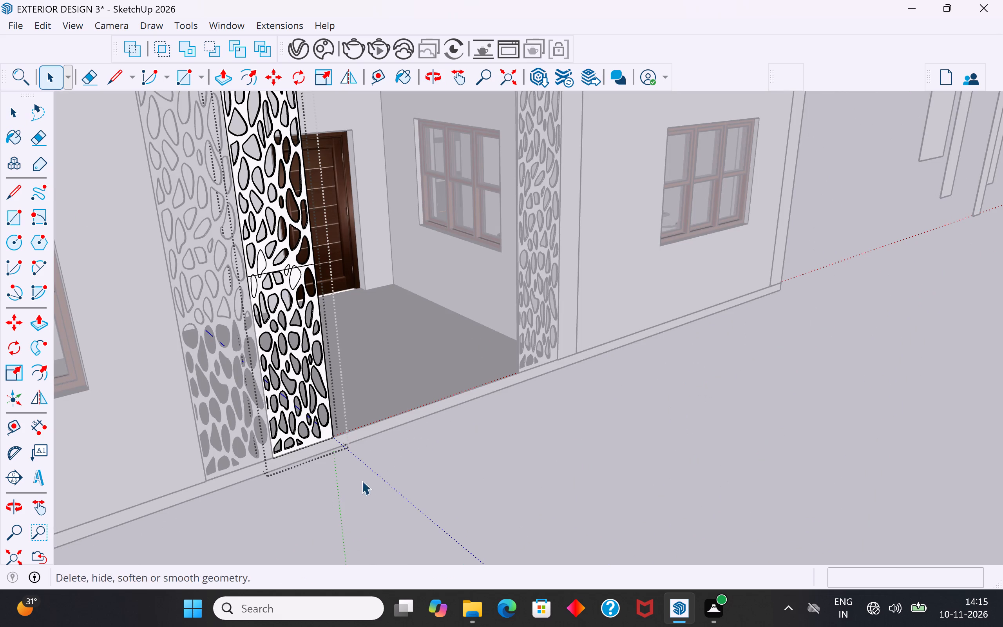
{"action": "left_click", "coordinate": [375, 499]}
Move the inner full-length pebble side panel about 4' 6 15/16" out in front of the entrance.
{"action": "scroll", "coordinate": [670, 415], "scroll_direction": "down", "scroll_amount": 4}
{"action": "middle_click_drag", "start_coordinate": [645, 417], "coordinate": [572, 444]}
{"action": "left_click", "coordinate": [291, 394]}
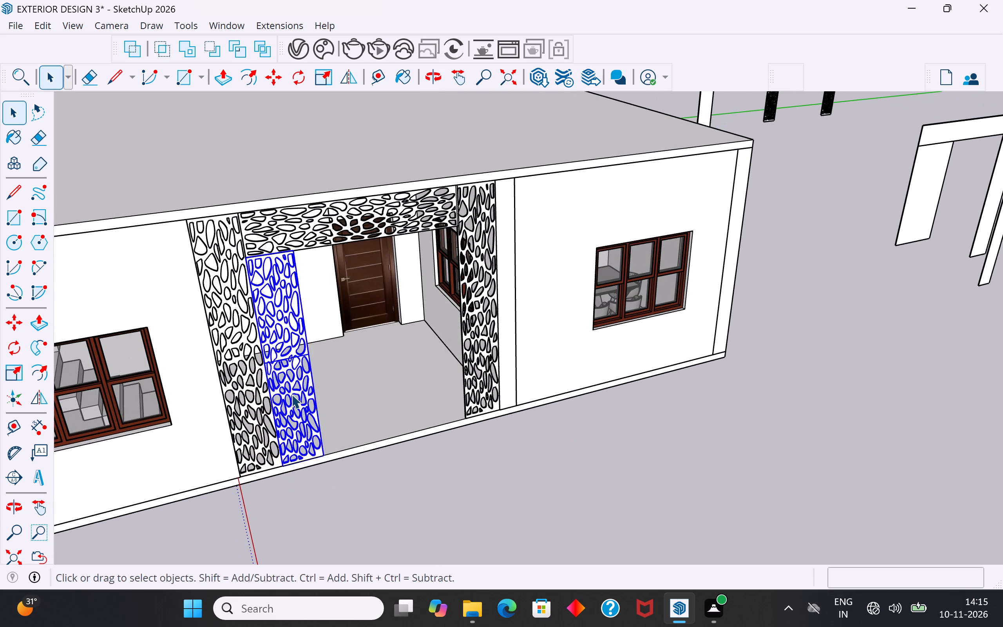
{"action": "key", "text": "m"}
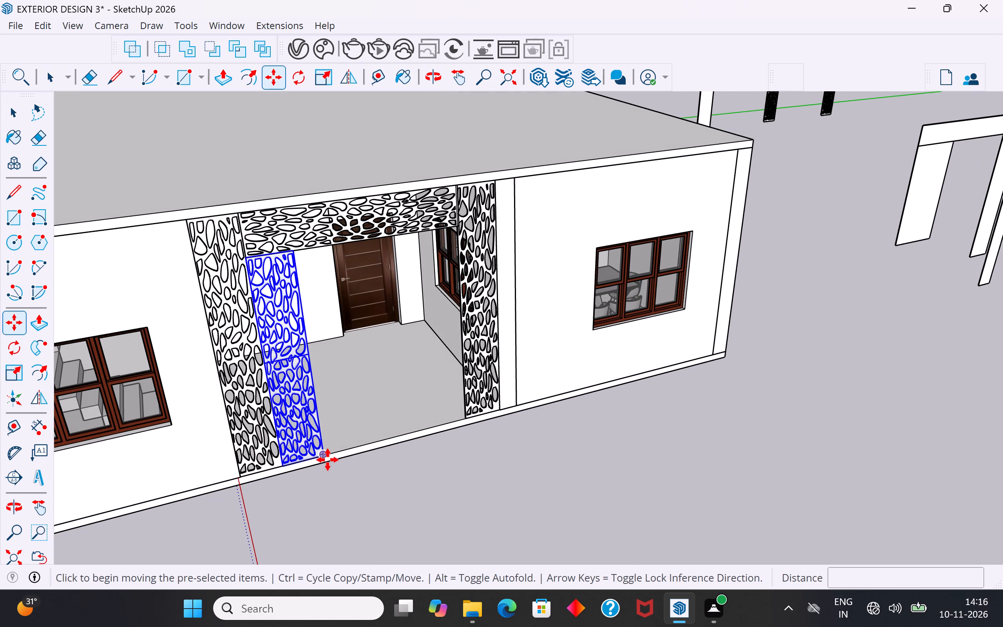
{"action": "left_click", "coordinate": [328, 460]}
{"action": "left_click", "coordinate": [345, 526]}
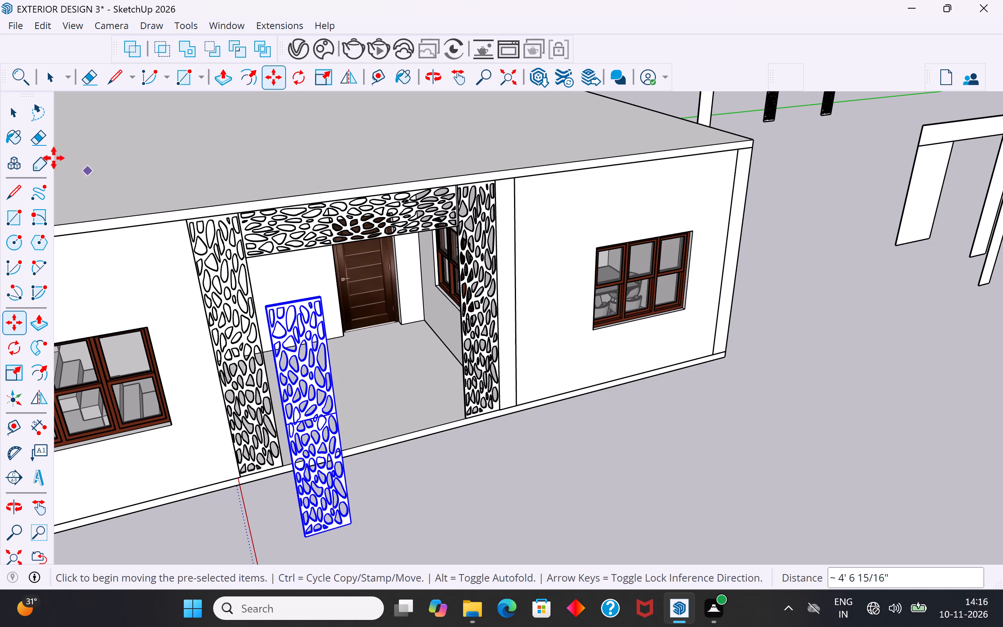
{"action": "left_click", "coordinate": [20, 117]}
{"action": "left_click", "coordinate": [454, 500]}
Move the side panel about 7' 7/16" farther out from the house front along the red axis.
{"action": "scroll", "coordinate": [678, 341], "scroll_direction": "down", "scroll_amount": 4}
{"action": "middle_click_drag", "start_coordinate": [435, 525], "coordinate": [503, 528]}
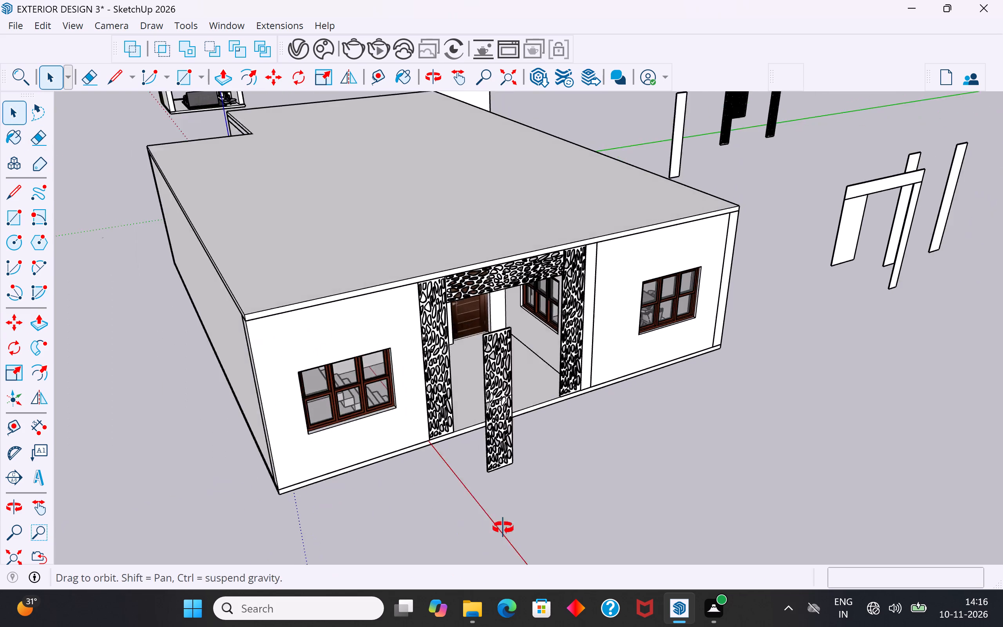
{"action": "middle_click_drag", "start_coordinate": [503, 528], "coordinate": [679, 541]}
{"action": "scroll", "coordinate": [765, 408], "scroll_direction": "up", "scroll_amount": 13}
{"action": "middle_click_drag", "start_coordinate": [824, 385], "coordinate": [873, 397]}
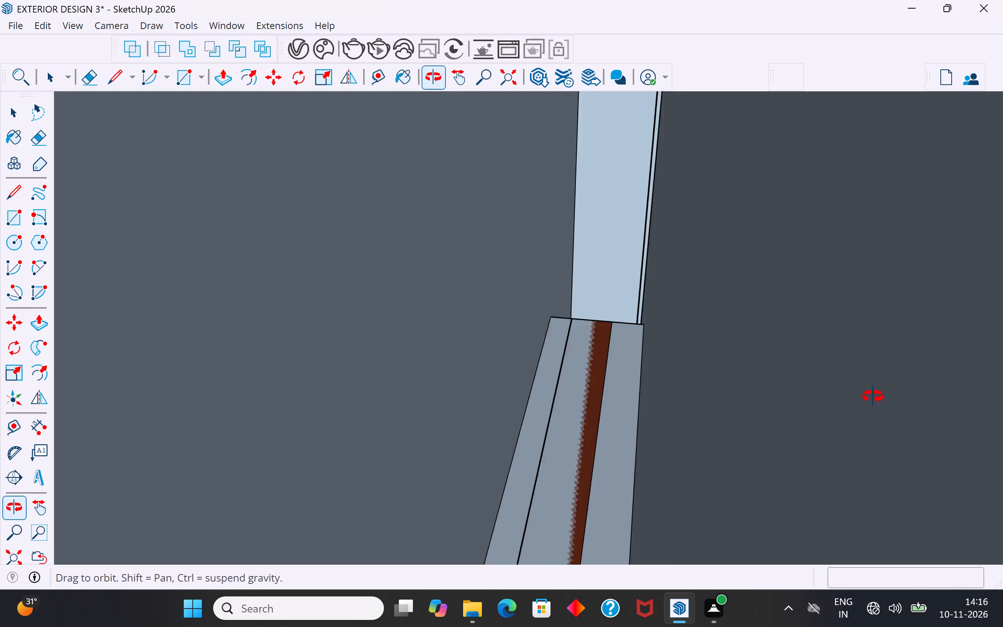
{"action": "middle_click_drag", "start_coordinate": [873, 397], "coordinate": [826, 389]}
{"action": "scroll", "coordinate": [826, 389], "scroll_direction": "up", "scroll_amount": 4}
{"action": "scroll", "coordinate": [738, 397], "scroll_direction": "up", "scroll_amount": 1}
{"action": "scroll", "coordinate": [715, 341], "scroll_direction": "down", "scroll_amount": 11}
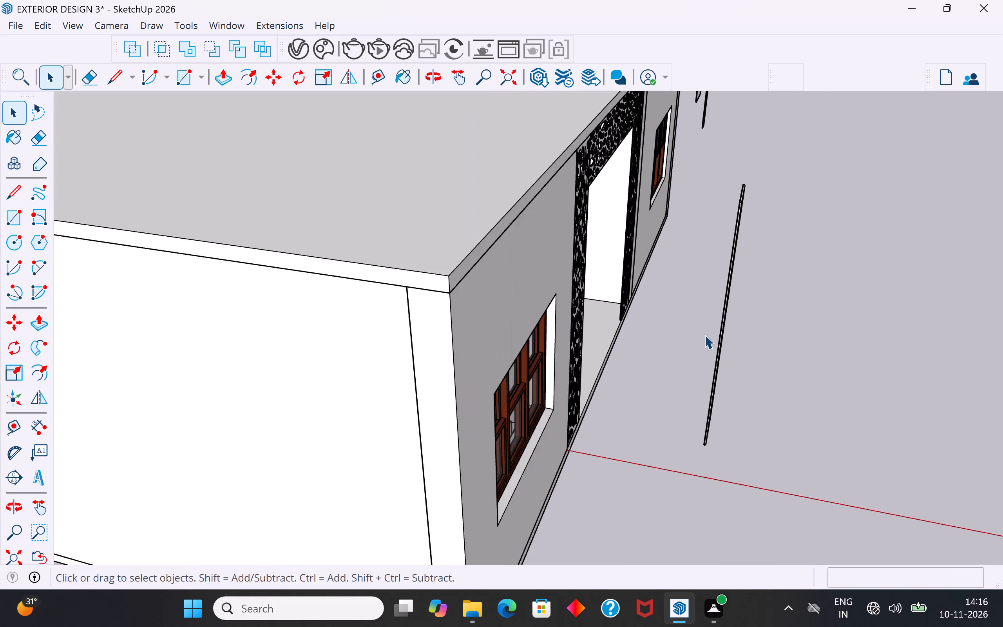
{"action": "scroll", "coordinate": [704, 335], "scroll_direction": "down", "scroll_amount": 6}
{"action": "middle_click_drag", "start_coordinate": [723, 417], "coordinate": [687, 399]}
{"action": "scroll", "coordinate": [712, 412], "scroll_direction": "up", "scroll_amount": 1}
{"action": "scroll", "coordinate": [688, 377], "scroll_direction": "up", "scroll_amount": 8}
{"action": "left_click", "coordinate": [688, 373]}
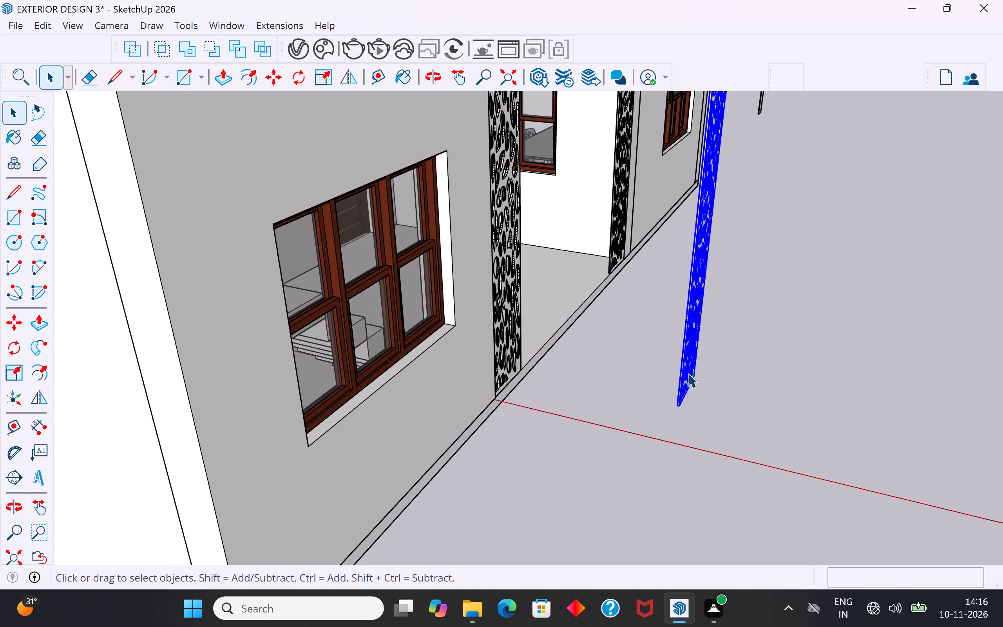
{"action": "key", "text": "m"}
{"action": "left_click", "coordinate": [675, 406]}
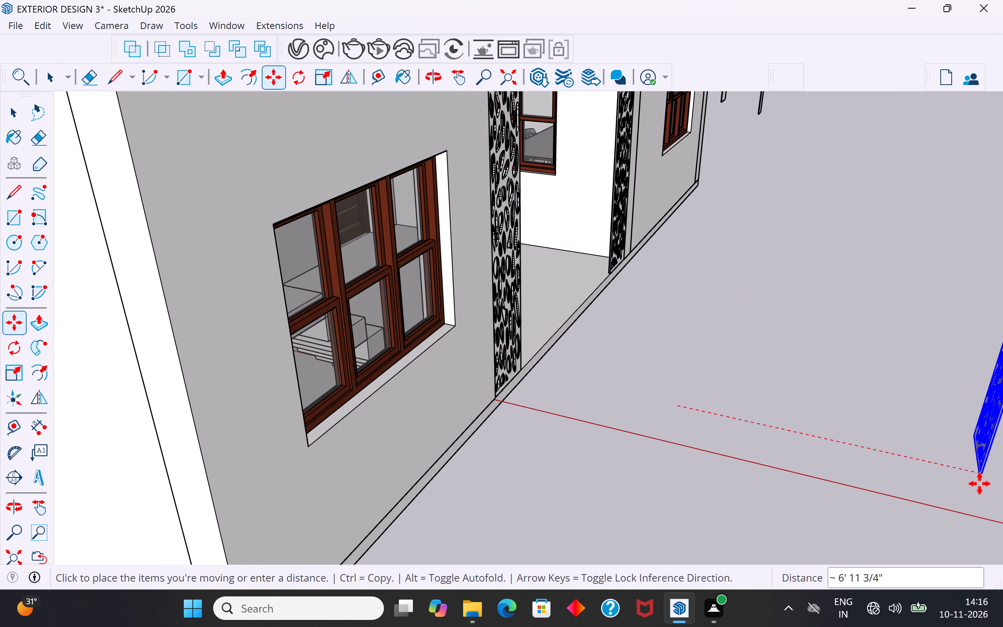
{"action": "left_click", "coordinate": [979, 484]}
{"action": "key", "text": "ctrl+z"}
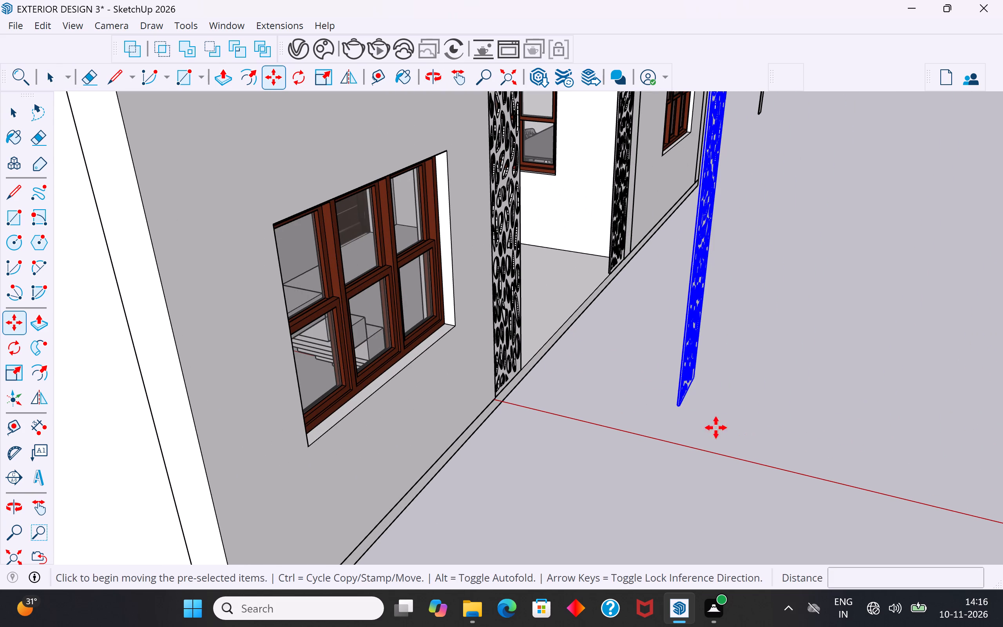
{"action": "left_click", "coordinate": [681, 408]}
{"action": "left_click", "coordinate": [984, 475]}
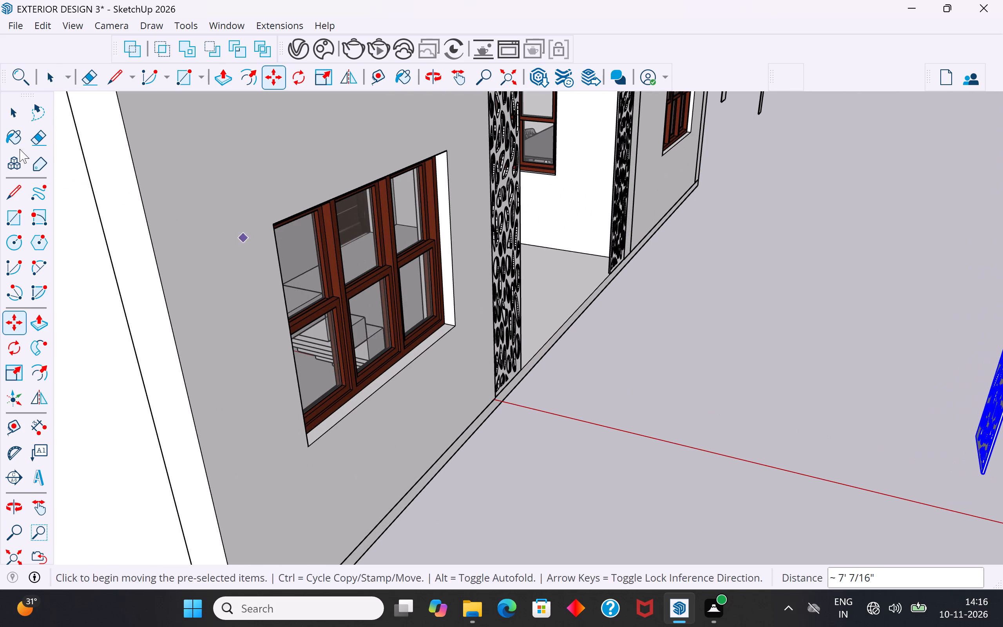
{"action": "left_click", "coordinate": [15, 116]}
{"action": "left_click", "coordinate": [523, 518]}
Move the side panel about 43' 6 1/4" farther away from the house front into open space.
{"action": "scroll", "coordinate": [527, 408], "scroll_direction": "down", "scroll_amount": 5}
{"action": "middle_click_drag", "start_coordinate": [522, 406], "coordinate": [604, 458]}
{"action": "scroll", "coordinate": [604, 458], "scroll_direction": "down", "scroll_amount": 1}
{"action": "scroll", "coordinate": [906, 449], "scroll_direction": "up", "scroll_amount": 8}
{"action": "middle_click_drag", "start_coordinate": [914, 388], "coordinate": [854, 390]}
{"action": "scroll", "coordinate": [701, 531], "scroll_direction": "down", "scroll_amount": 5}
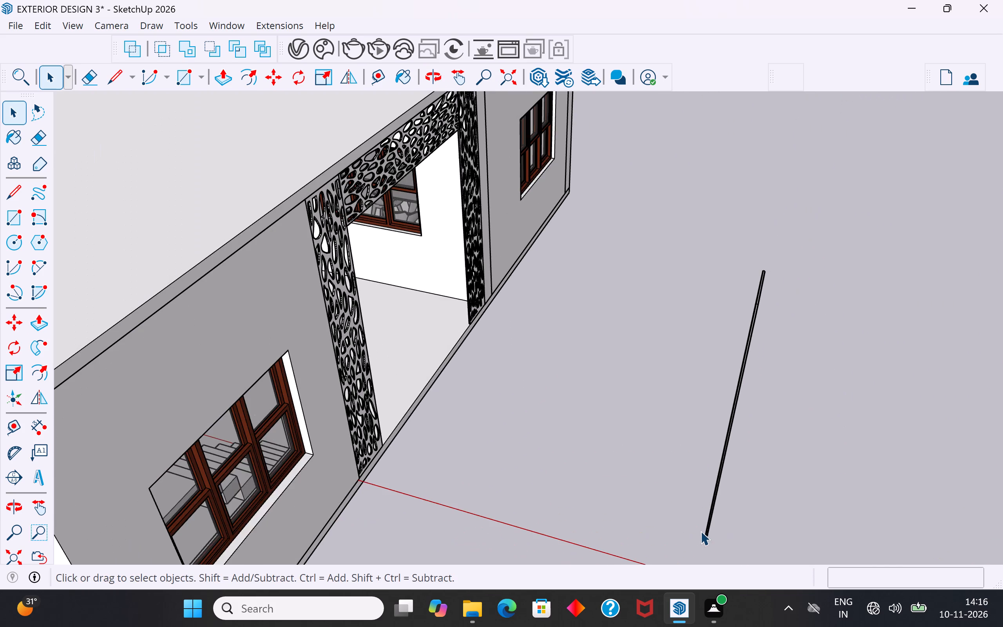
{"action": "scroll", "coordinate": [573, 457], "scroll_direction": "down", "scroll_amount": 12}
{"action": "middle_click_drag", "start_coordinate": [631, 482], "coordinate": [459, 375]}
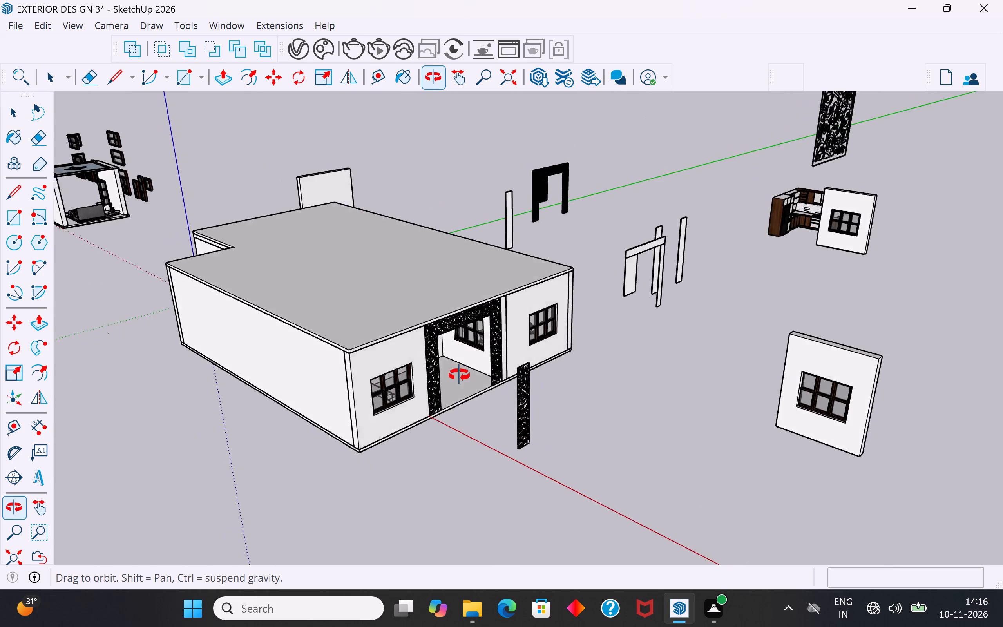
{"action": "middle_click_drag", "start_coordinate": [459, 375], "coordinate": [339, 327]}
{"action": "scroll", "coordinate": [331, 410], "scroll_direction": "up", "scroll_amount": 5}
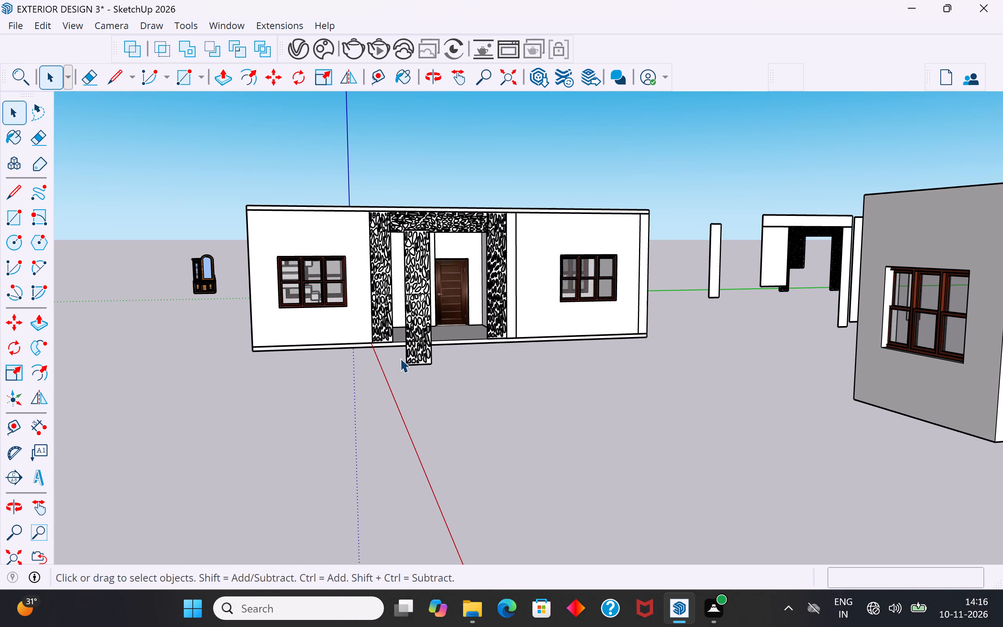
{"action": "left_click", "coordinate": [400, 358]}
{"action": "left_click", "coordinate": [414, 361]}
{"action": "scroll", "coordinate": [451, 230], "scroll_direction": "down", "scroll_amount": 5}
{"action": "middle_click_drag", "start_coordinate": [495, 279], "coordinate": [379, 534]}
{"action": "scroll", "coordinate": [605, 125], "scroll_direction": "down", "scroll_amount": 5}
{"action": "middle_click_drag", "start_coordinate": [521, 307], "coordinate": [163, 390]}
{"action": "scroll", "coordinate": [471, 289], "scroll_direction": "up", "scroll_amount": 5}
{"action": "middle_click_drag", "start_coordinate": [500, 219], "coordinate": [440, 111]}
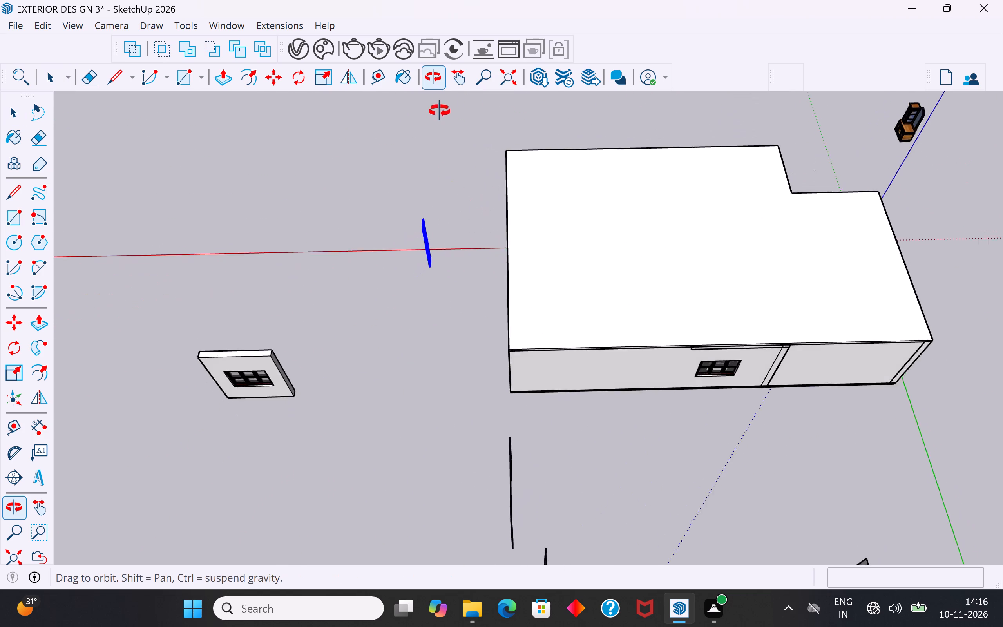
{"action": "middle_click_drag", "start_coordinate": [440, 111], "coordinate": [444, 90]}
{"action": "key", "text": "m"}
{"action": "left_click", "coordinate": [436, 284]}
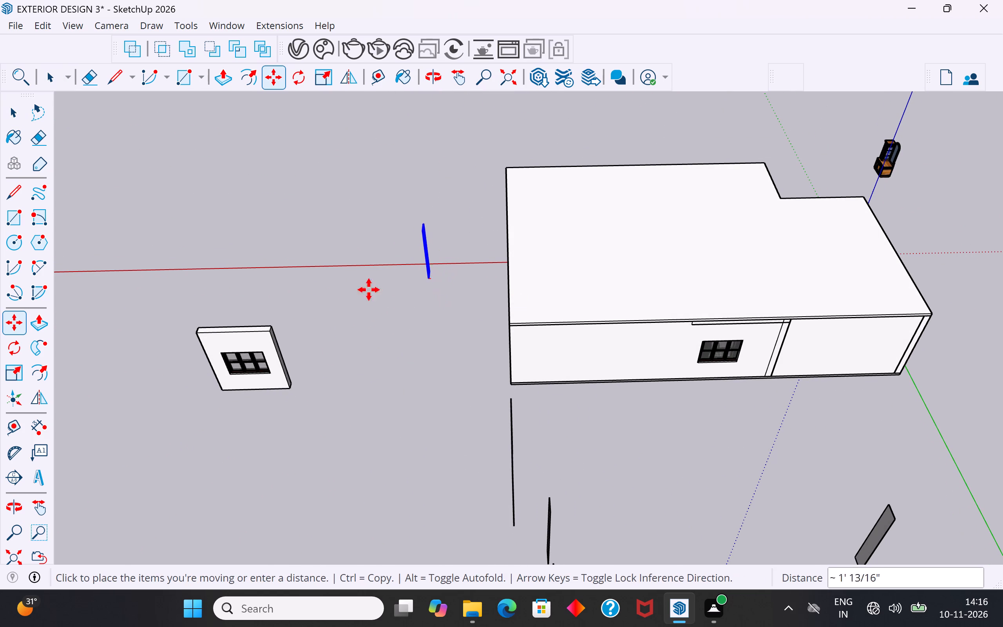
{"action": "left_click", "coordinate": [136, 283]}
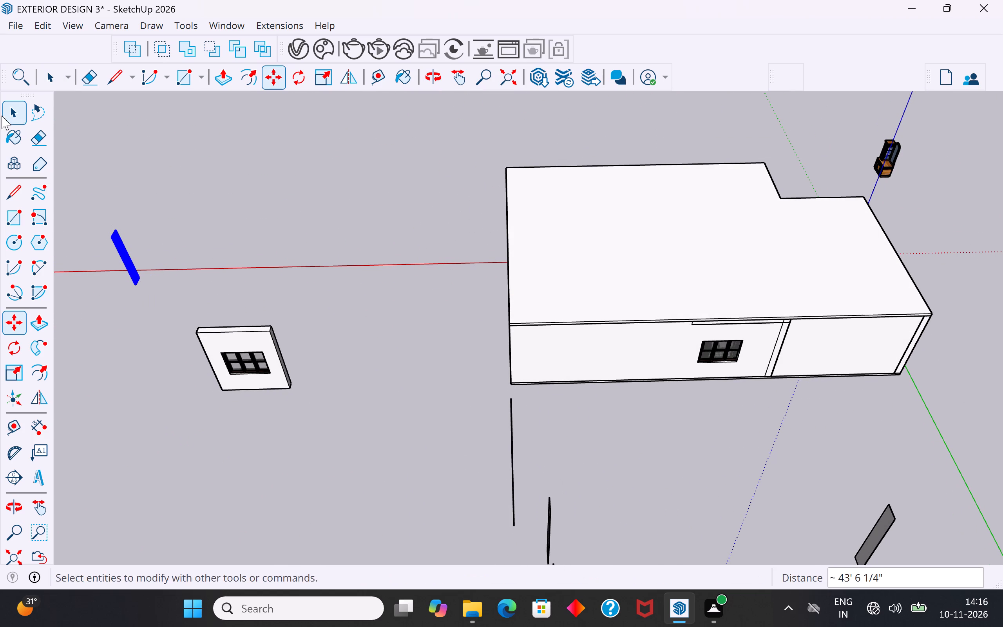
{"action": "left_click", "coordinate": [19, 115]}
{"action": "left_click", "coordinate": [289, 255]}
Open the side panel for editing and delete its front face below the dividing line.
{"action": "middle_click_drag", "start_coordinate": [184, 360], "coordinate": [638, 174]}
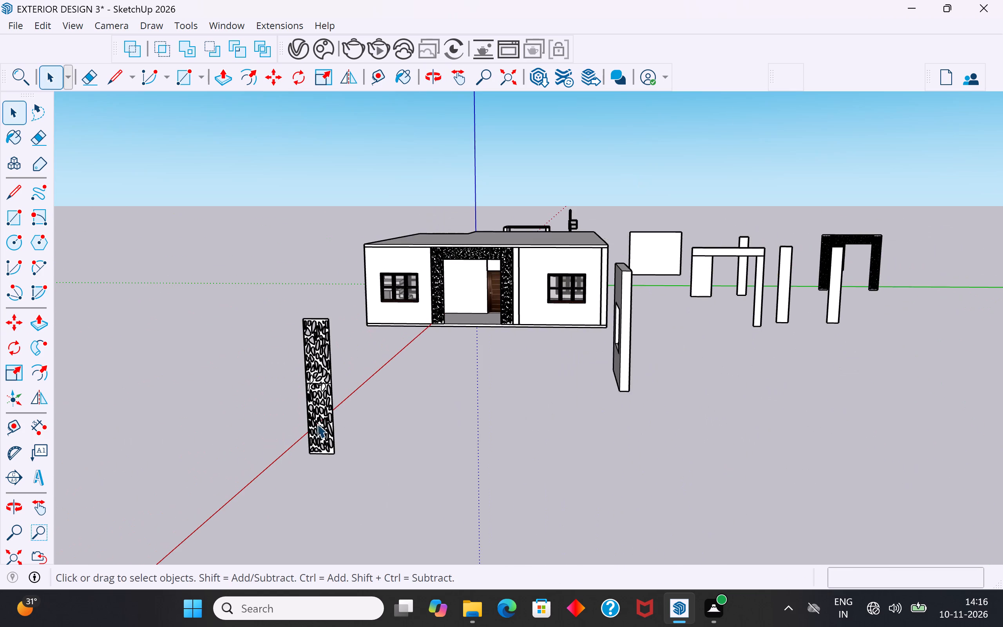
{"action": "scroll", "coordinate": [327, 415], "scroll_direction": "up", "scroll_amount": 6}
{"action": "left_click", "coordinate": [264, 364]}
{"action": "scroll", "coordinate": [271, 363], "scroll_direction": "up", "scroll_amount": 8}
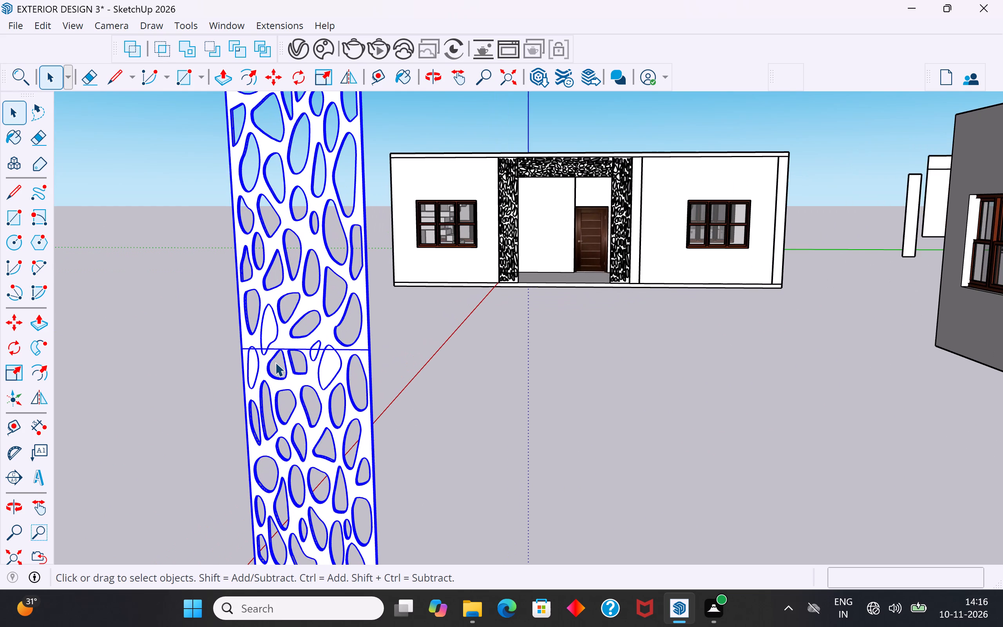
{"action": "left_click", "coordinate": [275, 362]}
{"action": "left_click", "coordinate": [298, 368]}
{"action": "left_click", "coordinate": [298, 379]}
{"action": "double_click", "coordinate": [298, 379]}
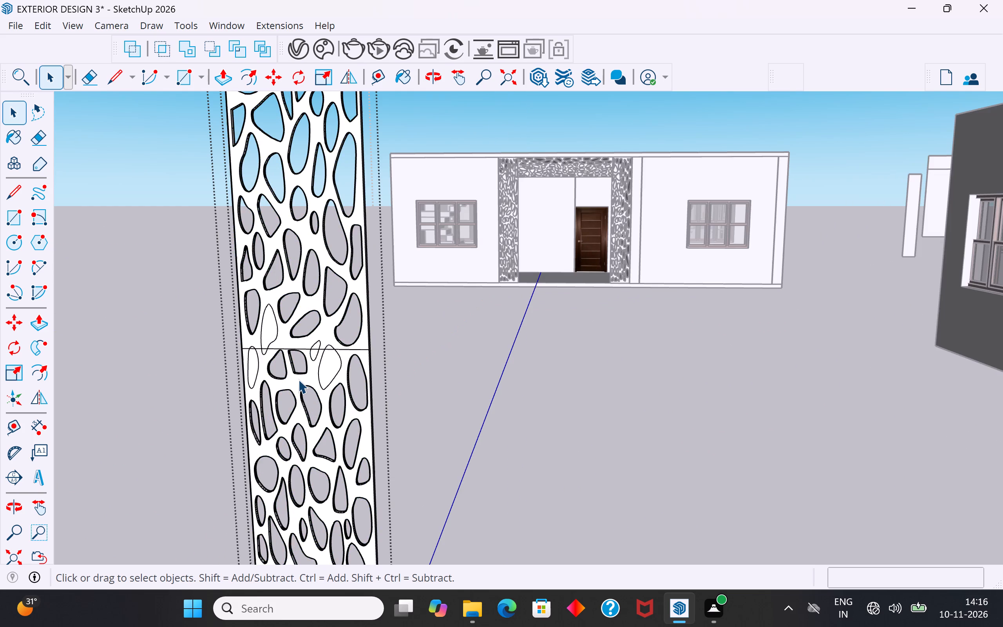
{"action": "left_click", "coordinate": [298, 379]}
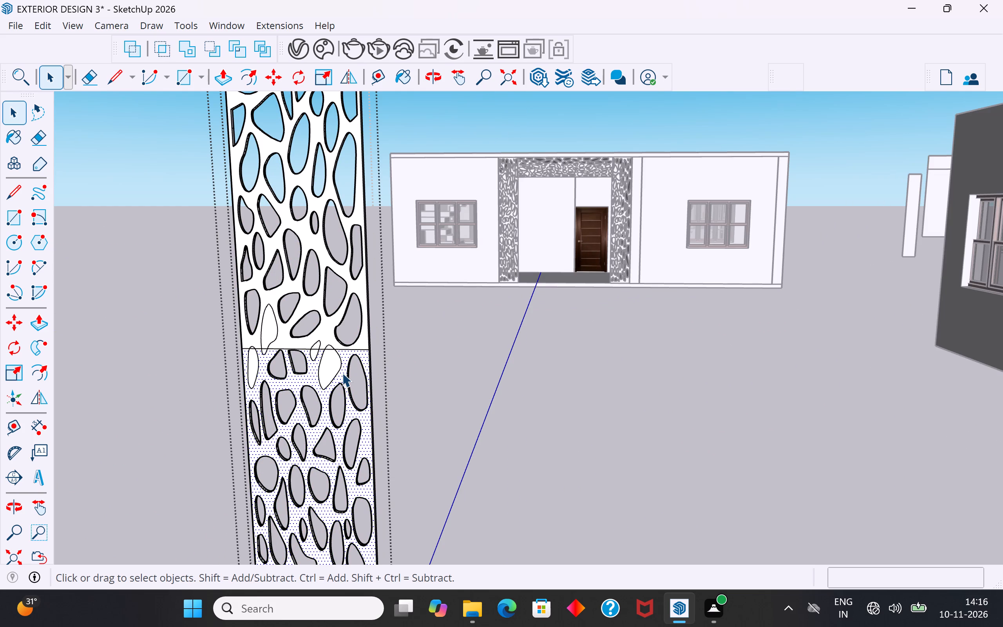
{"action": "key", "text": "Delete"}
Draw a line about 9/16" long across the panel's thin side face, level with the front dividing line.
{"action": "middle_click_drag", "start_coordinate": [320, 389], "coordinate": [616, 411]}
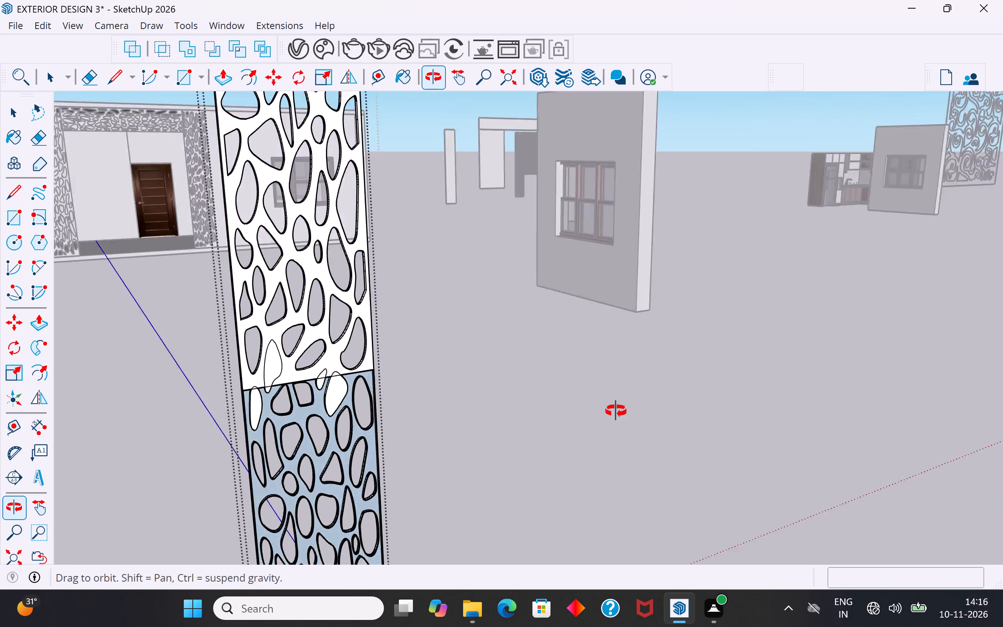
{"action": "middle_click_drag", "start_coordinate": [616, 411], "coordinate": [905, 370]}
{"action": "middle_click_drag", "start_coordinate": [407, 477], "coordinate": [649, 477]}
{"action": "scroll", "coordinate": [331, 468], "scroll_direction": "up", "scroll_amount": 4}
{"action": "middle_click_drag", "start_coordinate": [364, 436], "coordinate": [0, 458]}
{"action": "scroll", "coordinate": [189, 459], "scroll_direction": "up", "scroll_amount": 20}
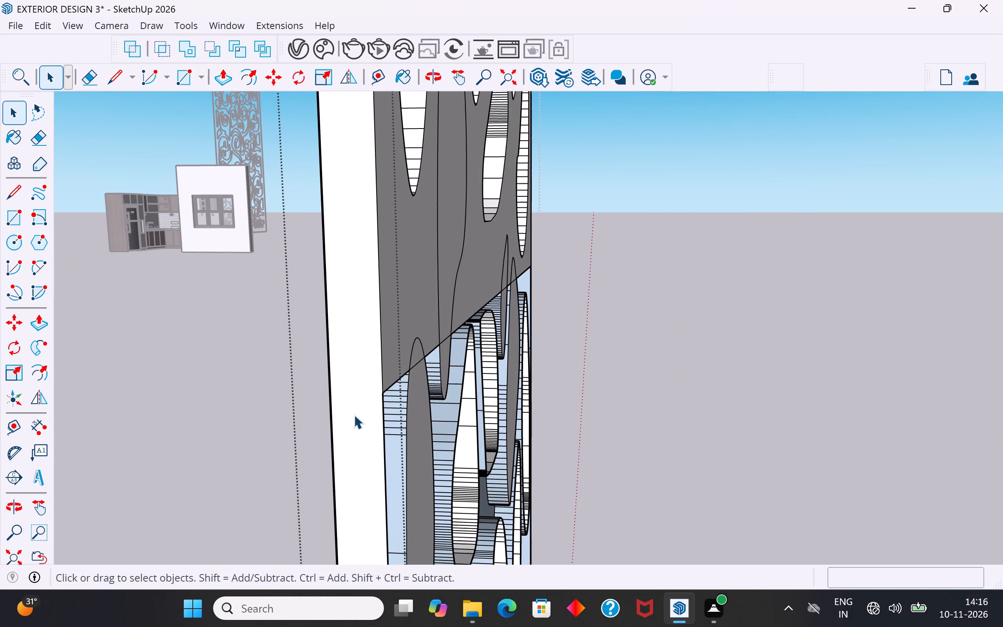
{"action": "left_click", "coordinate": [354, 415]}
{"action": "left_click", "coordinate": [16, 192]}
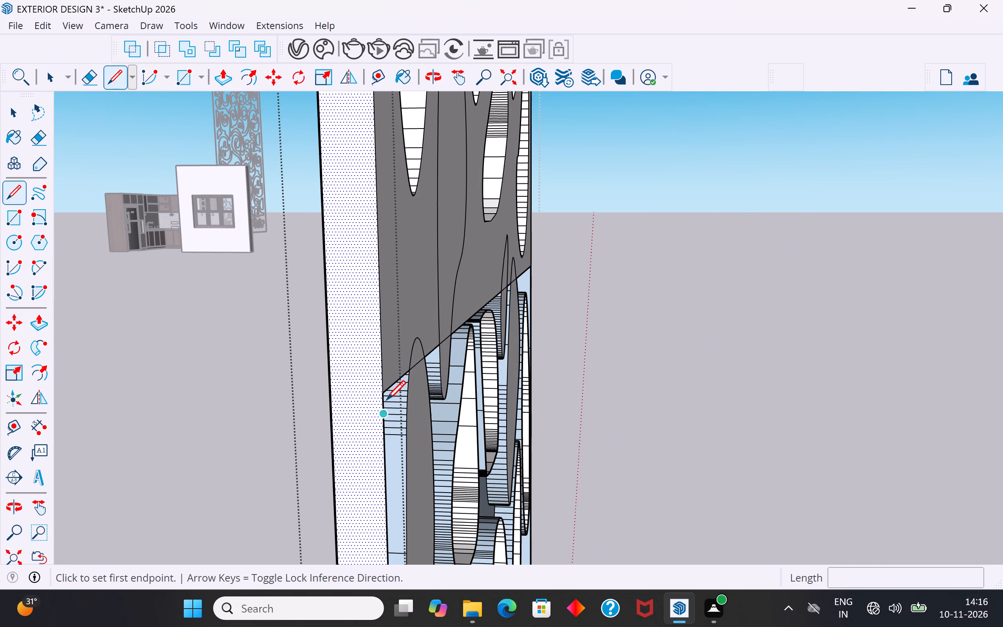
{"action": "left_click", "coordinate": [381, 397]}
{"action": "left_click", "coordinate": [331, 395]}
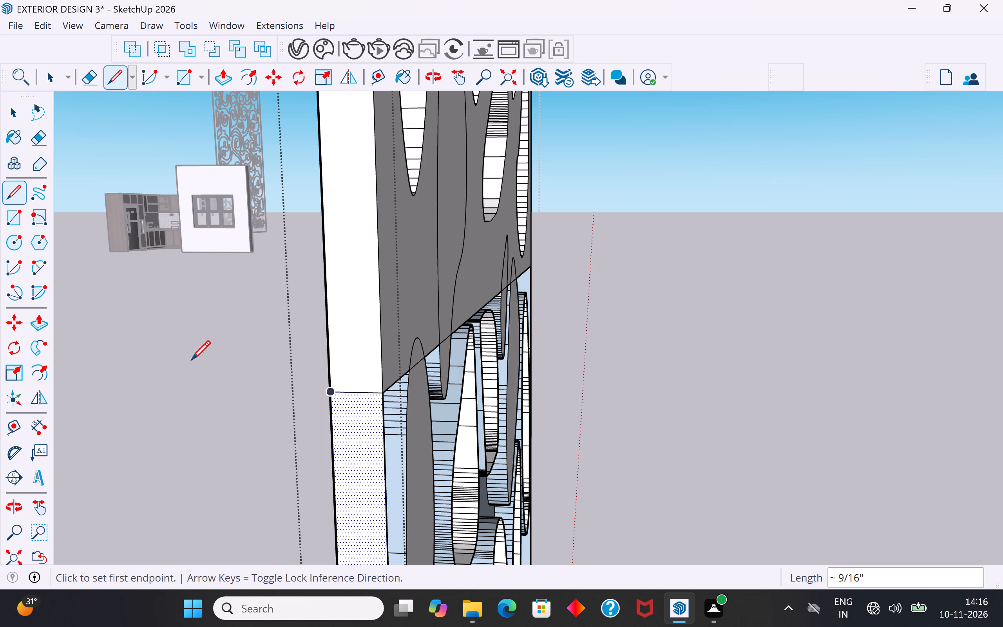
{"action": "left_click", "coordinate": [19, 119]}
{"action": "left_click", "coordinate": [185, 423]}
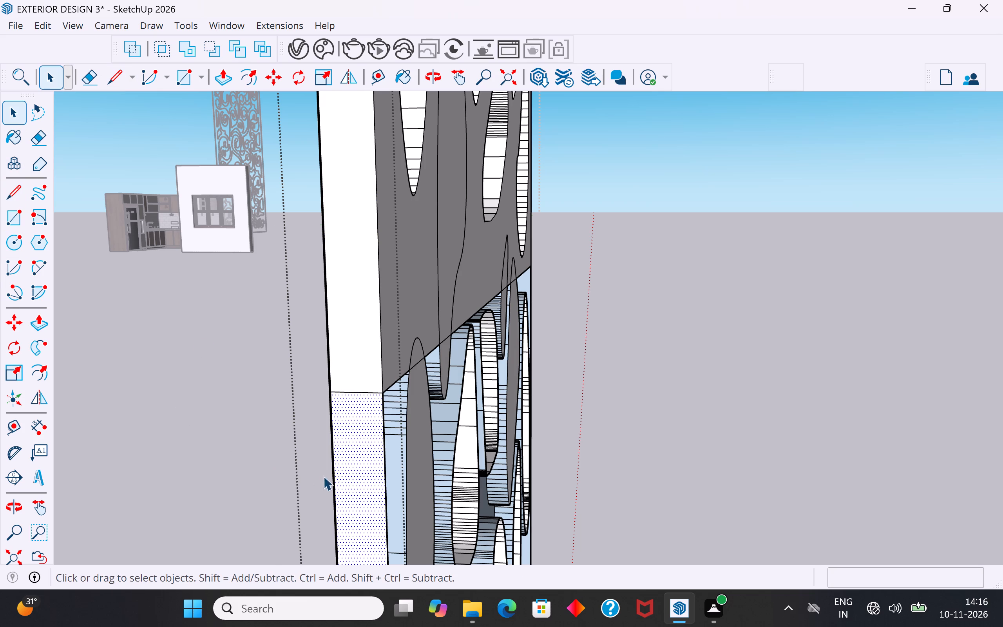
Delete the thin side face below the new line and the front vertical edge bordering it.
{"action": "left_click", "coordinate": [348, 455]}
{"action": "left_click", "coordinate": [348, 455]}
{"action": "left_click_drag", "start_coordinate": [352, 453], "coordinate": [360, 452]}
{"action": "left_click", "coordinate": [360, 452]}
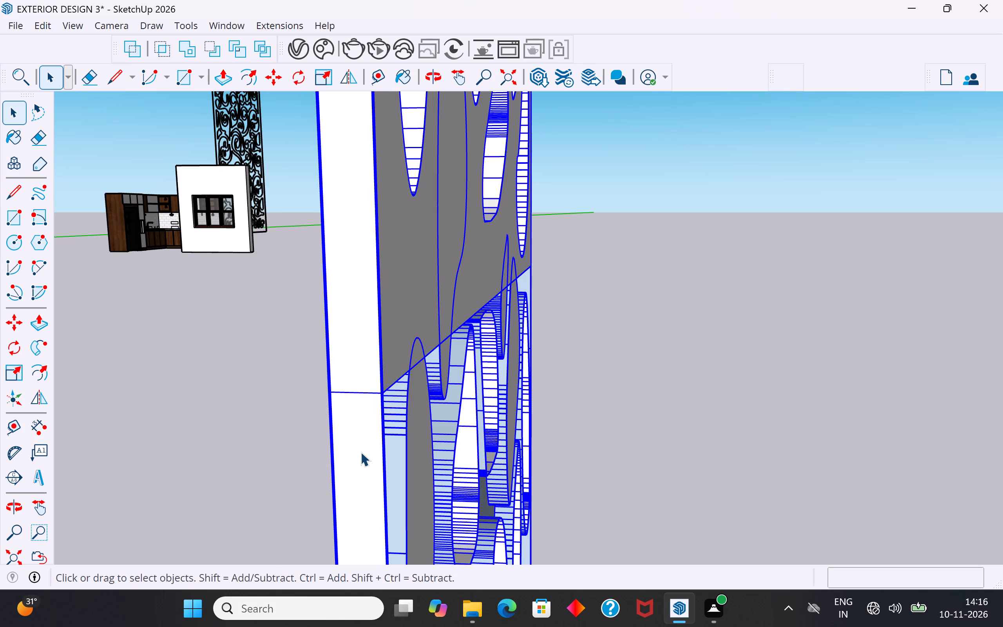
{"action": "triple_click", "coordinate": [367, 439]}
{"action": "left_click", "coordinate": [370, 435]}
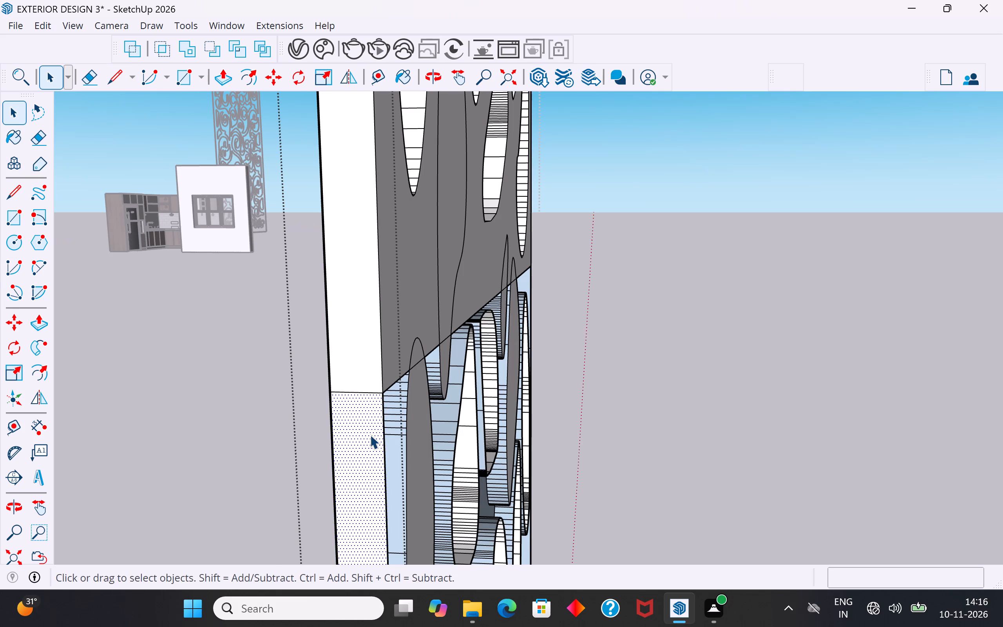
{"action": "key", "text": "Delete"}
{"action": "left_click", "coordinate": [383, 429]}
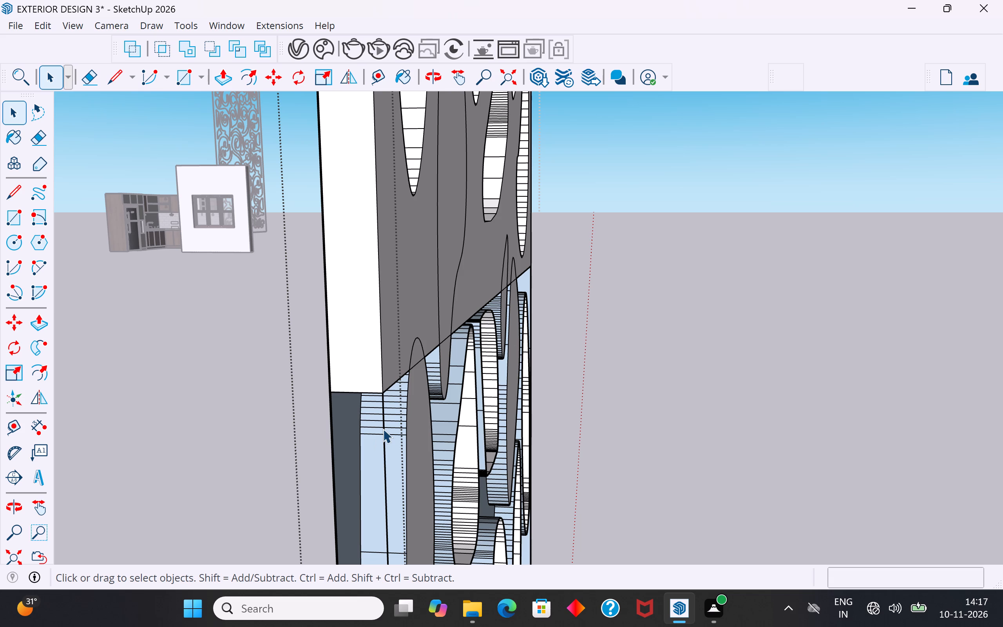
{"action": "key", "text": "Delete"}
Draw a line about 1' 7 1/2" long across the panel's opposite broad face, level with the existing cut.
{"action": "scroll", "coordinate": [586, 336], "scroll_direction": "down", "scroll_amount": 3}
{"action": "middle_click_drag", "start_coordinate": [430, 417], "coordinate": [665, 432]}
{"action": "scroll", "coordinate": [760, 428], "scroll_direction": "down", "scroll_amount": 3}
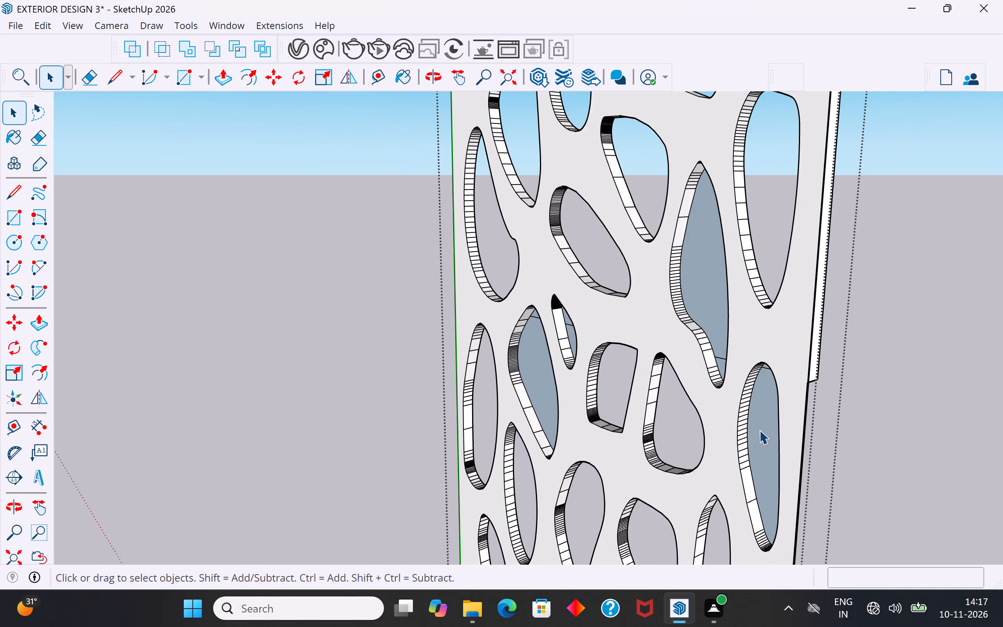
{"action": "middle_click_drag", "start_coordinate": [829, 431], "coordinate": [976, 433]}
{"action": "middle_click_drag", "start_coordinate": [599, 436], "coordinate": [866, 418]}
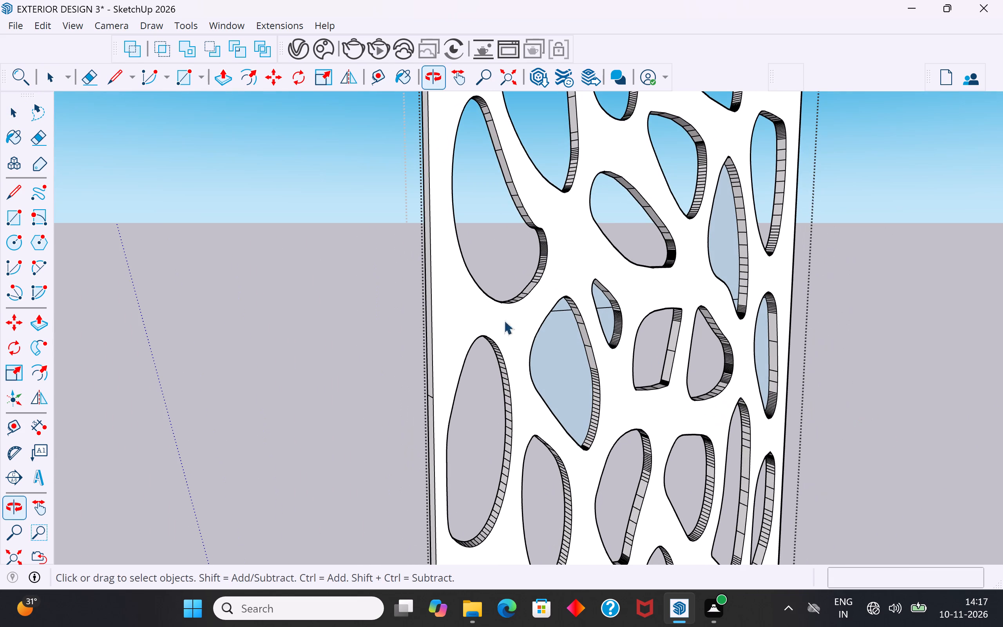
{"action": "middle_click_drag", "start_coordinate": [594, 363], "coordinate": [507, 372]}
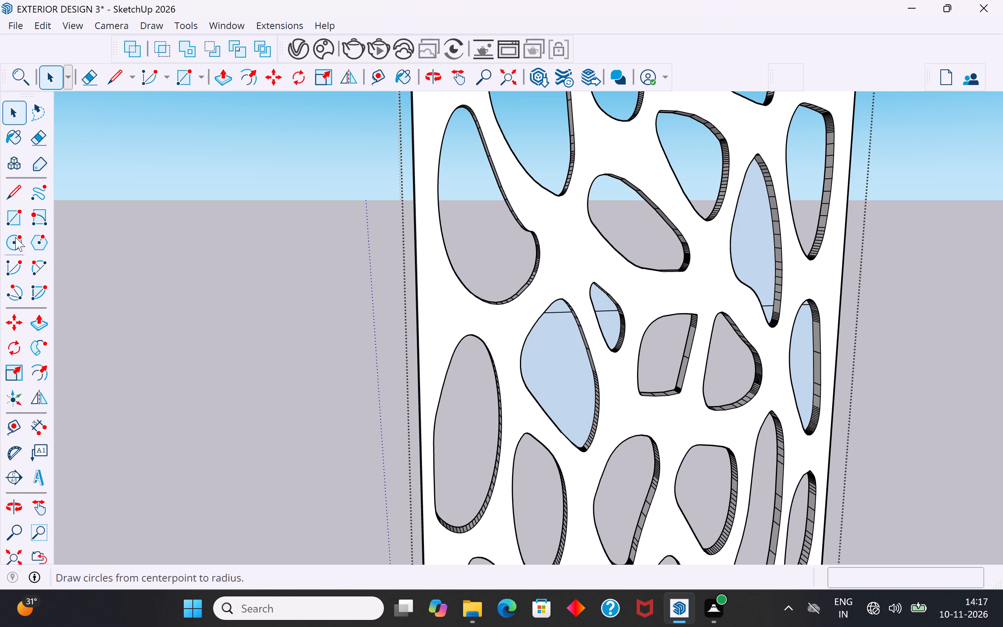
{"action": "triple_click", "coordinate": [515, 398]}
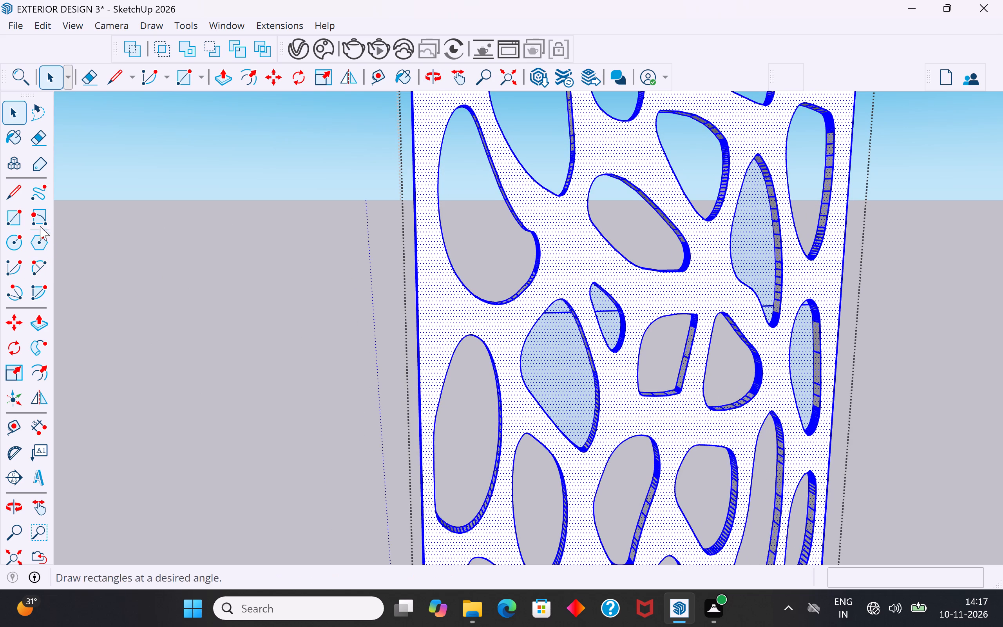
{"action": "left_click", "coordinate": [19, 194]}
{"action": "scroll", "coordinate": [728, 390], "scroll_direction": "down", "scroll_amount": 4}
{"action": "middle_click_drag", "start_coordinate": [828, 391], "coordinate": [427, 408]}
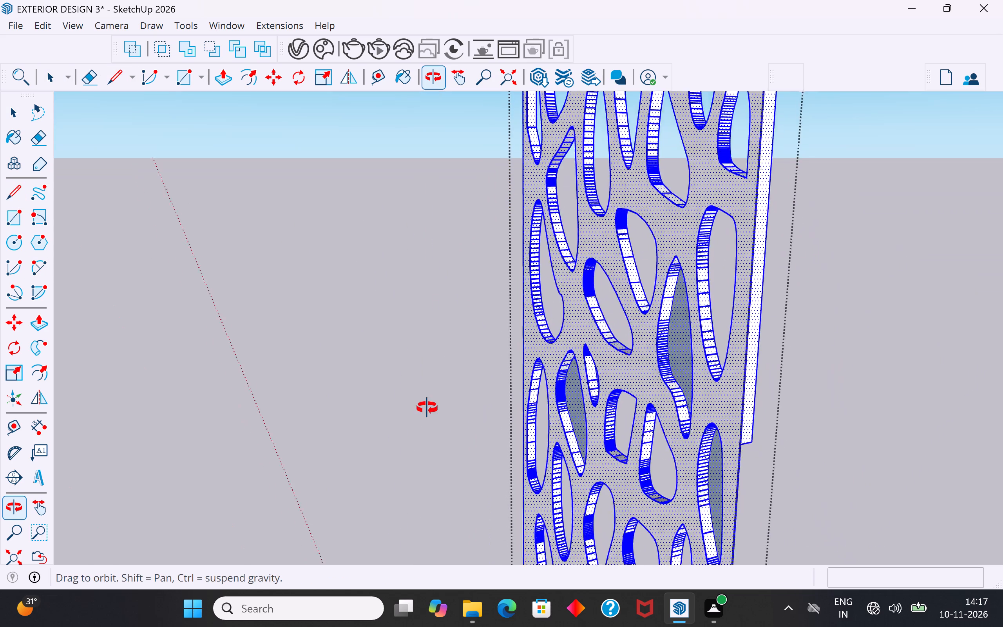
{"action": "middle_click_drag", "start_coordinate": [427, 408], "coordinate": [504, 340]}
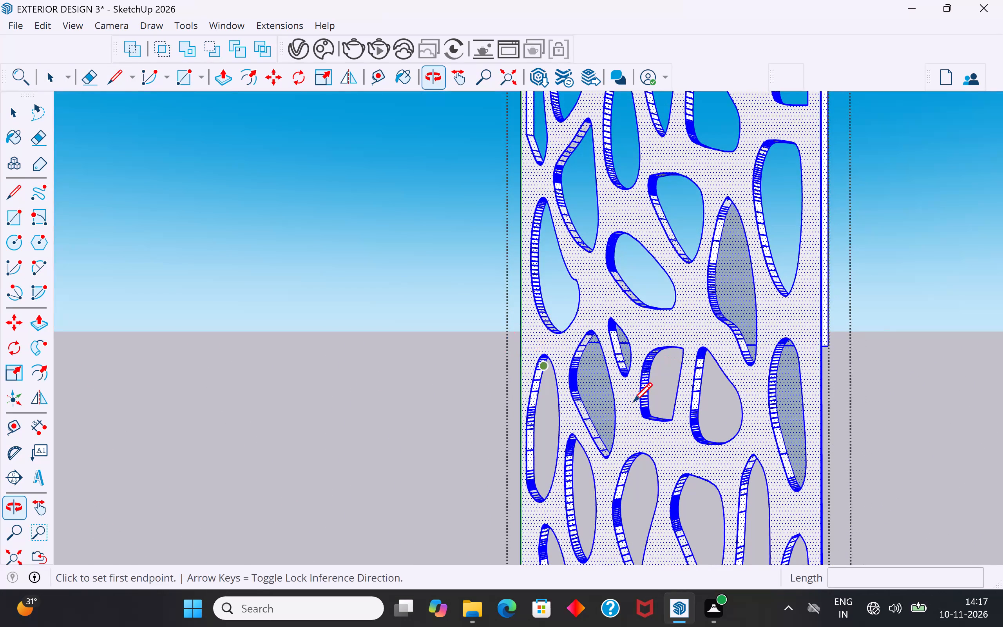
{"action": "left_click", "coordinate": [817, 348]}
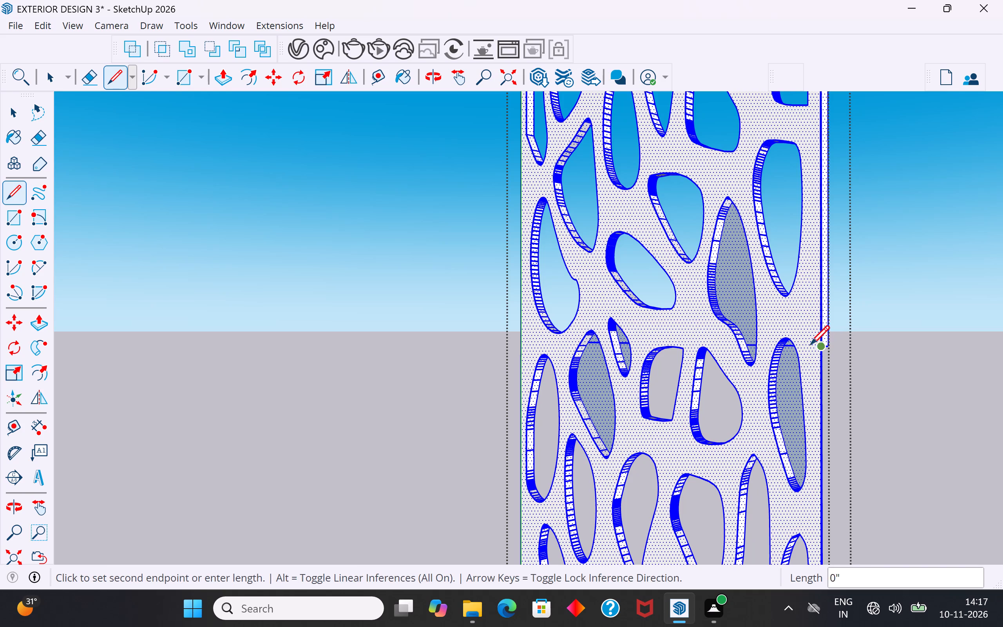
{"action": "left_click", "coordinate": [518, 342]}
{"action": "left_click", "coordinate": [16, 116]}
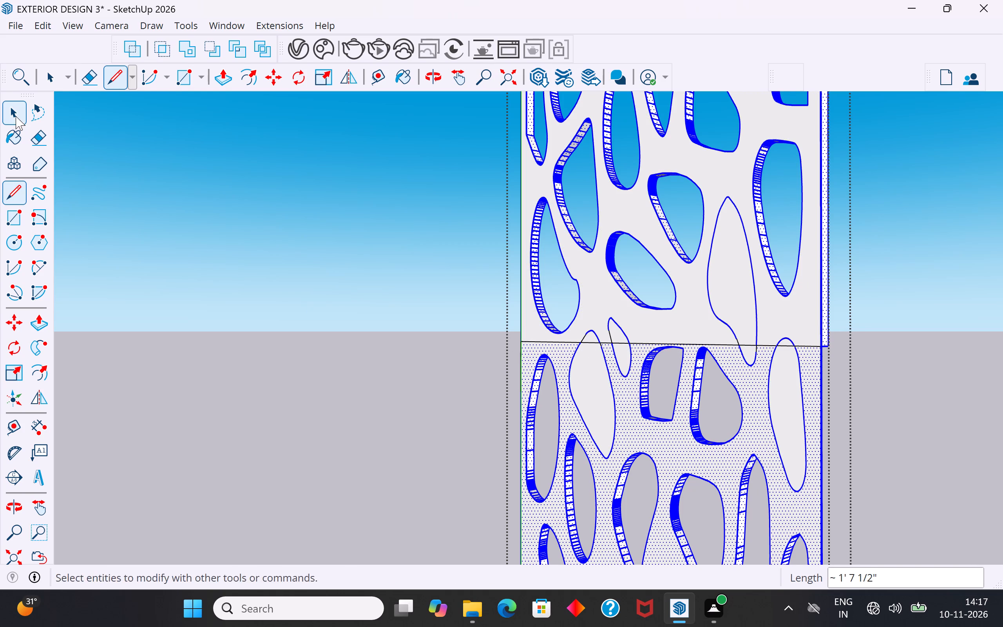
{"action": "left_click", "coordinate": [268, 400]}
Delete the broad face below the new line and the pebble-shaped infill near the panel's side edge.
{"action": "scroll", "coordinate": [357, 436], "scroll_direction": "down", "scroll_amount": 4}
{"action": "middle_click_drag", "start_coordinate": [383, 451], "coordinate": [671, 476]}
{"action": "scroll", "coordinate": [499, 465], "scroll_direction": "up", "scroll_amount": 4}
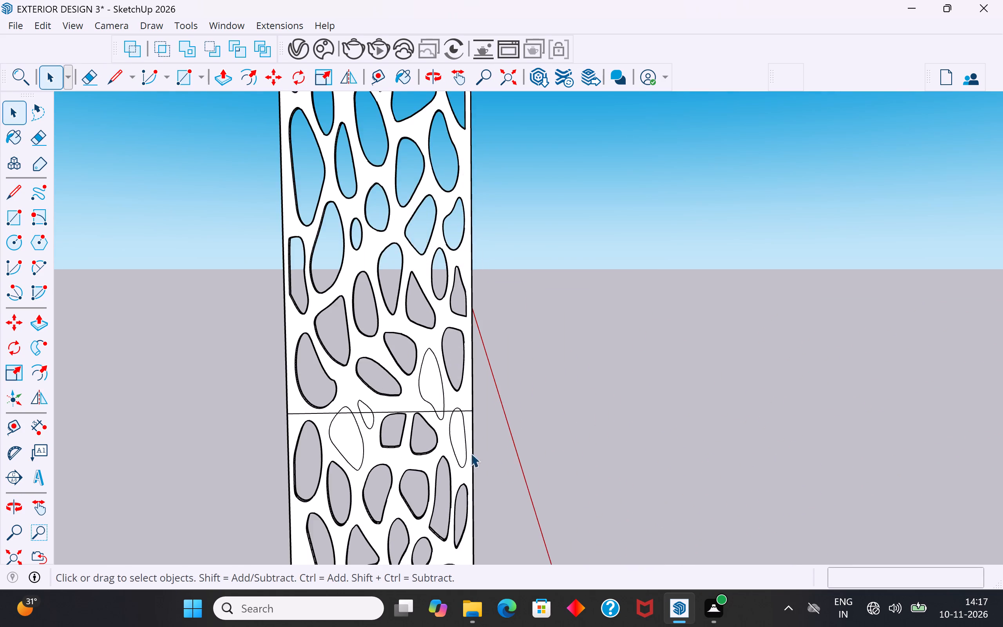
{"action": "scroll", "coordinate": [471, 453], "scroll_direction": "up", "scroll_amount": 3}
{"action": "left_click", "coordinate": [457, 437]}
{"action": "double_click", "coordinate": [457, 437]}
{"action": "left_click", "coordinate": [457, 437]}
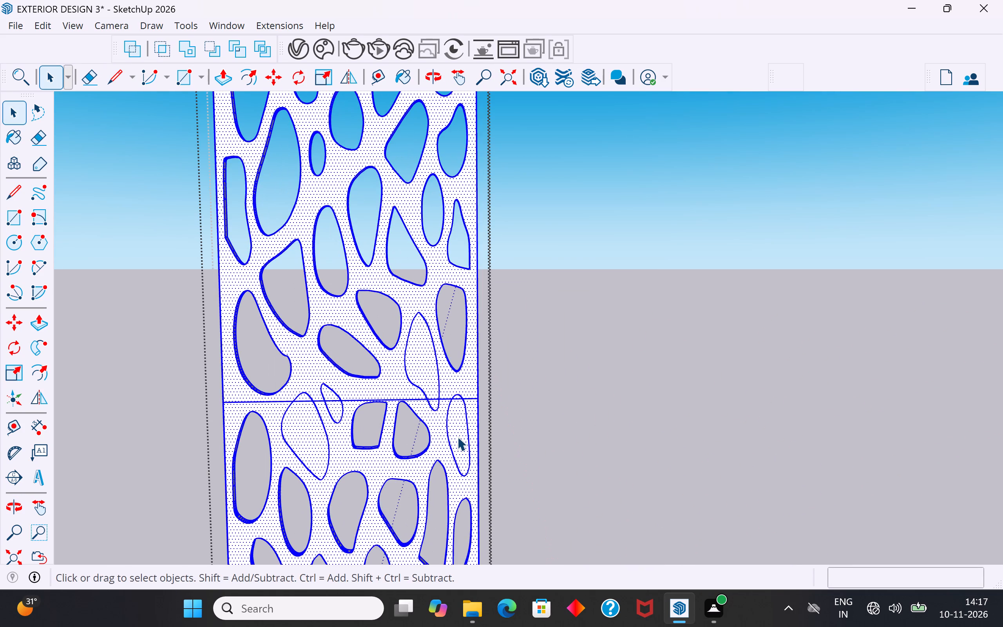
{"action": "left_click", "coordinate": [457, 437]}
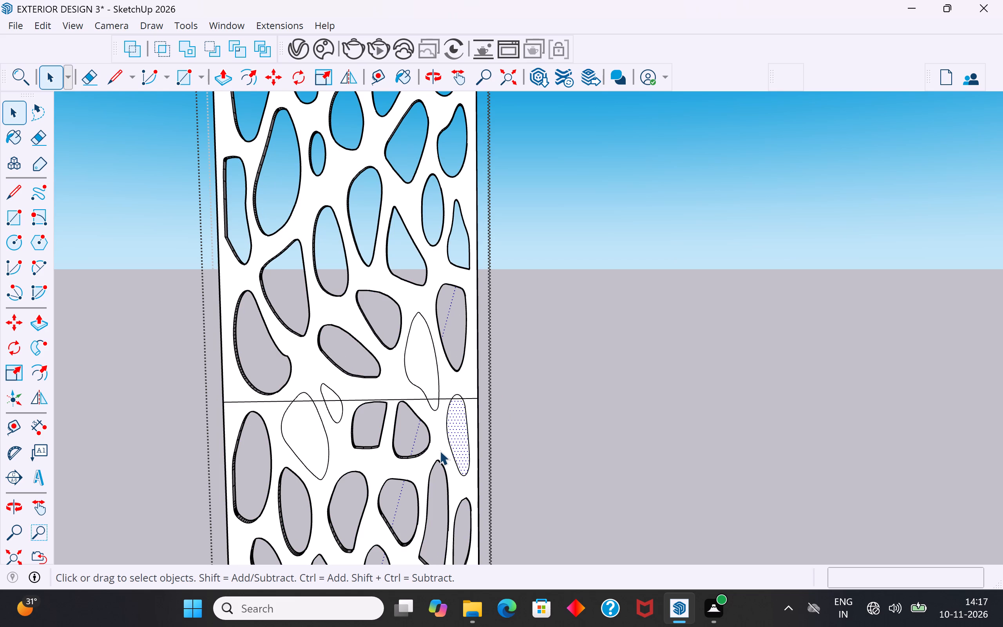
{"action": "key", "text": "Delete"}
{"action": "left_click", "coordinate": [443, 436]}
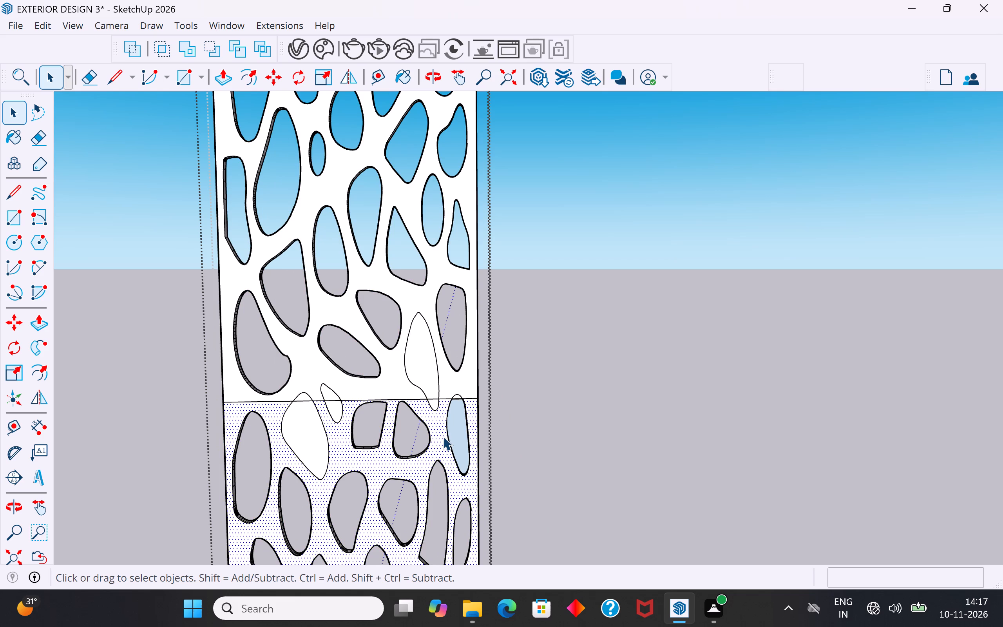
{"action": "key", "text": "Delete"}
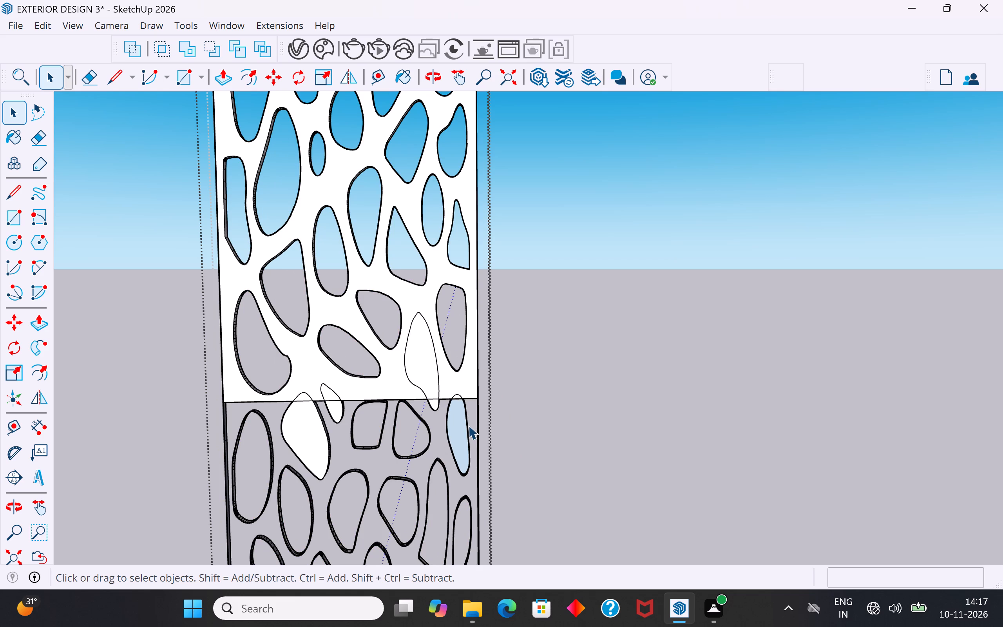
Delete the small pebble tip faces just below the dividing line, along with the curved wall around them.
{"action": "scroll", "coordinate": [435, 403], "scroll_direction": "up", "scroll_amount": 8}
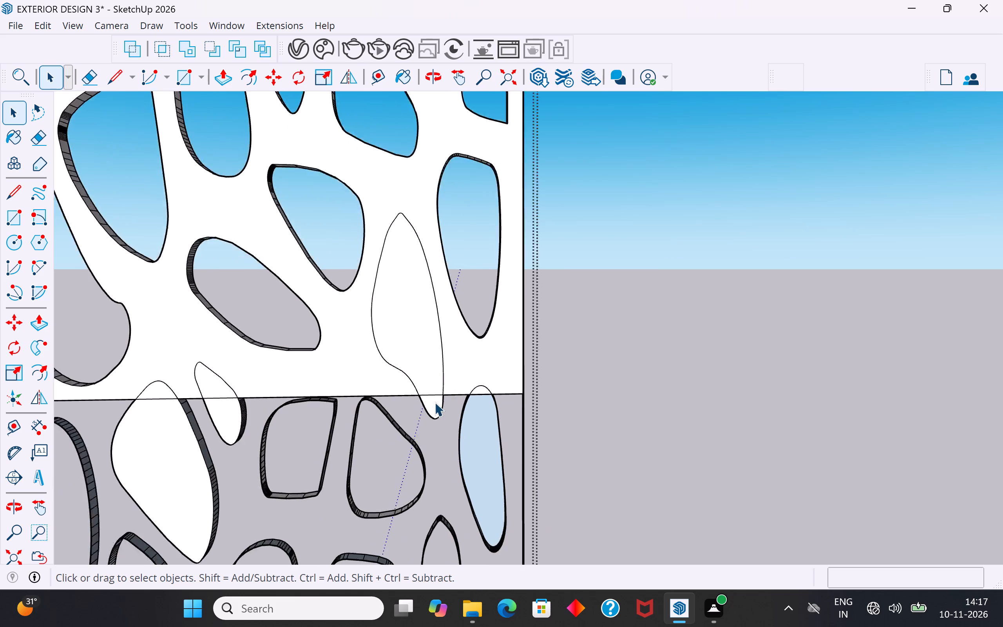
{"action": "scroll", "coordinate": [435, 402], "scroll_direction": "up", "scroll_amount": 6}
{"action": "left_click", "coordinate": [435, 402]}
{"action": "key", "text": "Delete"}
{"action": "left_click", "coordinate": [431, 404]}
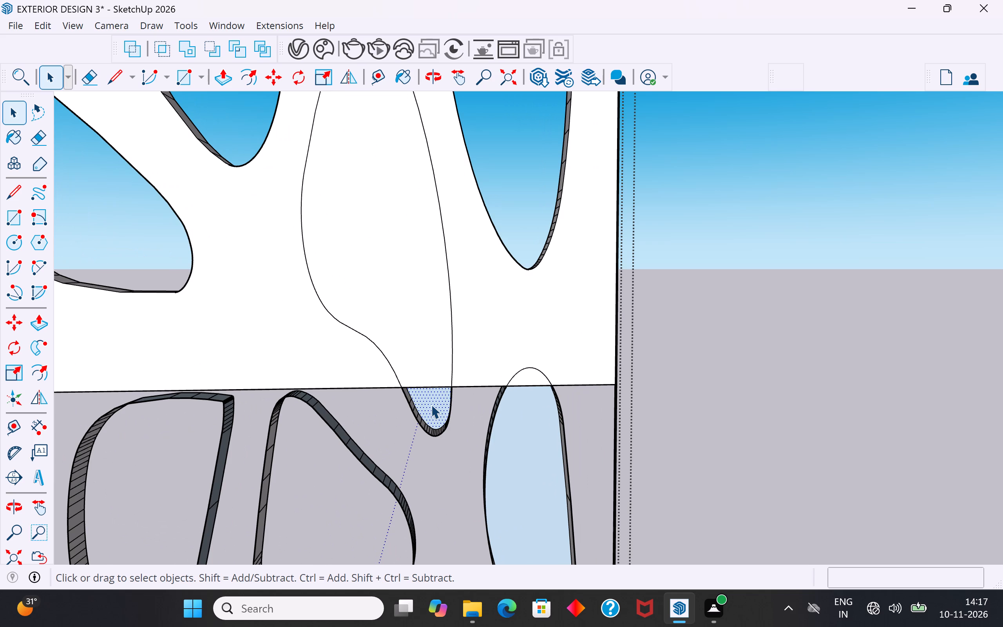
{"action": "key", "text": "Delete"}
{"action": "left_click_drag", "start_coordinate": [457, 413], "coordinate": [405, 435]}
{"action": "key", "text": "Delete"}
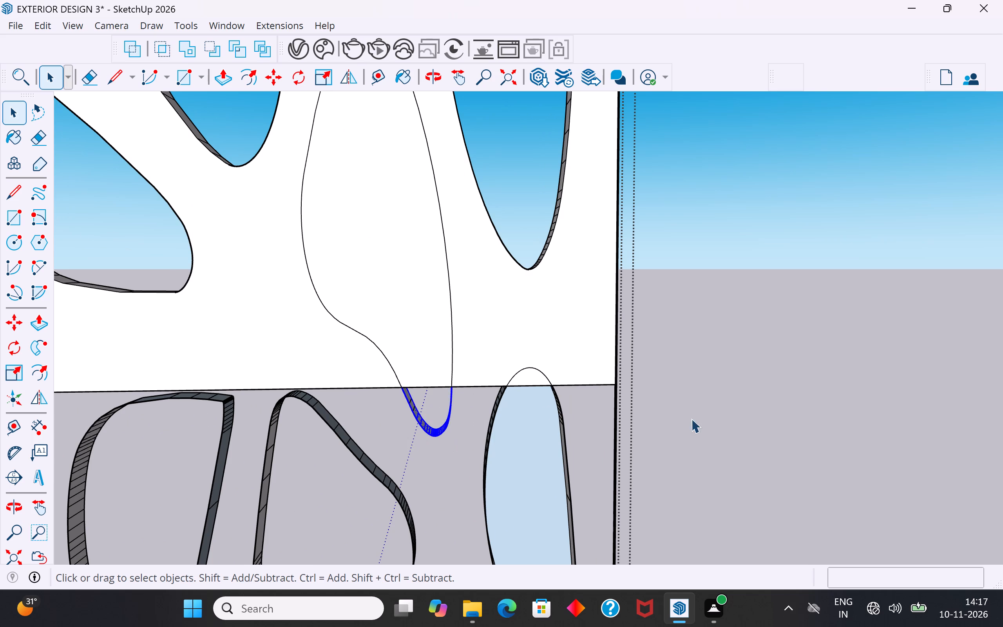
Delete the outermost pebble infill with its walls, plus the walls of the two neighbouring openings below the cut.
{"action": "middle_click_drag", "start_coordinate": [683, 426], "coordinate": [71, 537]}
{"action": "middle_click_drag", "start_coordinate": [667, 389], "coordinate": [457, 346]}
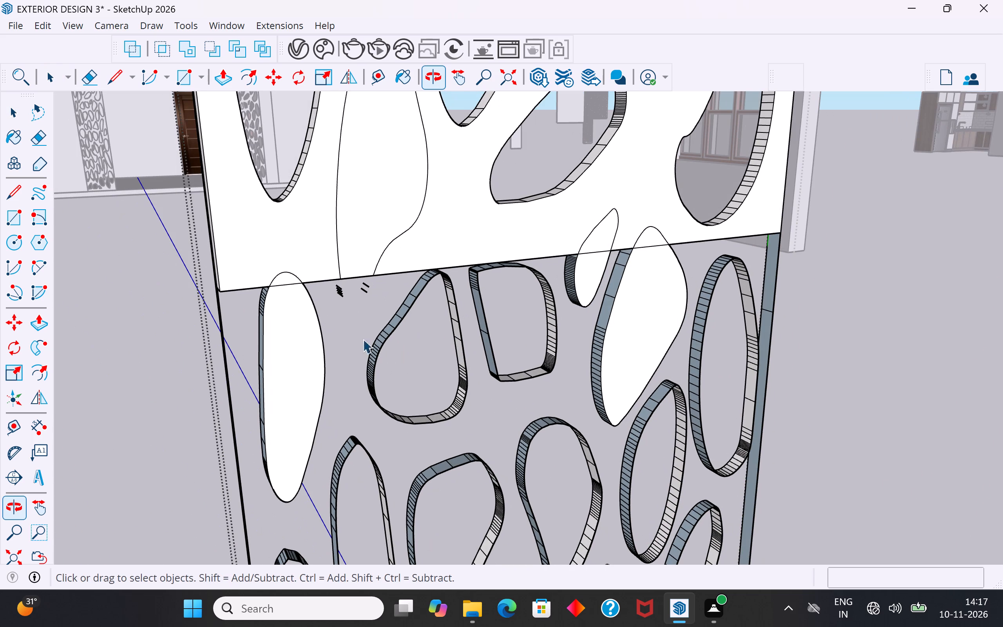
{"action": "left_click", "coordinate": [299, 354]}
{"action": "key", "text": "Delete"}
{"action": "left_click_drag", "start_coordinate": [336, 336], "coordinate": [254, 383]}
{"action": "key", "text": "Delete"}
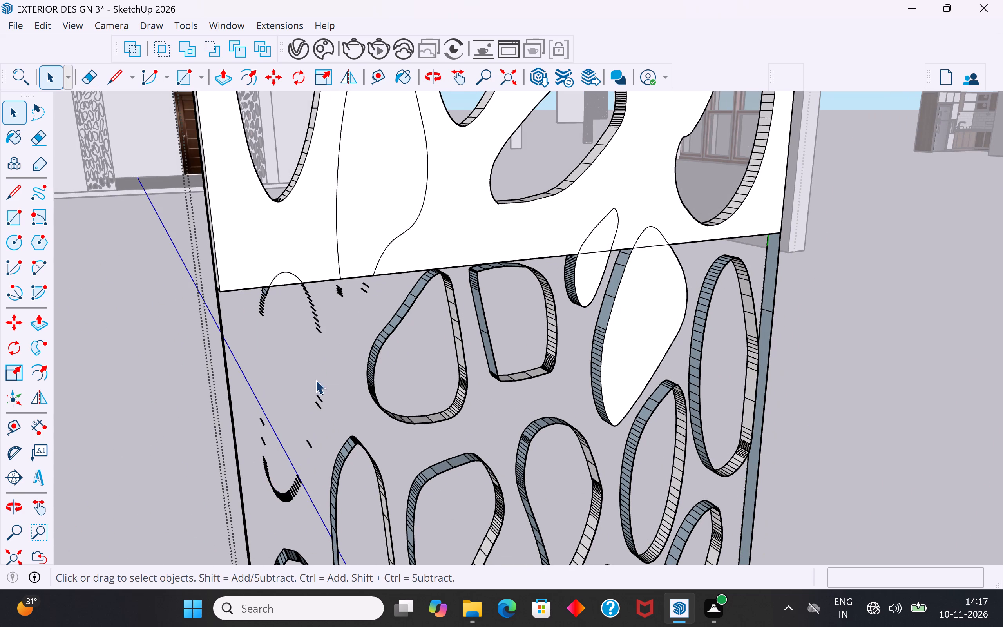
{"action": "left_click_drag", "start_coordinate": [500, 339], "coordinate": [359, 398]}
{"action": "key", "text": "Delete"}
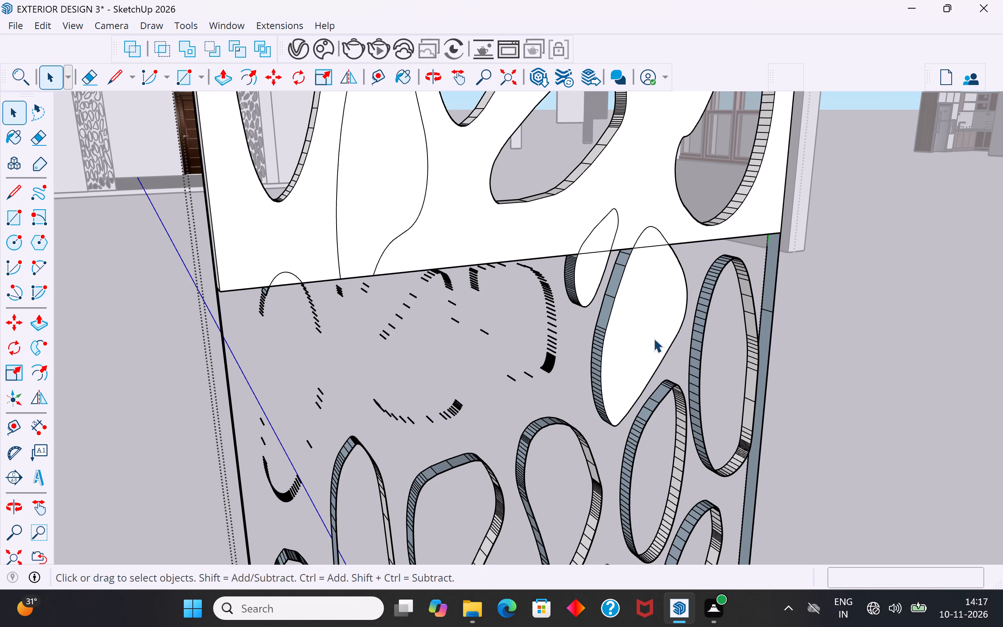
Delete the remaining large and small pebble infills crossing the dividing line, their walls below it, and adjacent opening walls.
{"action": "left_click", "coordinate": [650, 325]}
{"action": "key", "text": "Delete"}
{"action": "left_click_drag", "start_coordinate": [686, 326], "coordinate": [565, 373]}
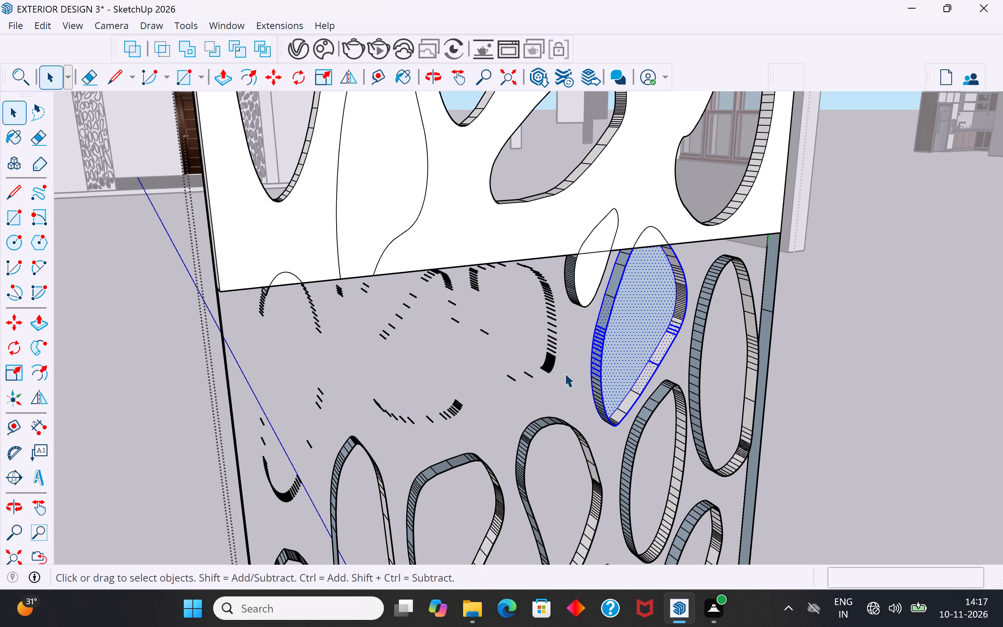
{"action": "key", "text": "Delete"}
{"action": "left_click", "coordinate": [589, 278]}
{"action": "key", "text": "Delete"}
{"action": "left_click", "coordinate": [591, 277]}
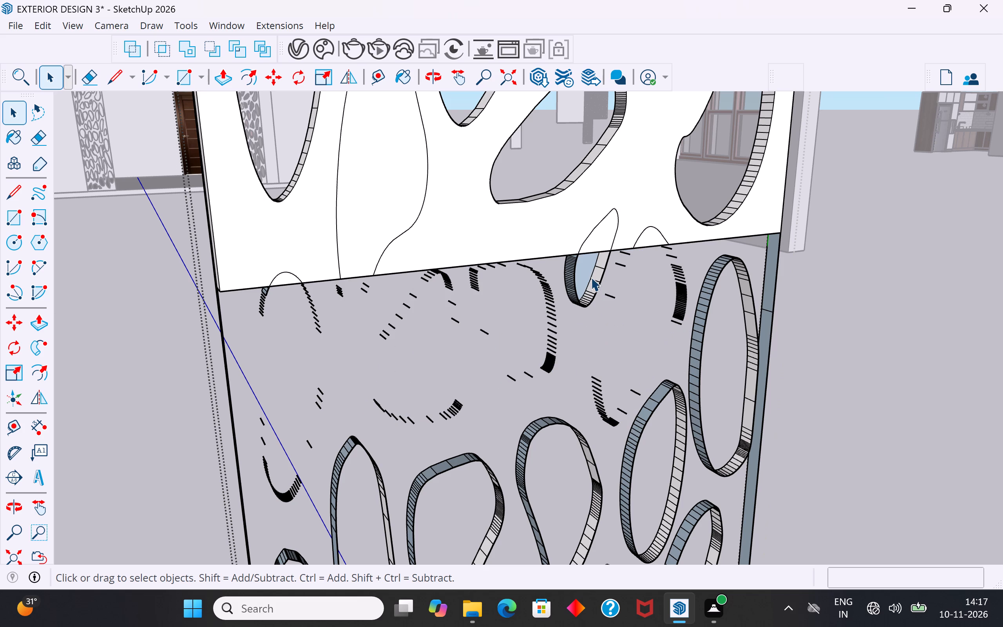
{"action": "left_click", "coordinate": [576, 278]}
{"action": "left_click", "coordinate": [583, 277]}
{"action": "key", "text": "Delete"}
{"action": "left_click_drag", "start_coordinate": [616, 271], "coordinate": [546, 308]}
{"action": "key", "text": "Delete"}
{"action": "left_click_drag", "start_coordinate": [570, 309], "coordinate": [463, 395]}
{"action": "key", "text": "Delete"}
{"action": "left_click_drag", "start_coordinate": [556, 337], "coordinate": [380, 445]}
{"action": "key", "text": "Delete"}
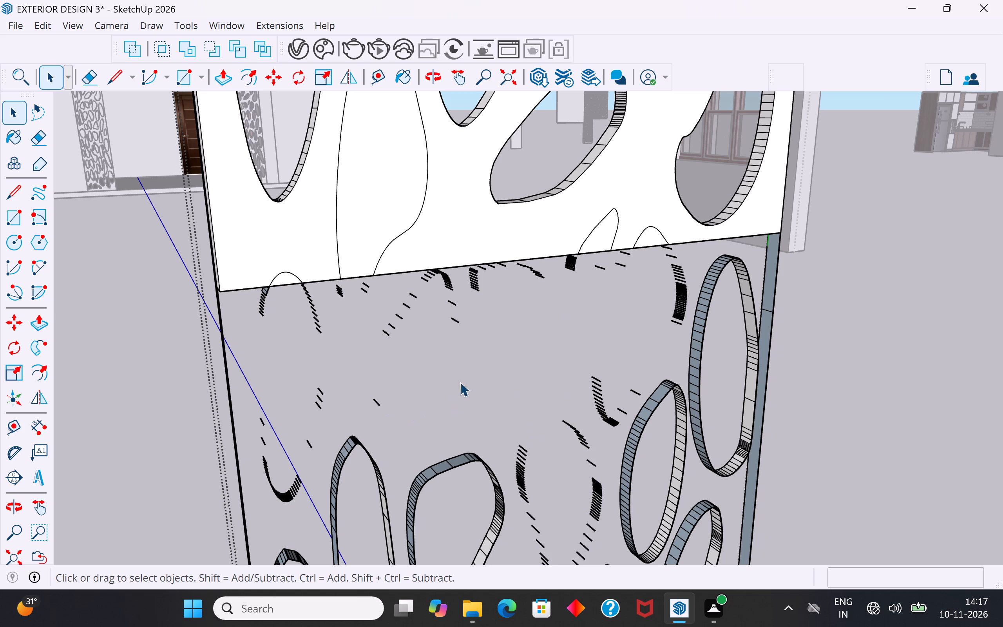
Delete the bulk of the leftover pebble outlines and panel edges below the cut, down to the panel's base.
{"action": "scroll", "coordinate": [513, 376], "scroll_direction": "down", "scroll_amount": 11}
{"action": "middle_click_drag", "start_coordinate": [390, 419], "coordinate": [915, 480]}
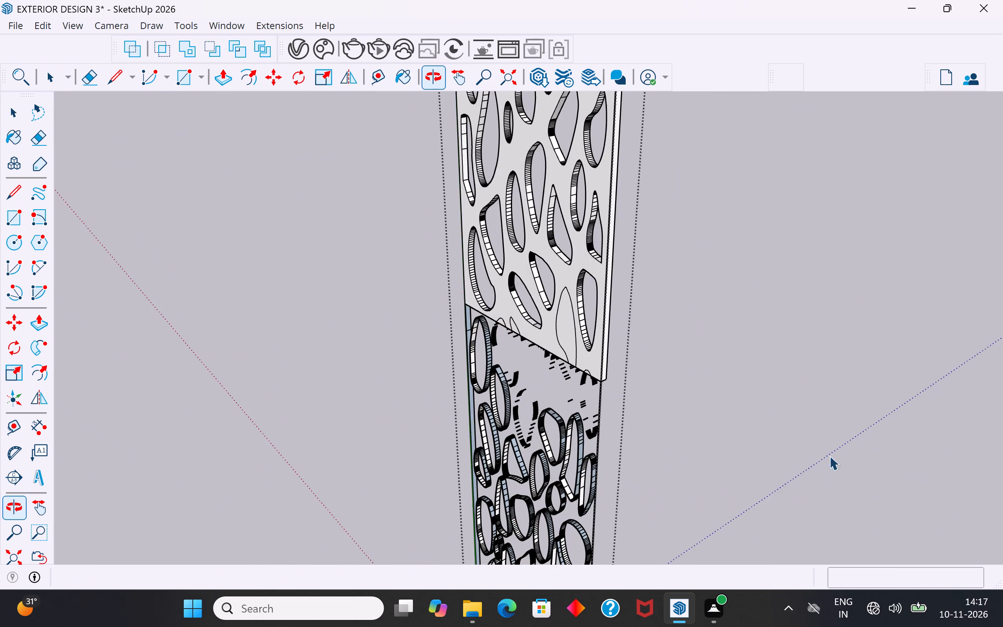
{"action": "scroll", "coordinate": [652, 327], "scroll_direction": "down", "scroll_amount": 4}
{"action": "middle_click_drag", "start_coordinate": [547, 398], "coordinate": [785, 391]}
{"action": "scroll", "coordinate": [598, 198], "scroll_direction": "down", "scroll_amount": 10}
{"action": "left_click_drag", "start_coordinate": [667, 281], "coordinate": [465, 426]}
{"action": "key", "text": "Delete"}
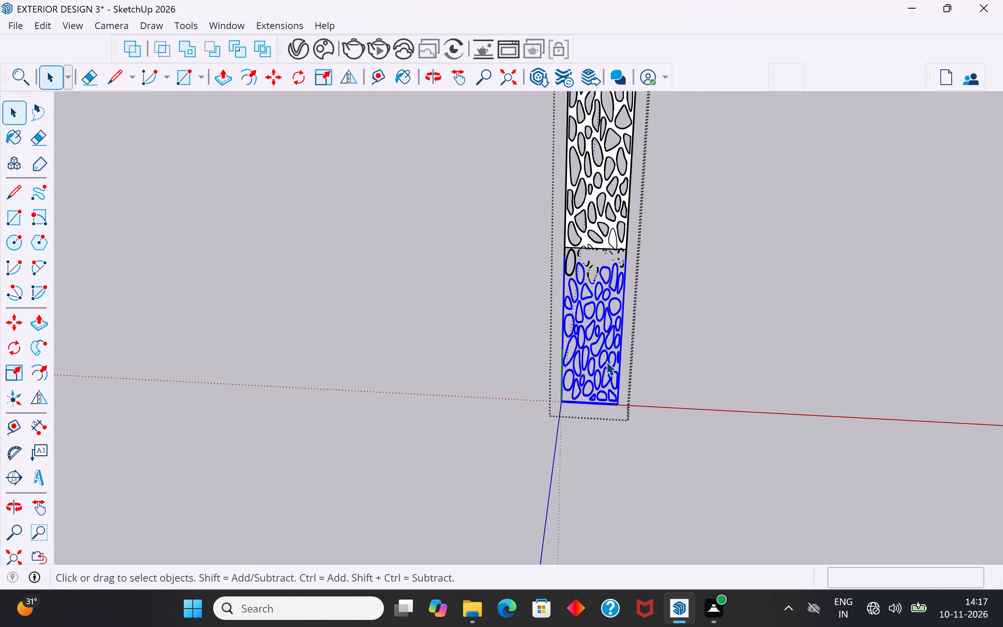
{"action": "key", "text": "Delete"}
{"action": "key", "text": "Delete"}
Delete the last complete pebble ring remaining below the dividing line.
{"action": "scroll", "coordinate": [607, 310], "scroll_direction": "up", "scroll_amount": 5}
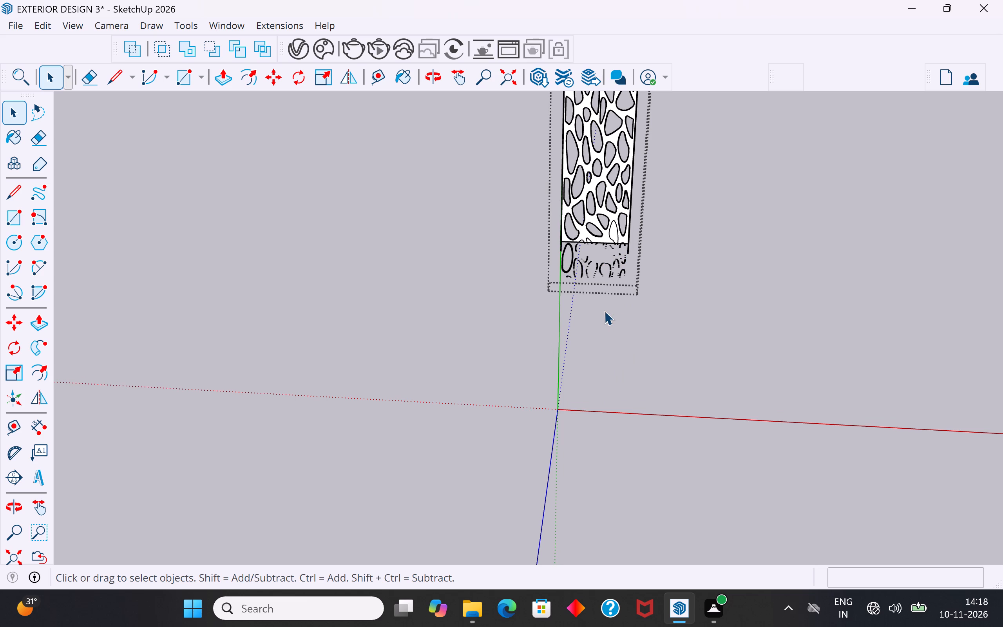
{"action": "scroll", "coordinate": [598, 244], "scroll_direction": "up", "scroll_amount": 8}
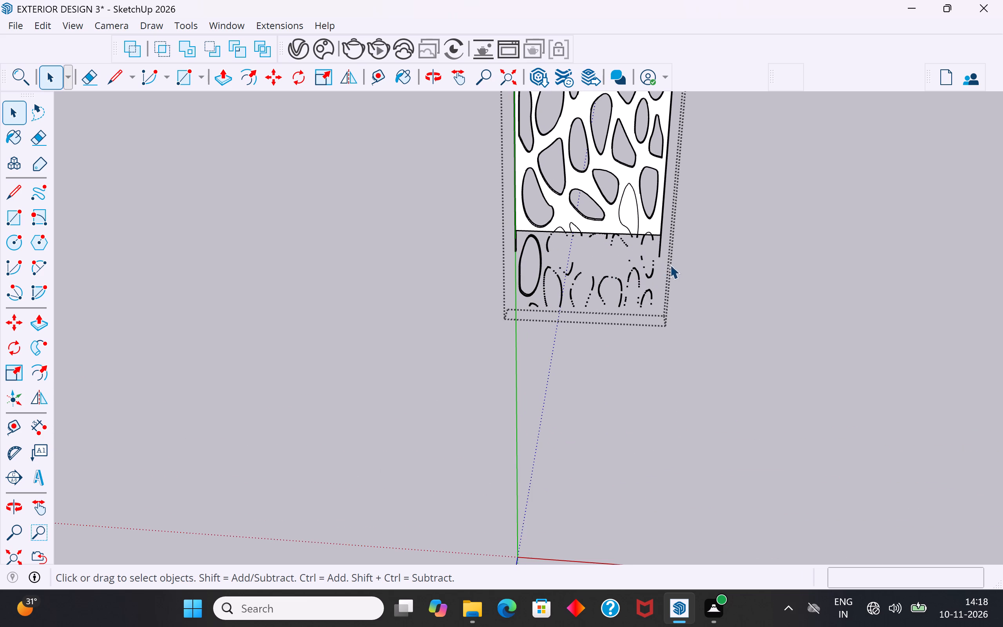
{"action": "middle_click_drag", "start_coordinate": [684, 265], "coordinate": [704, 188]}
{"action": "left_click_drag", "start_coordinate": [686, 240], "coordinate": [470, 316]}
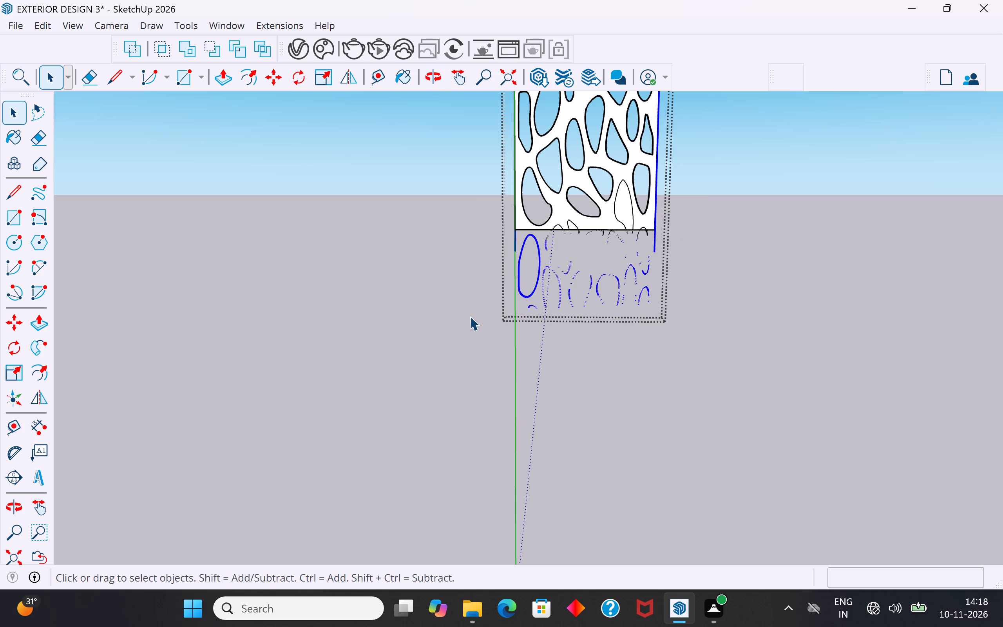
{"action": "left_click", "coordinate": [753, 318]}
{"action": "scroll", "coordinate": [647, 270], "scroll_direction": "up", "scroll_amount": 4}
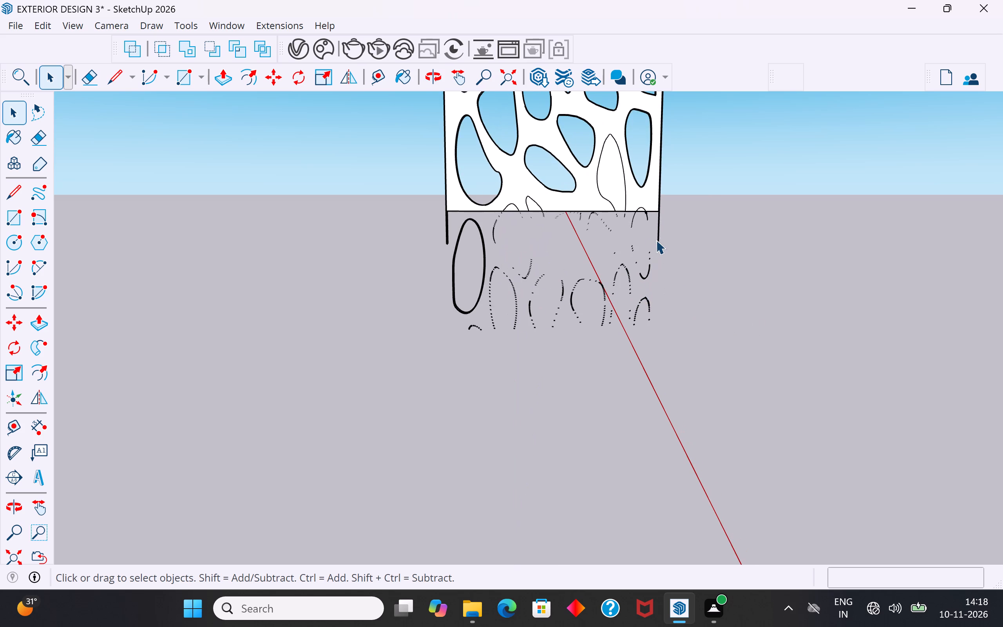
{"action": "left_click", "coordinate": [657, 233]}
{"action": "scroll", "coordinate": [657, 233], "scroll_direction": "up", "scroll_amount": 5}
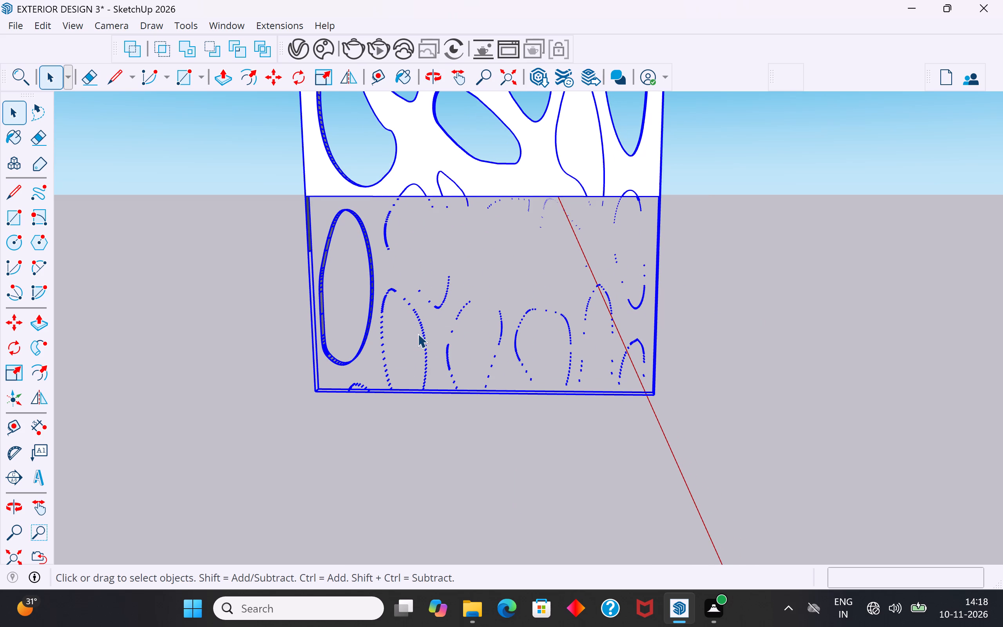
{"action": "left_click", "coordinate": [573, 315]}
{"action": "left_click_drag", "start_coordinate": [425, 234], "coordinate": [348, 308]}
{"action": "triple_click", "coordinate": [373, 296]}
{"action": "key", "text": "Delete"}
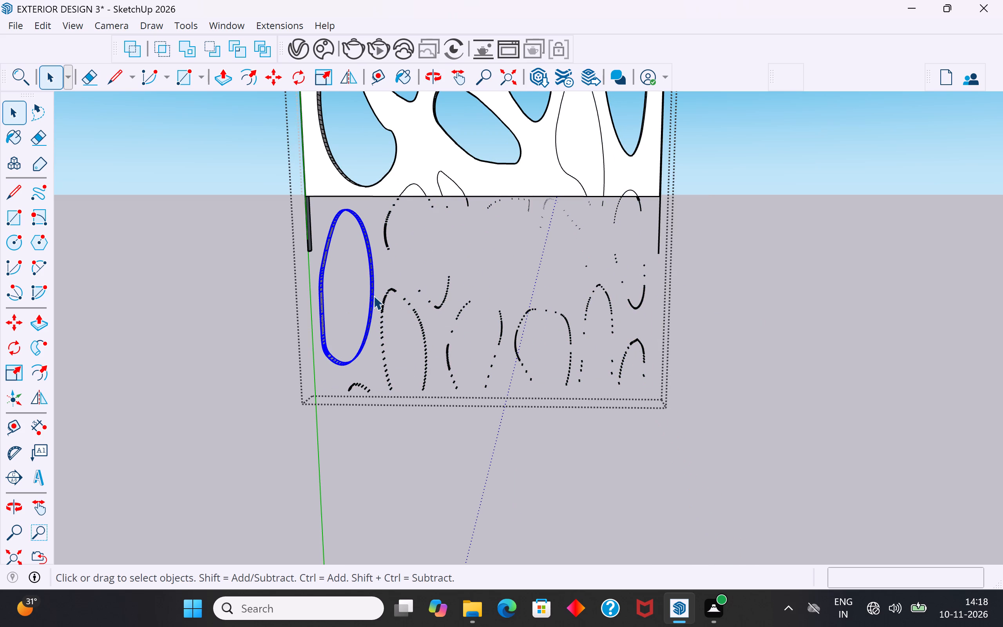
Delete the loose pebble-edge fragments below the cut across the panel's left half and centre, down to its base.
{"action": "left_click_drag", "start_coordinate": [431, 286], "coordinate": [377, 351]}
{"action": "key", "text": "Delete"}
{"action": "left_click_drag", "start_coordinate": [498, 262], "coordinate": [438, 325]}
{"action": "key", "text": "Delete"}
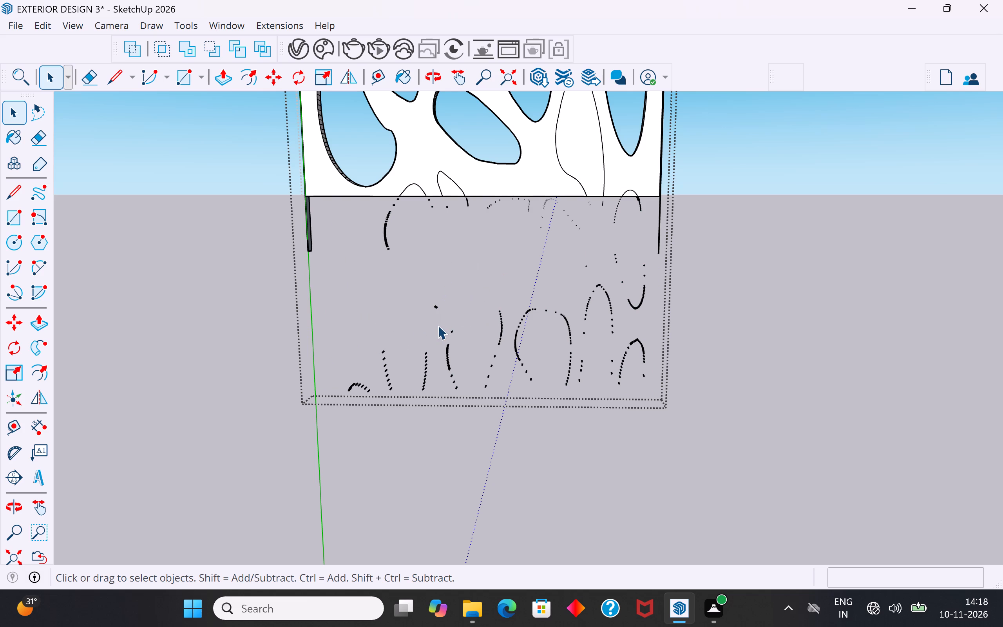
{"action": "left_click_drag", "start_coordinate": [523, 296], "coordinate": [449, 369]}
{"action": "key", "text": "Delete"}
{"action": "left_click_drag", "start_coordinate": [514, 331], "coordinate": [339, 388]}
{"action": "key", "text": "Delete"}
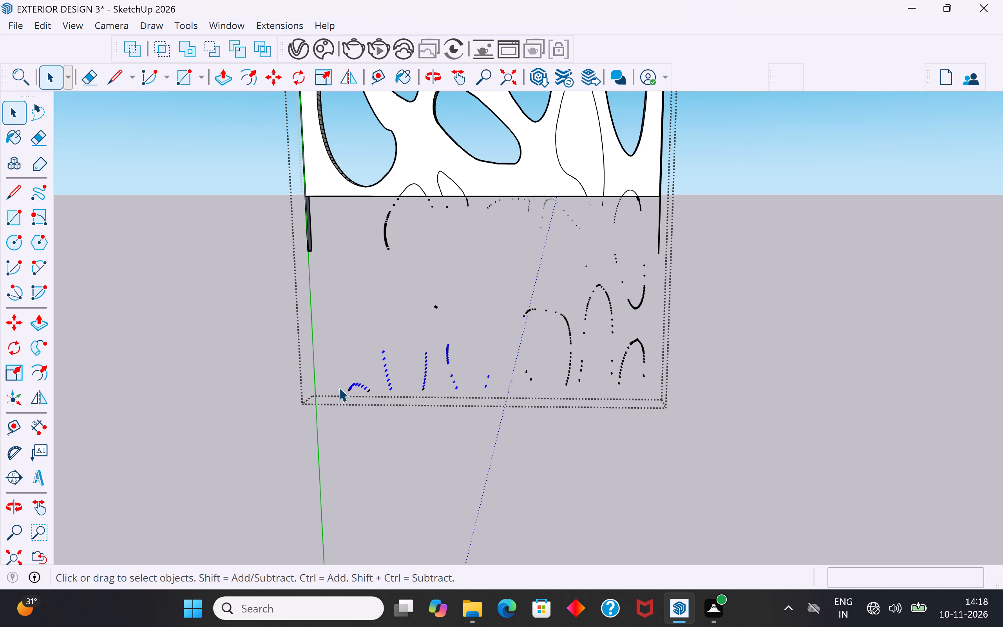
{"action": "scroll", "coordinate": [364, 389], "scroll_direction": "up", "scroll_amount": 10}
{"action": "middle_click_drag", "start_coordinate": [371, 412], "coordinate": [436, 302]}
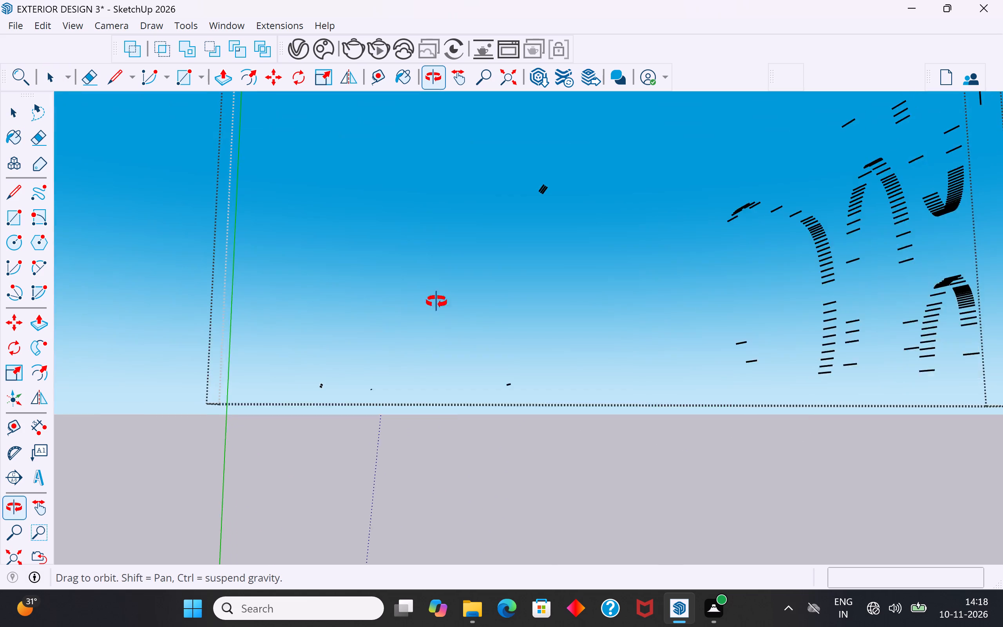
{"action": "middle_click_drag", "start_coordinate": [436, 302], "coordinate": [433, 291]}
{"action": "left_click_drag", "start_coordinate": [563, 360], "coordinate": [289, 379]}
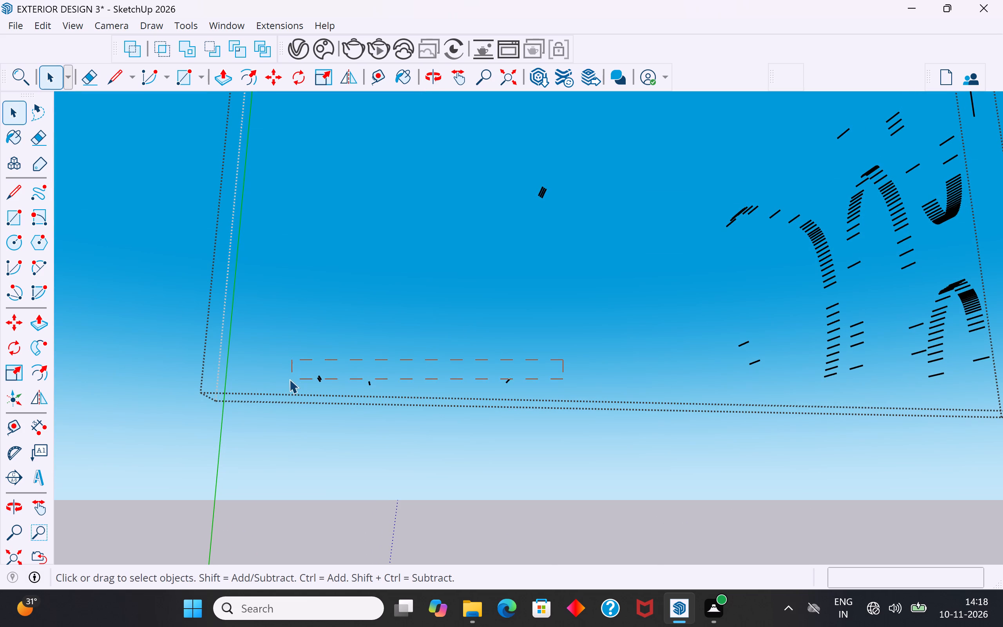
{"action": "left_click_drag", "start_coordinate": [289, 379], "coordinate": [289, 390]}
{"action": "key", "text": "Delete"}
Delete the stray fragment mid-panel, the curved fragment beneath the cut on the left, and the upper arc fragments on the right half.
{"action": "scroll", "coordinate": [377, 528], "scroll_direction": "down", "scroll_amount": 5}
{"action": "left_click_drag", "start_coordinate": [538, 268], "coordinate": [465, 328]}
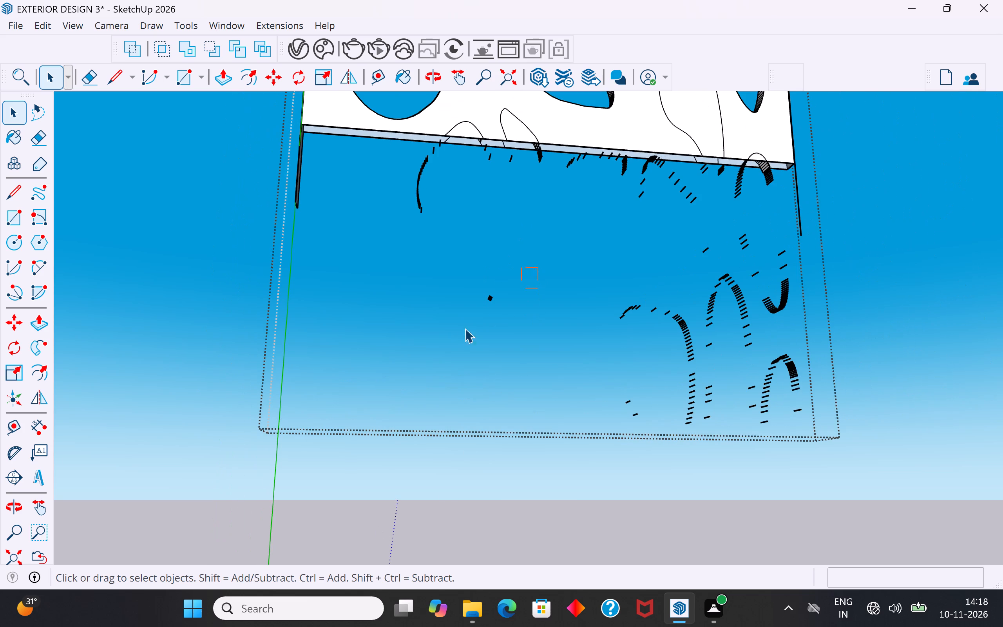
{"action": "left_click_drag", "start_coordinate": [465, 328], "coordinate": [460, 330]}
{"action": "key", "text": "Delete"}
{"action": "left_click_drag", "start_coordinate": [441, 156], "coordinate": [384, 219]}
{"action": "key", "text": "Delete"}
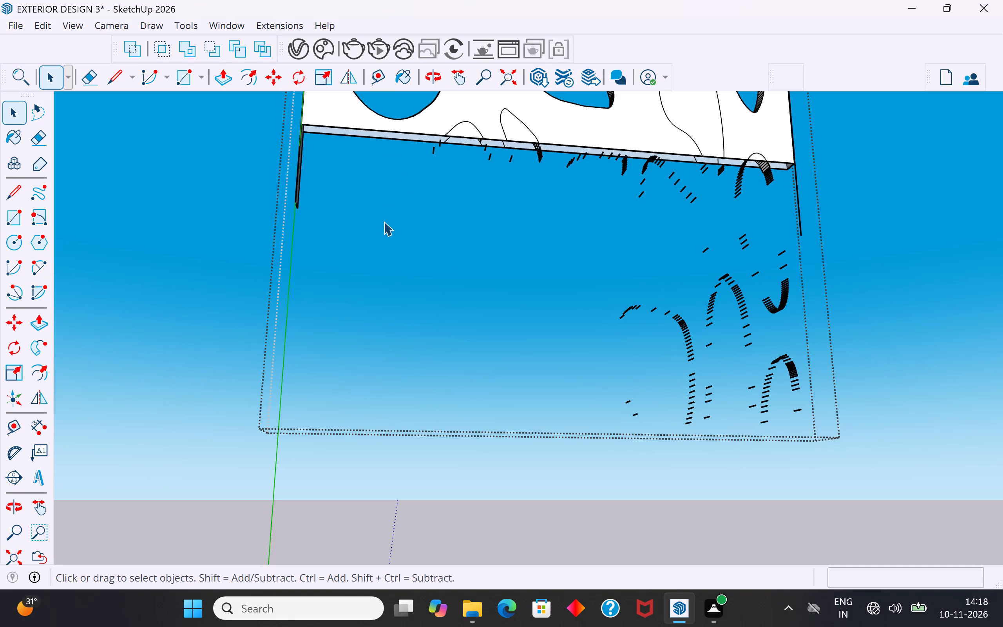
{"action": "left_click_drag", "start_coordinate": [686, 301], "coordinate": [554, 364]}
{"action": "key", "text": "Delete"}
{"action": "key", "text": "Delete"}
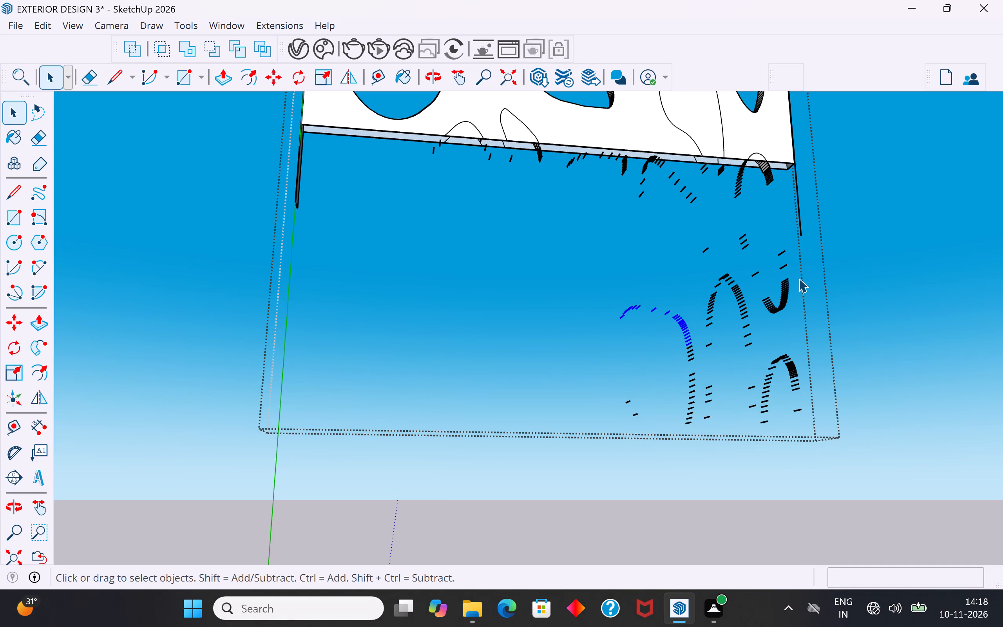
{"action": "left_click_drag", "start_coordinate": [795, 274], "coordinate": [647, 349]}
{"action": "key", "text": "Delete"}
Delete the remaining pebble-edge fragments on the panel's right half, from the base up to just below the cut.
{"action": "scroll", "coordinate": [666, 350], "scroll_direction": "down", "scroll_amount": 5}
{"action": "middle_click_drag", "start_coordinate": [717, 368], "coordinate": [598, 414]}
{"action": "scroll", "coordinate": [717, 368], "scroll_direction": "up", "scroll_amount": 1}
{"action": "scroll", "coordinate": [798, 350], "scroll_direction": "up", "scroll_amount": 2}
{"action": "middle_click_drag", "start_coordinate": [720, 390], "coordinate": [752, 400]}
{"action": "scroll", "coordinate": [764, 384], "scroll_direction": "up", "scroll_amount": 4}
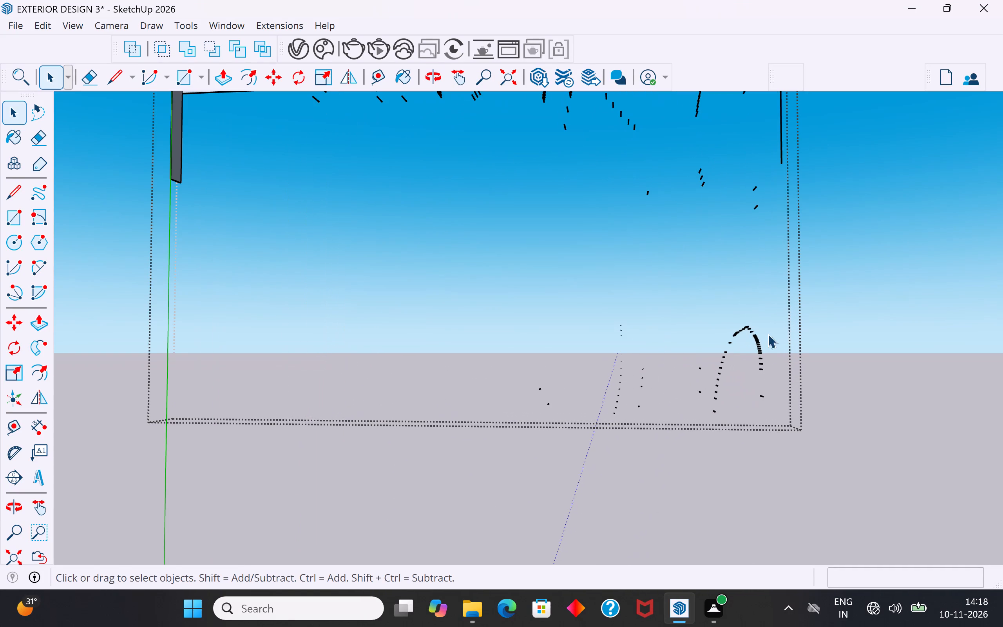
{"action": "left_click_drag", "start_coordinate": [783, 319], "coordinate": [501, 417]}
{"action": "key", "text": "Delete"}
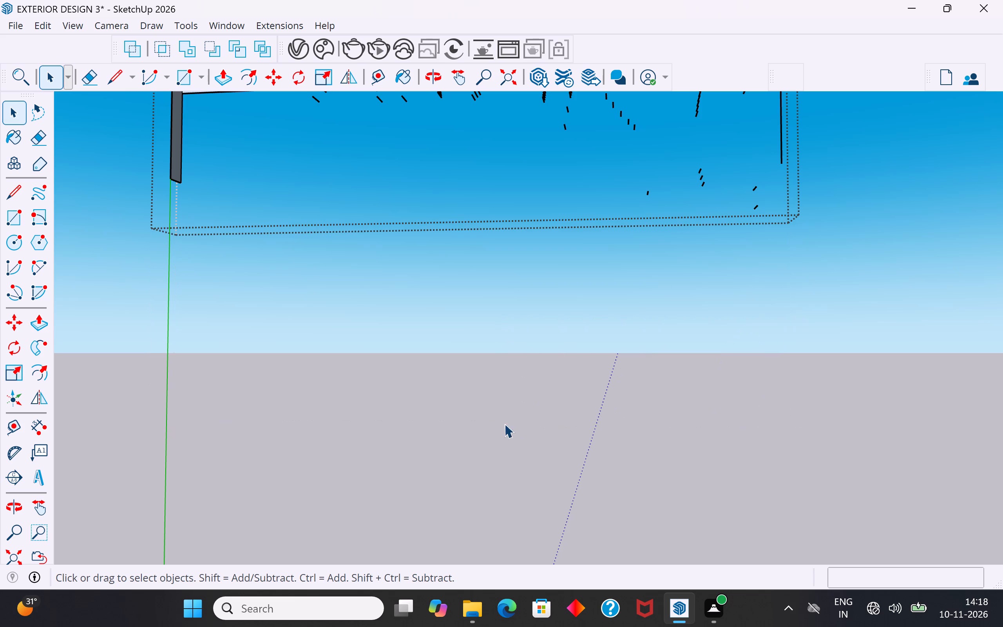
{"action": "scroll", "coordinate": [533, 483], "scroll_direction": "down", "scroll_amount": 4}
{"action": "scroll", "coordinate": [677, 223], "scroll_direction": "up", "scroll_amount": 3}
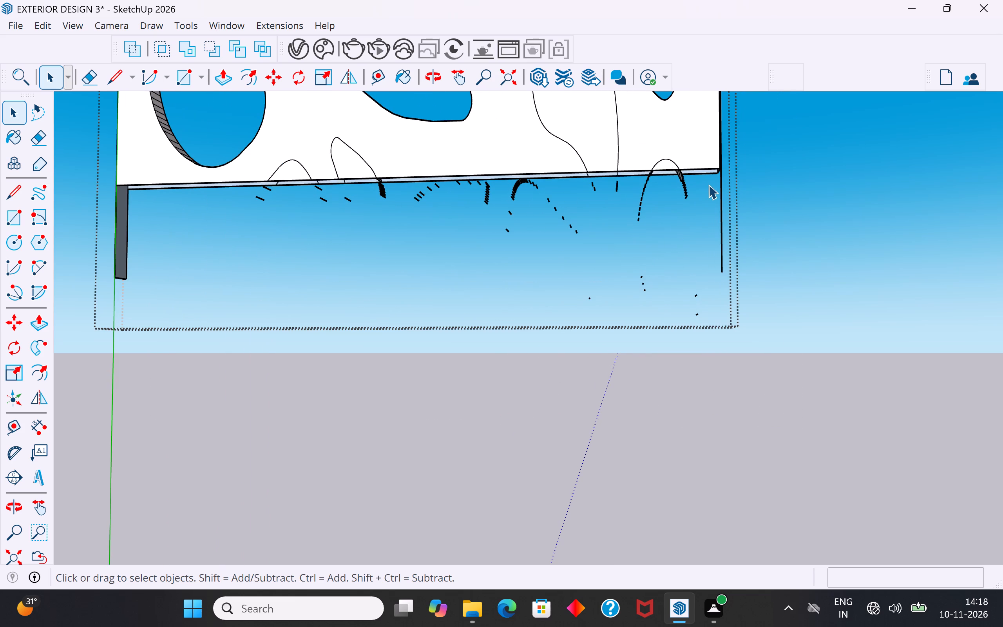
{"action": "left_click_drag", "start_coordinate": [710, 185], "coordinate": [551, 263]}
{"action": "key", "text": "Delete"}
{"action": "left_click_drag", "start_coordinate": [707, 270], "coordinate": [555, 317]}
{"action": "key", "text": "Delete"}
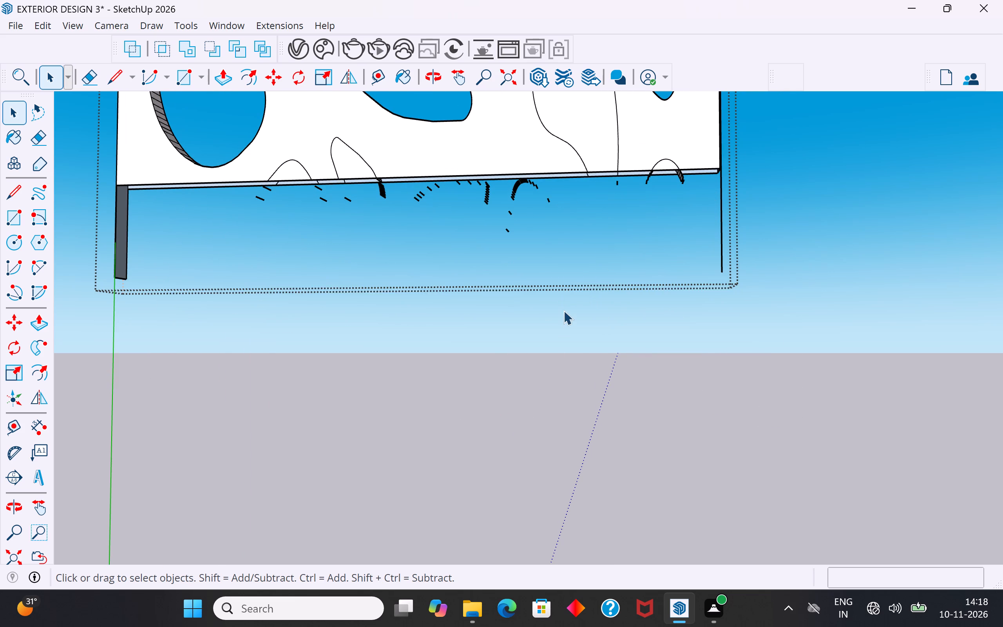
Delete the arc of short leftover edges hanging just below the middle of the cut edge.
{"action": "scroll", "coordinate": [574, 335], "scroll_direction": "down", "scroll_amount": 3}
{"action": "scroll", "coordinate": [507, 226], "scroll_direction": "up", "scroll_amount": 8}
{"action": "middle_click_drag", "start_coordinate": [520, 233], "coordinate": [554, 261]}
{"action": "left_click_drag", "start_coordinate": [629, 200], "coordinate": [536, 247]}
{"action": "key", "text": "Delete"}
{"action": "left_click_drag", "start_coordinate": [516, 201], "coordinate": [389, 252]}
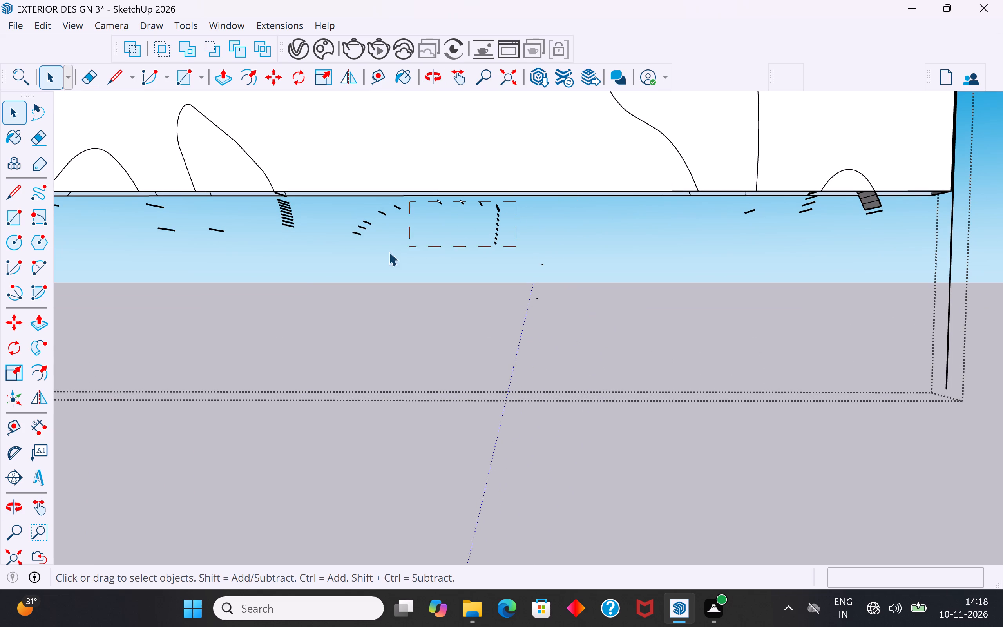
{"action": "left_click_drag", "start_coordinate": [389, 252], "coordinate": [333, 272]}
{"action": "key", "text": "Delete"}
{"action": "scroll", "coordinate": [596, 286], "scroll_direction": "down", "scroll_amount": 3}
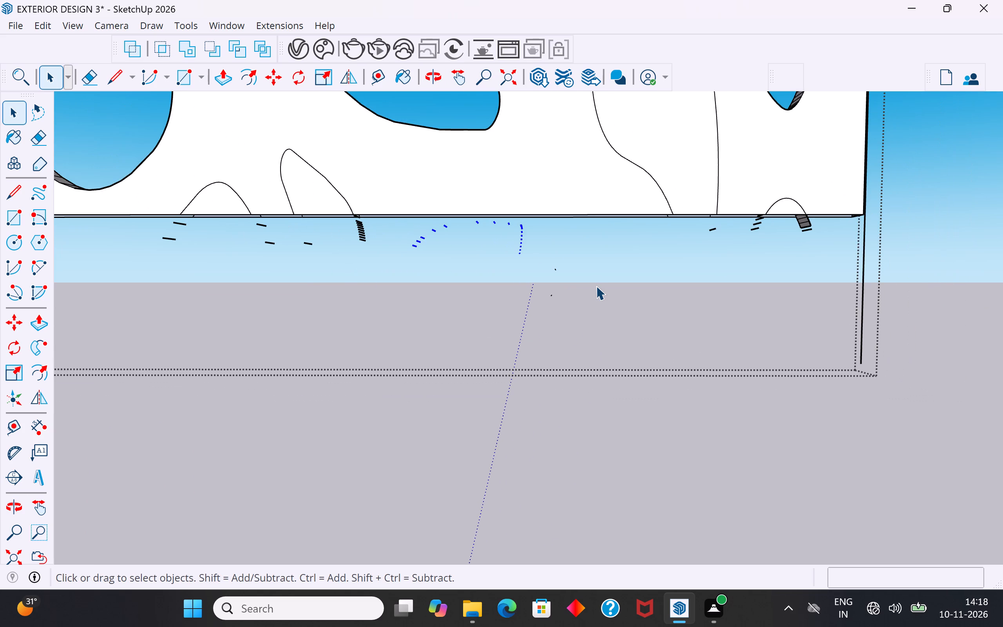
{"action": "key", "text": "Delete"}
Delete the three short edges beside the small arch near the panel's right corner and the stray edge farther along the cut.
{"action": "scroll", "coordinate": [815, 209], "scroll_direction": "up", "scroll_amount": 12}
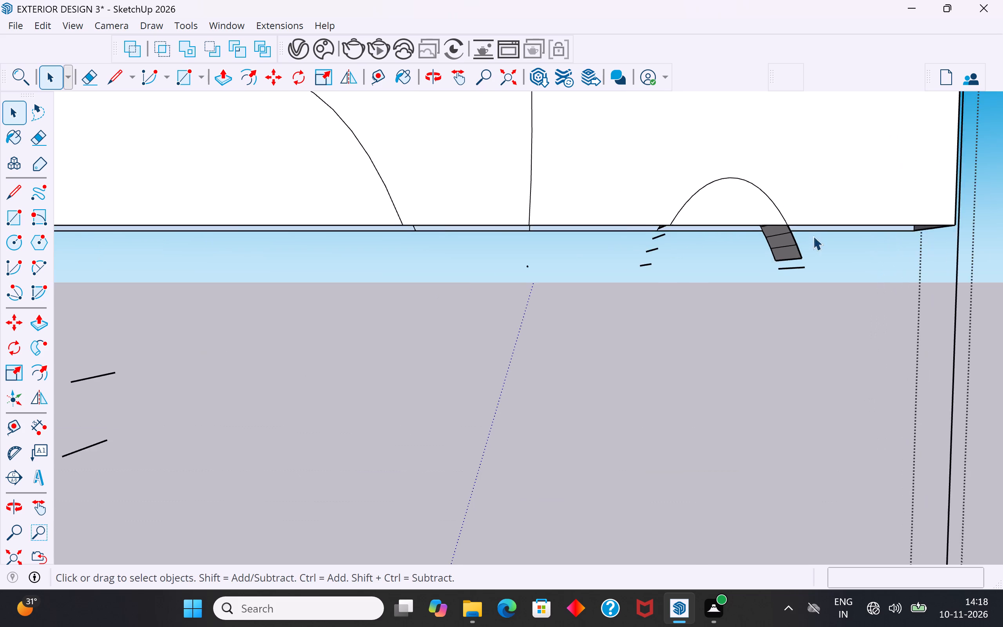
{"action": "middle_click_drag", "start_coordinate": [812, 237], "coordinate": [789, 214]}
{"action": "scroll", "coordinate": [810, 232], "scroll_direction": "up", "scroll_amount": 1}
{"action": "scroll", "coordinate": [714, 331], "scroll_direction": "down", "scroll_amount": 8}
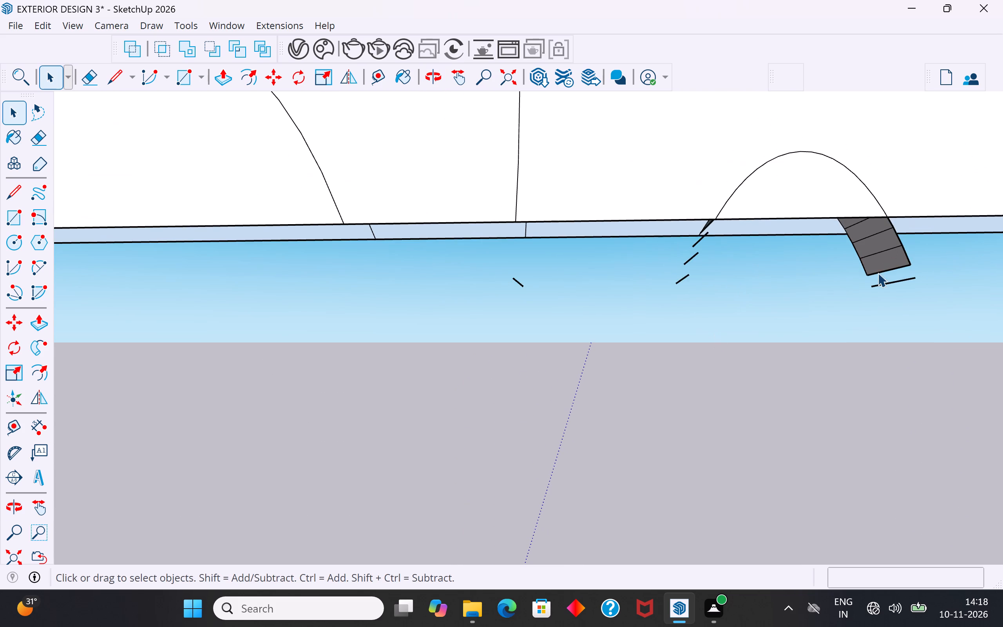
{"action": "middle_click_drag", "start_coordinate": [753, 305], "coordinate": [779, 293]}
{"action": "scroll", "coordinate": [779, 293], "scroll_direction": "up", "scroll_amount": 1}
{"action": "scroll", "coordinate": [654, 355], "scroll_direction": "down", "scroll_amount": 9}
{"action": "middle_click_drag", "start_coordinate": [536, 365], "coordinate": [647, 358]}
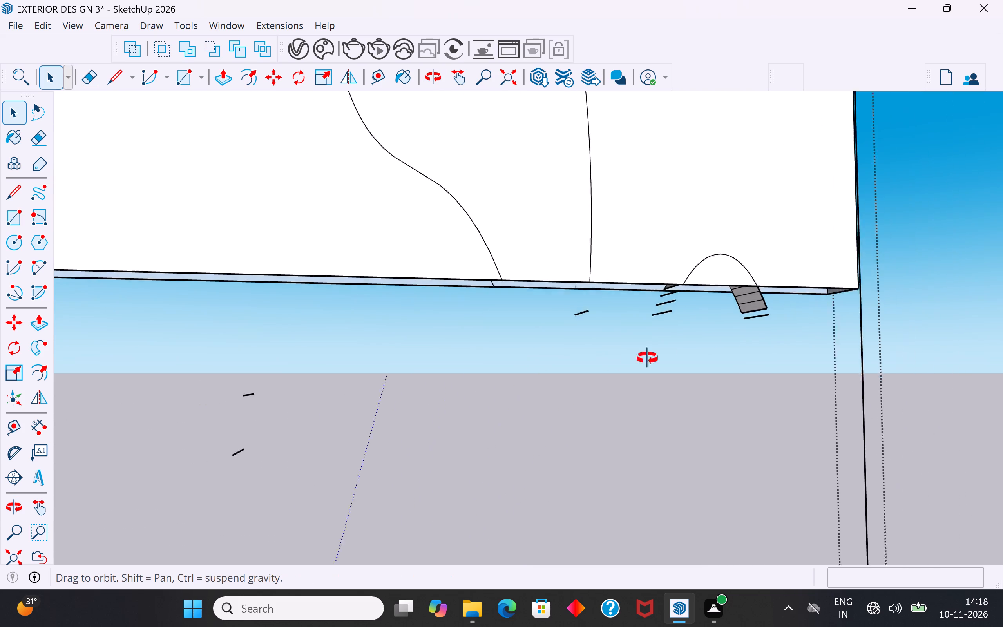
{"action": "middle_click_drag", "start_coordinate": [647, 358], "coordinate": [868, 282]}
{"action": "scroll", "coordinate": [520, 336], "scroll_direction": "up", "scroll_amount": 3}
{"action": "scroll", "coordinate": [475, 346], "scroll_direction": "up", "scroll_amount": 3}
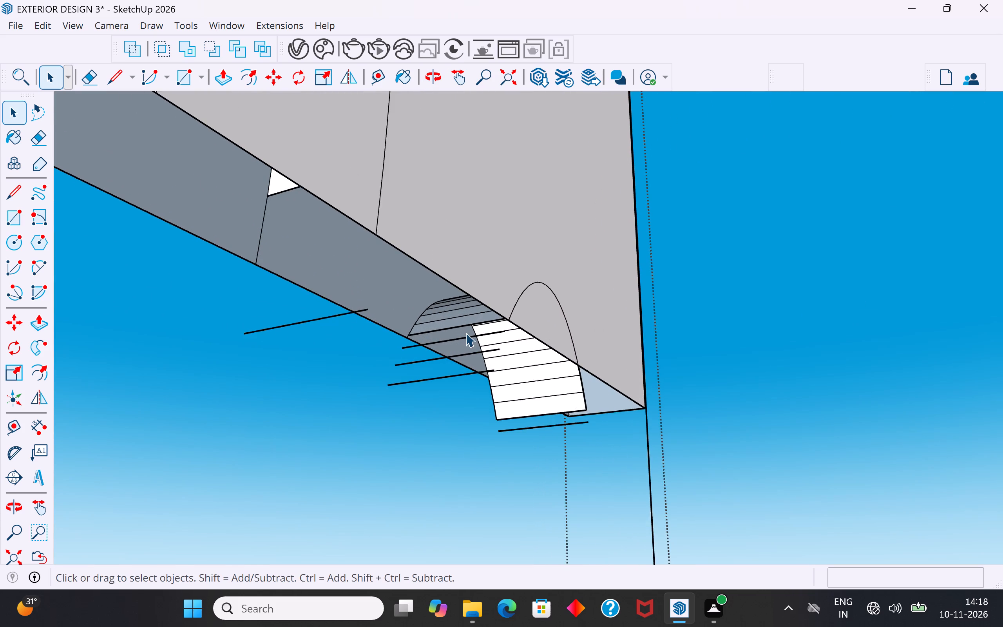
{"action": "middle_click_drag", "start_coordinate": [449, 327], "coordinate": [371, 457]}
{"action": "middle_click_drag", "start_coordinate": [496, 386], "coordinate": [459, 399]}
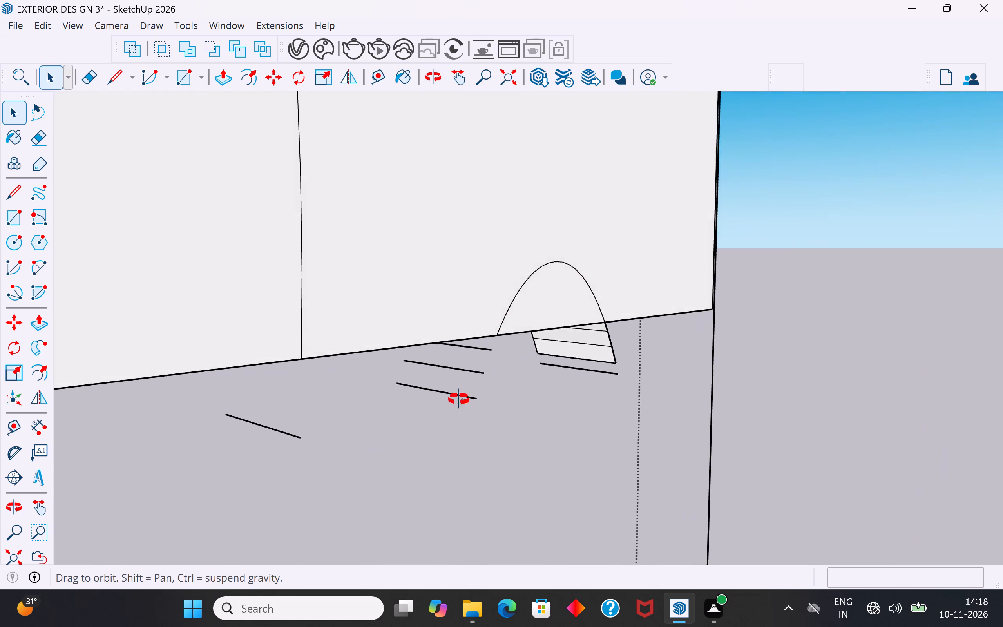
{"action": "middle_click_drag", "start_coordinate": [459, 399], "coordinate": [308, 358]}
{"action": "left_click_drag", "start_coordinate": [489, 340], "coordinate": [395, 406]}
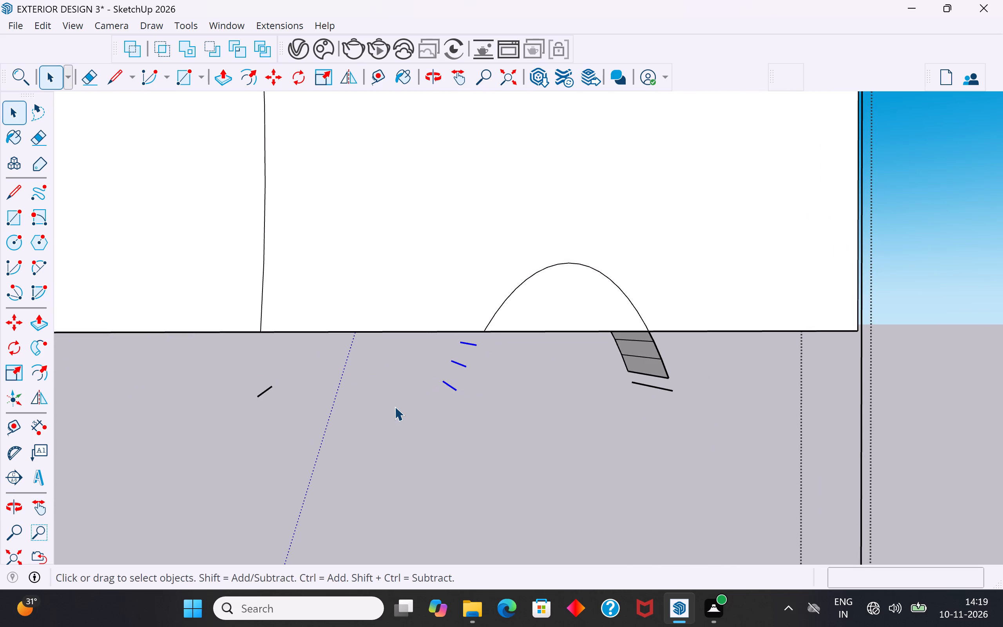
{"action": "key", "text": "Delete"}
{"action": "left_click_drag", "start_coordinate": [331, 378], "coordinate": [219, 448]}
{"action": "key", "text": "Delete"}
Delete the small curved wall stub and its loose edges hanging below the small arch.
{"action": "left_click_drag", "start_coordinate": [685, 359], "coordinate": [620, 400]}
{"action": "key", "text": "Delete"}
{"action": "left_click_drag", "start_coordinate": [665, 335], "coordinate": [603, 379]}
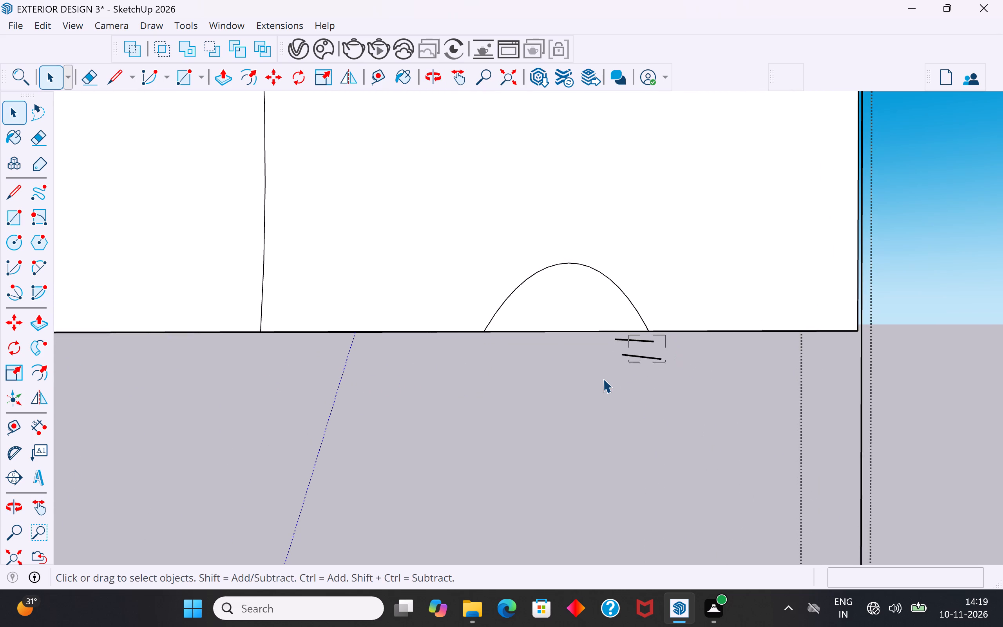
{"action": "left_click_drag", "start_coordinate": [603, 379], "coordinate": [598, 382]}
{"action": "key", "text": "Delete"}
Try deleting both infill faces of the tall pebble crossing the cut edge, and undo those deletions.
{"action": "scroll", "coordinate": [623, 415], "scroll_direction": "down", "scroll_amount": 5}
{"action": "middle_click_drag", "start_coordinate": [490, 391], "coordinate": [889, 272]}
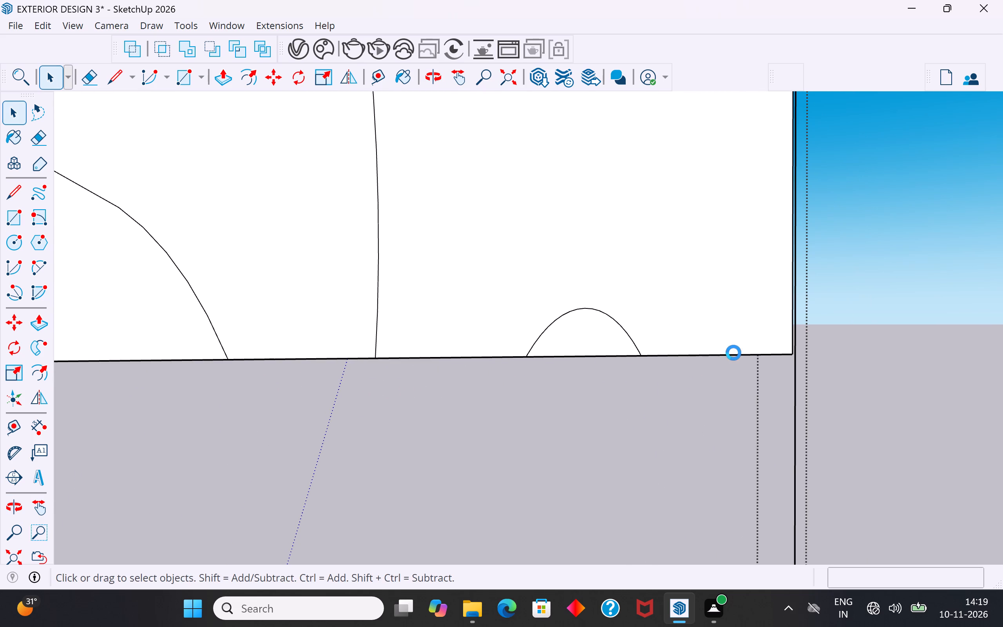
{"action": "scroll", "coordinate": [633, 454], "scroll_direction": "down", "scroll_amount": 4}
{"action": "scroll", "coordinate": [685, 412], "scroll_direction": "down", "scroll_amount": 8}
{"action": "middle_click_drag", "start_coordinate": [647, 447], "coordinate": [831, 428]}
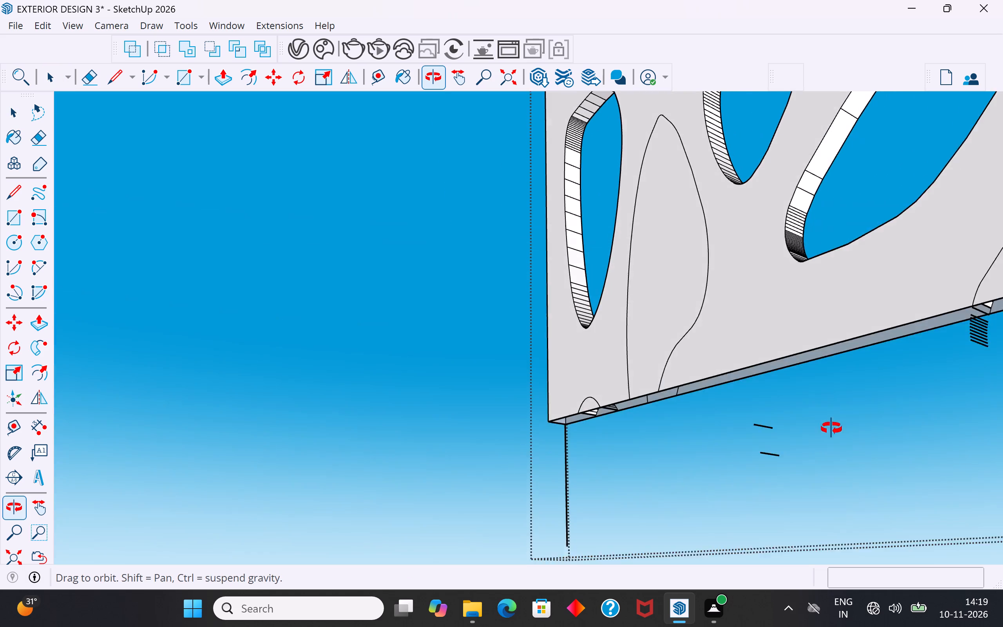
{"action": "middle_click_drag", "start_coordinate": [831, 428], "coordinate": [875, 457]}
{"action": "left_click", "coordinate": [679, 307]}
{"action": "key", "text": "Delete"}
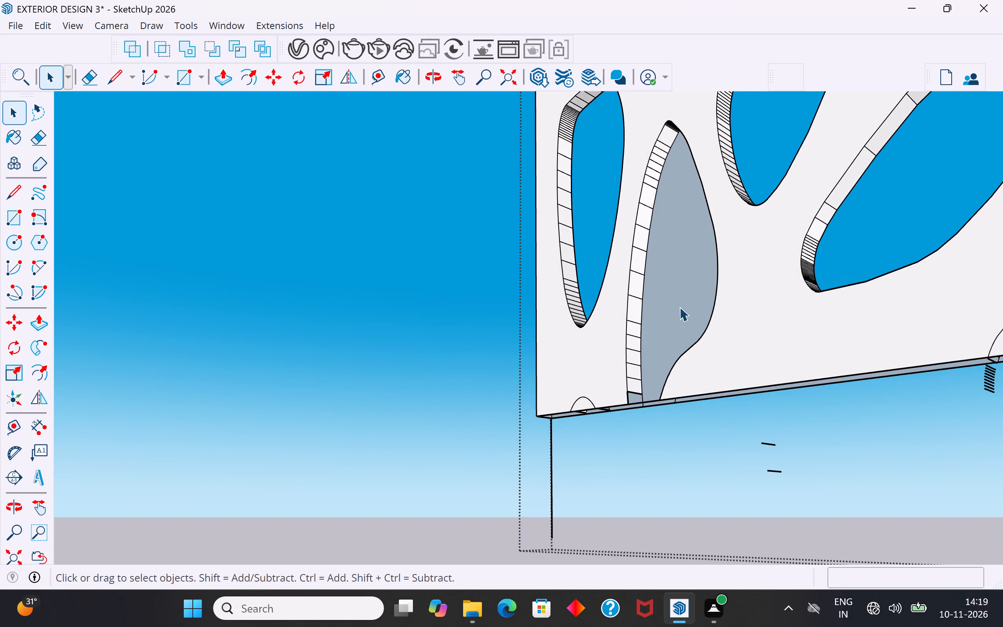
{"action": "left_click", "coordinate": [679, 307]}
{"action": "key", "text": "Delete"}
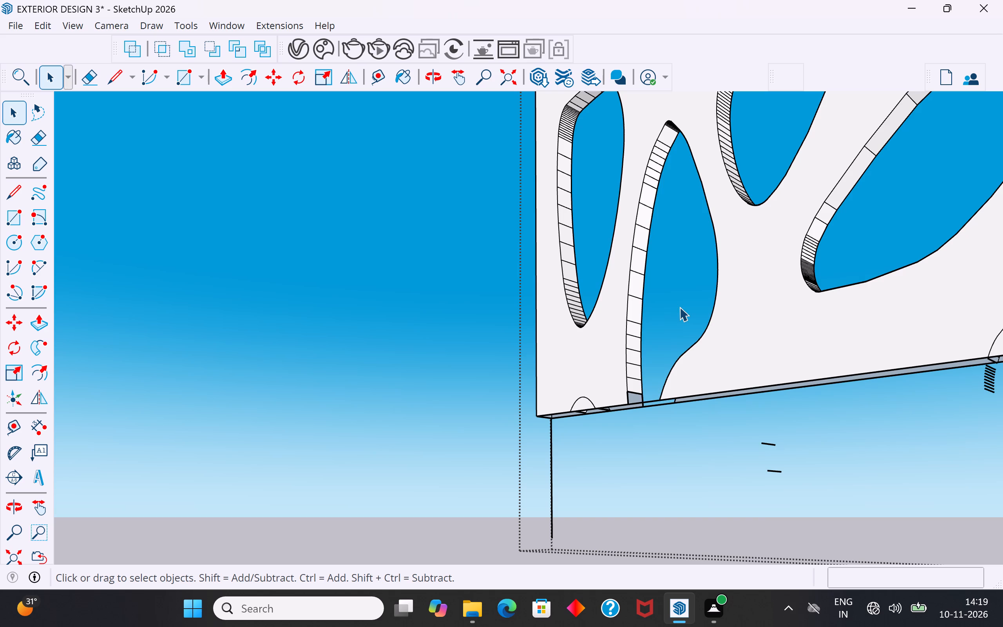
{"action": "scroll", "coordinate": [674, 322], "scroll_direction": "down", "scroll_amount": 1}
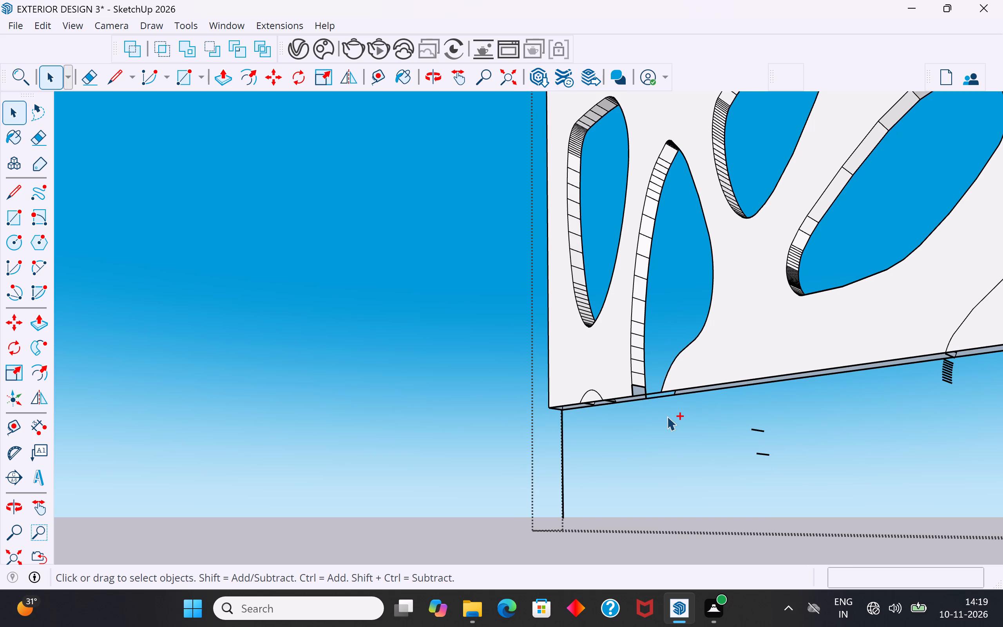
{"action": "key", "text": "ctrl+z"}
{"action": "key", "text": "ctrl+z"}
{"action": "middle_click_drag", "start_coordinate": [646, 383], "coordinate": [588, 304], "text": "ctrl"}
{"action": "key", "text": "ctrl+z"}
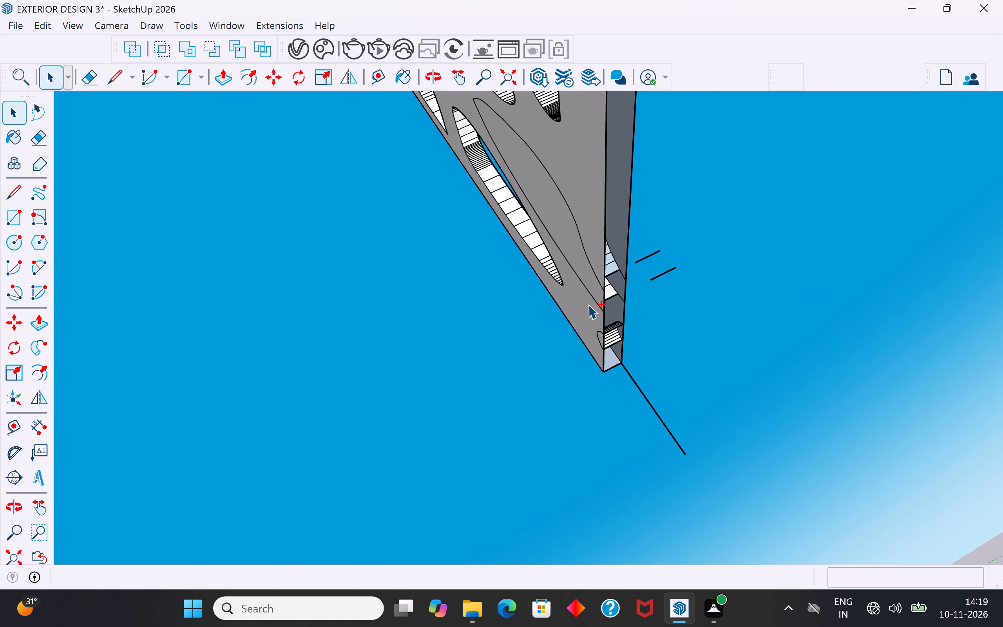
Draw an edge about 9/16" long across the panel's narrow side face, level with the cut bottom edge.
{"action": "middle_click_drag", "start_coordinate": [628, 330], "coordinate": [345, 386]}
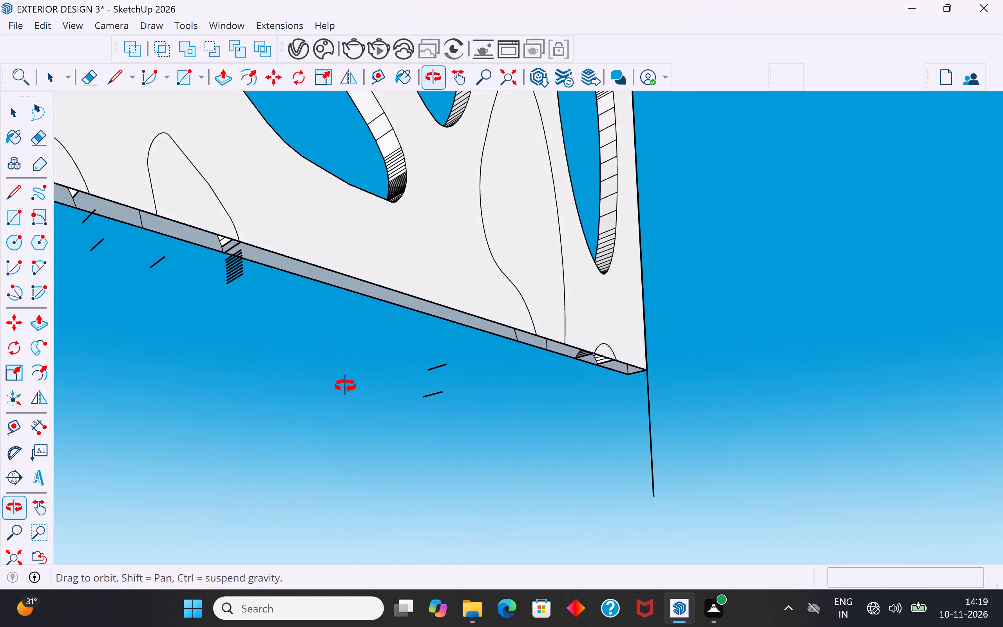
{"action": "middle_click_drag", "start_coordinate": [345, 386], "coordinate": [353, 386]}
{"action": "middle_click", "coordinate": [516, 325]}
{"action": "scroll", "coordinate": [686, 329], "scroll_direction": "down", "scroll_amount": 3}
{"action": "middle_click_drag", "start_coordinate": [658, 344], "coordinate": [498, 446]}
{"action": "scroll", "coordinate": [675, 315], "scroll_direction": "up", "scroll_amount": 9}
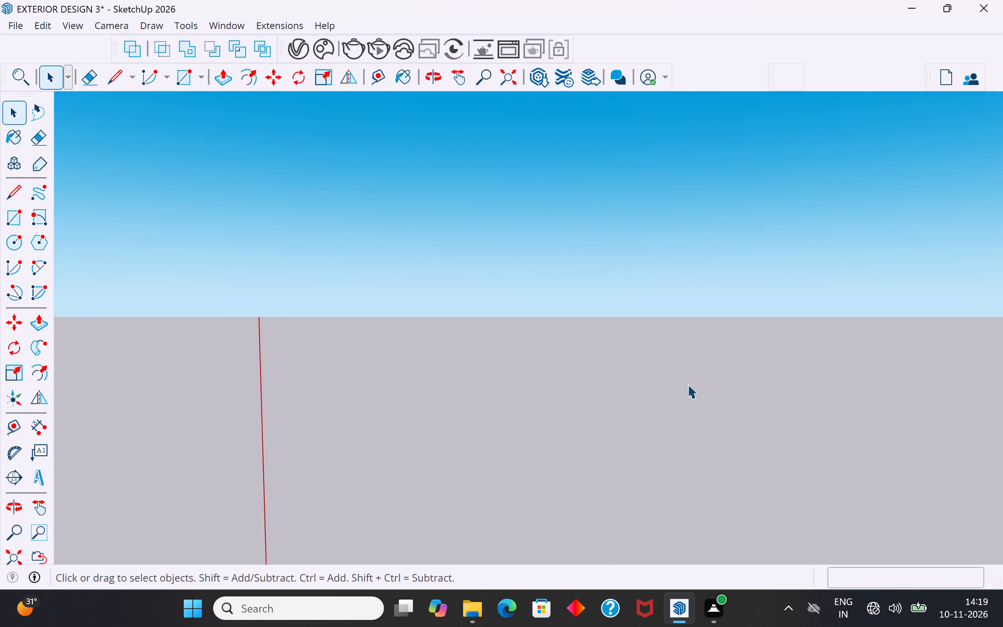
{"action": "scroll", "coordinate": [688, 384], "scroll_direction": "down", "scroll_amount": 4}
{"action": "middle_click_drag", "start_coordinate": [659, 382], "coordinate": [626, 408]}
{"action": "scroll", "coordinate": [542, 401], "scroll_direction": "up", "scroll_amount": 3}
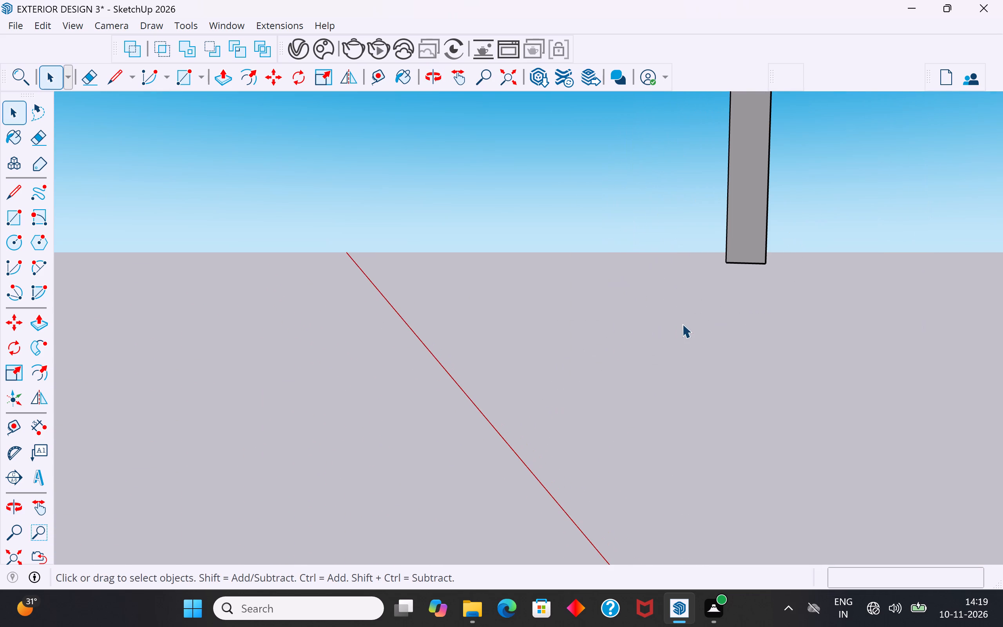
{"action": "scroll", "coordinate": [670, 346], "scroll_direction": "up", "scroll_amount": 1}
{"action": "scroll", "coordinate": [626, 427], "scroll_direction": "down", "scroll_amount": 4}
{"action": "middle_click_drag", "start_coordinate": [617, 405], "coordinate": [835, 409]}
{"action": "scroll", "coordinate": [583, 399], "scroll_direction": "up", "scroll_amount": 4}
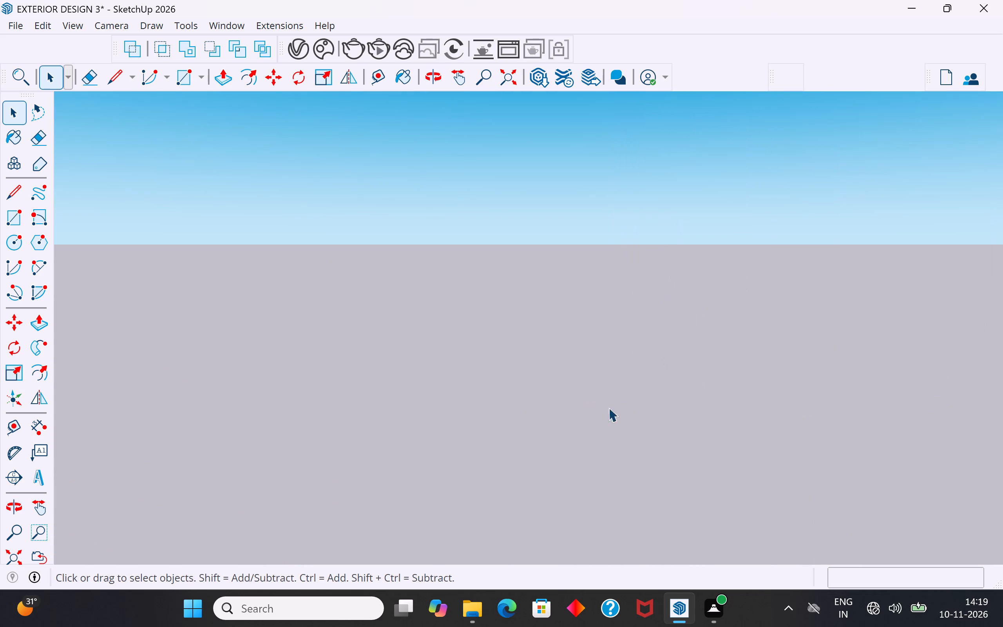
{"action": "scroll", "coordinate": [620, 415], "scroll_direction": "down", "scroll_amount": 3}
{"action": "scroll", "coordinate": [784, 311], "scroll_direction": "down", "scroll_amount": 2}
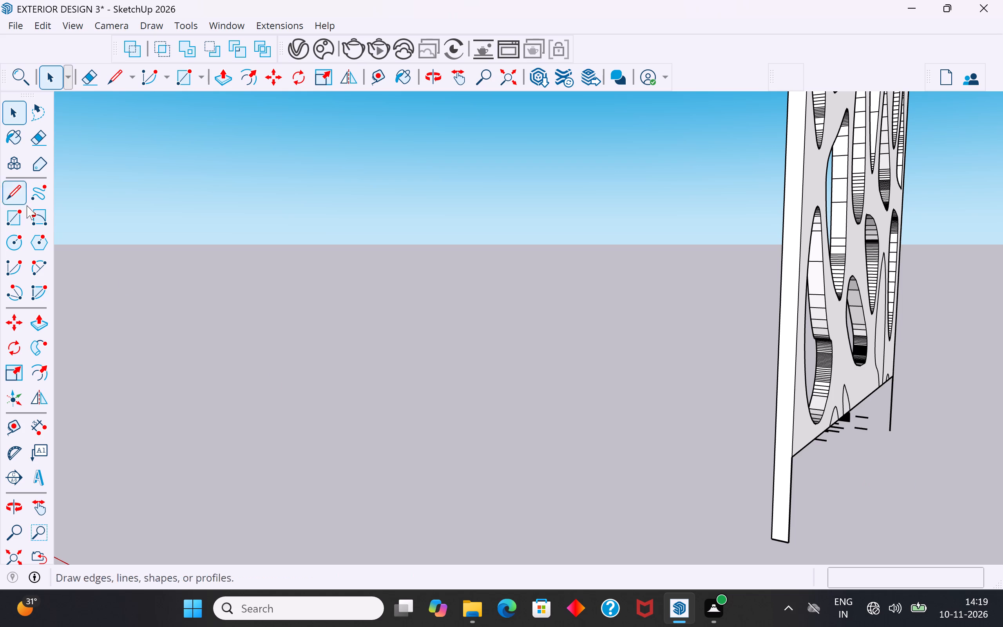
{"action": "triple_click", "coordinate": [778, 490]}
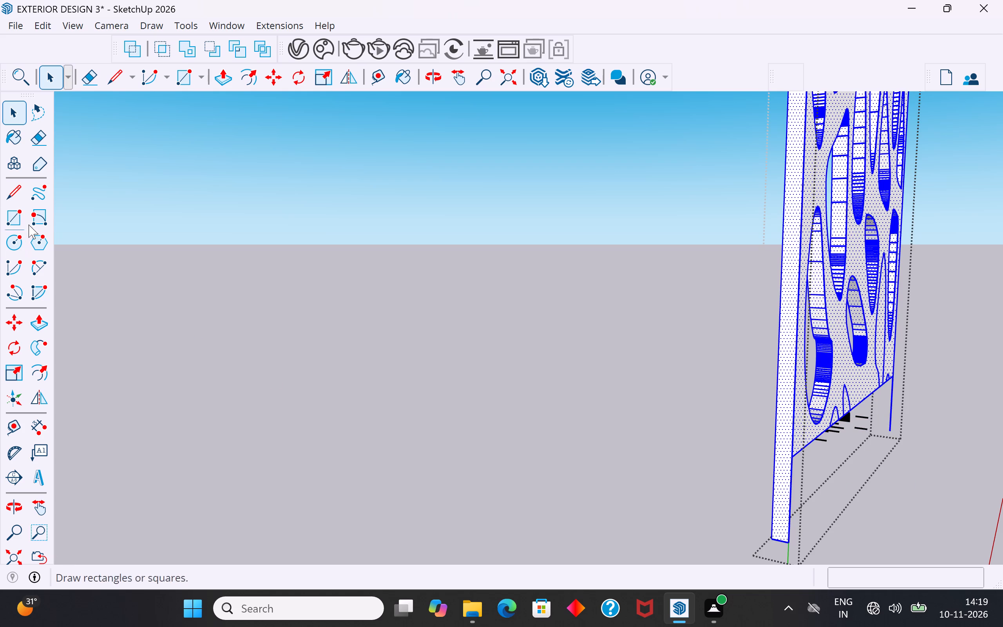
{"action": "left_click", "coordinate": [19, 193]}
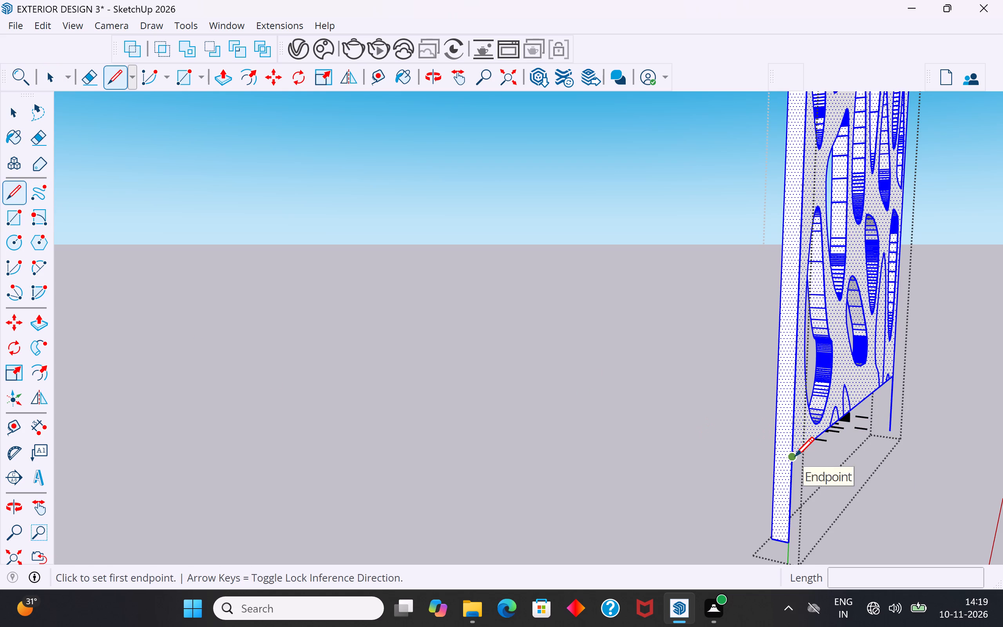
{"action": "left_click", "coordinate": [795, 458]}
{"action": "left_click", "coordinate": [775, 455]}
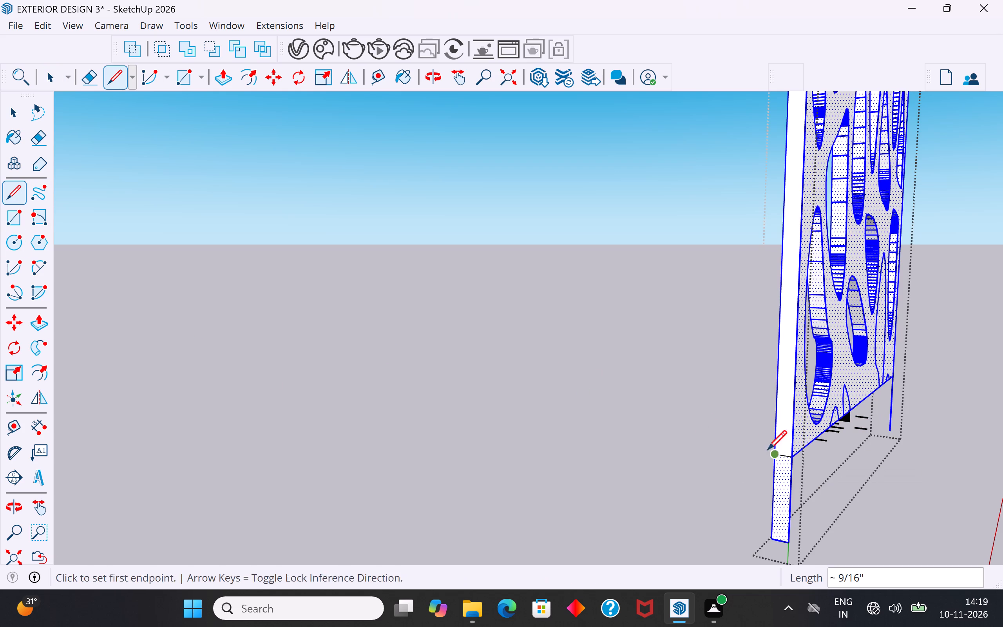
{"action": "left_click", "coordinate": [11, 118]}
{"action": "left_click", "coordinate": [529, 488]}
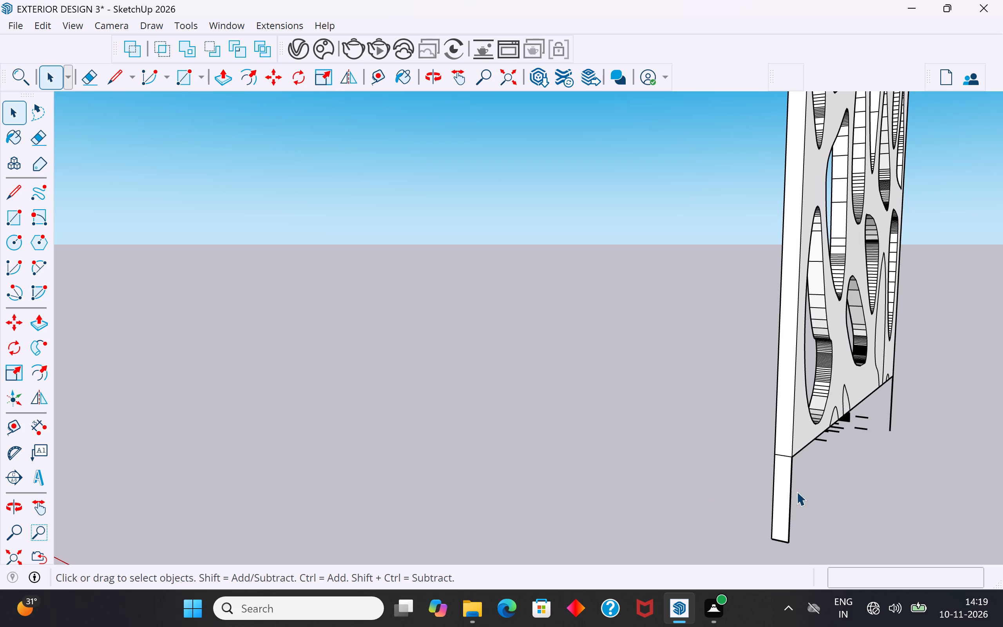
Delete the leftover strip of side face below the new edge, along with its three remaining boundary edges.
{"action": "left_click_drag", "start_coordinate": [797, 491], "coordinate": [755, 544]}
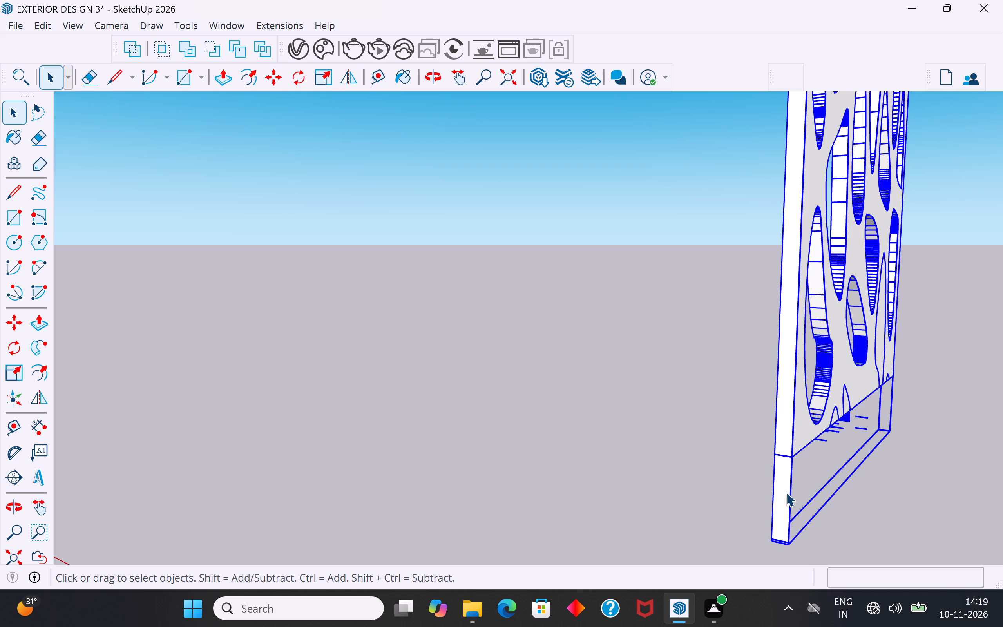
{"action": "double_click", "coordinate": [781, 490]}
{"action": "left_click", "coordinate": [781, 490]}
{"action": "left_click", "coordinate": [781, 490]}
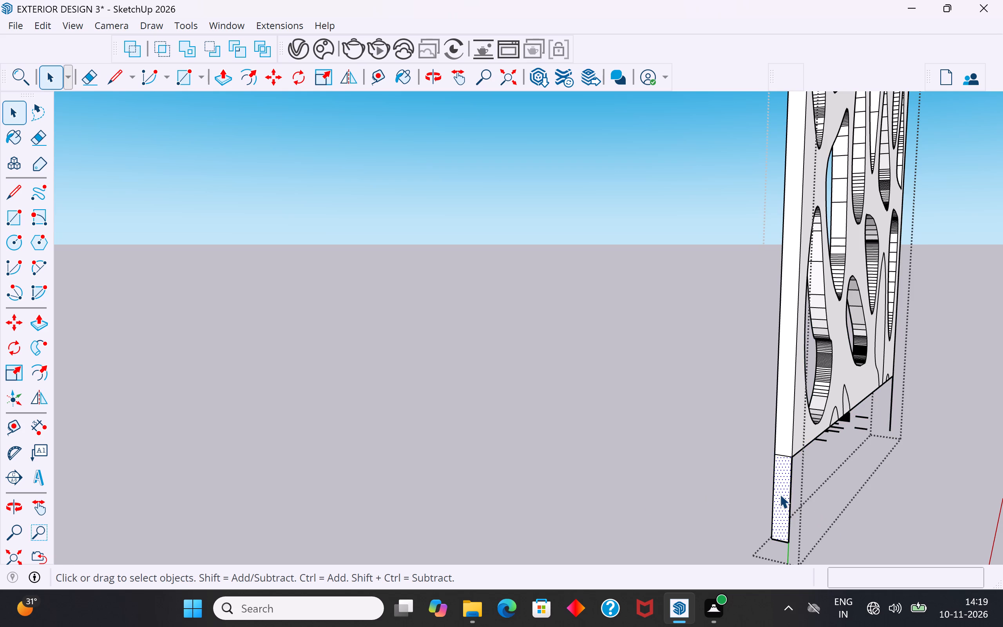
{"action": "key", "text": "Delete"}
{"action": "left_click", "coordinate": [789, 515]}
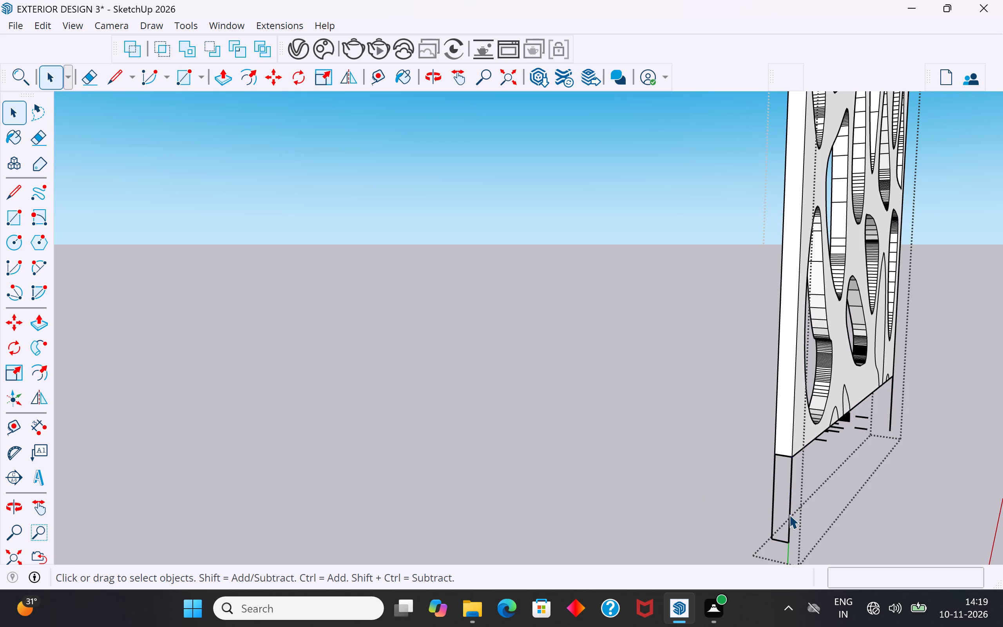
{"action": "key", "text": "Delete"}
{"action": "left_click", "coordinate": [781, 540]}
{"action": "key", "text": "Delete"}
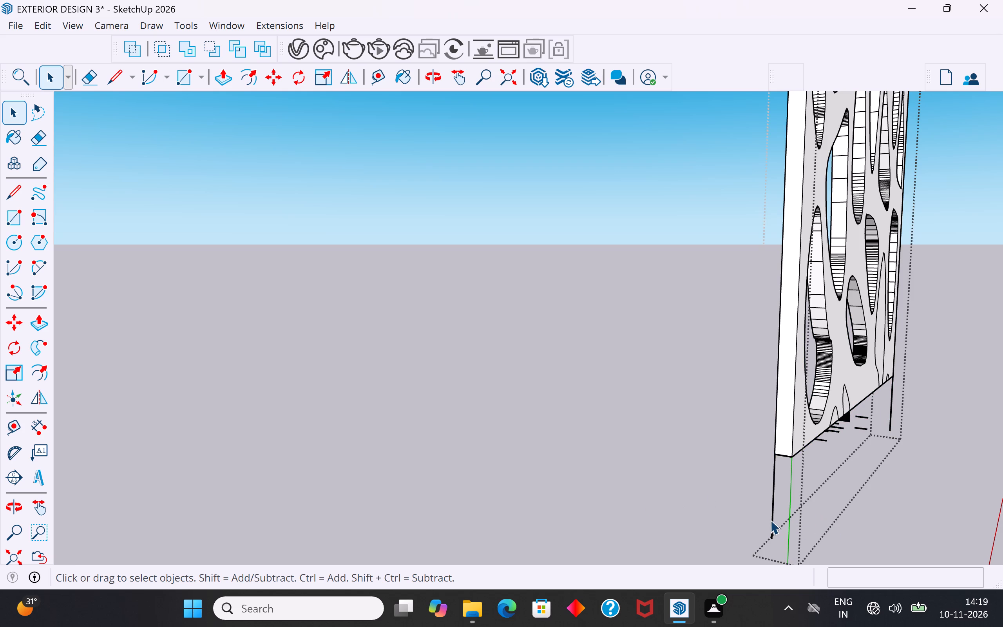
{"action": "left_click", "coordinate": [770, 520]}
{"action": "key", "text": "Delete"}
{"action": "scroll", "coordinate": [672, 483], "scroll_direction": "down", "scroll_amount": 4}
{"action": "left_click", "coordinate": [866, 511]}
Delete the leftover vertical edge hanging below the panel's opposite bottom corner.
{"action": "middle_click_drag", "start_coordinate": [773, 471], "coordinate": [757, 466]}
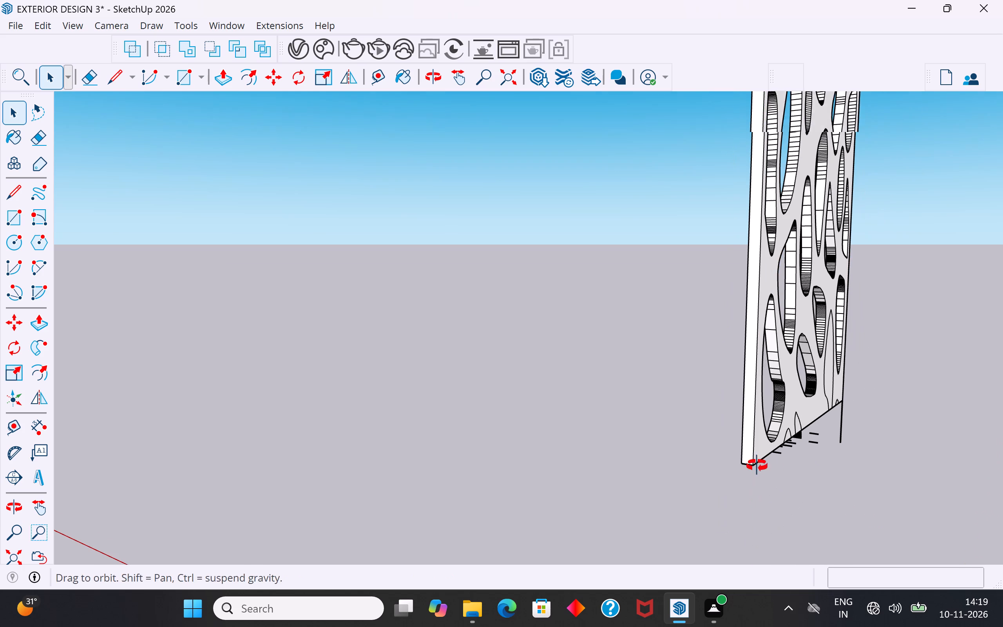
{"action": "middle_click_drag", "start_coordinate": [757, 466], "coordinate": [753, 464]}
{"action": "scroll", "coordinate": [834, 454], "scroll_direction": "up", "scroll_amount": 3}
{"action": "scroll", "coordinate": [825, 477], "scroll_direction": "down", "scroll_amount": 4}
{"action": "middle_click_drag", "start_coordinate": [856, 456], "coordinate": [694, 484]}
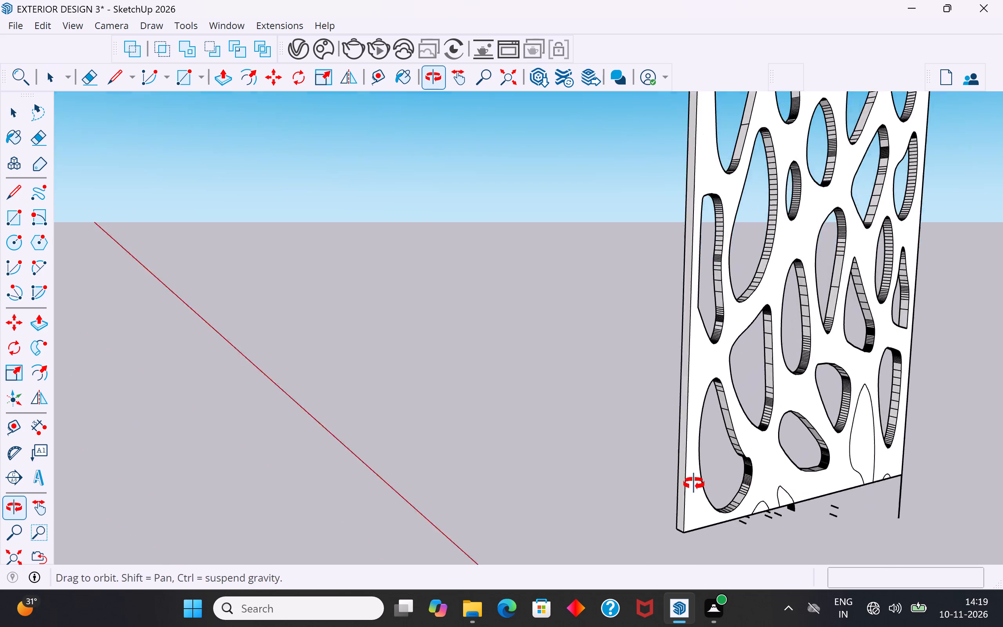
{"action": "middle_click_drag", "start_coordinate": [694, 484], "coordinate": [625, 485]}
{"action": "scroll", "coordinate": [613, 391], "scroll_direction": "down", "scroll_amount": 9}
{"action": "middle_click_drag", "start_coordinate": [752, 487], "coordinate": [612, 468]}
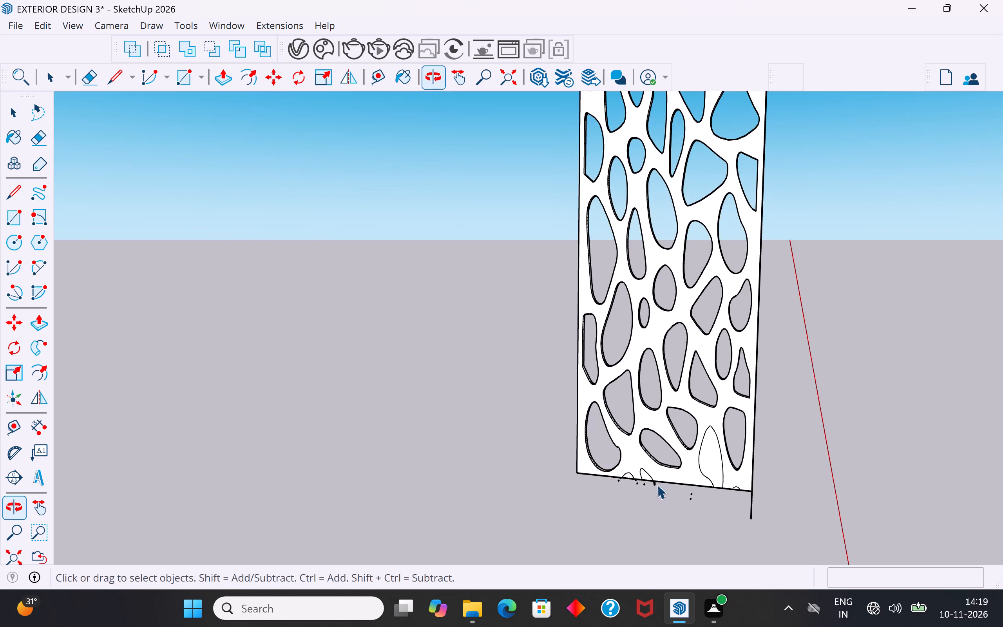
{"action": "left_click", "coordinate": [750, 511]}
{"action": "double_click", "coordinate": [750, 511]}
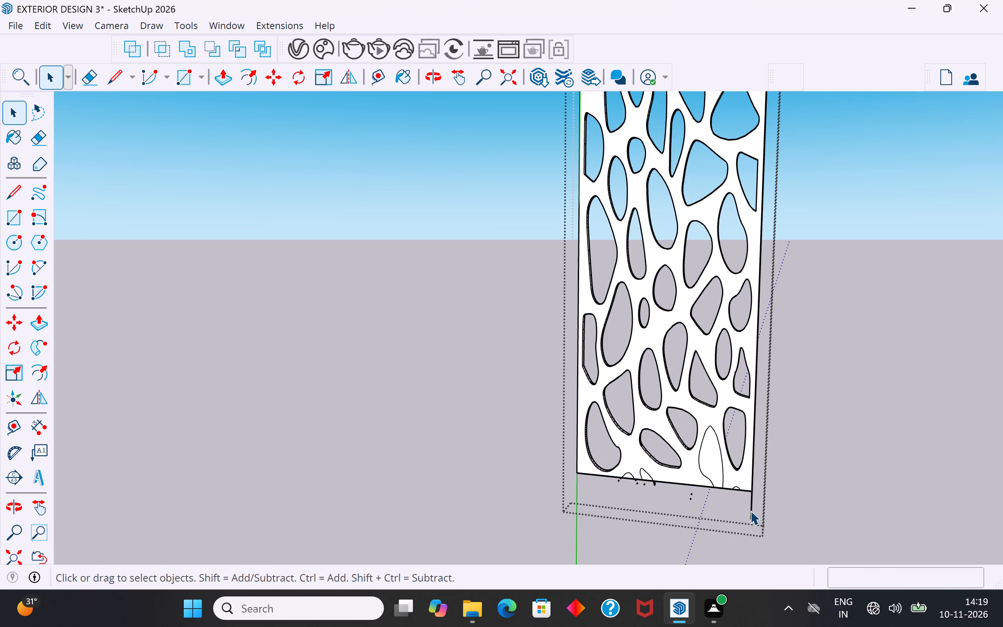
{"action": "left_click", "coordinate": [750, 511]}
{"action": "left_click", "coordinate": [753, 513]}
{"action": "left_click", "coordinate": [748, 505]}
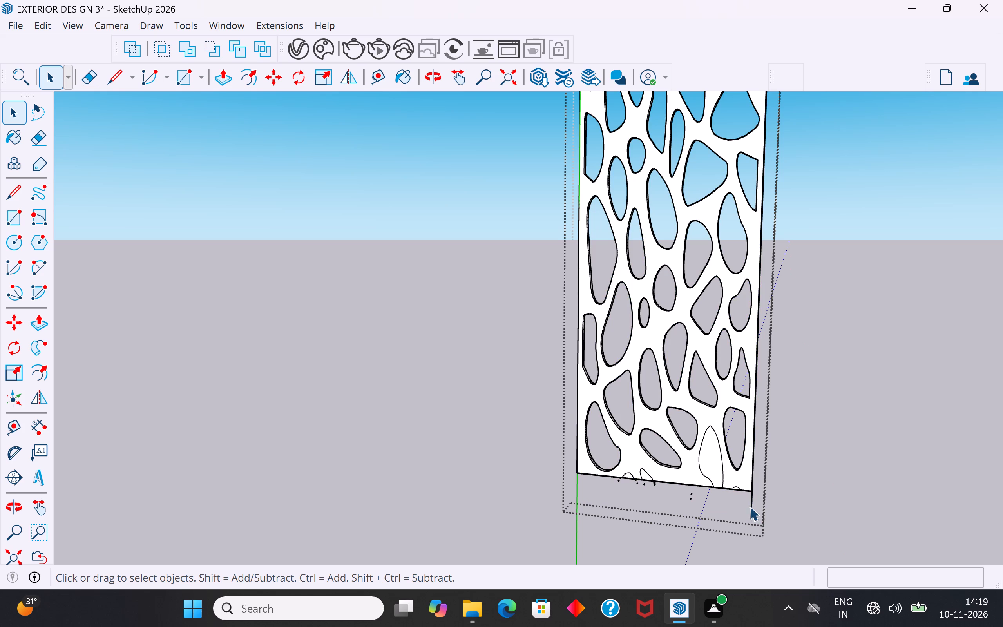
{"action": "left_click", "coordinate": [751, 508]}
{"action": "middle_click_drag", "start_coordinate": [767, 500], "coordinate": [543, 439]}
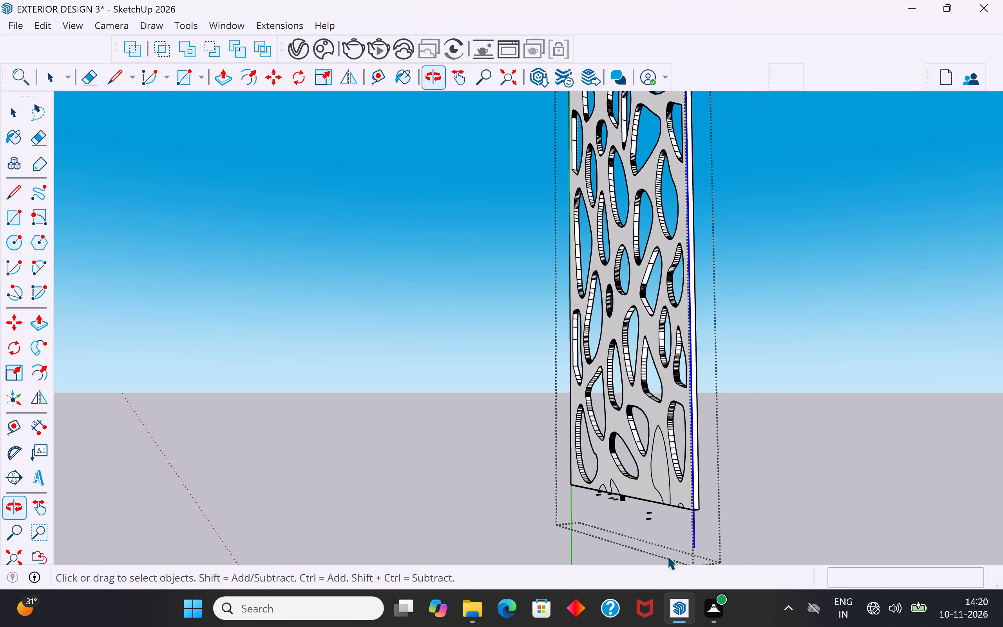
{"action": "scroll", "coordinate": [672, 553], "scroll_direction": "up", "scroll_amount": 7}
{"action": "key", "text": "Delete"}
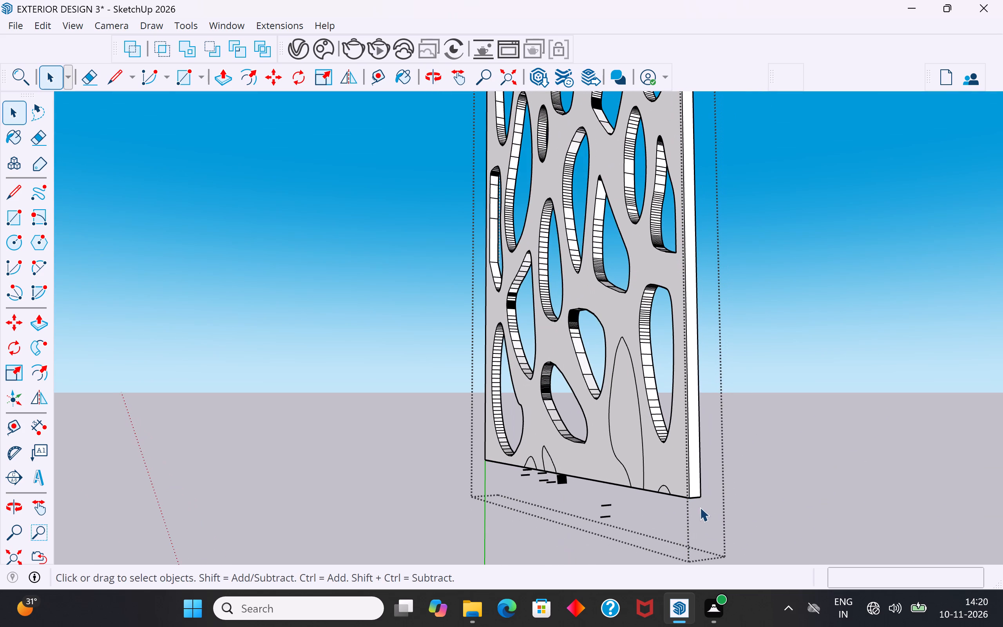
{"action": "left_click", "coordinate": [700, 522]}
{"action": "scroll", "coordinate": [615, 481], "scroll_direction": "down", "scroll_amount": 4}
{"action": "middle_click_drag", "start_coordinate": [616, 503], "coordinate": [697, 515]}
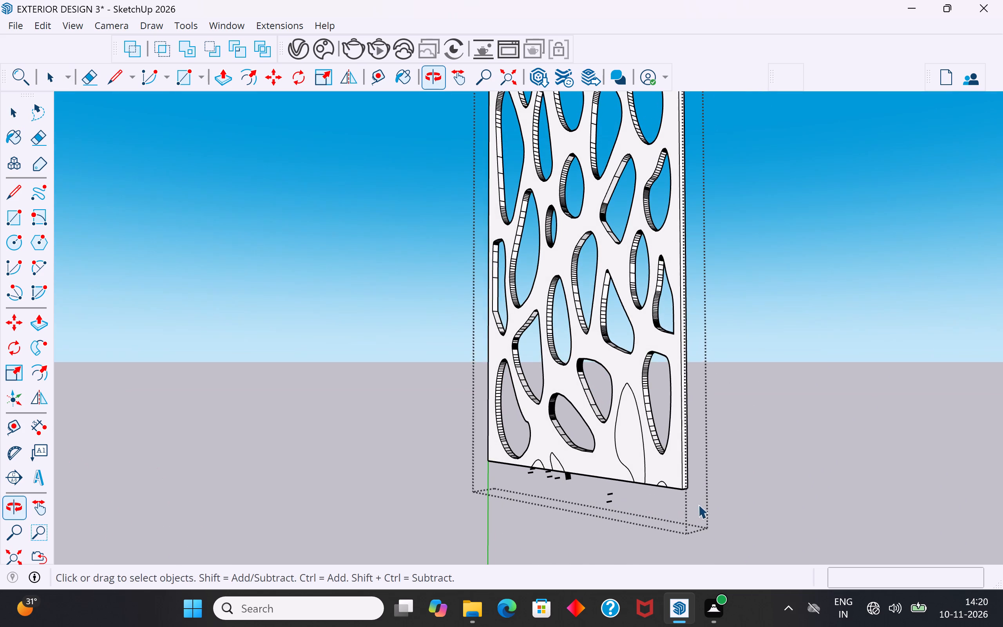
{"action": "left_click", "coordinate": [762, 480]}
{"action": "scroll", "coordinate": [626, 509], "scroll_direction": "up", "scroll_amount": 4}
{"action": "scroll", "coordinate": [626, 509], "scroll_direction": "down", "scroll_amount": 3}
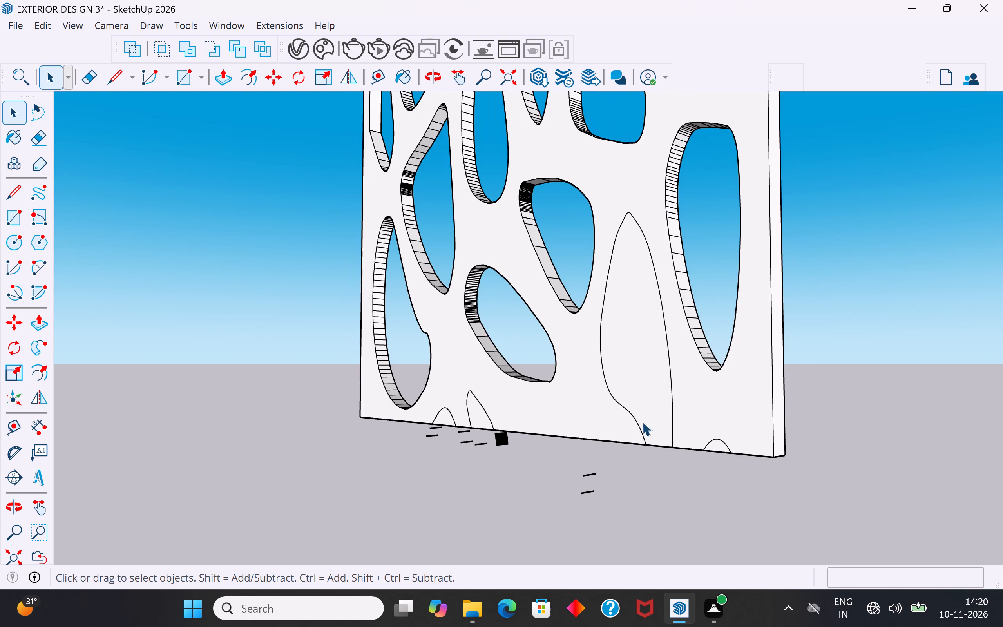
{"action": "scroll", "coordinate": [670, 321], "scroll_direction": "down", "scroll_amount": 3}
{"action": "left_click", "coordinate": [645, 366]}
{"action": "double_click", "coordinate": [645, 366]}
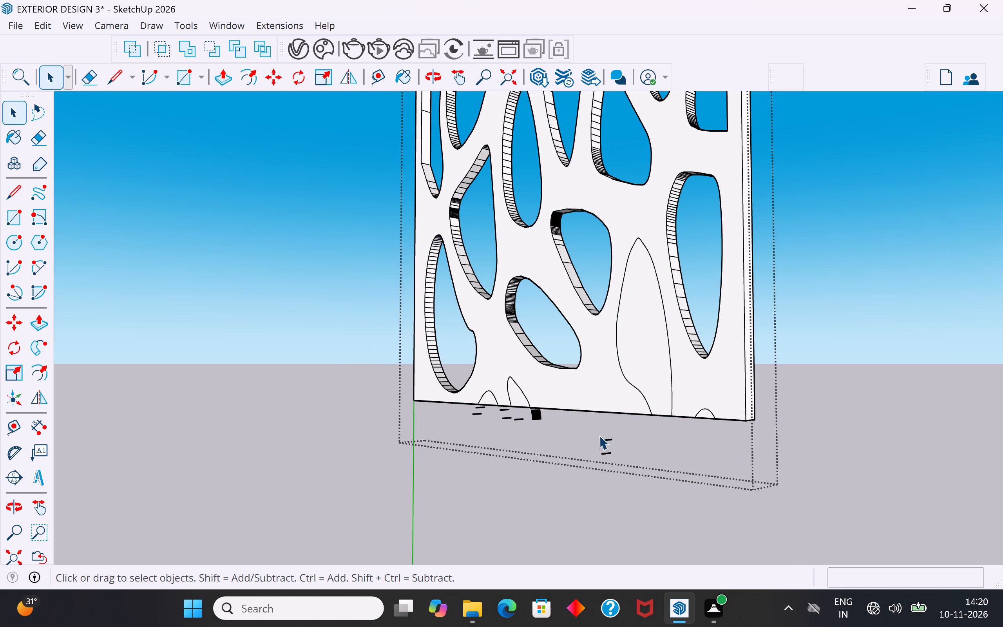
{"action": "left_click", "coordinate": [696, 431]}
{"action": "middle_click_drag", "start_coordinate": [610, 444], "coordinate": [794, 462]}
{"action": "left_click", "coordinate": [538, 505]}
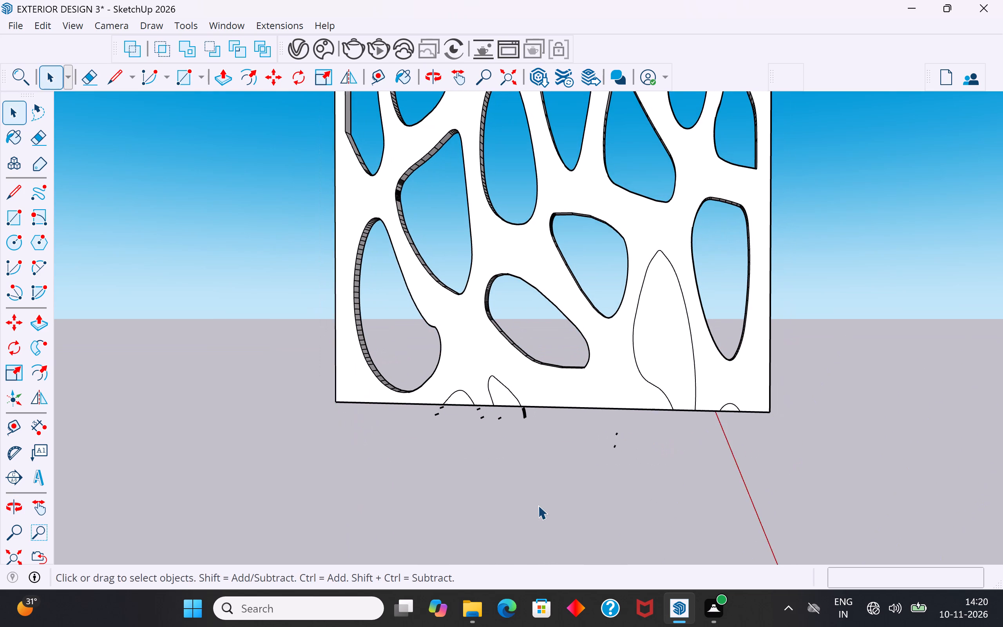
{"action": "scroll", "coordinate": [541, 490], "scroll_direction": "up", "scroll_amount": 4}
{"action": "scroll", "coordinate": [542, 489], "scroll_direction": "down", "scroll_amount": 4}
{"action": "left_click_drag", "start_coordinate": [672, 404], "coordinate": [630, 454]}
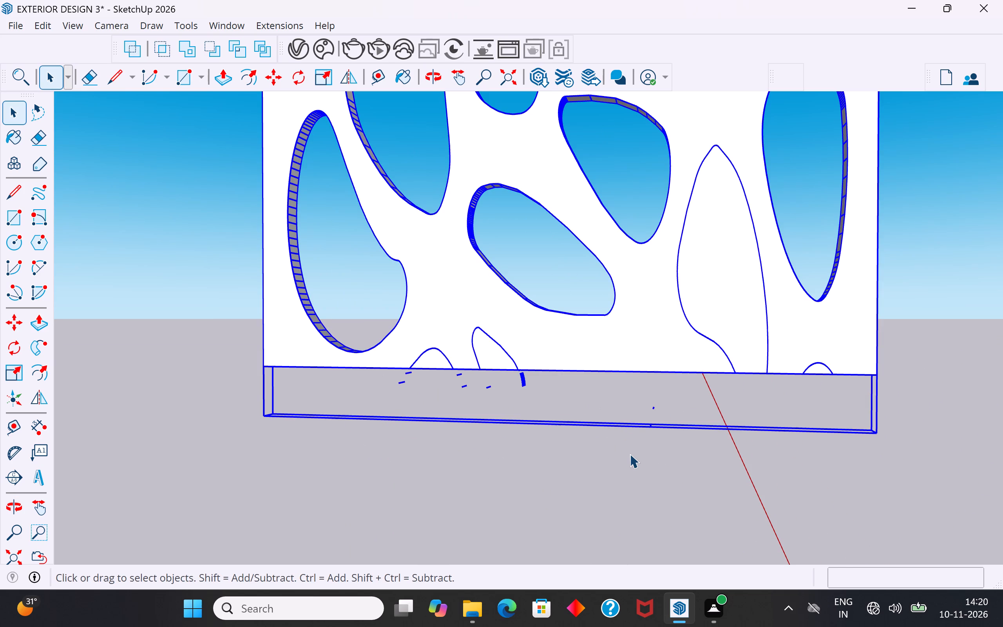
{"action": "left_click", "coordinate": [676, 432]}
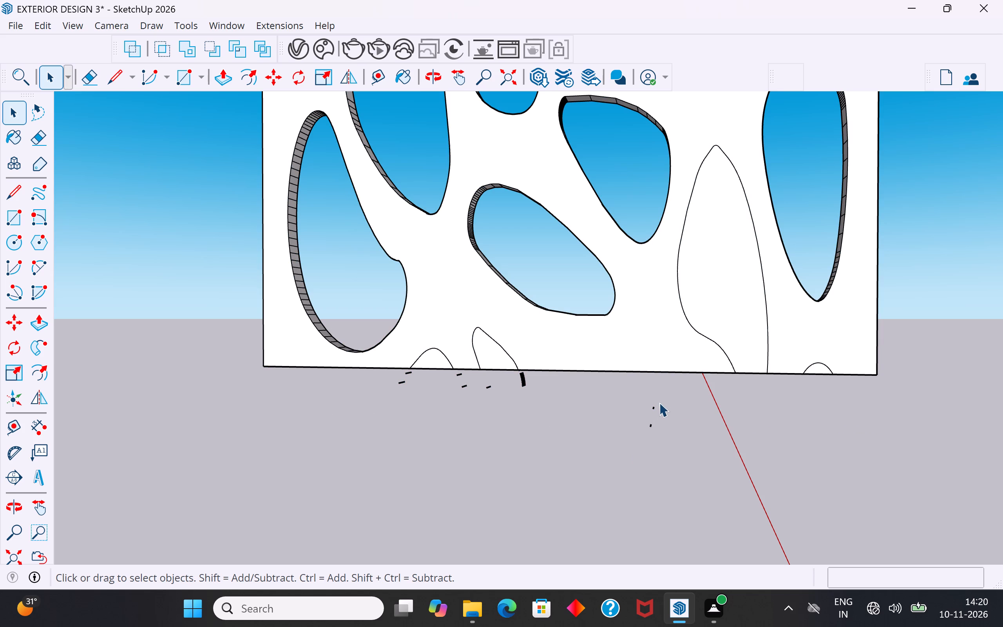
Delete the two short stray edges floating below the cut edge, near the tall pebble outline.
{"action": "left_click_drag", "start_coordinate": [659, 402], "coordinate": [645, 408]}
{"action": "double_click", "coordinate": [655, 408]}
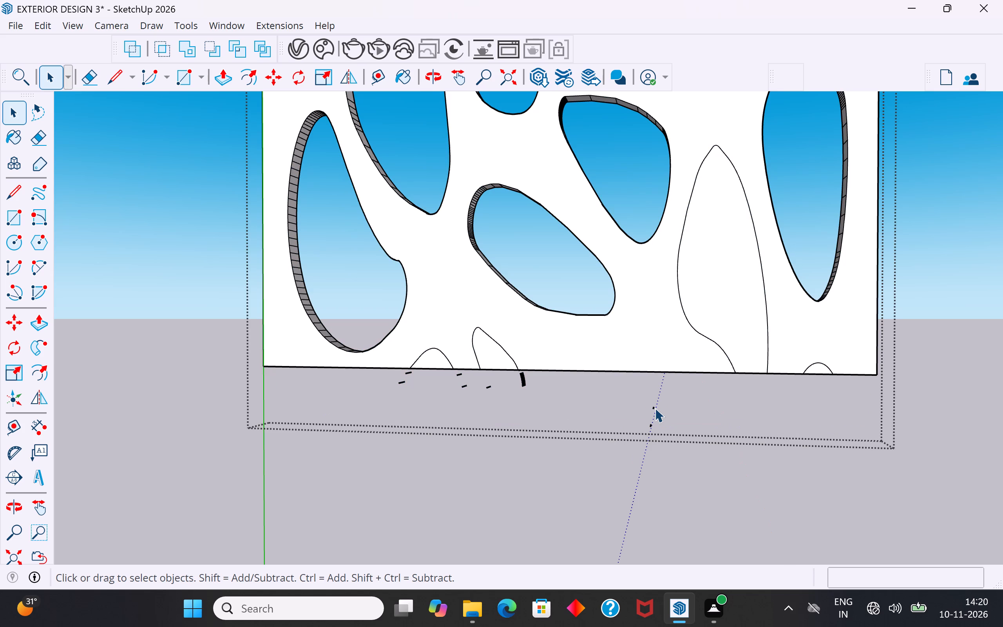
{"action": "left_click", "coordinate": [655, 408]}
{"action": "scroll", "coordinate": [644, 412], "scroll_direction": "up", "scroll_amount": 6}
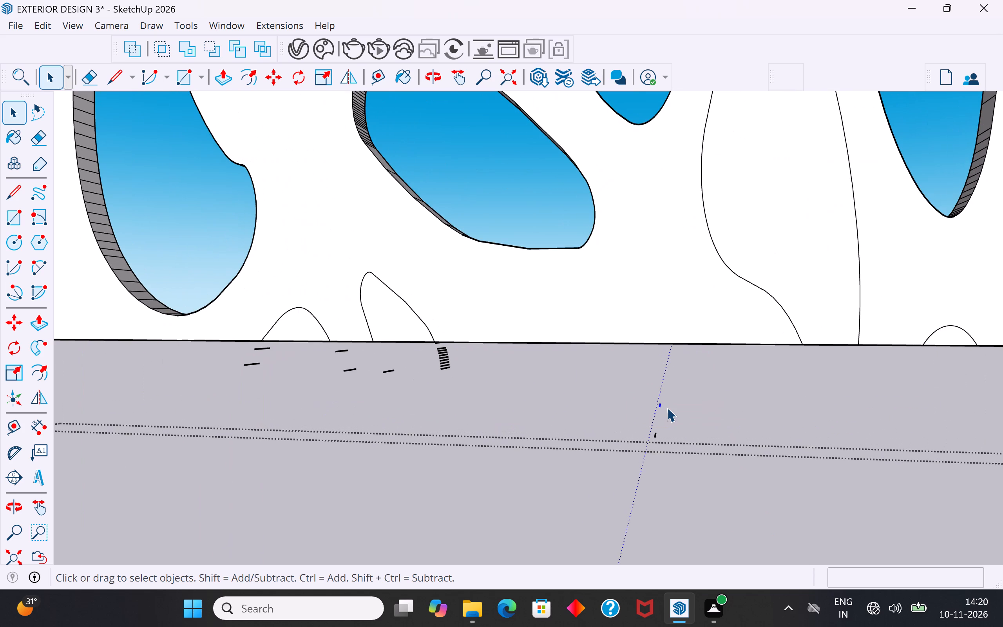
{"action": "key", "text": "Delete"}
{"action": "left_click", "coordinate": [656, 435]}
{"action": "key", "text": "Delete"}
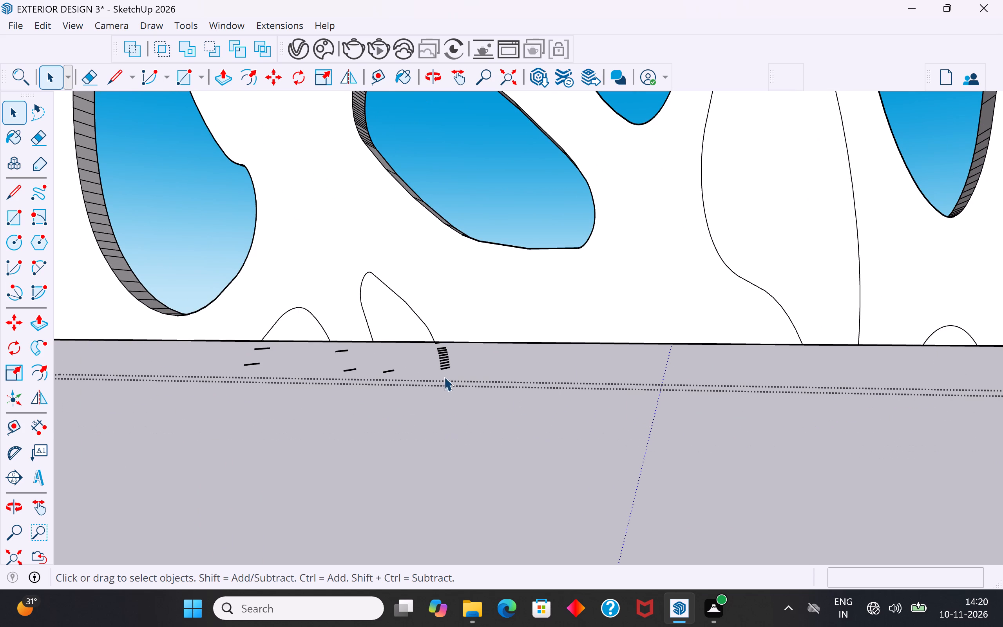
Delete the stack of short leftover edges hanging below the foot of the small pointed pebble outline.
{"action": "left_click", "coordinate": [449, 353]}
{"action": "left_click", "coordinate": [447, 363]}
{"action": "key", "text": "Delete"}
{"action": "left_click", "coordinate": [445, 362]}
{"action": "key", "text": "Delete"}
{"action": "left_click", "coordinate": [443, 355]}
{"action": "key", "text": "Delete"}
{"action": "left_click", "coordinate": [442, 350]}
{"action": "key", "text": "Delete"}
{"action": "left_click", "coordinate": [442, 350]}
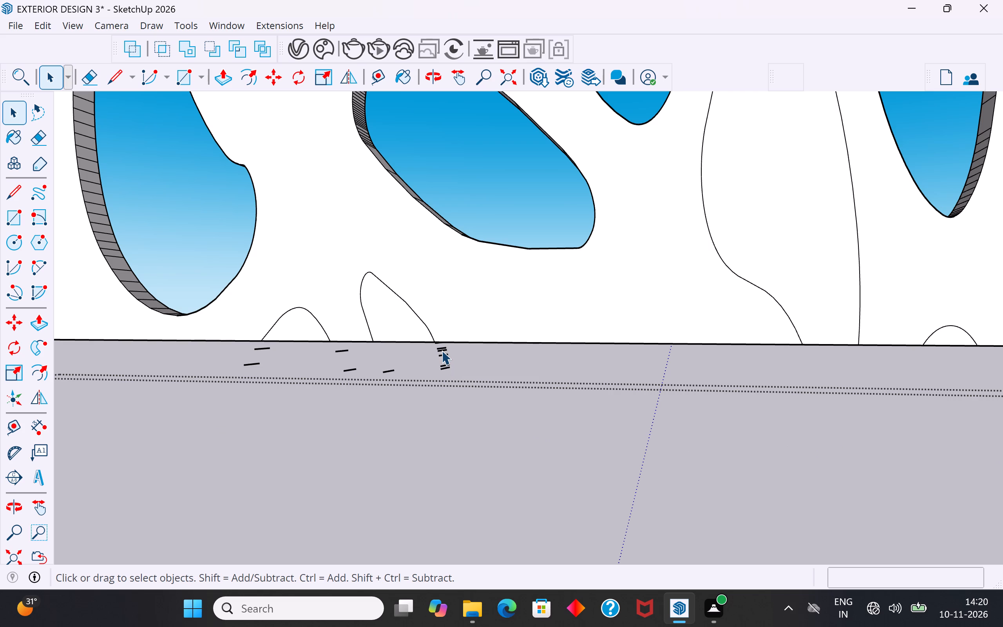
{"action": "key", "text": "Delete"}
{"action": "left_click", "coordinate": [441, 348]}
{"action": "key", "text": "Delete"}
{"action": "left_click", "coordinate": [443, 355]}
{"action": "key", "text": "Delete"}
{"action": "left_click", "coordinate": [445, 365]}
{"action": "key", "text": "Delete"}
{"action": "left_click", "coordinate": [445, 368]}
{"action": "key", "text": "Delete"}
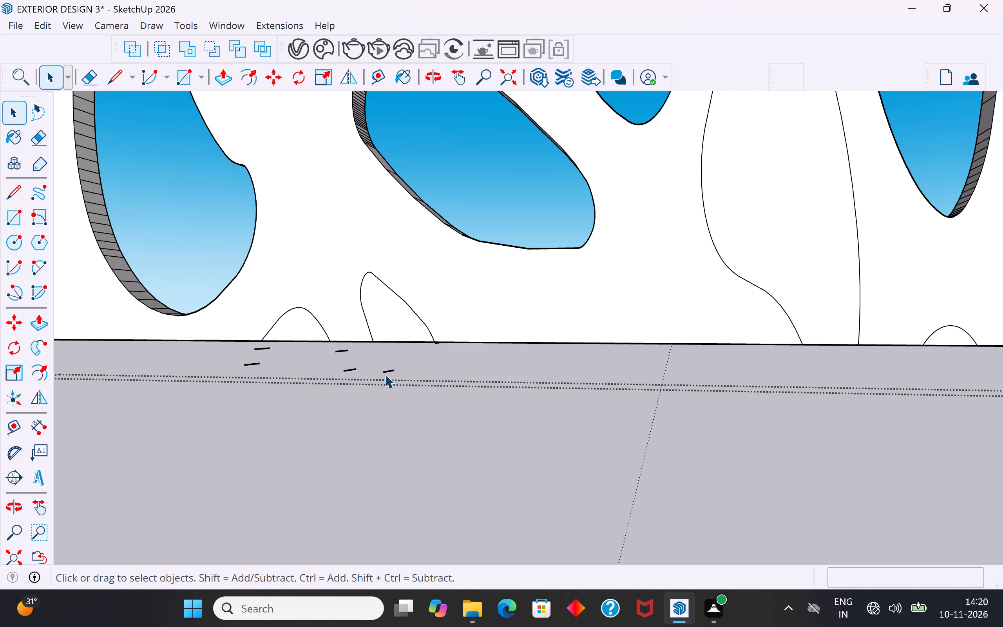
Delete the five short stray edges floating below the cut edge, near the small pointed and rounded pebble outlines.
{"action": "left_click", "coordinate": [387, 372]}
{"action": "key", "text": "Delete"}
{"action": "left_click", "coordinate": [349, 372]}
{"action": "key", "text": "Delete"}
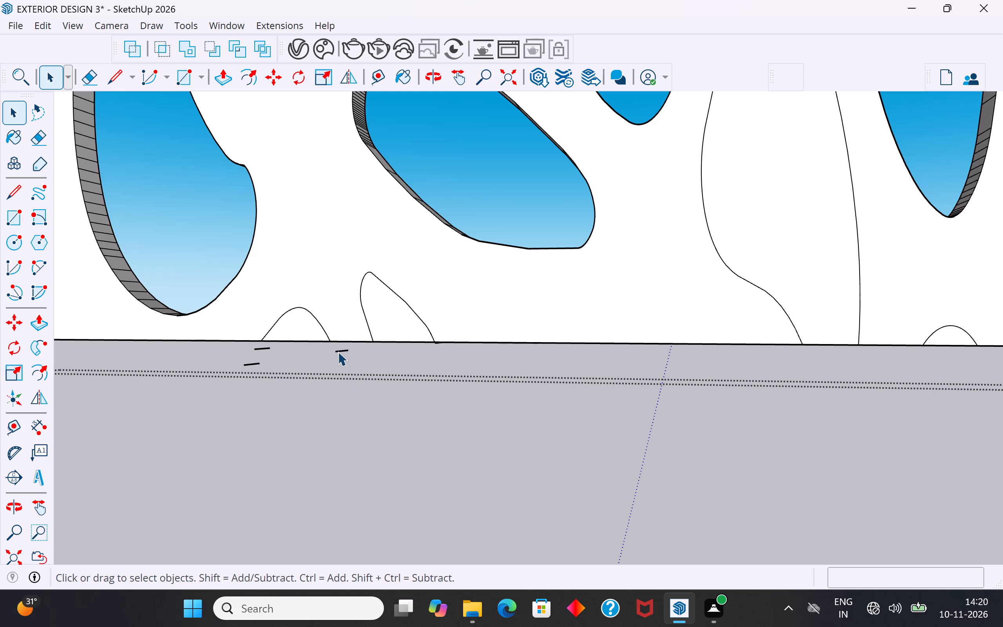
{"action": "left_click", "coordinate": [339, 350]}
{"action": "key", "text": "Delete"}
{"action": "left_click", "coordinate": [264, 343]}
{"action": "left_click", "coordinate": [262, 348]}
{"action": "key", "text": "Delete"}
{"action": "left_click", "coordinate": [257, 364]}
{"action": "key", "text": "Delete"}
Delete the stray edge crossing the panel's bottom thickness face at the foot of the small pointed pebble outline.
{"action": "scroll", "coordinate": [416, 386], "scroll_direction": "down", "scroll_amount": 3}
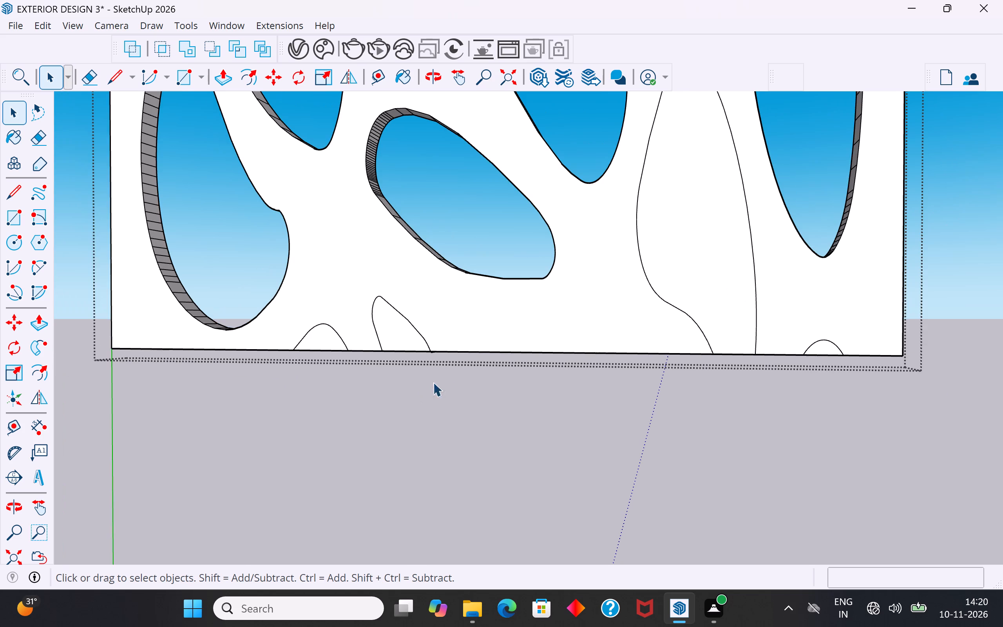
{"action": "middle_click", "coordinate": [441, 378]}
{"action": "left_click", "coordinate": [393, 330]}
{"action": "middle_click_drag", "start_coordinate": [435, 390], "coordinate": [473, 166]}
{"action": "scroll", "coordinate": [429, 342], "scroll_direction": "up", "scroll_amount": 4}
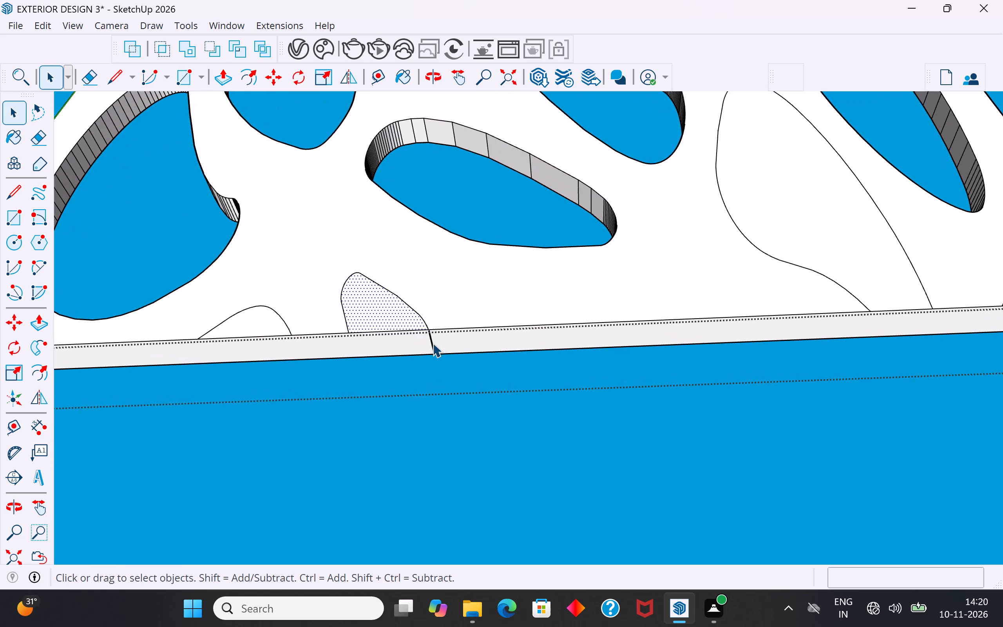
{"action": "left_click", "coordinate": [433, 343]}
{"action": "key", "text": "Delete"}
Offset the tall pebble outline at the panel's bottom inward by about 7/16".
{"action": "scroll", "coordinate": [470, 393], "scroll_direction": "down", "scroll_amount": 7}
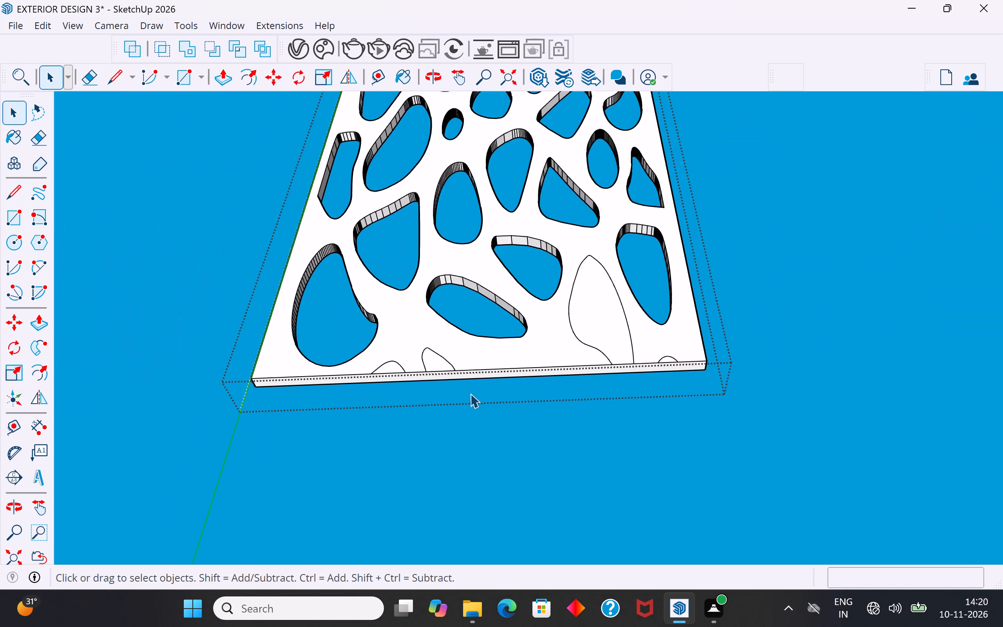
{"action": "scroll", "coordinate": [470, 393], "scroll_direction": "down", "scroll_amount": 2}
{"action": "middle_click_drag", "start_coordinate": [650, 369], "coordinate": [670, 454]}
{"action": "left_click", "coordinate": [703, 427]}
{"action": "scroll", "coordinate": [536, 366], "scroll_direction": "up", "scroll_amount": 1}
{"action": "middle_click_drag", "start_coordinate": [536, 366], "coordinate": [536, 368]}
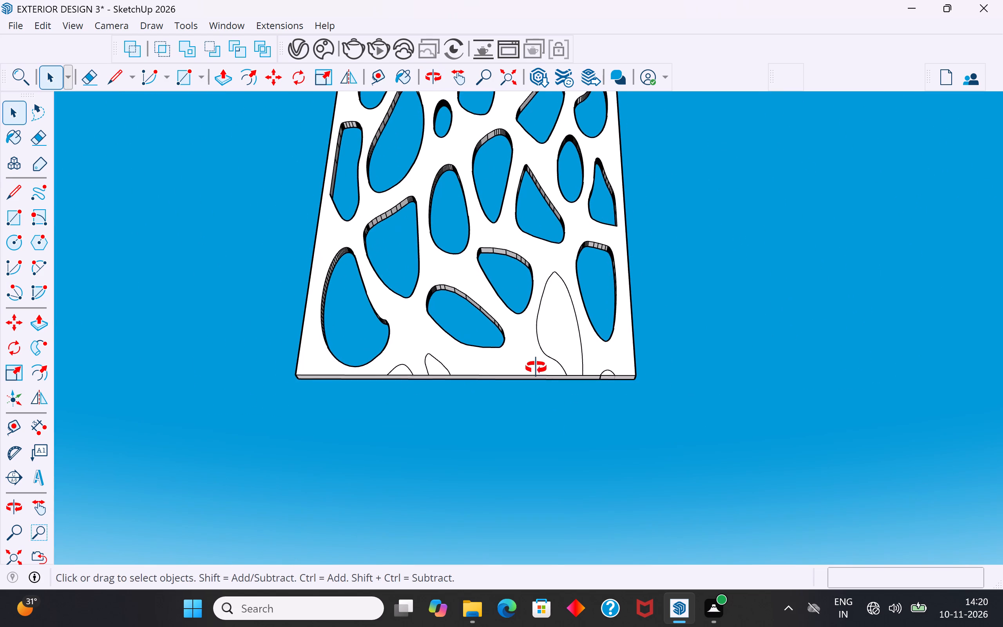
{"action": "middle_click_drag", "start_coordinate": [536, 368], "coordinate": [548, 420]}
{"action": "left_click", "coordinate": [549, 333]}
{"action": "scroll", "coordinate": [549, 333], "scroll_direction": "up", "scroll_amount": 5}
{"action": "triple_click", "coordinate": [556, 333]}
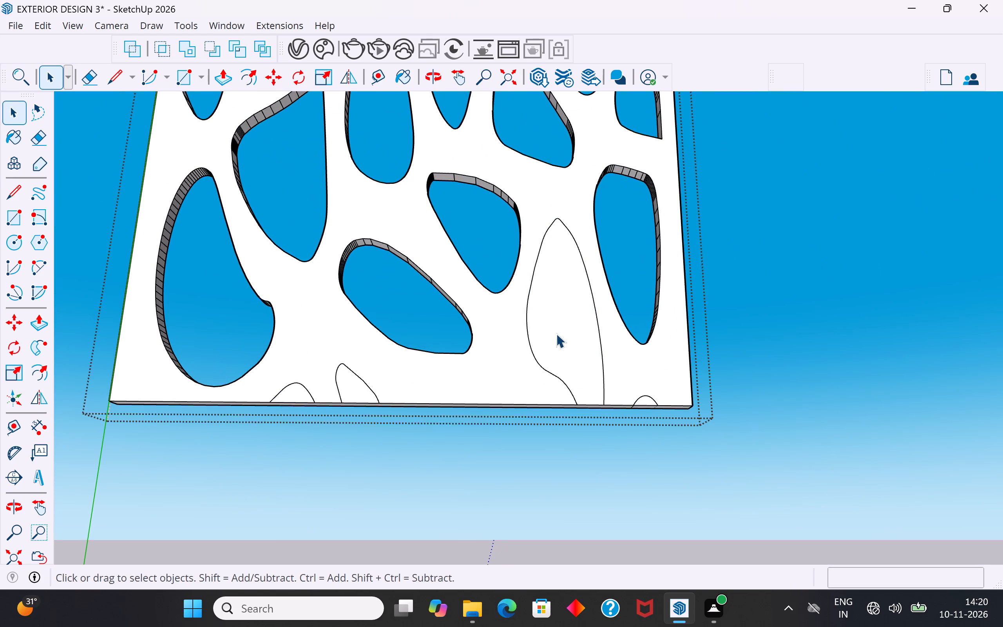
{"action": "left_click", "coordinate": [586, 298]}
{"action": "left_click", "coordinate": [565, 301]}
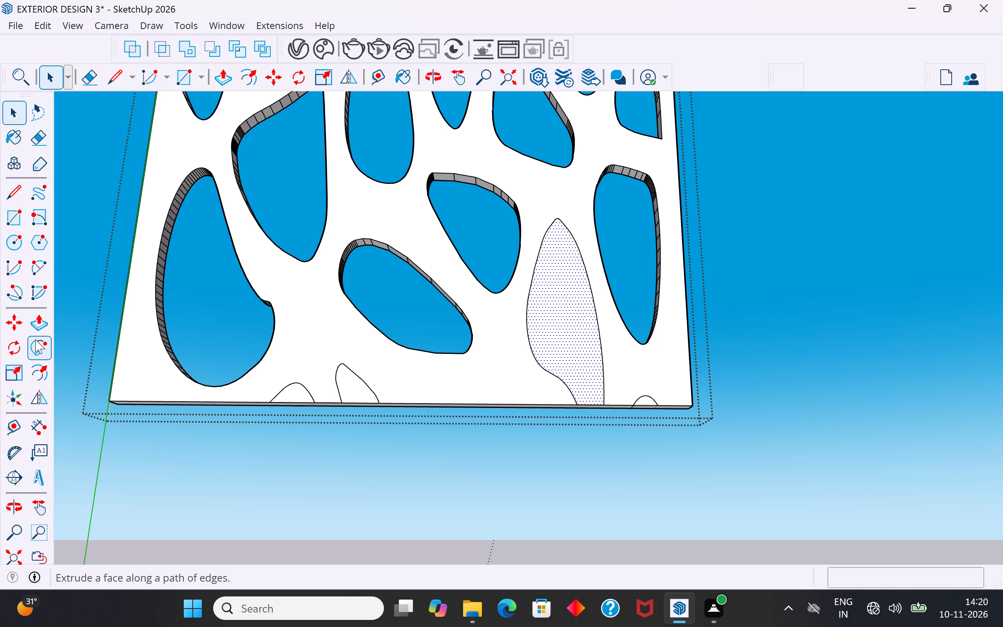
{"action": "left_click", "coordinate": [42, 373]}
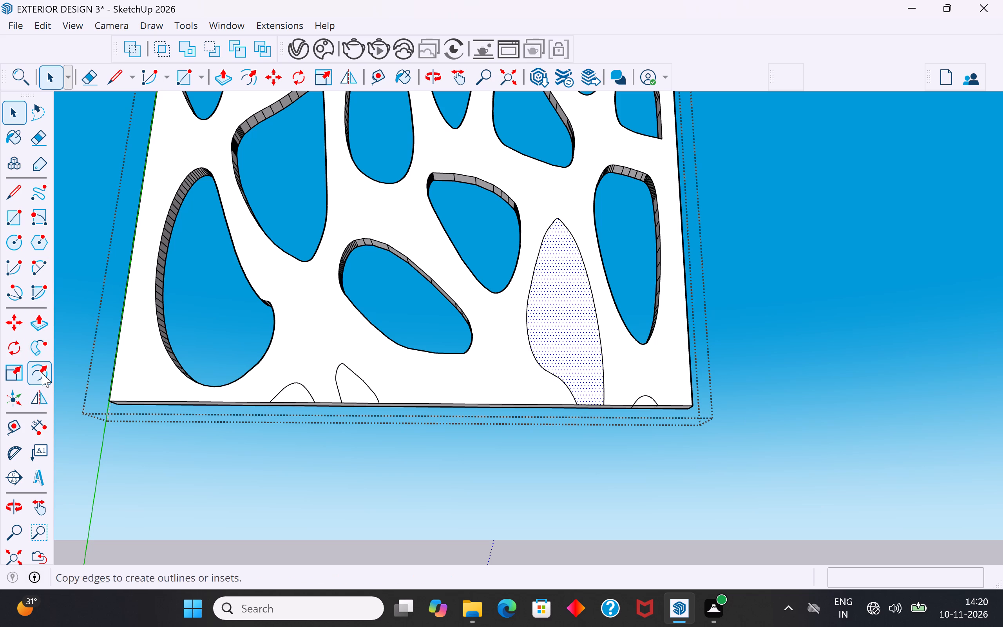
{"action": "left_click", "coordinate": [559, 218]}
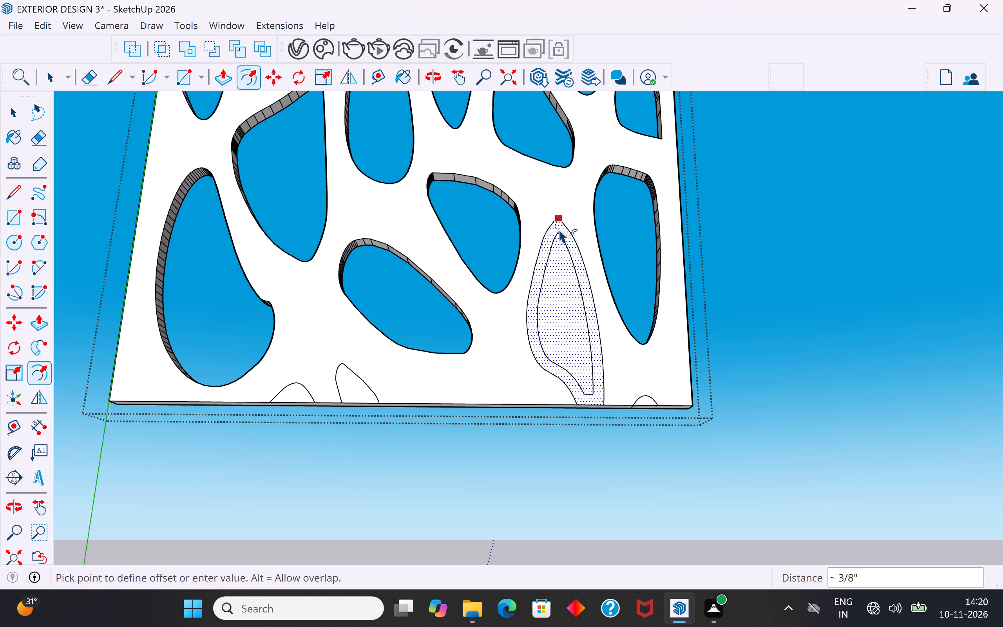
{"action": "left_click", "coordinate": [558, 230]}
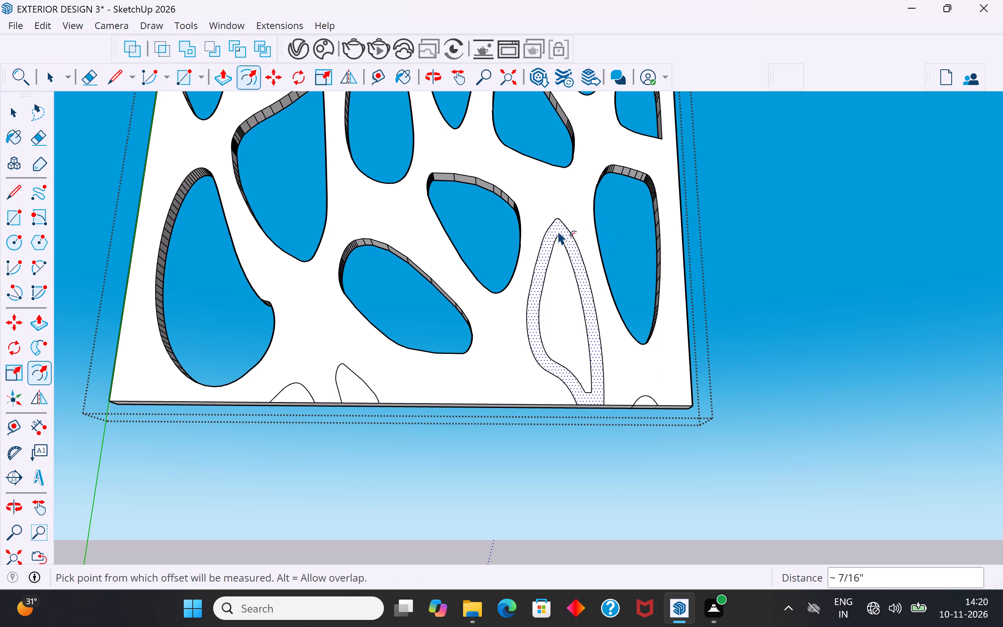
{"action": "left_click", "coordinate": [16, 114]}
Offset the small pointed pebble outline on the panel's bottom edge slightly inward, leaving a thin rim.
{"action": "scroll", "coordinate": [361, 391], "scroll_direction": "up", "scroll_amount": 4}
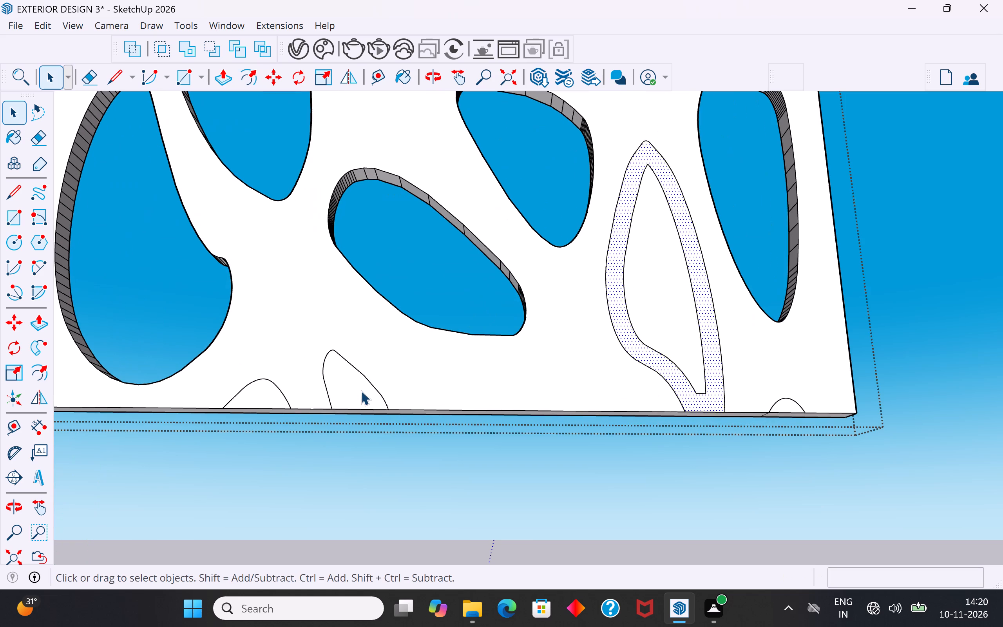
{"action": "triple_click", "coordinate": [361, 391]}
{"action": "left_click", "coordinate": [361, 391]}
{"action": "left_click", "coordinate": [362, 390]}
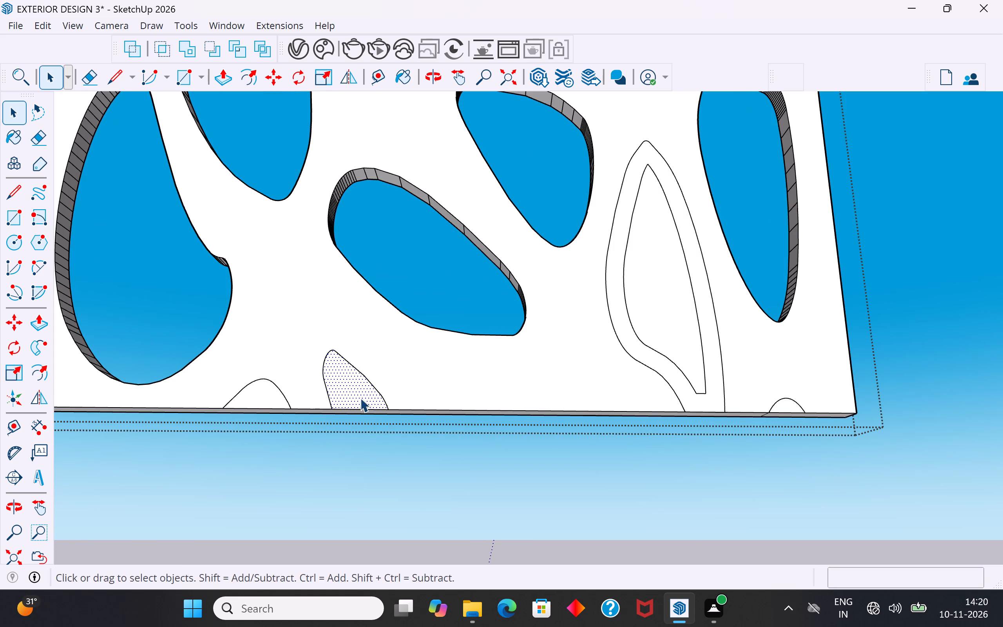
{"action": "left_click", "coordinate": [35, 376]}
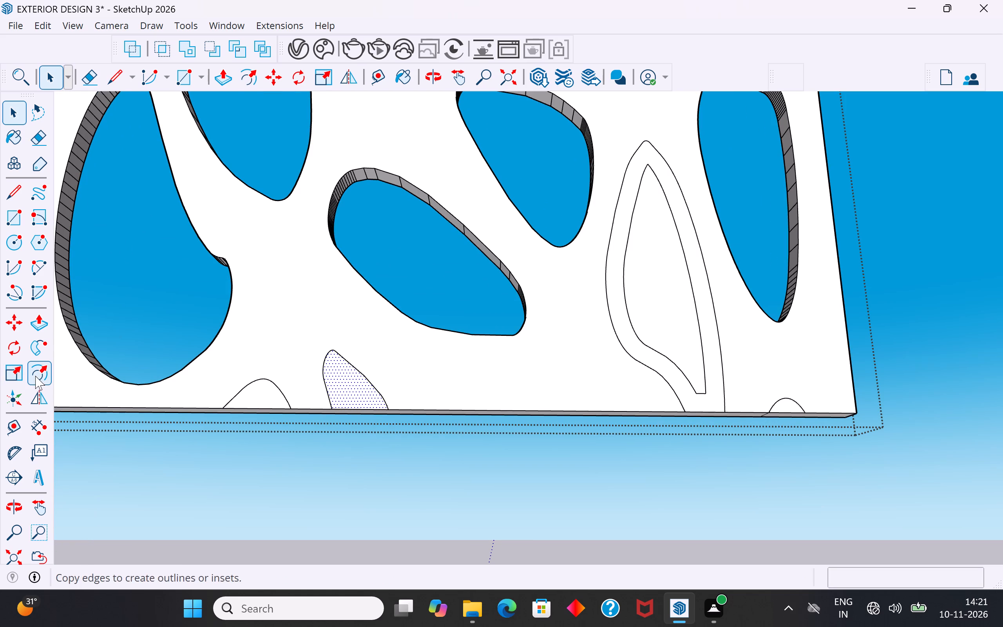
{"action": "scroll", "coordinate": [444, 369], "scroll_direction": "up", "scroll_amount": 4}
{"action": "left_click_drag", "start_coordinate": [274, 342], "coordinate": [280, 353]}
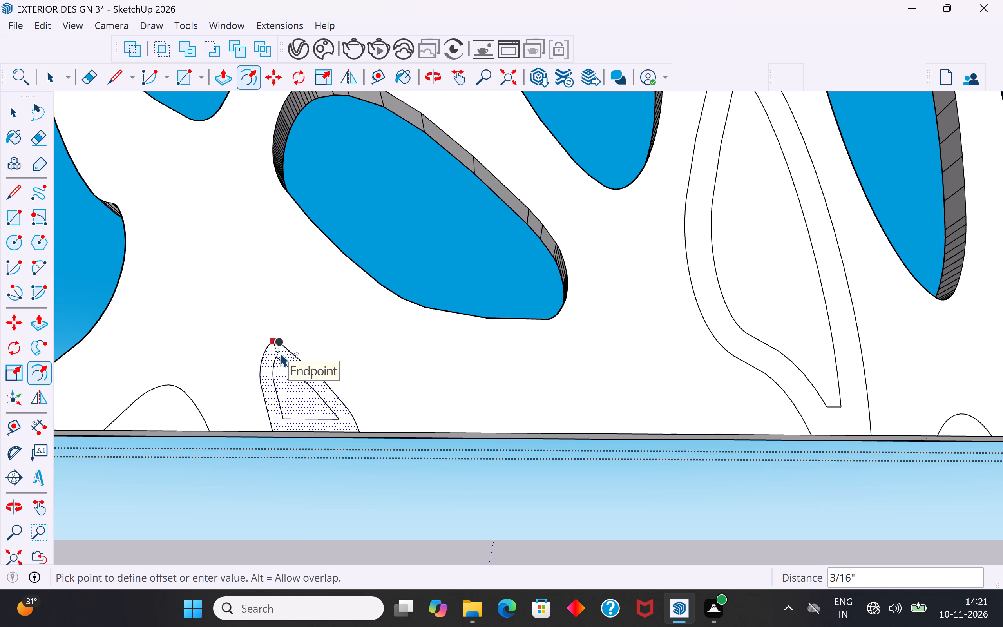
{"action": "left_click_drag", "start_coordinate": [280, 353], "coordinate": [280, 352]}
{"action": "scroll", "coordinate": [277, 352], "scroll_direction": "up", "scroll_amount": 5}
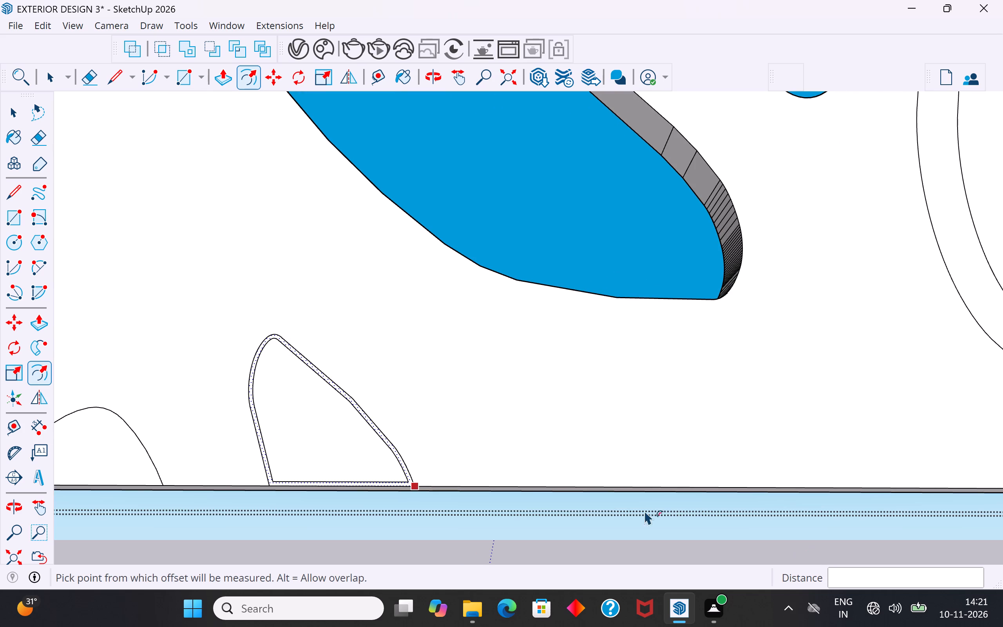
{"action": "left_click", "coordinate": [10, 105]}
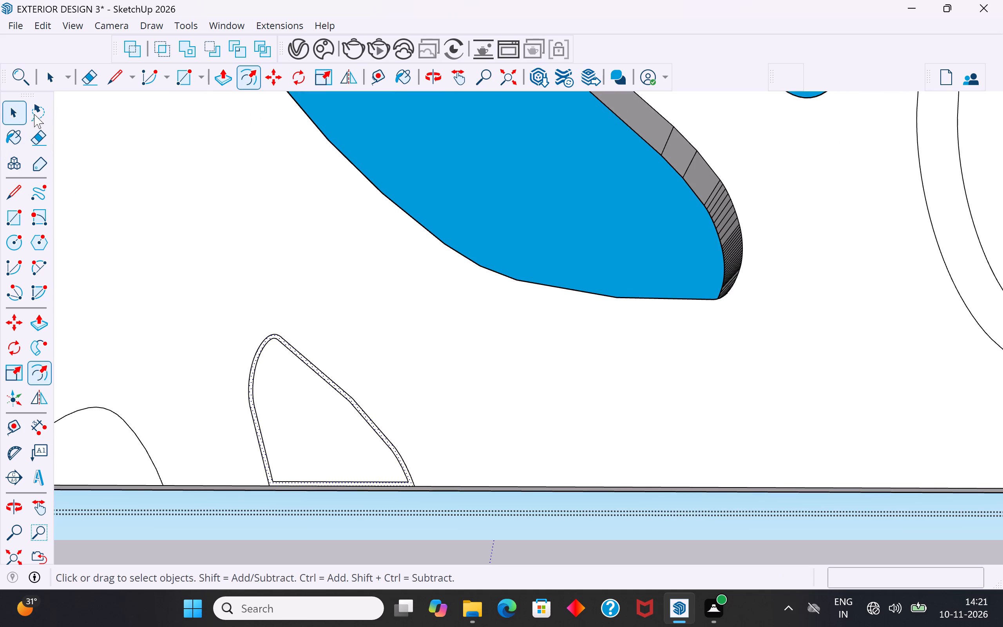
{"action": "left_click", "coordinate": [422, 158]}
Offset the small rounded pebble outline beside the pointed one slightly inward, leaving a thin rim.
{"action": "scroll", "coordinate": [387, 218], "scroll_direction": "down", "scroll_amount": 5}
{"action": "left_click", "coordinate": [210, 359]}
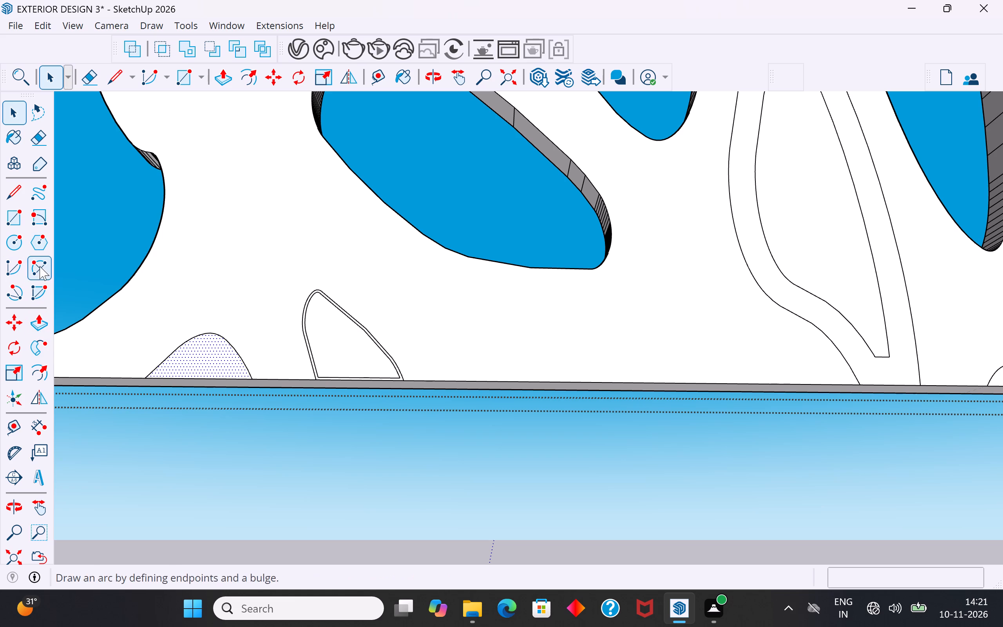
{"action": "left_click", "coordinate": [43, 370]}
{"action": "scroll", "coordinate": [213, 328], "scroll_direction": "up", "scroll_amount": 3}
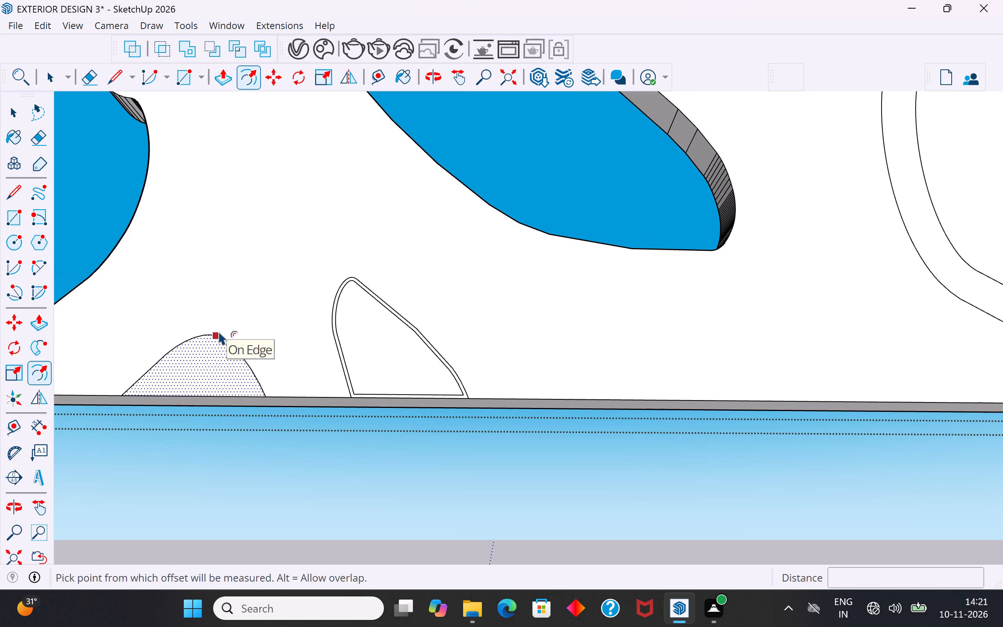
{"action": "left_click_drag", "start_coordinate": [214, 334], "coordinate": [222, 341]}
{"action": "left_click", "coordinate": [20, 107]}
{"action": "left_click", "coordinate": [92, 187]}
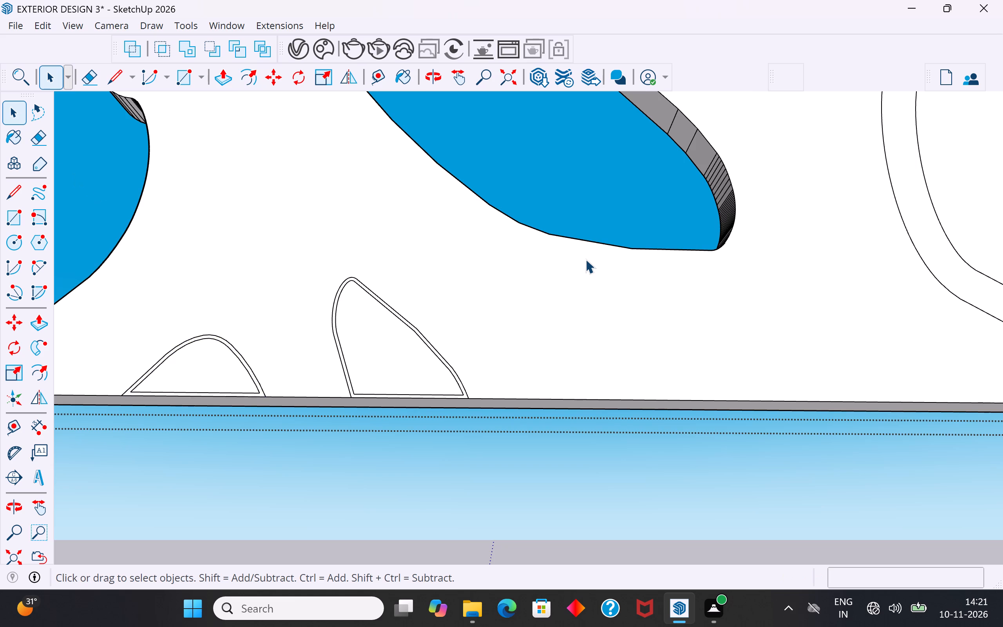
Push the inner face of the small pointed pebble through the panel thickness, about 9/16", to cut an opening.
{"action": "scroll", "coordinate": [585, 259], "scroll_direction": "down", "scroll_amount": 18}
{"action": "middle_click_drag", "start_coordinate": [482, 344], "coordinate": [1002, 482]}
{"action": "middle_click_drag", "start_coordinate": [559, 380], "coordinate": [666, 379]}
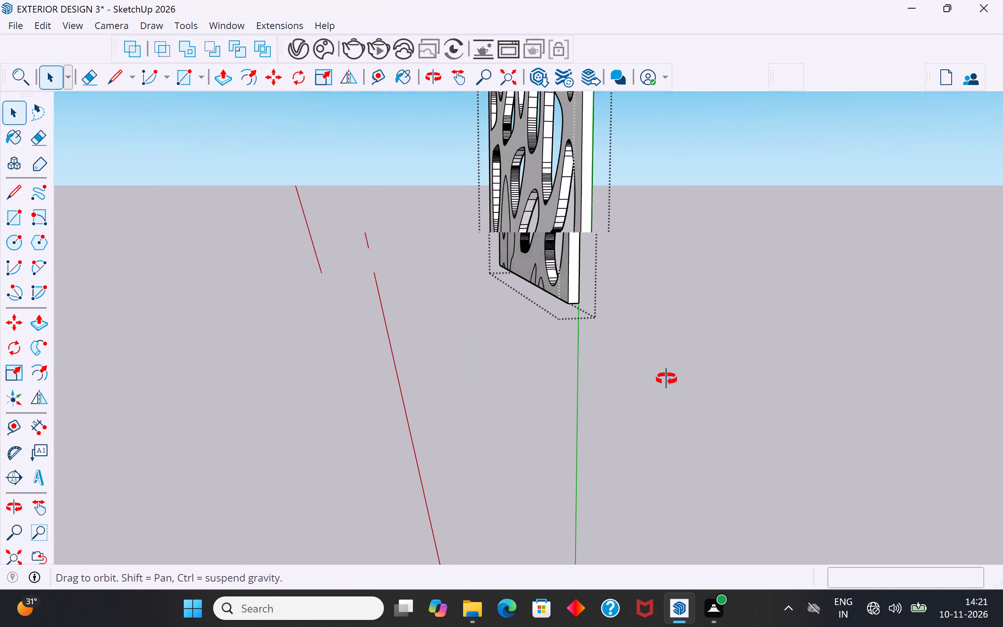
{"action": "middle_click_drag", "start_coordinate": [666, 379], "coordinate": [241, 410]}
{"action": "scroll", "coordinate": [420, 356], "scroll_direction": "up", "scroll_amount": 6}
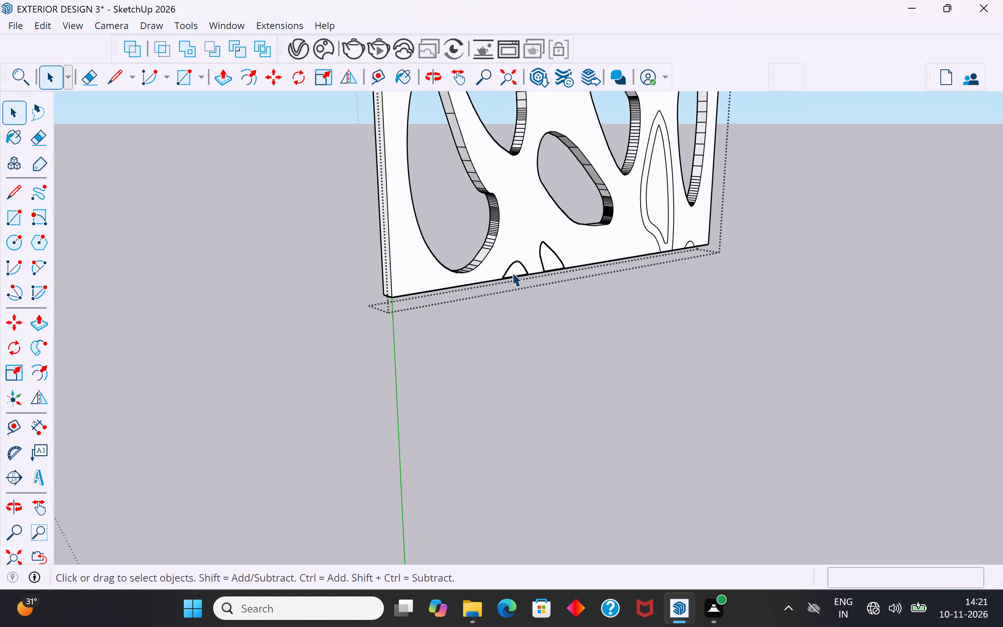
{"action": "scroll", "coordinate": [512, 272], "scroll_direction": "up", "scroll_amount": 2}
{"action": "left_click", "coordinate": [554, 244]}
{"action": "left_click", "coordinate": [43, 320]}
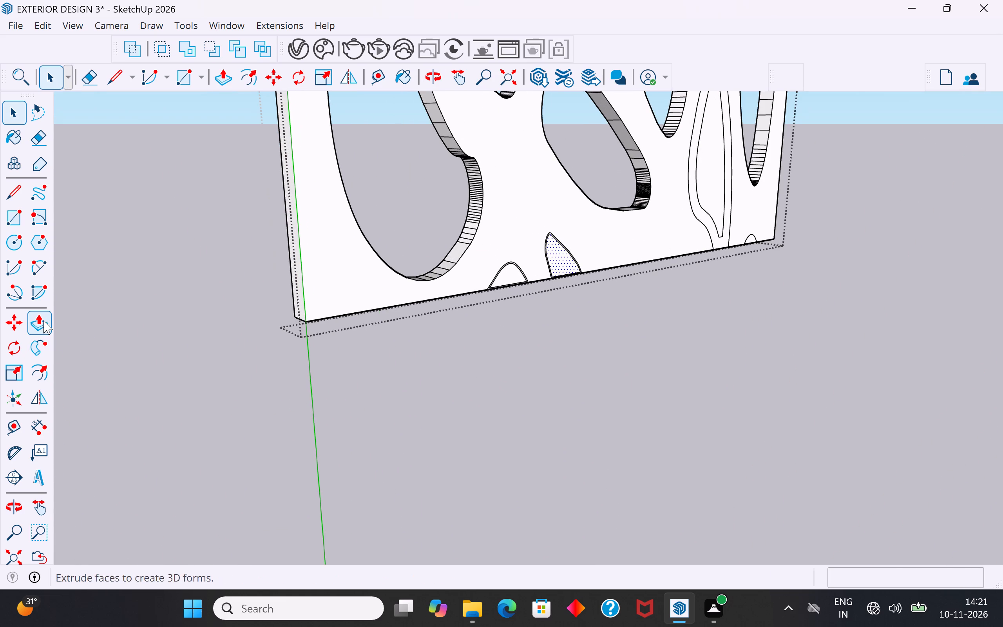
{"action": "left_click", "coordinate": [559, 270]}
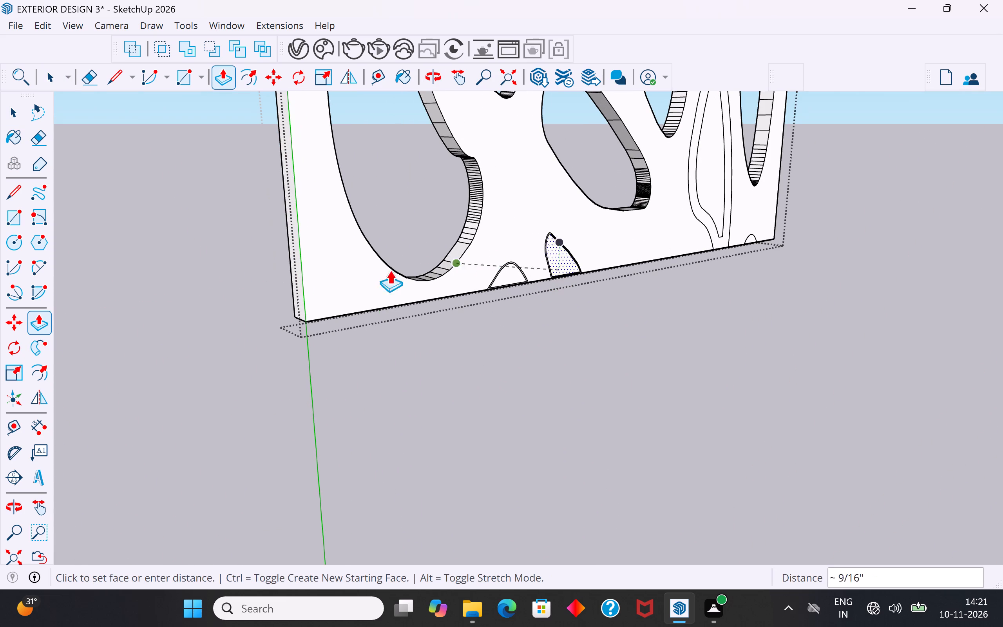
{"action": "left_click", "coordinate": [295, 308]}
{"action": "left_click", "coordinate": [16, 118]}
{"action": "left_click", "coordinate": [173, 353]}
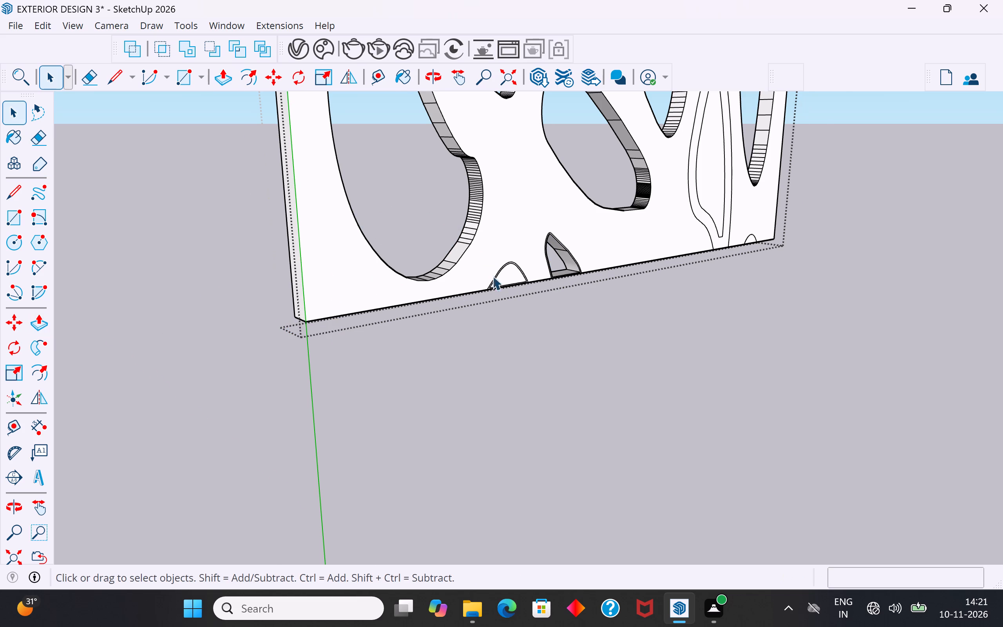
Push the inner face of the small rounded pebble through the panel thickness, about 9/16", to cut an opening.
{"action": "scroll", "coordinate": [517, 266], "scroll_direction": "up", "scroll_amount": 3}
{"action": "left_click", "coordinate": [509, 280]}
{"action": "left_click", "coordinate": [507, 268]}
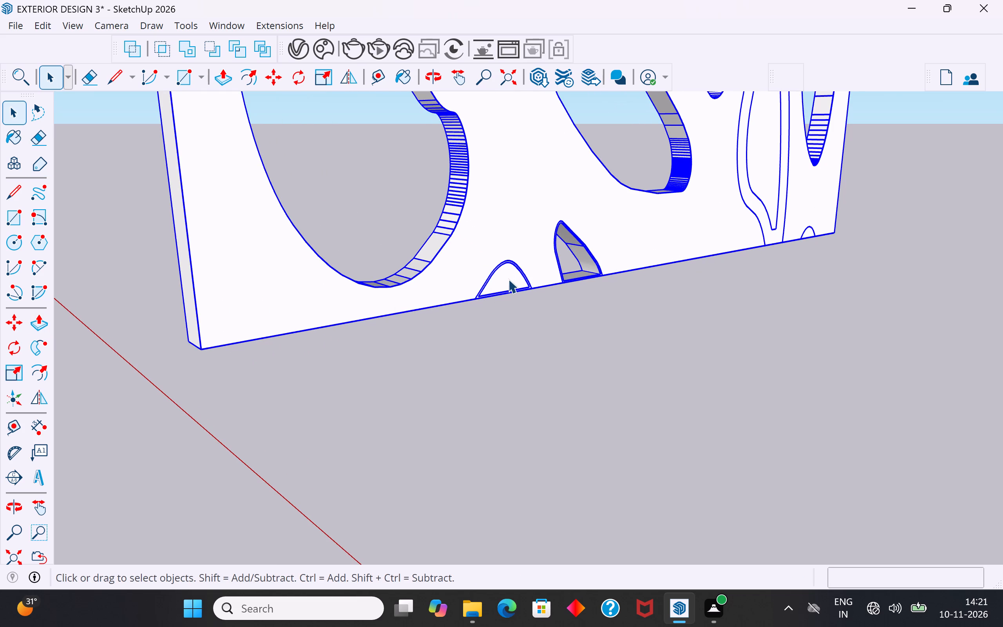
{"action": "triple_click", "coordinate": [508, 279]}
{"action": "left_click", "coordinate": [508, 279]}
{"action": "left_click", "coordinate": [508, 279]}
{"action": "left_click", "coordinate": [509, 276]}
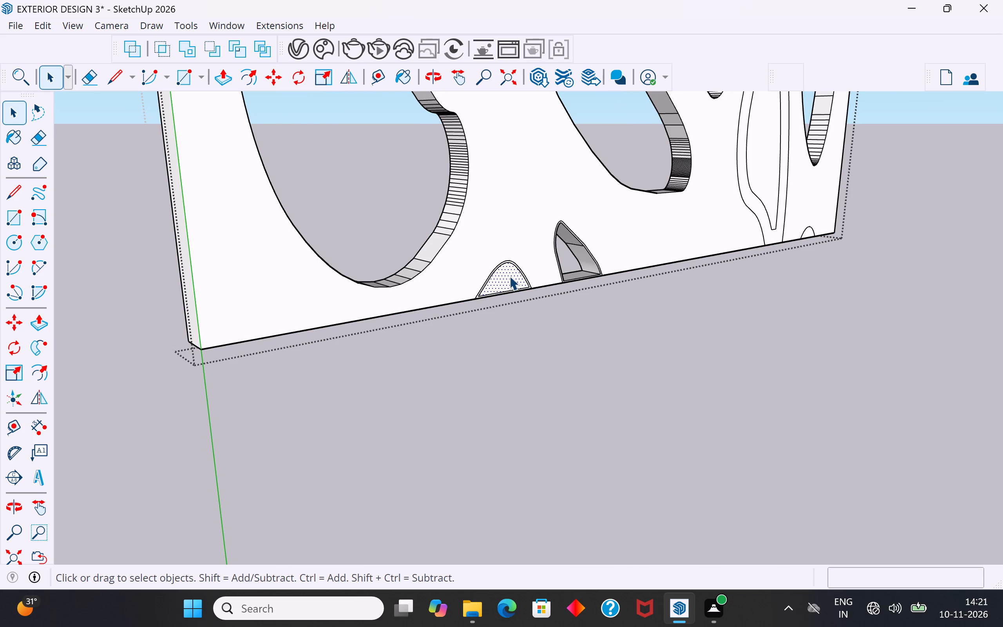
{"action": "left_click", "coordinate": [33, 317]}
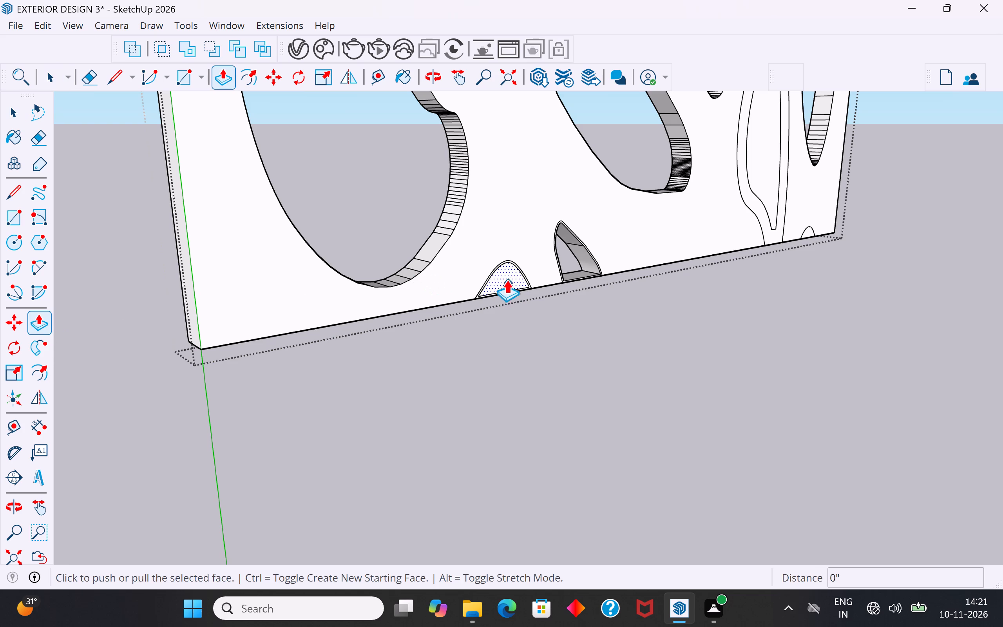
{"action": "left_click", "coordinate": [506, 278]}
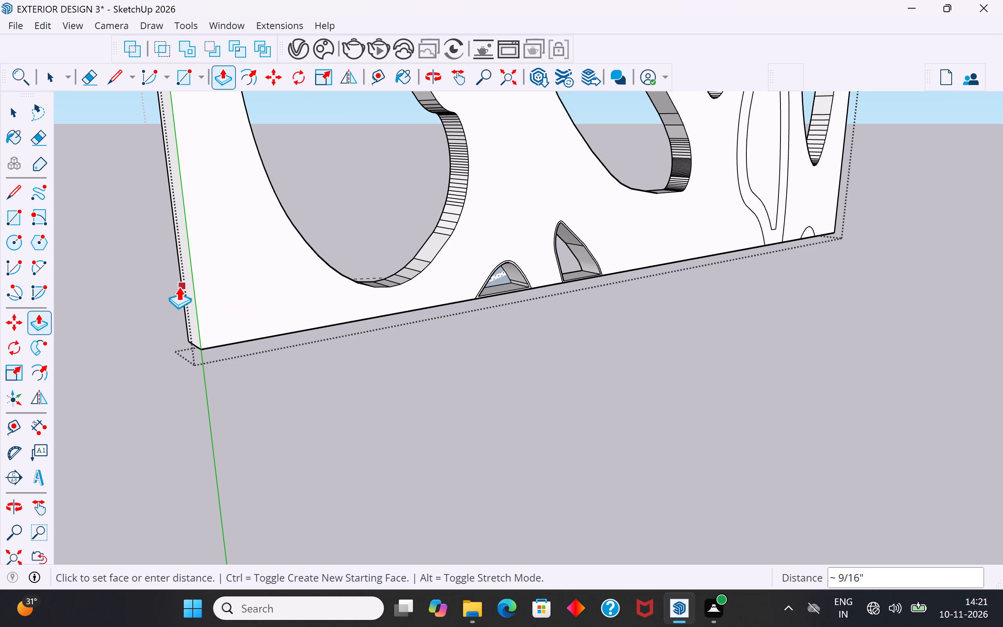
{"action": "left_click", "coordinate": [178, 286]}
Push the inner face of the tall pebble through the panel thickness, about 9/16", to cut an opening.
{"action": "scroll", "coordinate": [549, 331], "scroll_direction": "down", "scroll_amount": 11}
{"action": "middle_click_drag", "start_coordinate": [791, 292], "coordinate": [729, 283]}
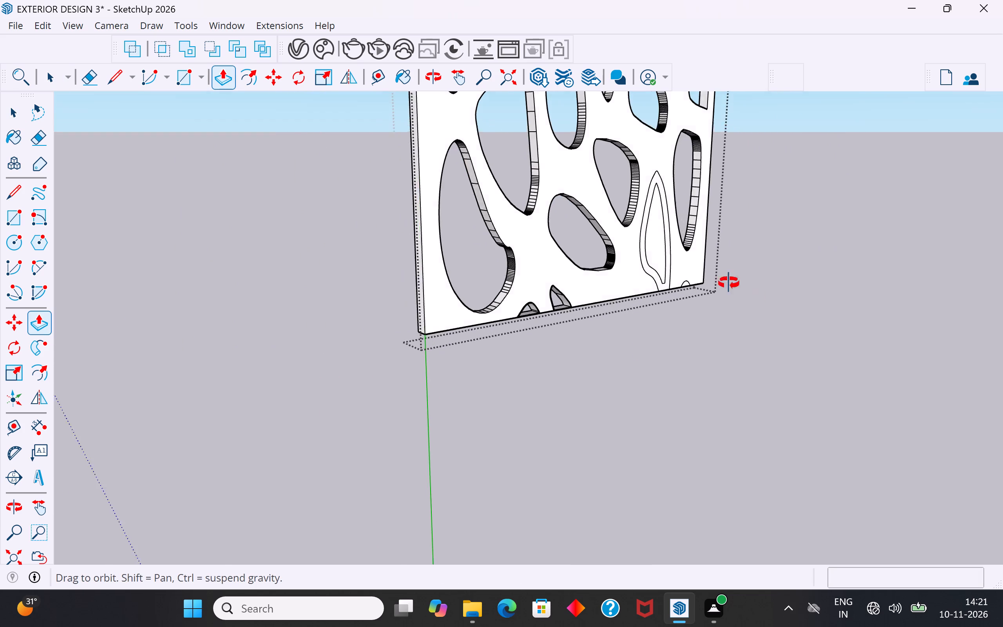
{"action": "middle_click_drag", "start_coordinate": [729, 283], "coordinate": [337, 355]}
{"action": "left_click", "coordinate": [21, 121]}
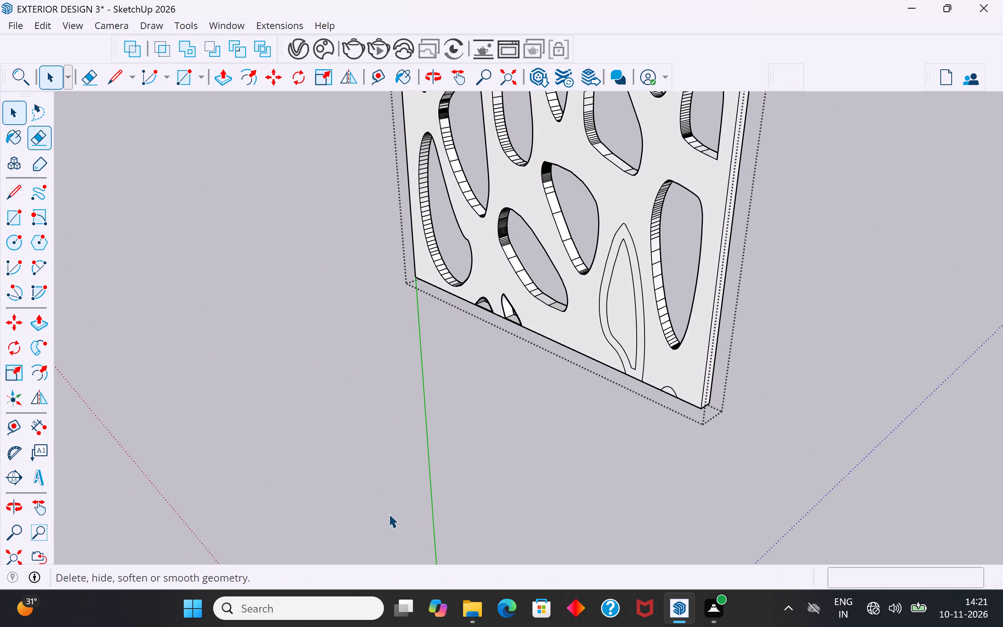
{"action": "left_click", "coordinate": [389, 514]}
{"action": "scroll", "coordinate": [624, 309], "scroll_direction": "up", "scroll_amount": 3}
{"action": "left_click", "coordinate": [624, 308]}
{"action": "triple_click", "coordinate": [624, 308]}
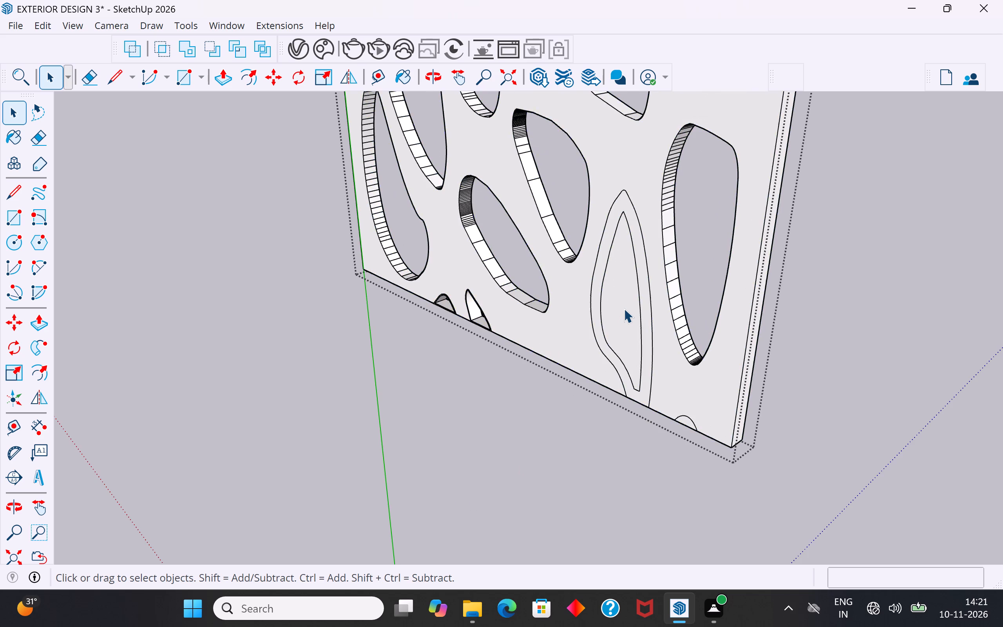
{"action": "left_click", "coordinate": [628, 315]}
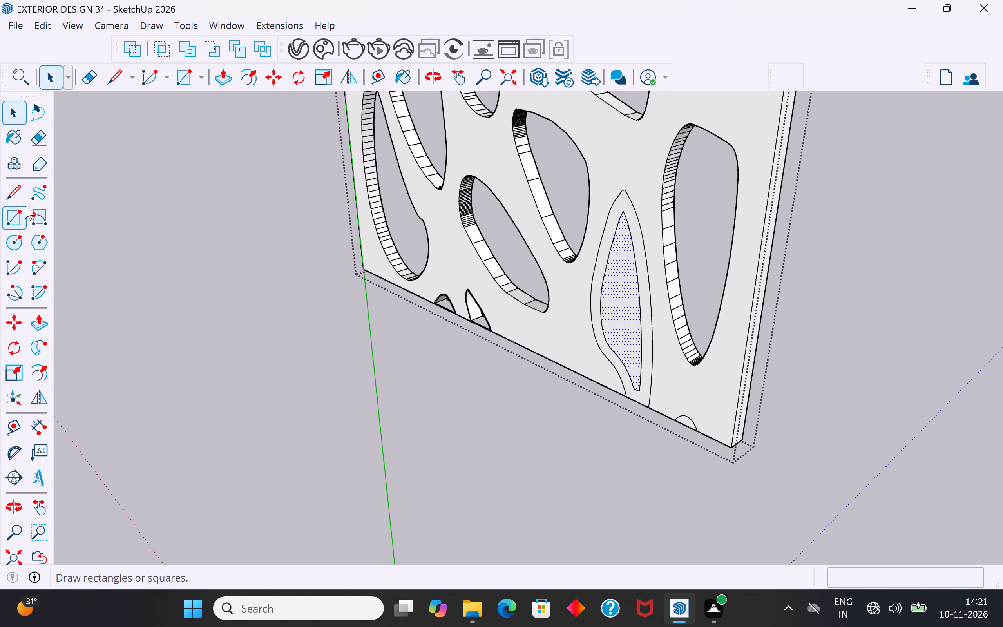
{"action": "left_click", "coordinate": [37, 322]}
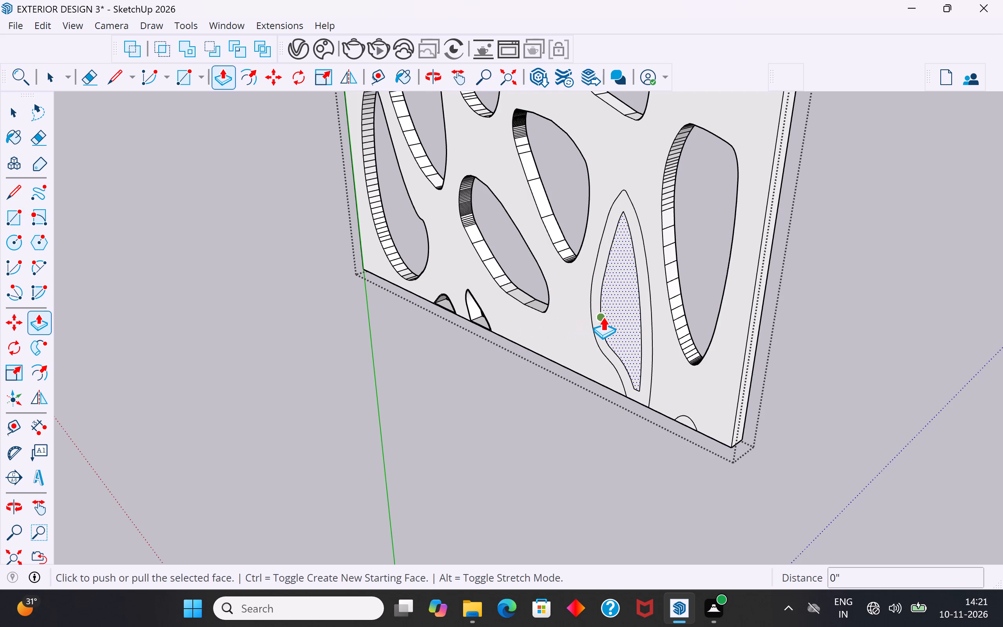
{"action": "left_click", "coordinate": [603, 317]}
{"action": "left_click", "coordinate": [740, 437]}
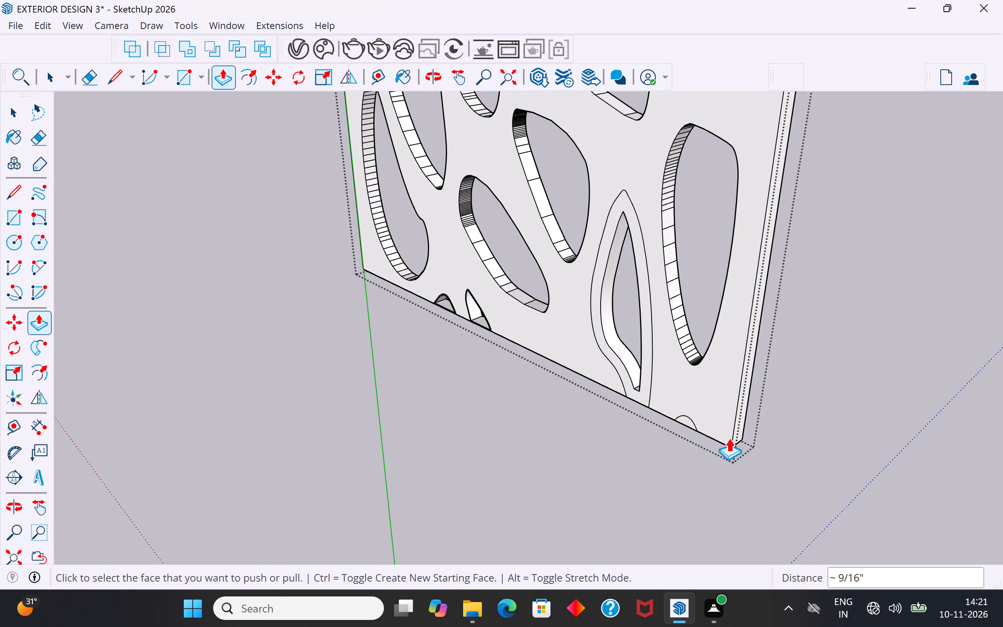
Delete the leftover outer outline curves around the tall pebble opening near the side panel's bottom edge.
{"action": "left_click", "coordinate": [14, 115]}
{"action": "left_click", "coordinate": [286, 424]}
{"action": "scroll", "coordinate": [660, 402], "scroll_direction": "up", "scroll_amount": 4}
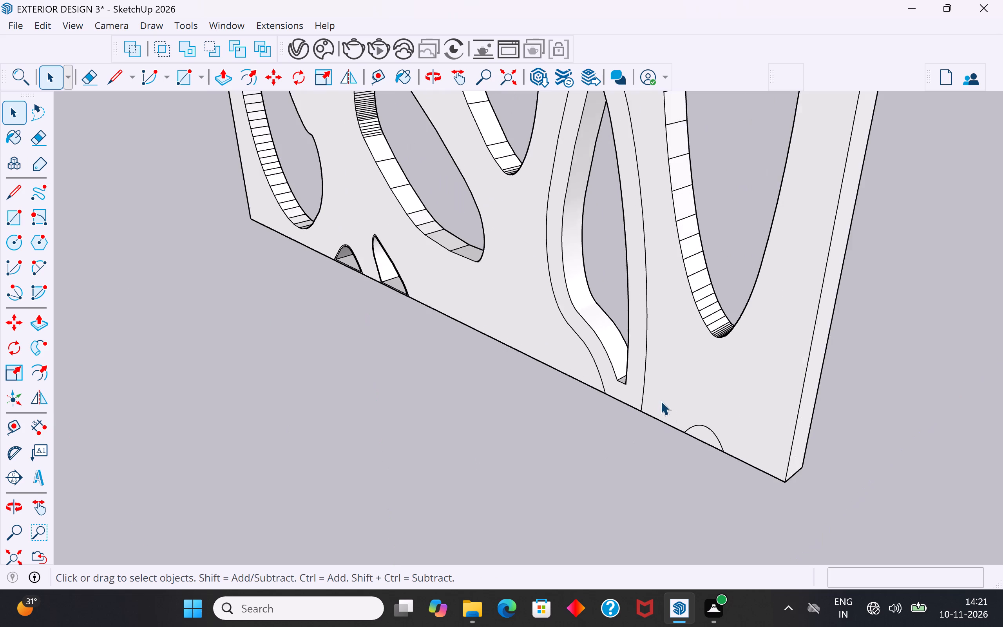
{"action": "scroll", "coordinate": [661, 401], "scroll_direction": "up", "scroll_amount": 4}
{"action": "middle_click_drag", "start_coordinate": [900, 444], "coordinate": [965, 429]}
{"action": "scroll", "coordinate": [494, 403], "scroll_direction": "down", "scroll_amount": 5}
{"action": "middle_click_drag", "start_coordinate": [515, 435], "coordinate": [624, 415]}
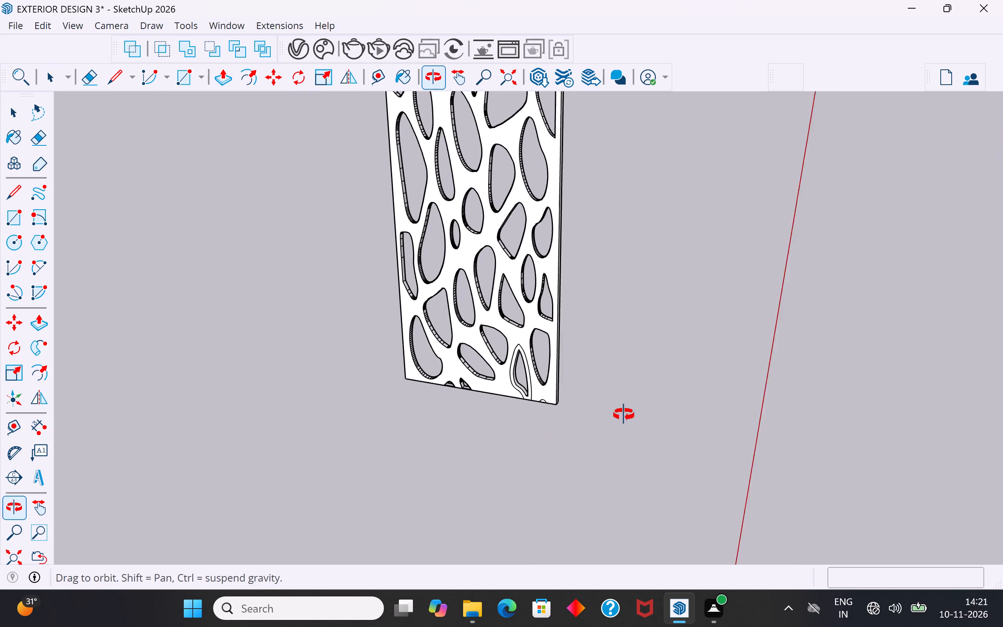
{"action": "middle_click_drag", "start_coordinate": [624, 415], "coordinate": [650, 401]}
{"action": "scroll", "coordinate": [534, 360], "scroll_direction": "up", "scroll_amount": 5}
{"action": "scroll", "coordinate": [558, 384], "scroll_direction": "down", "scroll_amount": 5}
{"action": "scroll", "coordinate": [562, 427], "scroll_direction": "up", "scroll_amount": 3}
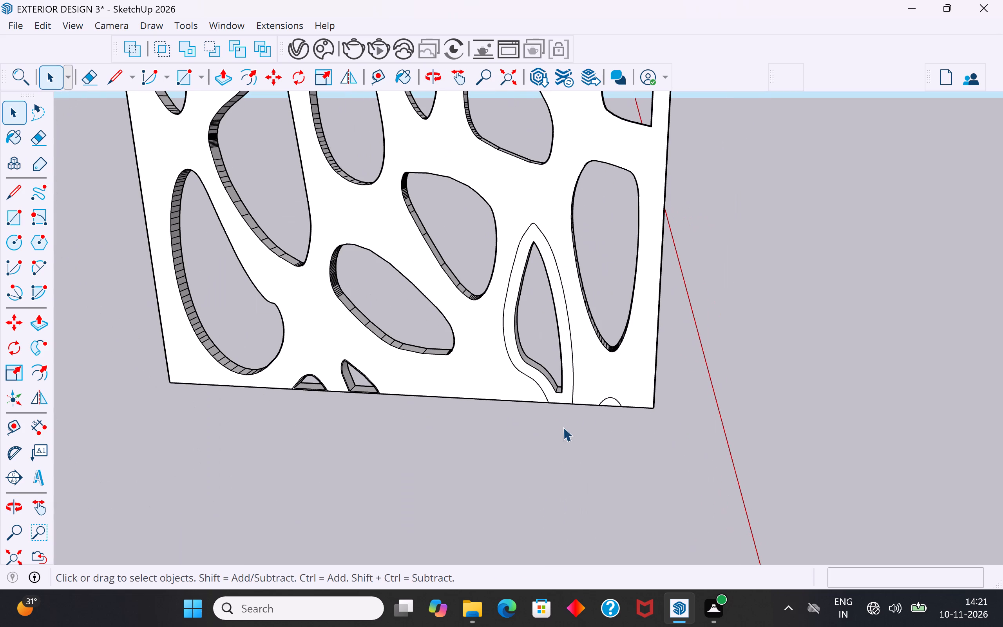
{"action": "left_click", "coordinate": [571, 384]}
{"action": "double_click", "coordinate": [571, 384]}
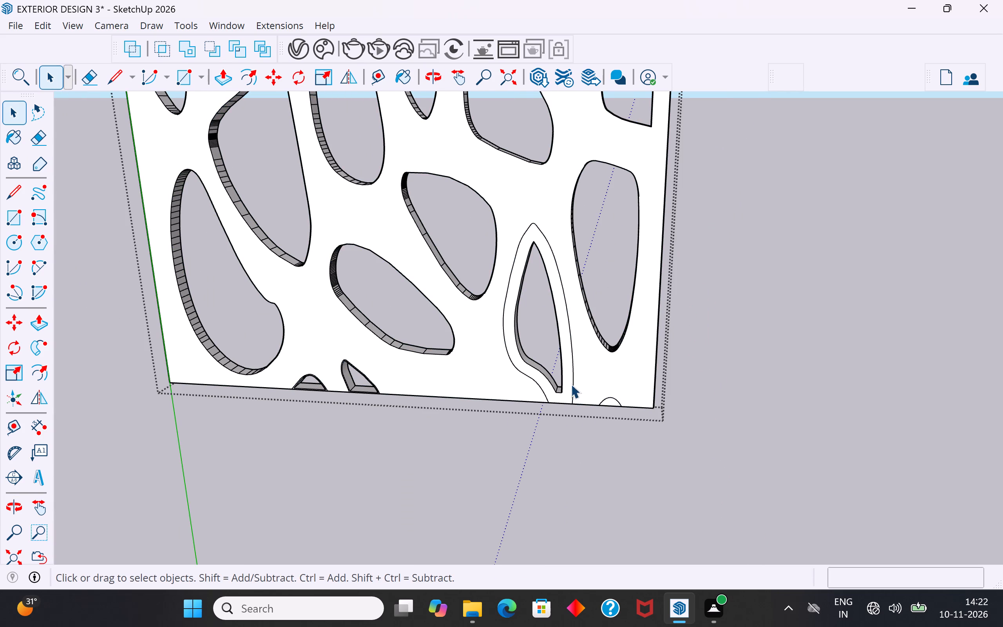
{"action": "left_click", "coordinate": [574, 378]}
{"action": "key", "text": "Delete"}
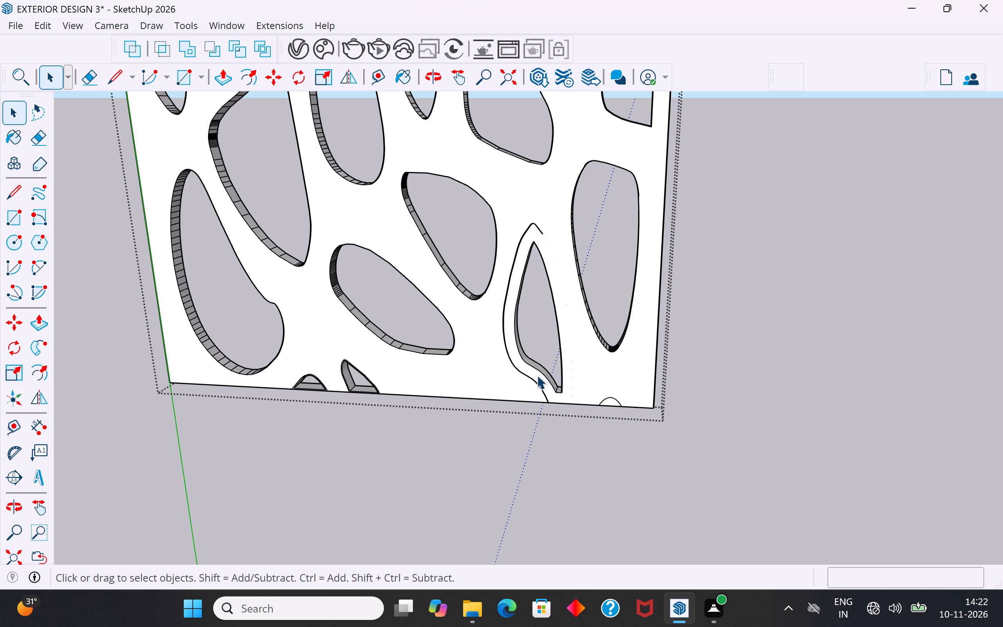
{"action": "left_click", "coordinate": [528, 377]}
{"action": "key", "text": "Delete"}
Offset the half-round pebble outline near the panel's bottom corner inward by about 1/16".
{"action": "scroll", "coordinate": [510, 361], "scroll_direction": "down", "scroll_amount": 1}
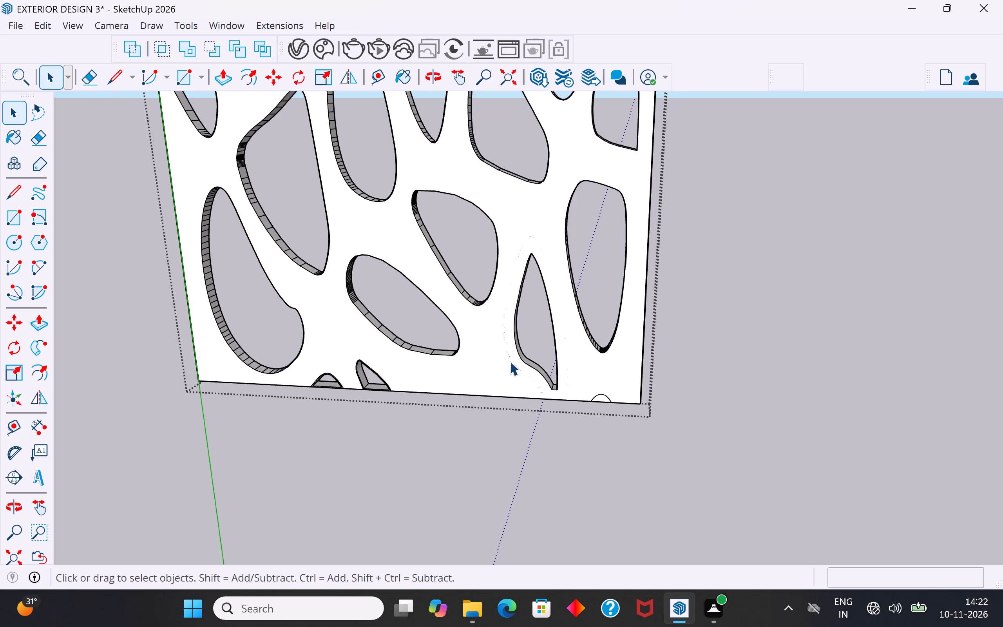
{"action": "scroll", "coordinate": [510, 361], "scroll_direction": "down", "scroll_amount": 1}
{"action": "scroll", "coordinate": [597, 409], "scroll_direction": "up", "scroll_amount": 13}
{"action": "left_click", "coordinate": [593, 383]}
{"action": "scroll", "coordinate": [593, 383], "scroll_direction": "up", "scroll_amount": 4}
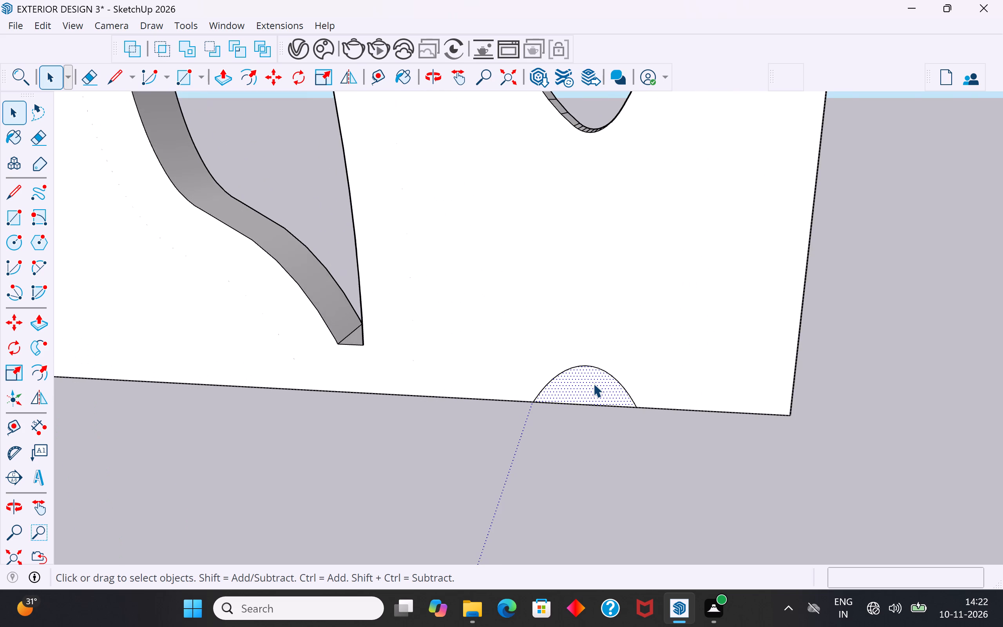
{"action": "scroll", "coordinate": [593, 383], "scroll_direction": "up", "scroll_amount": 5}
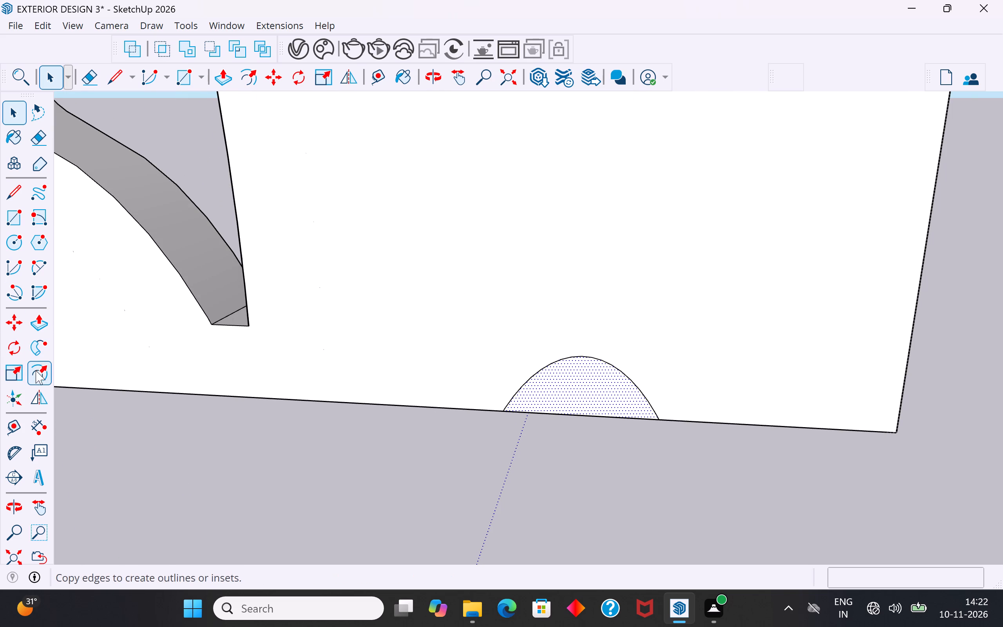
{"action": "left_click", "coordinate": [36, 380]}
{"action": "scroll", "coordinate": [762, 431], "scroll_direction": "up", "scroll_amount": 2}
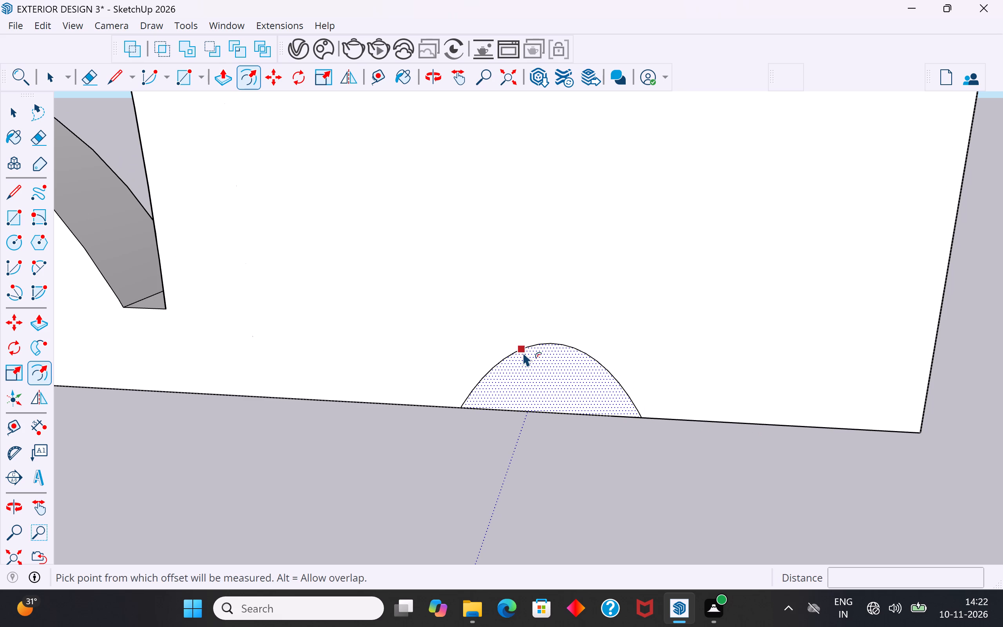
{"action": "left_click_drag", "start_coordinate": [523, 352], "coordinate": [532, 359]}
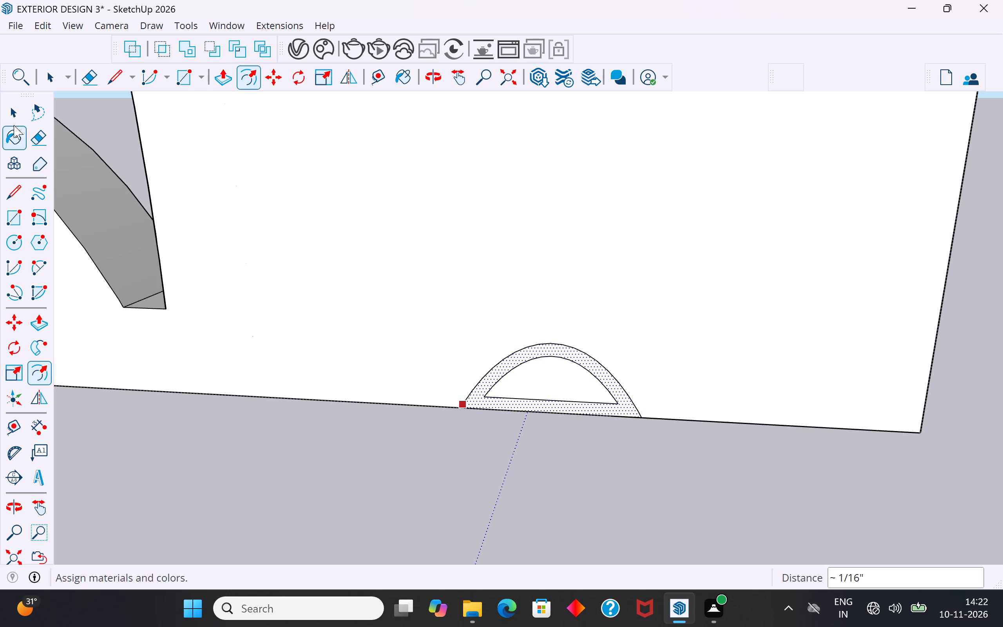
{"action": "left_click", "coordinate": [10, 118]}
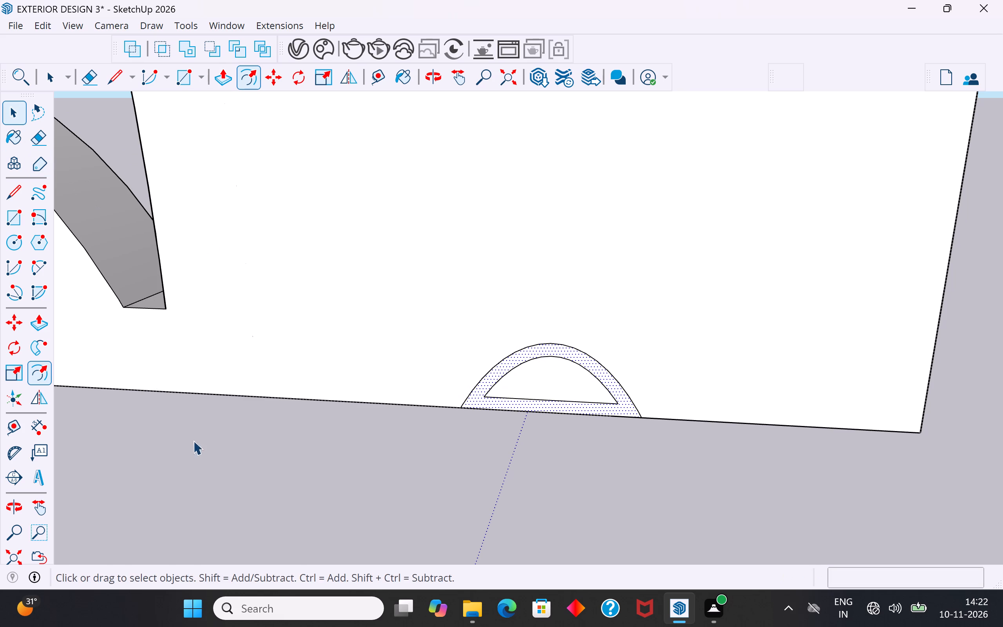
{"action": "left_click", "coordinate": [220, 478]}
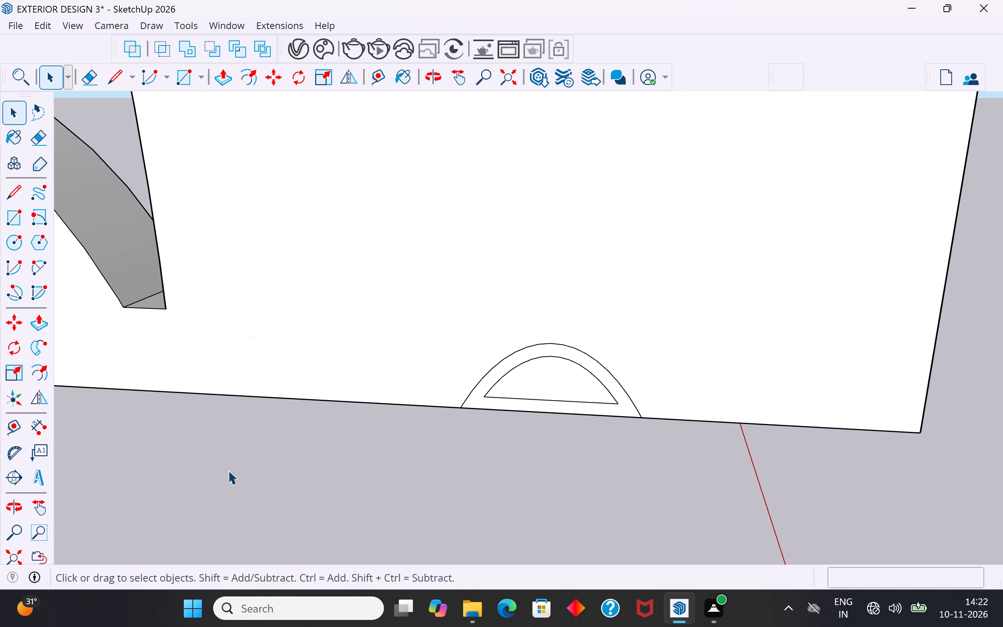
{"action": "left_click", "coordinate": [540, 488]}
Push the inner face of the half-round pebble near the bottom corner through the panel thickness, about 9/16", to cut an opening.
{"action": "scroll", "coordinate": [502, 381], "scroll_direction": "down", "scroll_amount": 10}
{"action": "middle_click_drag", "start_coordinate": [594, 397], "coordinate": [357, 359]}
{"action": "scroll", "coordinate": [529, 384], "scroll_direction": "up", "scroll_amount": 5}
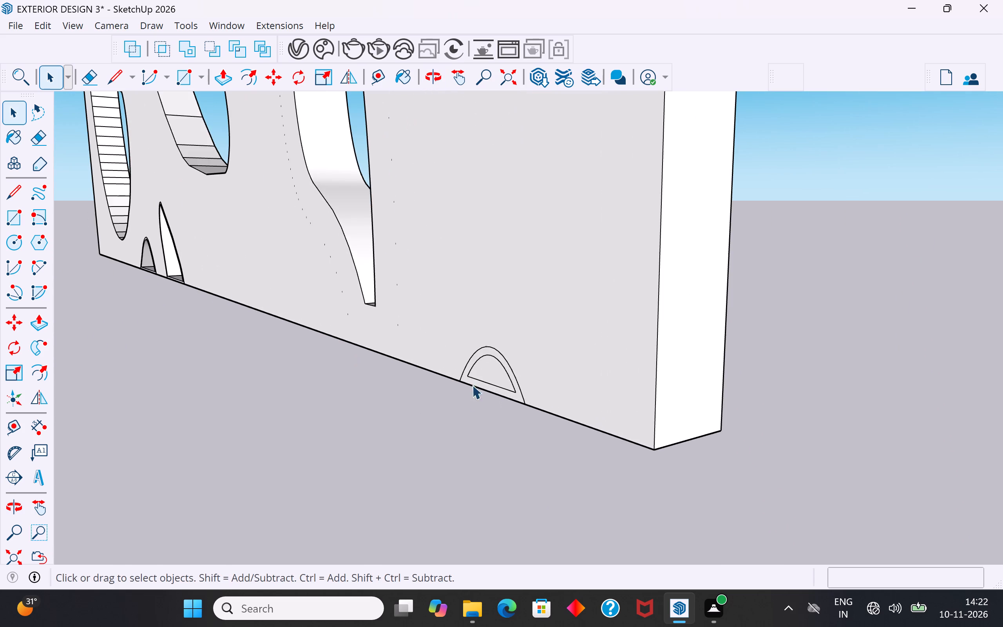
{"action": "left_click", "coordinate": [487, 375]}
{"action": "double_click", "coordinate": [493, 370]}
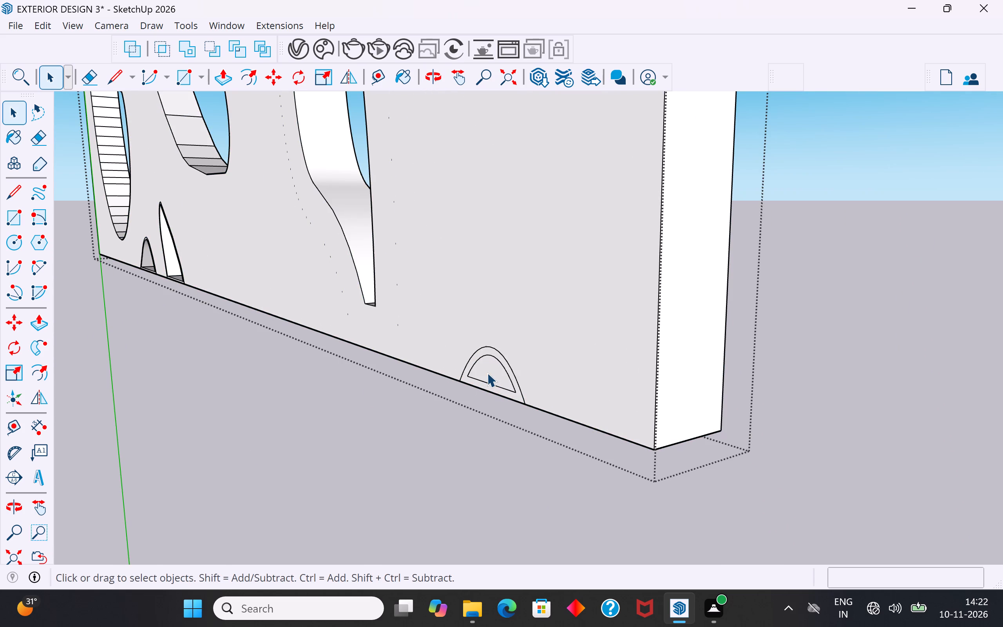
{"action": "double_click", "coordinate": [487, 373]}
{"action": "left_click", "coordinate": [491, 371]}
{"action": "left_click", "coordinate": [42, 322]}
{"action": "left_click", "coordinate": [469, 374]}
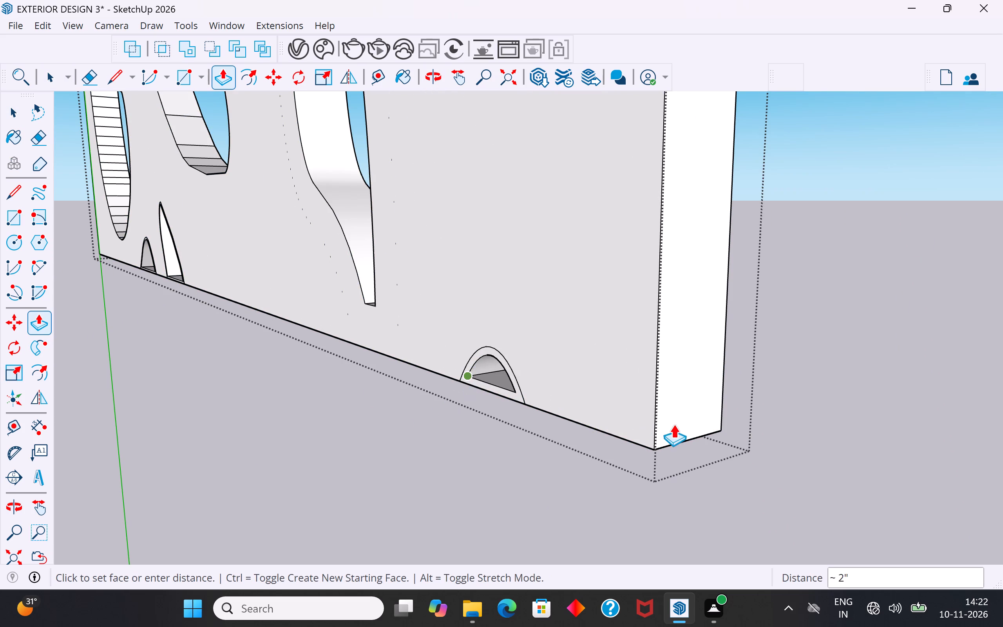
{"action": "left_click", "coordinate": [715, 427]}
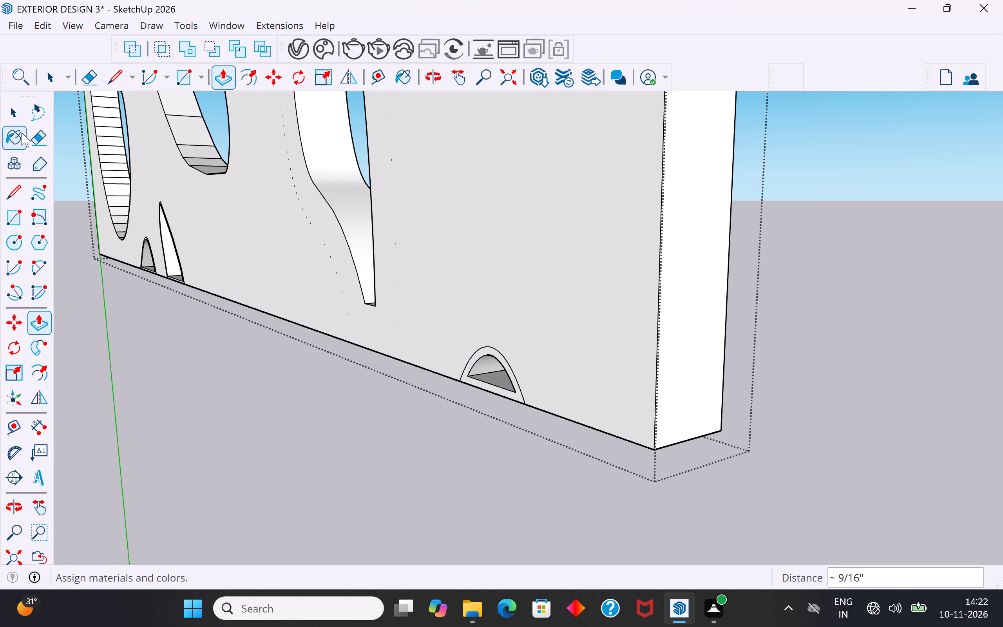
{"action": "left_click", "coordinate": [9, 118]}
{"action": "left_click", "coordinate": [224, 447]}
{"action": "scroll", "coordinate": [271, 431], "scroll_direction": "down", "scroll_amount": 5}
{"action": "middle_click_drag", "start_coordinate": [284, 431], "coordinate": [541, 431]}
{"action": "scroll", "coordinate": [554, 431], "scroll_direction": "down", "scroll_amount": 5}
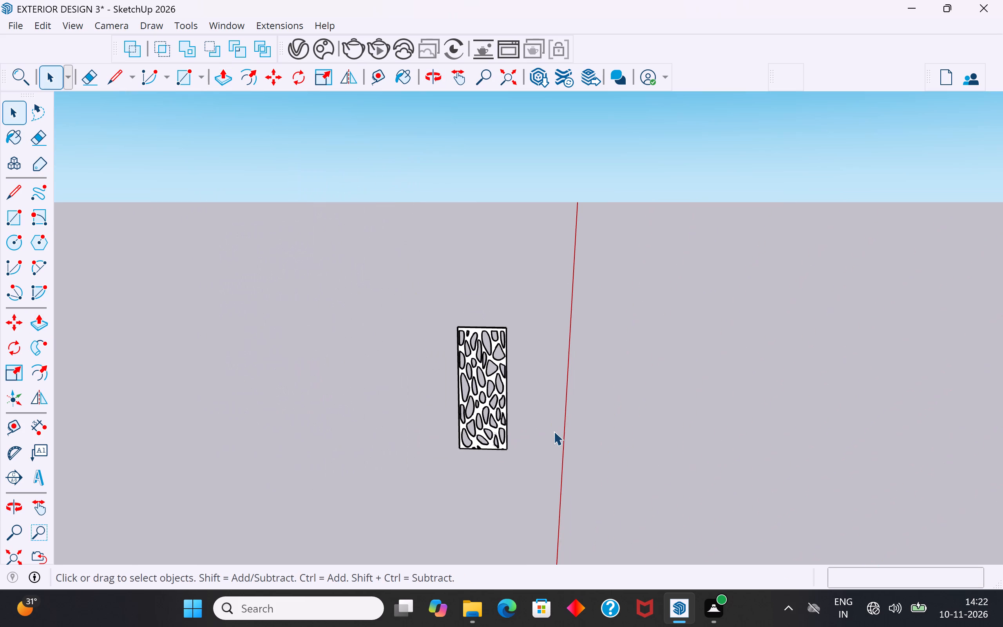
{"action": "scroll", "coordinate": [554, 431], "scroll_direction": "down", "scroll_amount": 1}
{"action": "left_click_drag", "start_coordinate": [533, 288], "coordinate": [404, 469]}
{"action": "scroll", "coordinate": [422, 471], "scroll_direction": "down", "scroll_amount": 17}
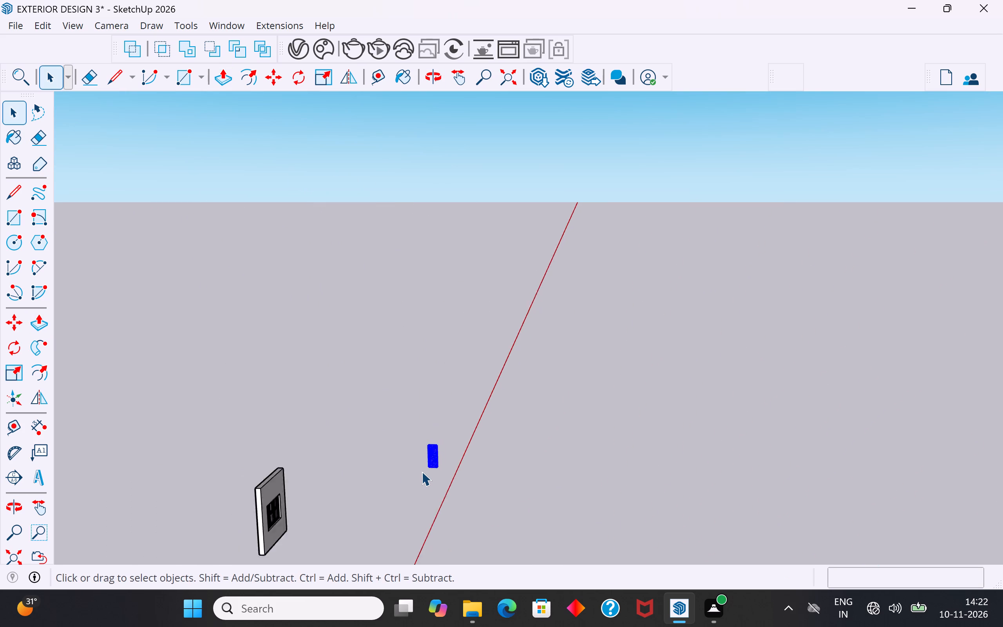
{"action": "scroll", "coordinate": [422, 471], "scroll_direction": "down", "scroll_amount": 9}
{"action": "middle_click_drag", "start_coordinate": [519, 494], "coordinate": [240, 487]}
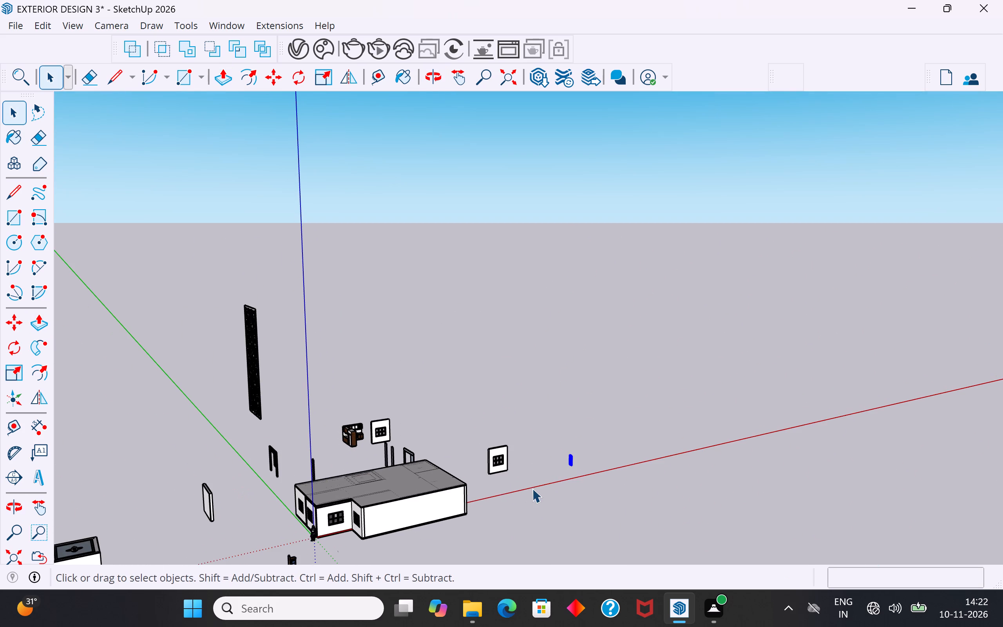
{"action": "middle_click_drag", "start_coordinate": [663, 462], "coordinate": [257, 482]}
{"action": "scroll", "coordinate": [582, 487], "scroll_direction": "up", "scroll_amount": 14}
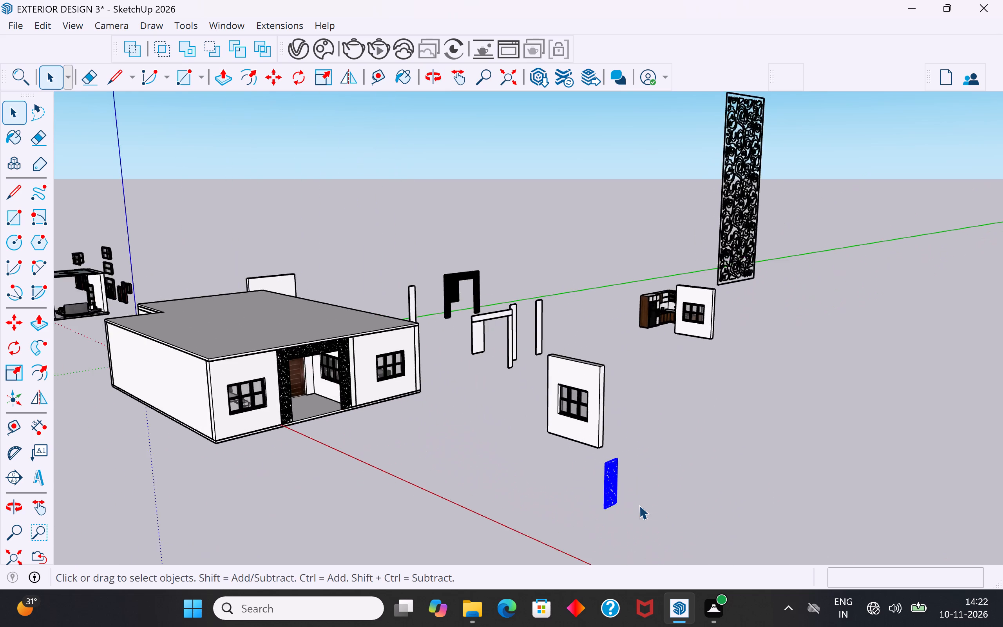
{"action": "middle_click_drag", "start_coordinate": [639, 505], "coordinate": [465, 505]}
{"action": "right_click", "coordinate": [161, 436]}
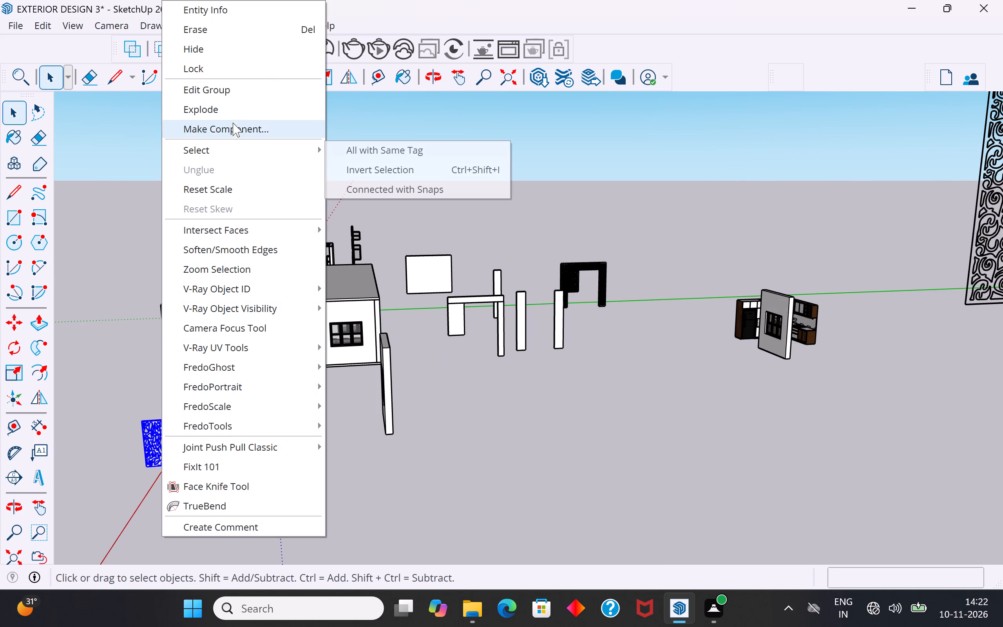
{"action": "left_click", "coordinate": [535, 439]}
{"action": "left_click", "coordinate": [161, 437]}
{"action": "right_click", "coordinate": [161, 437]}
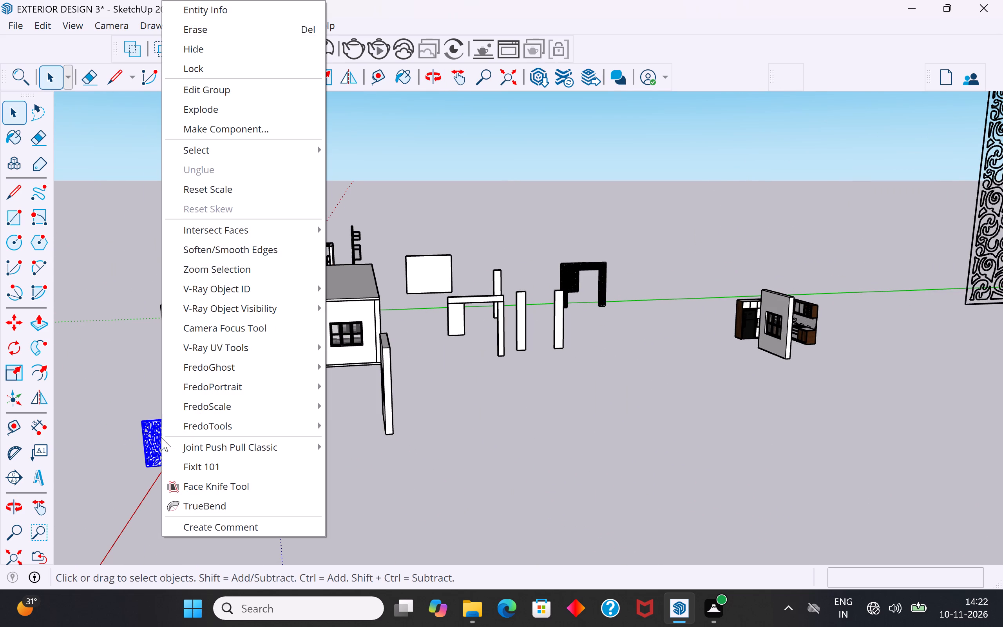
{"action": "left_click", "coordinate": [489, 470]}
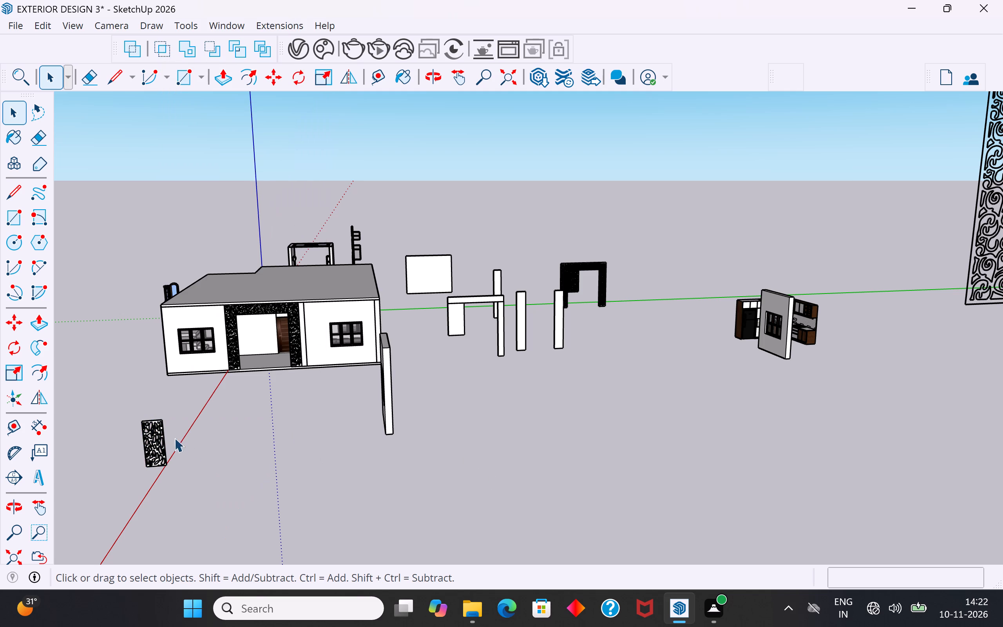
Move the short pebble panel about 55' 1" to the porch, fitting its top corner where the left pillar panel meets the overhead panel's underside.
{"action": "left_click", "coordinate": [162, 433]}
{"action": "scroll", "coordinate": [148, 458], "scroll_direction": "up", "scroll_amount": 12}
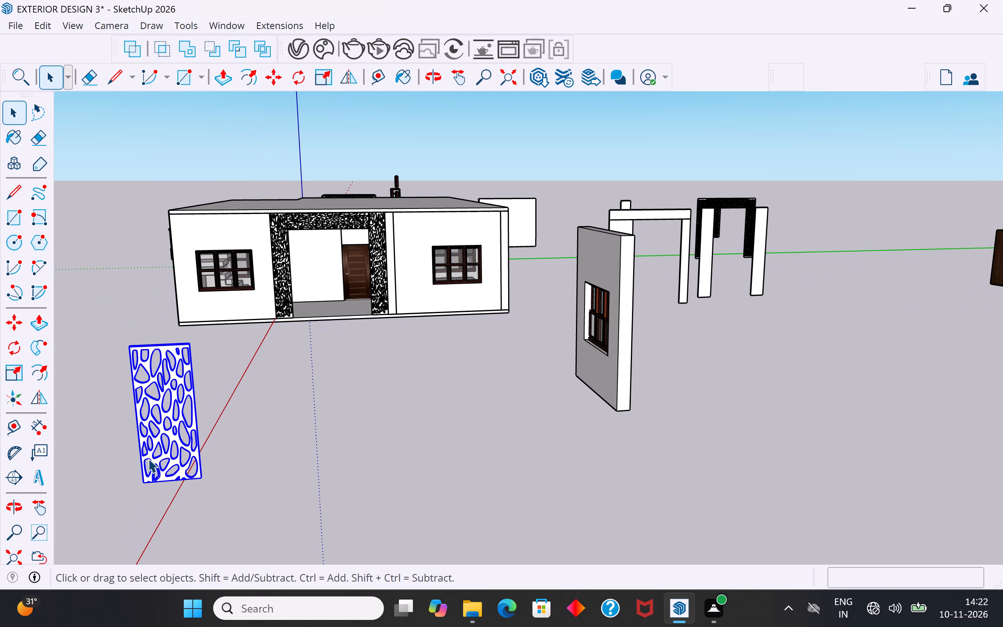
{"action": "key", "text": "m"}
{"action": "left_click", "coordinate": [129, 344]}
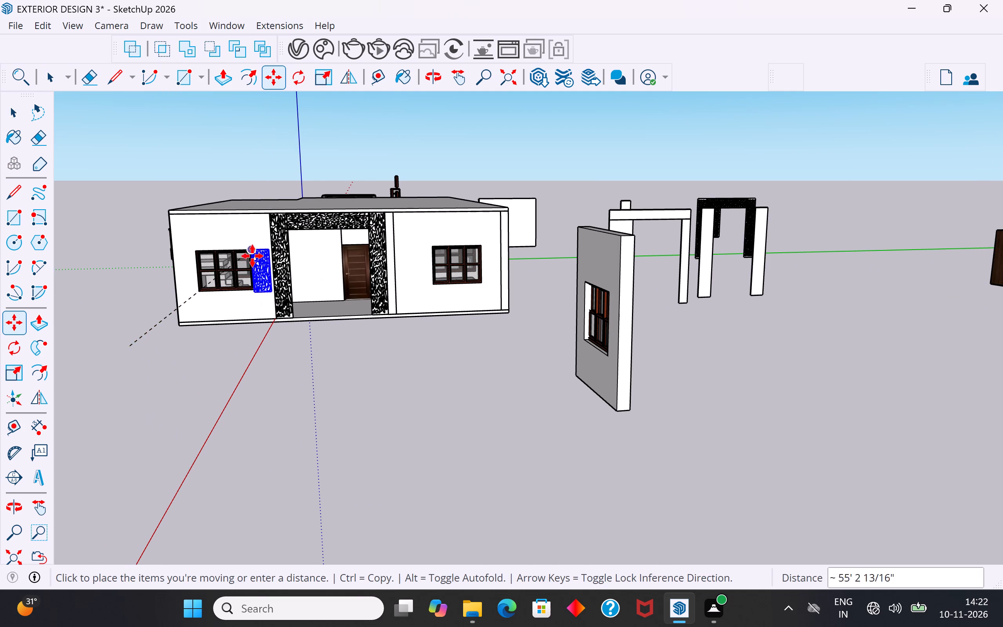
{"action": "scroll", "coordinate": [264, 242], "scroll_direction": "up", "scroll_amount": 14}
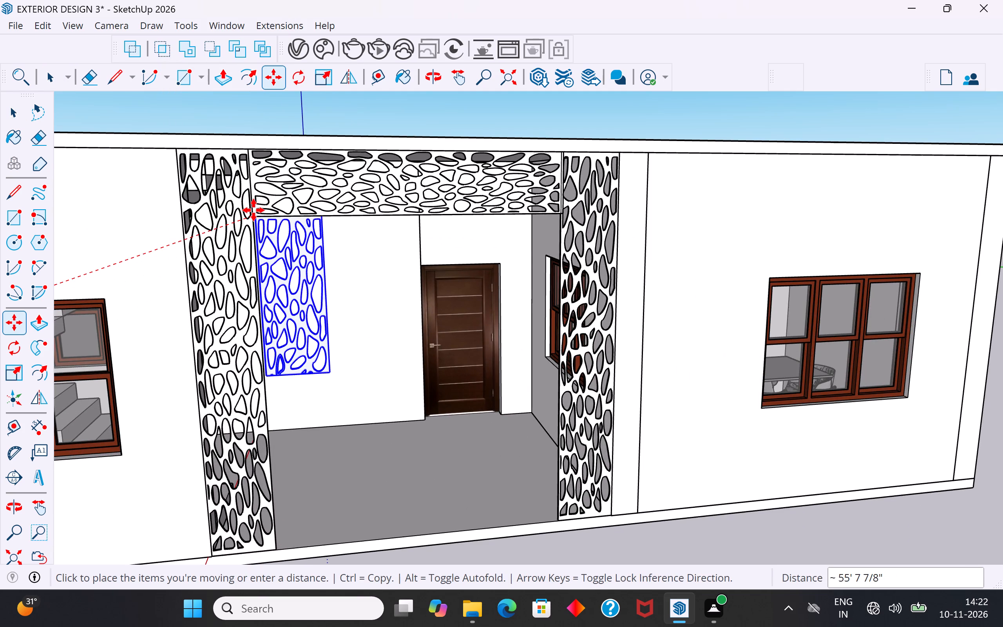
{"action": "scroll", "coordinate": [253, 210], "scroll_direction": "up", "scroll_amount": 10}
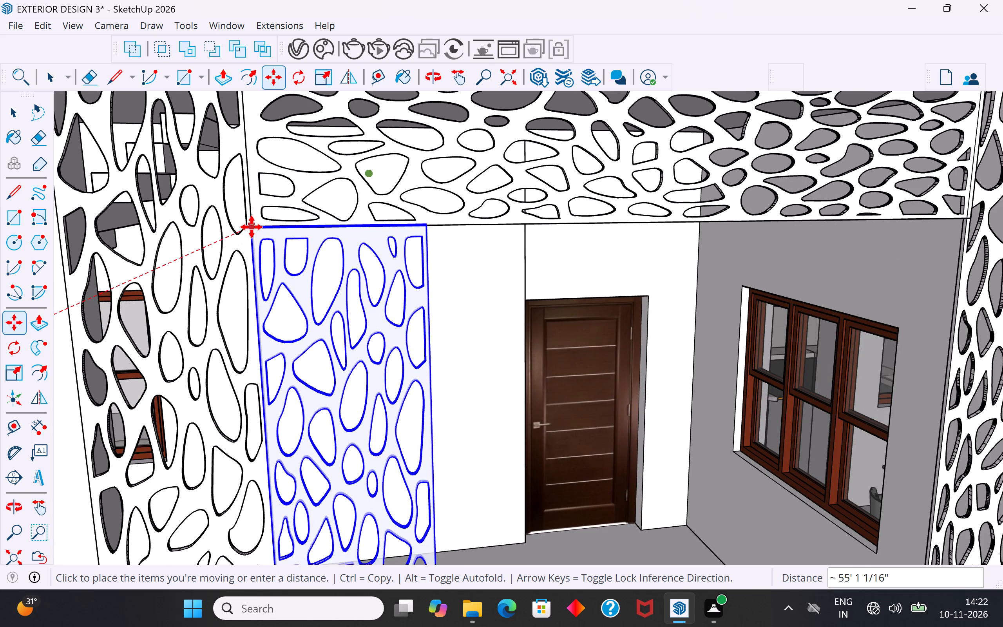
{"action": "left_click", "coordinate": [252, 227]}
{"action": "scroll", "coordinate": [306, 340], "scroll_direction": "down", "scroll_amount": 17}
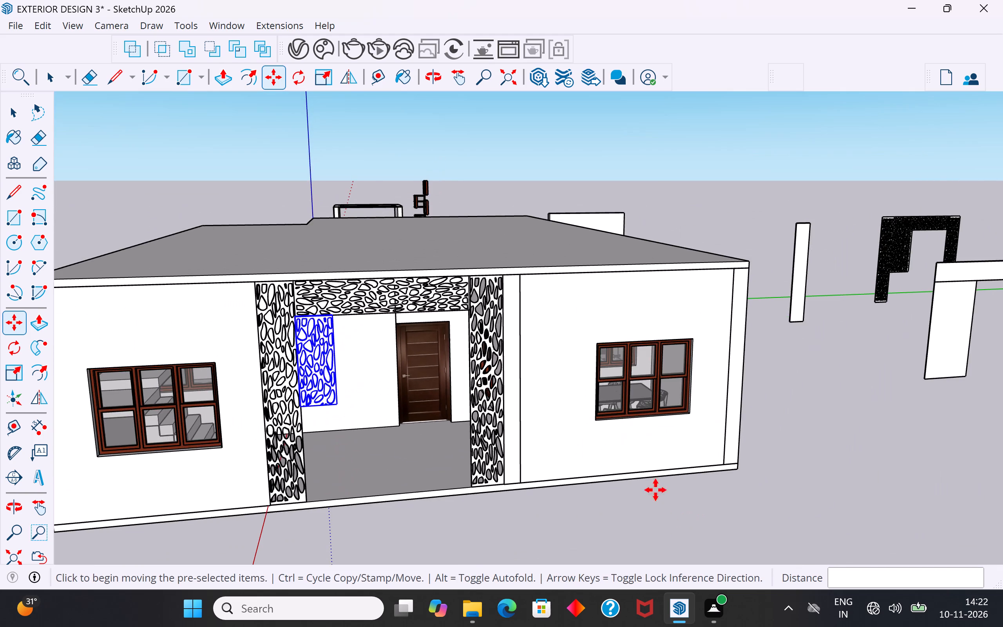
{"action": "scroll", "coordinate": [554, 435], "scroll_direction": "down", "scroll_amount": 10}
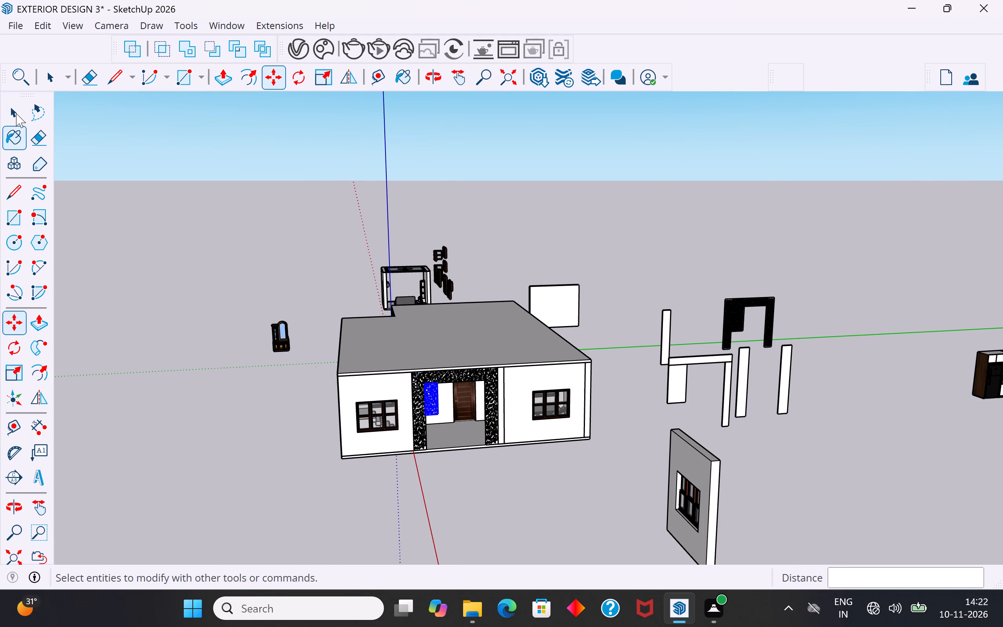
{"action": "left_click", "coordinate": [16, 113]}
{"action": "left_click", "coordinate": [156, 305]}
Examine the house front and the placed pebble panel from several angles.
{"action": "scroll", "coordinate": [143, 413], "scroll_direction": "down", "scroll_amount": 6}
{"action": "middle_click_drag", "start_coordinate": [249, 448], "coordinate": [458, 347]}
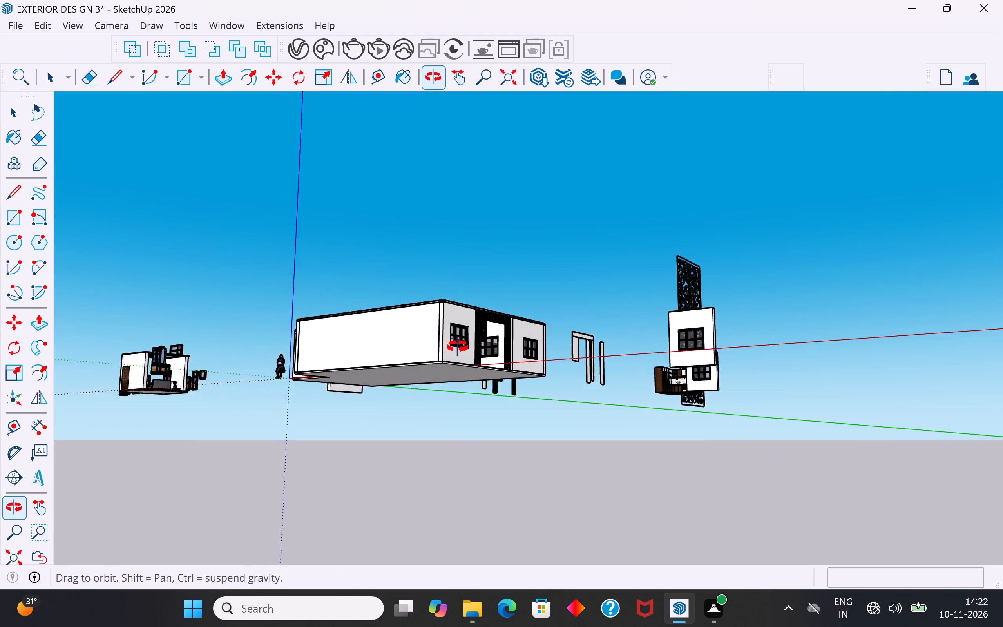
{"action": "middle_click_drag", "start_coordinate": [458, 347], "coordinate": [346, 455]}
{"action": "scroll", "coordinate": [437, 437], "scroll_direction": "up", "scroll_amount": 3}
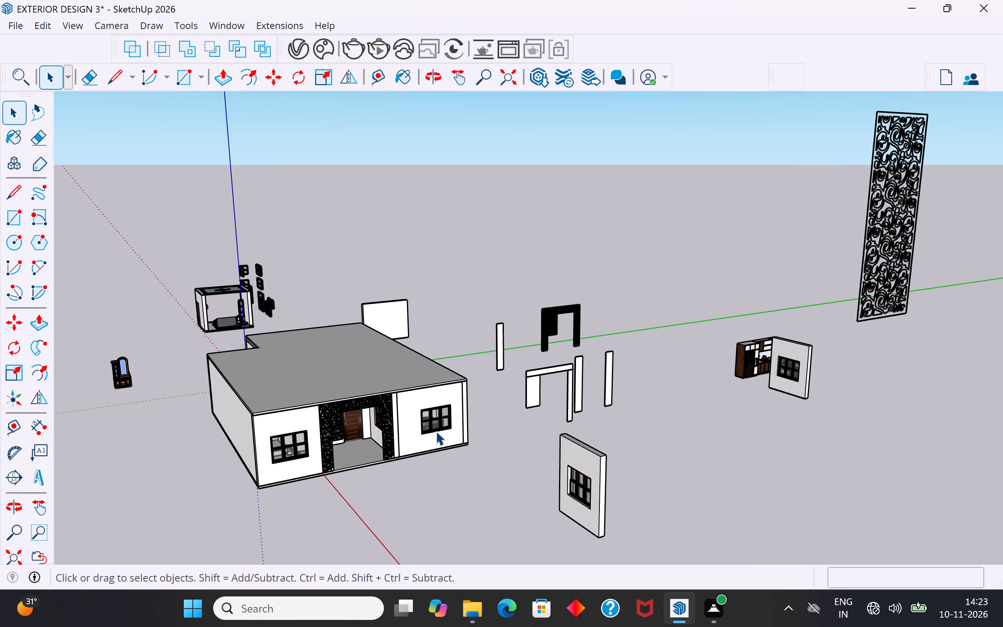
{"action": "scroll", "coordinate": [433, 431], "scroll_direction": "up", "scroll_amount": 3}
{"action": "scroll", "coordinate": [386, 441], "scroll_direction": "up", "scroll_amount": 5}
{"action": "middle_click_drag", "start_coordinate": [378, 423], "coordinate": [414, 369]}
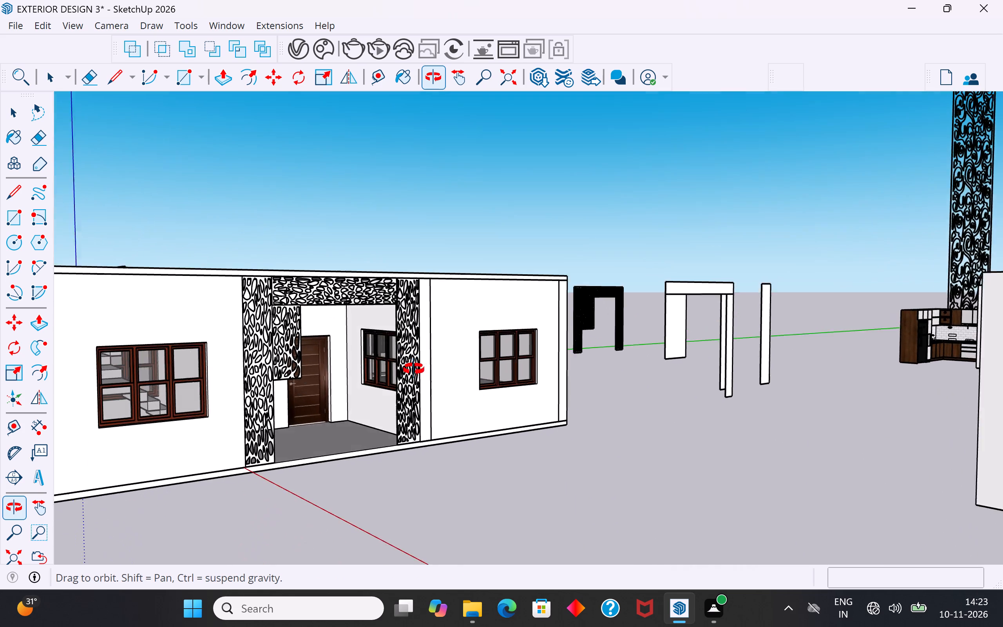
{"action": "middle_click_drag", "start_coordinate": [414, 369], "coordinate": [401, 364]}
{"action": "scroll", "coordinate": [582, 412], "scroll_direction": "down", "scroll_amount": 3}
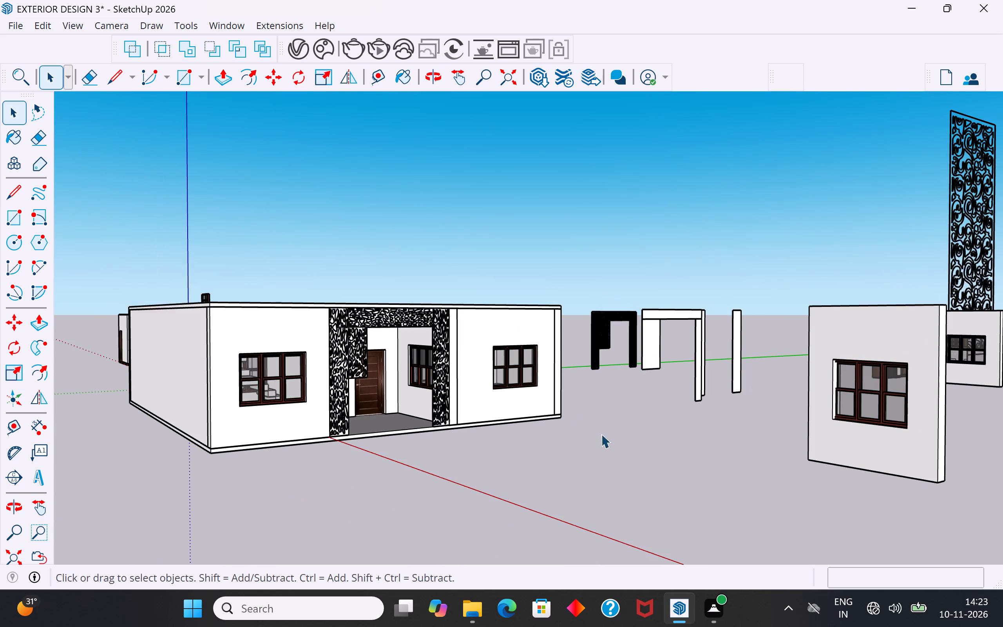
Narrow the full-height pebble panel at the door-side end of the porch opening to about 0.64 scale, keeping its outer edge fixed.
{"action": "middle_click_drag", "start_coordinate": [580, 447], "coordinate": [437, 482]}
{"action": "scroll", "coordinate": [334, 400], "scroll_direction": "up", "scroll_amount": 2}
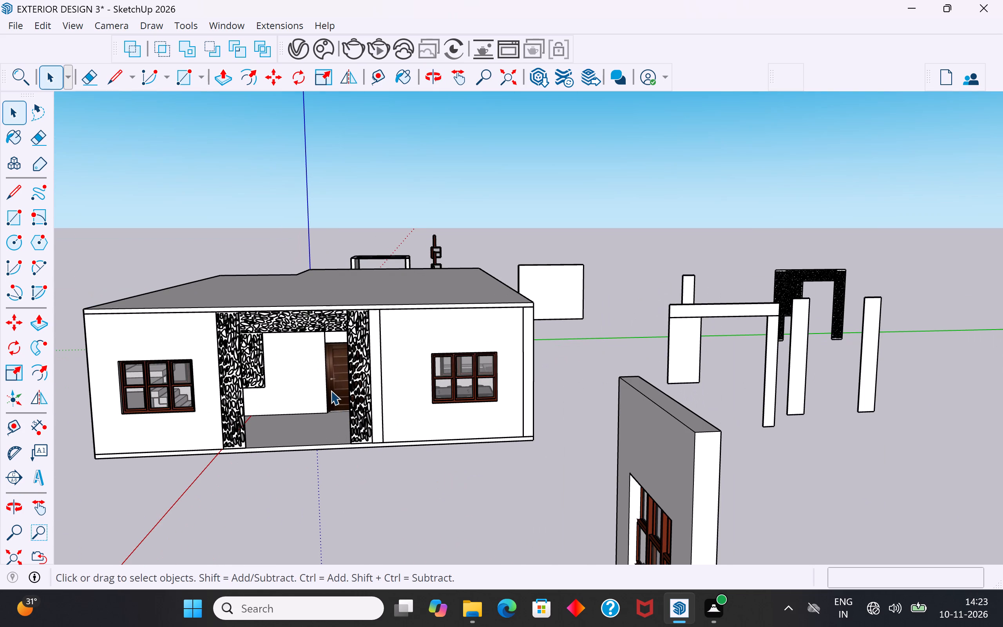
{"action": "scroll", "coordinate": [241, 383], "scroll_direction": "up", "scroll_amount": 7}
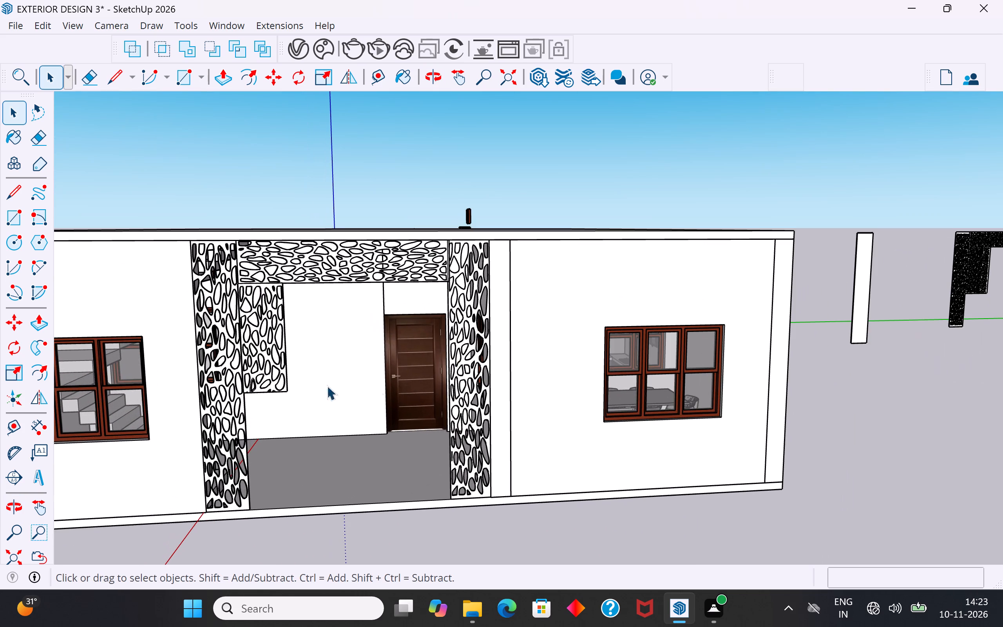
{"action": "middle_click_drag", "start_coordinate": [442, 391], "coordinate": [482, 396]}
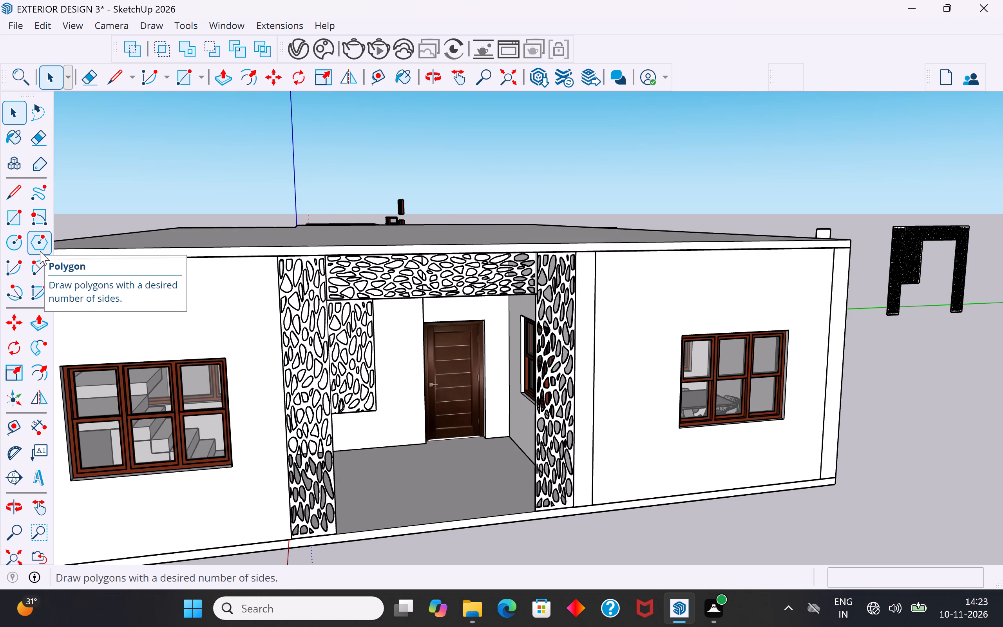
{"action": "scroll", "coordinate": [538, 475], "scroll_direction": "up", "scroll_amount": 2}
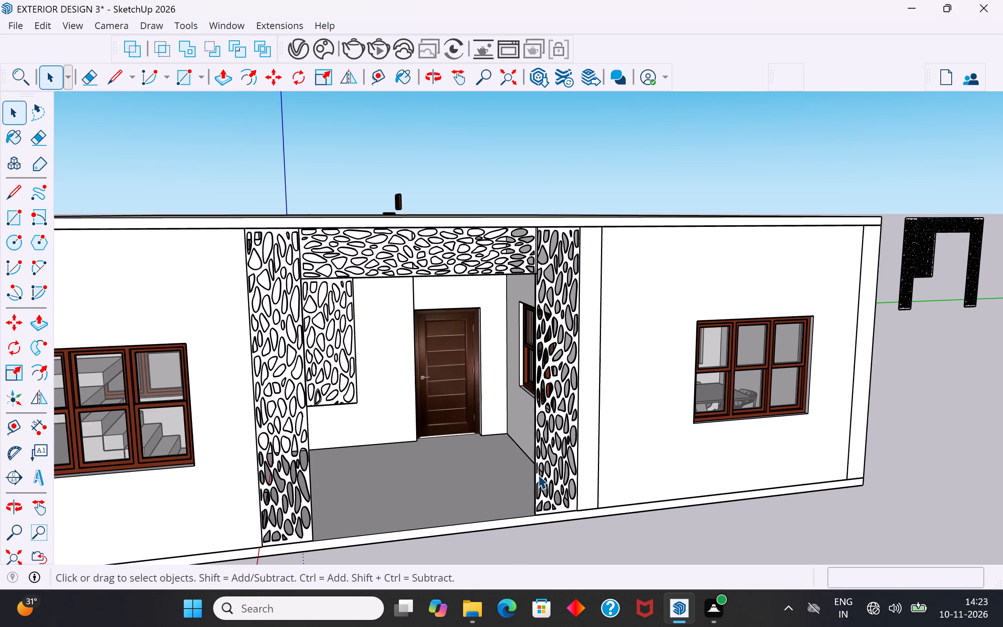
{"action": "scroll", "coordinate": [538, 475], "scroll_direction": "up", "scroll_amount": 2}
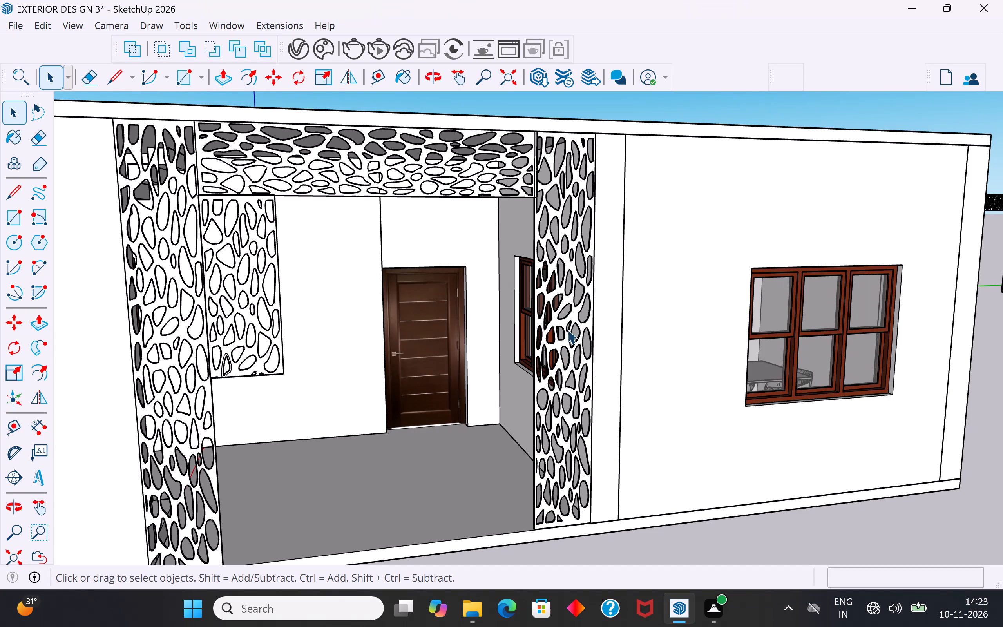
{"action": "left_click", "coordinate": [535, 337]}
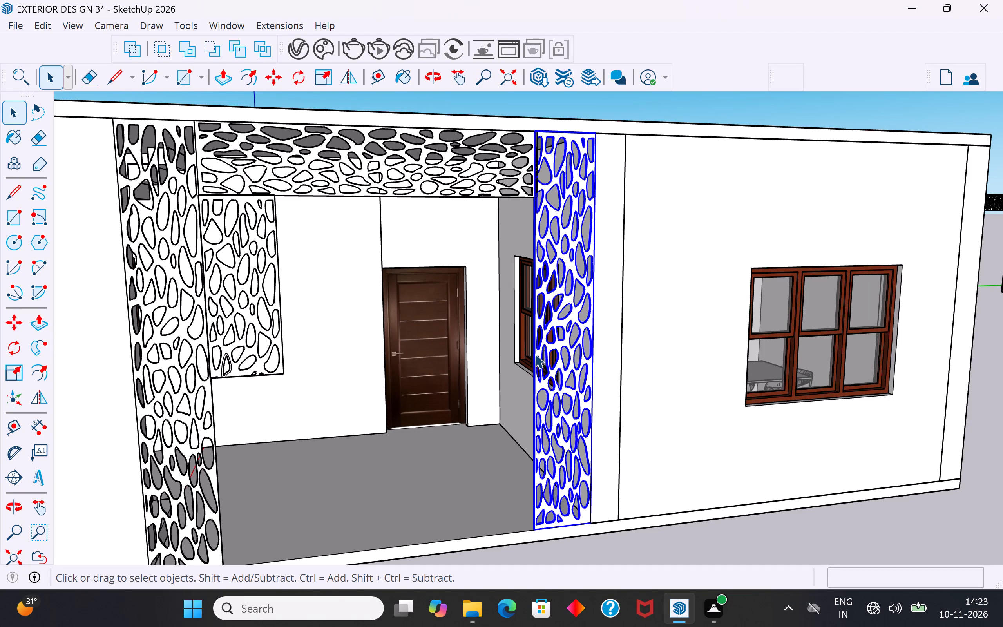
{"action": "key", "text": "s"}
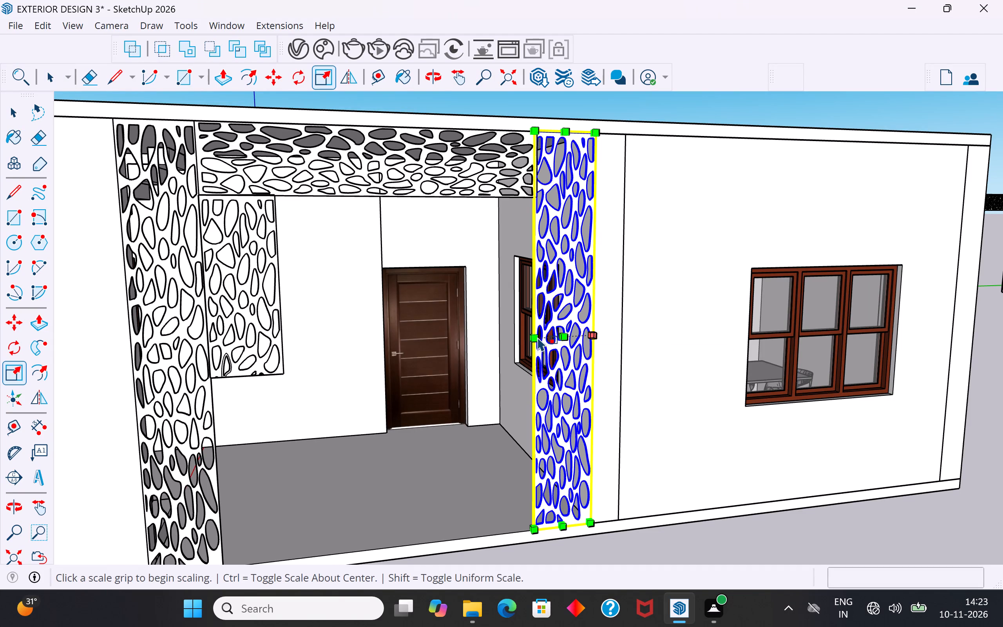
{"action": "left_click", "coordinate": [530, 337]}
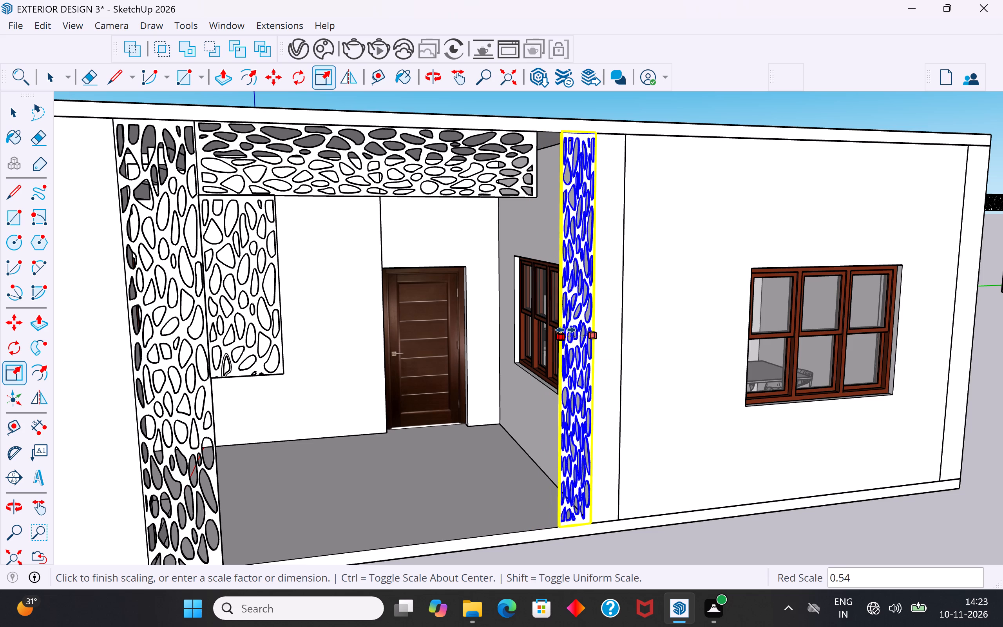
{"action": "left_click", "coordinate": [555, 334]}
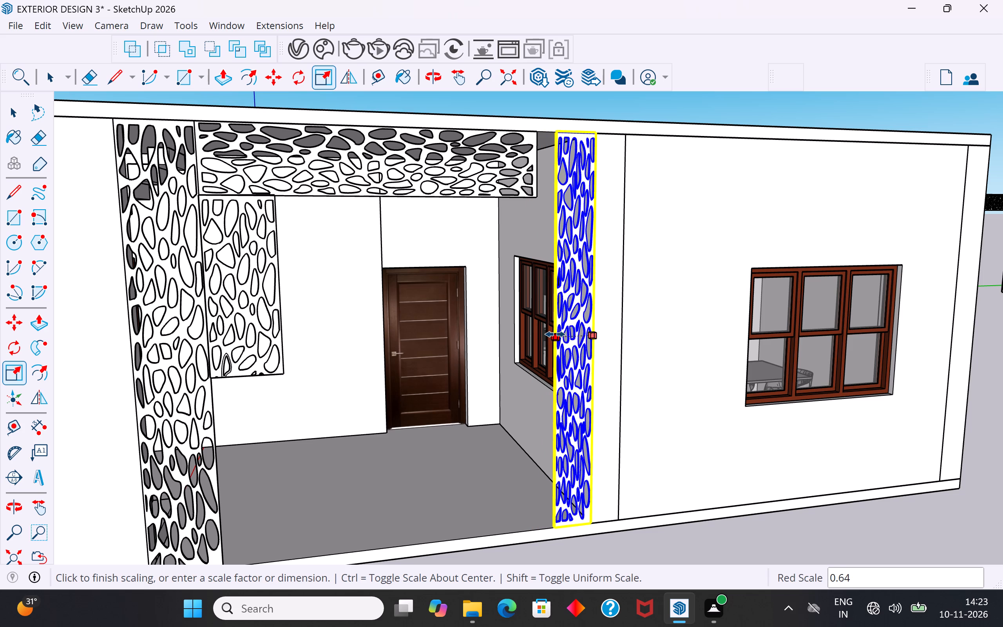
{"action": "left_click", "coordinate": [20, 113]}
{"action": "left_click", "coordinate": [675, 546]}
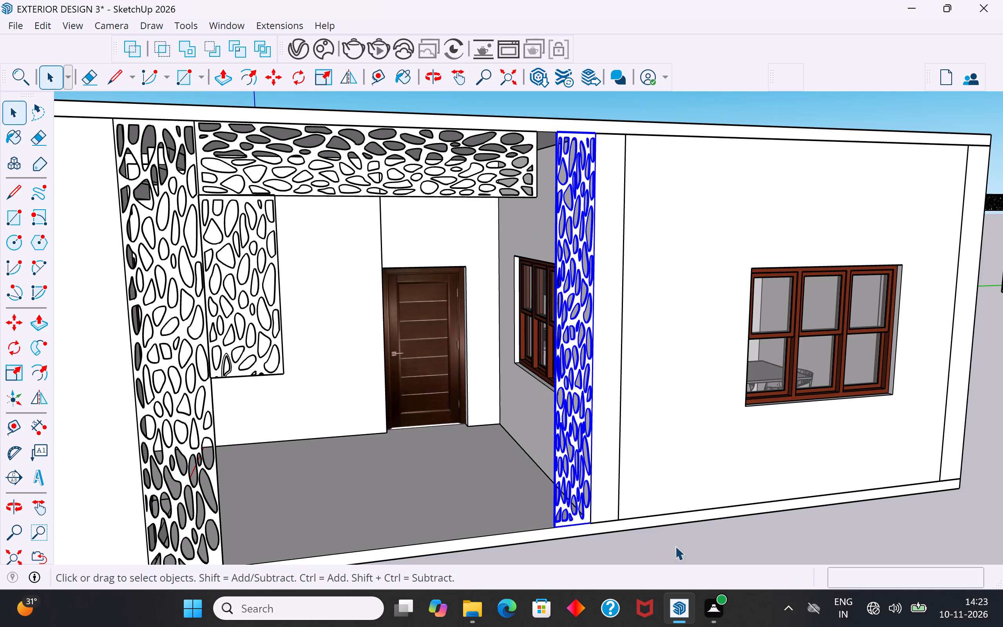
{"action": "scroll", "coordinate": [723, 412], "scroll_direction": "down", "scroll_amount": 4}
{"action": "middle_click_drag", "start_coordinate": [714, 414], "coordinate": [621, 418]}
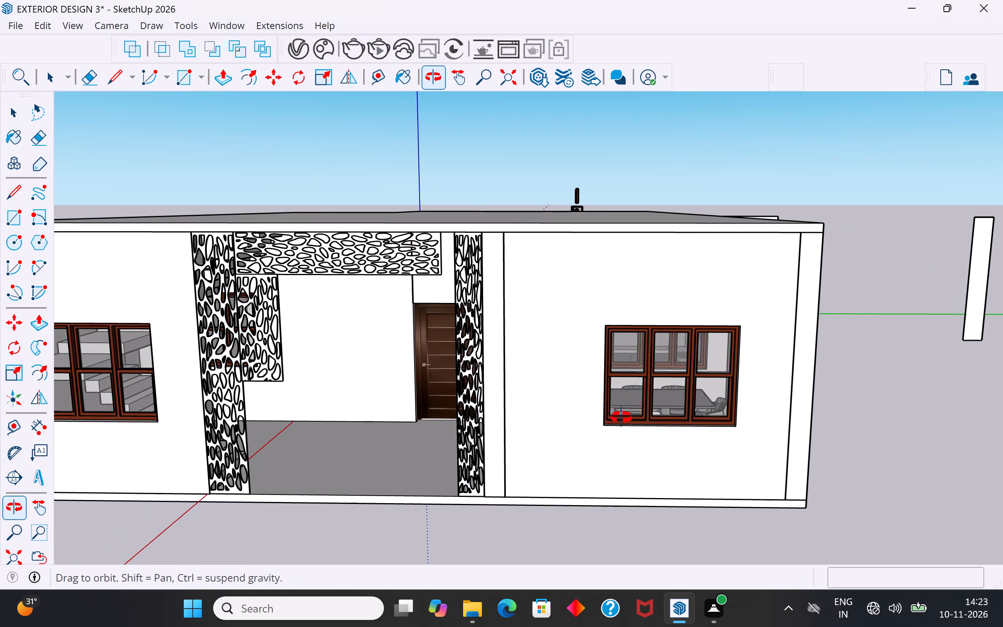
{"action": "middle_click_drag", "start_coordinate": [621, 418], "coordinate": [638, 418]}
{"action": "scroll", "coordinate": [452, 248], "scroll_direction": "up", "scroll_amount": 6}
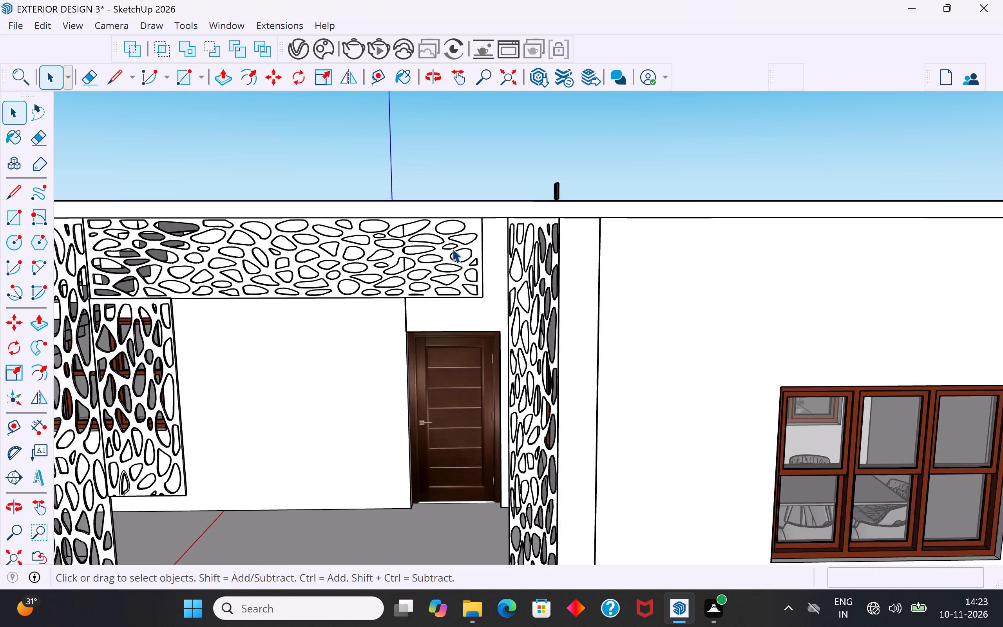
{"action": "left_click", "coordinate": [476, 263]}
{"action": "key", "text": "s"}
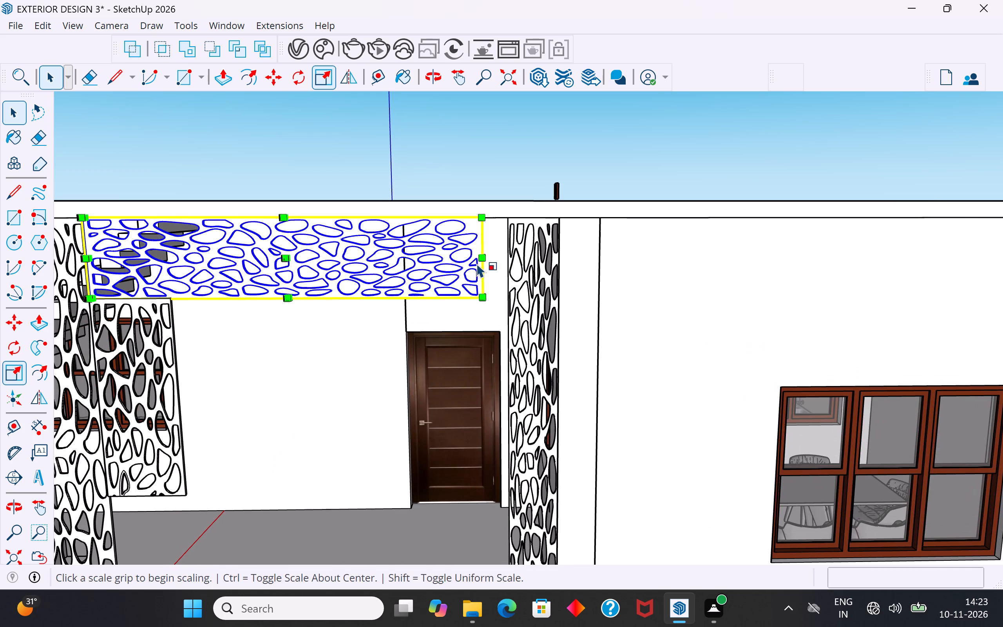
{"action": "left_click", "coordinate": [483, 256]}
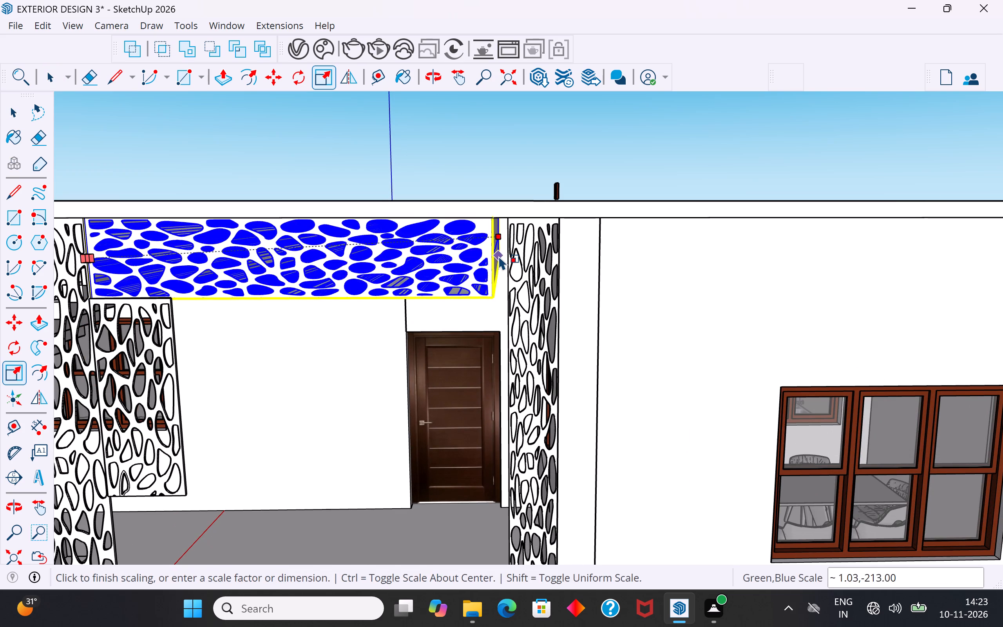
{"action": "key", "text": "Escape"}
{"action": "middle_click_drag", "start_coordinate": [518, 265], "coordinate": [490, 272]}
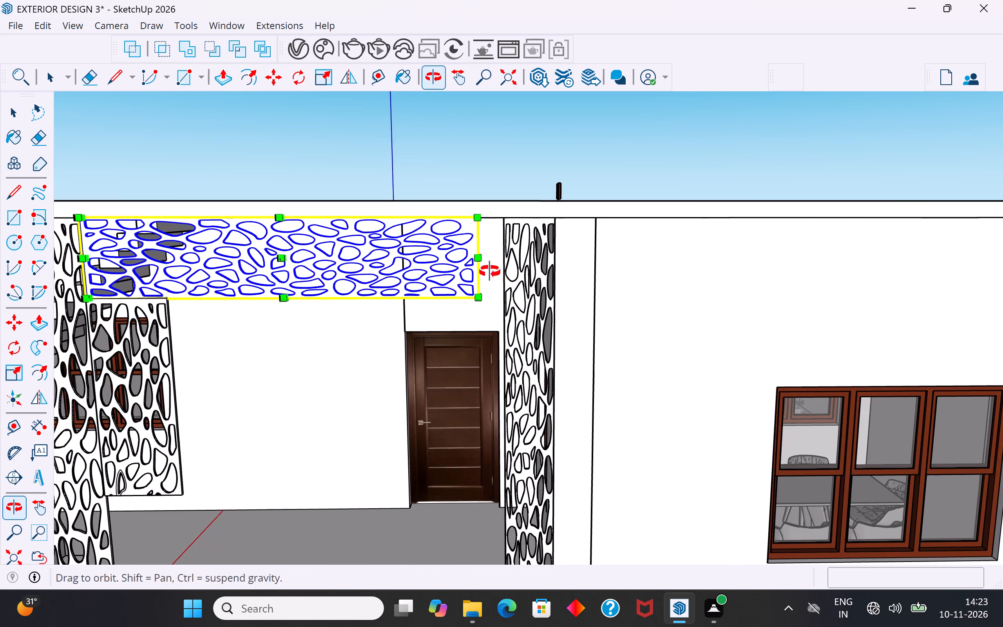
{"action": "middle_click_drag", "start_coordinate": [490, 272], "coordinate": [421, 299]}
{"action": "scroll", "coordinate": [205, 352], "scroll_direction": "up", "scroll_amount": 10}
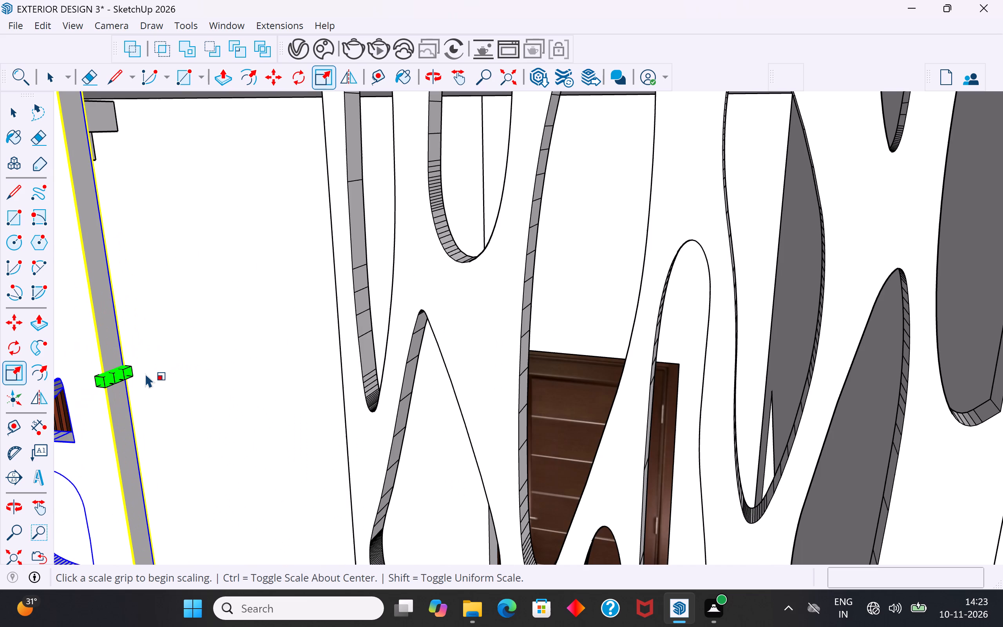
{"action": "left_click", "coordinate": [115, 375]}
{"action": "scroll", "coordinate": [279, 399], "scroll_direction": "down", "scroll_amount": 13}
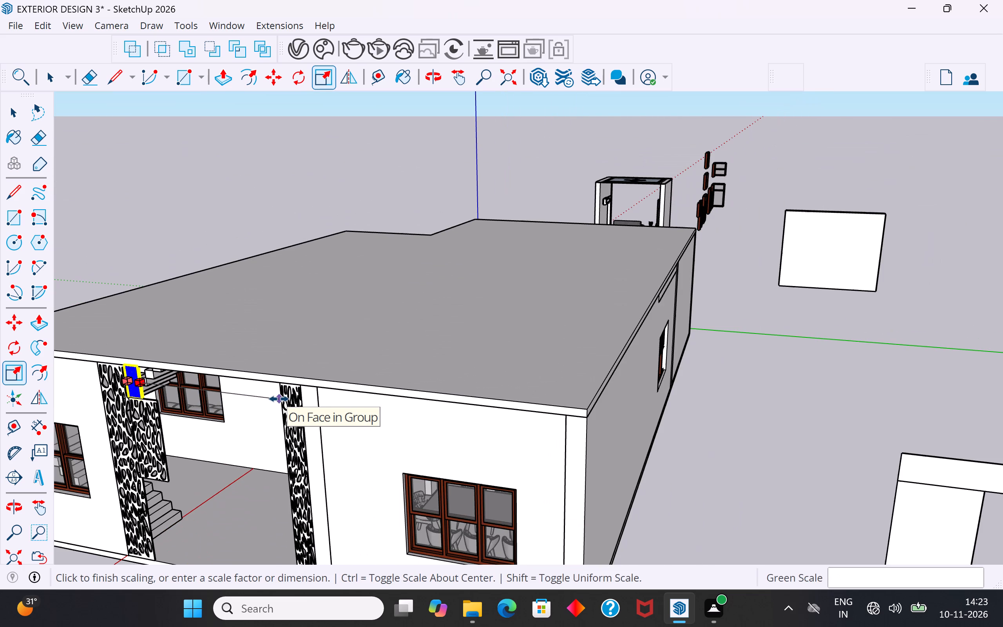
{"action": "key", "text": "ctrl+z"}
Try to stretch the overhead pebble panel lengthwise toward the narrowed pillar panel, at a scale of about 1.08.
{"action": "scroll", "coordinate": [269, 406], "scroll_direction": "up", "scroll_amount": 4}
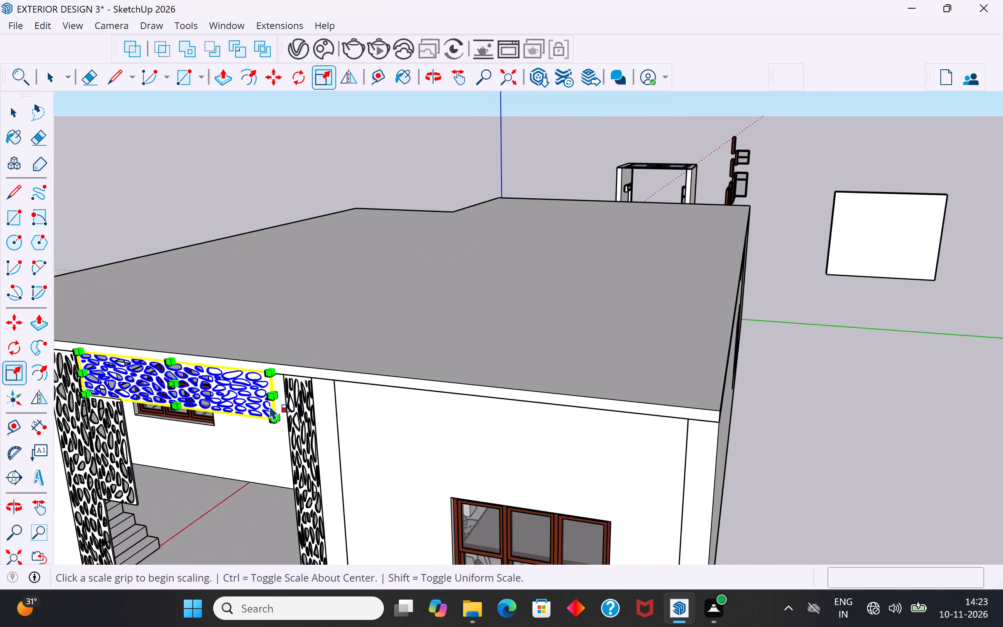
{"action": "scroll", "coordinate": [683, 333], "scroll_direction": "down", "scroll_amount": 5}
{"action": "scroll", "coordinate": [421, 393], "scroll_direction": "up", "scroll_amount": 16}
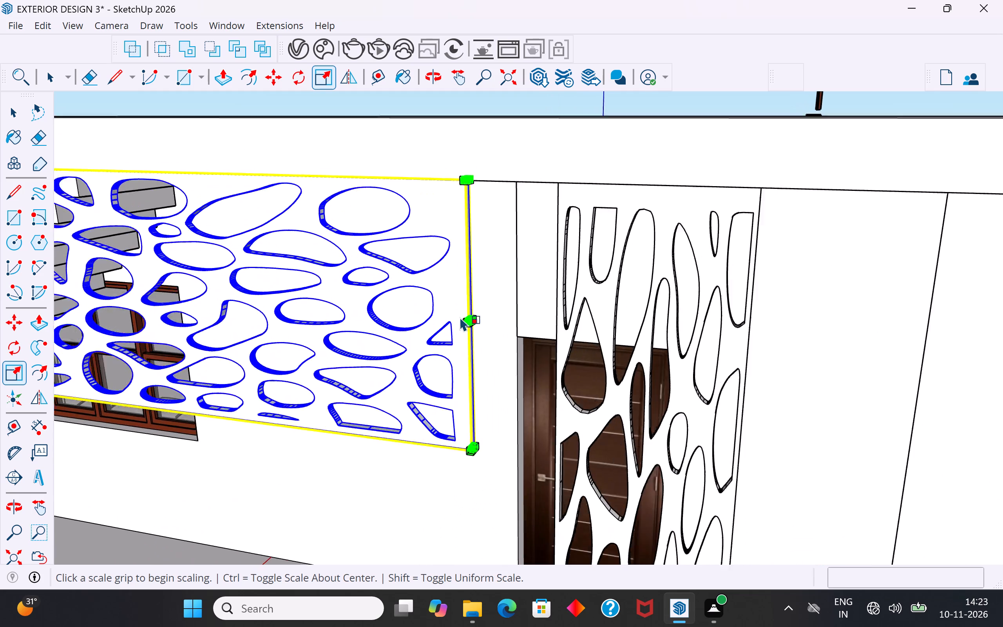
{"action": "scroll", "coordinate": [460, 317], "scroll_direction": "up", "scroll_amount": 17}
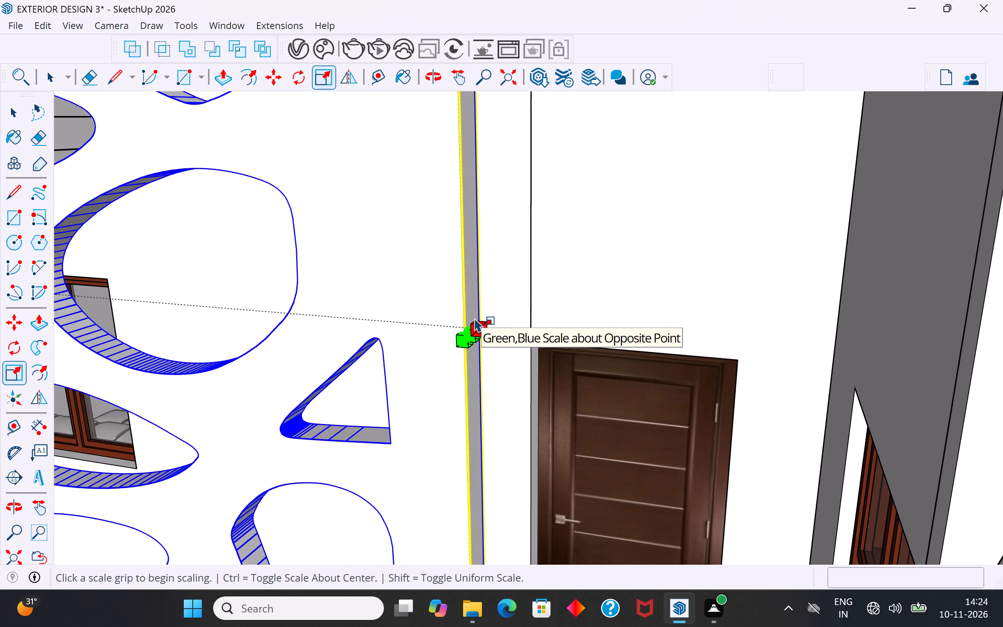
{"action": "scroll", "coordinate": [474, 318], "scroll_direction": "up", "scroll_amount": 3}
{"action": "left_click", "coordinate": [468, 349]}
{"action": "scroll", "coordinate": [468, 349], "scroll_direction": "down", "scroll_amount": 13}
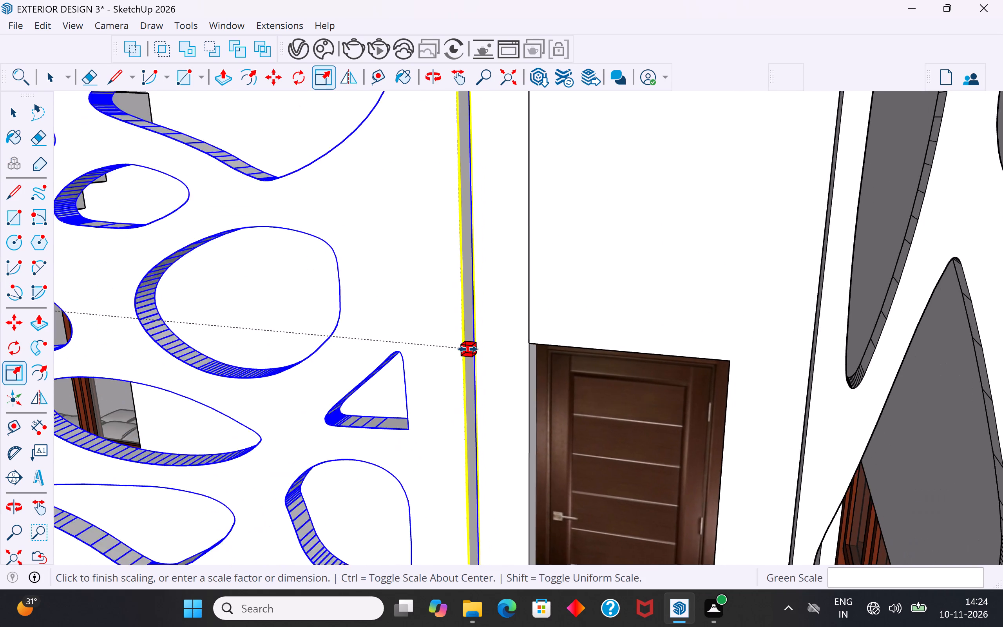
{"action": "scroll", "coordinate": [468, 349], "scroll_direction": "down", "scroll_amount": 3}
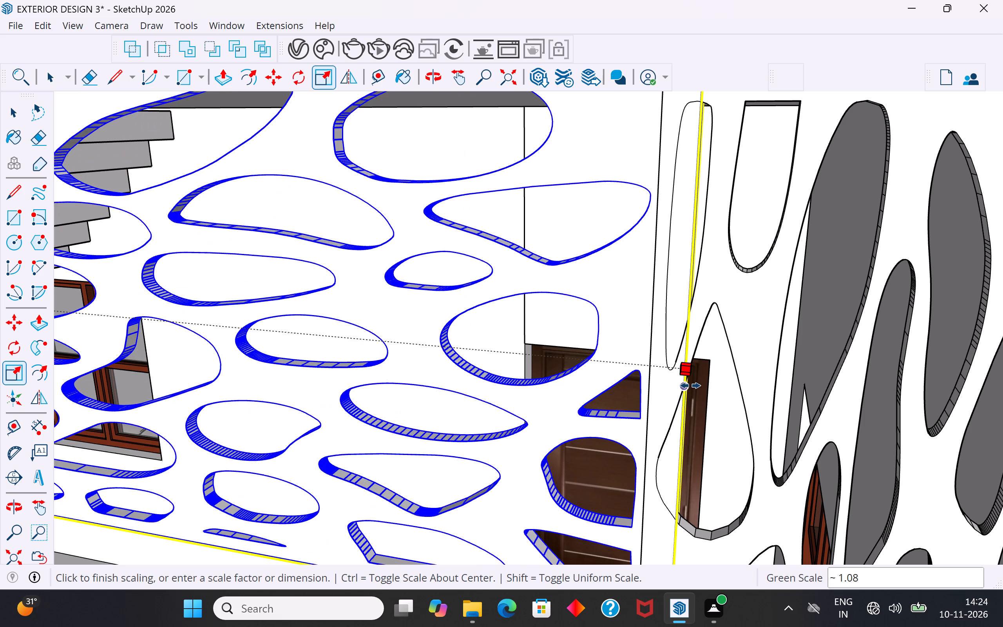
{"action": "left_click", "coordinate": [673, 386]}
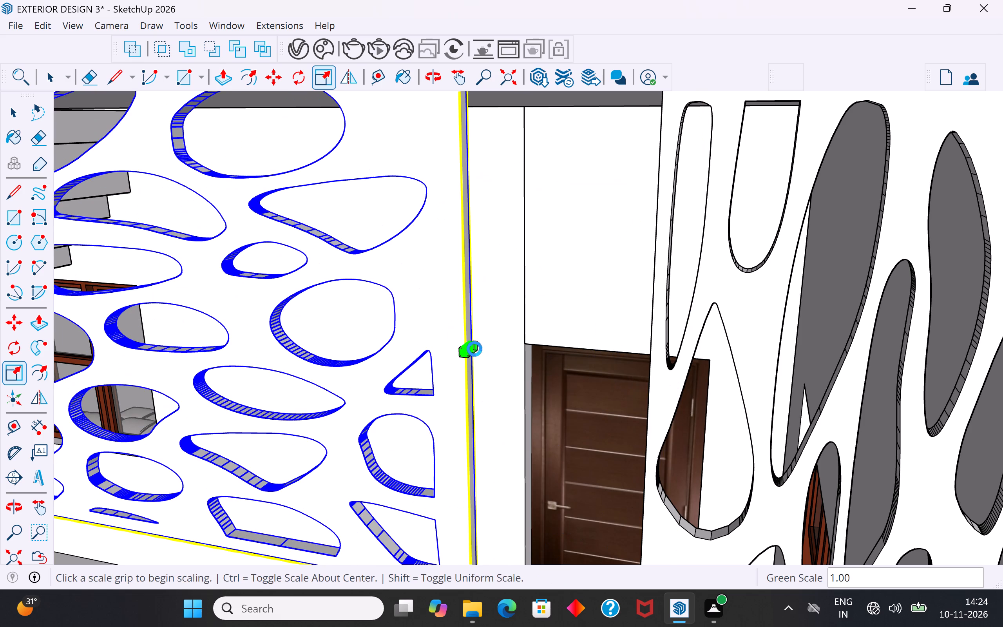
Stretch the overhead pebble panel lengthwise to about 1.08 scale, bringing its free end to the narrowed pillar panel.
{"action": "scroll", "coordinate": [740, 373], "scroll_direction": "down", "scroll_amount": 6}
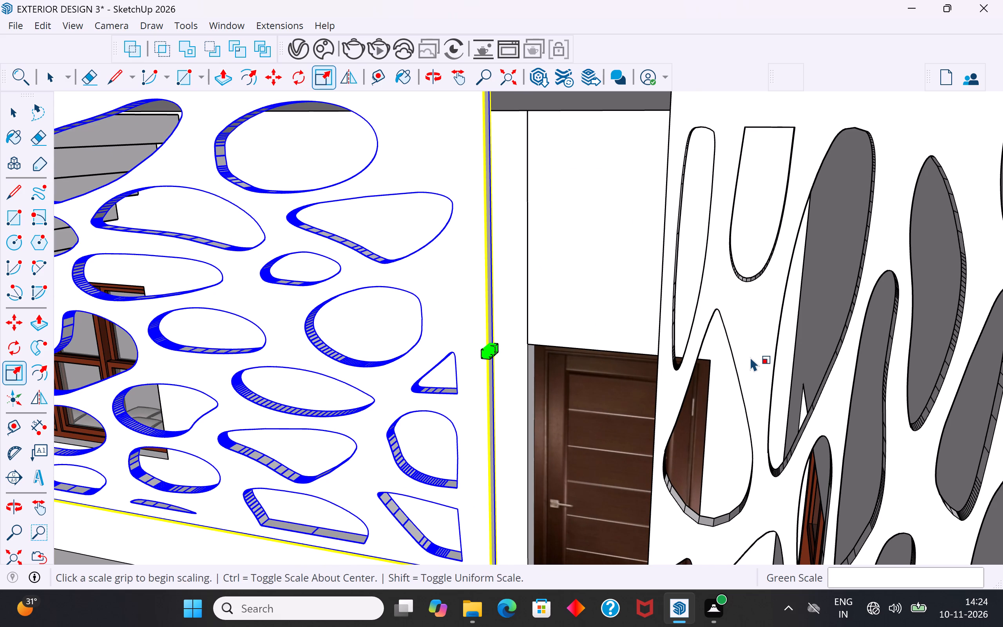
{"action": "scroll", "coordinate": [750, 357], "scroll_direction": "down", "scroll_amount": 16}
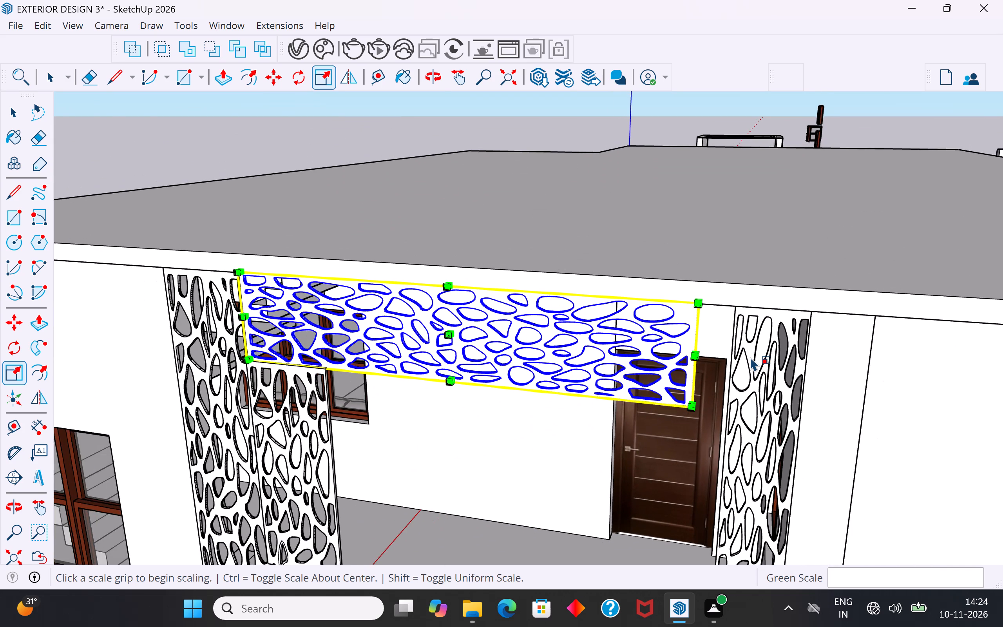
{"action": "middle_click_drag", "start_coordinate": [625, 375], "coordinate": [681, 300]}
{"action": "scroll", "coordinate": [735, 308], "scroll_direction": "up", "scroll_amount": 3}
{"action": "middle_click_drag", "start_coordinate": [750, 298], "coordinate": [728, 315]}
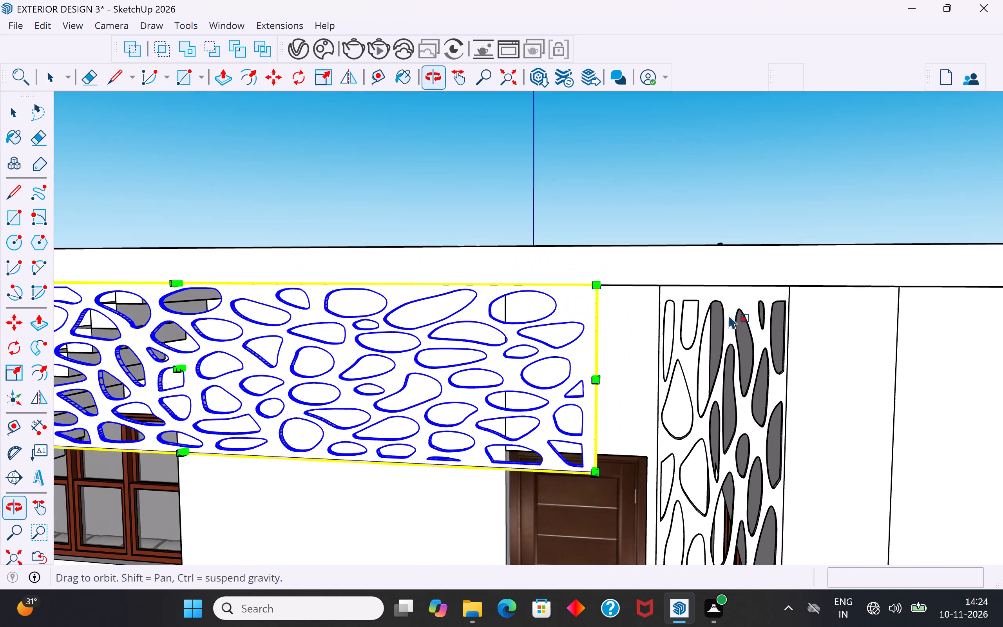
{"action": "middle_click_drag", "start_coordinate": [617, 410], "coordinate": [562, 434]}
{"action": "scroll", "coordinate": [647, 348], "scroll_direction": "down", "scroll_amount": 3}
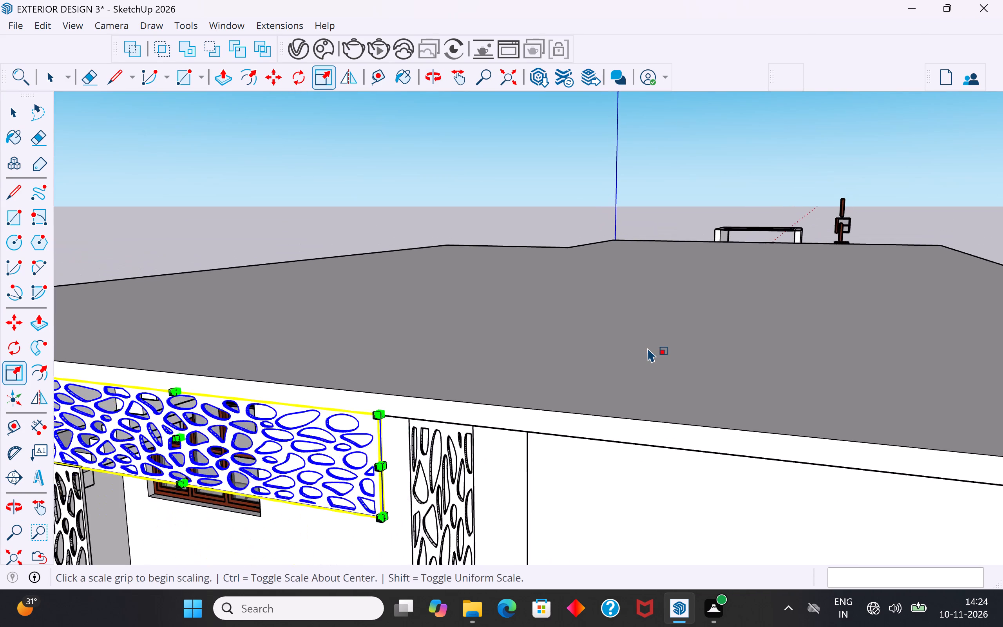
{"action": "scroll", "coordinate": [647, 348], "scroll_direction": "down", "scroll_amount": 2}
{"action": "scroll", "coordinate": [358, 473], "scroll_direction": "up", "scroll_amount": 8}
{"action": "middle_click_drag", "start_coordinate": [411, 457], "coordinate": [362, 463]}
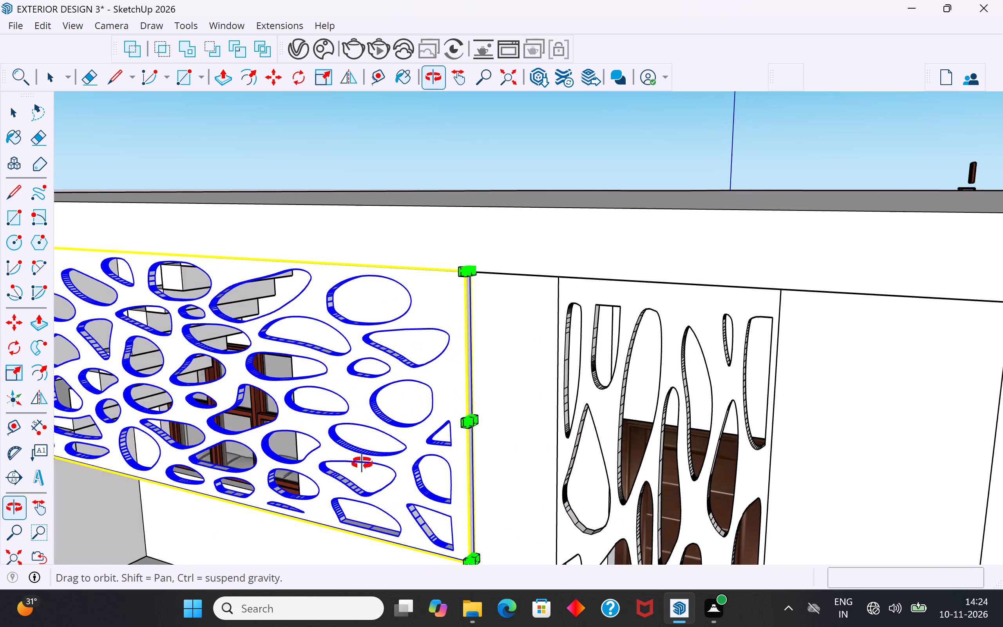
{"action": "middle_click_drag", "start_coordinate": [362, 463], "coordinate": [279, 481]}
{"action": "scroll", "coordinate": [474, 424], "scroll_direction": "up", "scroll_amount": 13}
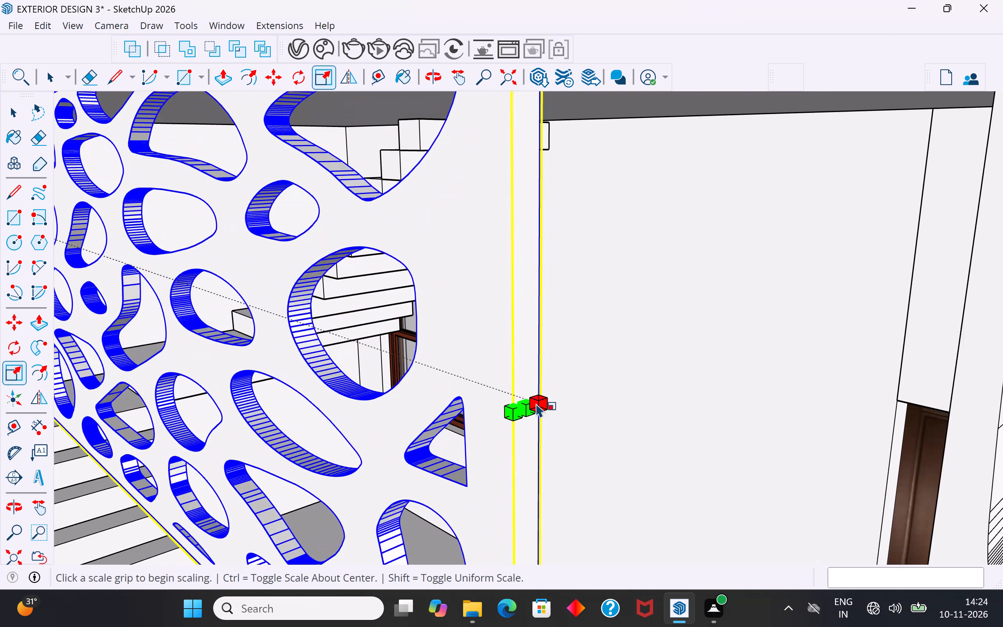
{"action": "left_click", "coordinate": [529, 410]}
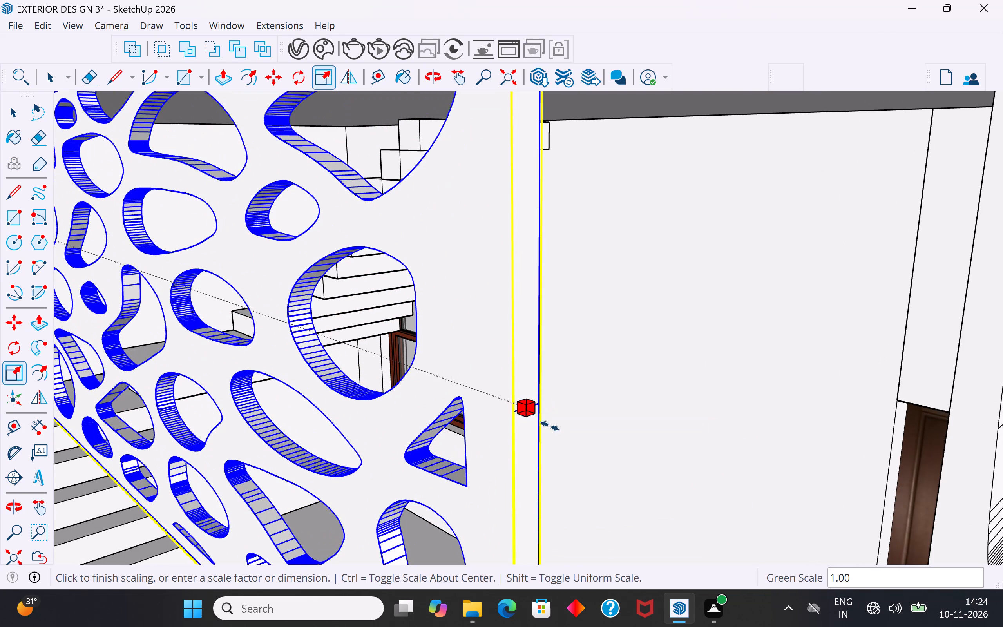
{"action": "scroll", "coordinate": [588, 440], "scroll_direction": "down", "scroll_amount": 10}
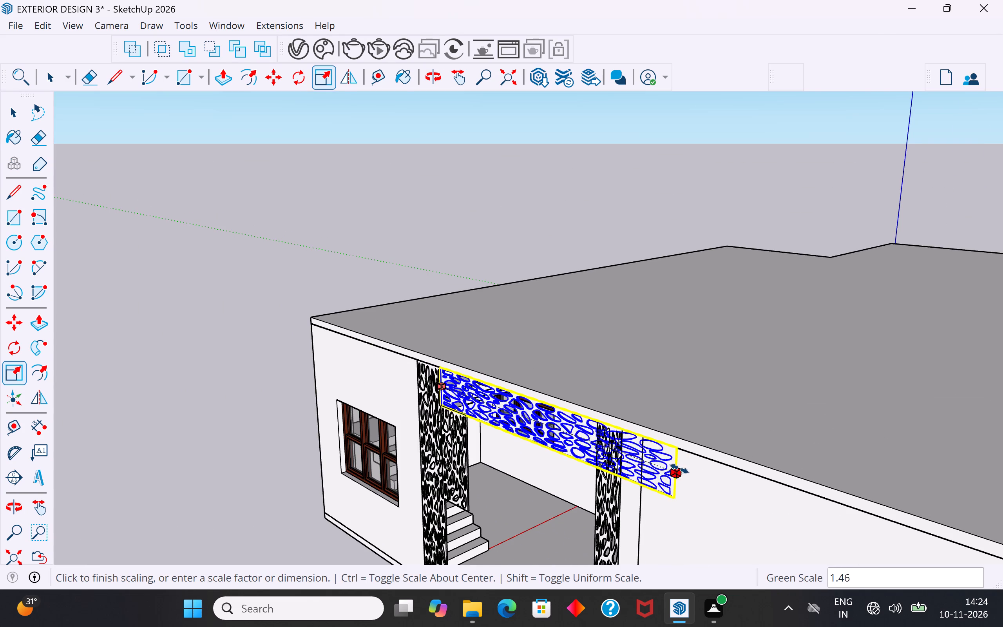
{"action": "left_click", "coordinate": [593, 462]}
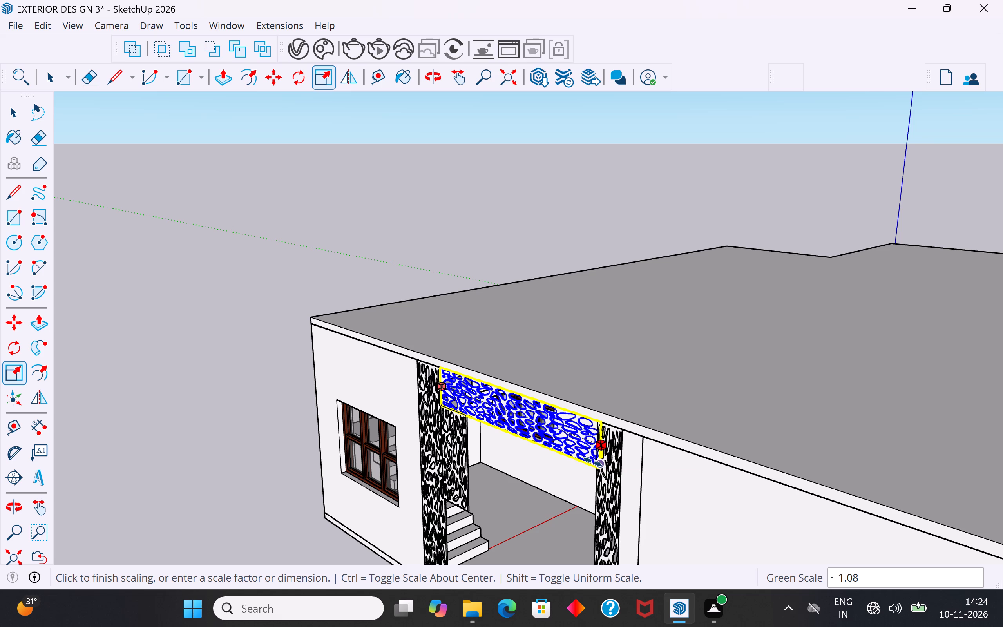
{"action": "middle_click_drag", "start_coordinate": [593, 474], "coordinate": [725, 457]}
{"action": "scroll", "coordinate": [880, 356], "scroll_direction": "up", "scroll_amount": 11}
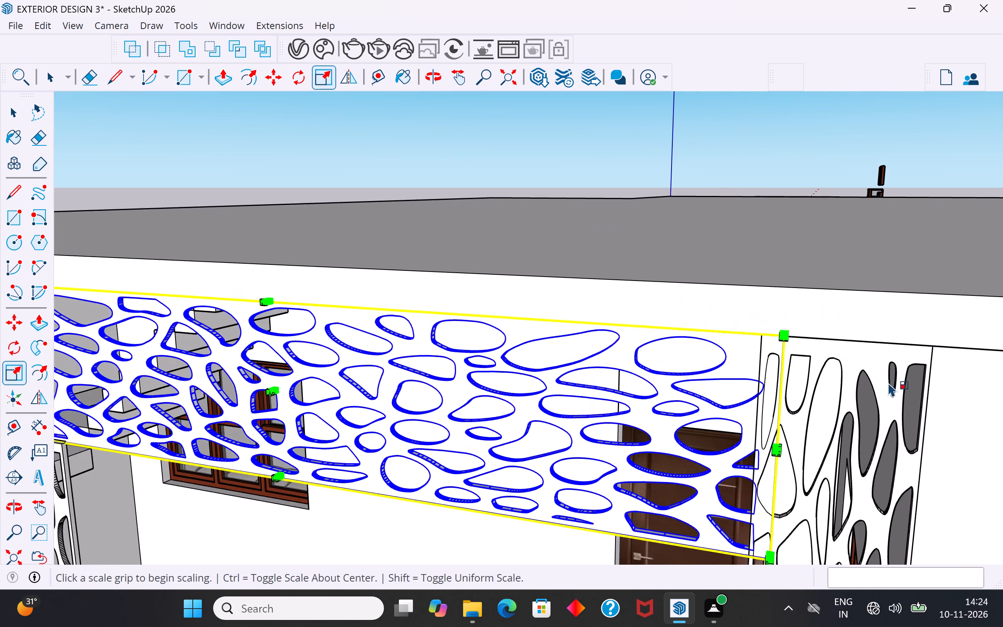
{"action": "scroll", "coordinate": [760, 462], "scroll_direction": "up", "scroll_amount": 5}
{"action": "scroll", "coordinate": [760, 462], "scroll_direction": "down", "scroll_amount": 3}
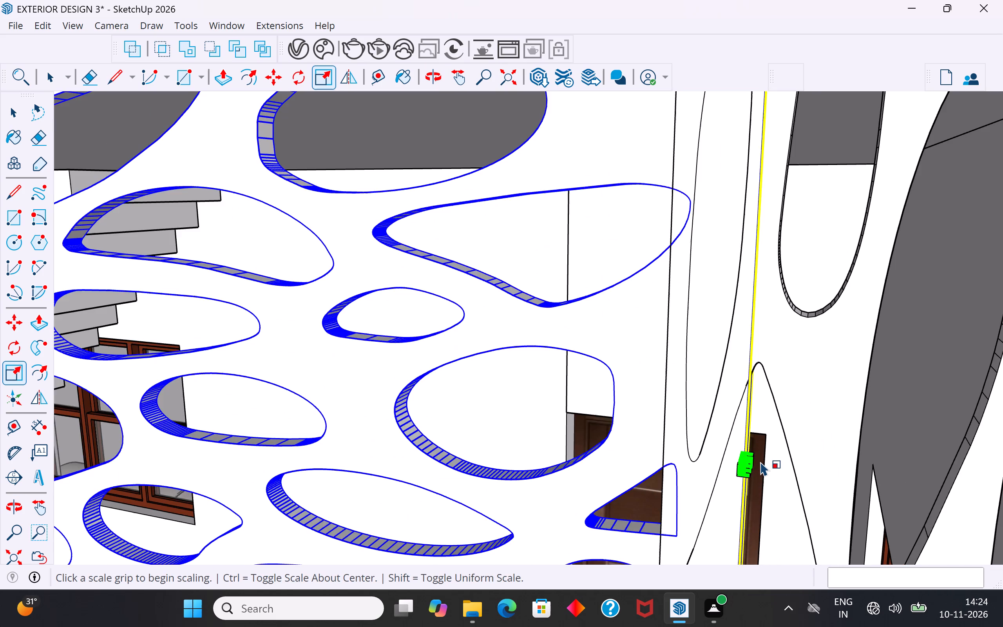
Shorten the overhead pebble panel lengthwise to about 0.98 scale, pulling its free end back to the narrowed pillar panel's edge.
{"action": "middle_click_drag", "start_coordinate": [760, 462], "coordinate": [730, 464]}
{"action": "scroll", "coordinate": [730, 464], "scroll_direction": "up", "scroll_amount": 1}
{"action": "scroll", "coordinate": [892, 388], "scroll_direction": "down", "scroll_amount": 14}
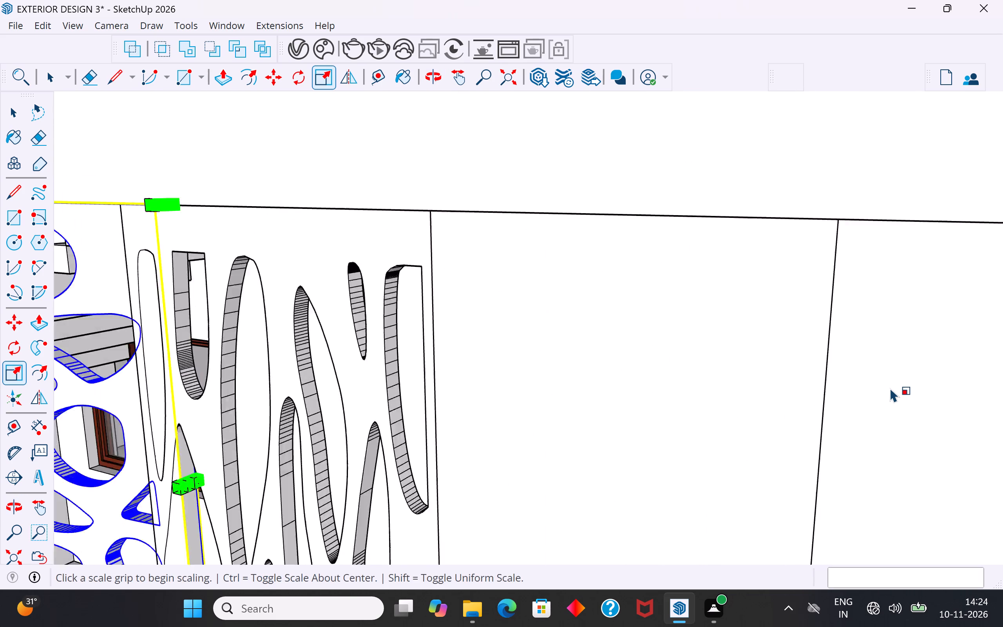
{"action": "scroll", "coordinate": [890, 388], "scroll_direction": "down", "scroll_amount": 7}
{"action": "scroll", "coordinate": [440, 447], "scroll_direction": "up", "scroll_amount": 9}
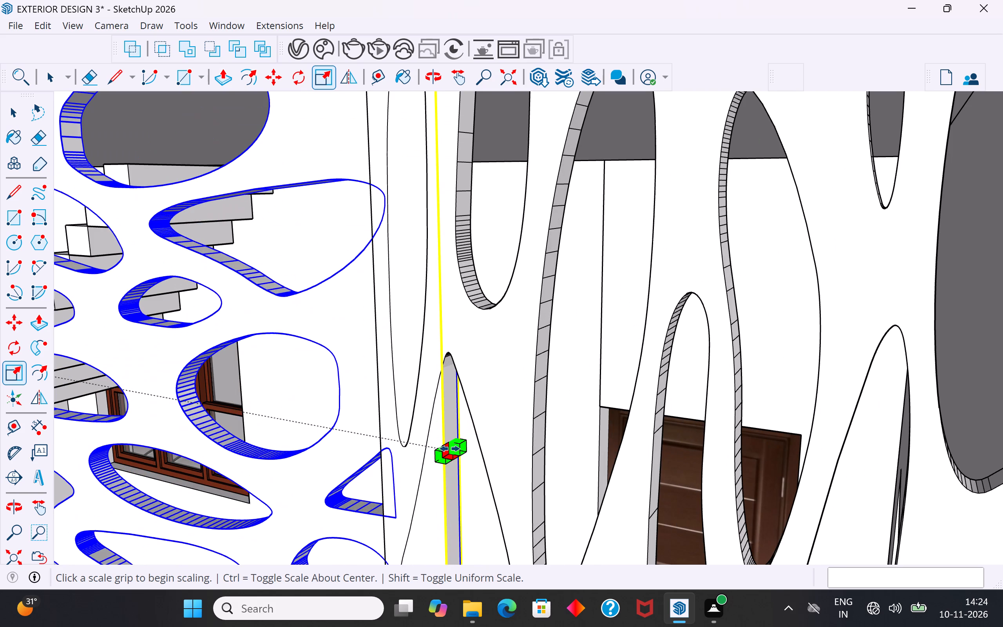
{"action": "left_click", "coordinate": [454, 449]}
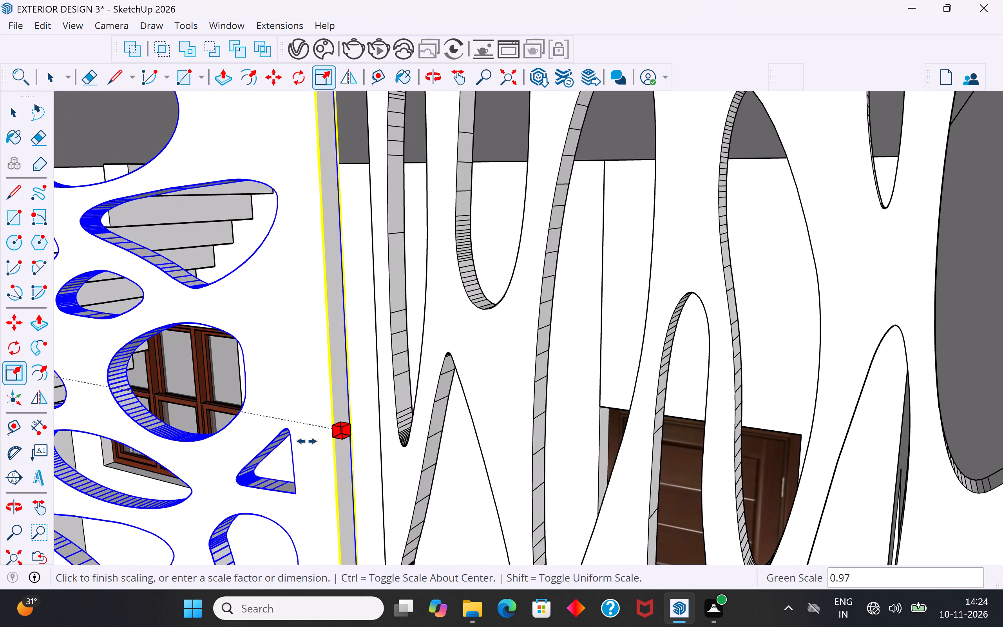
{"action": "left_click", "coordinate": [376, 453]}
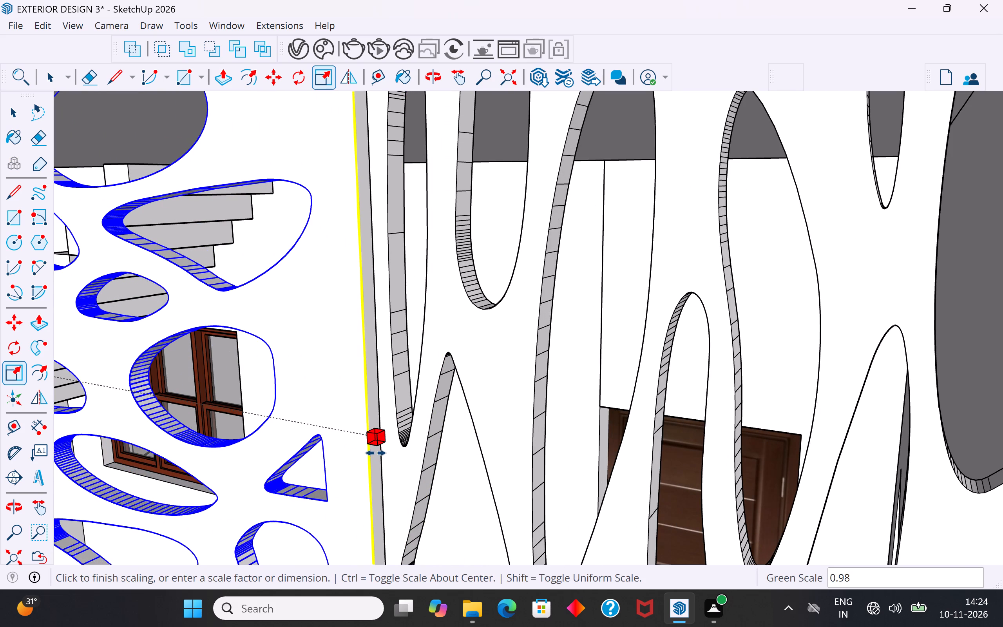
{"action": "scroll", "coordinate": [548, 426], "scroll_direction": "down", "scroll_amount": 16}
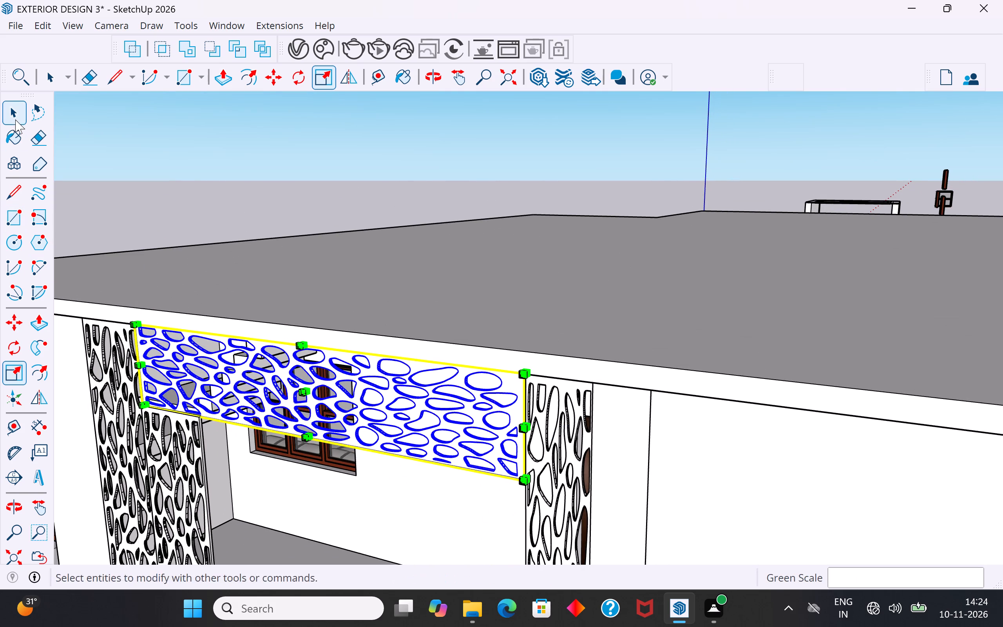
{"action": "left_click", "coordinate": [15, 115]}
{"action": "left_click", "coordinate": [183, 167]}
Widen the door-side pillar pebble panel to about 1.01 scale, extending its inner edge toward the overhead panel's end.
{"action": "scroll", "coordinate": [743, 257], "scroll_direction": "down", "scroll_amount": 6}
{"action": "middle_click_drag", "start_coordinate": [654, 394], "coordinate": [771, 364]}
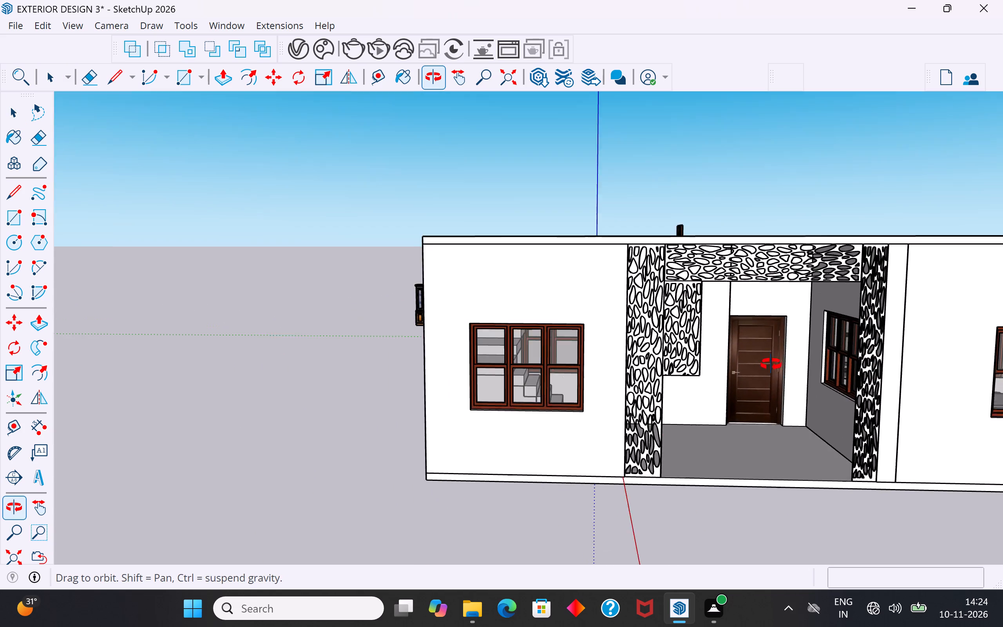
{"action": "middle_click_drag", "start_coordinate": [771, 364], "coordinate": [722, 355]}
{"action": "scroll", "coordinate": [791, 246], "scroll_direction": "up", "scroll_amount": 13}
{"action": "middle_click_drag", "start_coordinate": [784, 266], "coordinate": [764, 306]}
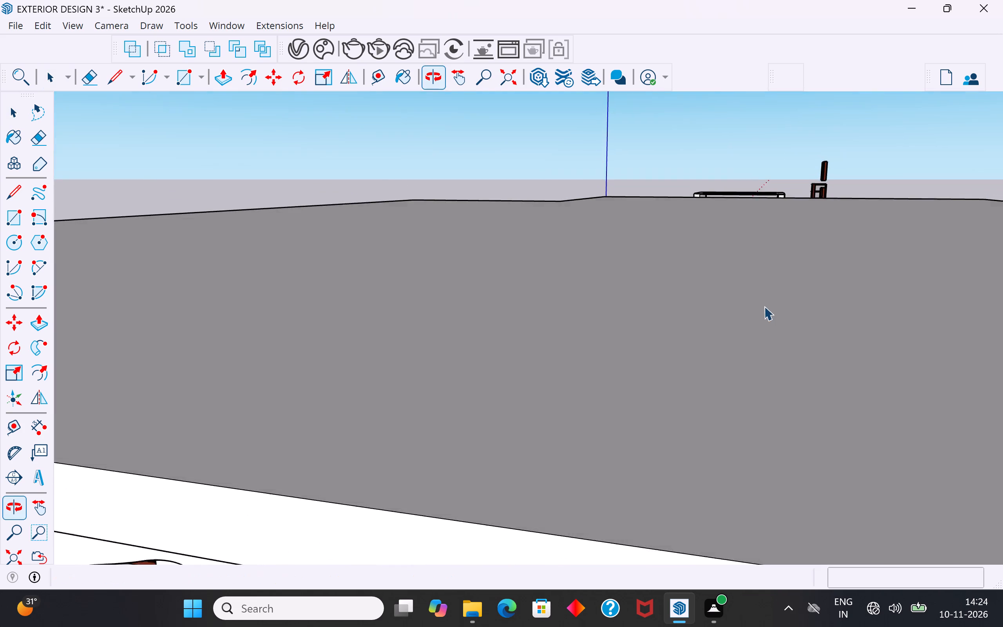
{"action": "scroll", "coordinate": [791, 266], "scroll_direction": "down", "scroll_amount": 5}
{"action": "left_click", "coordinate": [699, 428]}
{"action": "scroll", "coordinate": [692, 434], "scroll_direction": "up", "scroll_amount": 5}
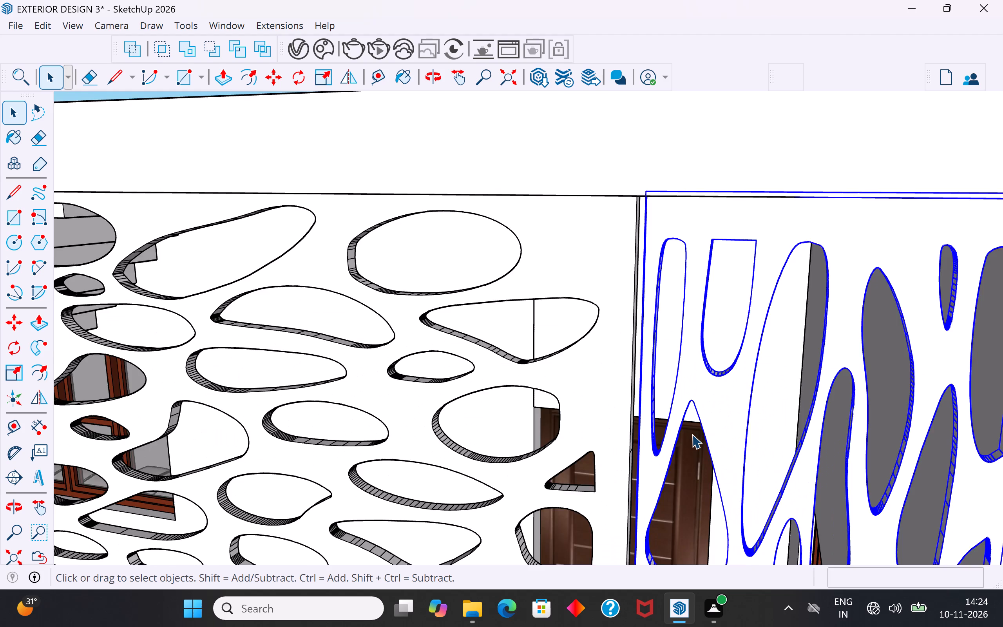
{"action": "key", "text": "s"}
{"action": "scroll", "coordinate": [724, 309], "scroll_direction": "down", "scroll_amount": 7}
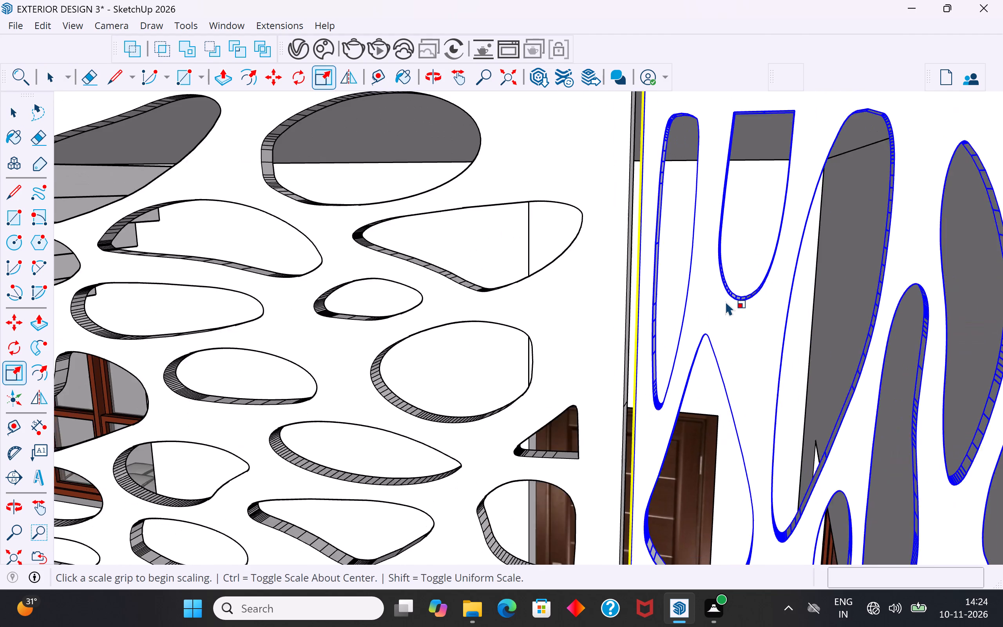
{"action": "scroll", "coordinate": [725, 301], "scroll_direction": "down", "scroll_amount": 20}
{"action": "scroll", "coordinate": [713, 474], "scroll_direction": "up", "scroll_amount": 15}
{"action": "scroll", "coordinate": [751, 406], "scroll_direction": "down", "scroll_amount": 3}
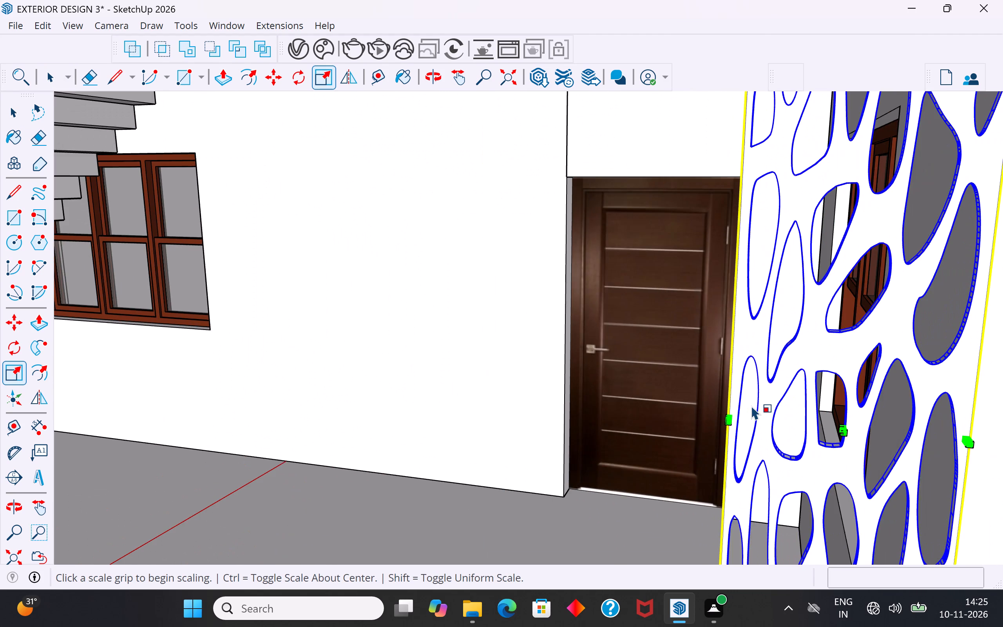
{"action": "middle_click_drag", "start_coordinate": [740, 430], "coordinate": [763, 440]}
{"action": "scroll", "coordinate": [728, 398], "scroll_direction": "down", "scroll_amount": 4}
{"action": "scroll", "coordinate": [807, 453], "scroll_direction": "up", "scroll_amount": 3}
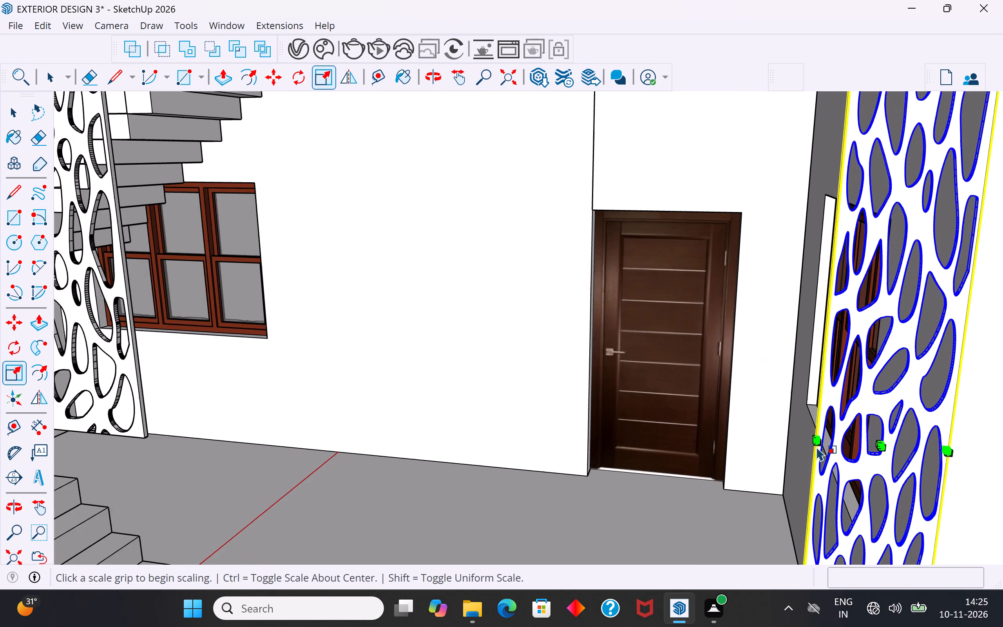
{"action": "scroll", "coordinate": [816, 447], "scroll_direction": "up", "scroll_amount": 5}
{"action": "scroll", "coordinate": [817, 436], "scroll_direction": "up", "scroll_amount": 18}
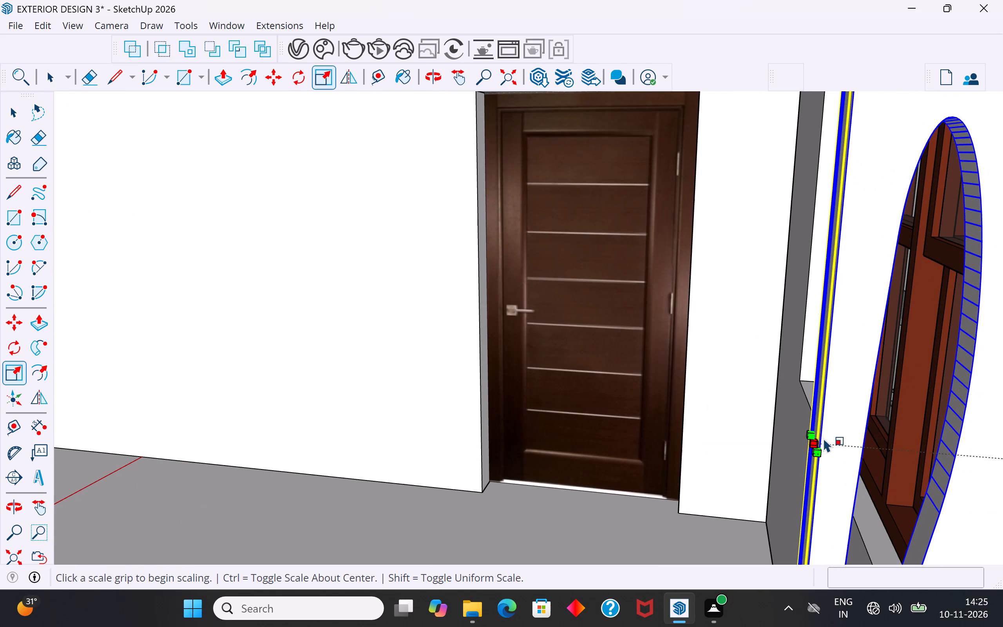
{"action": "left_click", "coordinate": [814, 442]}
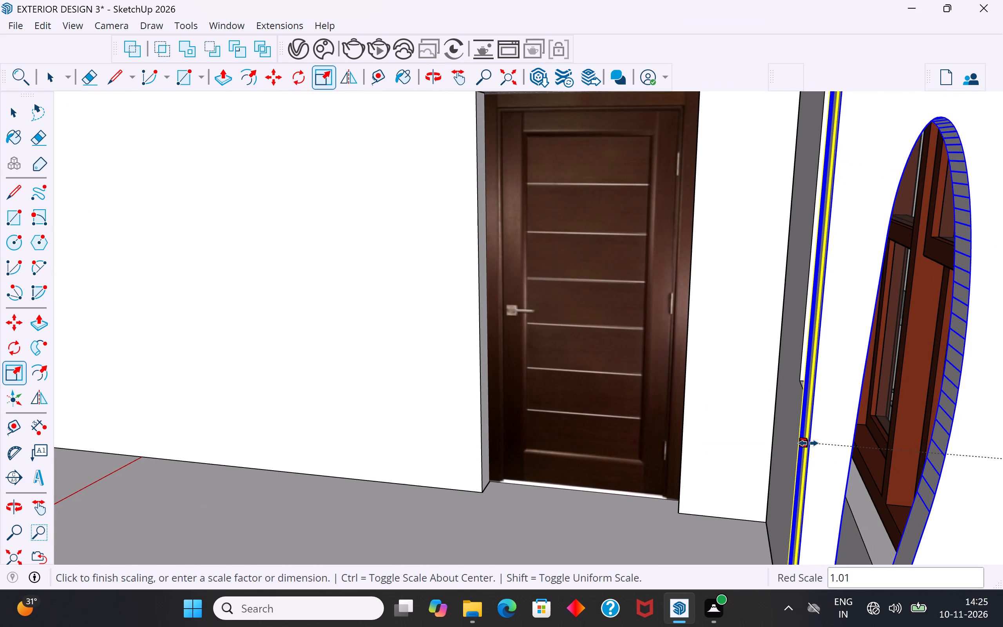
{"action": "scroll", "coordinate": [808, 443], "scroll_direction": "down", "scroll_amount": 20}
{"action": "scroll", "coordinate": [808, 443], "scroll_direction": "down", "scroll_amount": 9}
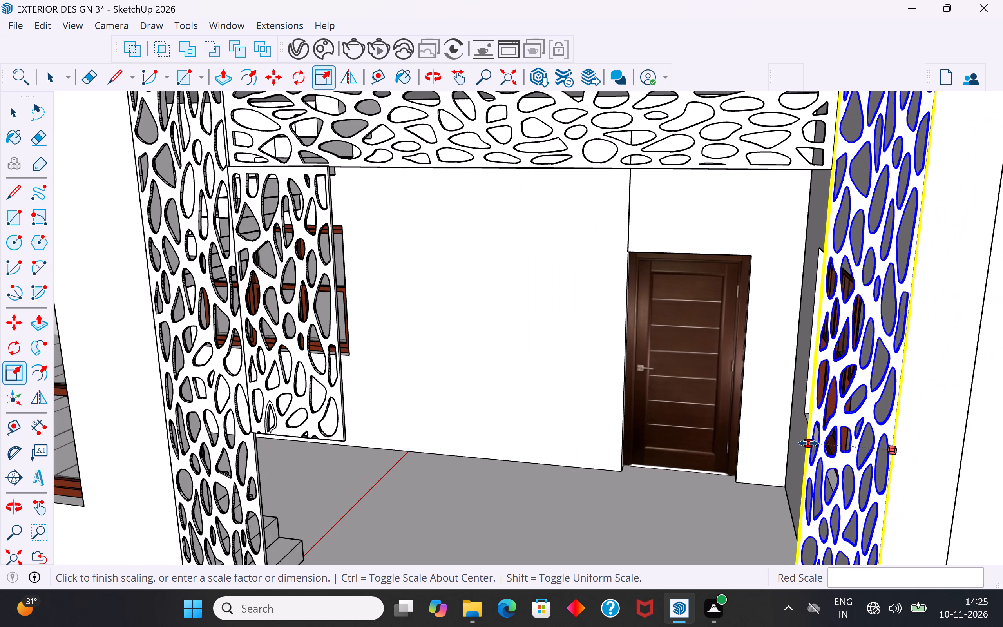
{"action": "left_click", "coordinate": [808, 443]}
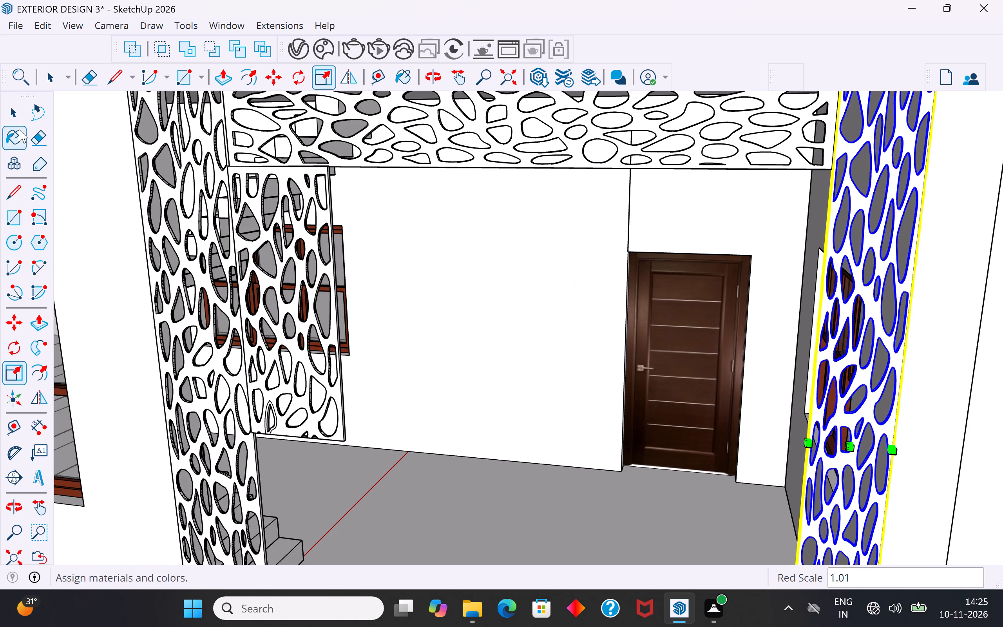
{"action": "left_click", "coordinate": [14, 110]}
{"action": "scroll", "coordinate": [401, 472], "scroll_direction": "down", "scroll_amount": 7}
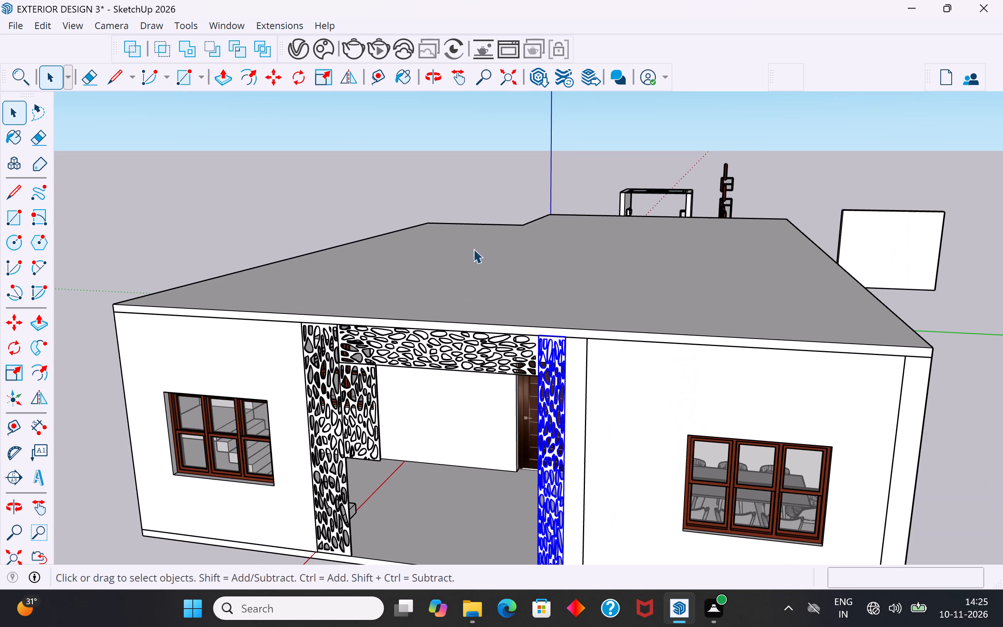
{"action": "left_click", "coordinate": [474, 164]}
Draw a thin horizontal rectangle about 2 3/8" by 9' 9 5/16" on the porch side wall, just below the window.
{"action": "scroll", "coordinate": [527, 285], "scroll_direction": "down", "scroll_amount": 4}
{"action": "middle_click_drag", "start_coordinate": [562, 541], "coordinate": [607, 541]}
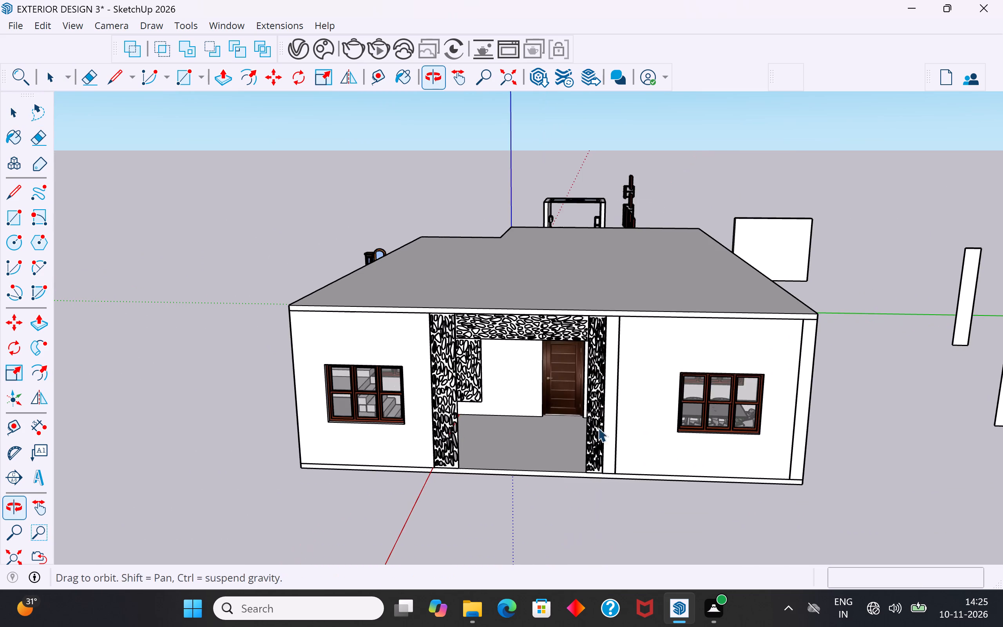
{"action": "scroll", "coordinate": [598, 423], "scroll_direction": "up", "scroll_amount": 8}
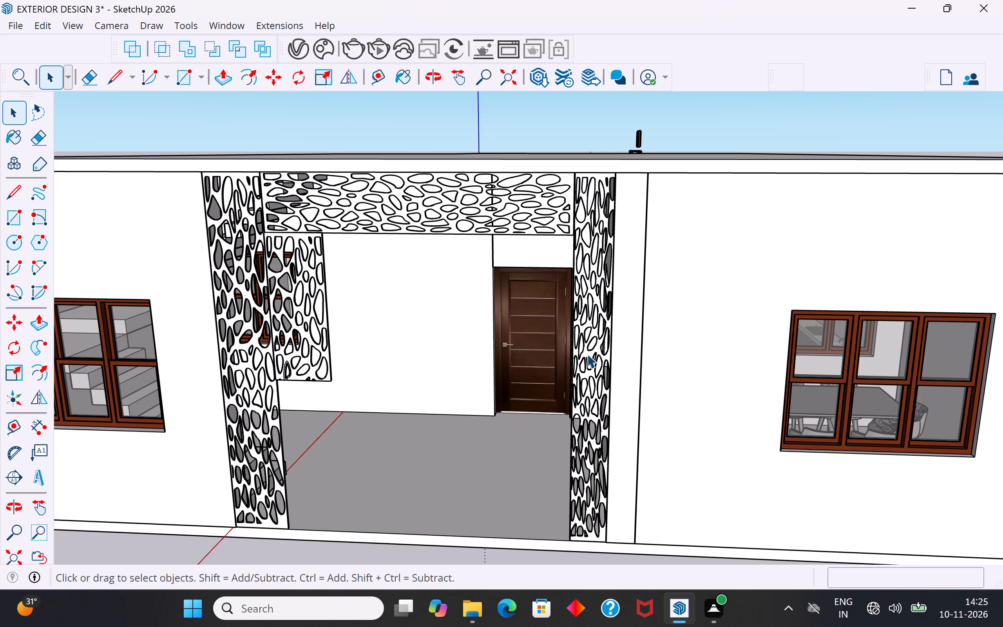
{"action": "scroll", "coordinate": [587, 354], "scroll_direction": "down", "scroll_amount": 4}
{"action": "middle_click_drag", "start_coordinate": [585, 353], "coordinate": [765, 304]}
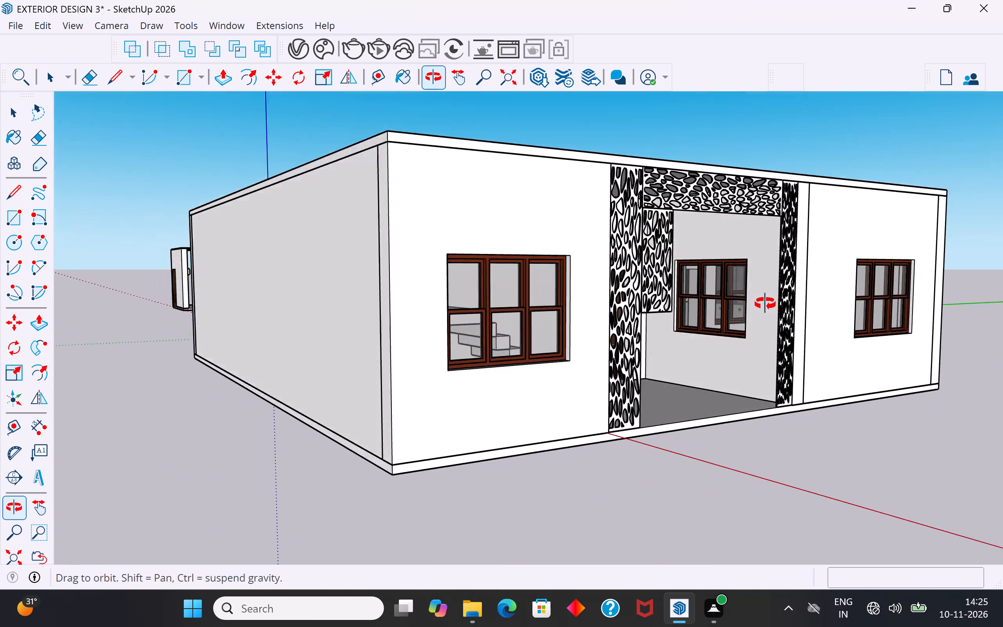
{"action": "middle_click_drag", "start_coordinate": [765, 304], "coordinate": [746, 300]}
{"action": "left_click", "coordinate": [14, 213]}
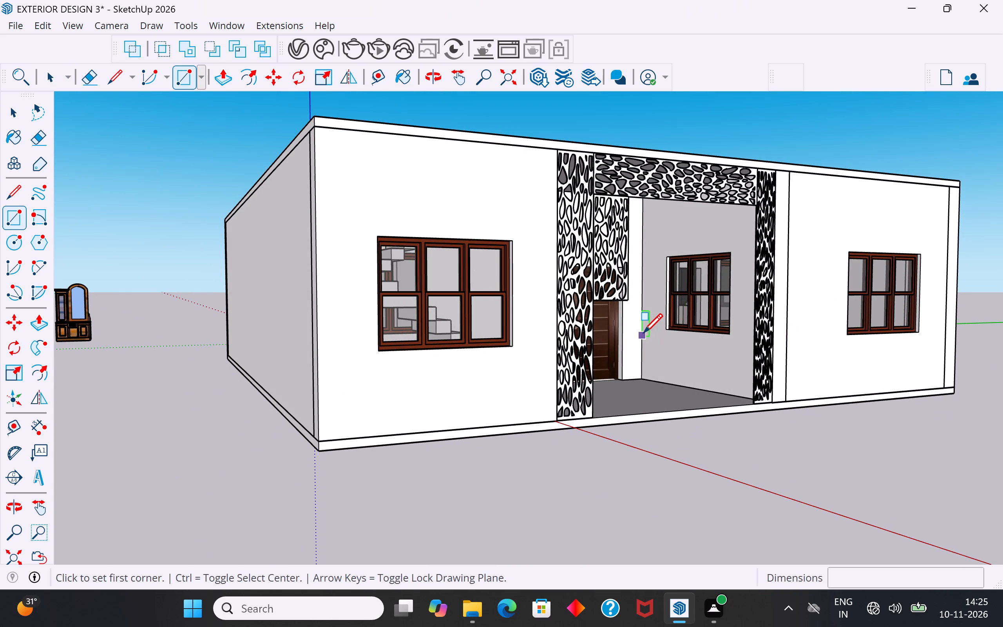
{"action": "left_click", "coordinate": [643, 335]}
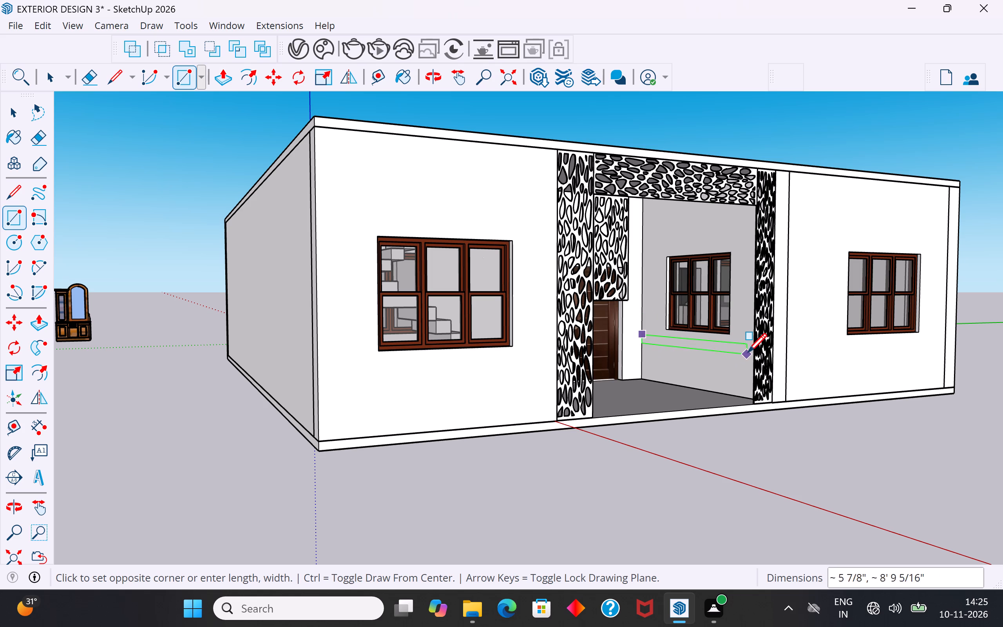
{"action": "scroll", "coordinate": [744, 359], "scroll_direction": "up", "scroll_amount": 6}
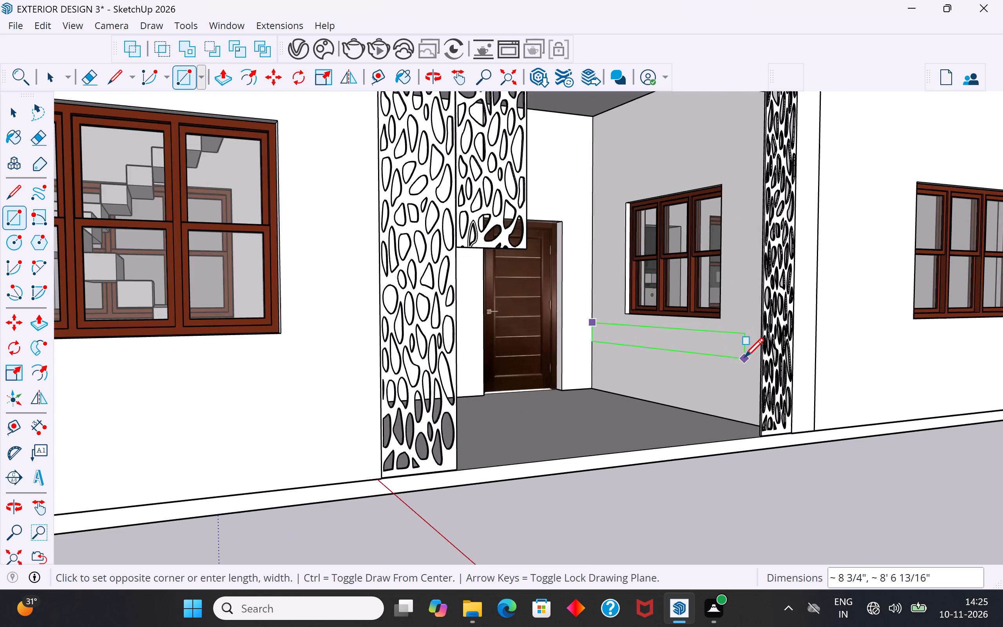
{"action": "scroll", "coordinate": [744, 359], "scroll_direction": "up", "scroll_amount": 7}
{"action": "middle_click_drag", "start_coordinate": [744, 359], "coordinate": [860, 369]}
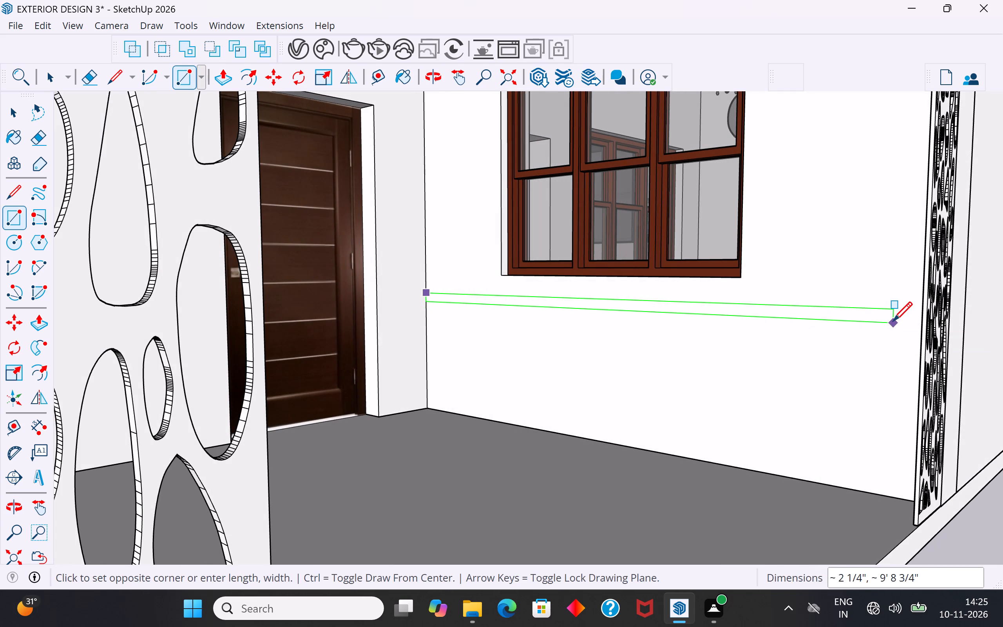
{"action": "left_click", "coordinate": [896, 324]}
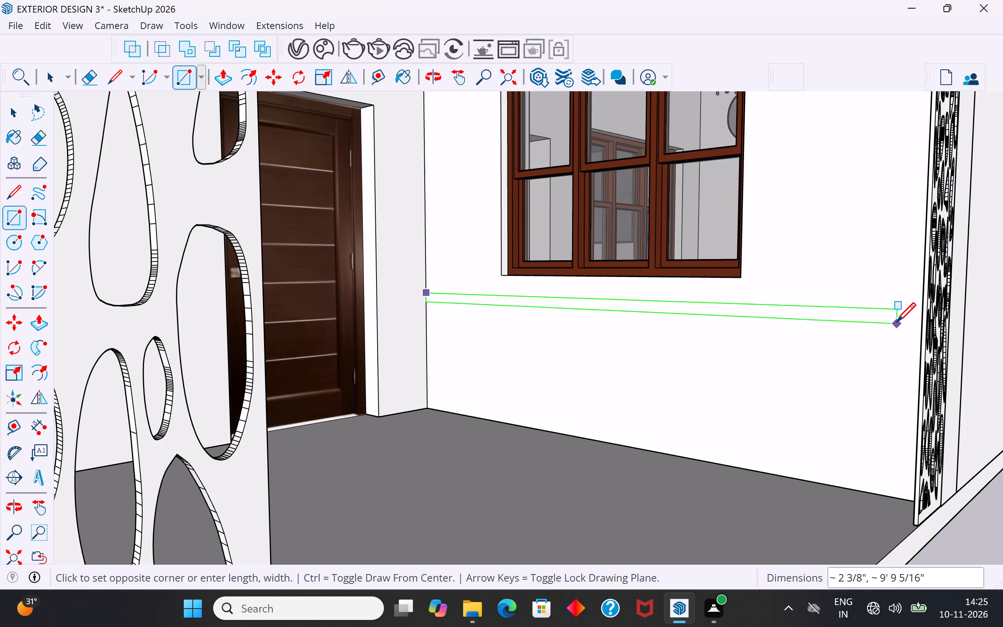
Push/Pull the thin rectangle out from the porch side wall by about 1' 4" to form a ledge below the window.
{"action": "left_click", "coordinate": [12, 111]}
{"action": "scroll", "coordinate": [826, 361], "scroll_direction": "down", "scroll_amount": 5}
{"action": "middle_click_drag", "start_coordinate": [829, 361], "coordinate": [803, 364]}
{"action": "left_click", "coordinate": [818, 338]}
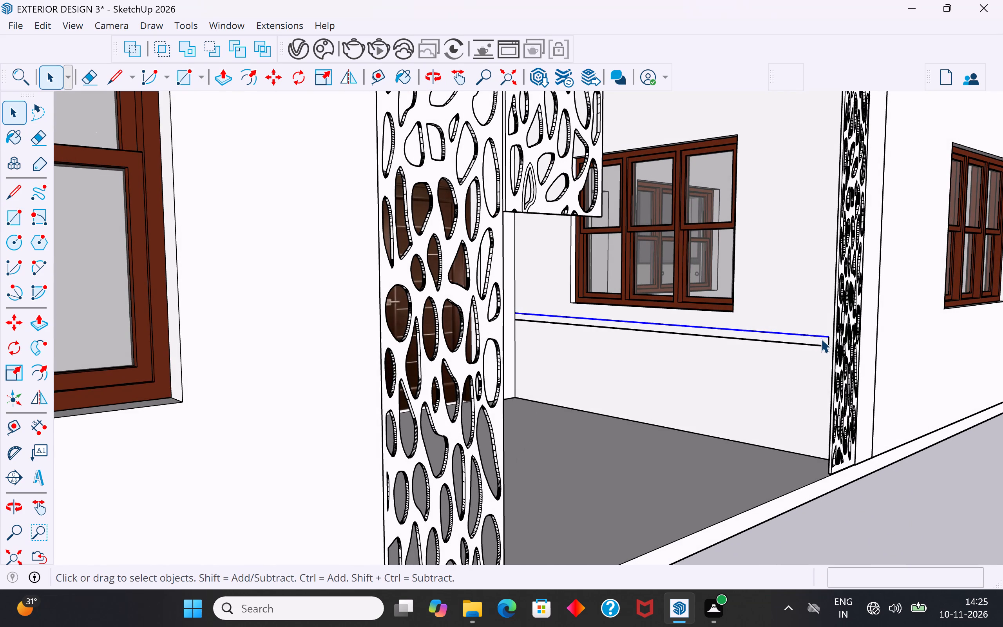
{"action": "left_click", "coordinate": [821, 339]}
{"action": "left_click", "coordinate": [46, 319]}
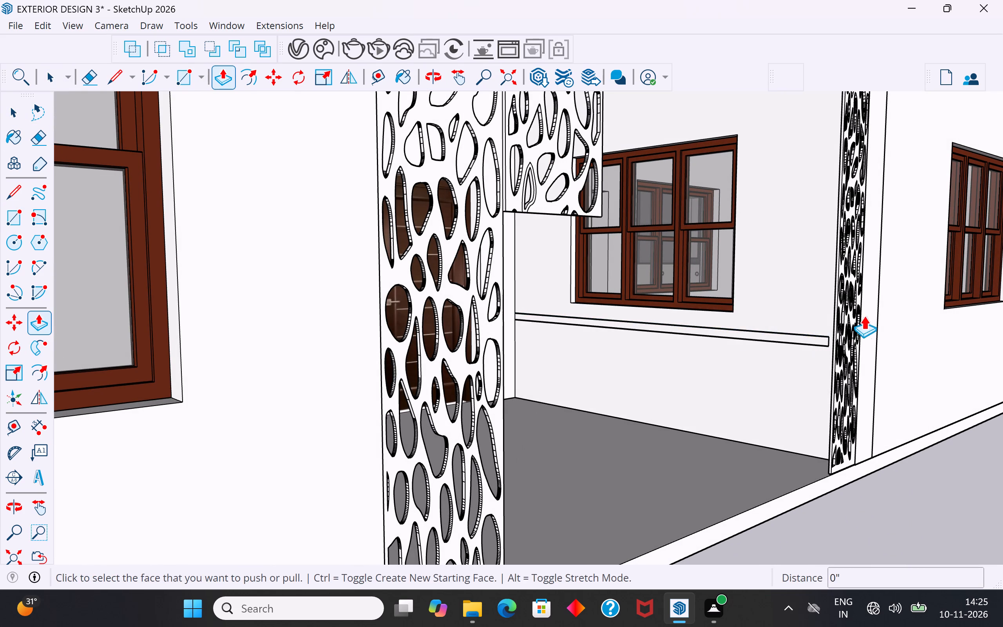
{"action": "left_click", "coordinate": [814, 335]}
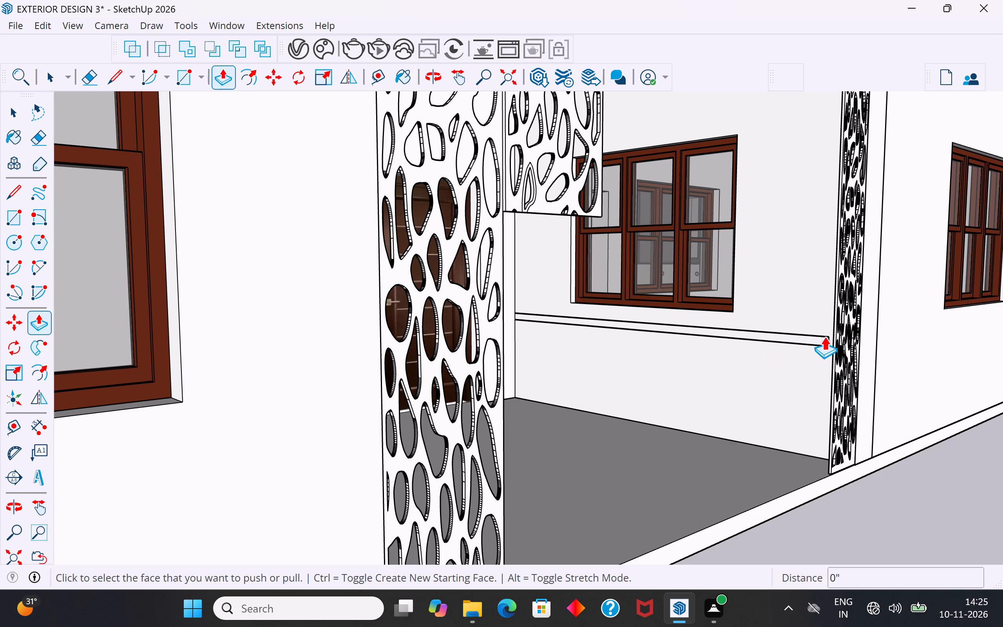
{"action": "left_click", "coordinate": [816, 340]}
{"action": "scroll", "coordinate": [752, 356], "scroll_direction": "down", "scroll_amount": 4}
{"action": "middle_click_drag", "start_coordinate": [752, 356], "coordinate": [738, 364]}
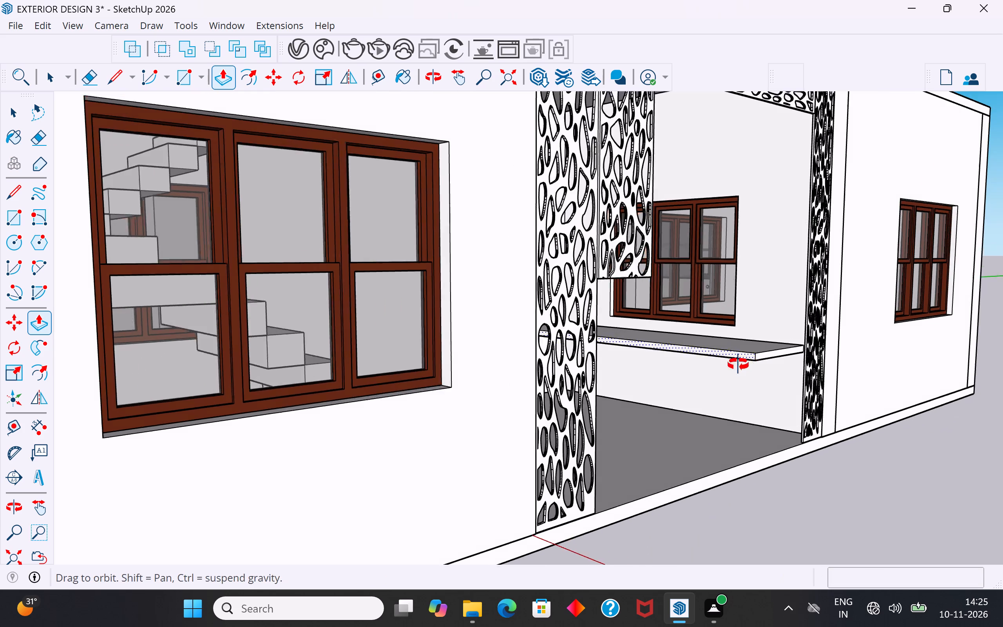
{"action": "middle_click_drag", "start_coordinate": [738, 364], "coordinate": [678, 378]}
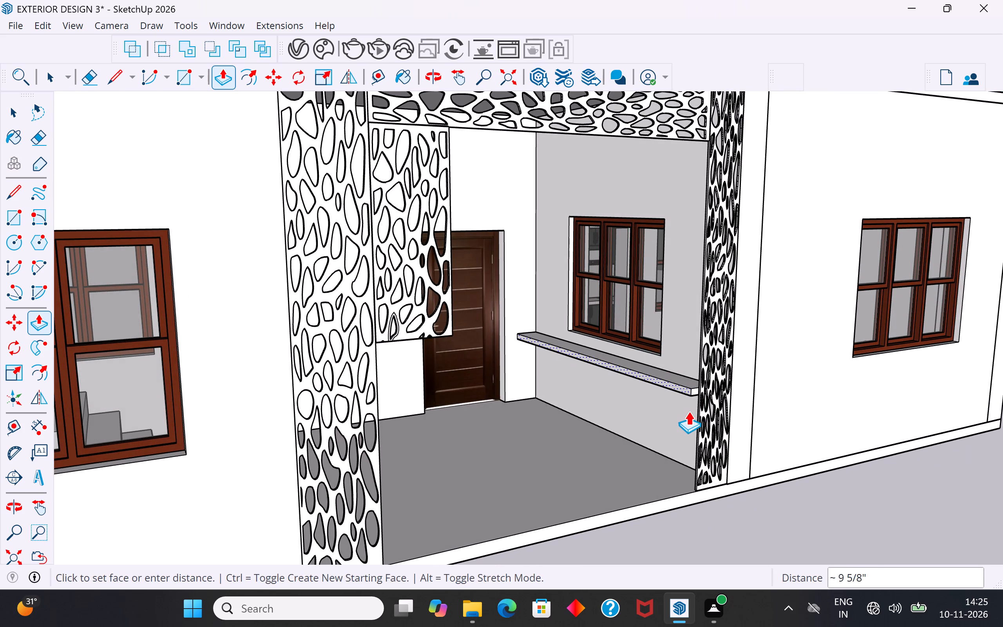
{"action": "middle_click_drag", "start_coordinate": [688, 411], "coordinate": [641, 433]}
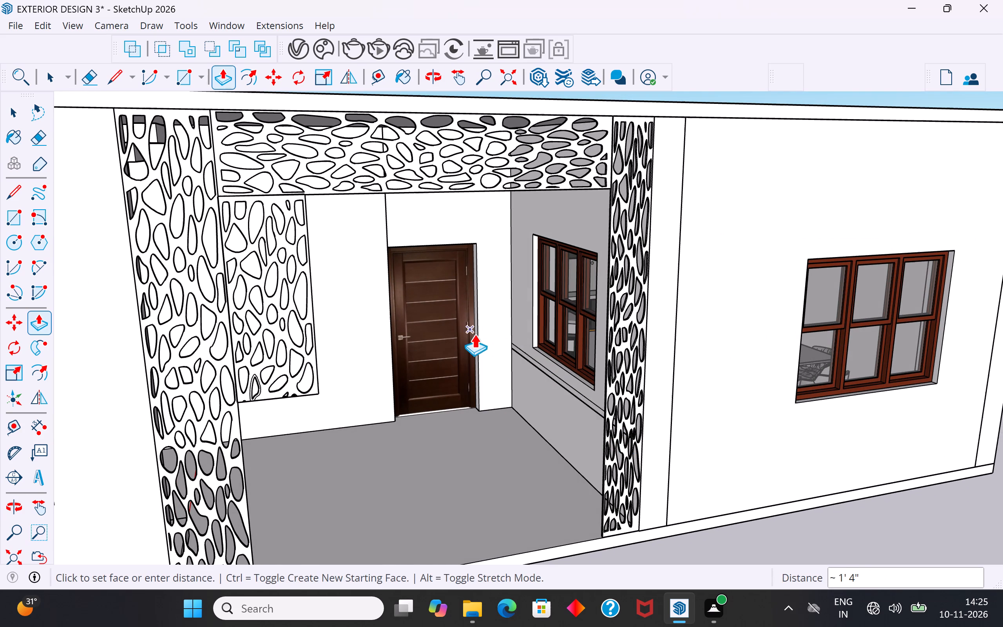
{"action": "left_click", "coordinate": [476, 336]}
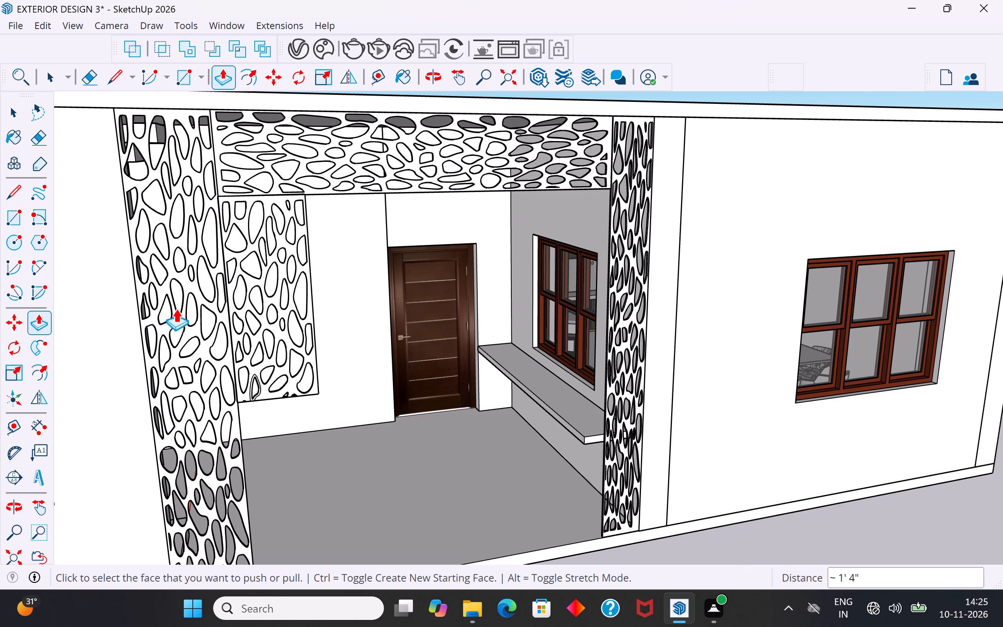
Select the entire ledge slab below the porch window and make it a group.
{"action": "left_click", "coordinate": [12, 112]}
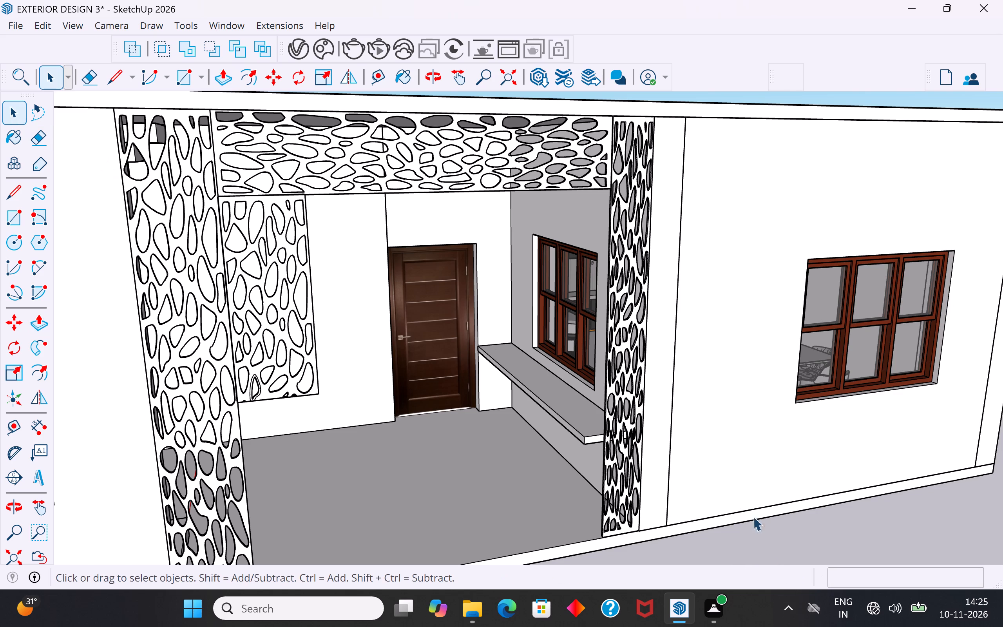
{"action": "left_click", "coordinate": [754, 527]}
{"action": "scroll", "coordinate": [672, 259], "scroll_direction": "down", "scroll_amount": 3}
{"action": "middle_click_drag", "start_coordinate": [616, 395], "coordinate": [628, 371]}
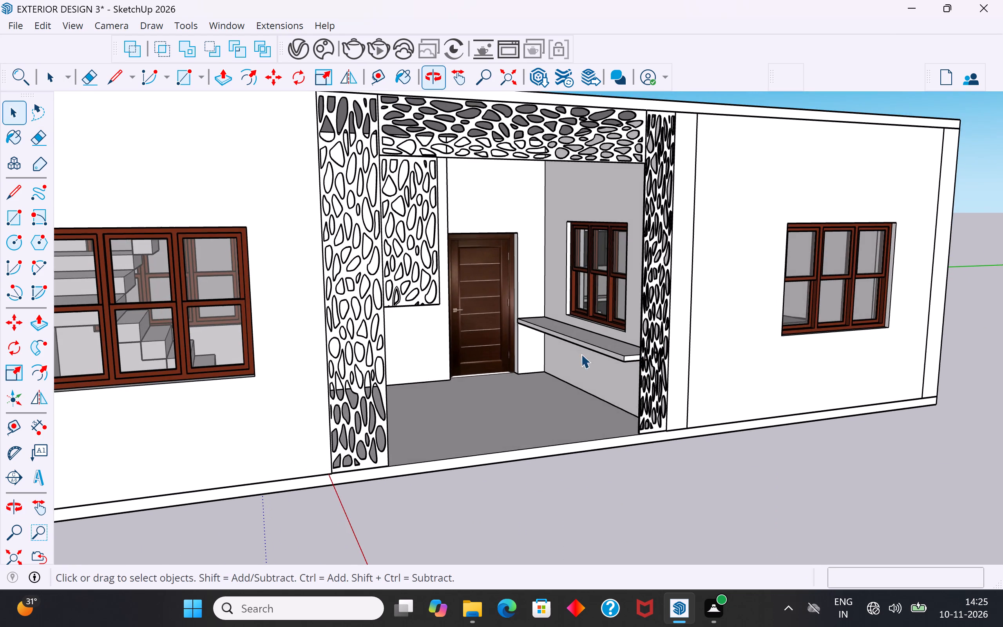
{"action": "scroll", "coordinate": [583, 351], "scroll_direction": "up", "scroll_amount": 3}
{"action": "left_click", "coordinate": [589, 328]}
{"action": "triple_click", "coordinate": [589, 328]}
{"action": "left_click", "coordinate": [589, 328]}
{"action": "right_click", "coordinate": [589, 328]}
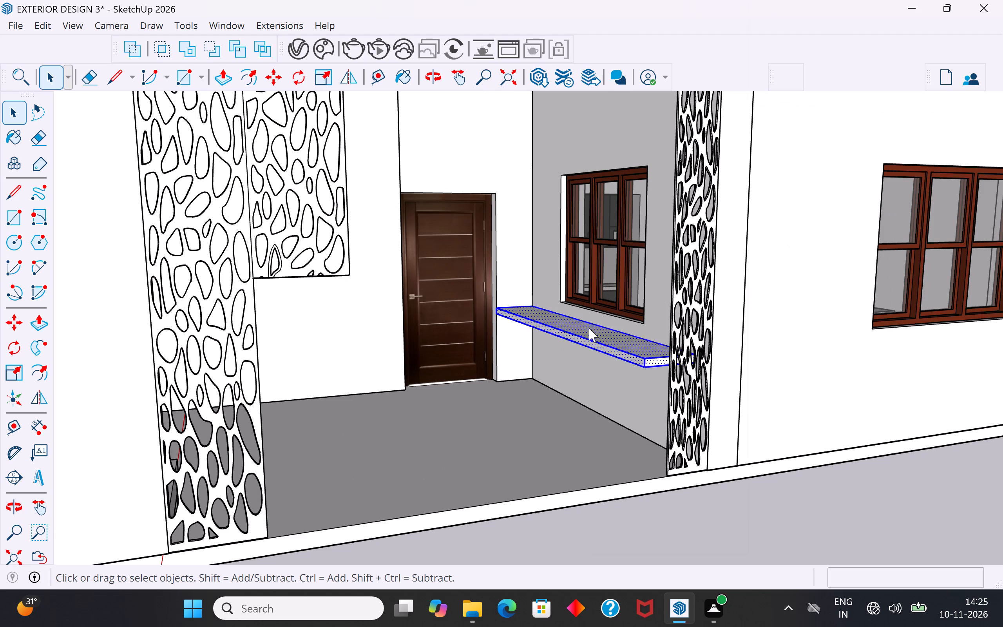
{"action": "left_click", "coordinate": [639, 151]}
{"action": "scroll", "coordinate": [582, 376], "scroll_direction": "up", "scroll_amount": 2}
{"action": "middle_click_drag", "start_coordinate": [554, 356], "coordinate": [570, 365]}
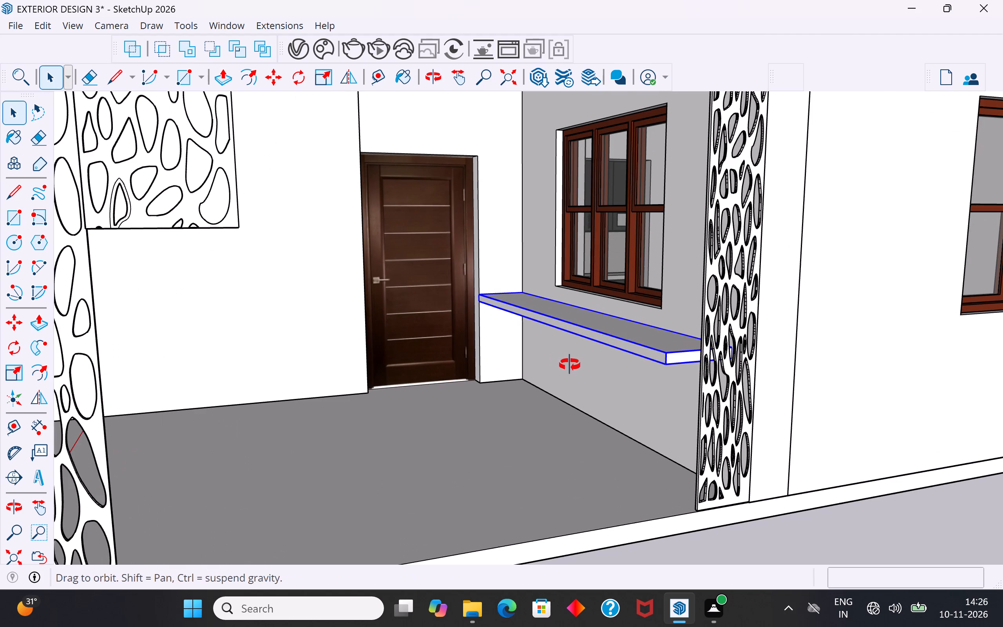
Move the ledge group straight down by about 4 13/16" along the corner of the porch side wall, and clear the selection.
{"action": "middle_click_drag", "start_coordinate": [570, 365], "coordinate": [578, 362]}
{"action": "scroll", "coordinate": [553, 306], "scroll_direction": "up", "scroll_amount": 5}
{"action": "middle_click_drag", "start_coordinate": [556, 317], "coordinate": [582, 326]}
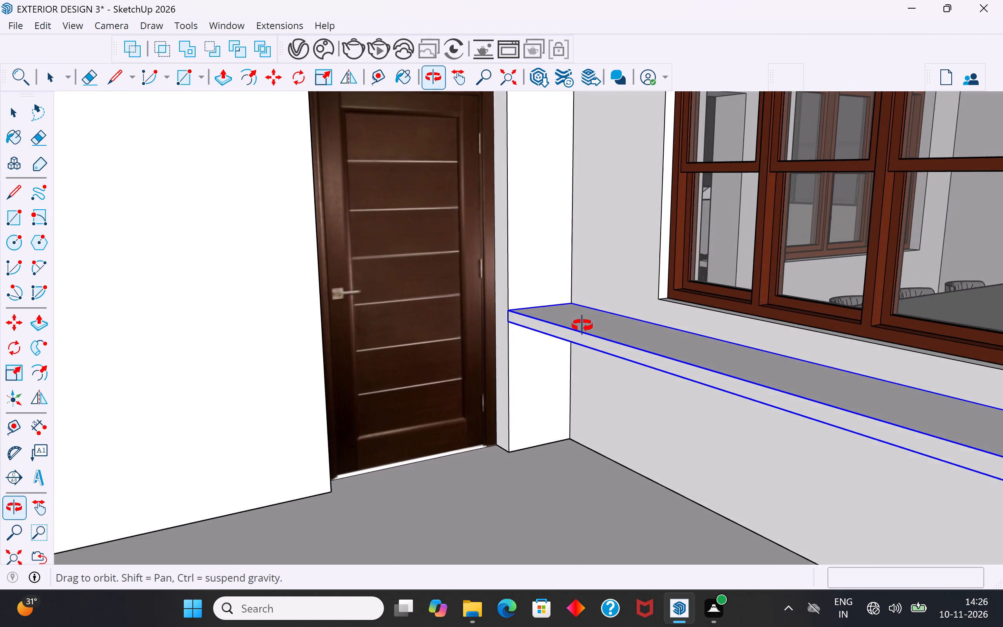
{"action": "middle_click_drag", "start_coordinate": [582, 326], "coordinate": [561, 327]}
{"action": "scroll", "coordinate": [530, 328], "scroll_direction": "up", "scroll_amount": 5}
{"action": "middle_click_drag", "start_coordinate": [481, 324], "coordinate": [538, 360]}
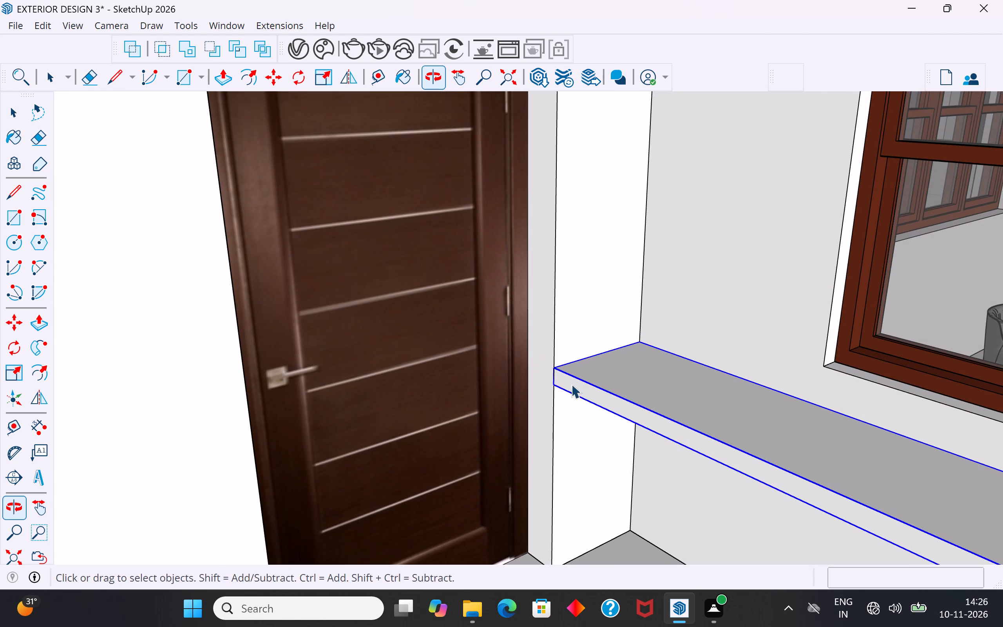
{"action": "key", "text": "m"}
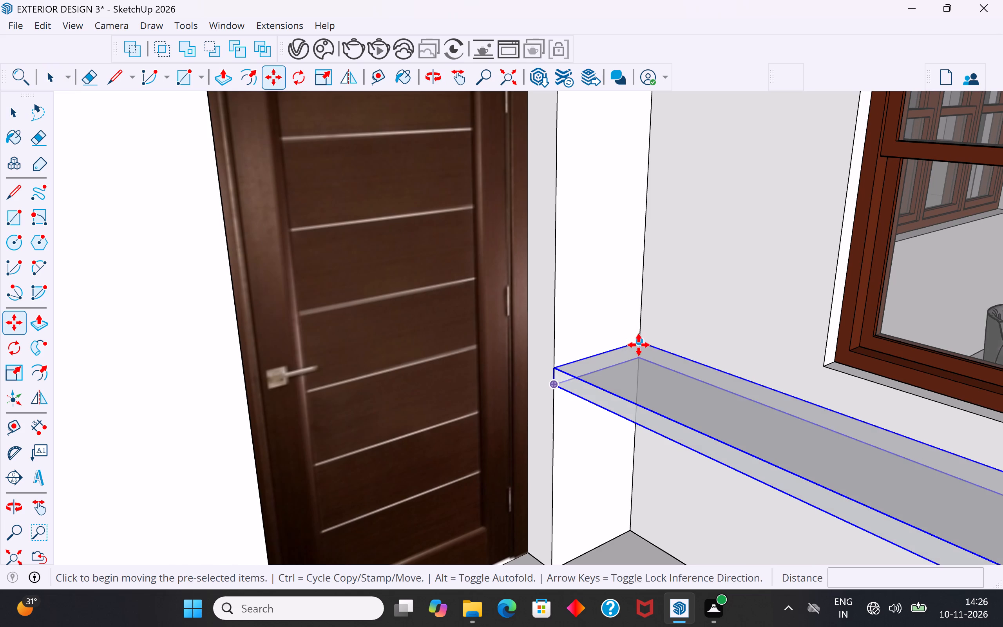
{"action": "left_click", "coordinate": [639, 345]}
{"action": "left_click", "coordinate": [640, 373]}
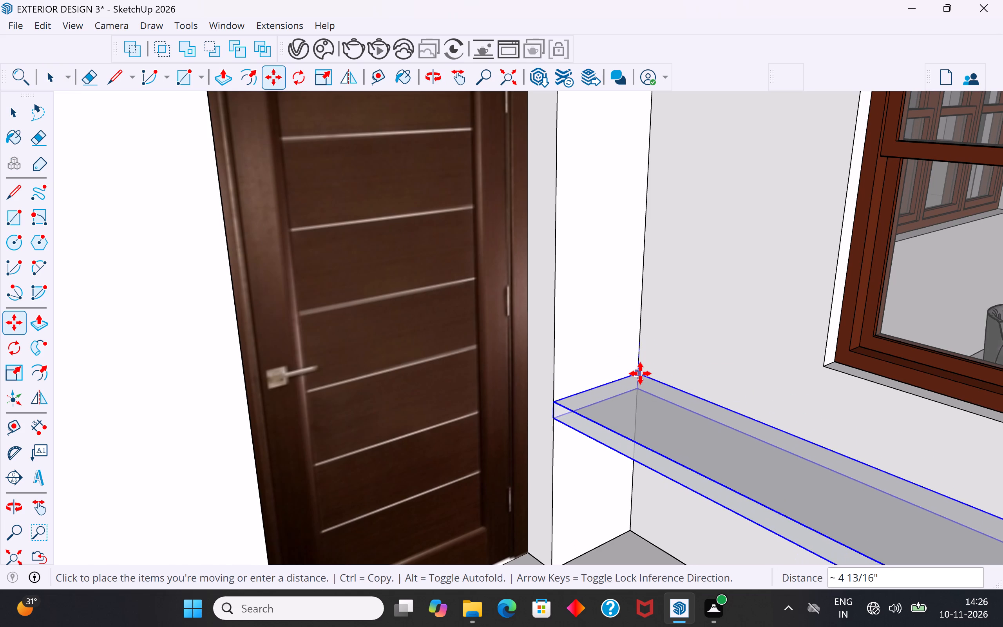
{"action": "scroll", "coordinate": [457, 310], "scroll_direction": "down", "scroll_amount": 20}
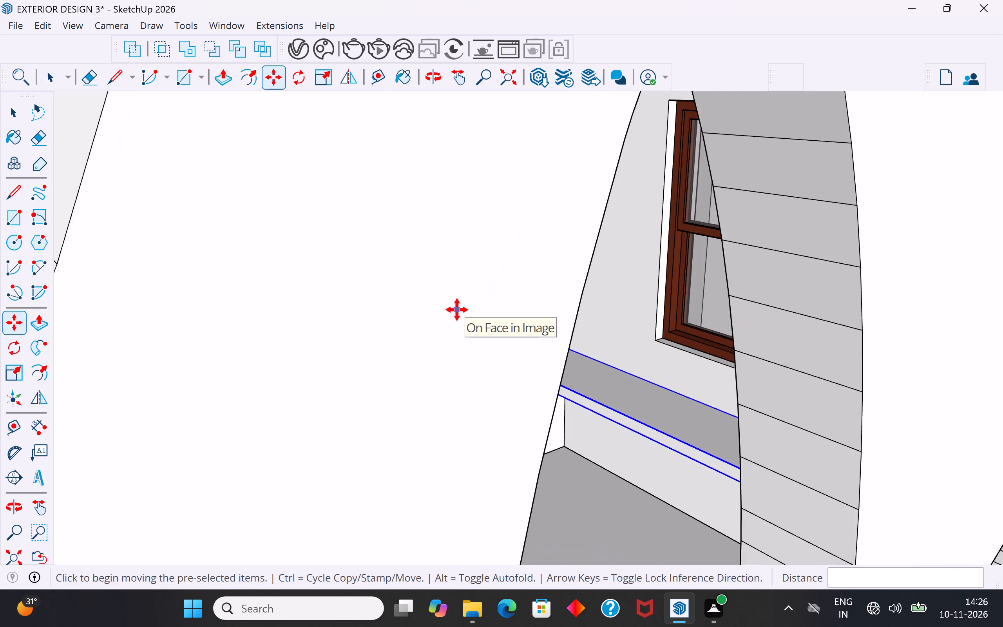
{"action": "scroll", "coordinate": [457, 310], "scroll_direction": "down", "scroll_amount": 20}
{"action": "scroll", "coordinate": [457, 310], "scroll_direction": "down", "scroll_amount": 16}
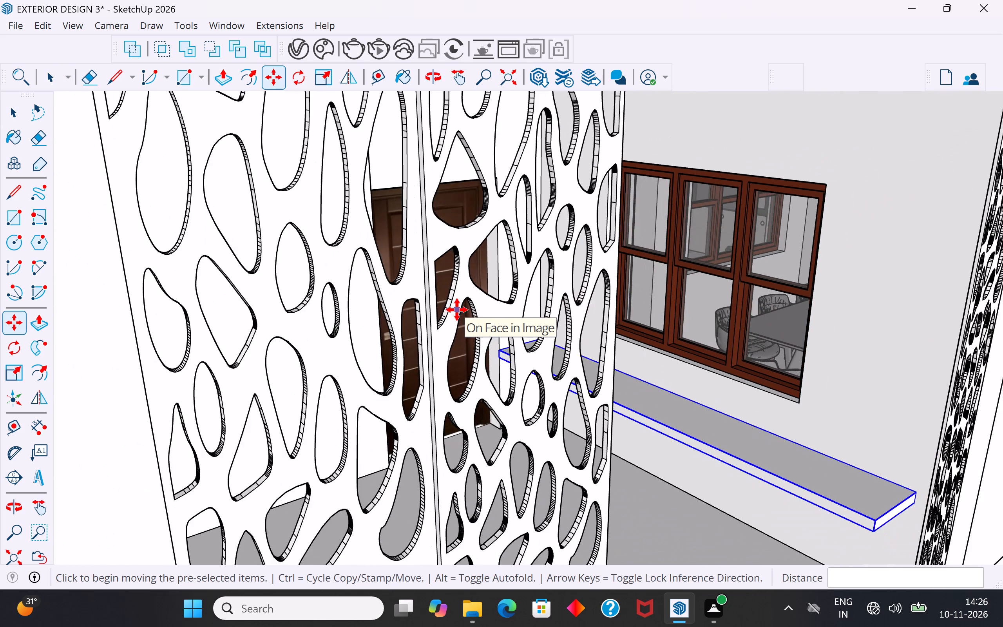
{"action": "scroll", "coordinate": [457, 310], "scroll_direction": "down", "scroll_amount": 10}
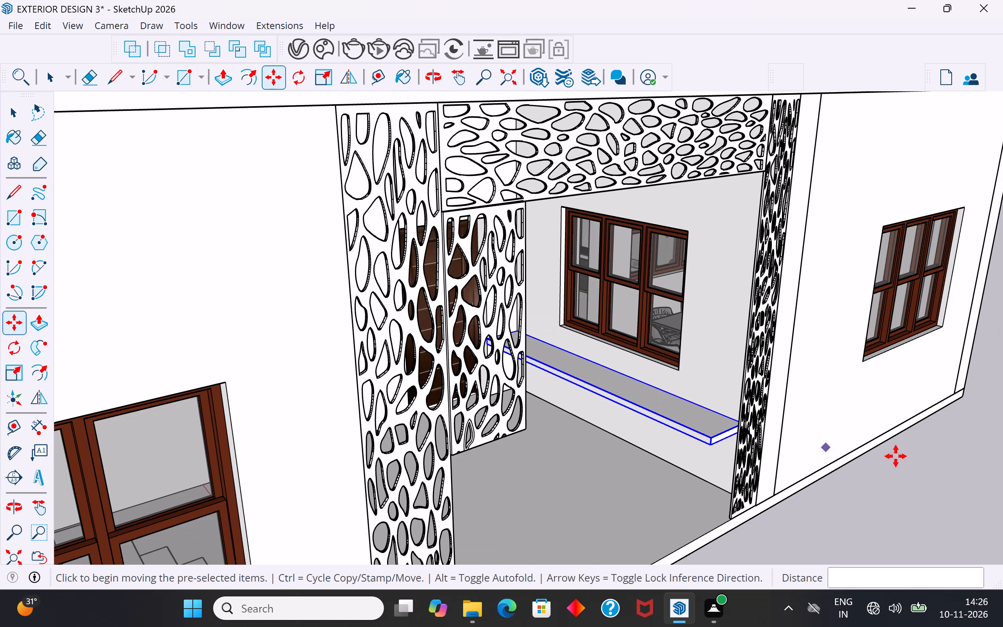
{"action": "left_click", "coordinate": [11, 120]}
{"action": "left_click", "coordinate": [871, 524]}
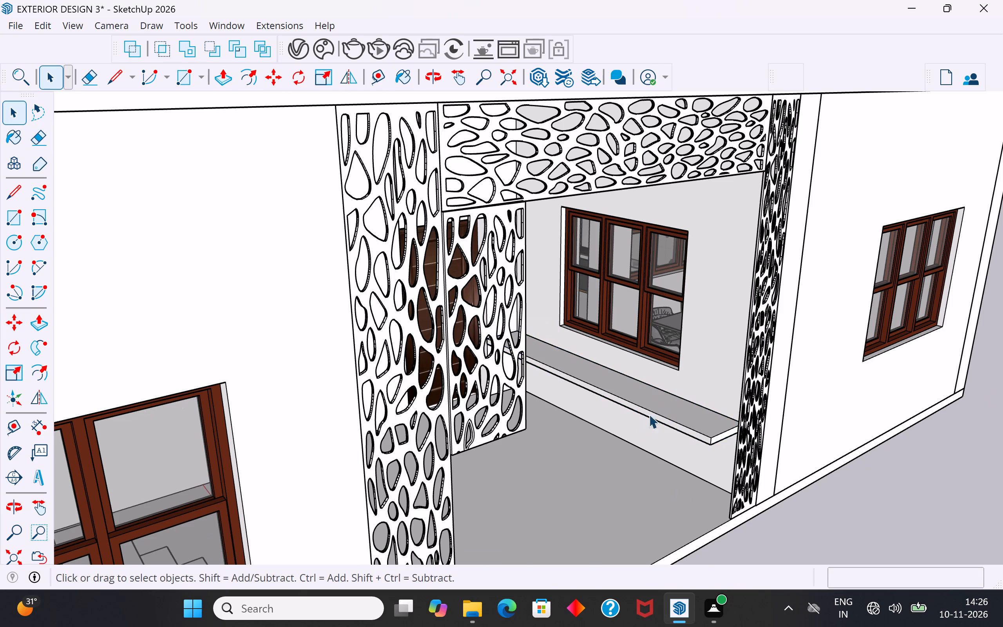
Examine the lowered ledge from the front, around the window-side pillar panel and the porch opening.
{"action": "scroll", "coordinate": [652, 352], "scroll_direction": "down", "scroll_amount": 3}
{"action": "middle_click_drag", "start_coordinate": [647, 368], "coordinate": [505, 328]}
{"action": "scroll", "coordinate": [474, 335], "scroll_direction": "up", "scroll_amount": 3}
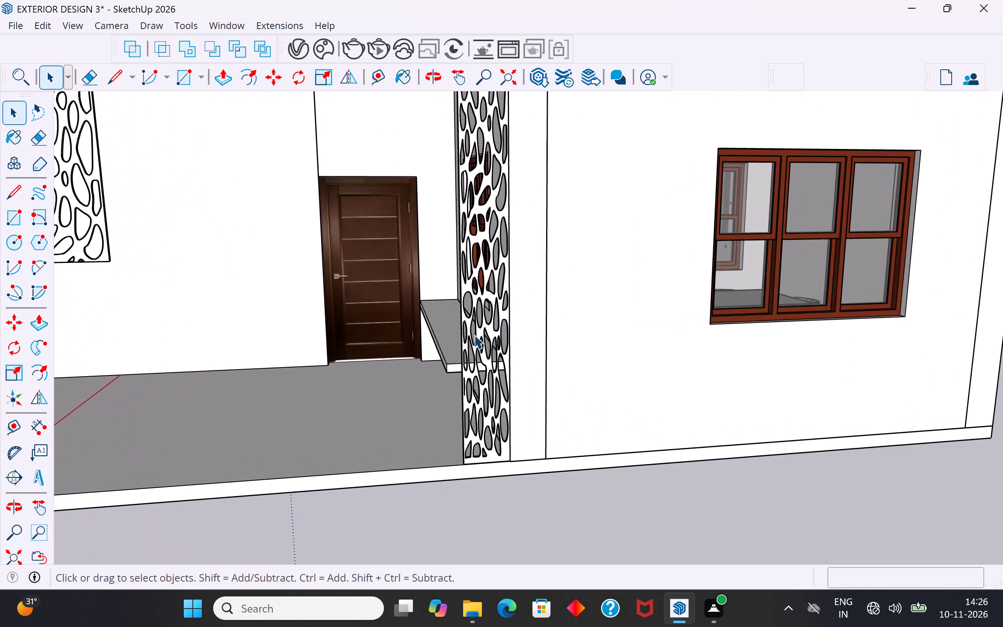
{"action": "scroll", "coordinate": [474, 335], "scroll_direction": "up", "scroll_amount": 5}
{"action": "middle_click_drag", "start_coordinate": [451, 403], "coordinate": [463, 411]}
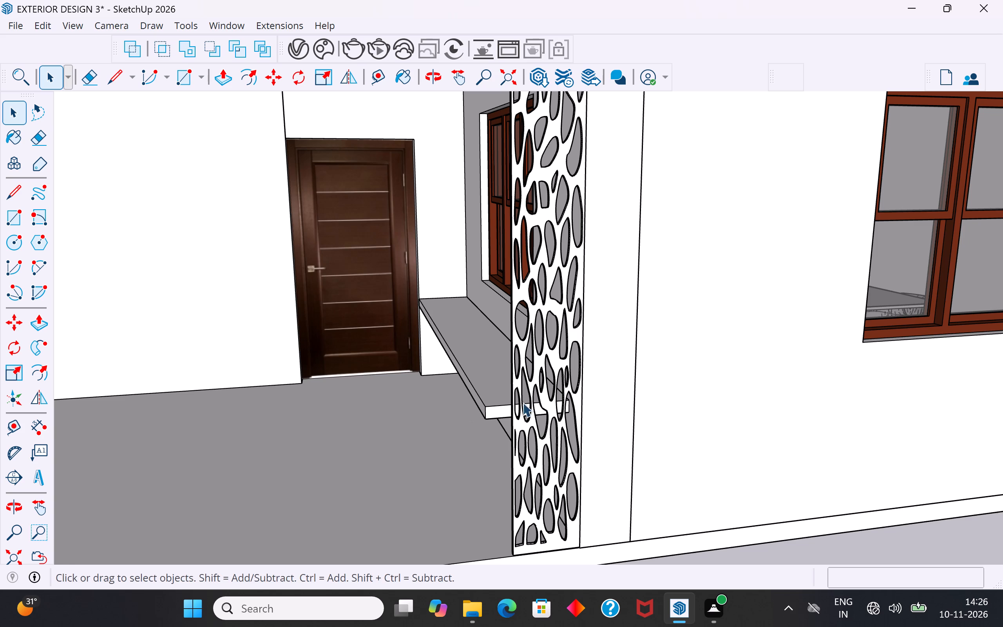
{"action": "scroll", "coordinate": [524, 402], "scroll_direction": "down", "scroll_amount": 11}
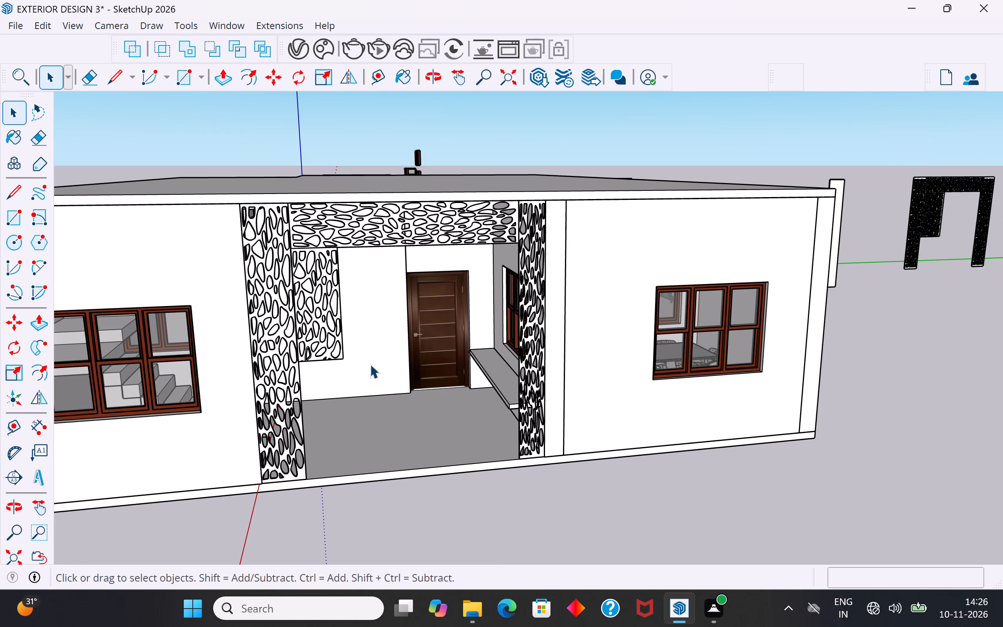
Select all geometry inside the tall pillar pebble panel next to the short hanging panel, and darken the Emissive material's colour to black.
{"action": "scroll", "coordinate": [291, 300], "scroll_direction": "up", "scroll_amount": 9}
{"action": "left_click", "coordinate": [259, 316]}
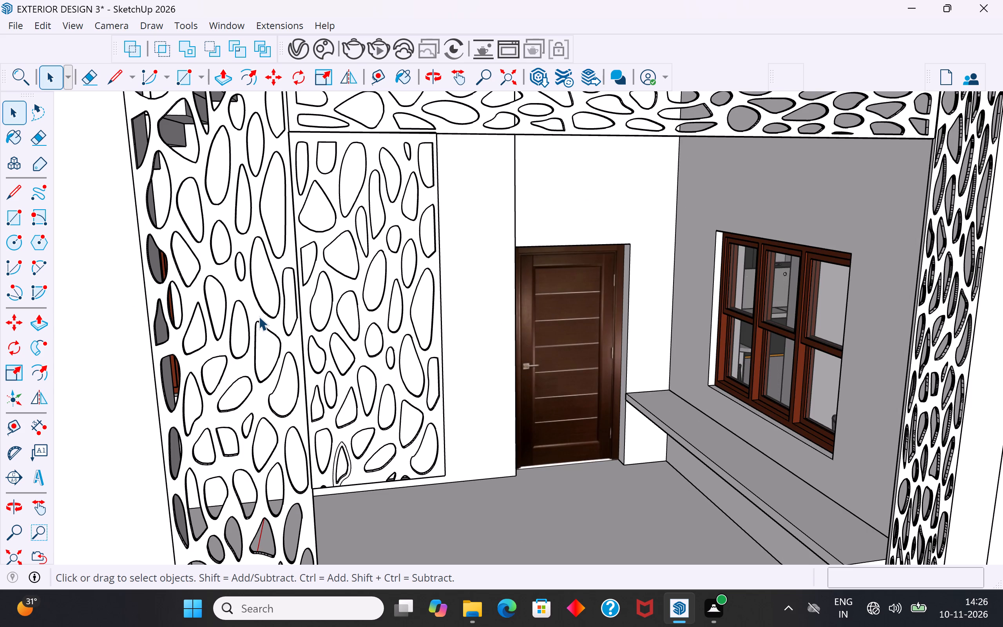
{"action": "triple_click", "coordinate": [259, 316]}
{"action": "scroll", "coordinate": [509, 374], "scroll_direction": "down", "scroll_amount": 2}
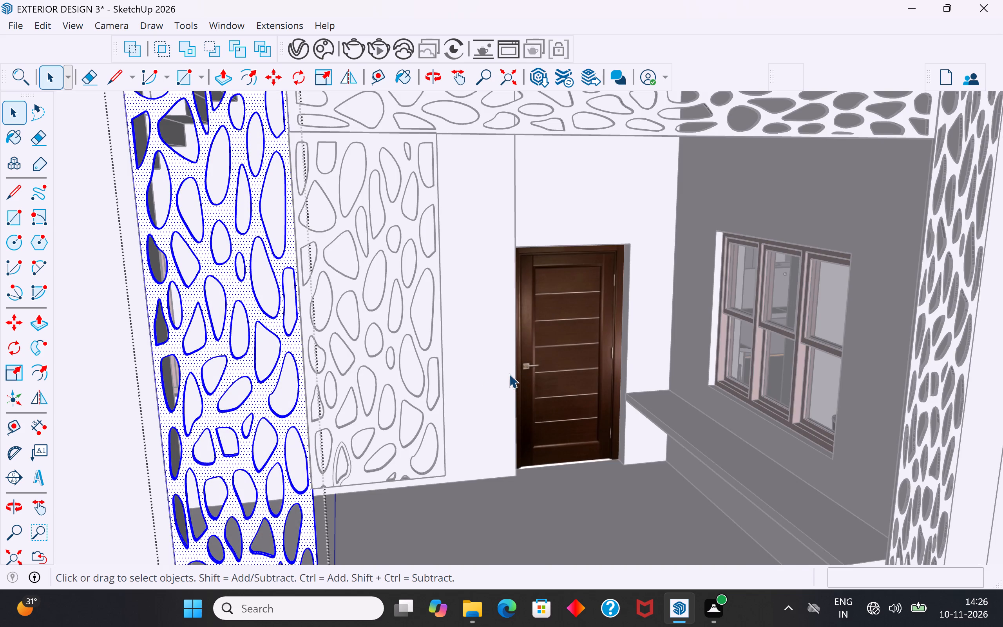
{"action": "scroll", "coordinate": [509, 374], "scroll_direction": "down", "scroll_amount": 3}
{"action": "left_click", "coordinate": [224, 28]}
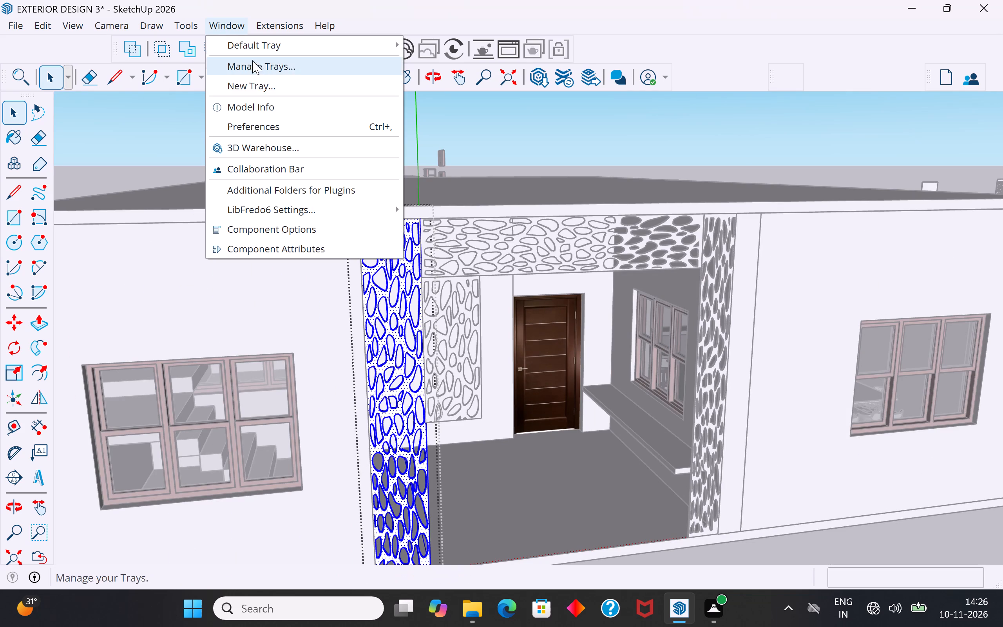
{"action": "left_click", "coordinate": [270, 47]}
{"action": "left_click", "coordinate": [442, 50]}
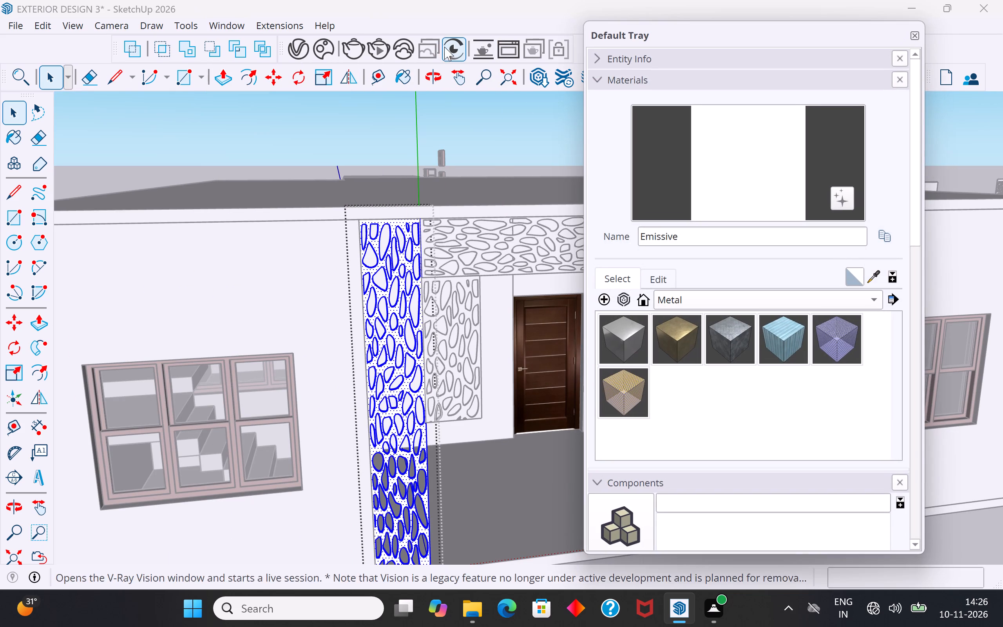
{"action": "left_click", "coordinate": [603, 78]}
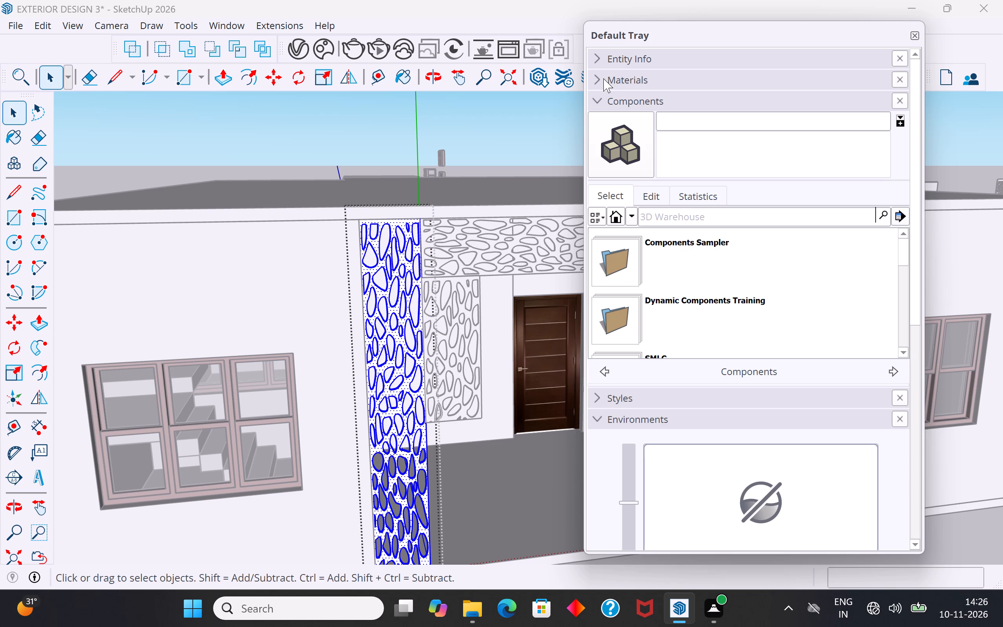
{"action": "scroll", "coordinate": [603, 92], "scroll_direction": "up", "scroll_amount": 4}
{"action": "left_click", "coordinate": [597, 80]}
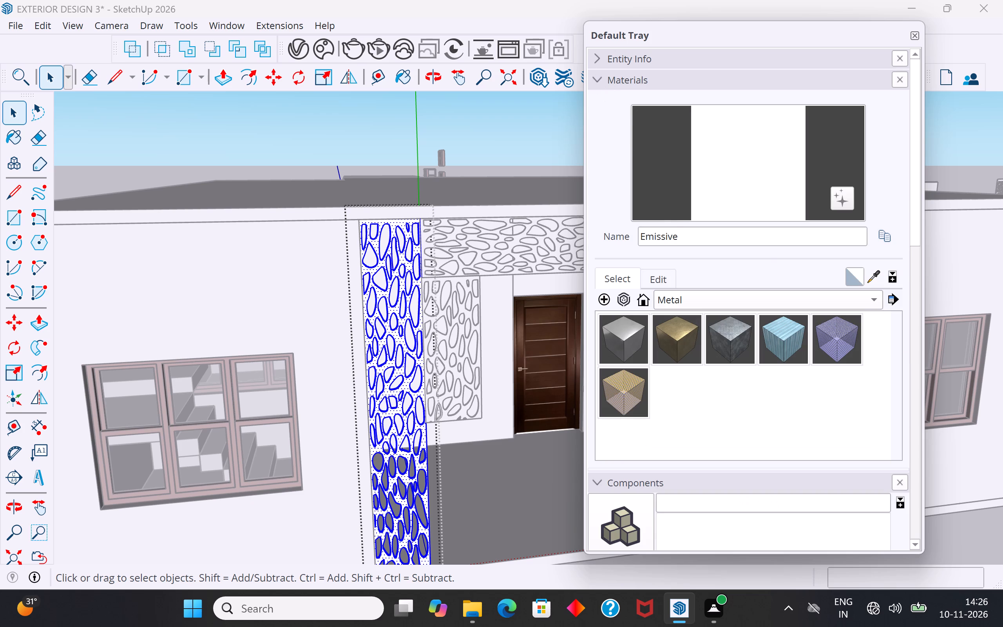
{"action": "scroll", "coordinate": [785, 231], "scroll_direction": "up", "scroll_amount": 9}
{"action": "left_click", "coordinate": [649, 277]}
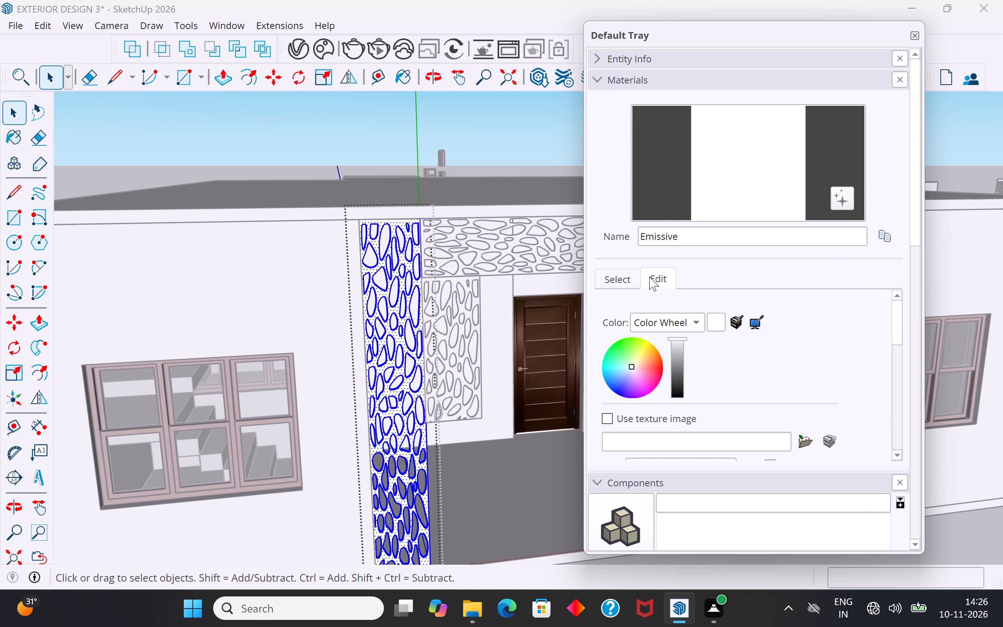
{"action": "left_click", "coordinate": [675, 389]}
{"action": "left_click_drag", "start_coordinate": [675, 389], "coordinate": [677, 409]}
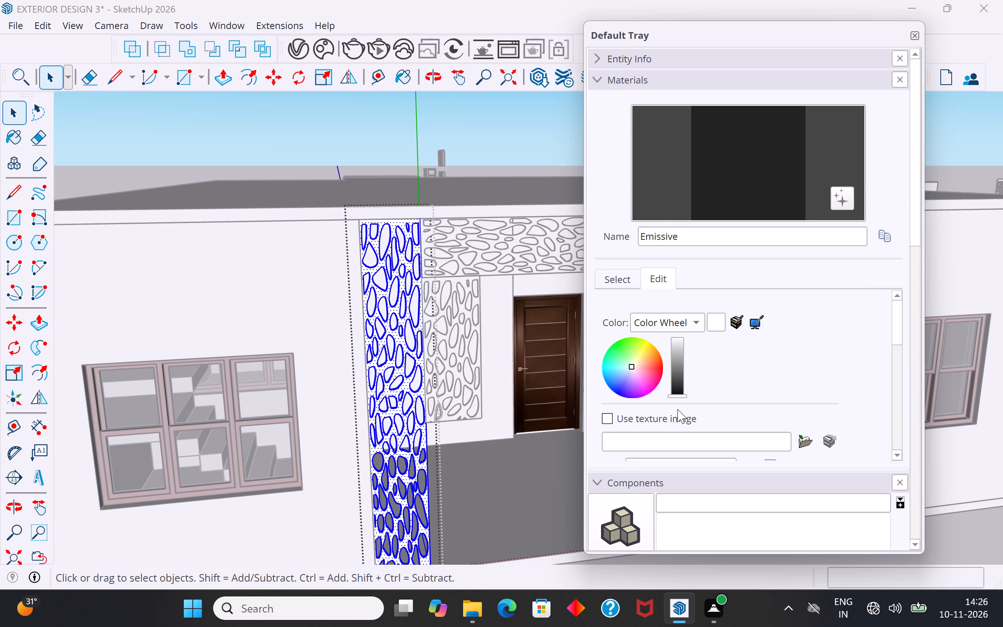
{"action": "left_click_drag", "start_coordinate": [677, 409], "coordinate": [677, 410]}
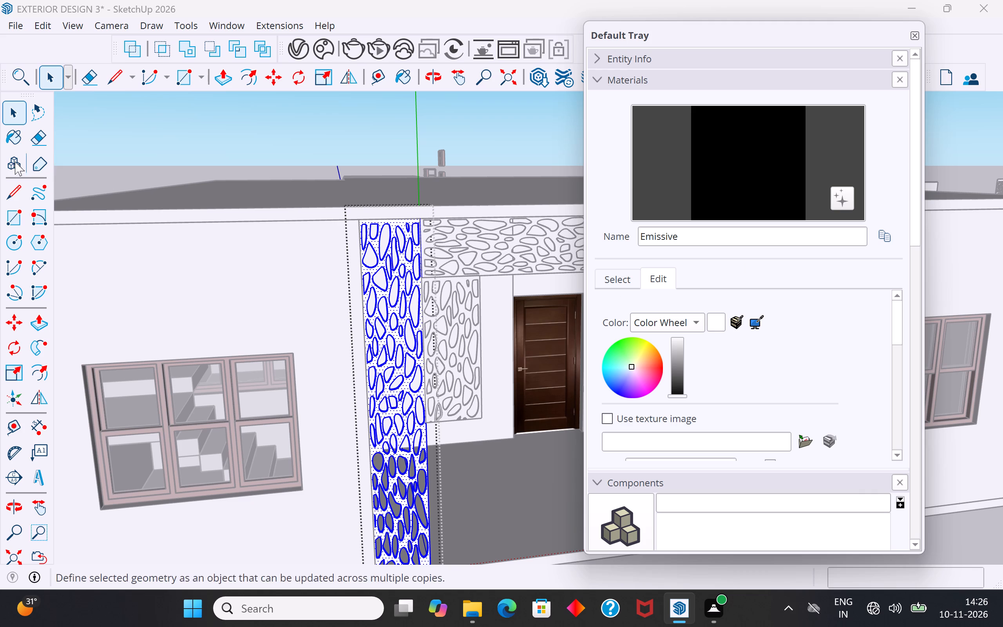
Paint the selected tall pillar pebble panel with the black Emissive material.
{"action": "left_click", "coordinate": [14, 139]}
{"action": "scroll", "coordinate": [367, 290], "scroll_direction": "up", "scroll_amount": 9}
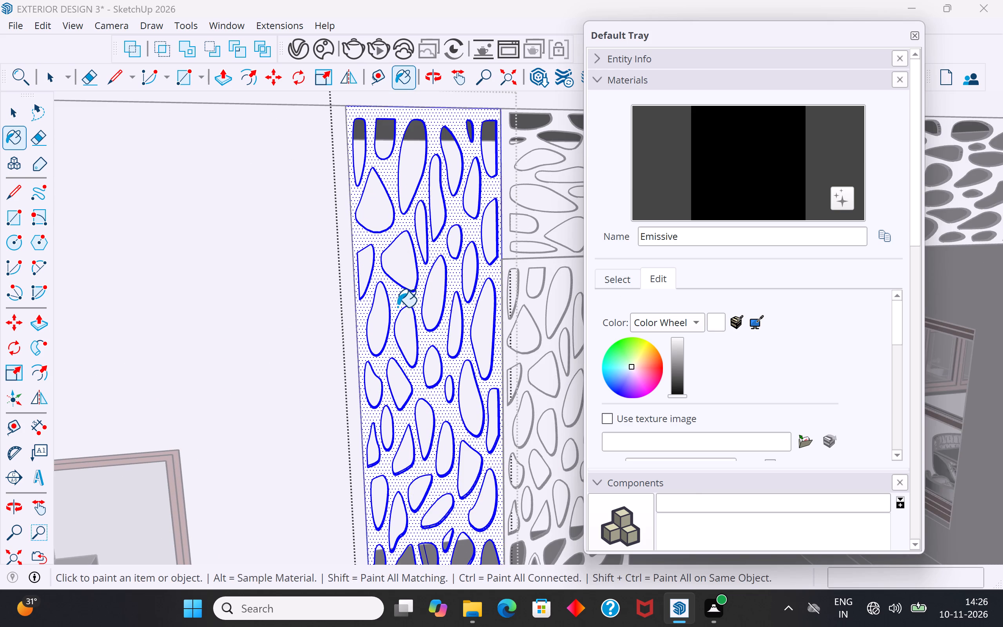
{"action": "left_click", "coordinate": [397, 307]}
{"action": "scroll", "coordinate": [621, 359], "scroll_direction": "up", "scroll_amount": 1}
{"action": "scroll", "coordinate": [386, 346], "scroll_direction": "down", "scroll_amount": 3}
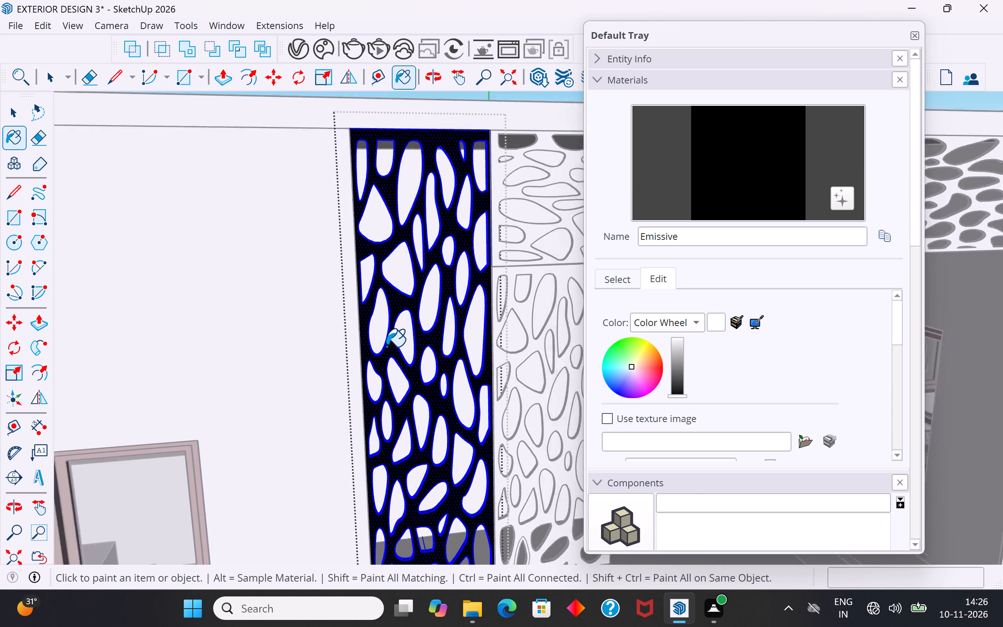
{"action": "scroll", "coordinate": [386, 346], "scroll_direction": "down", "scroll_amount": 13}
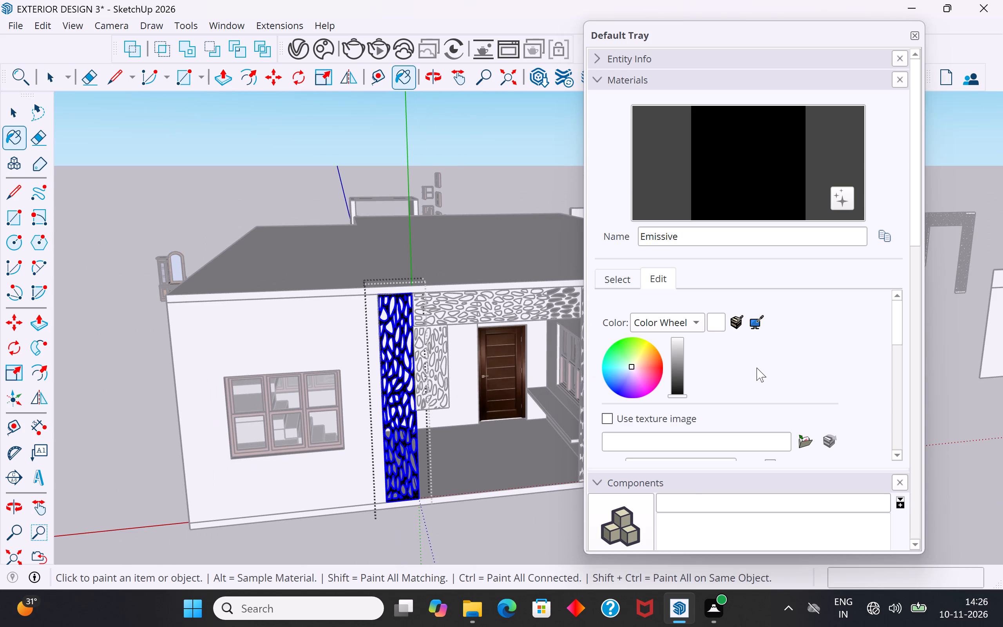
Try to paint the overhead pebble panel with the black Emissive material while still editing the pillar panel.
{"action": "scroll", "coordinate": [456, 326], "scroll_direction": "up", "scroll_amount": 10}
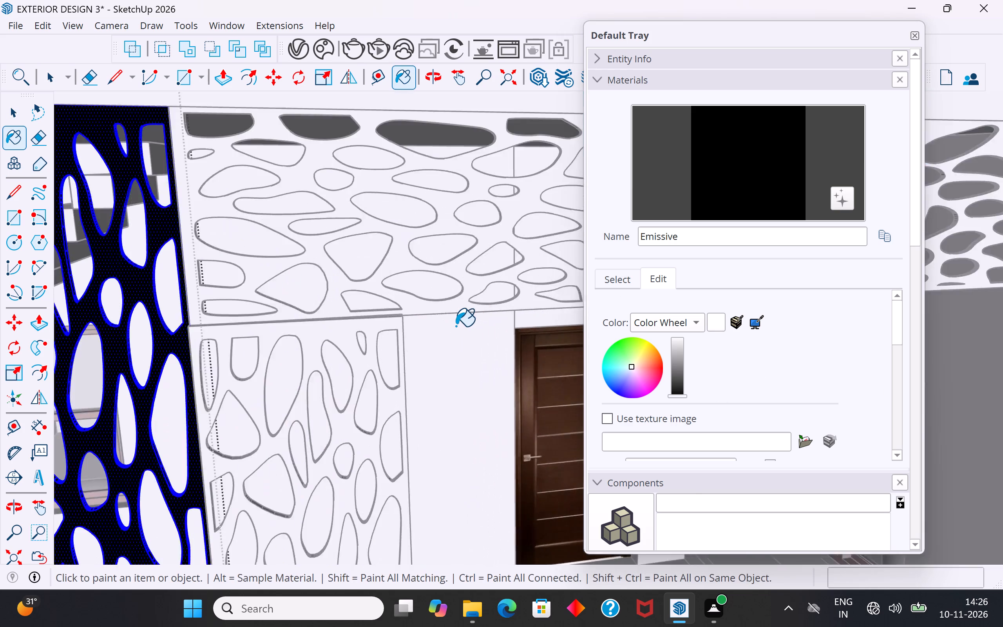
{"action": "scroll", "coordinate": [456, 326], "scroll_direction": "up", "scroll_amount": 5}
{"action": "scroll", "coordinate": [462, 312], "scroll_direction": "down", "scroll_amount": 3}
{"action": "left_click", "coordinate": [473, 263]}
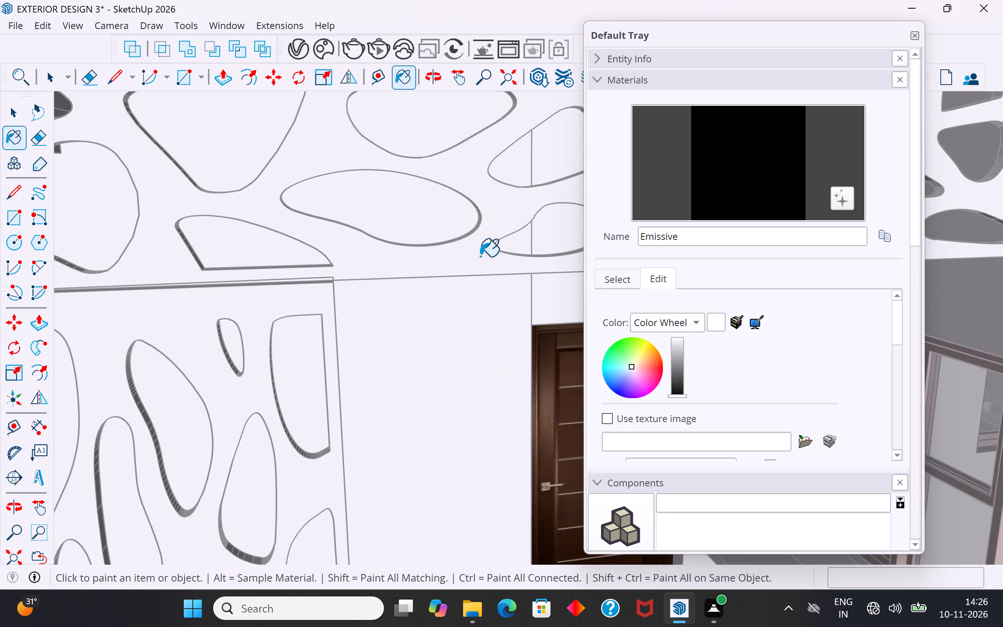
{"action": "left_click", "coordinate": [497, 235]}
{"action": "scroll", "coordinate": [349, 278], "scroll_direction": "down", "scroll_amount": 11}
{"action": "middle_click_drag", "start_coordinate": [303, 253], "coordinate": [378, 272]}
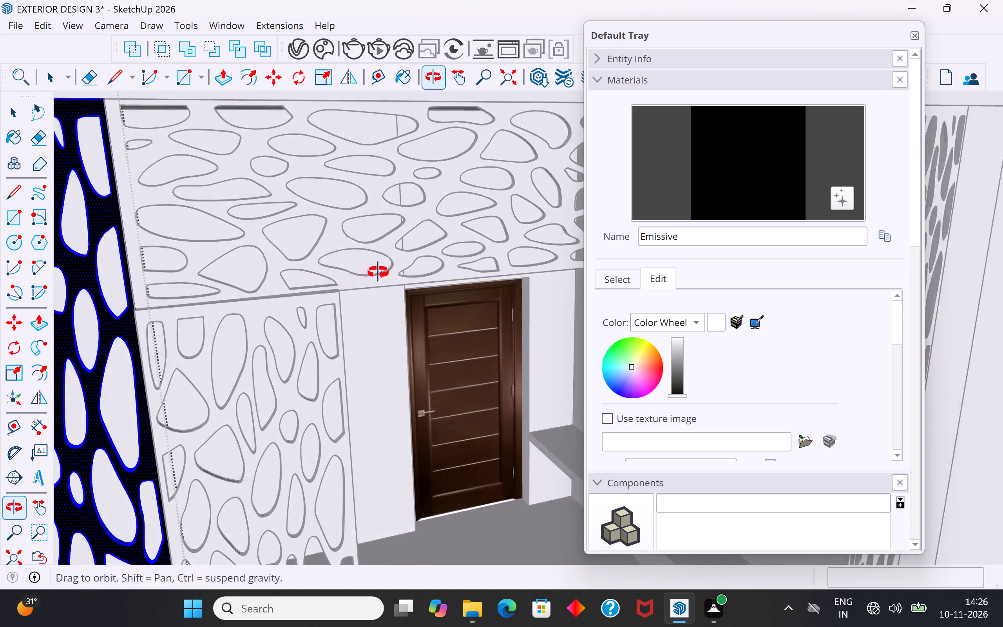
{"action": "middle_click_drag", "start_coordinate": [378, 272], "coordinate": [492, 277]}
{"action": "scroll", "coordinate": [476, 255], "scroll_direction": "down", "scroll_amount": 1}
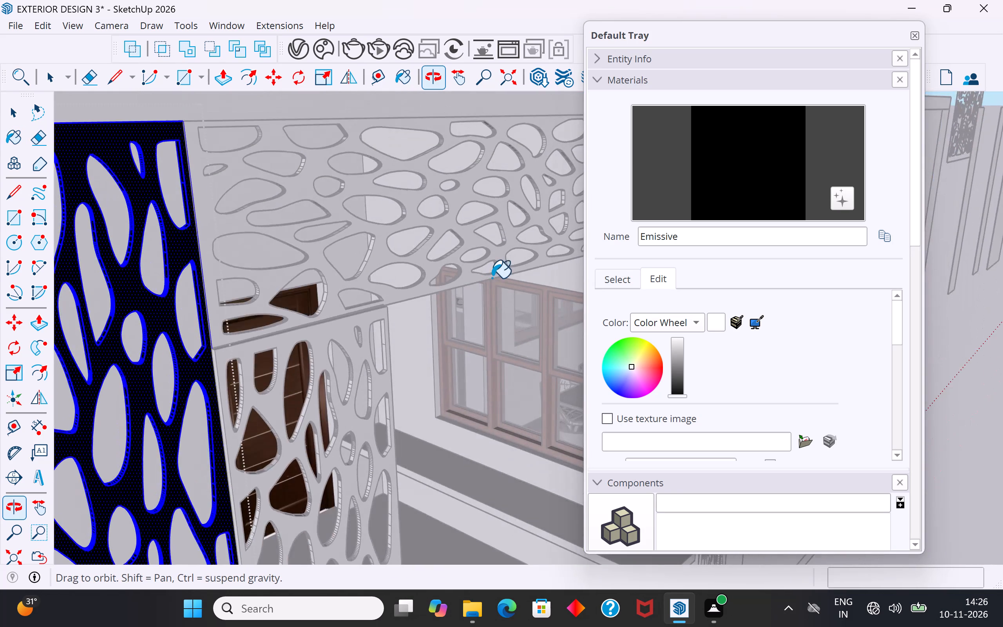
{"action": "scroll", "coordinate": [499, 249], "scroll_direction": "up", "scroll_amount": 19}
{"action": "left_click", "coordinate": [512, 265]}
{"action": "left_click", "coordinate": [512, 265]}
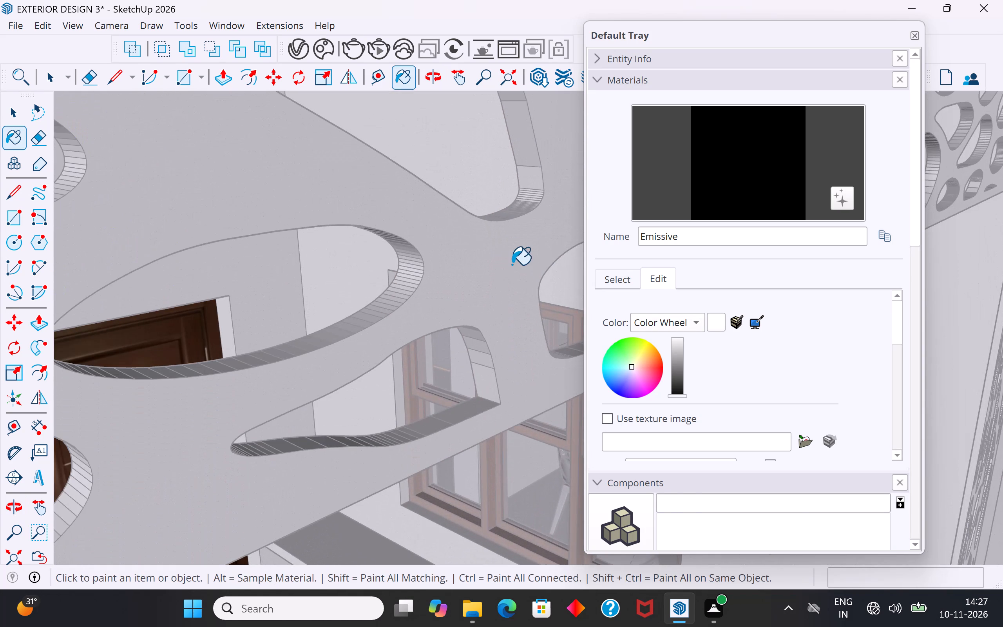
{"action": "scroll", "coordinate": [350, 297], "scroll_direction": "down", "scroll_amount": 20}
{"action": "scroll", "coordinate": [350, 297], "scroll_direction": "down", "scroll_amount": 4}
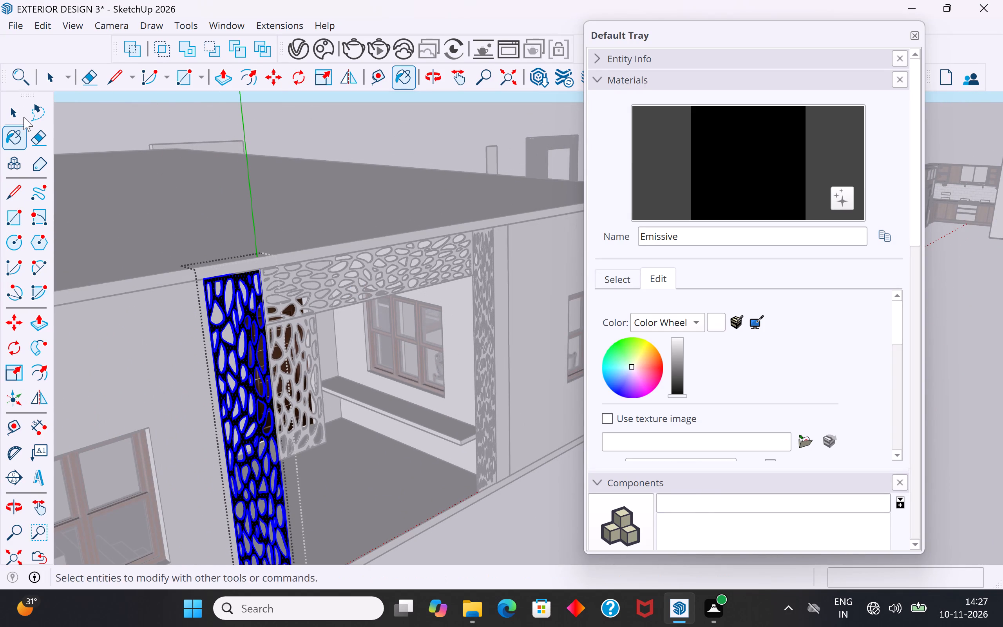
Leave the pillar panel's group, select all geometry inside the overhead pebble panel, and paint it with the black Emissive material.
{"action": "left_click", "coordinate": [24, 106]}
{"action": "left_click", "coordinate": [342, 119]}
{"action": "scroll", "coordinate": [409, 227], "scroll_direction": "down", "scroll_amount": 5}
{"action": "middle_click_drag", "start_coordinate": [398, 266], "coordinate": [269, 298]}
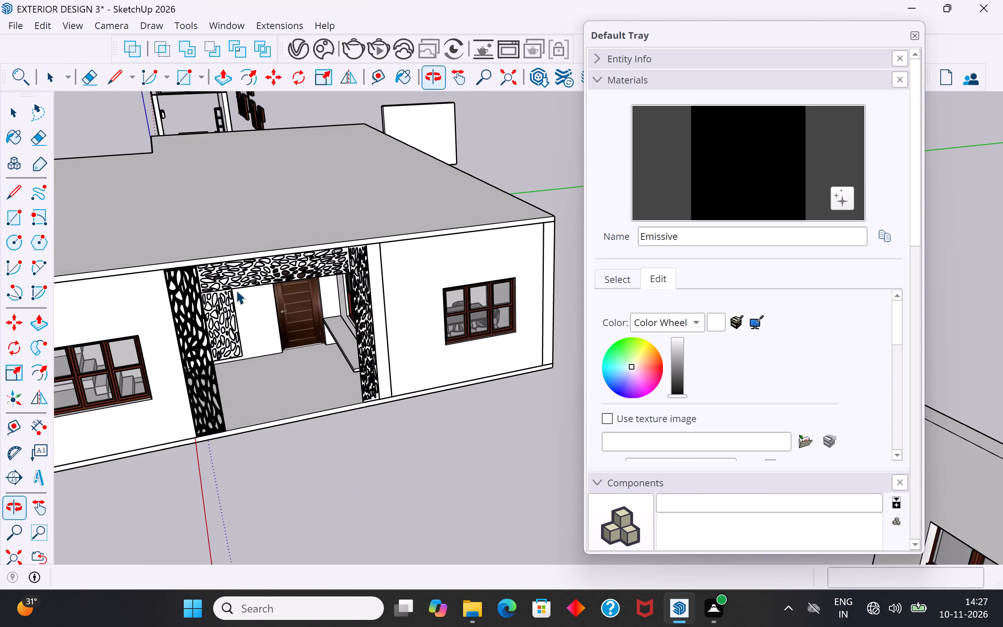
{"action": "scroll", "coordinate": [218, 284], "scroll_direction": "up", "scroll_amount": 20}
{"action": "triple_click", "coordinate": [218, 271]}
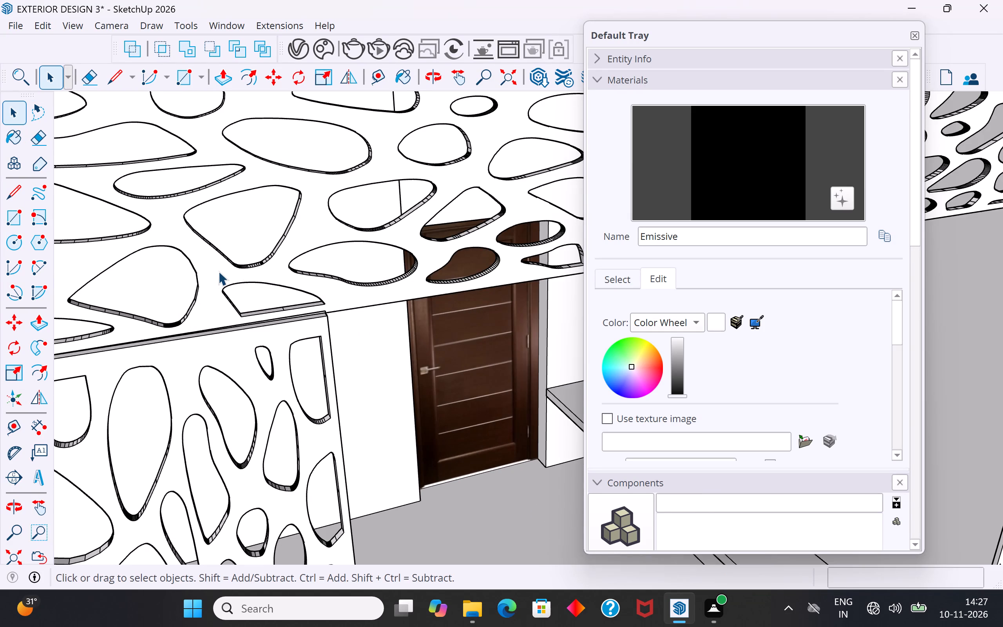
{"action": "left_click", "coordinate": [218, 271]}
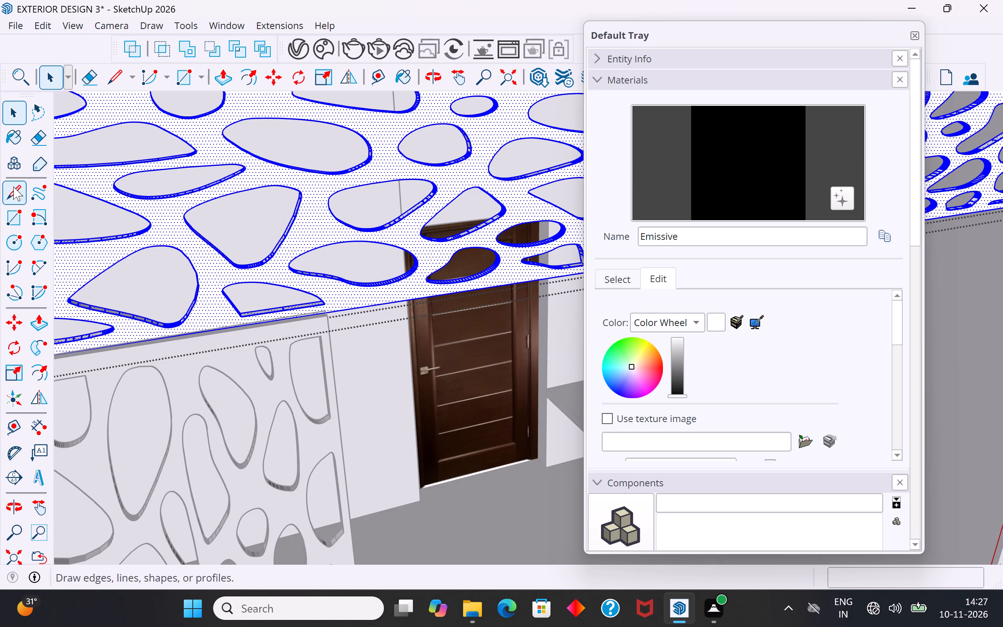
{"action": "left_click", "coordinate": [16, 140]}
{"action": "left_click", "coordinate": [325, 227]}
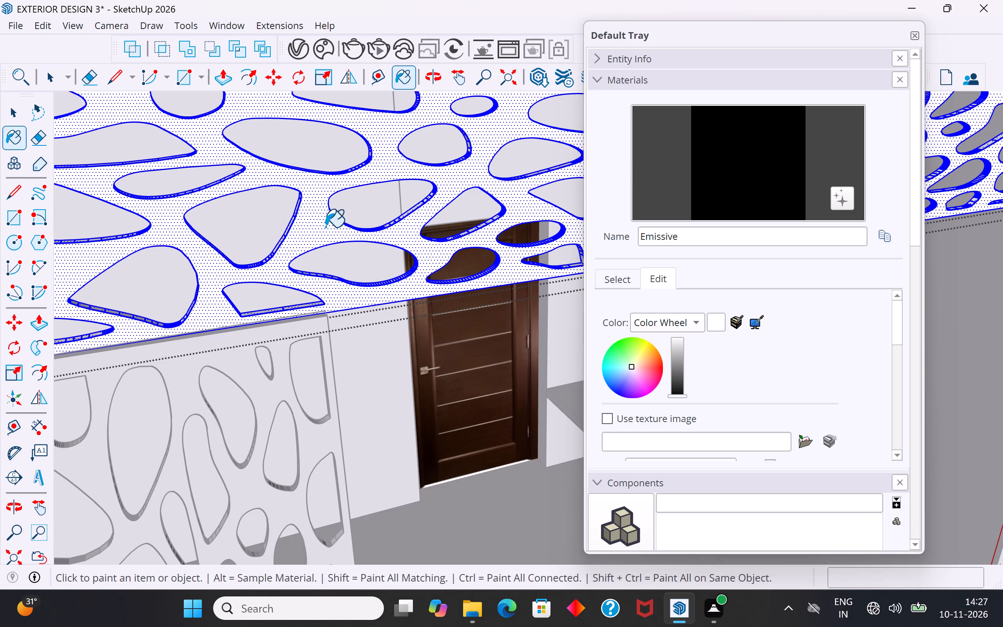
{"action": "double_click", "coordinate": [405, 238]}
{"action": "scroll", "coordinate": [307, 418], "scroll_direction": "down", "scroll_amount": 8}
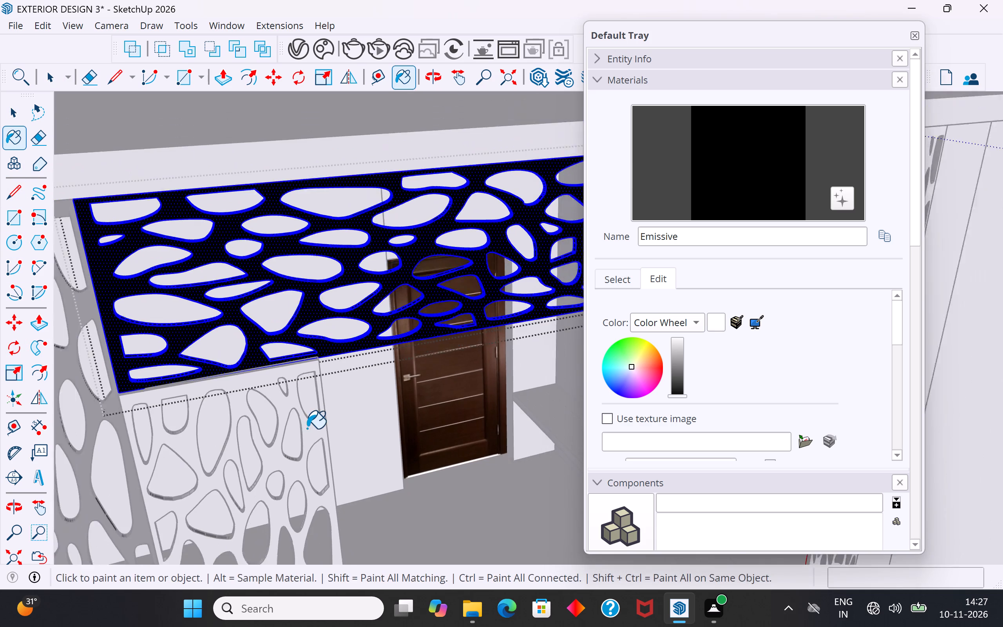
Leave the overhead pebble panel's group.
{"action": "scroll", "coordinate": [307, 428], "scroll_direction": "down", "scroll_amount": 1}
{"action": "left_click", "coordinate": [314, 440]}
{"action": "left_click", "coordinate": [20, 111]}
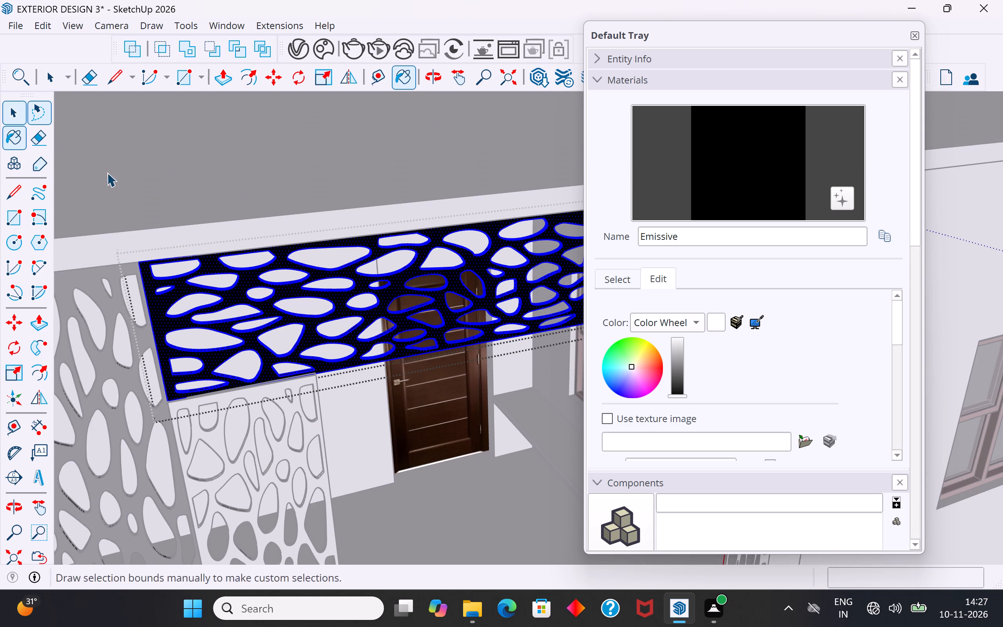
{"action": "scroll", "coordinate": [398, 425], "scroll_direction": "down", "scroll_amount": 11}
{"action": "left_click", "coordinate": [492, 546]}
Select all geometry inside the short hanging pebble panel, paint it with the black Emissive material, and leave its group.
{"action": "scroll", "coordinate": [510, 506], "scroll_direction": "up", "scroll_amount": 3}
{"action": "middle_click_drag", "start_coordinate": [510, 503], "coordinate": [502, 458]}
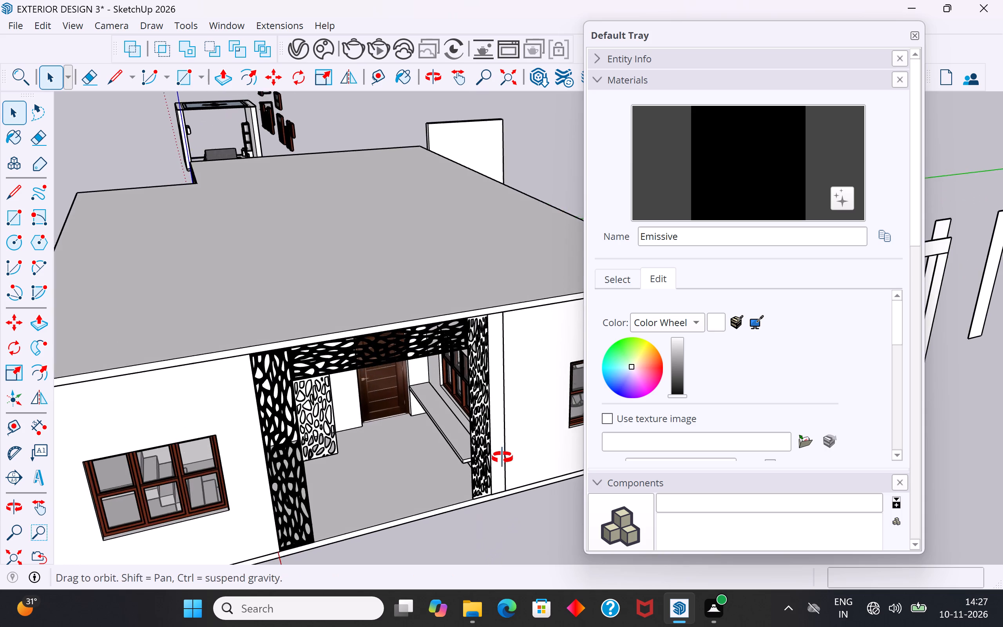
{"action": "middle_click_drag", "start_coordinate": [502, 458], "coordinate": [512, 440]}
{"action": "scroll", "coordinate": [289, 288], "scroll_direction": "up", "scroll_amount": 7}
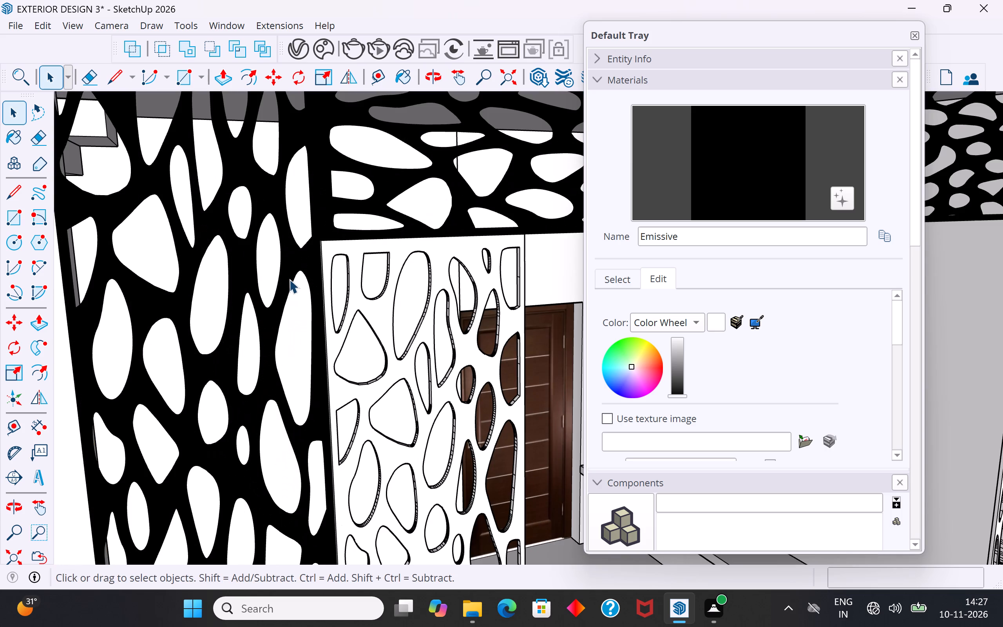
{"action": "scroll", "coordinate": [289, 279], "scroll_direction": "down", "scroll_amount": 4}
{"action": "scroll", "coordinate": [380, 308], "scroll_direction": "up", "scroll_amount": 4}
{"action": "triple_click", "coordinate": [333, 295]}
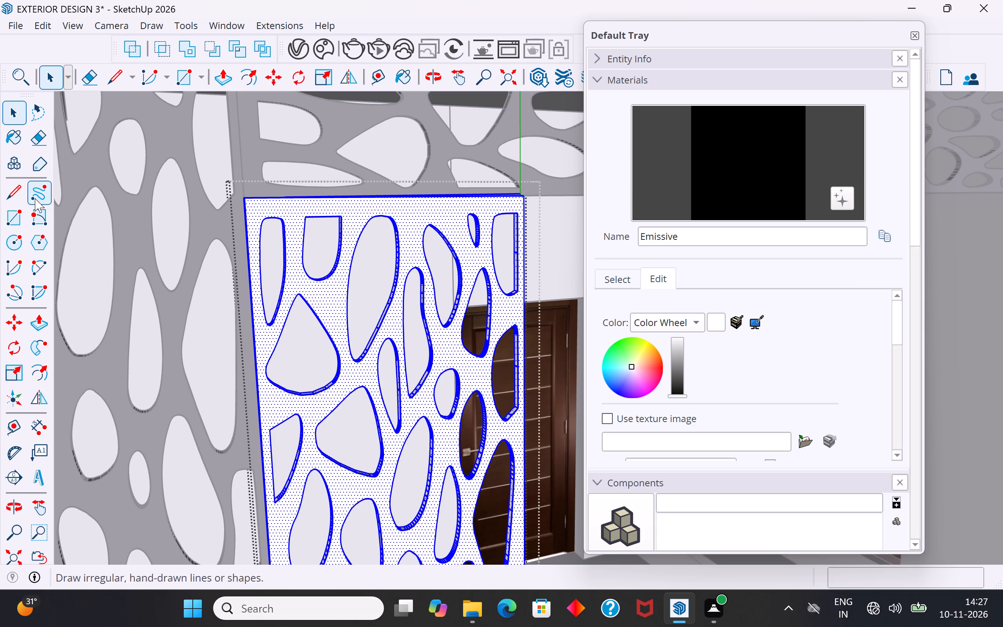
{"action": "left_click", "coordinate": [14, 124]}
{"action": "left_click", "coordinate": [19, 141]}
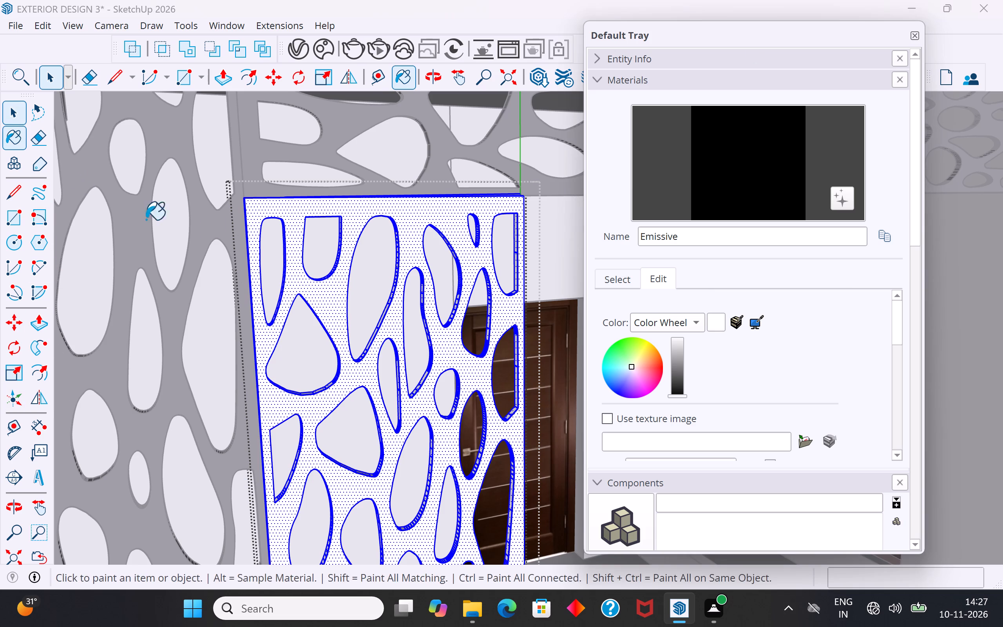
{"action": "left_click", "coordinate": [330, 282]}
{"action": "left_click", "coordinate": [330, 301]}
{"action": "middle_click_drag", "start_coordinate": [307, 352], "coordinate": [427, 391]}
{"action": "scroll", "coordinate": [374, 352], "scroll_direction": "down", "scroll_amount": 15}
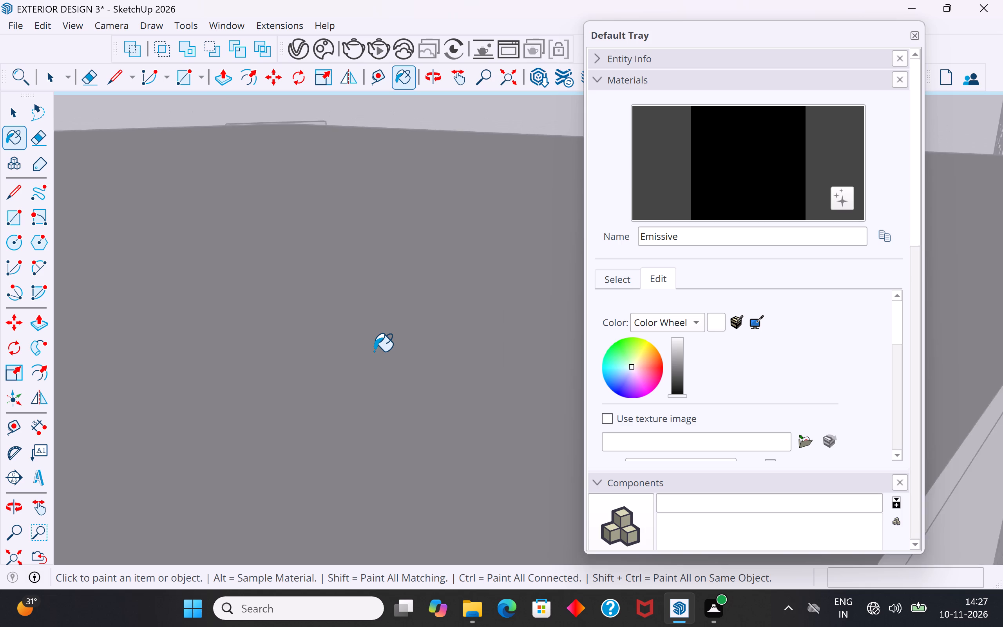
{"action": "scroll", "coordinate": [374, 351], "scroll_direction": "down", "scroll_amount": 20}
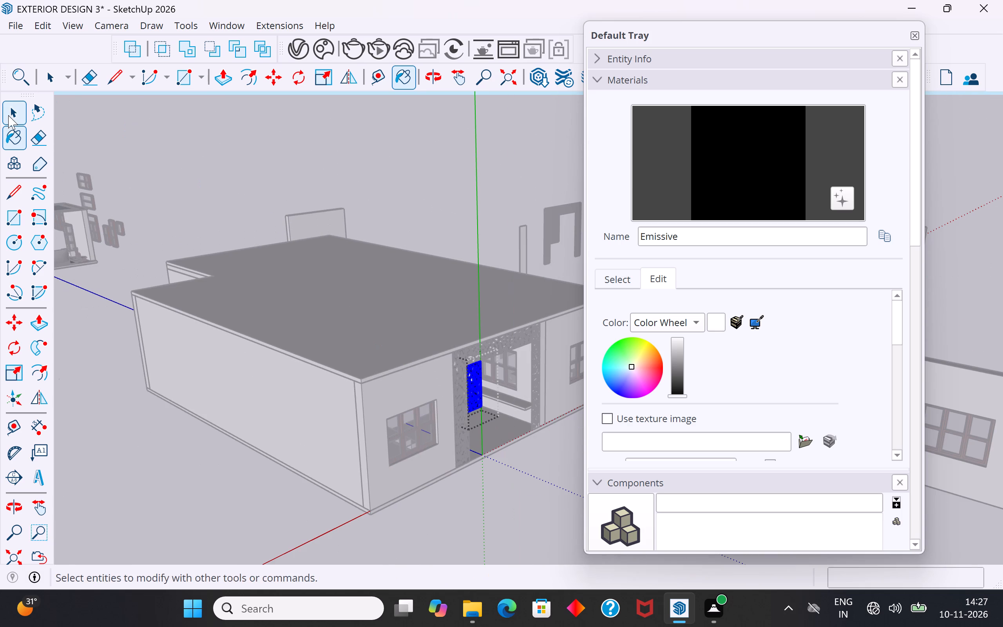
{"action": "left_click", "coordinate": [14, 114]}
{"action": "left_click", "coordinate": [177, 183]}
Paint the front face of the tall pillar pebble panel beside the window ledge with the black Emissive material, and leave its group.
{"action": "scroll", "coordinate": [552, 428], "scroll_direction": "up", "scroll_amount": 8}
{"action": "middle_click_drag", "start_coordinate": [531, 392], "coordinate": [454, 410]}
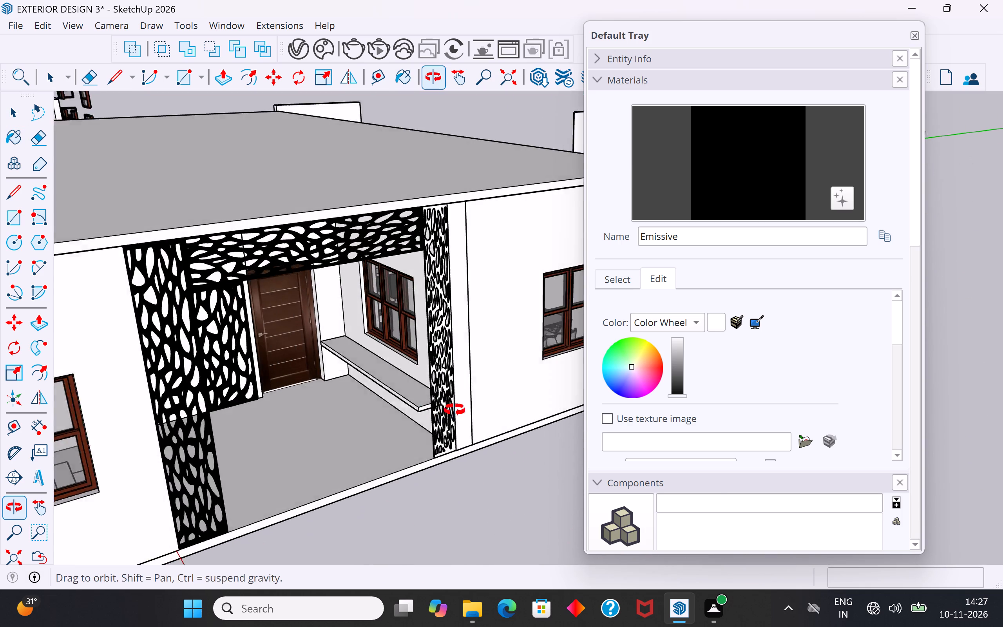
{"action": "middle_click_drag", "start_coordinate": [454, 410], "coordinate": [453, 410]}
{"action": "scroll", "coordinate": [396, 342], "scroll_direction": "up", "scroll_amount": 4}
{"action": "scroll", "coordinate": [421, 235], "scroll_direction": "up", "scroll_amount": 15}
{"action": "left_click", "coordinate": [440, 174]}
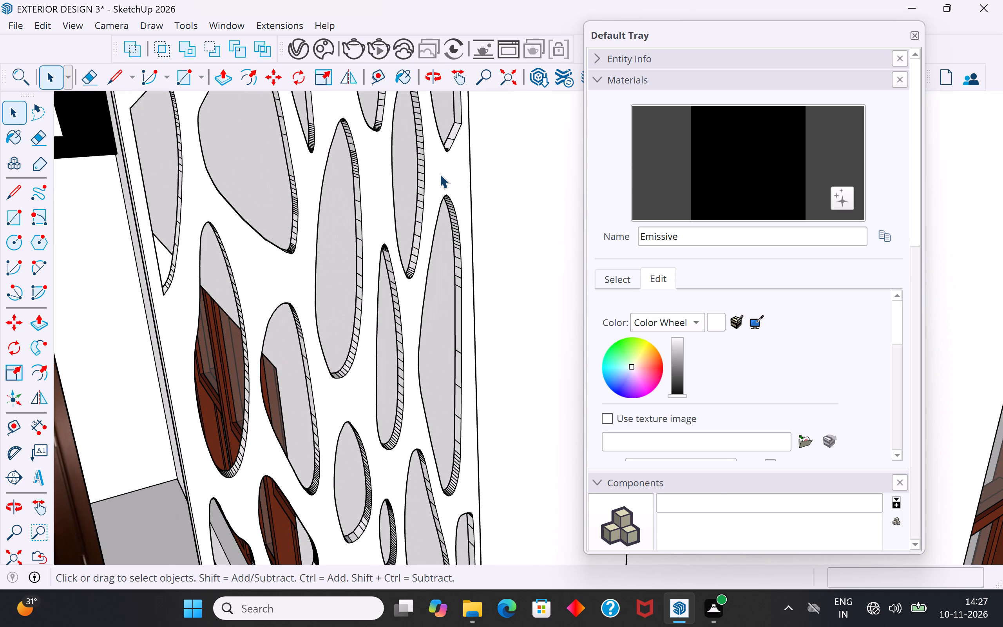
{"action": "double_click", "coordinate": [440, 174]}
{"action": "left_click", "coordinate": [440, 174]}
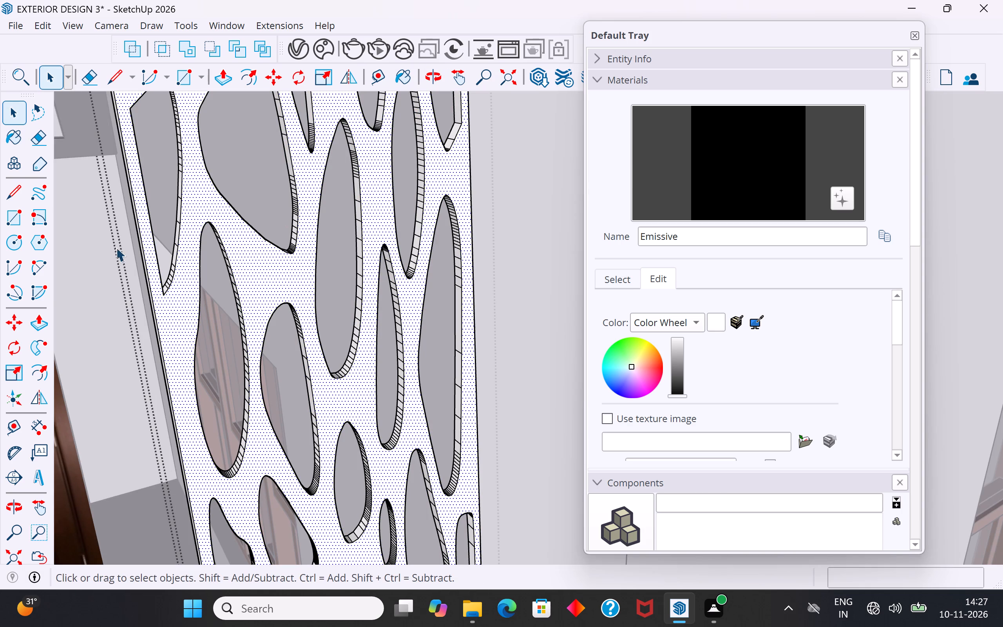
{"action": "left_click", "coordinate": [10, 137]}
{"action": "left_click", "coordinate": [454, 185]}
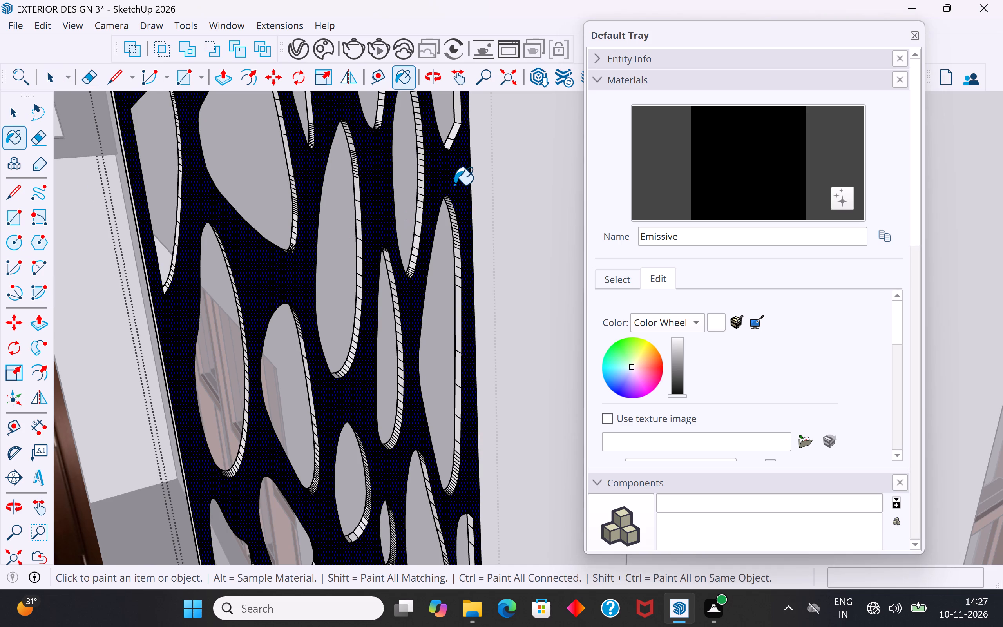
{"action": "scroll", "coordinate": [419, 231], "scroll_direction": "down", "scroll_amount": 20}
{"action": "scroll", "coordinate": [419, 231], "scroll_direction": "down", "scroll_amount": 11}
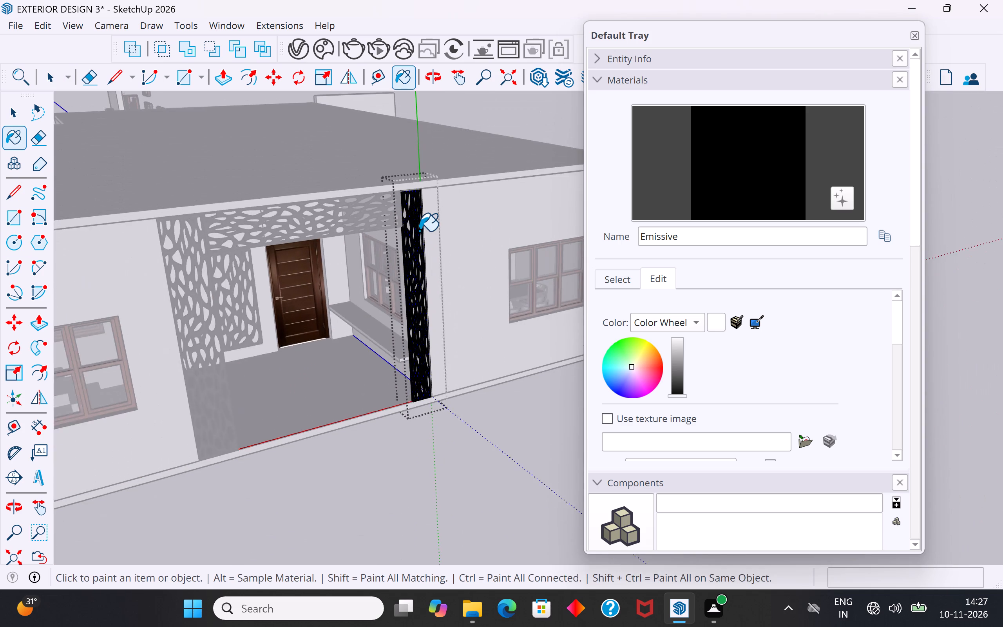
{"action": "left_click", "coordinate": [15, 115]}
{"action": "left_click", "coordinate": [388, 447]}
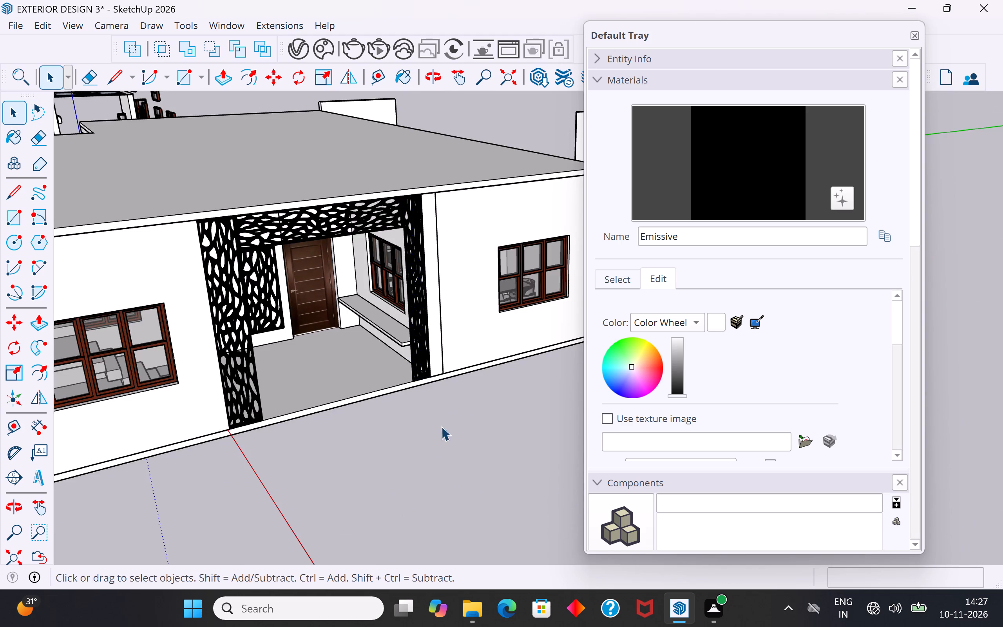
Examine the pebble panels around the porch opening and the ledge below the porch window.
{"action": "middle_click_drag", "start_coordinate": [441, 426], "coordinate": [378, 411]}
{"action": "scroll", "coordinate": [392, 432], "scroll_direction": "down", "scroll_amount": 5}
{"action": "middle_click_drag", "start_coordinate": [331, 427], "coordinate": [293, 427]}
{"action": "scroll", "coordinate": [274, 270], "scroll_direction": "up", "scroll_amount": 2}
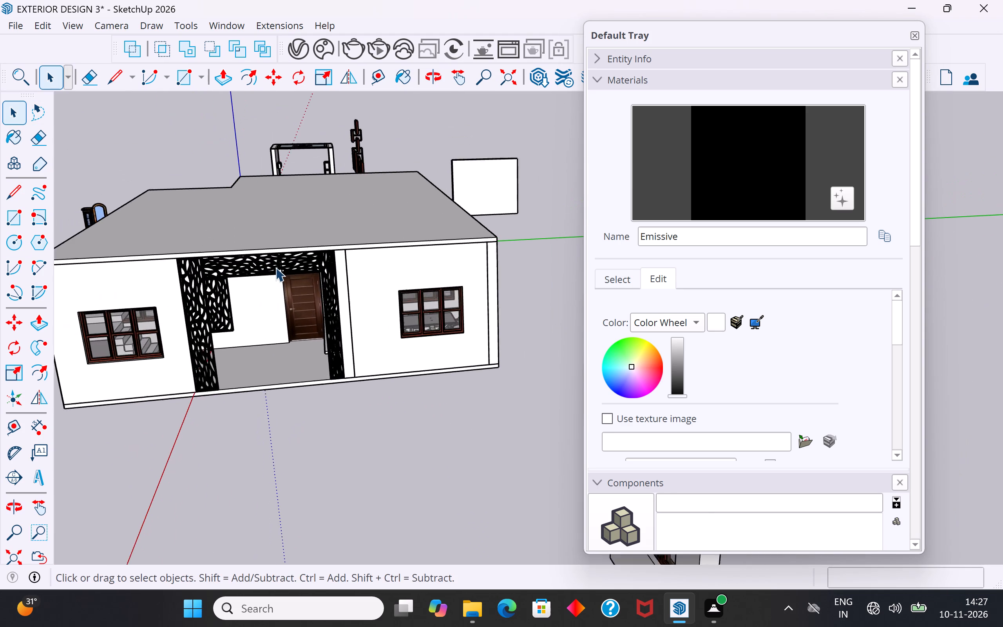
{"action": "scroll", "coordinate": [275, 267], "scroll_direction": "up", "scroll_amount": 7}
{"action": "middle_click_drag", "start_coordinate": [350, 356], "coordinate": [391, 367]}
{"action": "scroll", "coordinate": [398, 400], "scroll_direction": "up", "scroll_amount": 8}
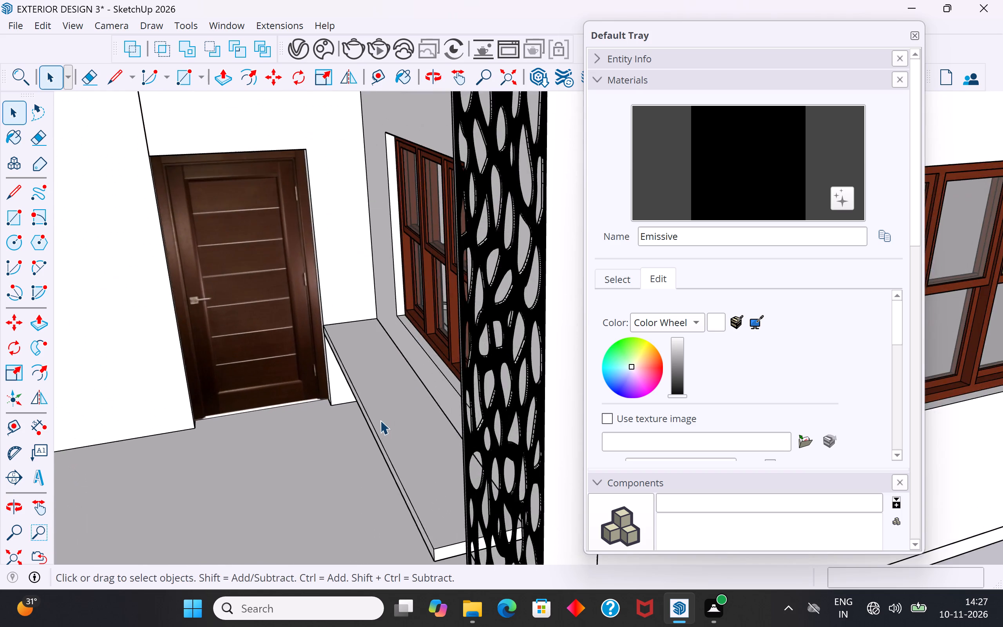
{"action": "middle_click_drag", "start_coordinate": [382, 421], "coordinate": [454, 380]}
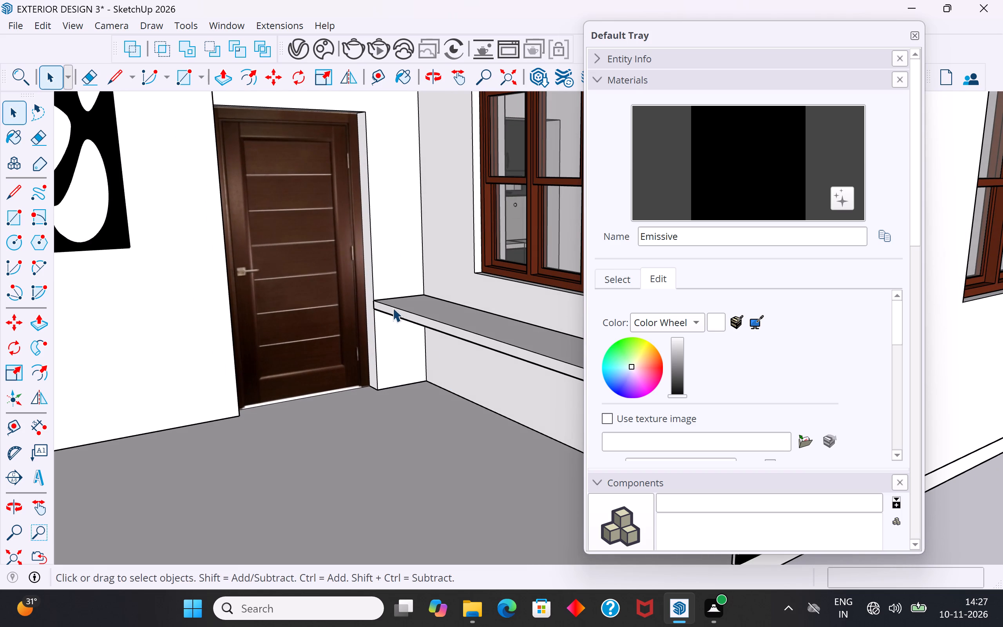
{"action": "middle_click_drag", "start_coordinate": [393, 308], "coordinate": [425, 327]}
{"action": "scroll", "coordinate": [487, 434], "scroll_direction": "up", "scroll_amount": 3}
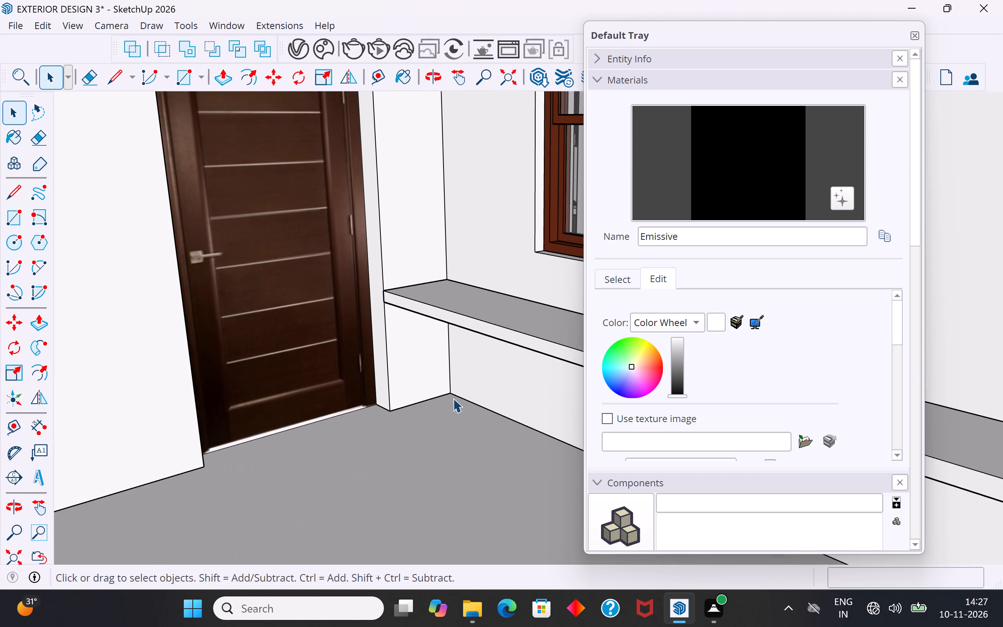
{"action": "scroll", "coordinate": [402, 287], "scroll_direction": "up", "scroll_amount": 9}
{"action": "middle_click_drag", "start_coordinate": [409, 343], "coordinate": [500, 348]}
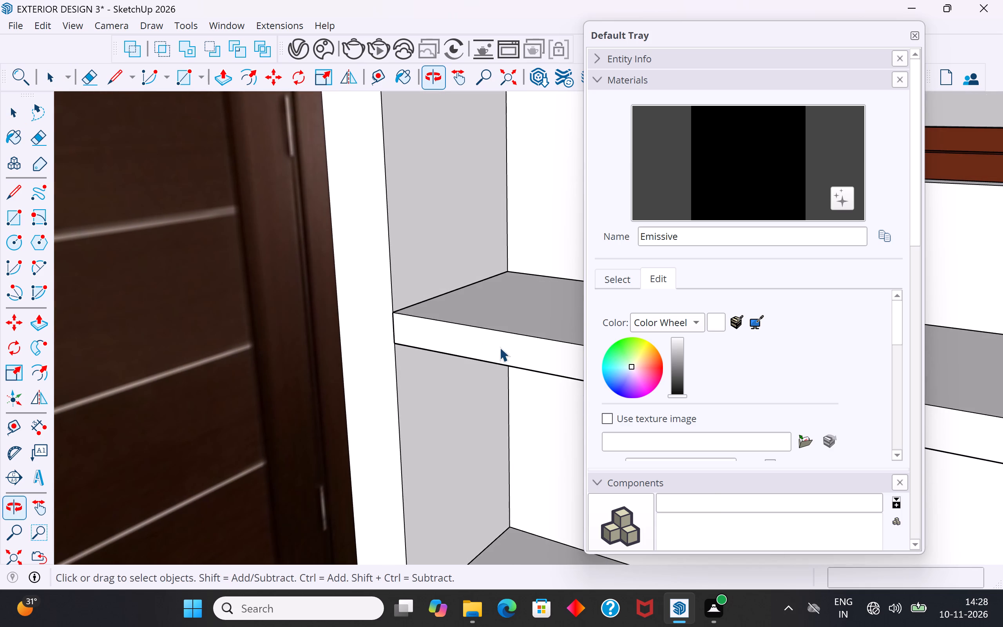
Close the Default Tray and shorten the ledge below the porch window from both ends, scaling the pillar-side end to about 0.95.
{"action": "left_click", "coordinate": [500, 347]}
{"action": "left_click", "coordinate": [910, 34]}
{"action": "middle_click_drag", "start_coordinate": [690, 287], "coordinate": [732, 294]}
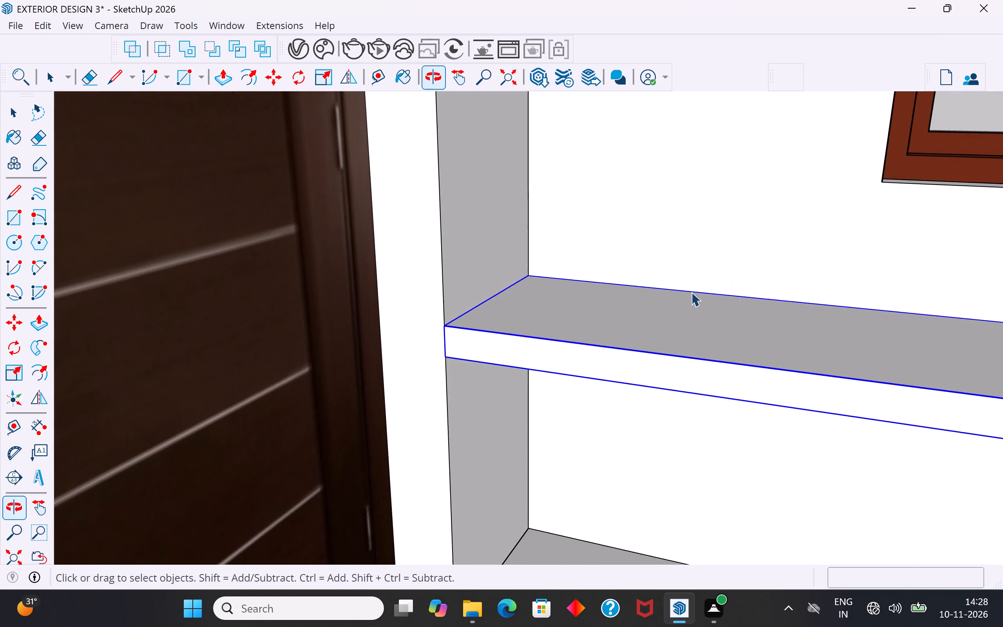
{"action": "scroll", "coordinate": [524, 302], "scroll_direction": "down", "scroll_amount": 10}
{"action": "middle_click_drag", "start_coordinate": [532, 326], "coordinate": [622, 345]}
{"action": "scroll", "coordinate": [547, 332], "scroll_direction": "down", "scroll_amount": 3}
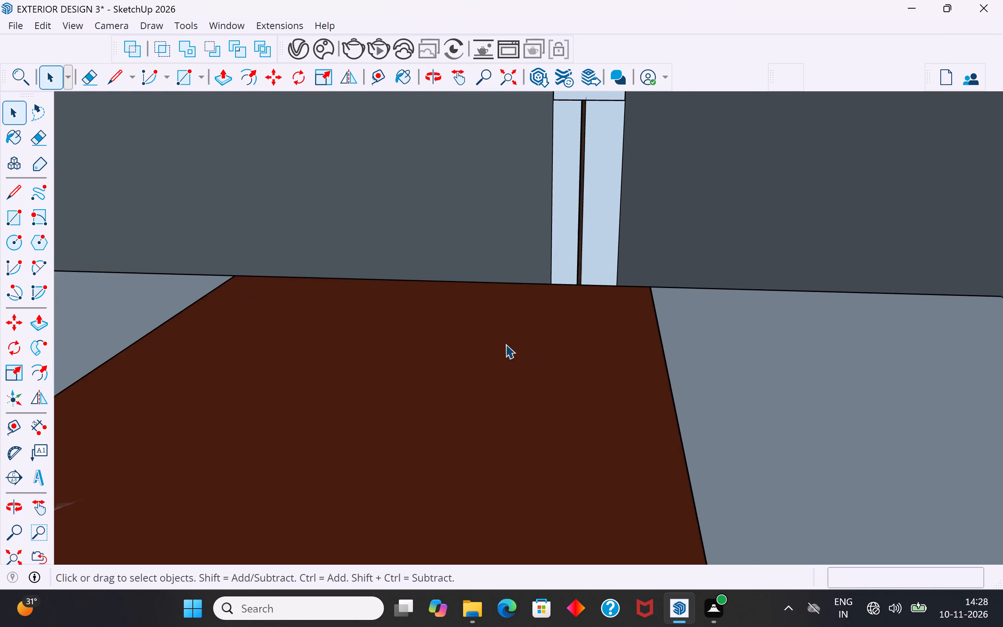
{"action": "scroll", "coordinate": [505, 344], "scroll_direction": "down", "scroll_amount": 20}
{"action": "scroll", "coordinate": [505, 344], "scroll_direction": "down", "scroll_amount": 1}
{"action": "scroll", "coordinate": [435, 295], "scroll_direction": "down", "scroll_amount": 3}
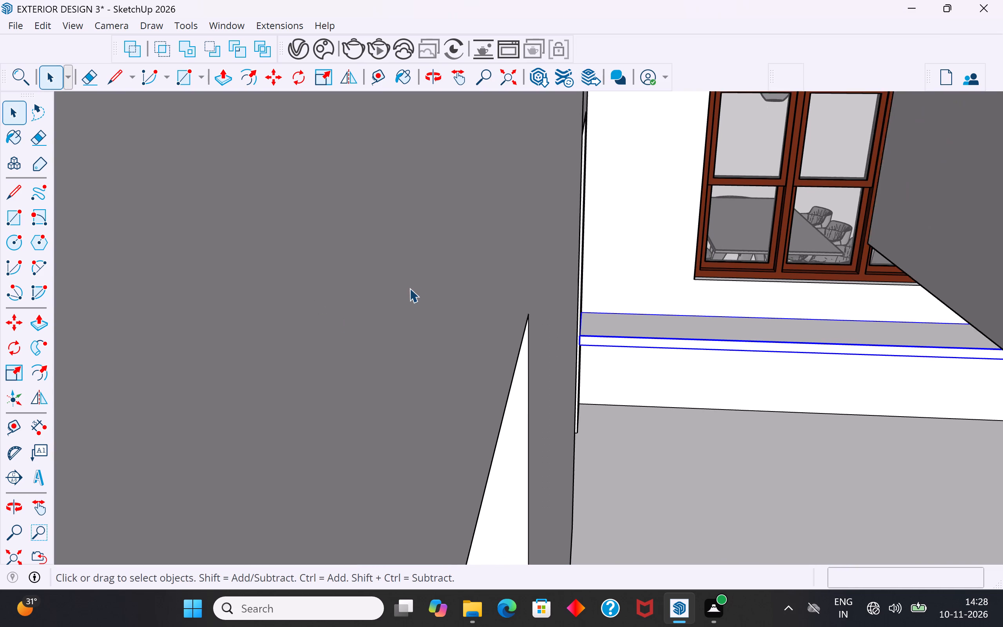
{"action": "scroll", "coordinate": [409, 288], "scroll_direction": "down", "scroll_amount": 3}
{"action": "middle_click_drag", "start_coordinate": [761, 357], "coordinate": [724, 321]}
{"action": "scroll", "coordinate": [789, 306], "scroll_direction": "up", "scroll_amount": 1}
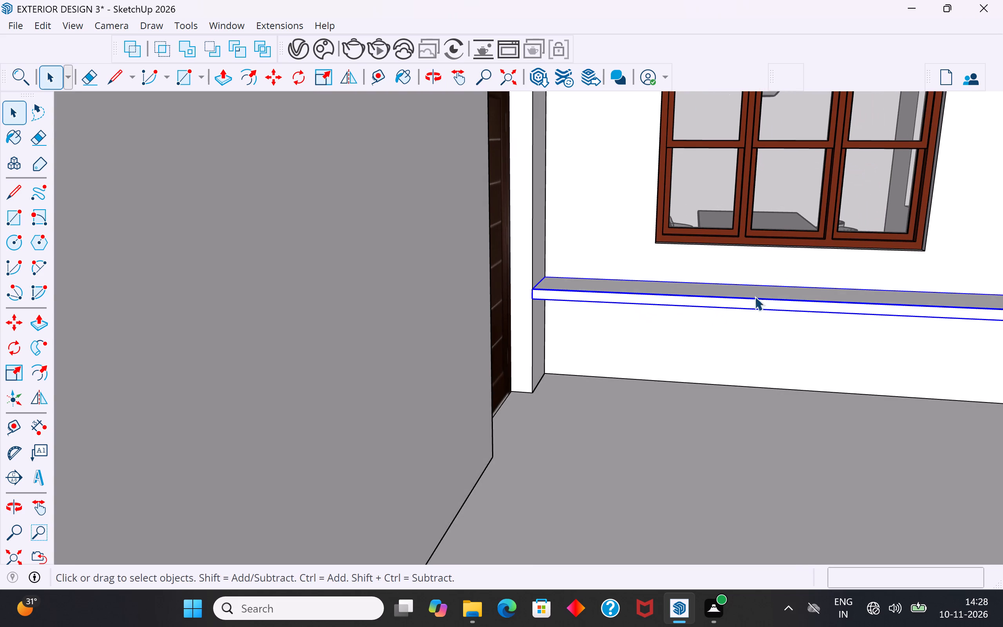
{"action": "scroll", "coordinate": [488, 247], "scroll_direction": "down", "scroll_amount": 3}
{"action": "scroll", "coordinate": [454, 280], "scroll_direction": "down", "scroll_amount": 7}
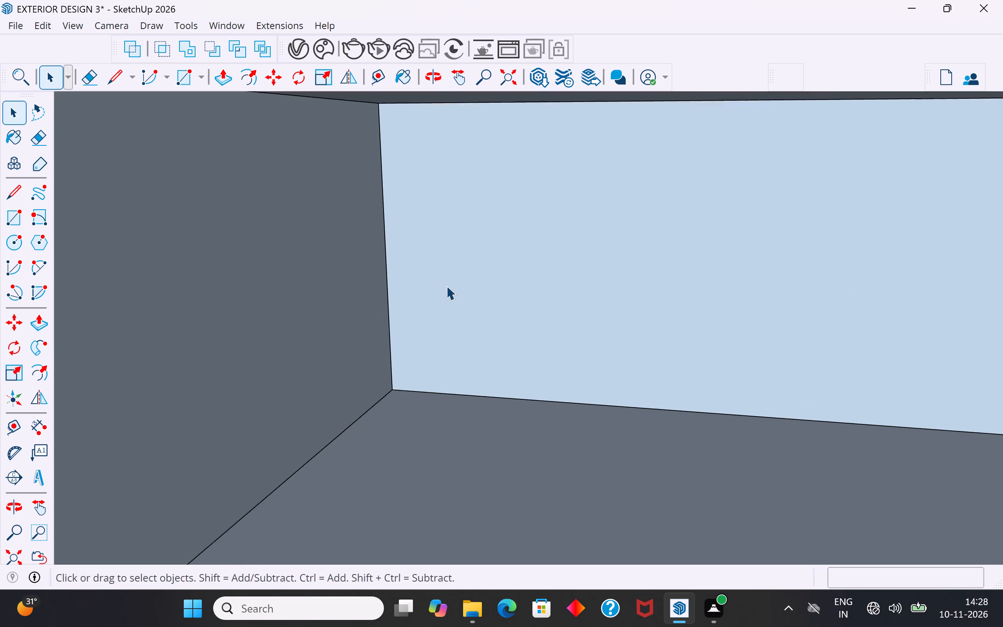
{"action": "scroll", "coordinate": [446, 286], "scroll_direction": "down", "scroll_amount": 12}
{"action": "middle_click_drag", "start_coordinate": [645, 240], "coordinate": [646, 278]}
{"action": "scroll", "coordinate": [607, 375], "scroll_direction": "down", "scroll_amount": 5}
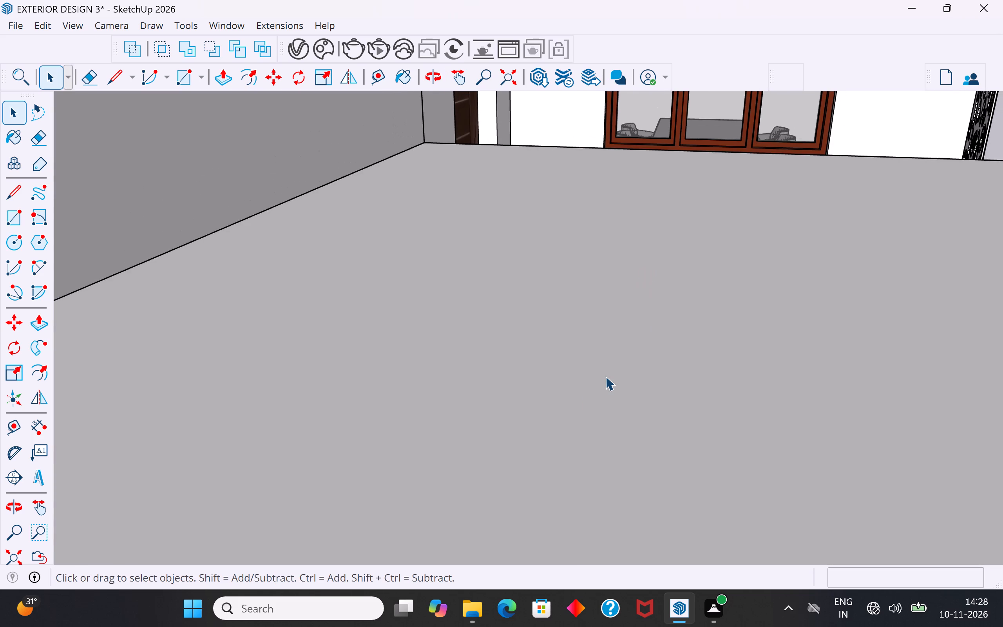
{"action": "scroll", "coordinate": [605, 376], "scroll_direction": "down", "scroll_amount": 8}
{"action": "scroll", "coordinate": [877, 96], "scroll_direction": "up", "scroll_amount": 3}
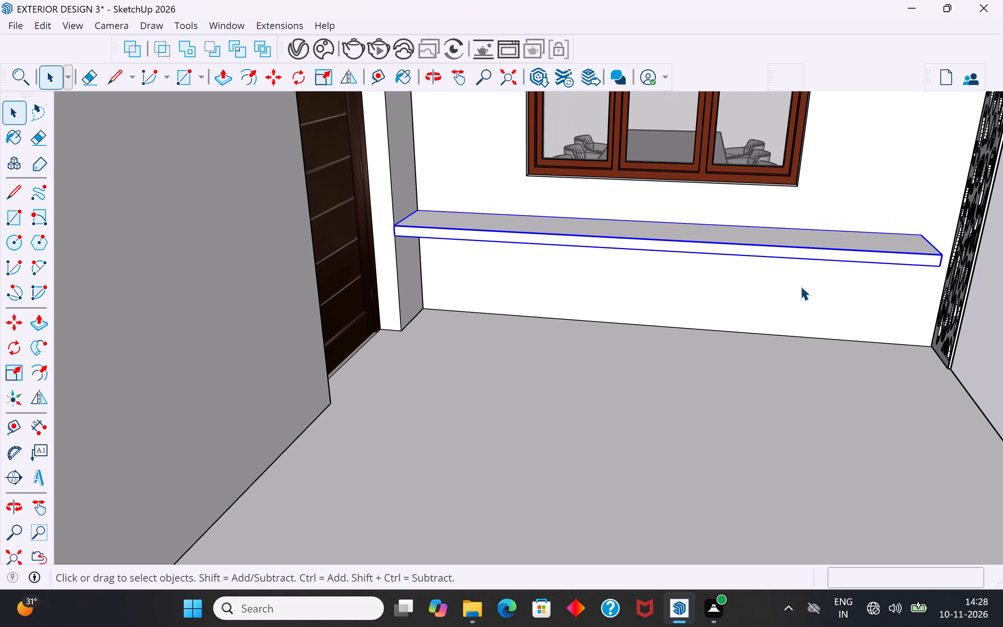
{"action": "key", "text": "s"}
{"action": "scroll", "coordinate": [941, 254], "scroll_direction": "up", "scroll_amount": 4}
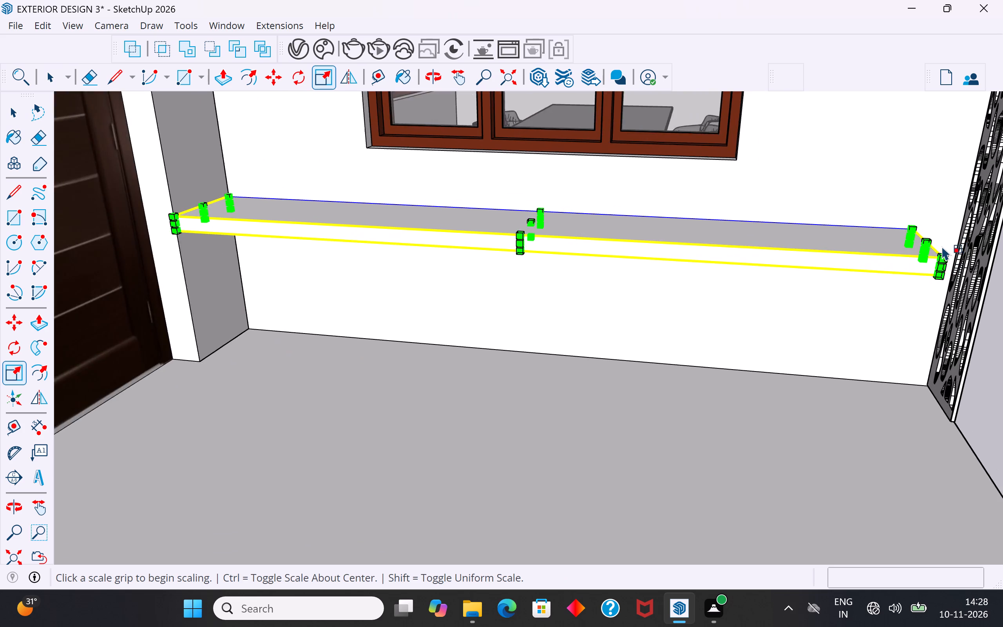
{"action": "scroll", "coordinate": [941, 246], "scroll_direction": "up", "scroll_amount": 4}
{"action": "left_click", "coordinate": [923, 252]}
{"action": "left_click", "coordinate": [865, 252]}
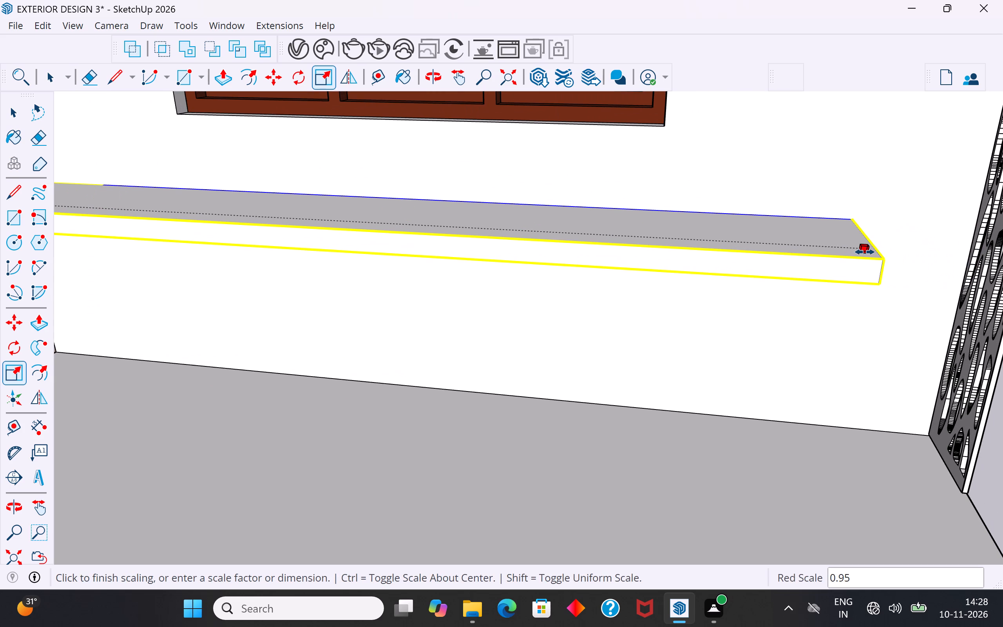
{"action": "scroll", "coordinate": [962, 265], "scroll_direction": "down", "scroll_amount": 2}
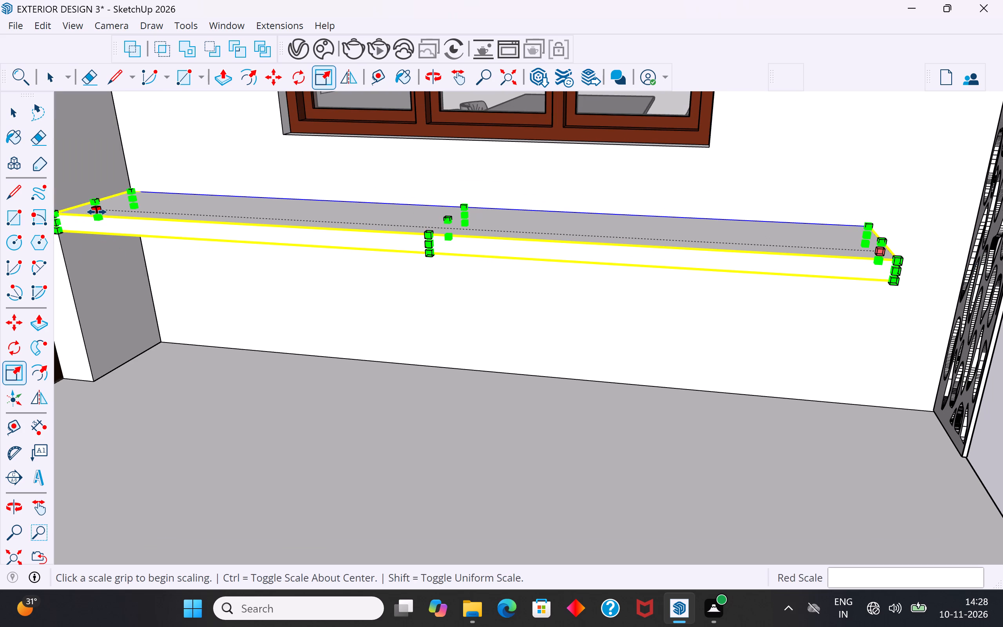
{"action": "left_click", "coordinate": [97, 212]}
{"action": "left_click", "coordinate": [197, 235]}
Scale the ledge's front side outward from the wall so the ledge is slightly deeper.
{"action": "middle_click_drag", "start_coordinate": [395, 375], "coordinate": [454, 415]}
{"action": "scroll", "coordinate": [448, 406], "scroll_direction": "down", "scroll_amount": 1}
{"action": "scroll", "coordinate": [588, 335], "scroll_direction": "up", "scroll_amount": 4}
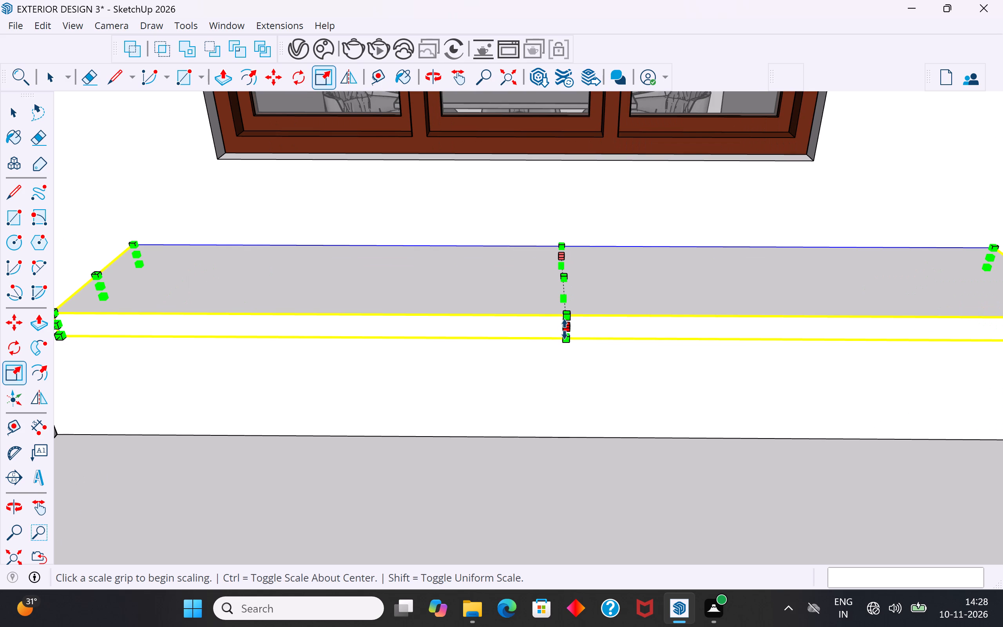
{"action": "left_click", "coordinate": [565, 329]}
{"action": "left_click", "coordinate": [564, 348]}
{"action": "scroll", "coordinate": [553, 342], "scroll_direction": "down", "scroll_amount": 2}
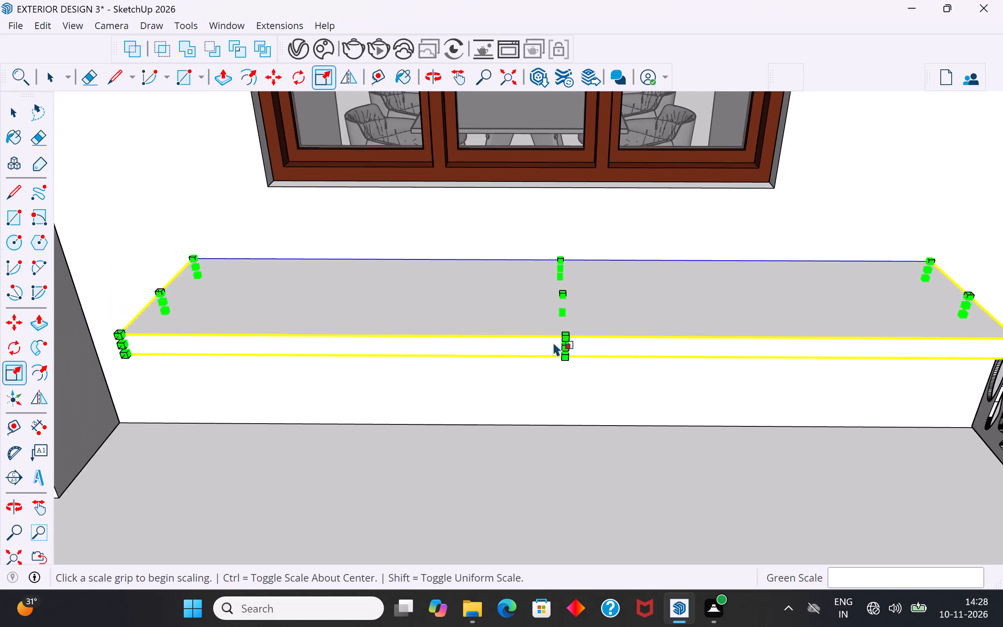
{"action": "scroll", "coordinate": [553, 342], "scroll_direction": "down", "scroll_amount": 3}
{"action": "middle_click_drag", "start_coordinate": [614, 380], "coordinate": [615, 442]}
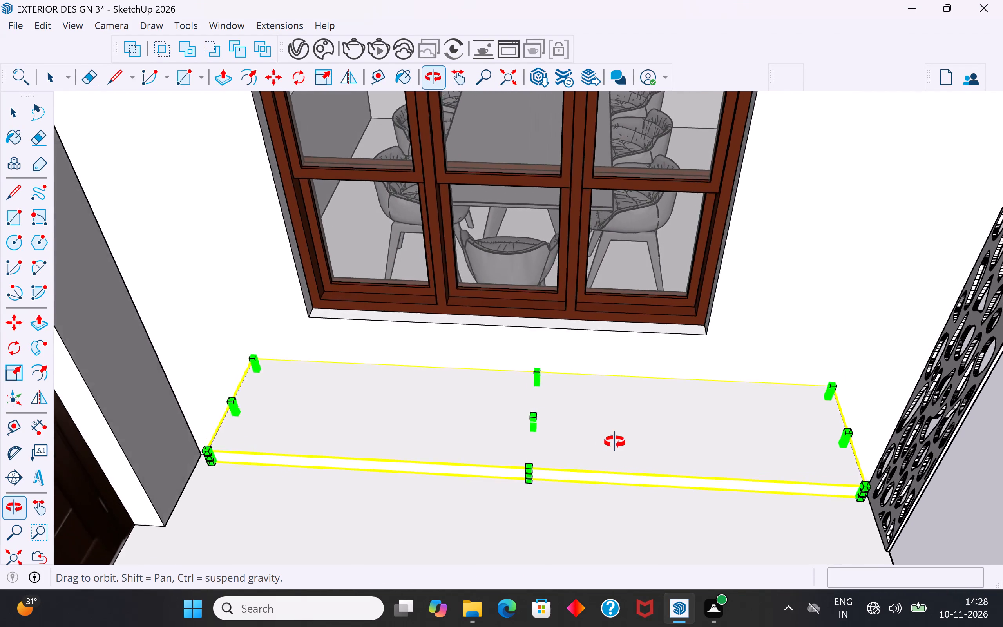
{"action": "middle_click_drag", "start_coordinate": [615, 442], "coordinate": [618, 442]}
{"action": "scroll", "coordinate": [432, 377], "scroll_direction": "down", "scroll_amount": 4}
{"action": "left_click", "coordinate": [25, 114]}
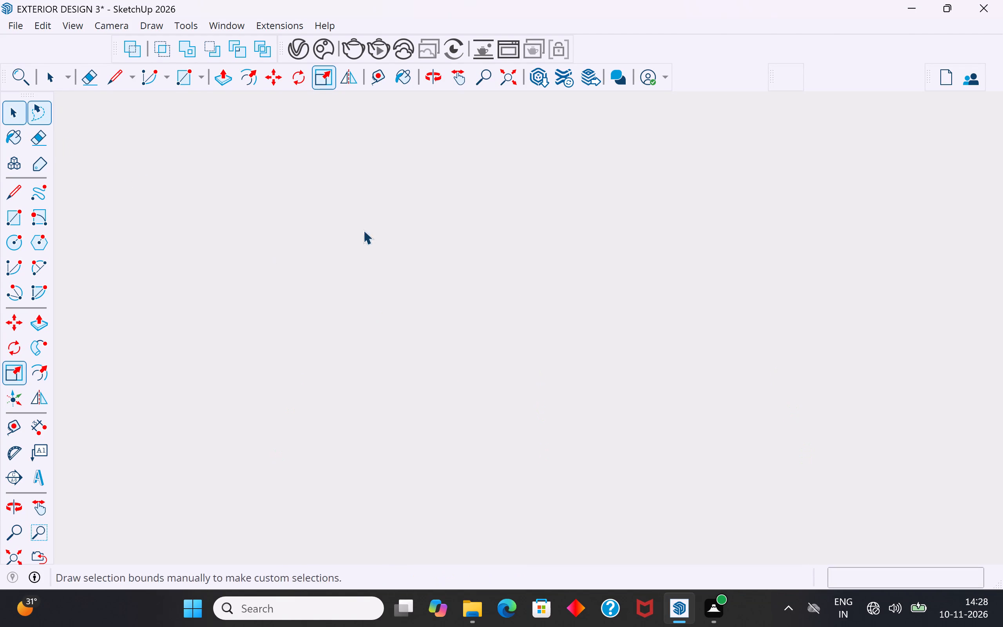
Clear the selection and examine the whole model and the house's other exterior walls.
{"action": "scroll", "coordinate": [510, 282], "scroll_direction": "down", "scroll_amount": 13}
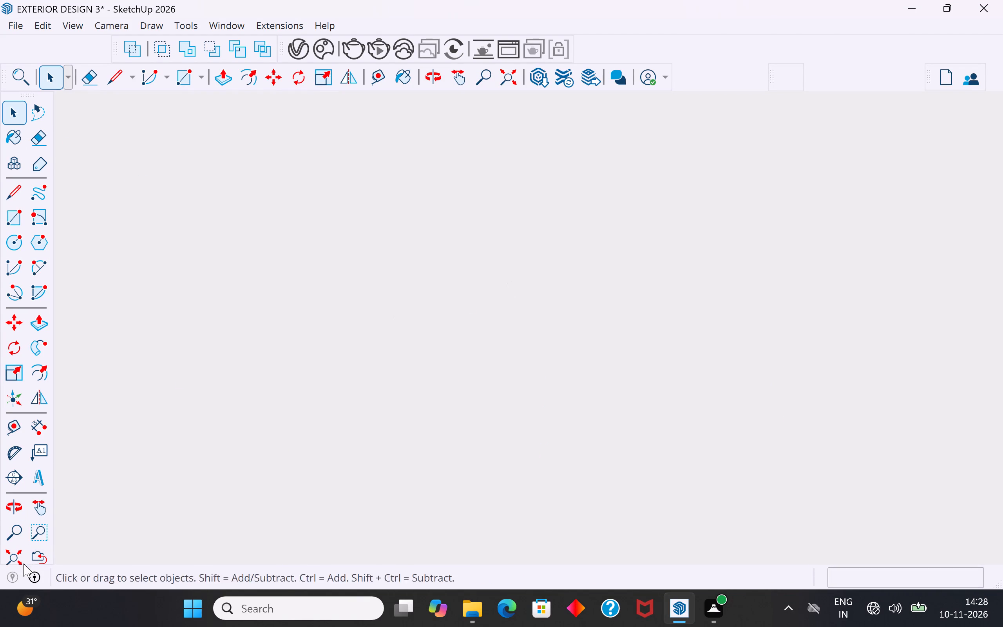
{"action": "left_click", "coordinate": [20, 561]}
{"action": "scroll", "coordinate": [356, 350], "scroll_direction": "down", "scroll_amount": 4}
{"action": "left_click", "coordinate": [538, 515]}
{"action": "scroll", "coordinate": [521, 472], "scroll_direction": "up", "scroll_amount": 1}
{"action": "middle_click_drag", "start_coordinate": [521, 471], "coordinate": [668, 370]}
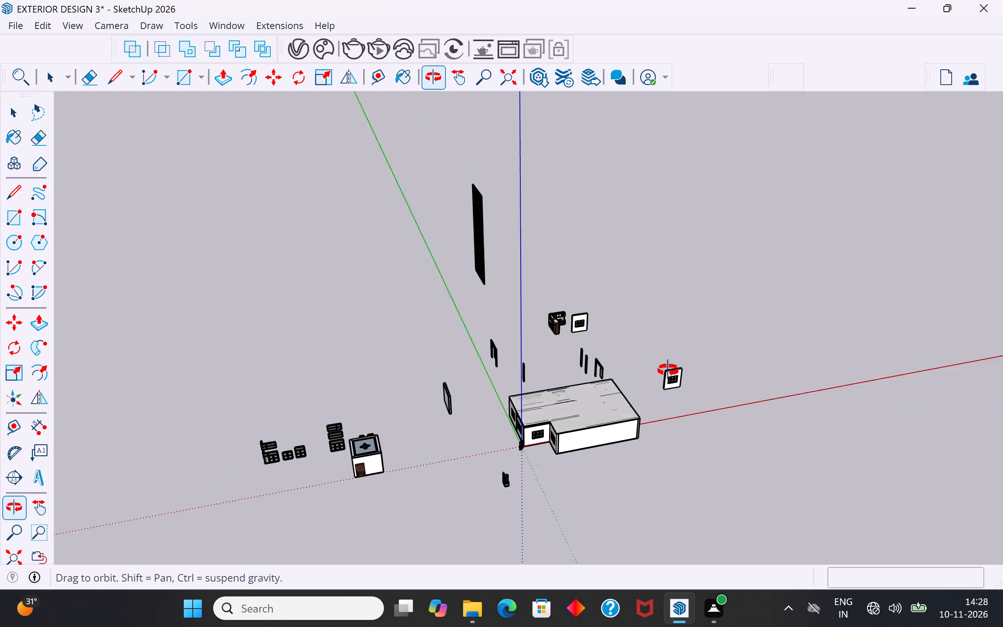
{"action": "middle_click_drag", "start_coordinate": [668, 370], "coordinate": [737, 324]}
{"action": "scroll", "coordinate": [576, 411], "scroll_direction": "up", "scroll_amount": 11}
{"action": "middle_click_drag", "start_coordinate": [576, 411], "coordinate": [920, 420]}
{"action": "scroll", "coordinate": [683, 352], "scroll_direction": "up", "scroll_amount": 5}
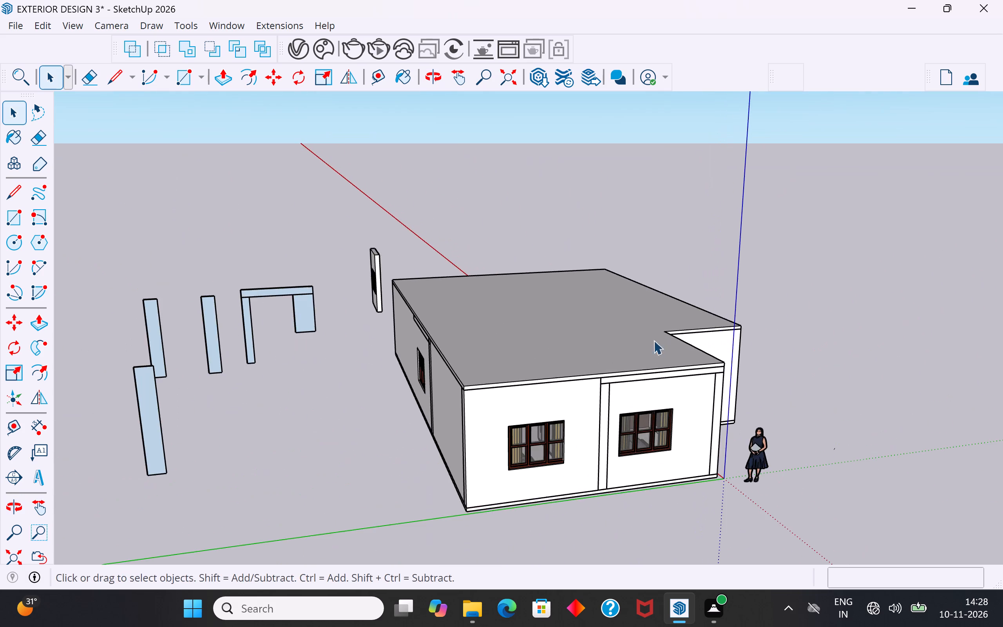
Examine the house's front facade and the pebble-cut panels around the porch opening from several angles.
{"action": "middle_click_drag", "start_coordinate": [519, 383], "coordinate": [897, 362]}
{"action": "middle_click_drag", "start_coordinate": [268, 425], "coordinate": [718, 415]}
{"action": "middle_click_drag", "start_coordinate": [276, 427], "coordinate": [355, 416]}
{"action": "scroll", "coordinate": [523, 399], "scroll_direction": "up", "scroll_amount": 3}
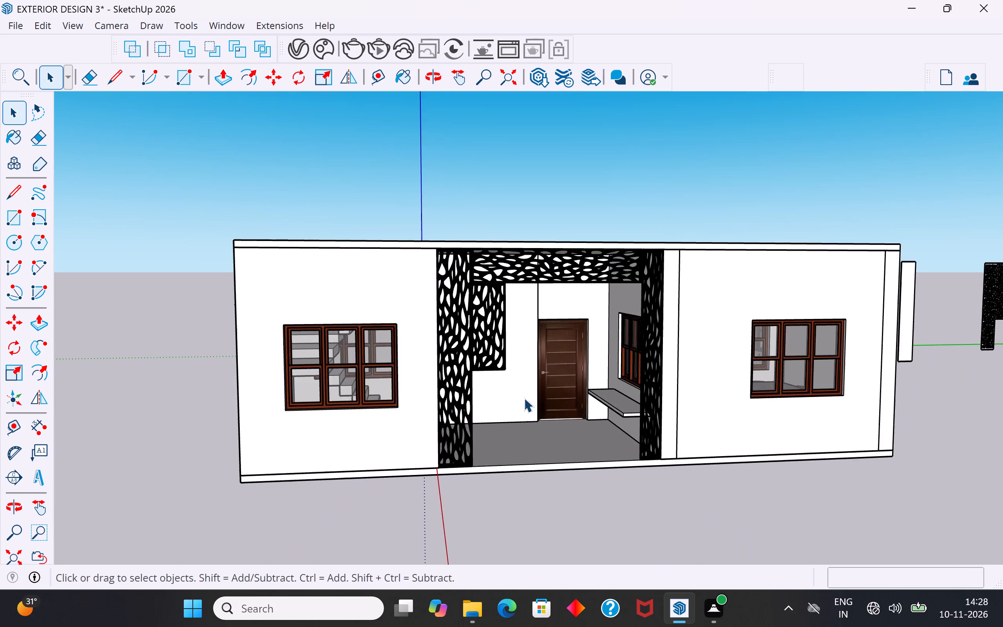
{"action": "scroll", "coordinate": [524, 398], "scroll_direction": "up", "scroll_amount": 5}
{"action": "middle_click_drag", "start_coordinate": [636, 427], "coordinate": [587, 471]}
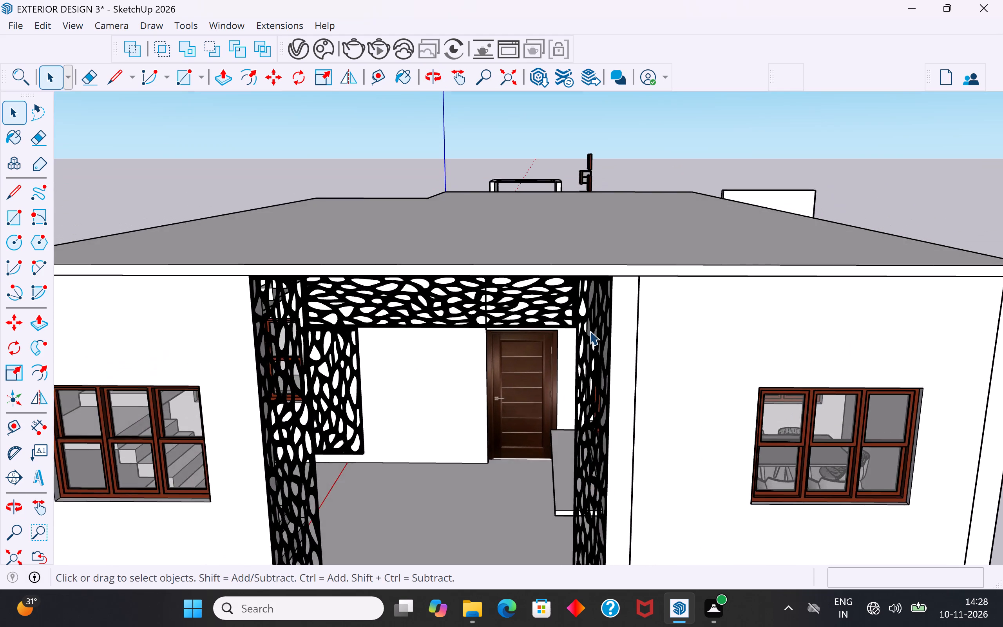
{"action": "scroll", "coordinate": [592, 307], "scroll_direction": "up", "scroll_amount": 5}
{"action": "scroll", "coordinate": [501, 305], "scroll_direction": "up", "scroll_amount": 4}
{"action": "middle_click_drag", "start_coordinate": [509, 291], "coordinate": [672, 365]}
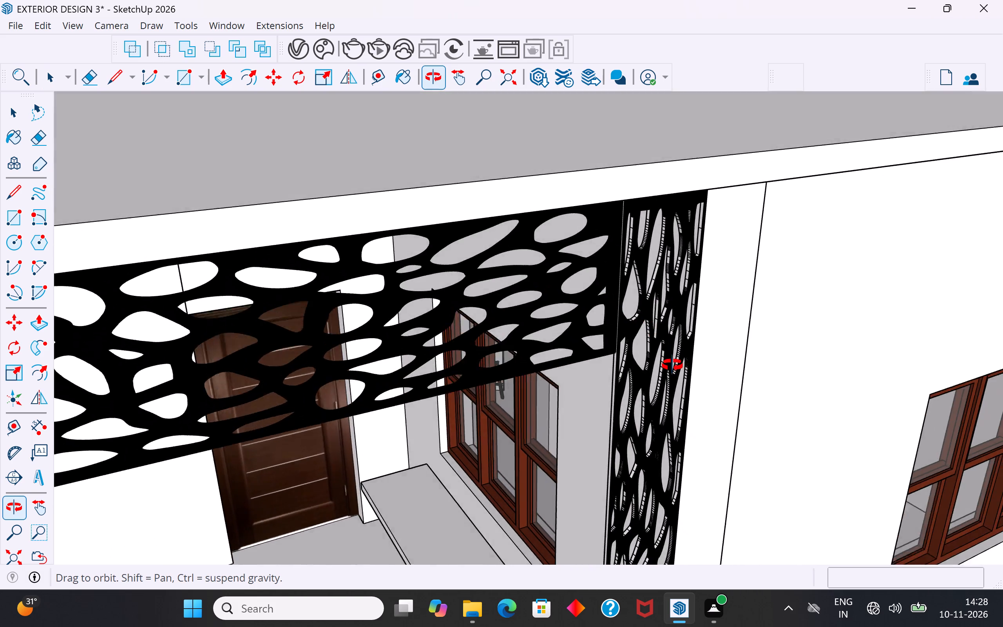
{"action": "middle_click_drag", "start_coordinate": [672, 365], "coordinate": [440, 465]}
{"action": "scroll", "coordinate": [530, 313], "scroll_direction": "down", "scroll_amount": 13}
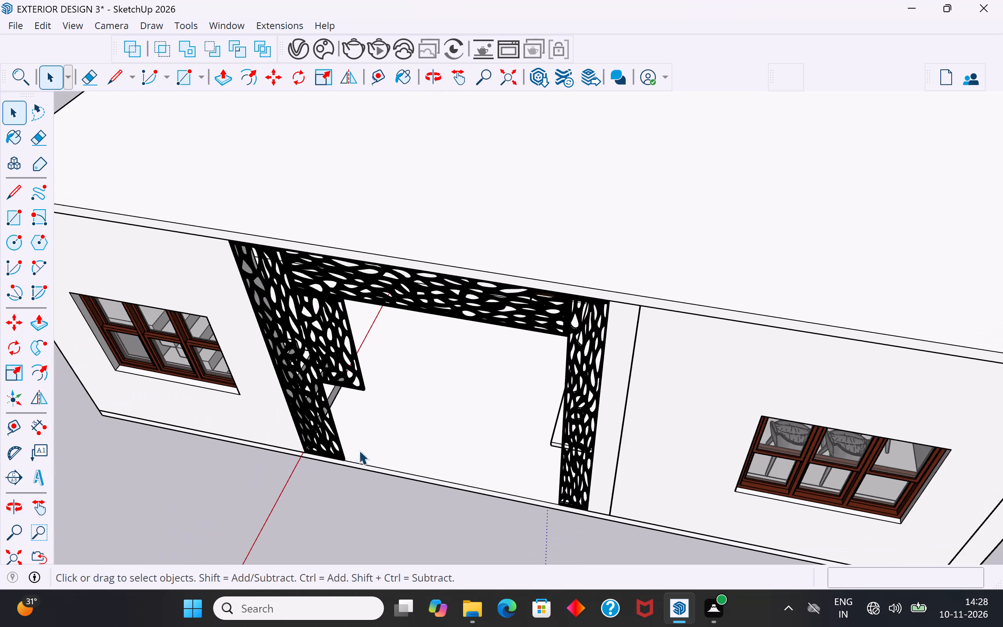
{"action": "middle_click_drag", "start_coordinate": [374, 428], "coordinate": [453, 285]}
{"action": "left_click", "coordinate": [429, 451]}
{"action": "middle_click_drag", "start_coordinate": [477, 366], "coordinate": [307, 331]}
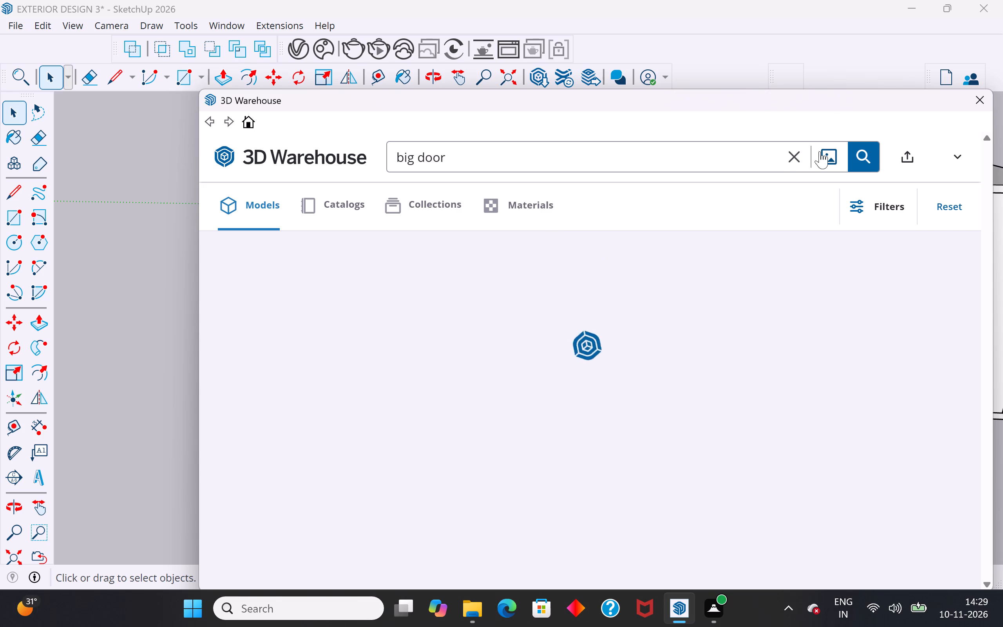
Replace the previous 3D Warehouse query and search for "big flower vase".
{"action": "left_click", "coordinate": [793, 152]}
{"action": "left_click", "coordinate": [643, 161]}
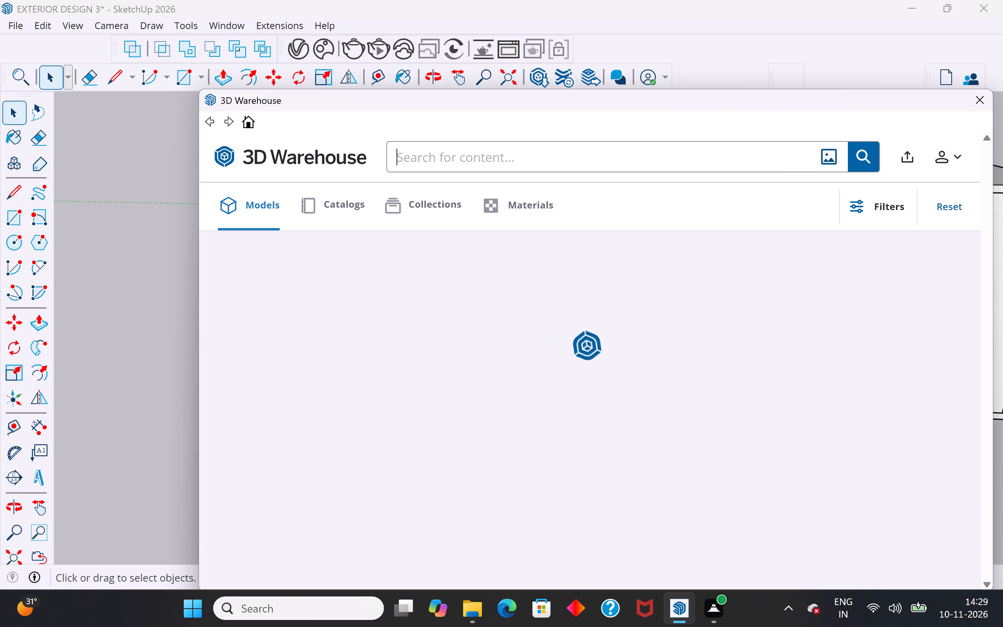
{"action": "type", "text": "flower"}
{"action": "key", "text": "space"}
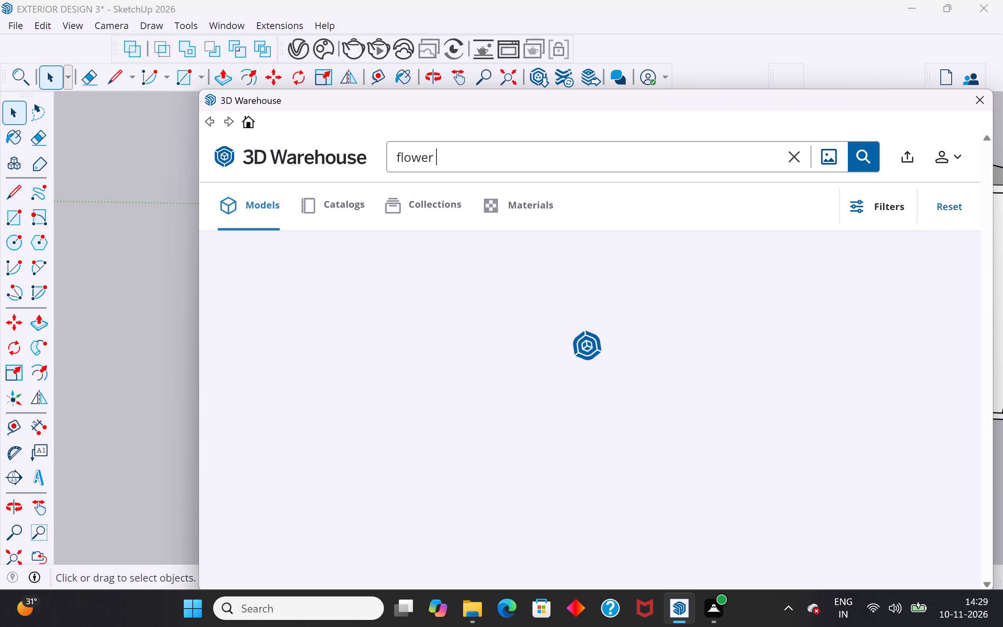
{"action": "type", "text": "vase"}
{"action": "key", "text": "space"}
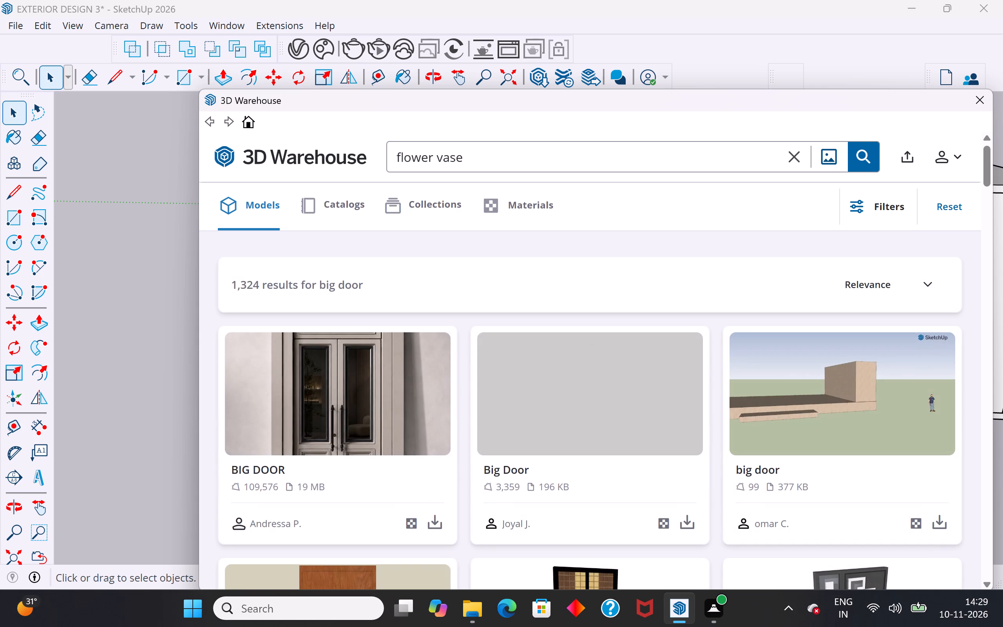
{"action": "left_click", "coordinate": [396, 151]}
{"action": "key", "text": "space"}
{"action": "type", "text": "bi"}
{"action": "type", "text": "g"}
{"action": "key", "text": "space"}
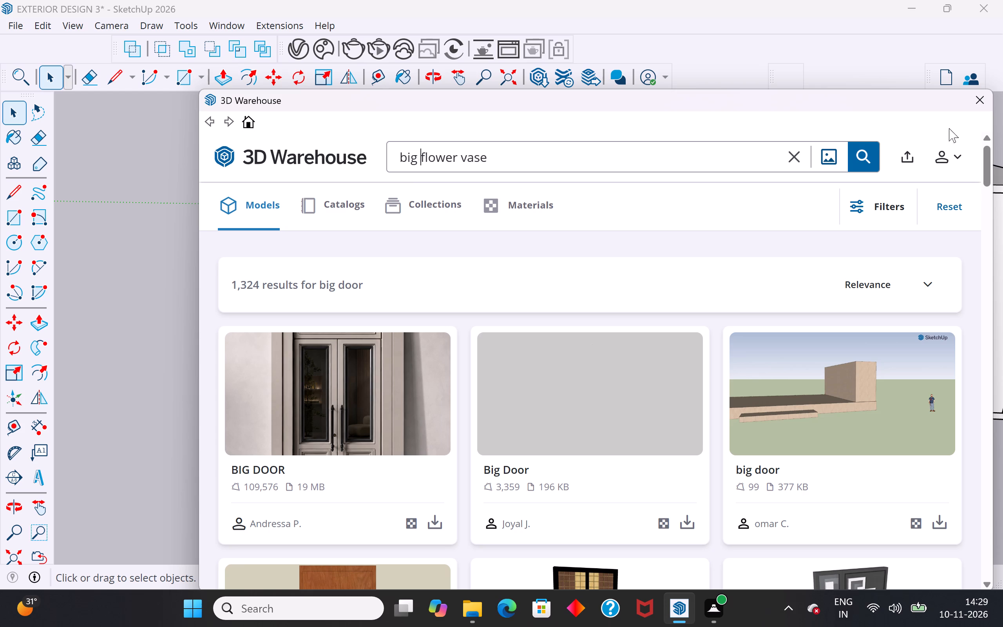
{"action": "left_click", "coordinate": [850, 145]}
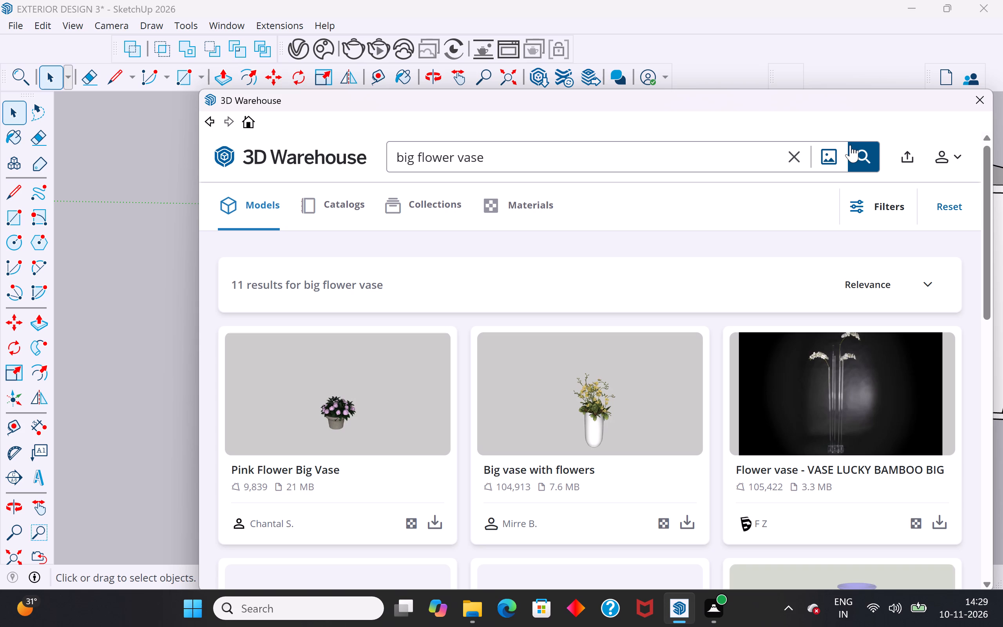
Browse the big flower vase results for a model suited to the porch.
{"action": "scroll", "coordinate": [626, 444], "scroll_direction": "down", "scroll_amount": 6}
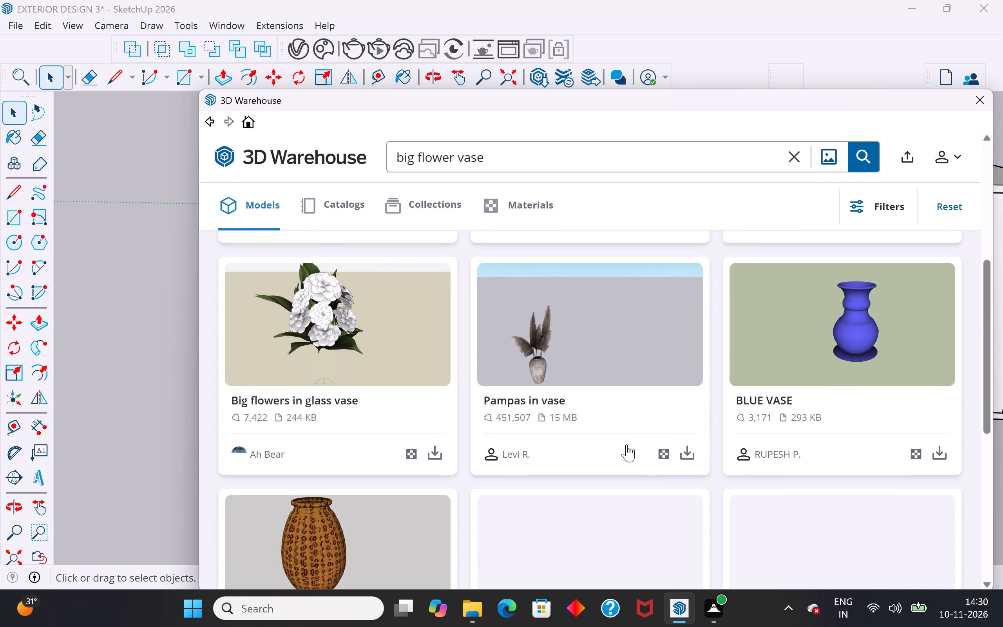
{"action": "scroll", "coordinate": [626, 444], "scroll_direction": "down", "scroll_amount": 1}
{"action": "scroll", "coordinate": [626, 445], "scroll_direction": "up", "scroll_amount": 4}
{"action": "scroll", "coordinate": [626, 445], "scroll_direction": "down", "scroll_amount": 5}
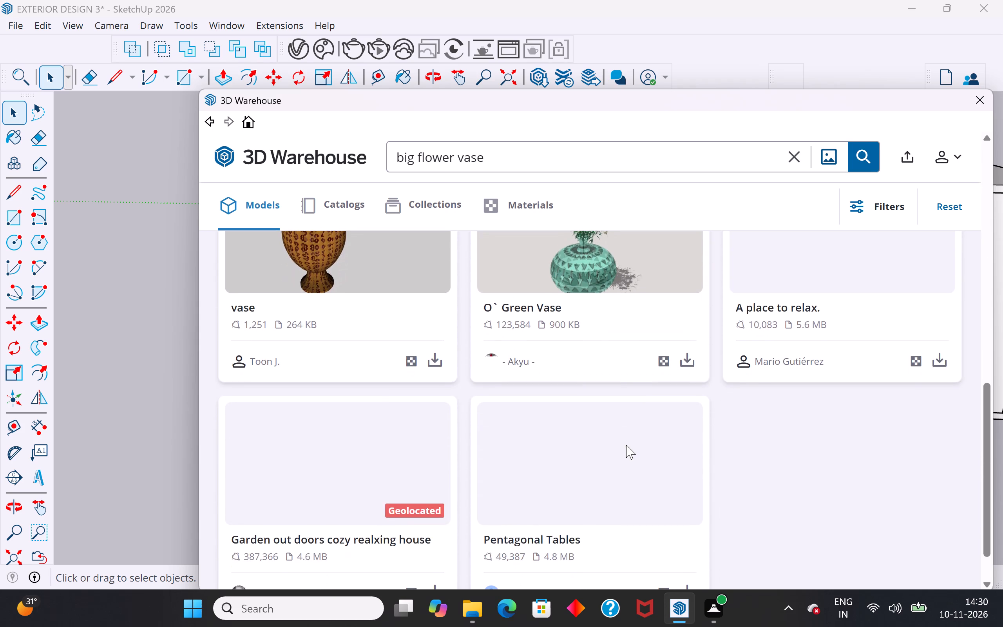
{"action": "scroll", "coordinate": [626, 445], "scroll_direction": "down", "scroll_amount": 6}
{"action": "scroll", "coordinate": [626, 445], "scroll_direction": "up", "scroll_amount": 4}
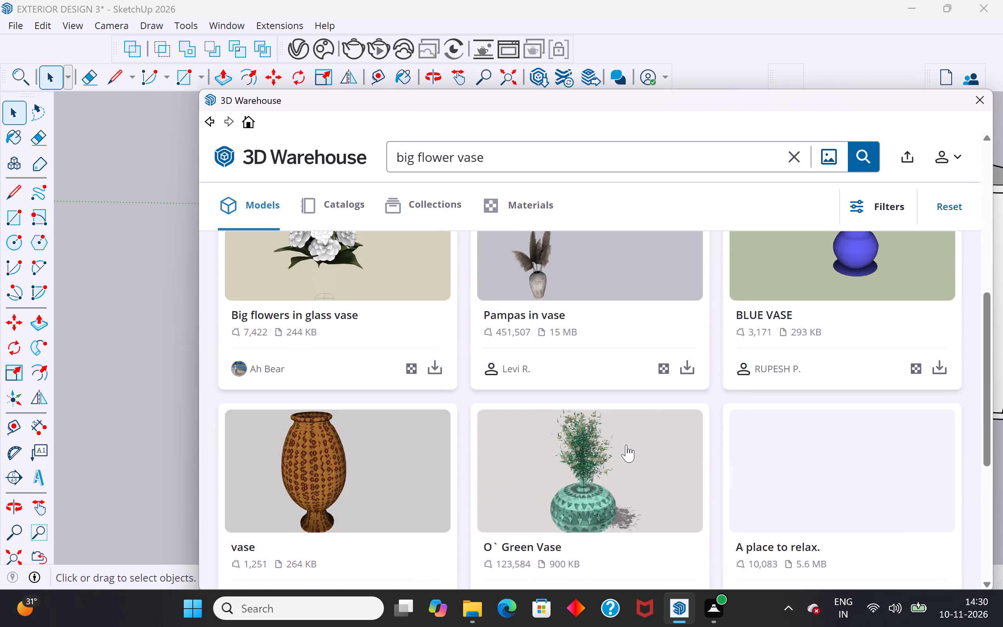
{"action": "scroll", "coordinate": [626, 445], "scroll_direction": "up", "scroll_amount": 2}
{"action": "scroll", "coordinate": [626, 445], "scroll_direction": "down", "scroll_amount": 8}
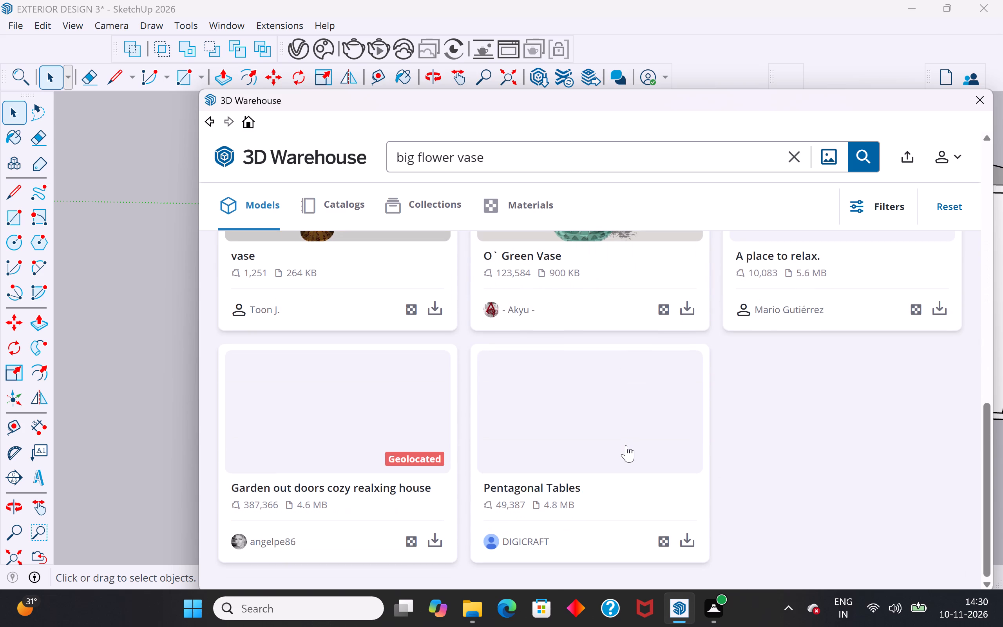
{"action": "scroll", "coordinate": [626, 445], "scroll_direction": "down", "scroll_amount": 6}
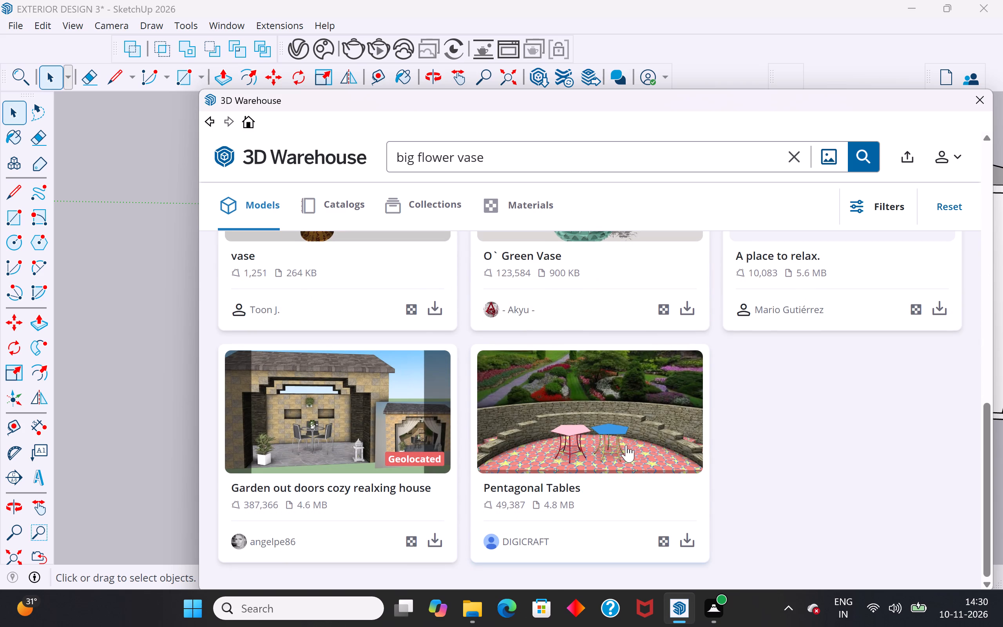
{"action": "scroll", "coordinate": [626, 445], "scroll_direction": "down", "scroll_amount": 4}
{"action": "scroll", "coordinate": [626, 445], "scroll_direction": "up", "scroll_amount": 3}
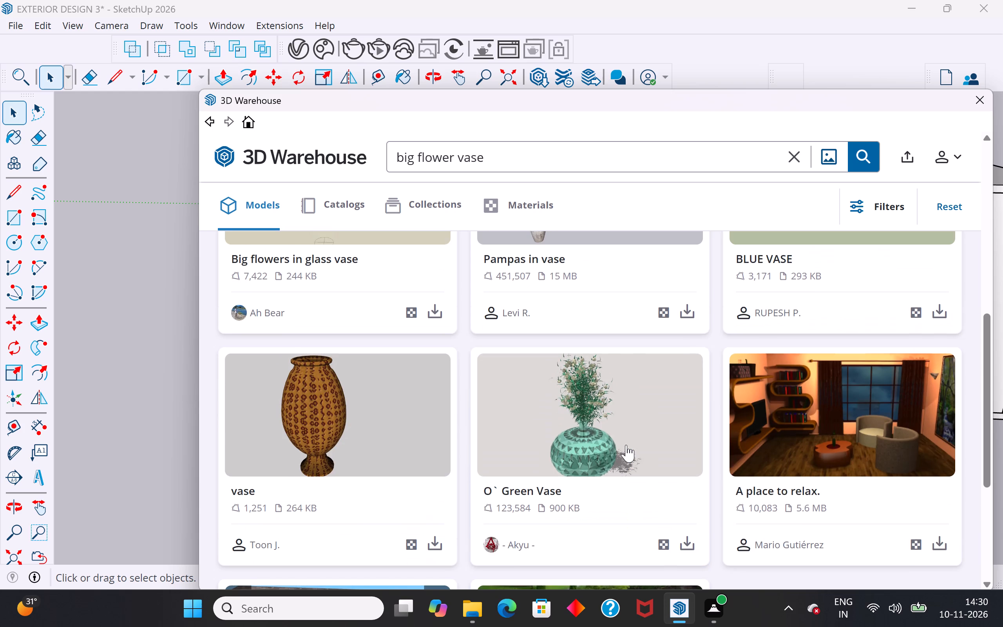
{"action": "scroll", "coordinate": [626, 445], "scroll_direction": "up", "scroll_amount": 5}
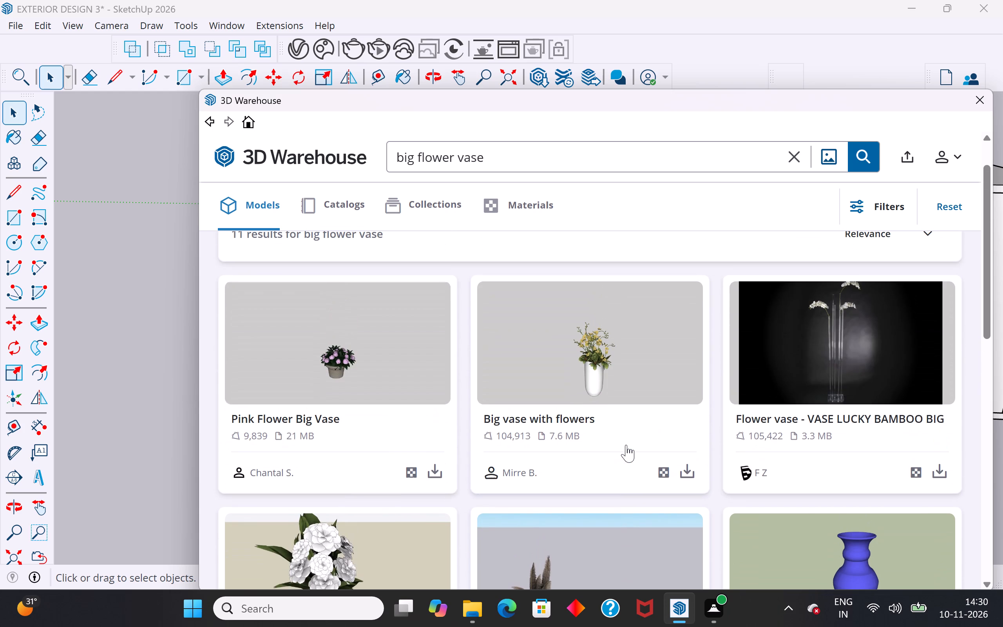
{"action": "scroll", "coordinate": [626, 445], "scroll_direction": "up", "scroll_amount": 3}
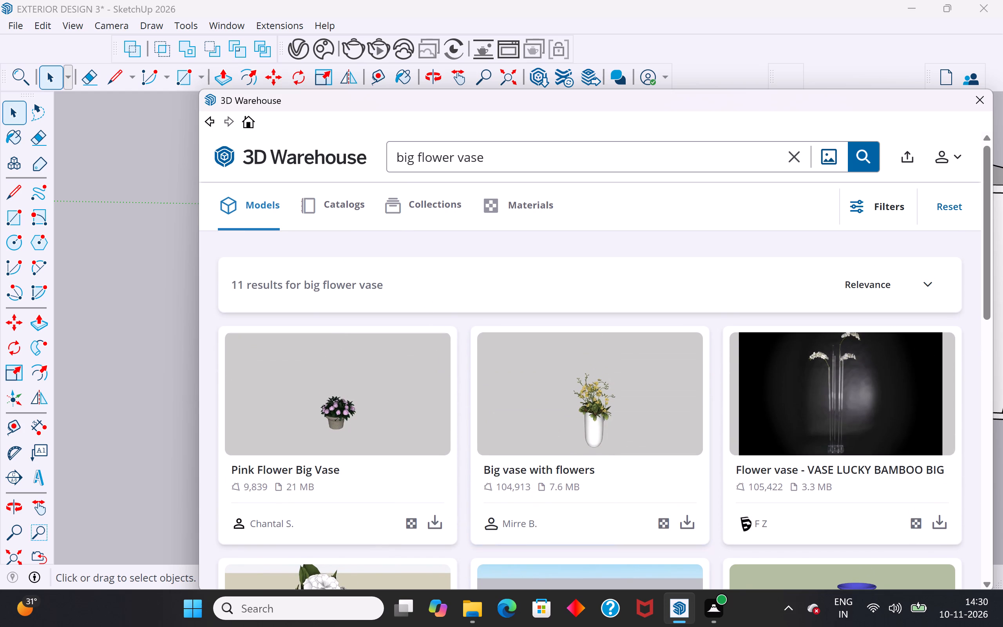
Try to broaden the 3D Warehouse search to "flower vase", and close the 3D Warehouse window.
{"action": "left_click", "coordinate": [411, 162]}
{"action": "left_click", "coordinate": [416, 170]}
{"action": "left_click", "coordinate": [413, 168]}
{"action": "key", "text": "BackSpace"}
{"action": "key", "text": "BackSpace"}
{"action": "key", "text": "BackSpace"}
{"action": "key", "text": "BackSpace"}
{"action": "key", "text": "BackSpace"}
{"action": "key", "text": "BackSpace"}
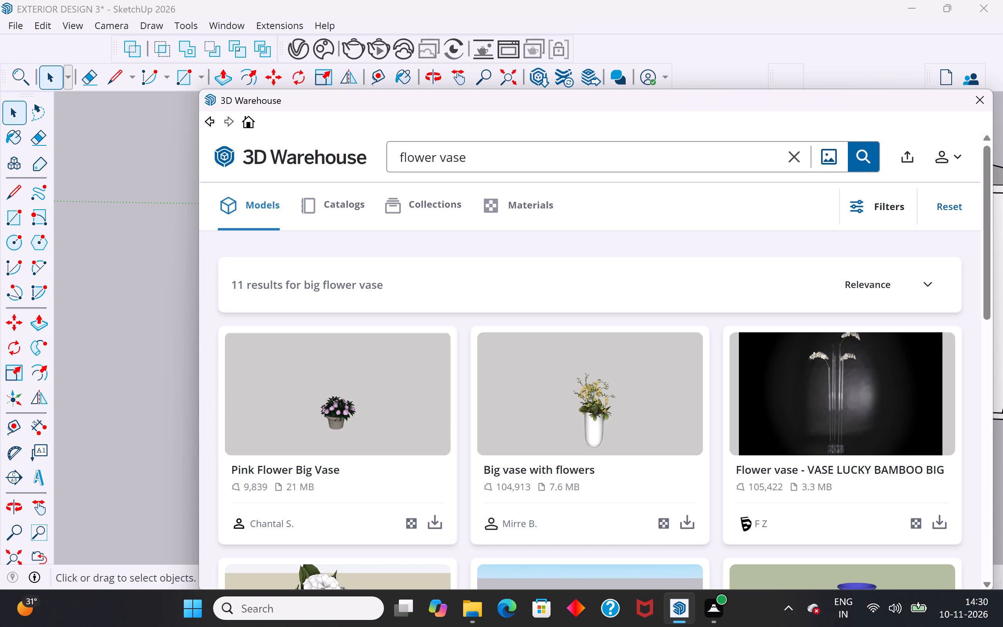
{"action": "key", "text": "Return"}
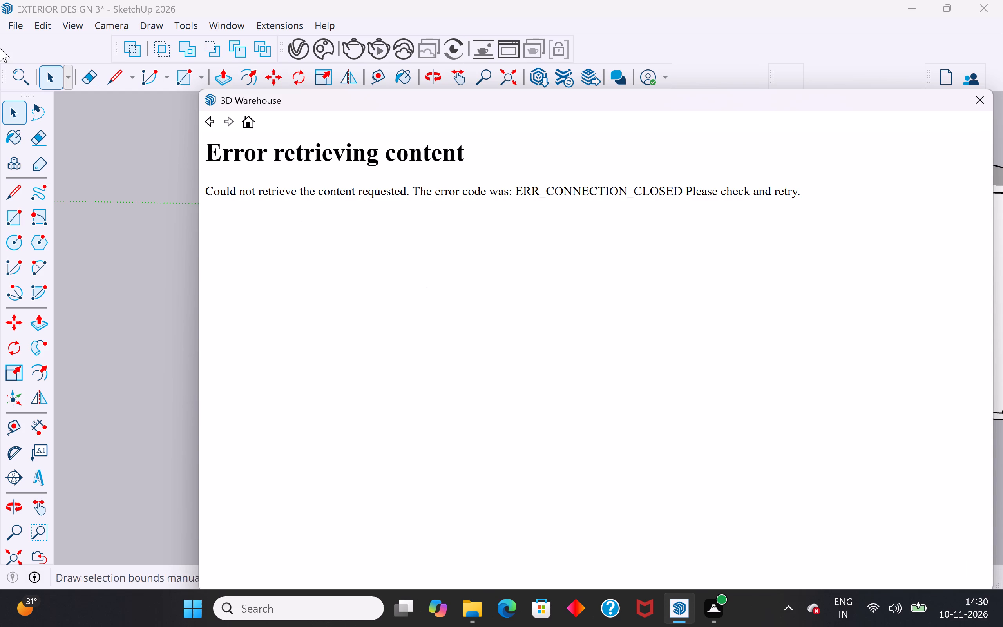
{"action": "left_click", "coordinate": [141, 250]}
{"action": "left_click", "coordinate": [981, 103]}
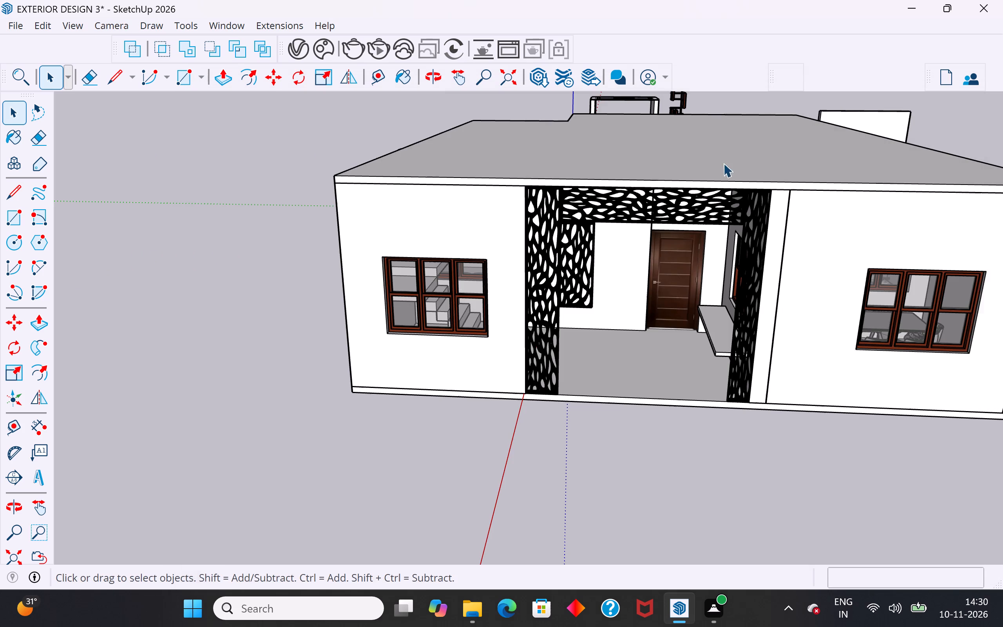
Save the EXTERIOR DESIGN 3 model under its existing name.
{"action": "left_click", "coordinate": [25, 26]}
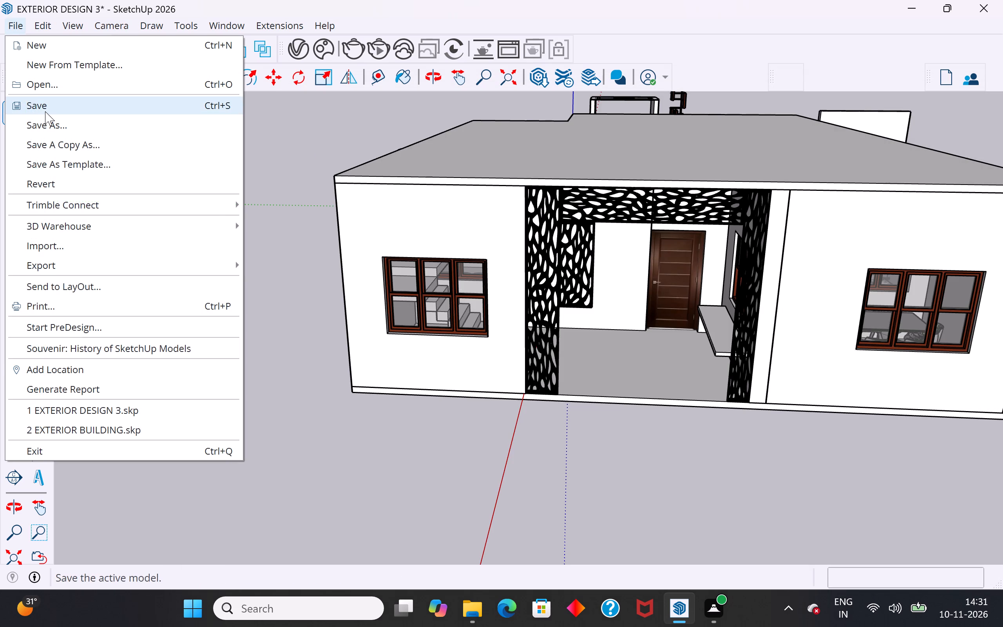
{"action": "left_click", "coordinate": [45, 111]}
{"action": "left_click", "coordinate": [465, 404]}
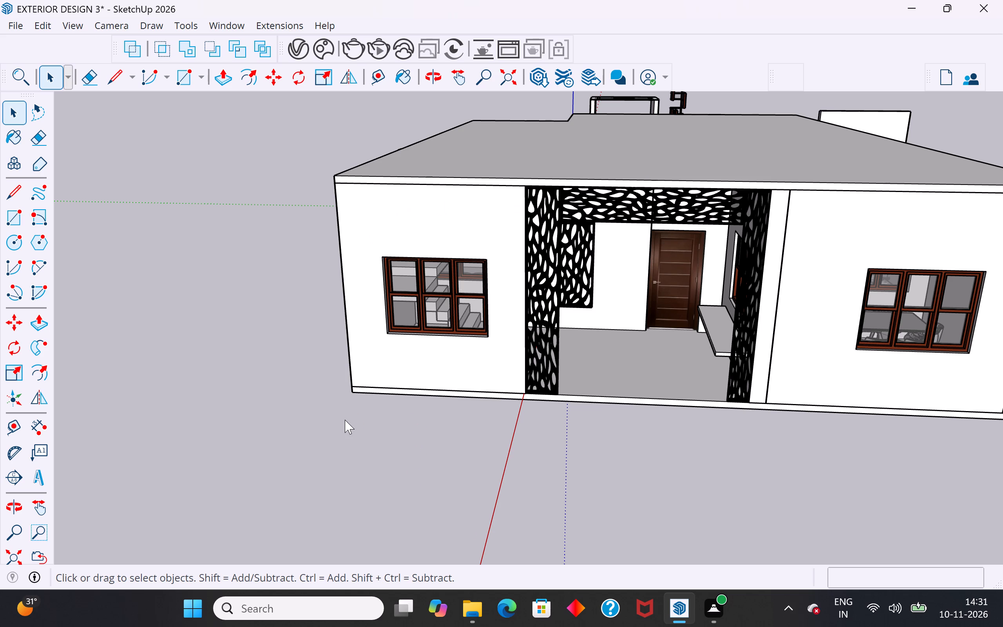
Reopen 3D Warehouse, load its home page and search for "flower vase".
{"action": "left_click", "coordinate": [230, 28]}
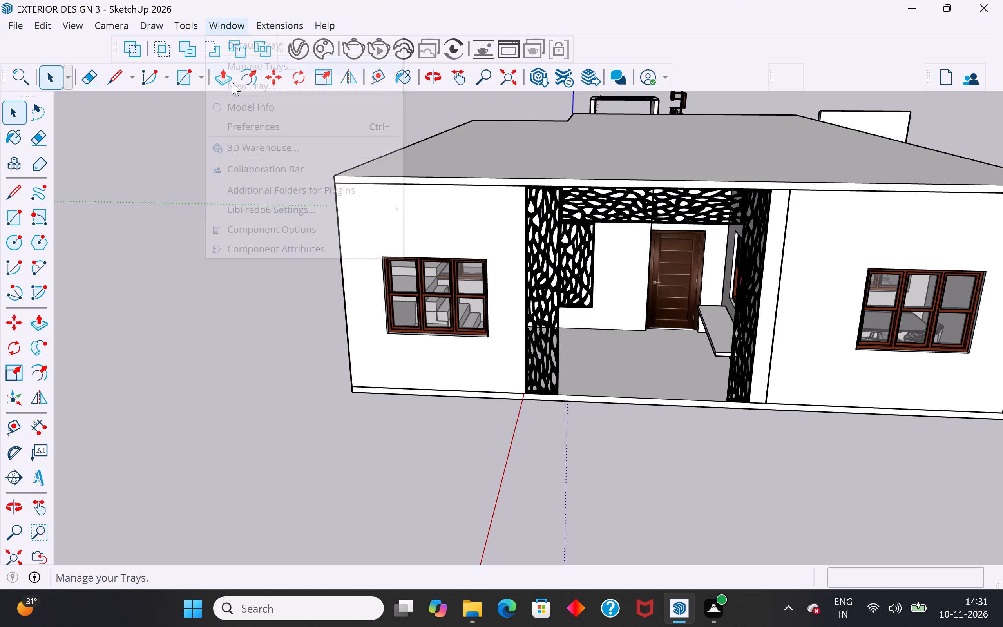
{"action": "left_click", "coordinate": [250, 152]}
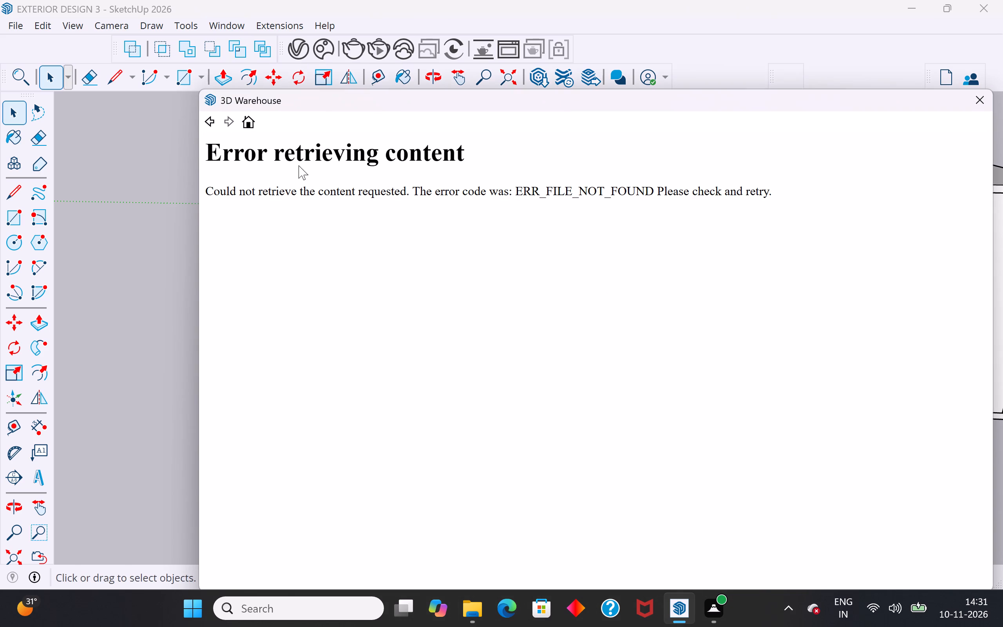
{"action": "left_click", "coordinate": [209, 127]}
{"action": "left_click", "coordinate": [249, 128]}
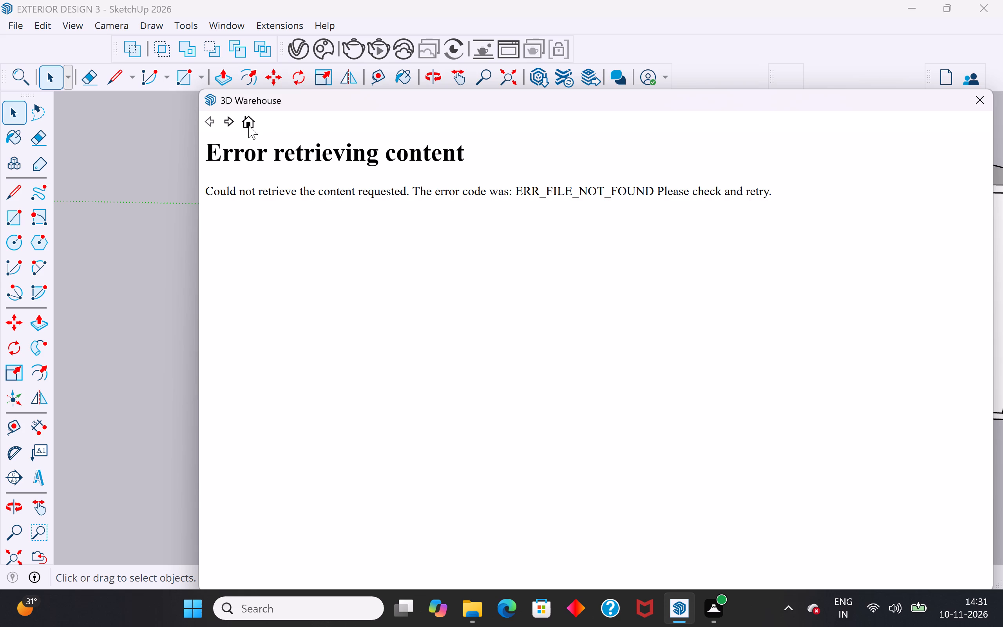
{"action": "left_click", "coordinate": [248, 125]}
{"action": "left_click", "coordinate": [209, 123]}
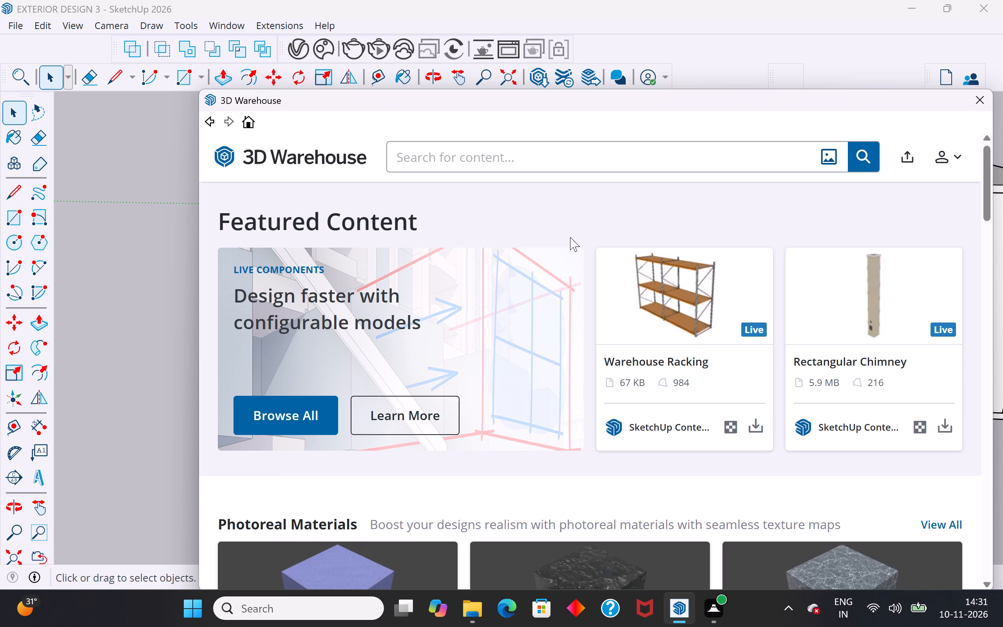
{"action": "scroll", "coordinate": [436, 326], "scroll_direction": "down", "scroll_amount": 2}
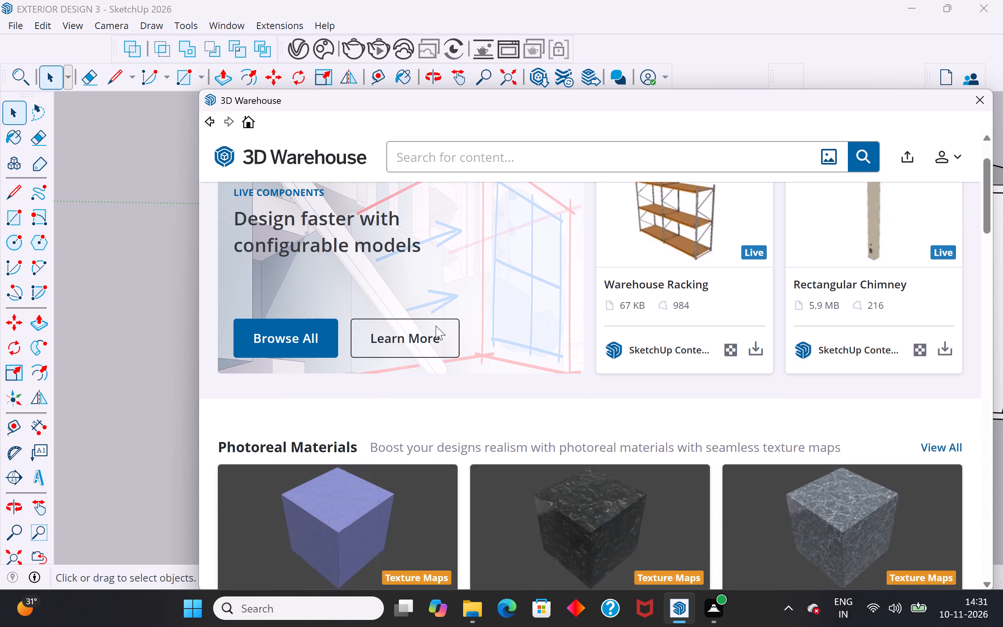
{"action": "scroll", "coordinate": [436, 326], "scroll_direction": "down", "scroll_amount": 1}
{"action": "scroll", "coordinate": [436, 327], "scroll_direction": "up", "scroll_amount": 9}
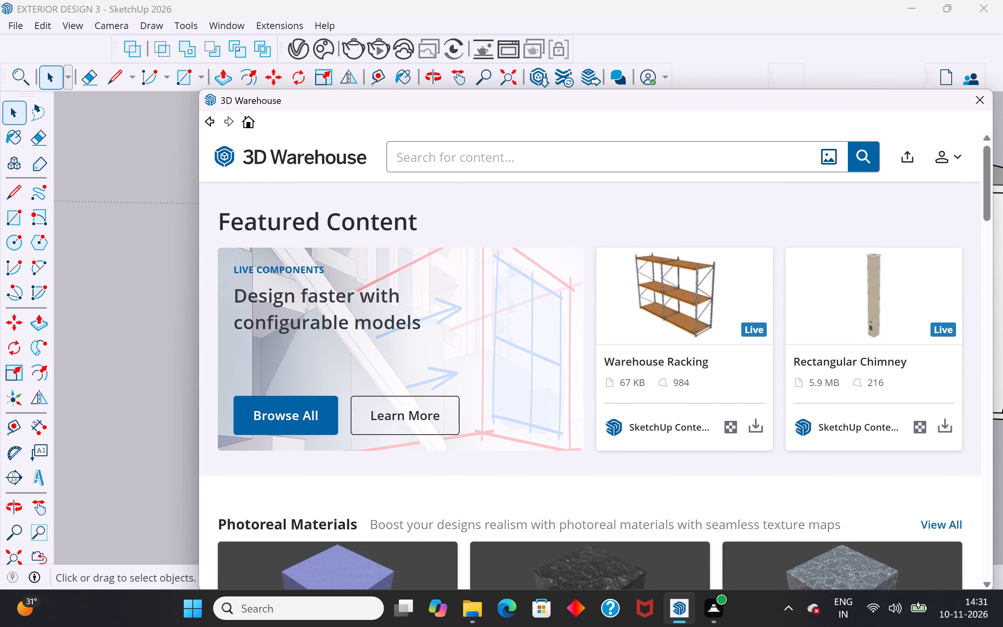
{"action": "left_click", "coordinate": [565, 162]}
{"action": "type", "text": "flower vase"}
{"action": "key", "text": "space"}
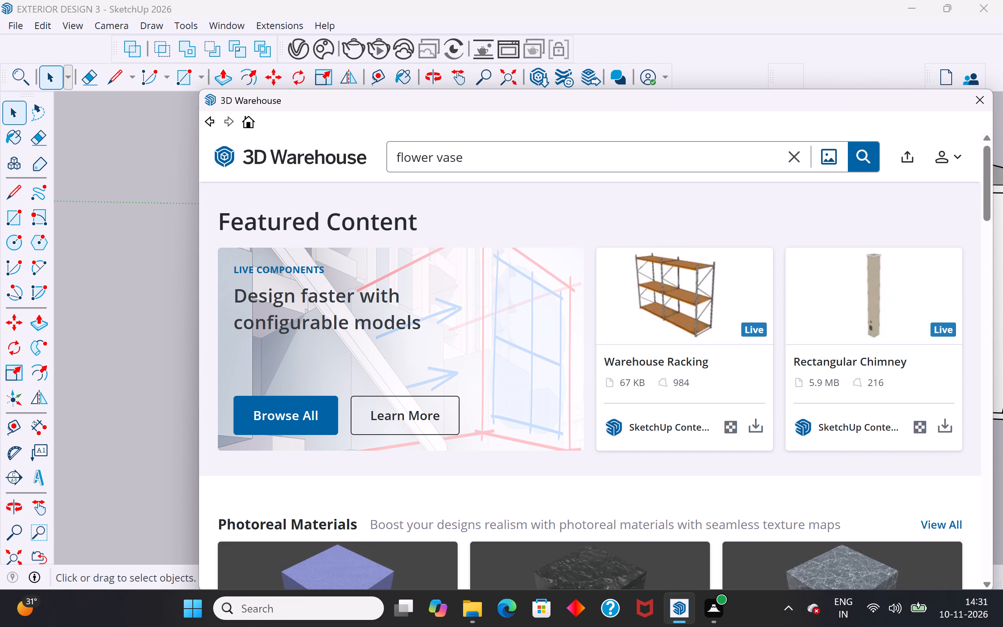
{"action": "left_click", "coordinate": [867, 157]}
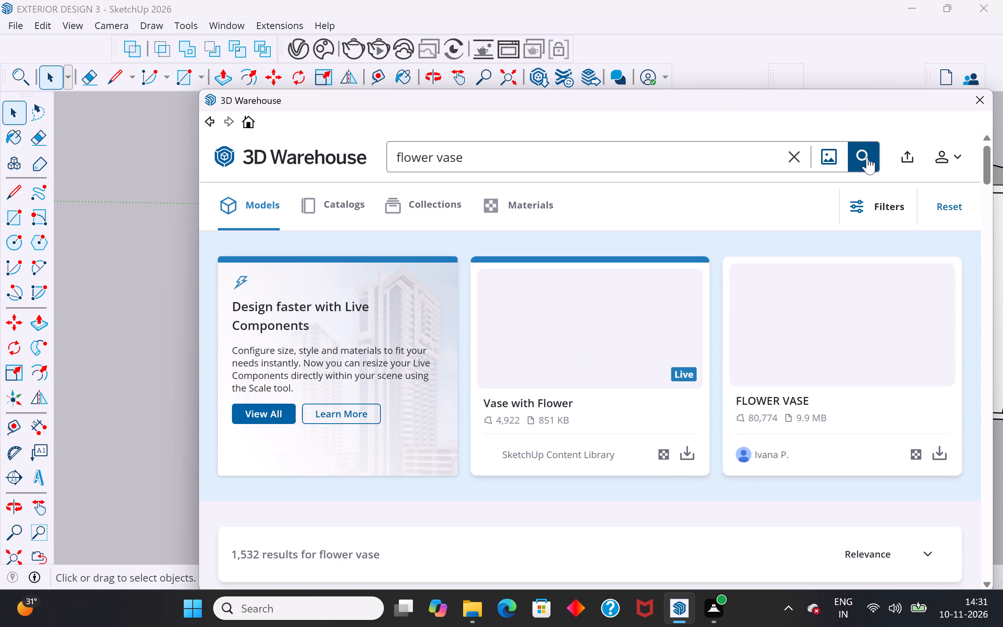
Browse the flower vase results for a potted plant model suited to the porch entrance.
{"action": "scroll", "coordinate": [660, 367], "scroll_direction": "down", "scroll_amount": 1}
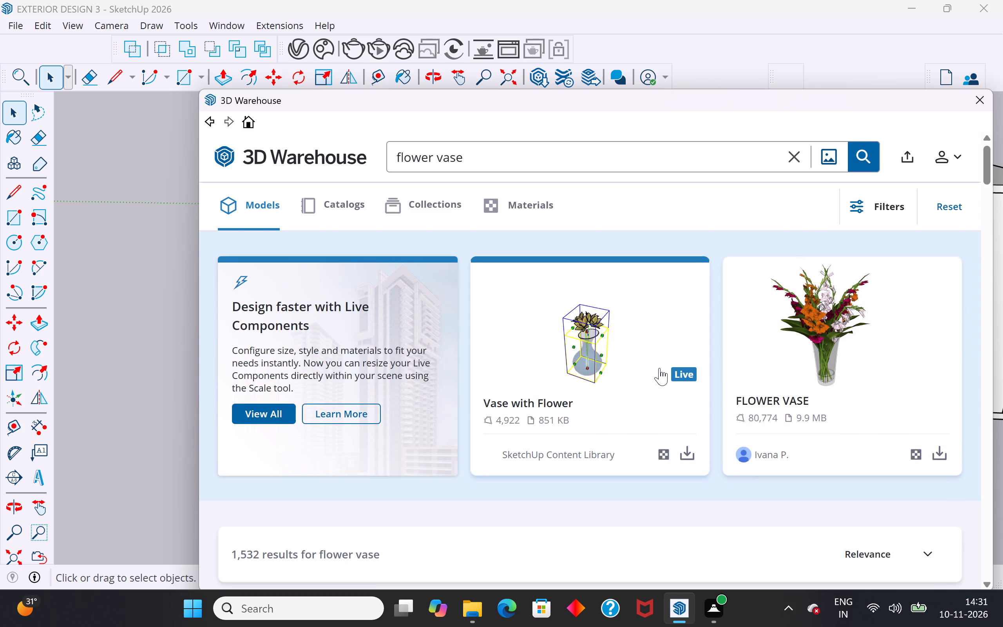
{"action": "scroll", "coordinate": [659, 368], "scroll_direction": "down", "scroll_amount": 12}
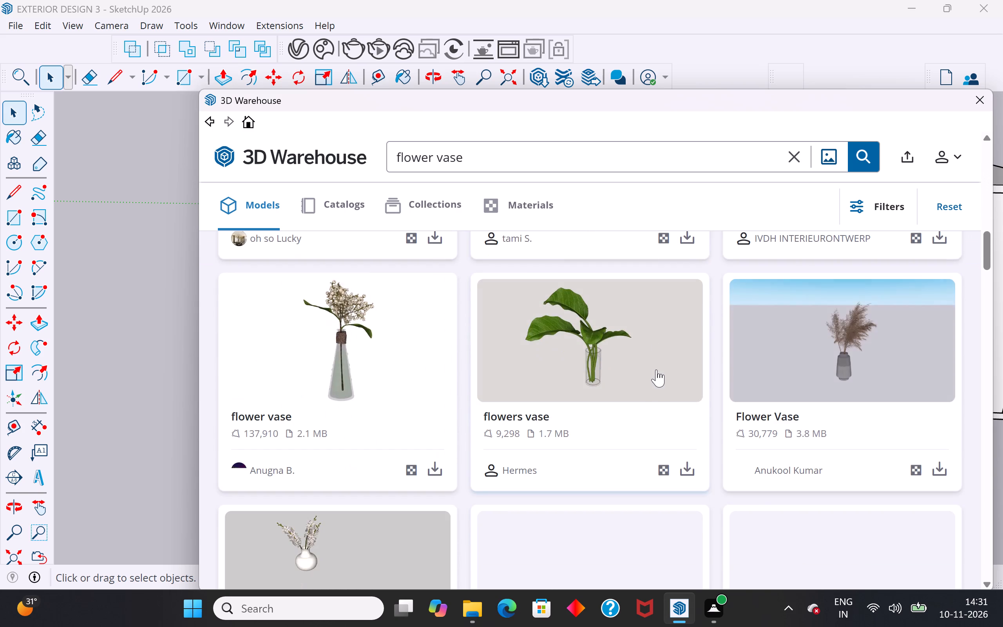
{"action": "scroll", "coordinate": [656, 370], "scroll_direction": "up", "scroll_amount": 3}
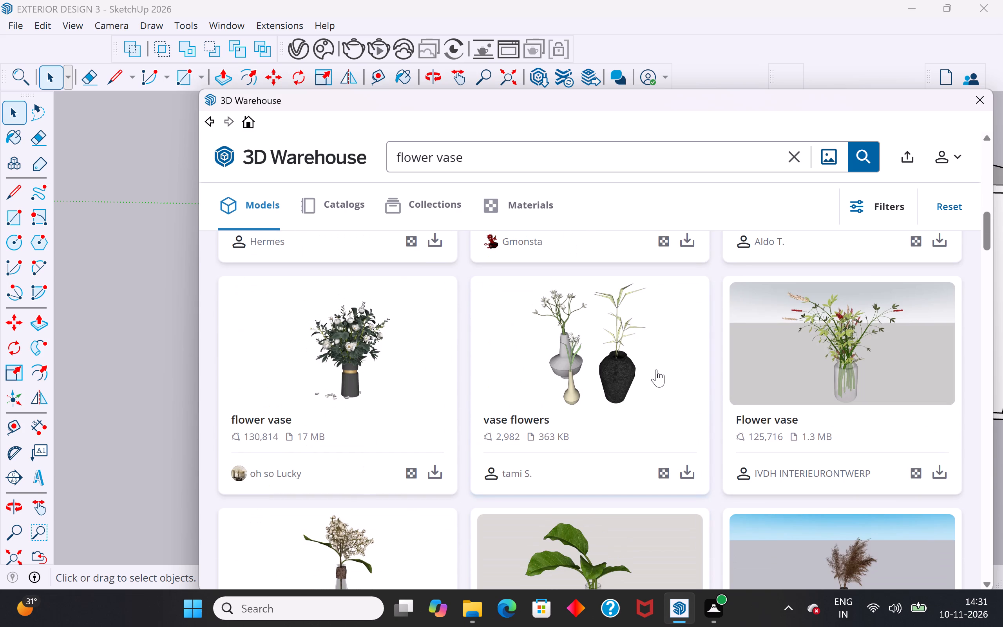
{"action": "scroll", "coordinate": [656, 370], "scroll_direction": "down", "scroll_amount": 10}
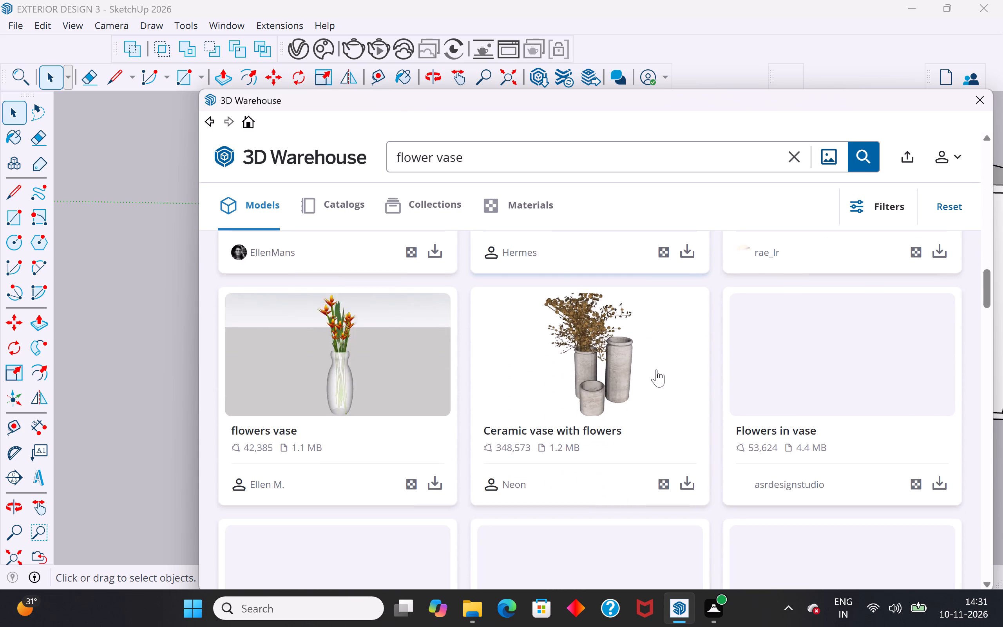
{"action": "scroll", "coordinate": [656, 370], "scroll_direction": "down", "scroll_amount": 1}
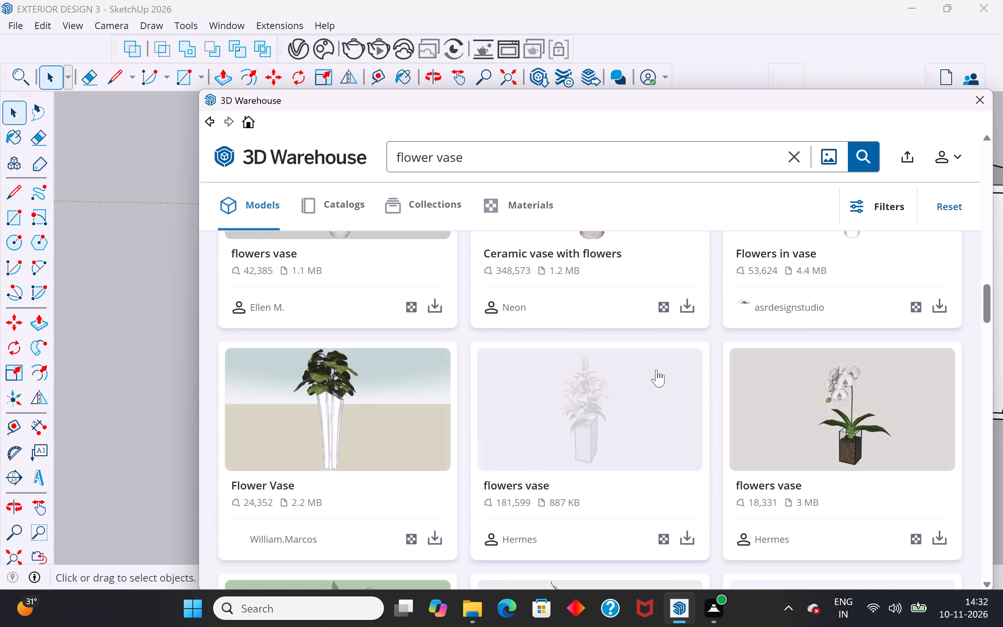
{"action": "scroll", "coordinate": [444, 332], "scroll_direction": "down", "scroll_amount": 1}
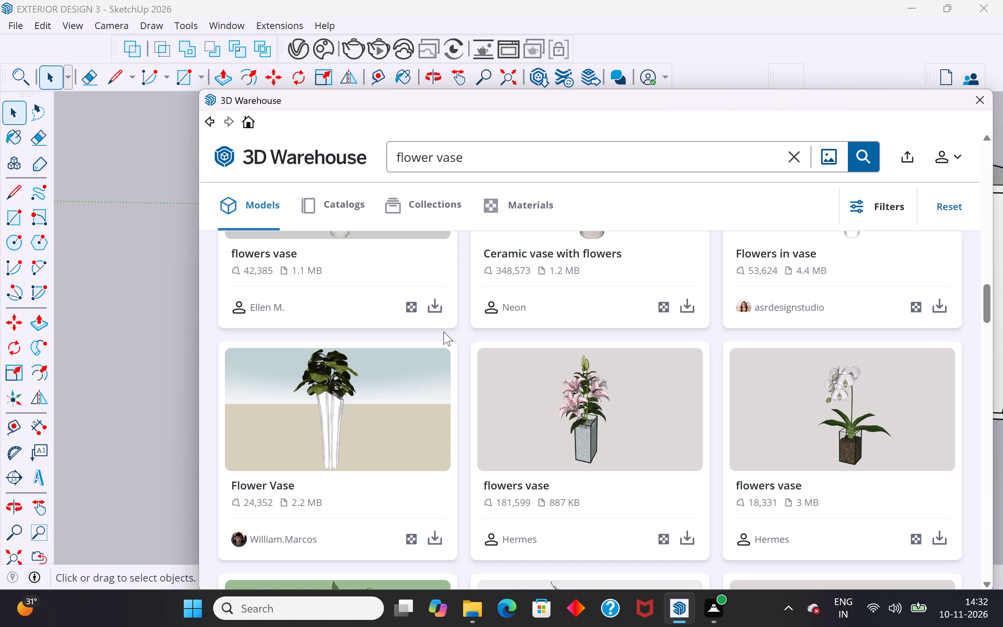
{"action": "scroll", "coordinate": [444, 332], "scroll_direction": "down", "scroll_amount": 6}
{"action": "scroll", "coordinate": [465, 421], "scroll_direction": "down", "scroll_amount": 5}
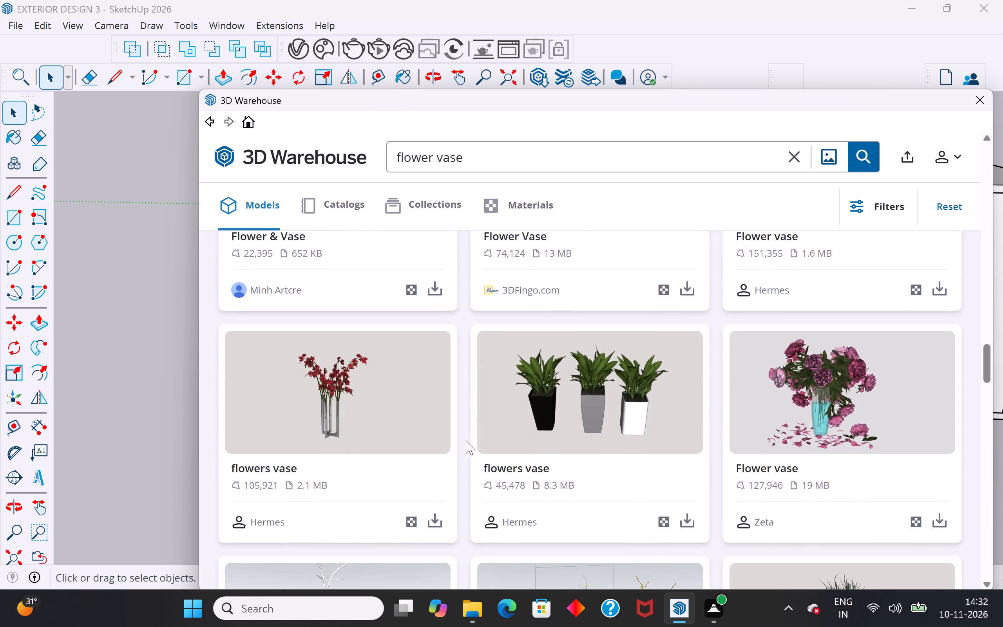
{"action": "scroll", "coordinate": [466, 440], "scroll_direction": "down", "scroll_amount": 3}
{"action": "scroll", "coordinate": [466, 448], "scroll_direction": "up", "scroll_amount": 3}
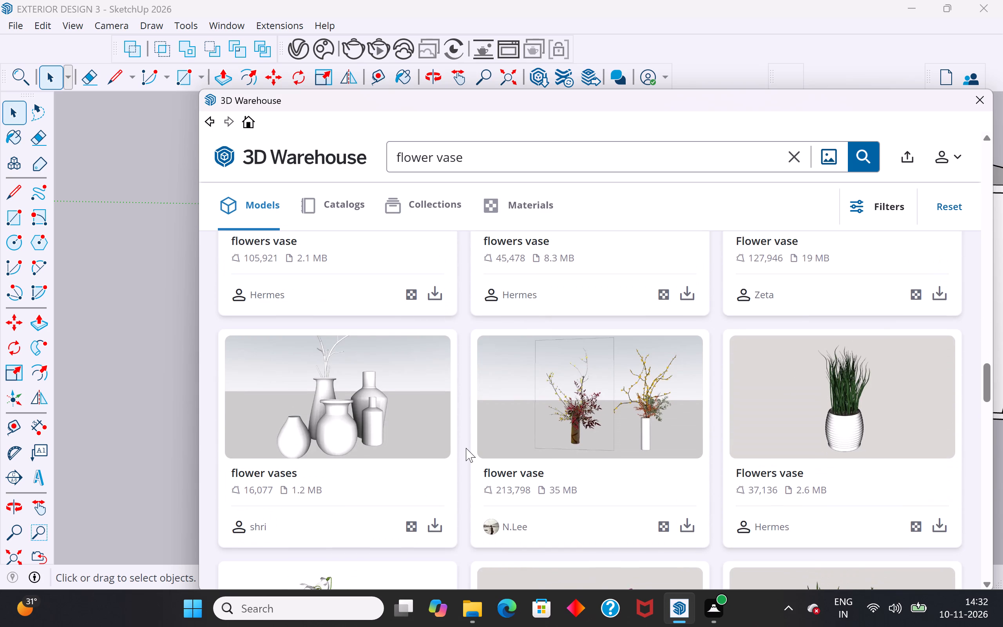
{"action": "scroll", "coordinate": [466, 448], "scroll_direction": "down", "scroll_amount": 8}
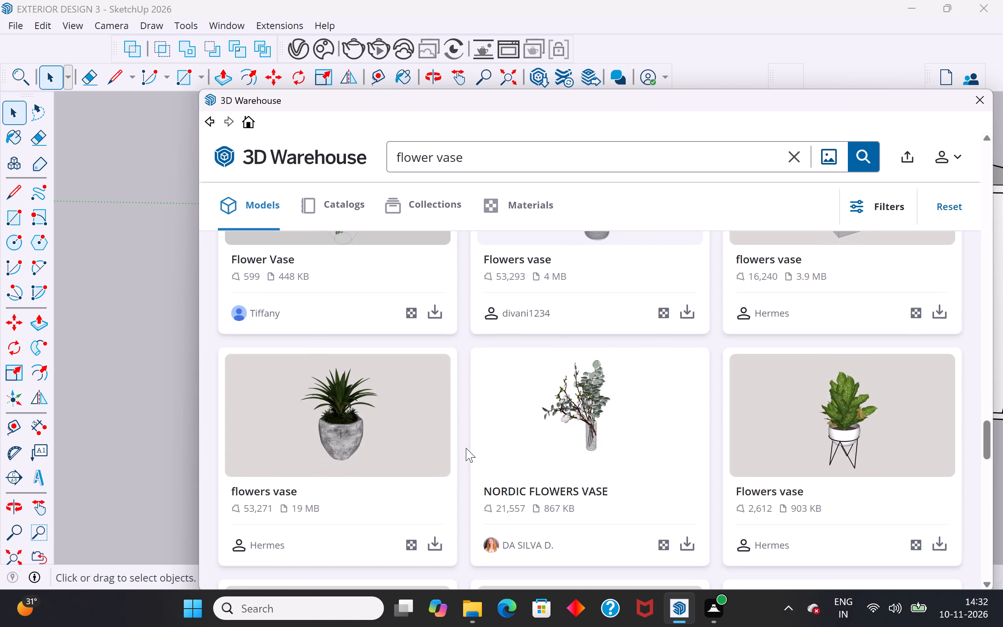
{"action": "scroll", "coordinate": [466, 448], "scroll_direction": "down", "scroll_amount": 6}
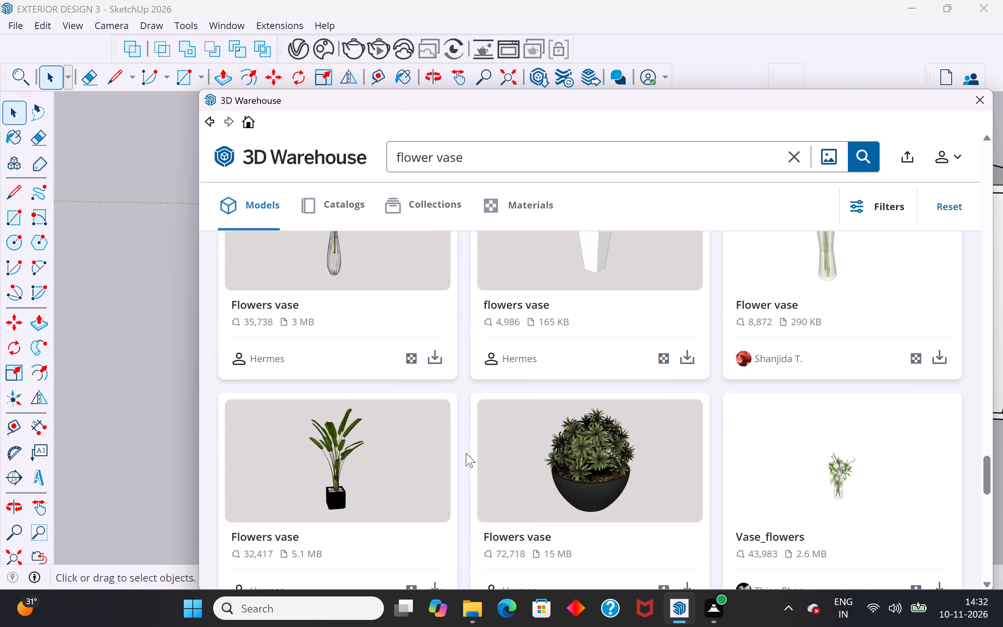
{"action": "scroll", "coordinate": [466, 453], "scroll_direction": "down", "scroll_amount": 17}
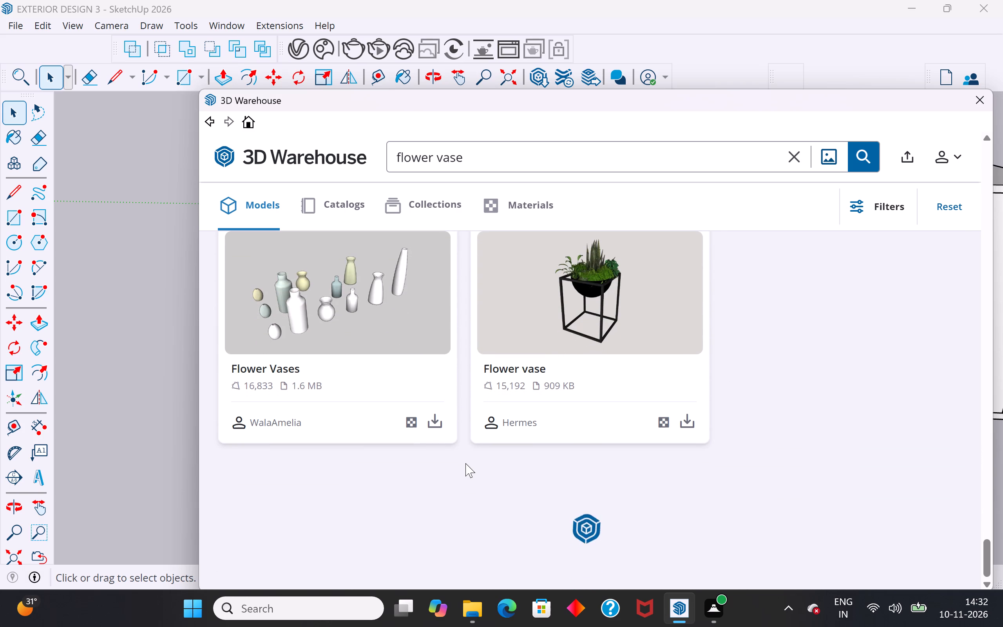
{"action": "scroll", "coordinate": [465, 463], "scroll_direction": "down", "scroll_amount": 3}
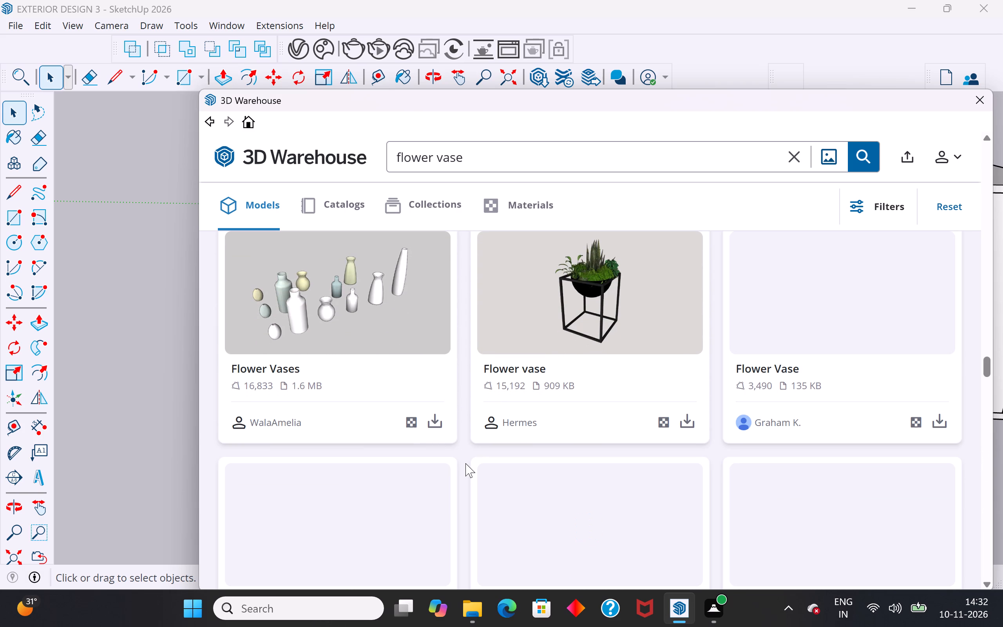
{"action": "scroll", "coordinate": [465, 463], "scroll_direction": "down", "scroll_amount": 3}
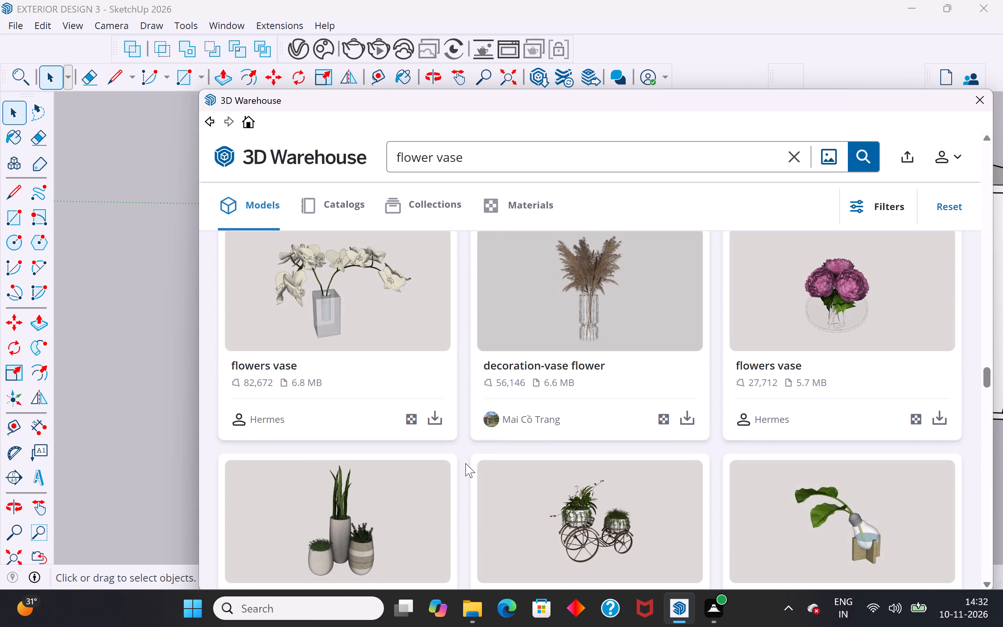
{"action": "scroll", "coordinate": [465, 463], "scroll_direction": "down", "scroll_amount": 3}
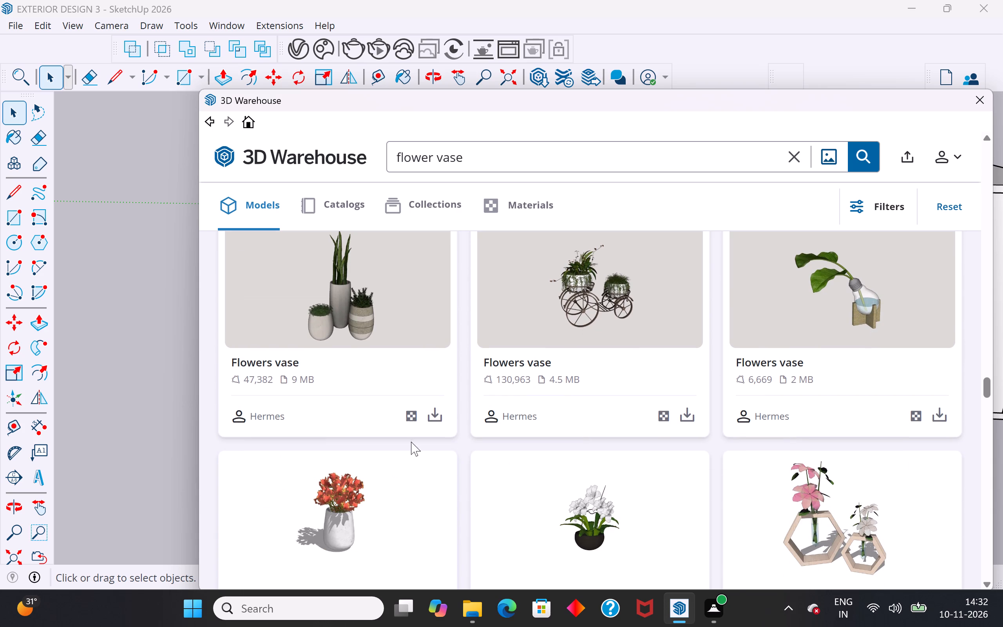
Load the three-pot "Flowers vase" model directly into the house model and place it outside the front wall, beside the jali panel.
{"action": "left_click", "coordinate": [436, 415]}
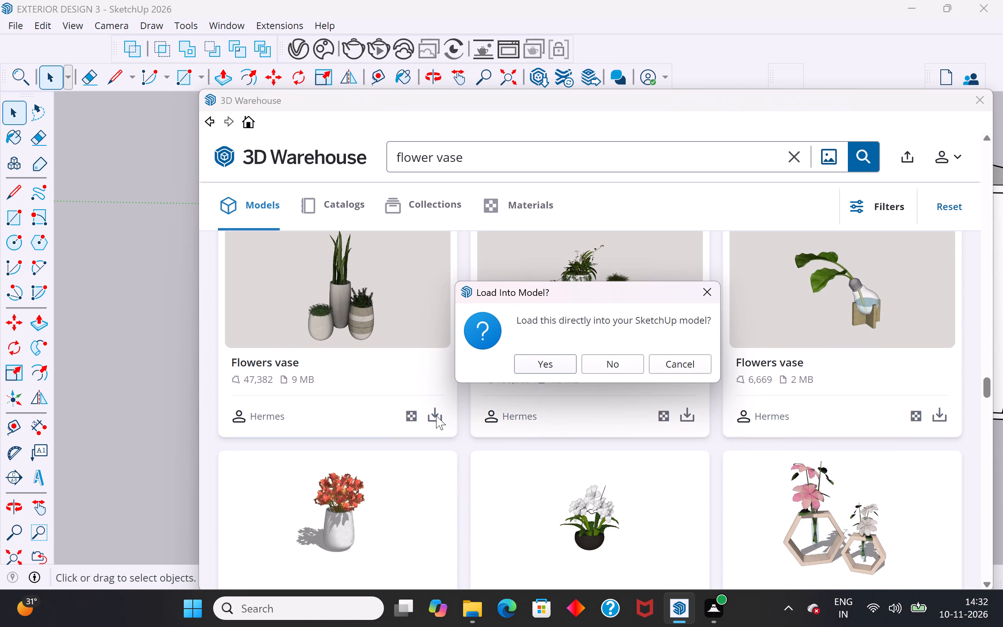
{"action": "left_click", "coordinate": [558, 358]}
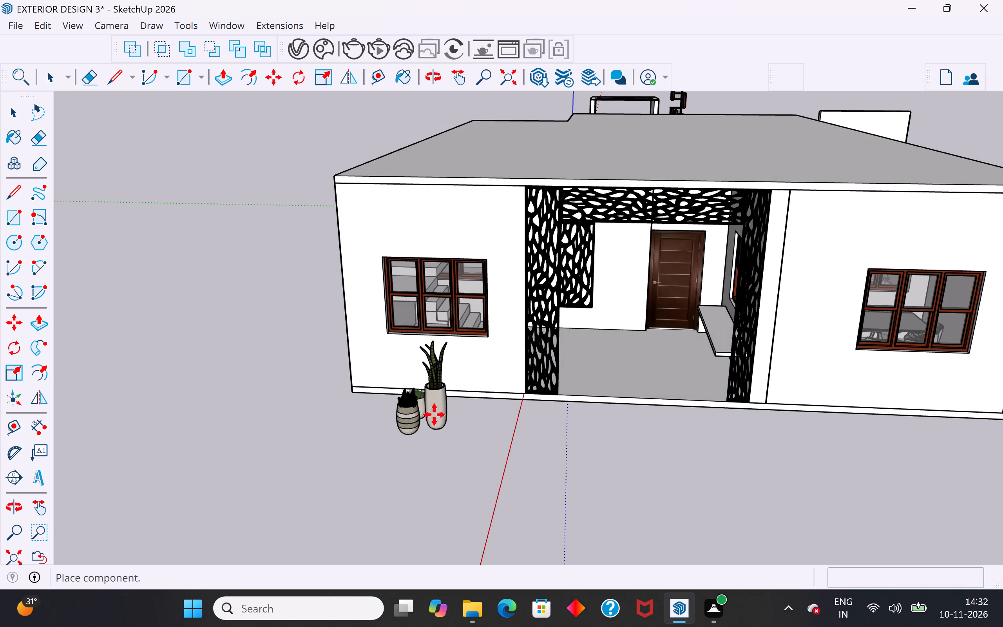
{"action": "left_click", "coordinate": [480, 409]}
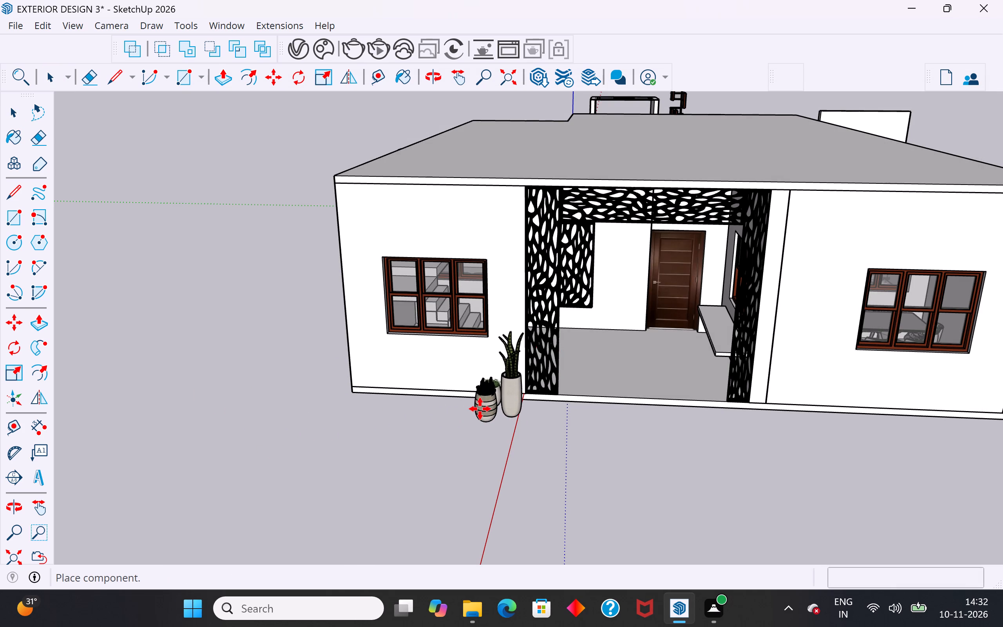
{"action": "left_click", "coordinate": [13, 122]}
{"action": "left_click", "coordinate": [110, 317]}
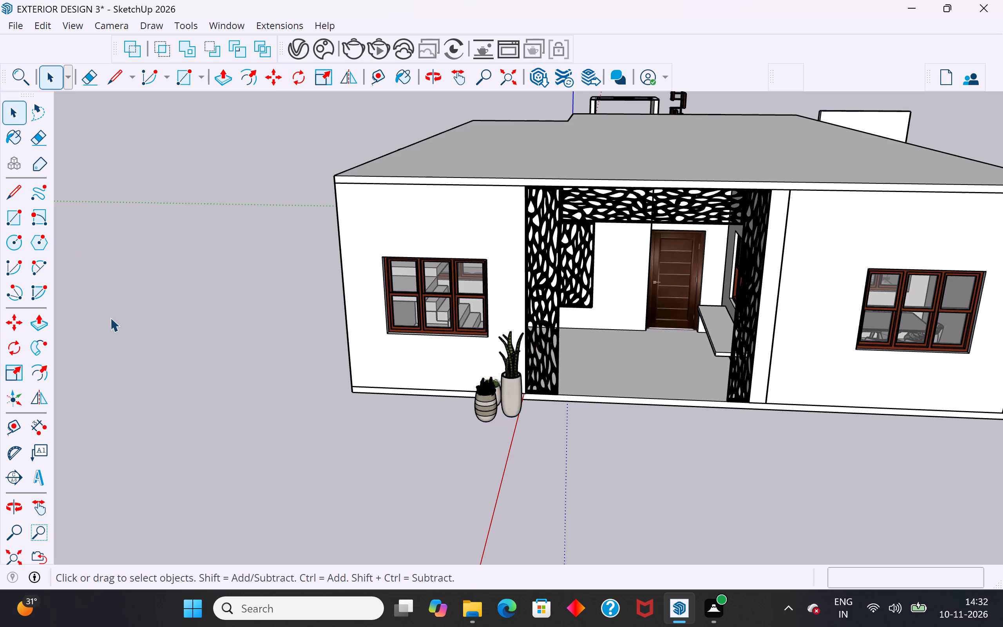
Move the three-pot planter group about 1' 10 7/16" so its base corner meets the bottom corner of the vertical jali panel.
{"action": "scroll", "coordinate": [402, 319], "scroll_direction": "up", "scroll_amount": 4}
{"action": "scroll", "coordinate": [538, 435], "scroll_direction": "up", "scroll_amount": 4}
{"action": "middle_click_drag", "start_coordinate": [538, 435], "coordinate": [475, 352]}
{"action": "scroll", "coordinate": [538, 435], "scroll_direction": "up", "scroll_amount": 1}
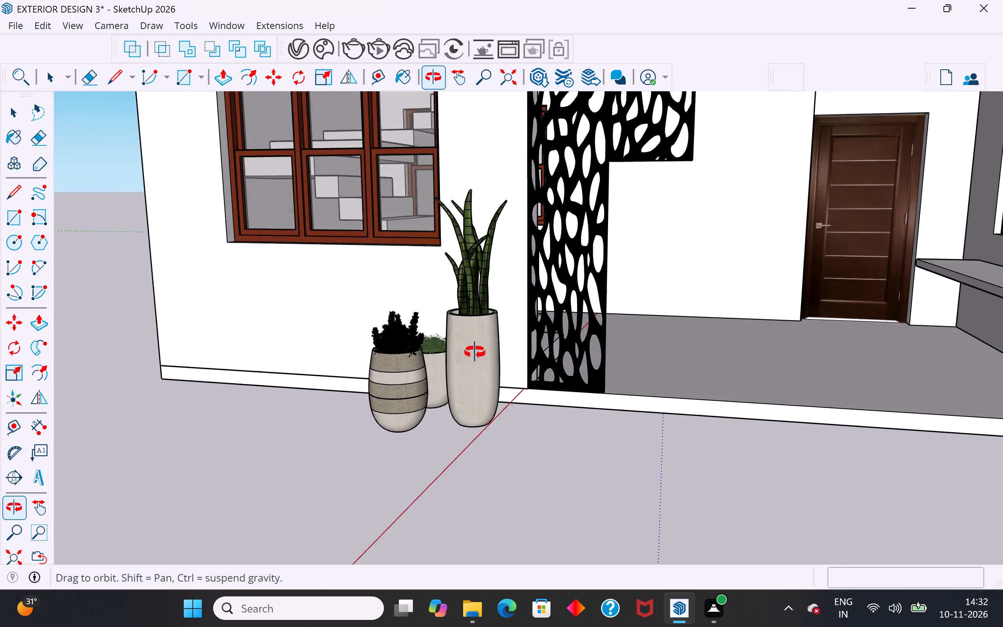
{"action": "middle_click_drag", "start_coordinate": [475, 352], "coordinate": [371, 393]}
{"action": "scroll", "coordinate": [351, 399], "scroll_direction": "up", "scroll_amount": 5}
{"action": "left_click", "coordinate": [346, 400]}
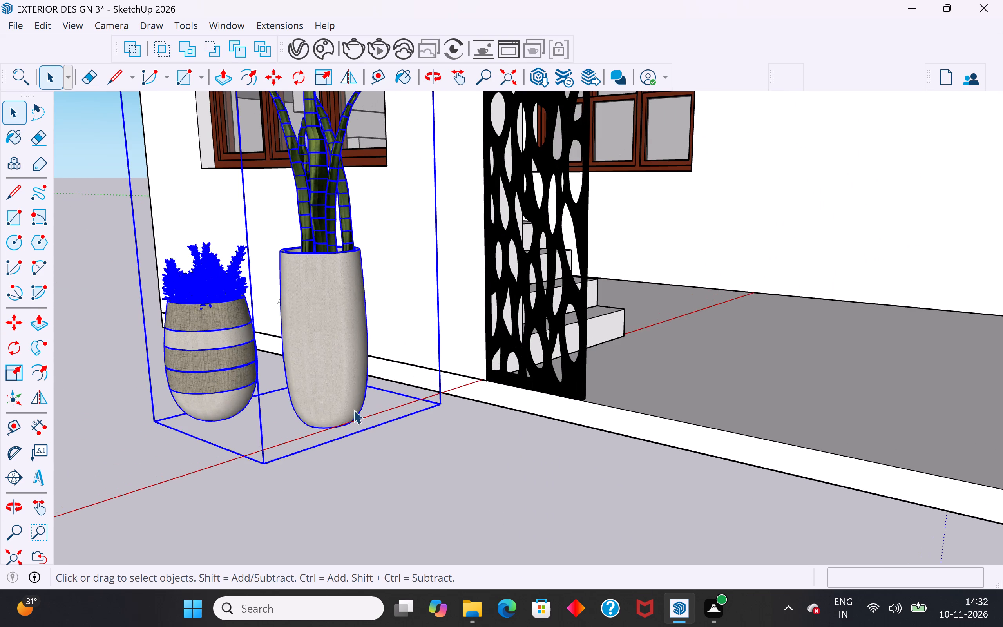
{"action": "key", "text": "m"}
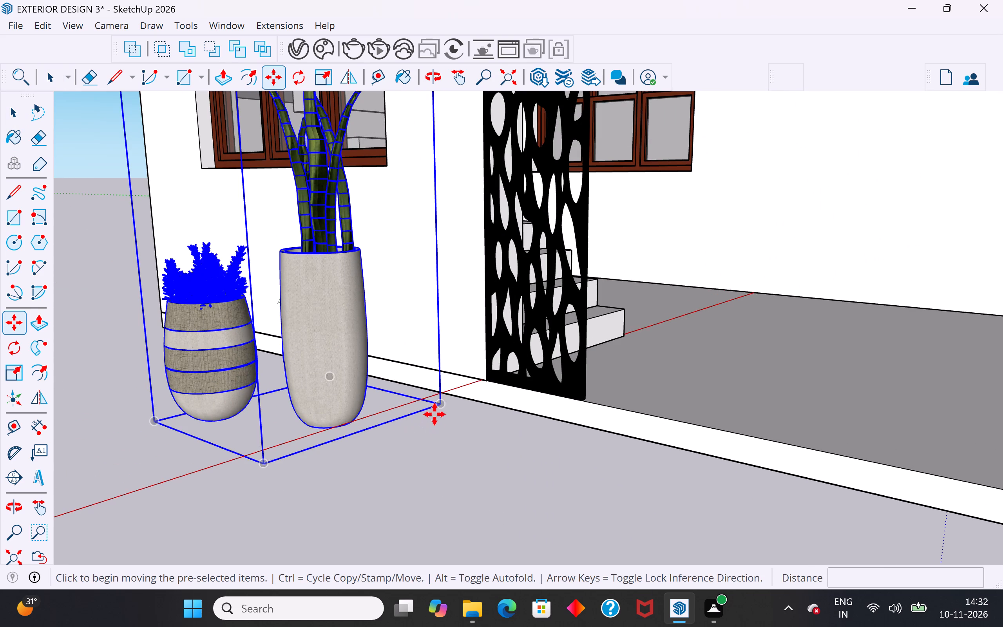
{"action": "left_click", "coordinate": [438, 406]}
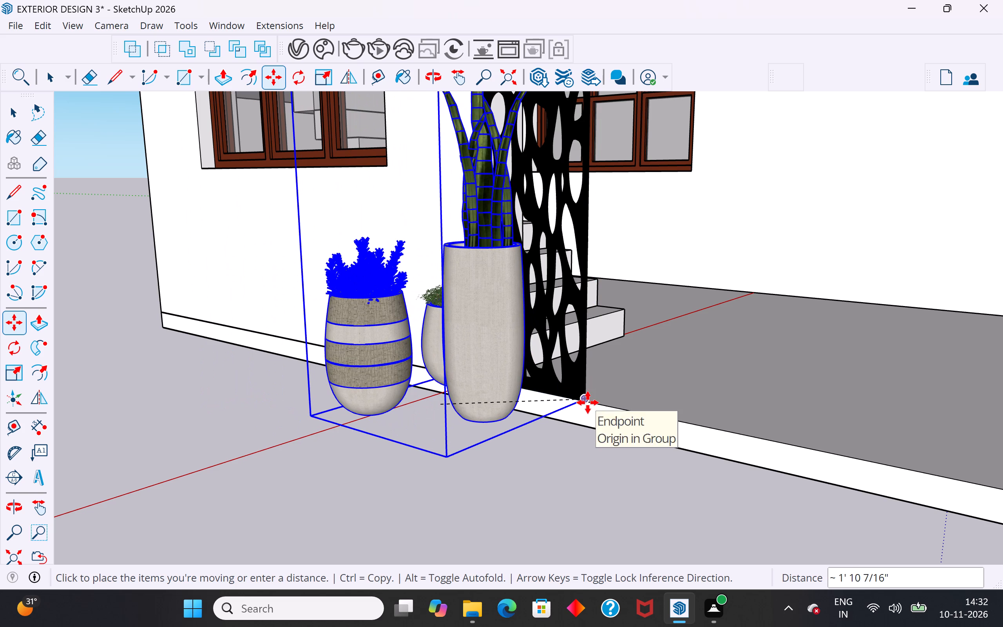
{"action": "left_click", "coordinate": [588, 402]}
Shift the planter group about 2' 5 1/2" along the front wall away from the porch opening, and about 4 3/16" outward along the red axis.
{"action": "scroll", "coordinate": [561, 495], "scroll_direction": "down", "scroll_amount": 3}
{"action": "middle_click_drag", "start_coordinate": [572, 481], "coordinate": [364, 478]}
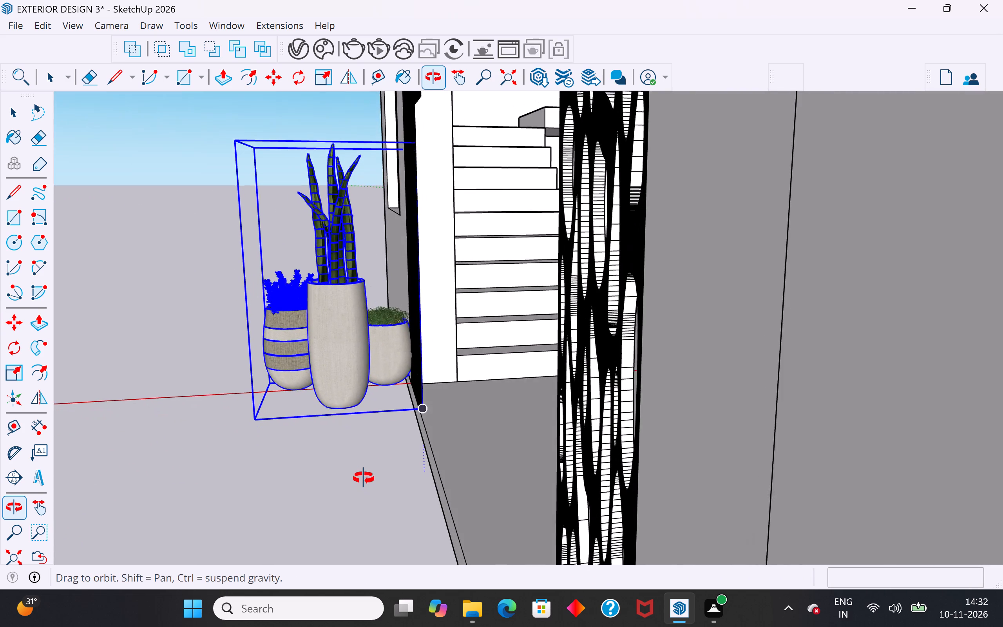
{"action": "middle_click_drag", "start_coordinate": [364, 478], "coordinate": [364, 474]}
{"action": "scroll", "coordinate": [381, 417], "scroll_direction": "up", "scroll_amount": 2}
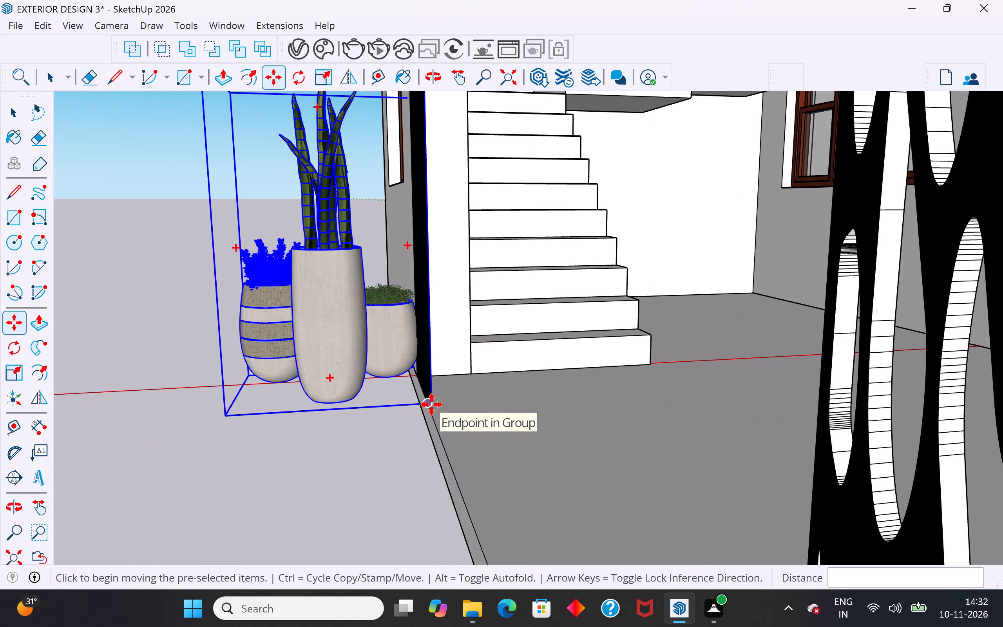
{"action": "left_click", "coordinate": [431, 404]}
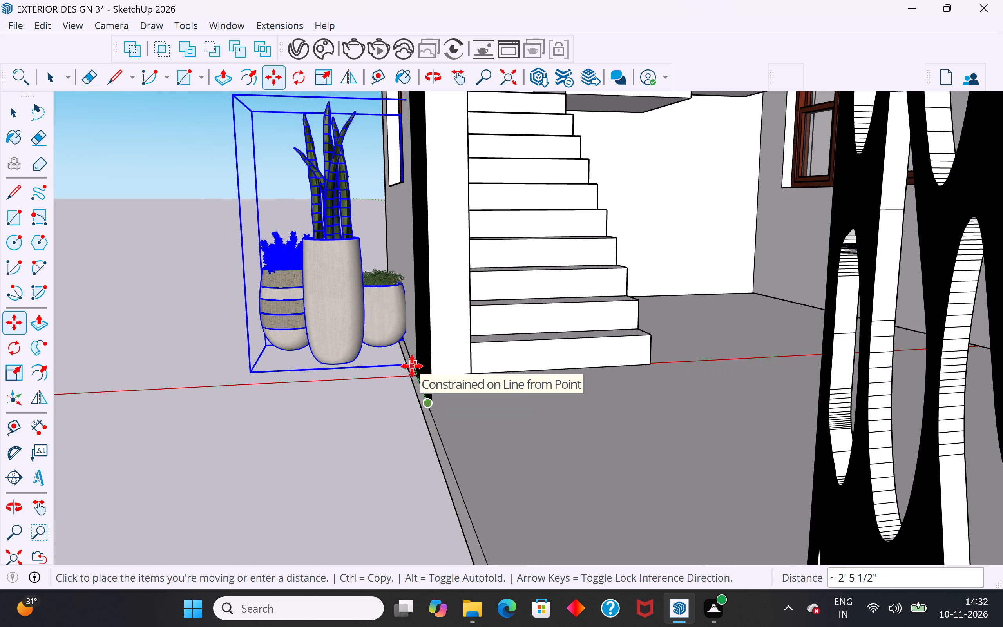
{"action": "left_click", "coordinate": [412, 366]}
{"action": "left_click", "coordinate": [418, 366]}
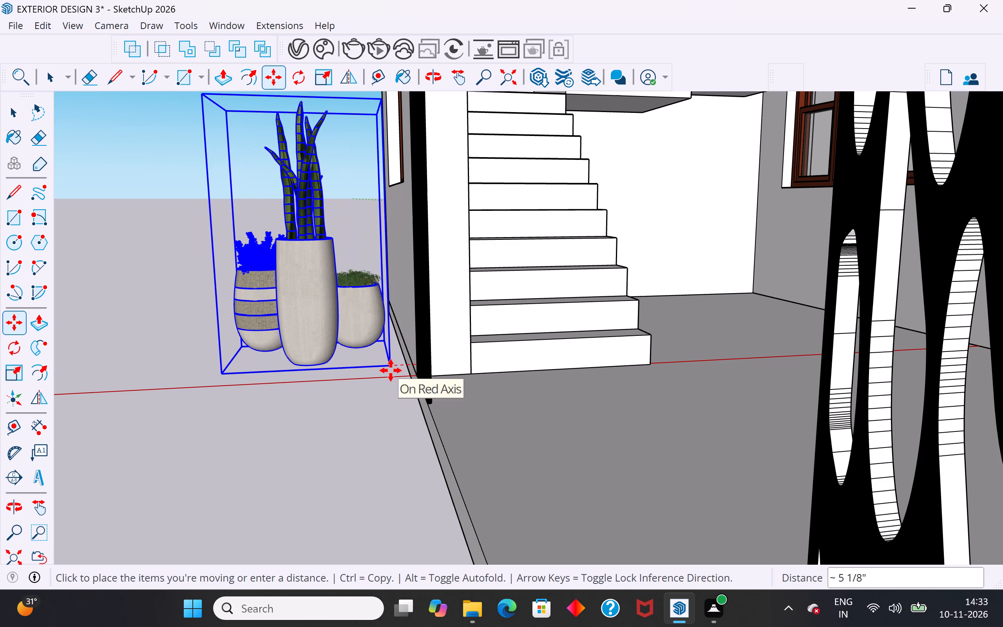
{"action": "left_click", "coordinate": [395, 370]}
{"action": "left_click", "coordinate": [23, 115]}
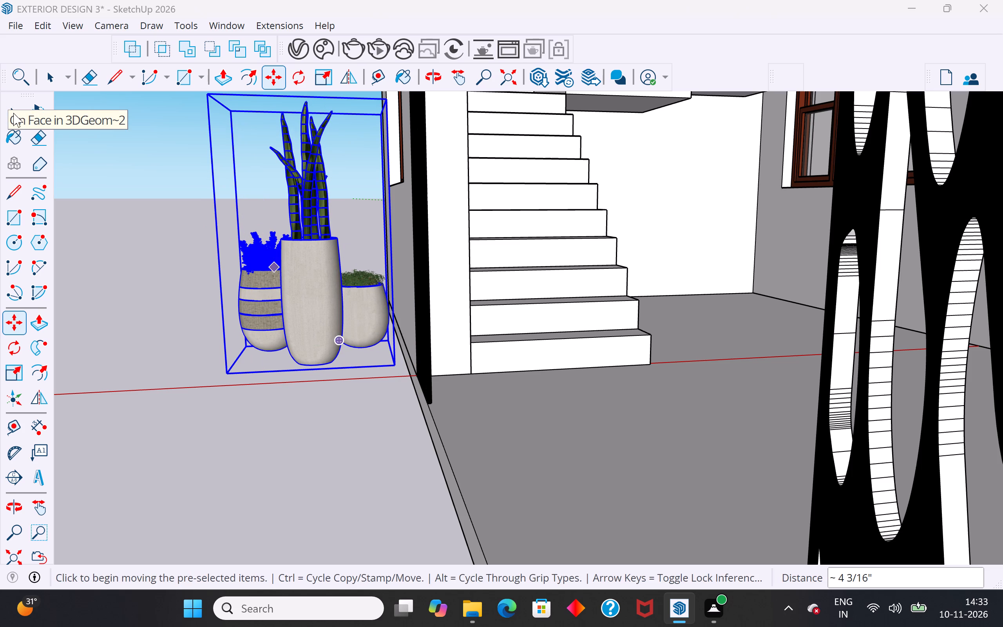
{"action": "left_click", "coordinate": [12, 111]}
{"action": "left_click", "coordinate": [114, 259]}
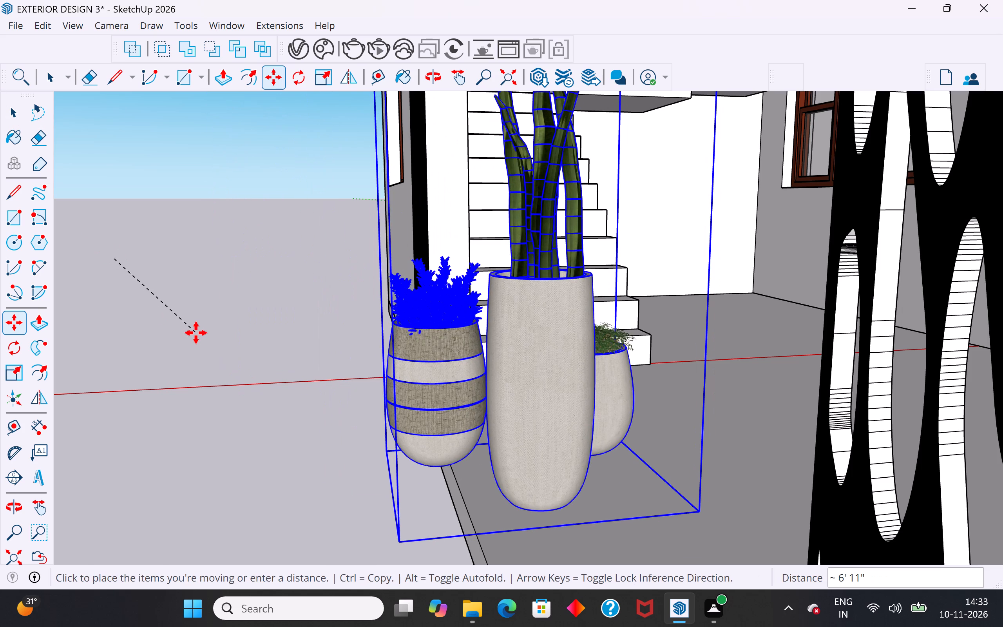
{"action": "key", "text": "Escape"}
{"action": "left_click", "coordinate": [18, 116]}
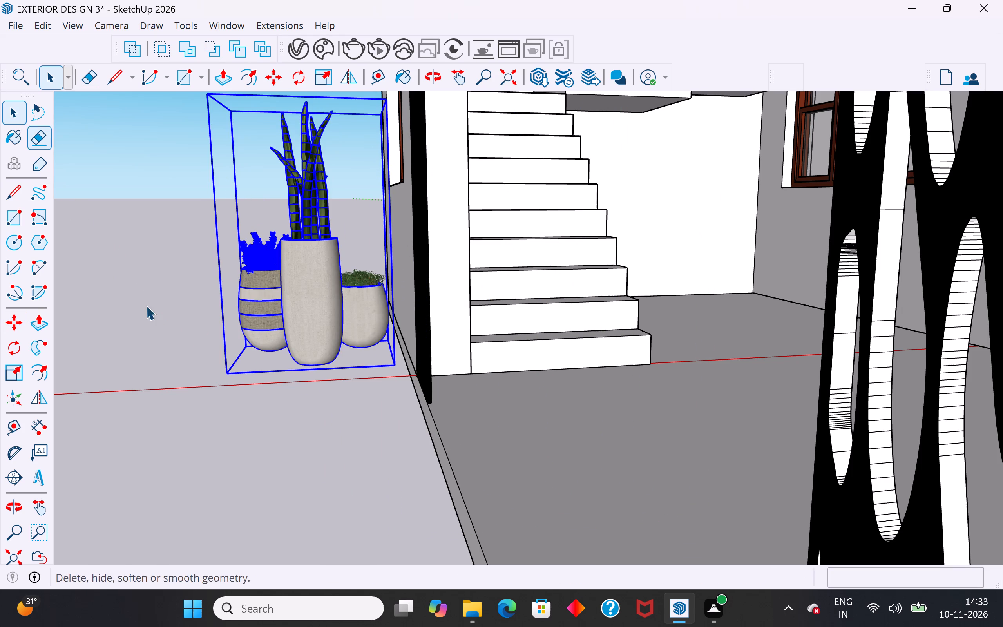
{"action": "left_click", "coordinate": [146, 306]}
Move the planter group about 9 3/4" back toward the vertical jali panel, keeping it in front of the wall.
{"action": "scroll", "coordinate": [256, 396], "scroll_direction": "down", "scroll_amount": 4}
{"action": "middle_click_drag", "start_coordinate": [302, 417], "coordinate": [546, 408]}
{"action": "scroll", "coordinate": [567, 417], "scroll_direction": "down", "scroll_amount": 13}
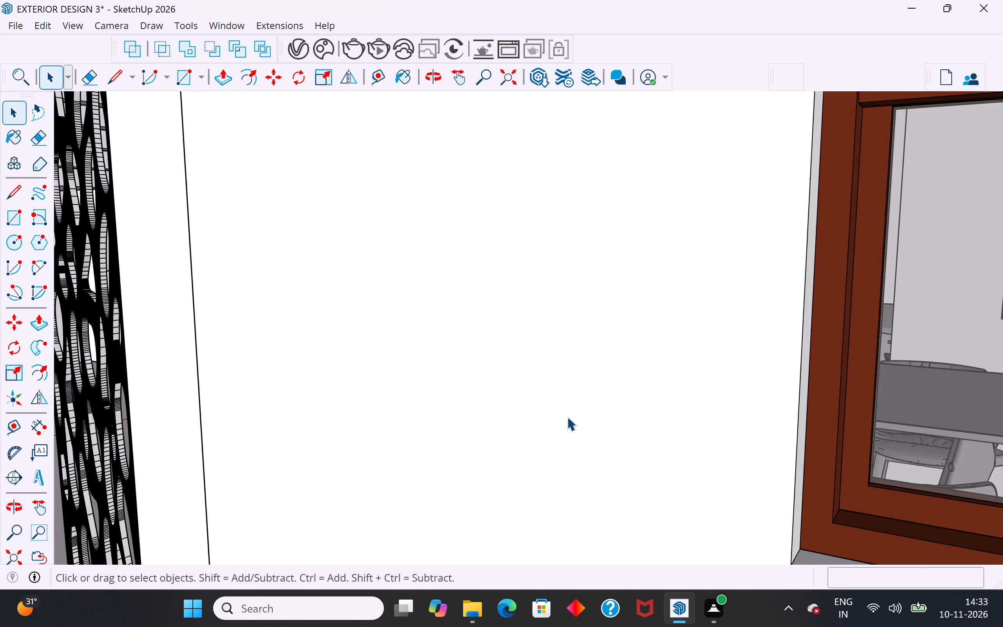
{"action": "scroll", "coordinate": [567, 417], "scroll_direction": "down", "scroll_amount": 20}
{"action": "scroll", "coordinate": [567, 417], "scroll_direction": "down", "scroll_amount": 6}
{"action": "middle_click_drag", "start_coordinate": [496, 462], "coordinate": [596, 489]}
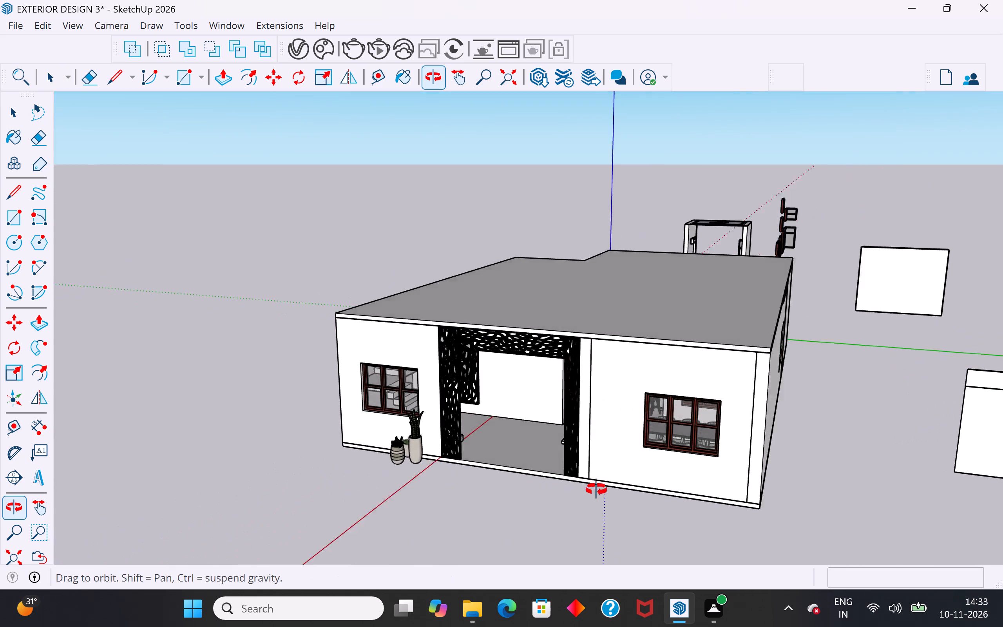
{"action": "middle_click_drag", "start_coordinate": [596, 489], "coordinate": [624, 491]}
{"action": "scroll", "coordinate": [509, 449], "scroll_direction": "up", "scroll_amount": 5}
{"action": "middle_click_drag", "start_coordinate": [640, 472], "coordinate": [665, 463]}
{"action": "scroll", "coordinate": [521, 477], "scroll_direction": "up", "scroll_amount": 2}
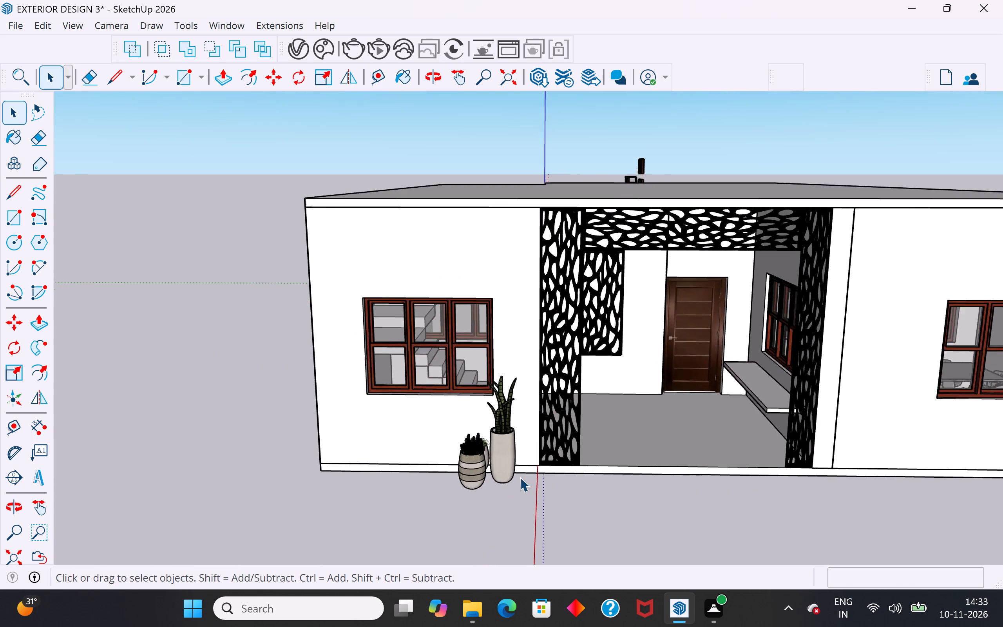
{"action": "scroll", "coordinate": [520, 477], "scroll_direction": "up", "scroll_amount": 2}
{"action": "left_click", "coordinate": [507, 470]}
{"action": "scroll", "coordinate": [511, 478], "scroll_direction": "up", "scroll_amount": 5}
{"action": "key", "text": "m"}
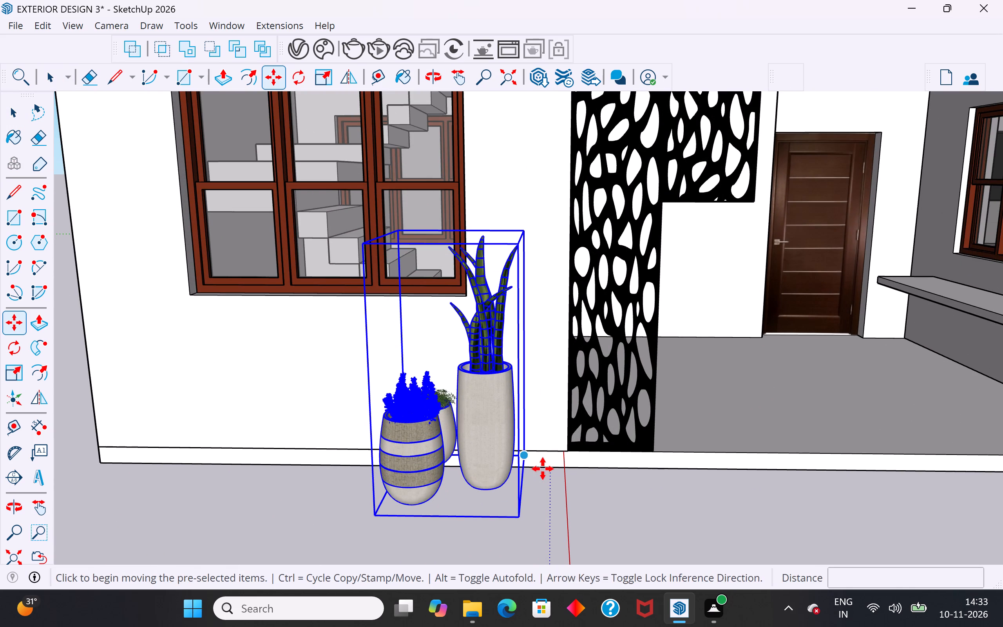
{"action": "left_click", "coordinate": [532, 464]}
{"action": "left_click", "coordinate": [559, 464]}
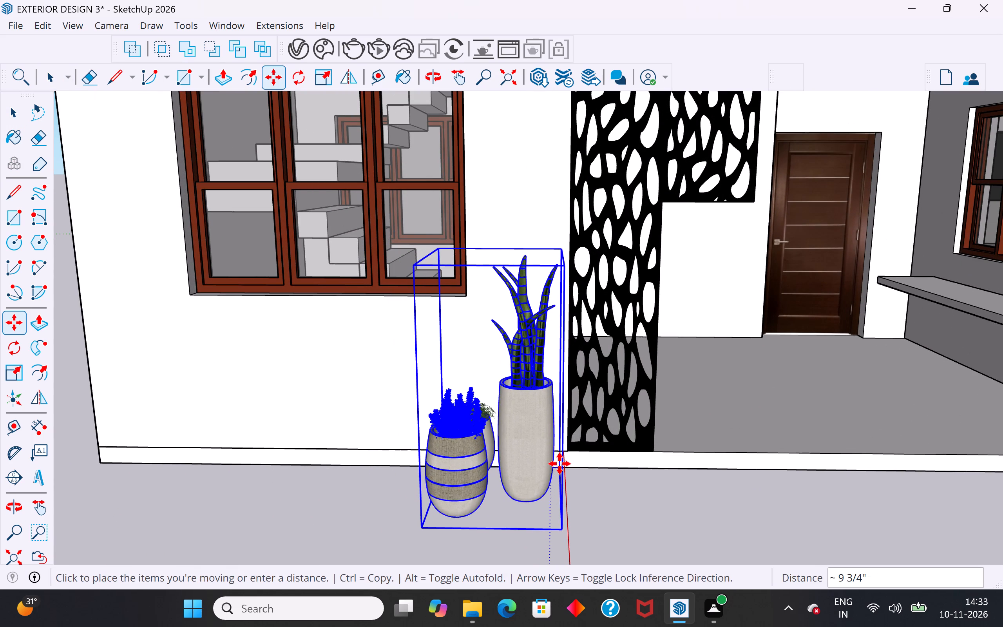
{"action": "left_click", "coordinate": [9, 121]}
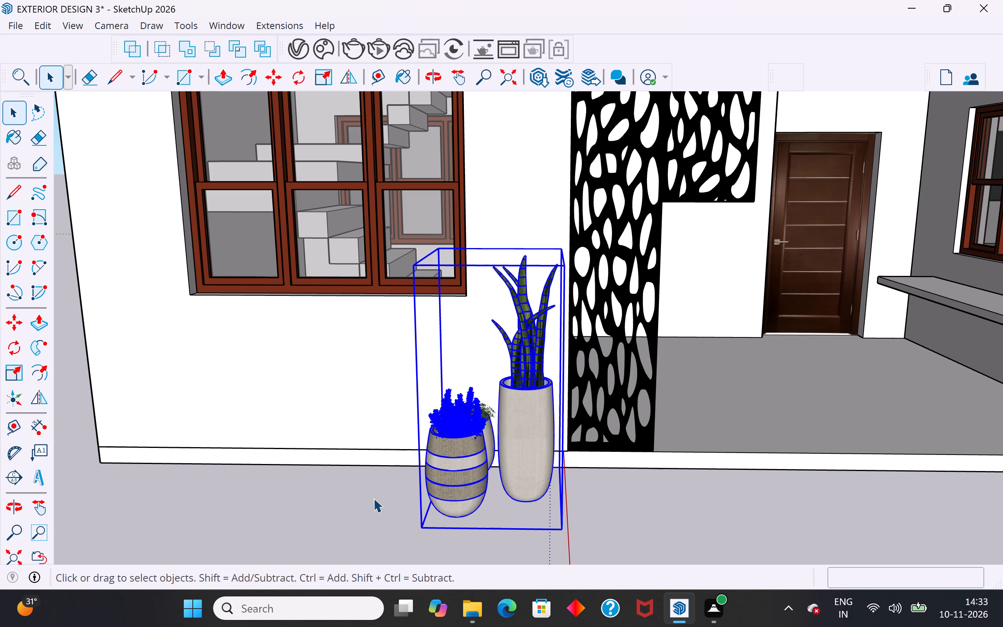
Explode the three-pot planter group beside the vertical jali panel into separate pots.
{"action": "left_click", "coordinate": [373, 498]}
{"action": "scroll", "coordinate": [373, 498], "scroll_direction": "down", "scroll_amount": 5}
{"action": "middle_click_drag", "start_coordinate": [483, 498], "coordinate": [470, 478]}
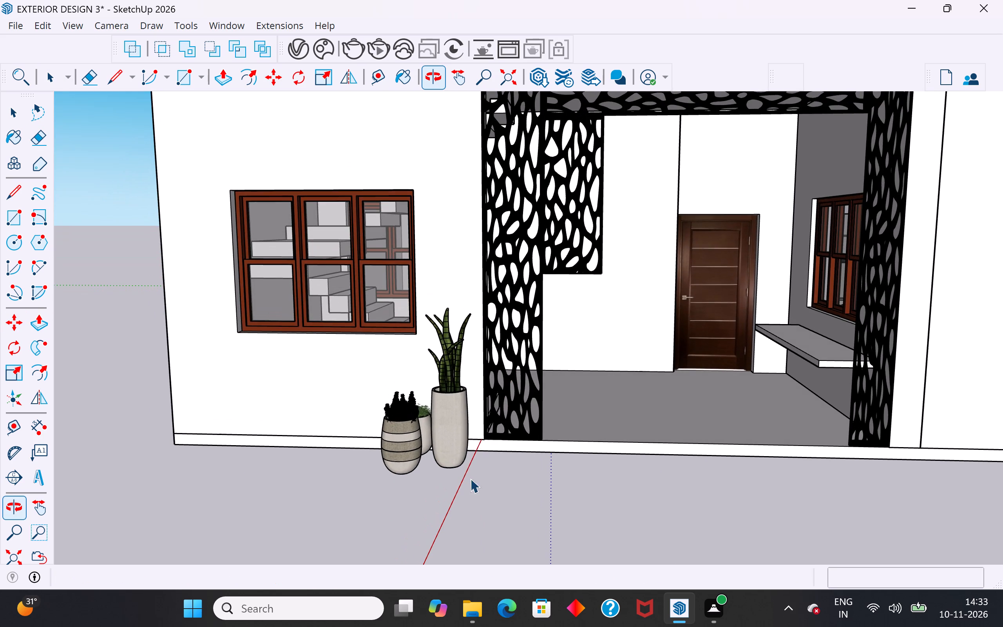
{"action": "left_click", "coordinate": [456, 455]}
{"action": "right_click", "coordinate": [456, 455]}
{"action": "left_click", "coordinate": [511, 131]}
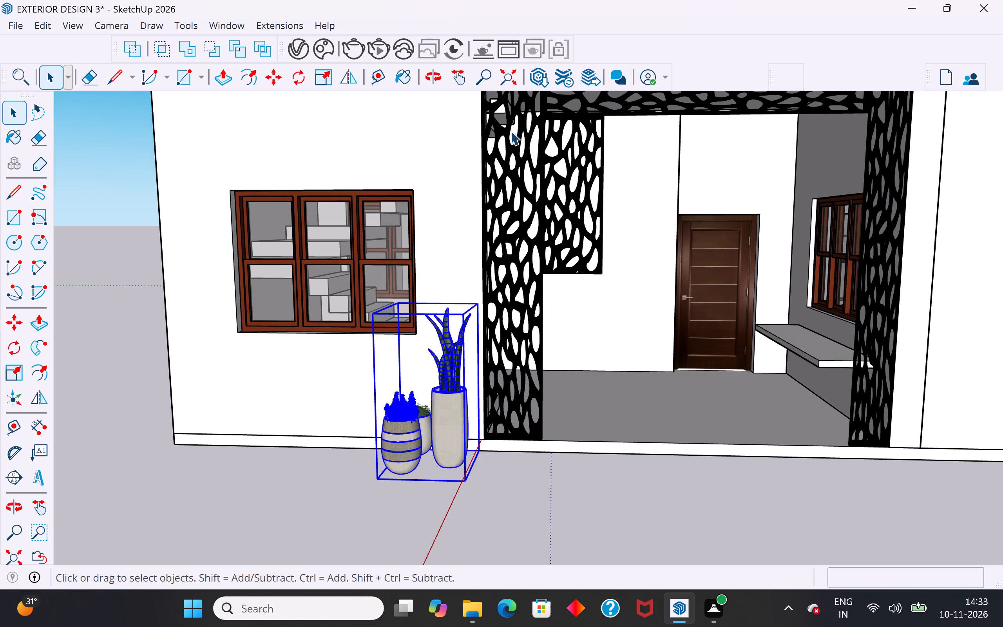
{"action": "left_click", "coordinate": [499, 477]}
Copy the tall snake-plant pot about 15' 9 13/16" into the porch corner between the entrance door and the ledge.
{"action": "left_click", "coordinate": [463, 440]}
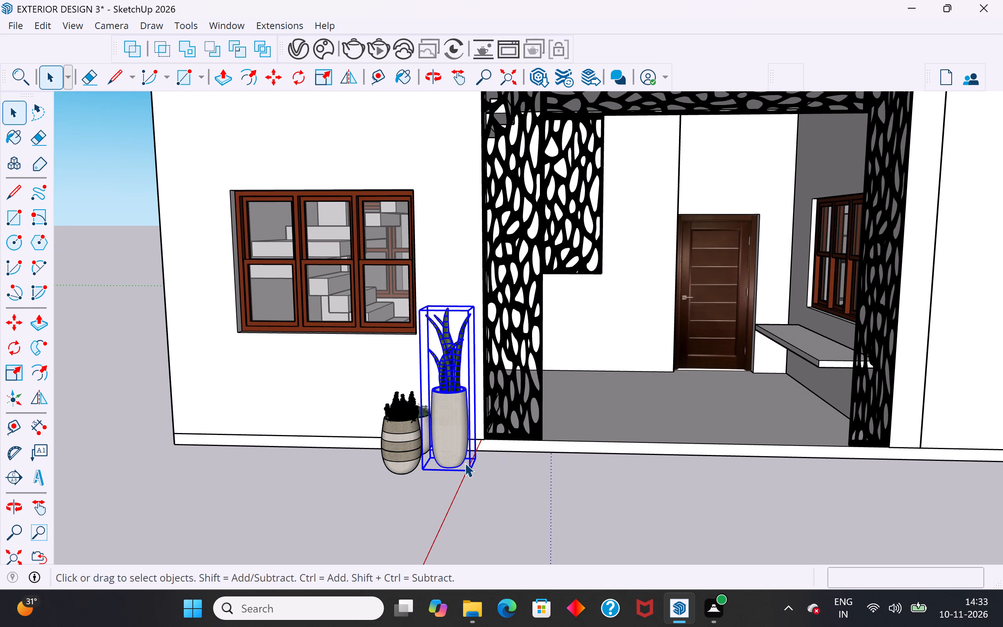
{"action": "key", "text": "m"}
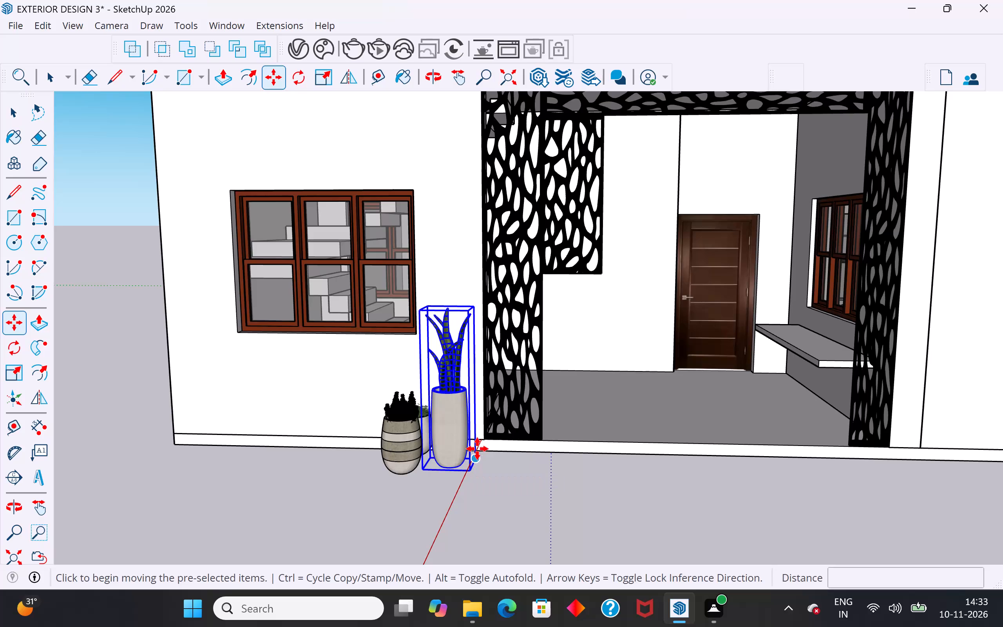
{"action": "left_click", "coordinate": [479, 454], "text": "ctrl"}
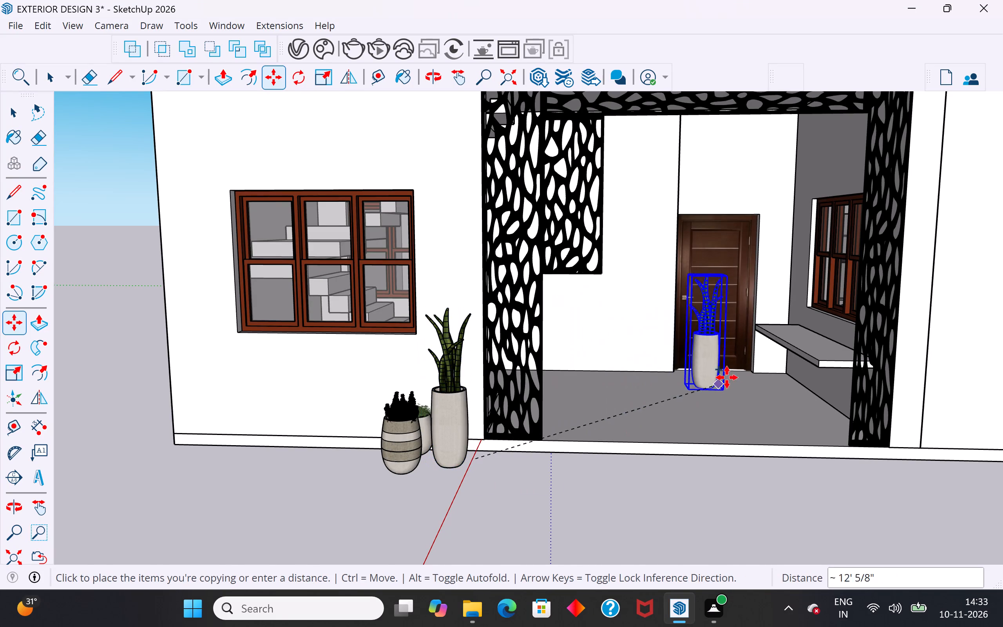
{"action": "scroll", "coordinate": [737, 370], "scroll_direction": "up", "scroll_amount": 5}
{"action": "middle_click_drag", "start_coordinate": [774, 367], "coordinate": [816, 428]}
{"action": "scroll", "coordinate": [816, 428], "scroll_direction": "up", "scroll_amount": 9}
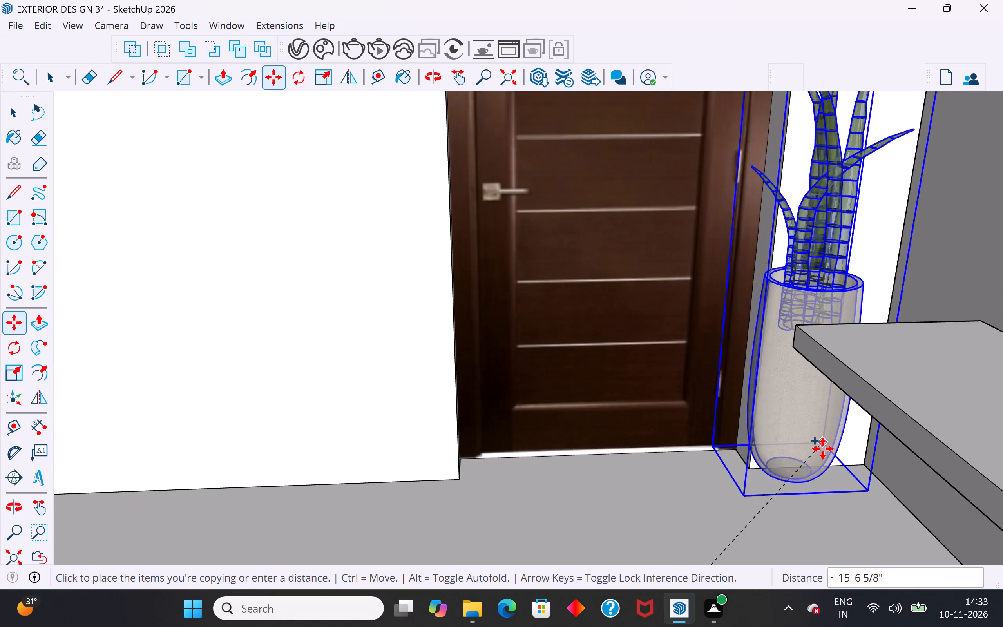
{"action": "left_click", "coordinate": [853, 459]}
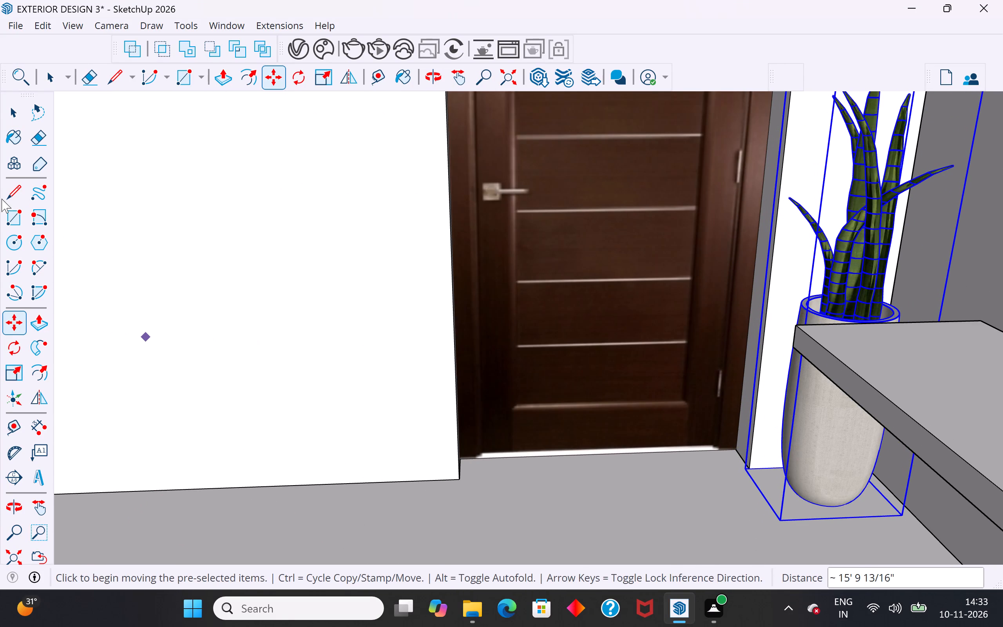
{"action": "left_click", "coordinate": [16, 112]}
{"action": "scroll", "coordinate": [435, 393], "scroll_direction": "down", "scroll_amount": 11}
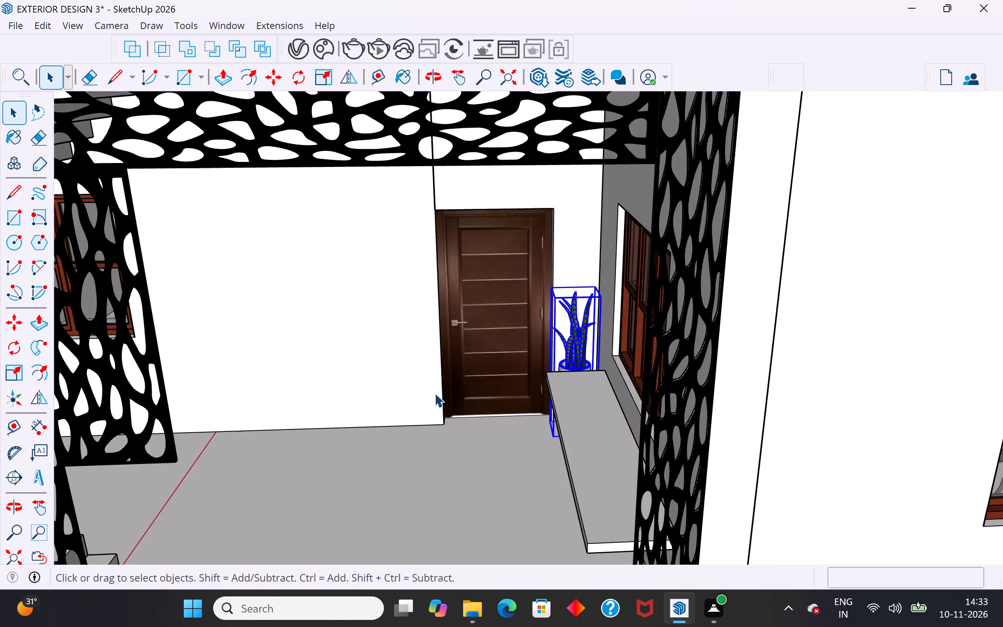
{"action": "scroll", "coordinate": [435, 393], "scroll_direction": "down", "scroll_amount": 4}
{"action": "scroll", "coordinate": [616, 384], "scroll_direction": "down", "scroll_amount": 5}
{"action": "left_click", "coordinate": [671, 564]}
Move the copied tall pot about 1 3/4" along the floor, away from the door-side wall.
{"action": "scroll", "coordinate": [596, 479], "scroll_direction": "up", "scroll_amount": 3}
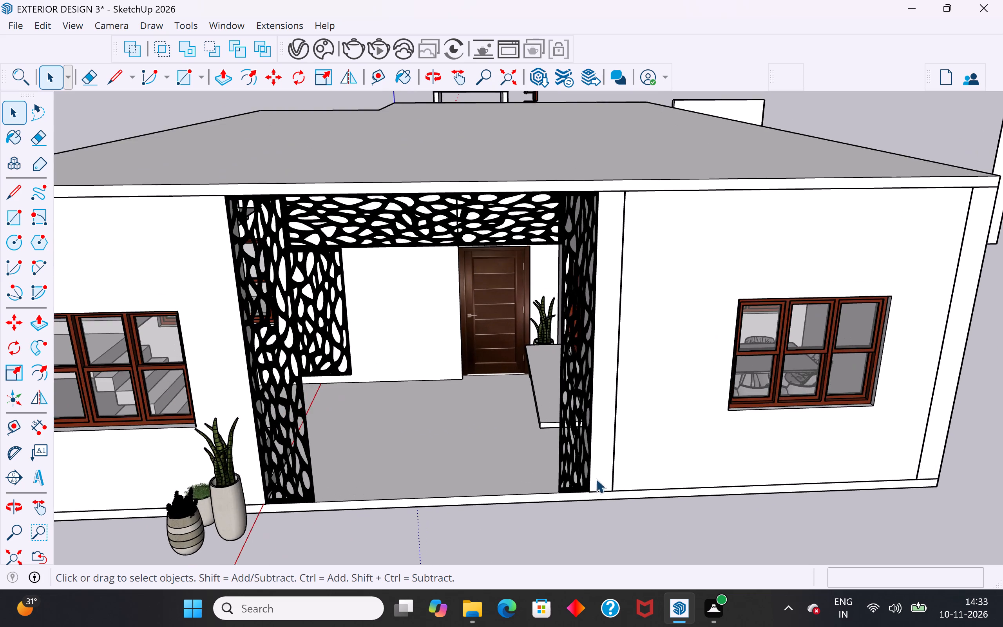
{"action": "middle_click_drag", "start_coordinate": [587, 478], "coordinate": [656, 489]}
{"action": "scroll", "coordinate": [641, 413], "scroll_direction": "up", "scroll_amount": 11}
{"action": "middle_click_drag", "start_coordinate": [580, 355], "coordinate": [646, 364]}
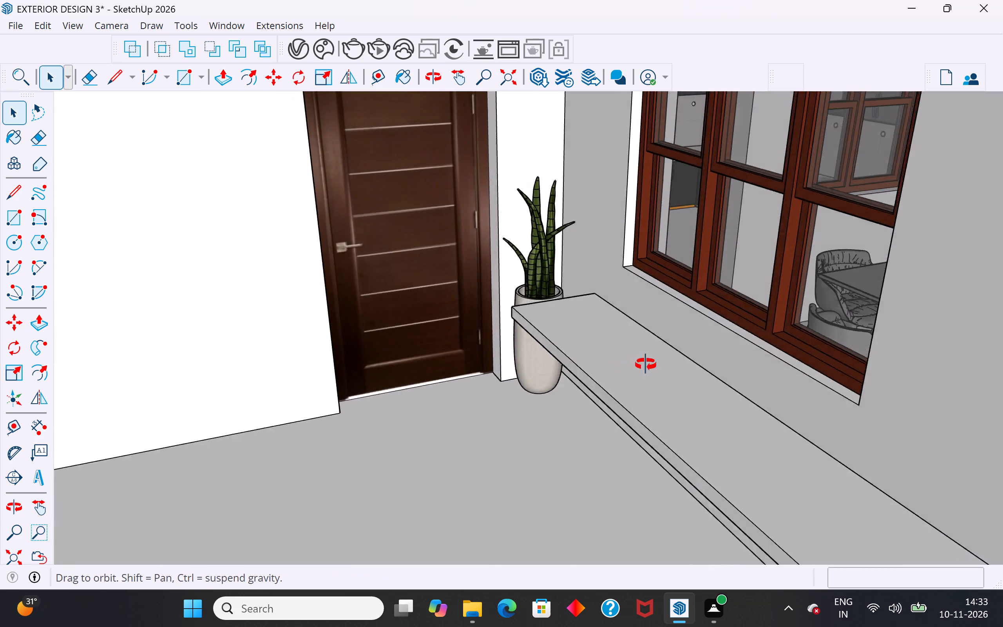
{"action": "middle_click_drag", "start_coordinate": [646, 364], "coordinate": [692, 312]}
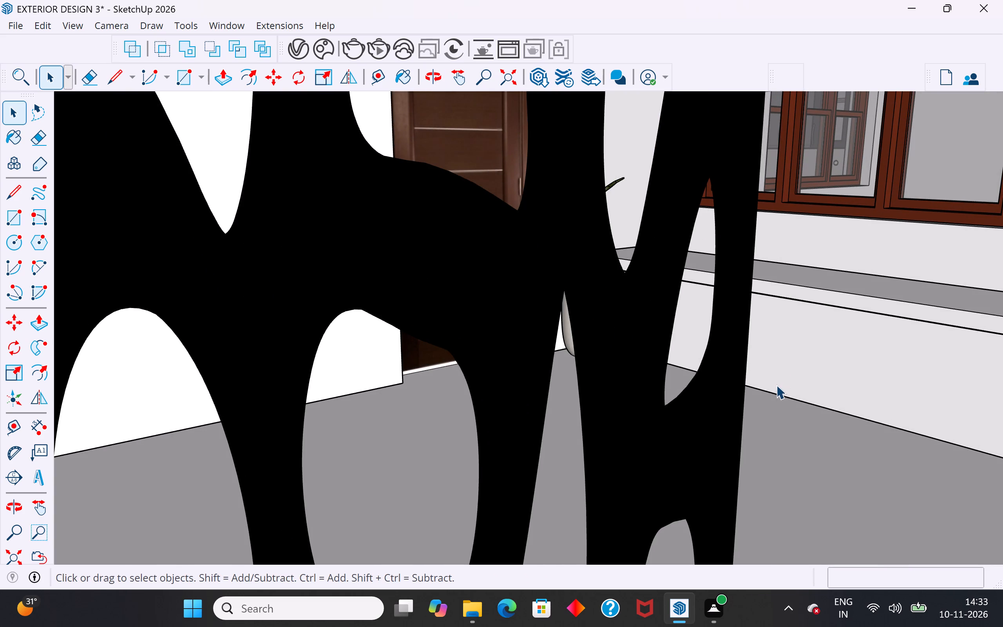
{"action": "middle_click_drag", "start_coordinate": [760, 389], "coordinate": [729, 392]}
{"action": "scroll", "coordinate": [593, 317], "scroll_direction": "up", "scroll_amount": 7}
{"action": "middle_click_drag", "start_coordinate": [543, 320], "coordinate": [606, 318]}
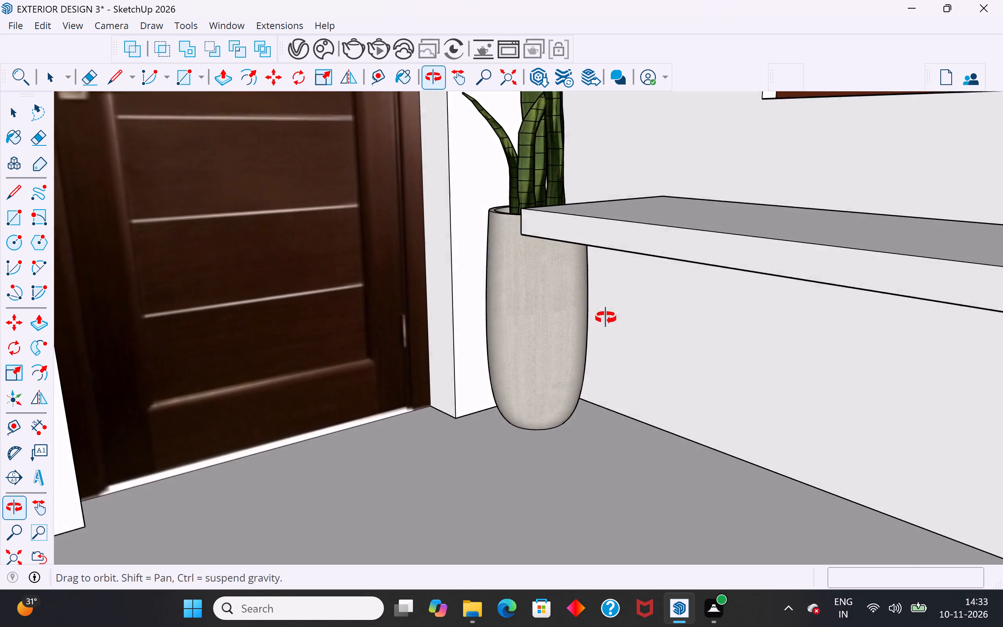
{"action": "middle_click_drag", "start_coordinate": [606, 318], "coordinate": [719, 322]}
{"action": "left_click", "coordinate": [584, 379]}
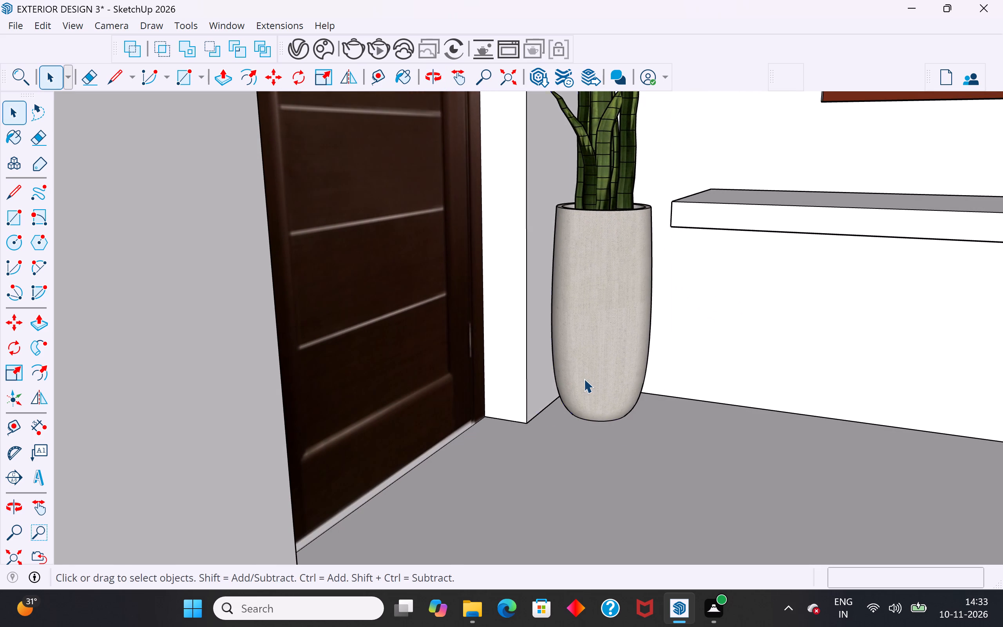
{"action": "key", "text": "m"}
{"action": "left_click", "coordinate": [645, 420]}
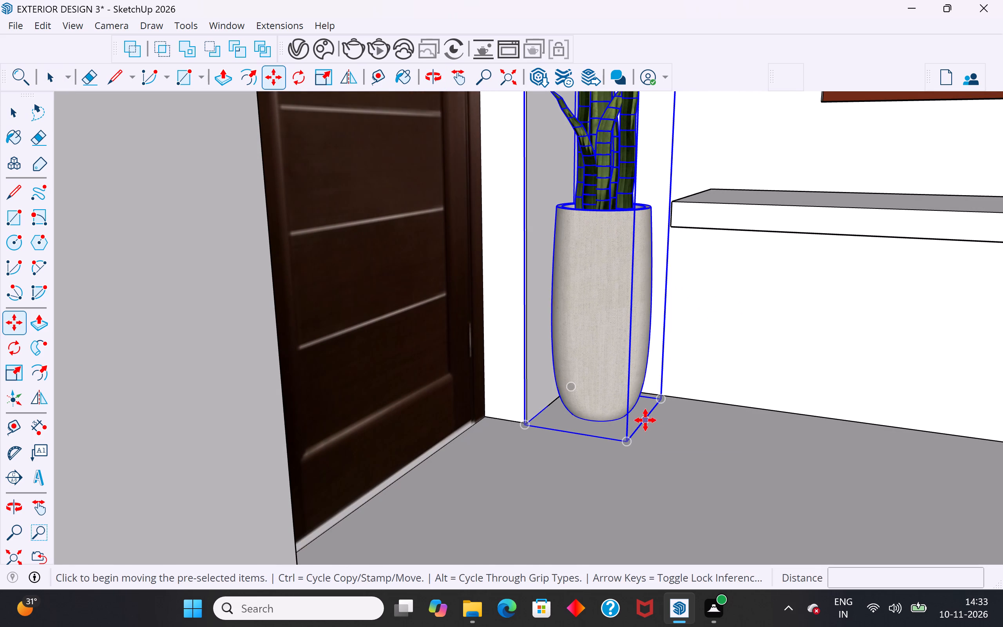
{"action": "left_click", "coordinate": [660, 420]}
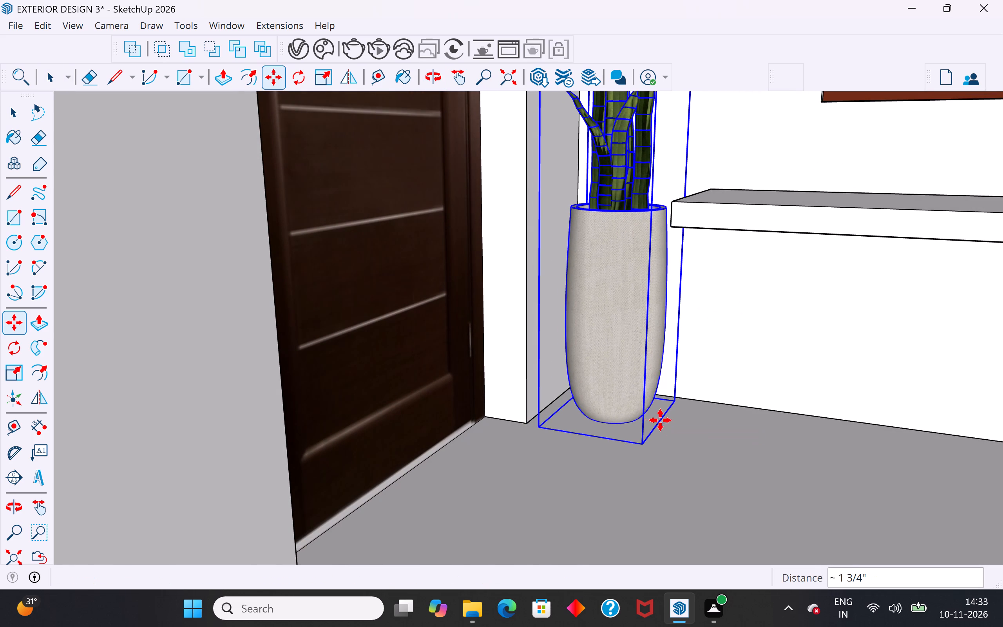
{"action": "scroll", "coordinate": [623, 457], "scroll_direction": "down", "scroll_amount": 9}
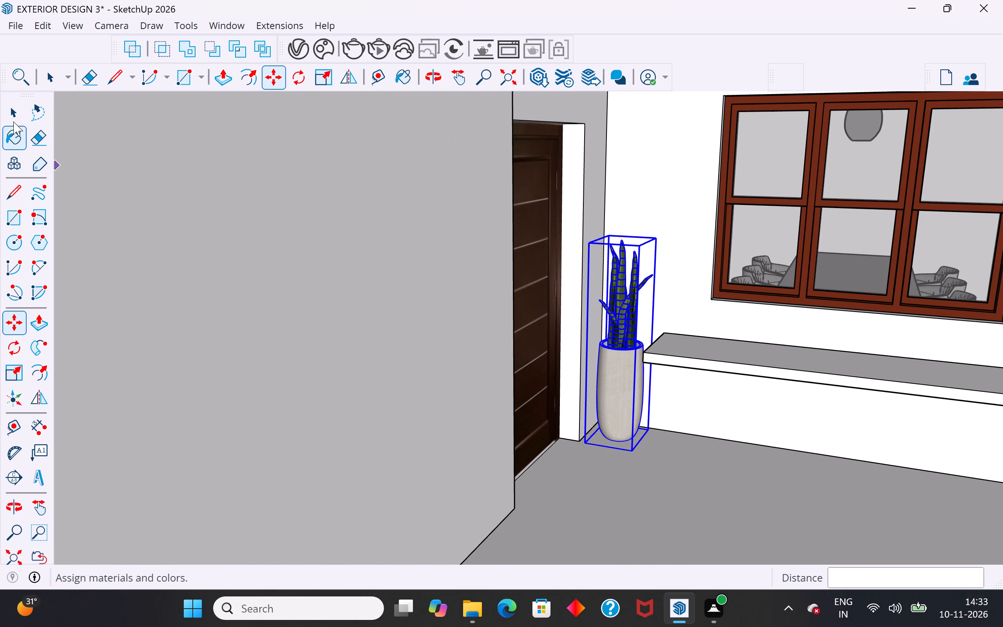
{"action": "left_click", "coordinate": [13, 120]}
Examine the house front and porch with the pots placed beside the jali panel and the entrance door.
{"action": "scroll", "coordinate": [571, 364], "scroll_direction": "down", "scroll_amount": 11}
{"action": "middle_click_drag", "start_coordinate": [813, 353], "coordinate": [524, 361]}
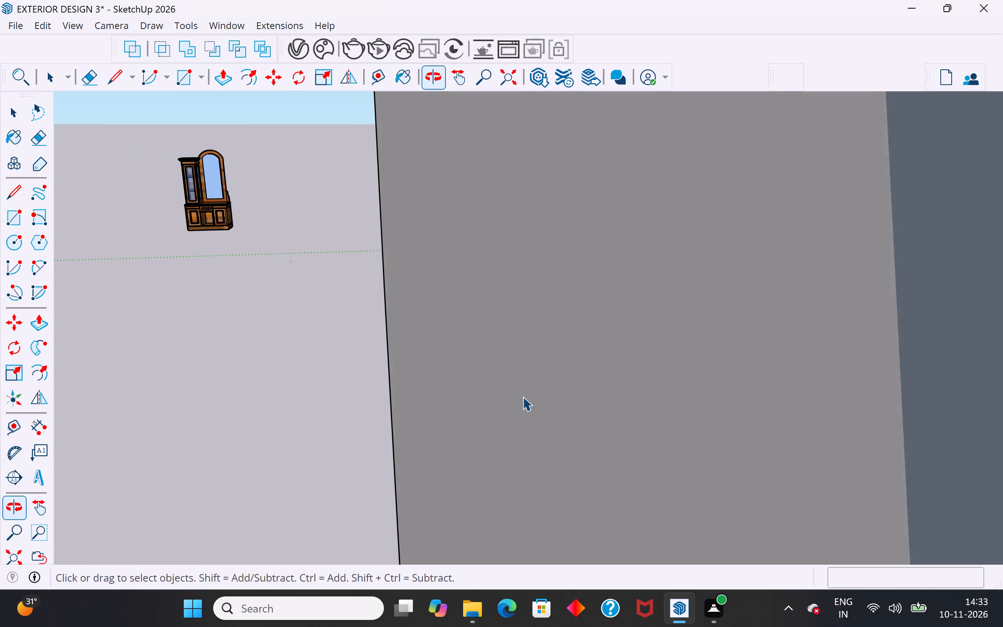
{"action": "scroll", "coordinate": [520, 403], "scroll_direction": "down", "scroll_amount": 18}
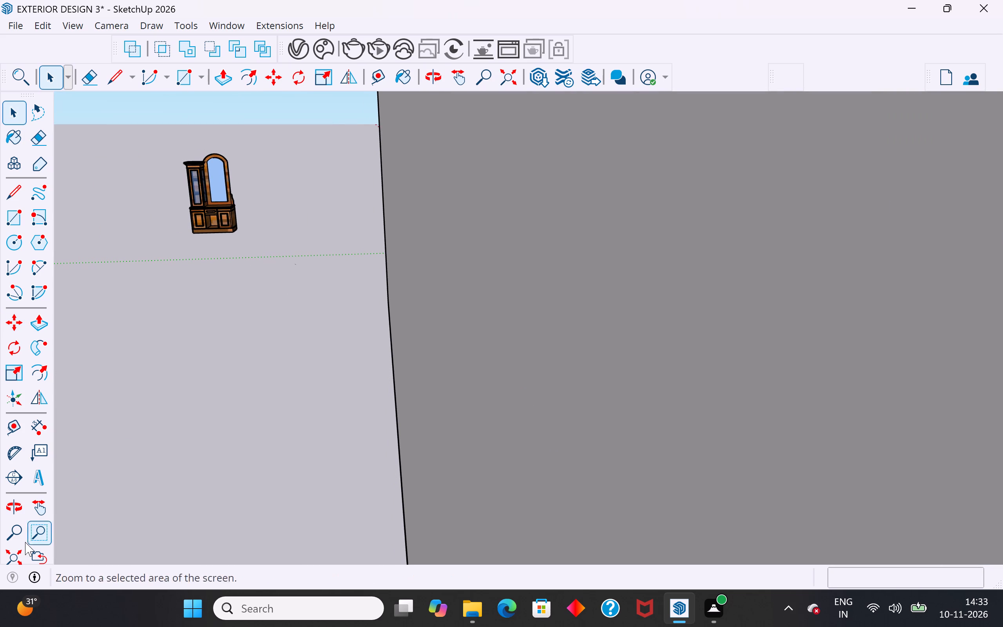
{"action": "left_click", "coordinate": [13, 560]}
{"action": "left_click", "coordinate": [426, 462]}
{"action": "scroll", "coordinate": [172, 419], "scroll_direction": "up", "scroll_amount": 8}
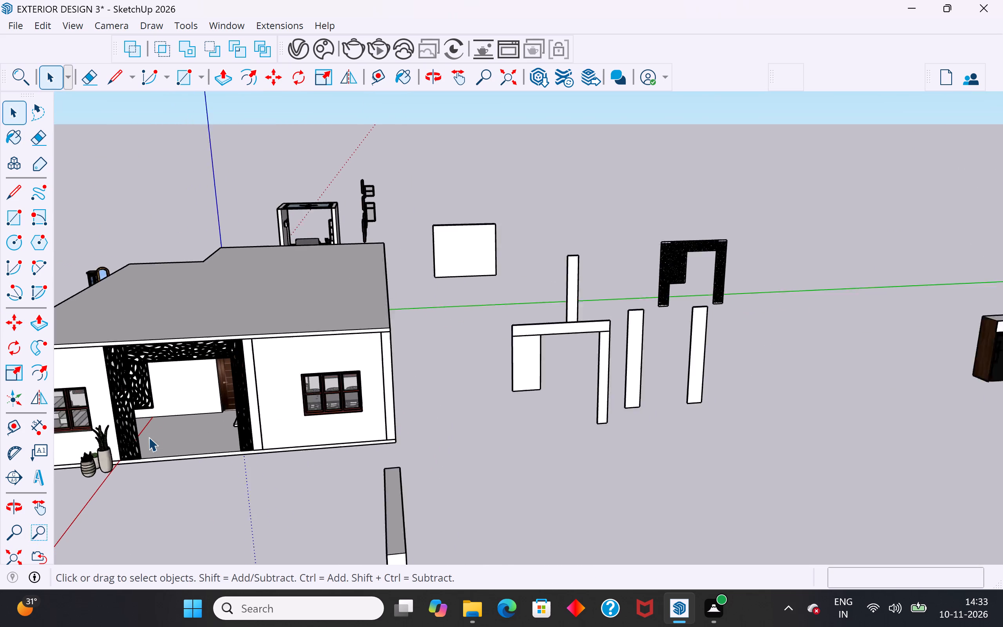
{"action": "scroll", "coordinate": [148, 437], "scroll_direction": "up", "scroll_amount": 1}
{"action": "scroll", "coordinate": [515, 368], "scroll_direction": "down", "scroll_amount": 5}
{"action": "scroll", "coordinate": [291, 445], "scroll_direction": "up", "scroll_amount": 12}
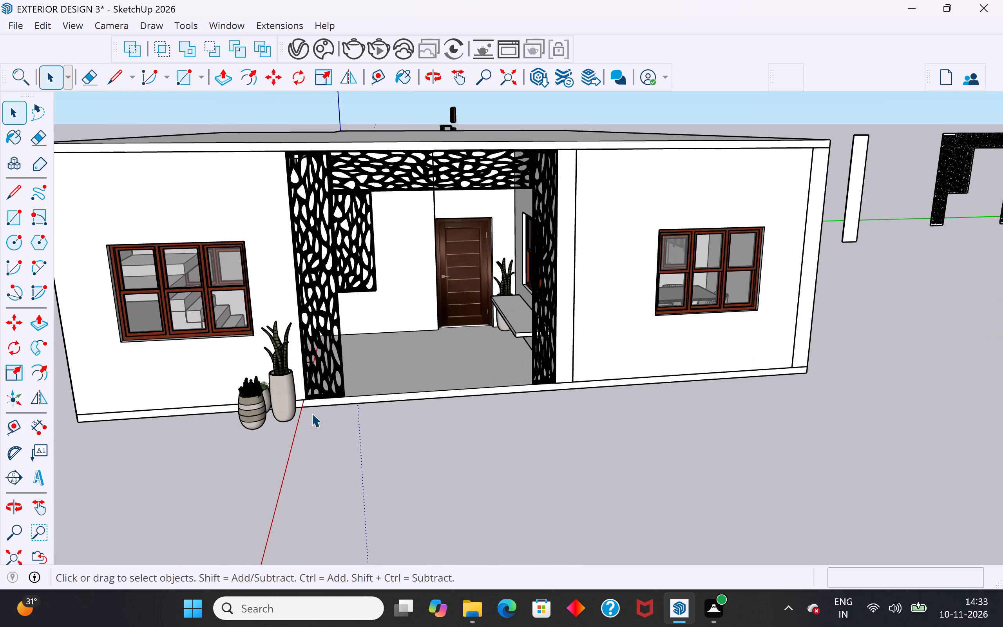
{"action": "scroll", "coordinate": [311, 413], "scroll_direction": "down", "scroll_amount": 3}
{"action": "middle_click_drag", "start_coordinate": [458, 398], "coordinate": [450, 418]}
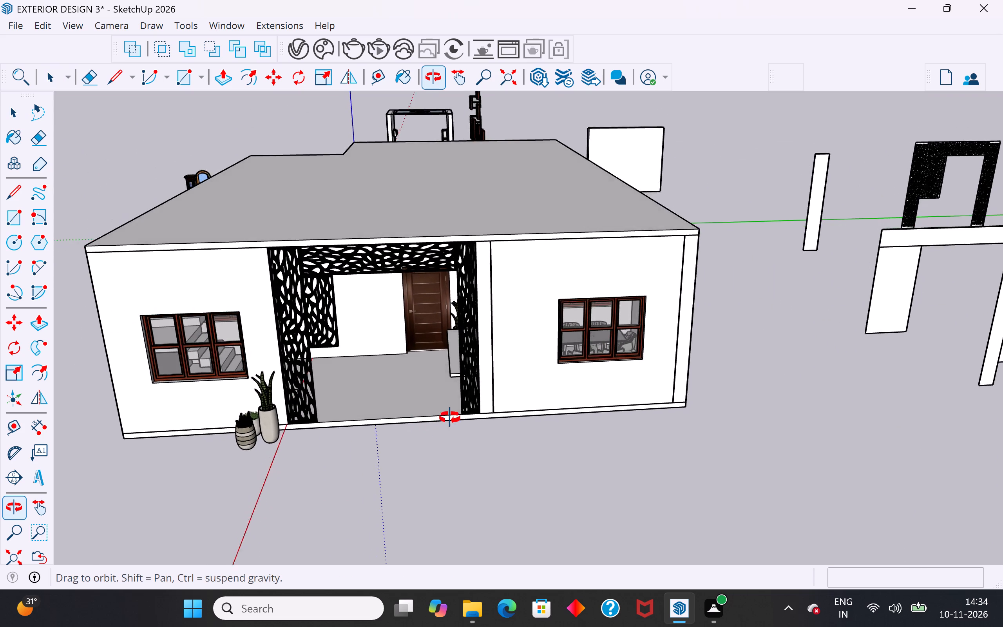
{"action": "middle_click_drag", "start_coordinate": [450, 418], "coordinate": [523, 385]}
{"action": "scroll", "coordinate": [361, 416], "scroll_direction": "up", "scroll_amount": 4}
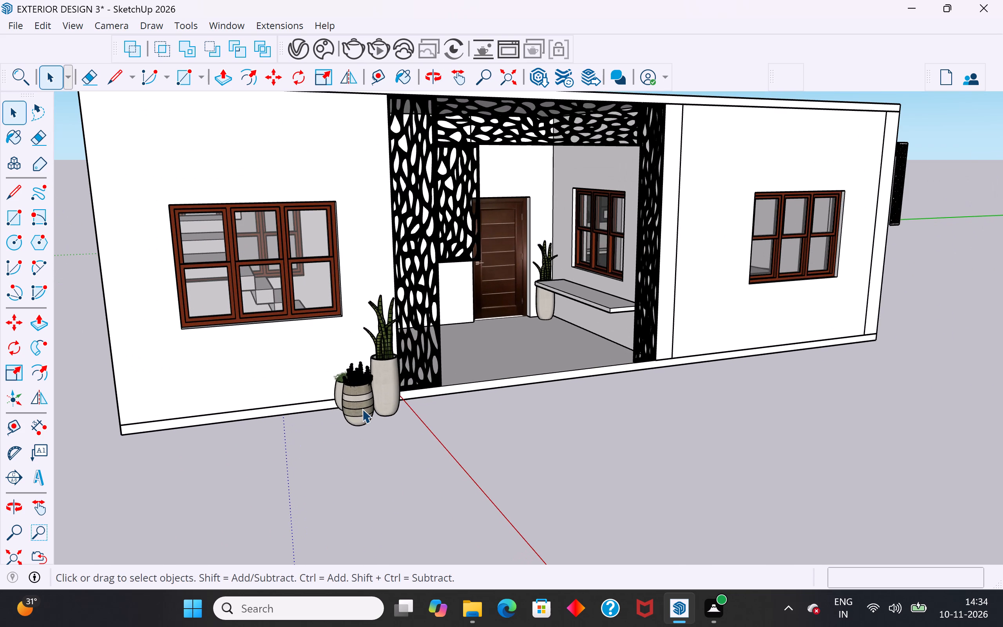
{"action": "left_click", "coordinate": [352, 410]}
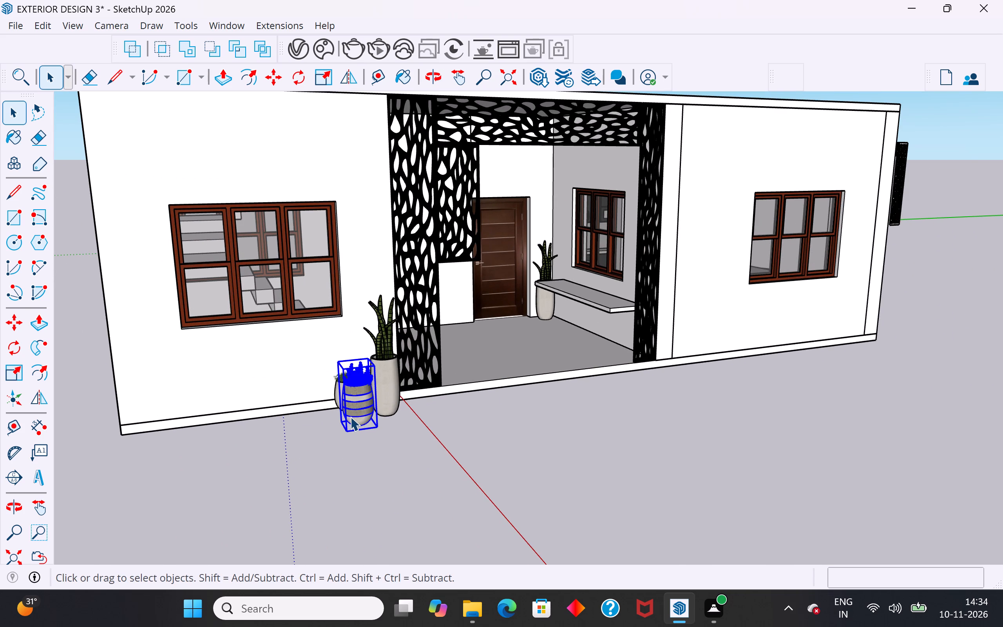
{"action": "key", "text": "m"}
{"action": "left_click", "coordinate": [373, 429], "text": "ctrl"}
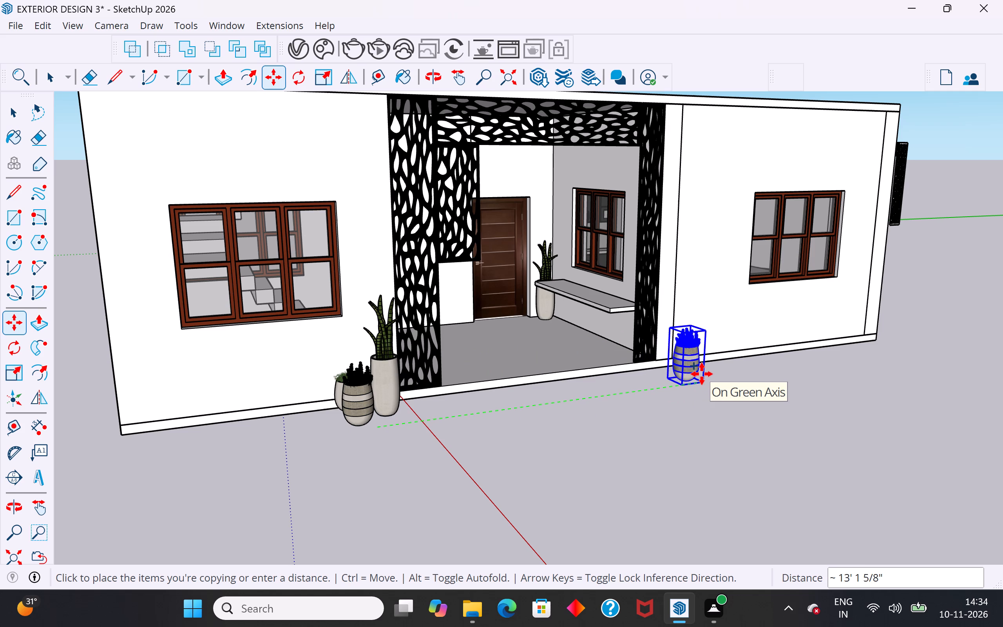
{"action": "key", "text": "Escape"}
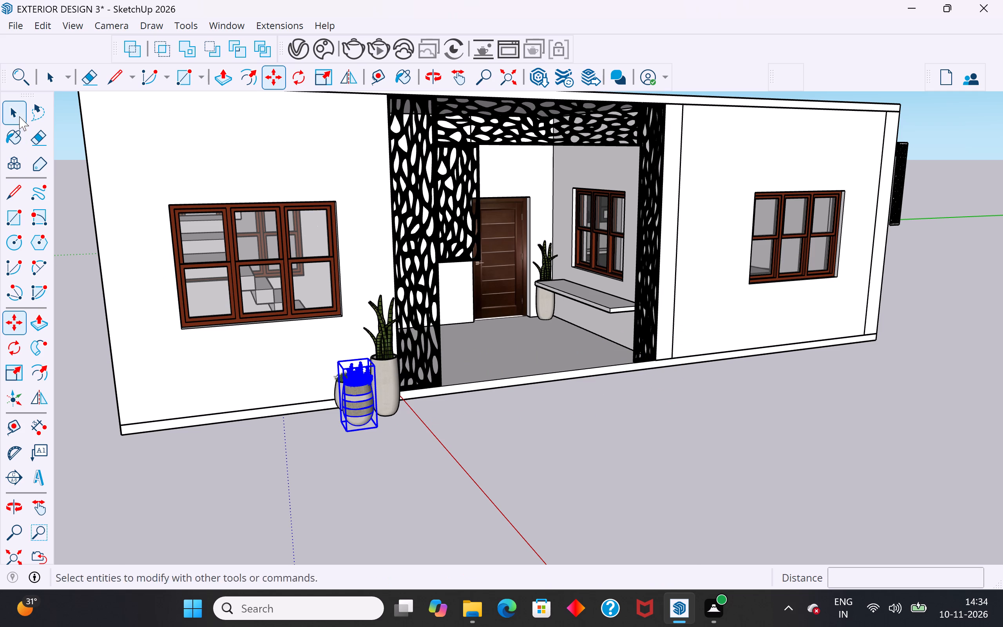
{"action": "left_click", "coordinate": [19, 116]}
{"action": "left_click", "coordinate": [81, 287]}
Copy the small plain pot with green foliage about 14' along the front wall to the opposite side of the porch opening.
{"action": "scroll", "coordinate": [359, 424], "scroll_direction": "up", "scroll_amount": 8}
{"action": "middle_click_drag", "start_coordinate": [388, 423], "coordinate": [404, 427]}
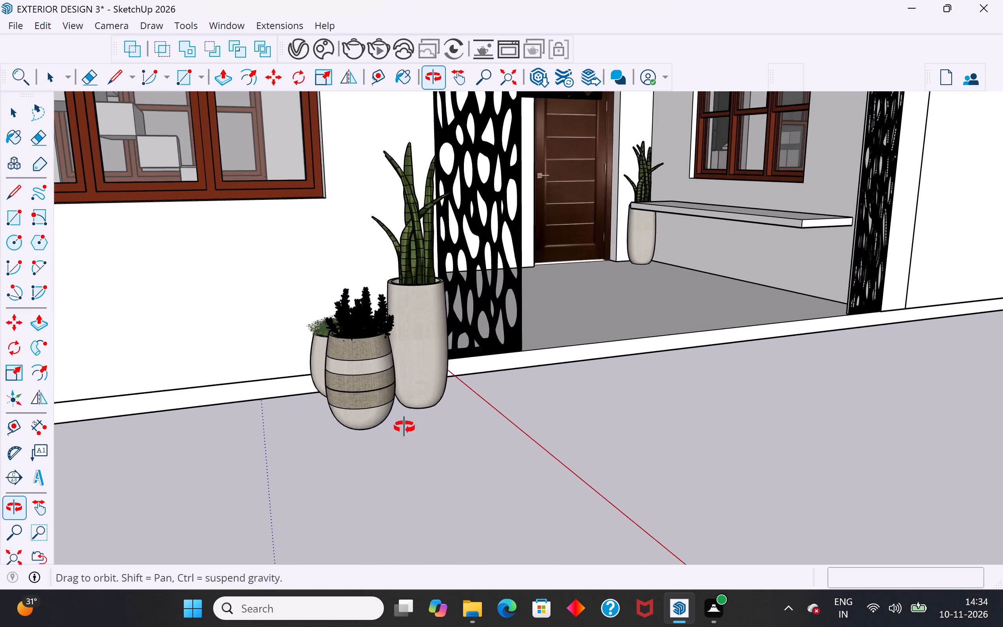
{"action": "middle_click_drag", "start_coordinate": [404, 427], "coordinate": [469, 427]}
{"action": "left_click", "coordinate": [494, 390]}
{"action": "key", "text": "m"}
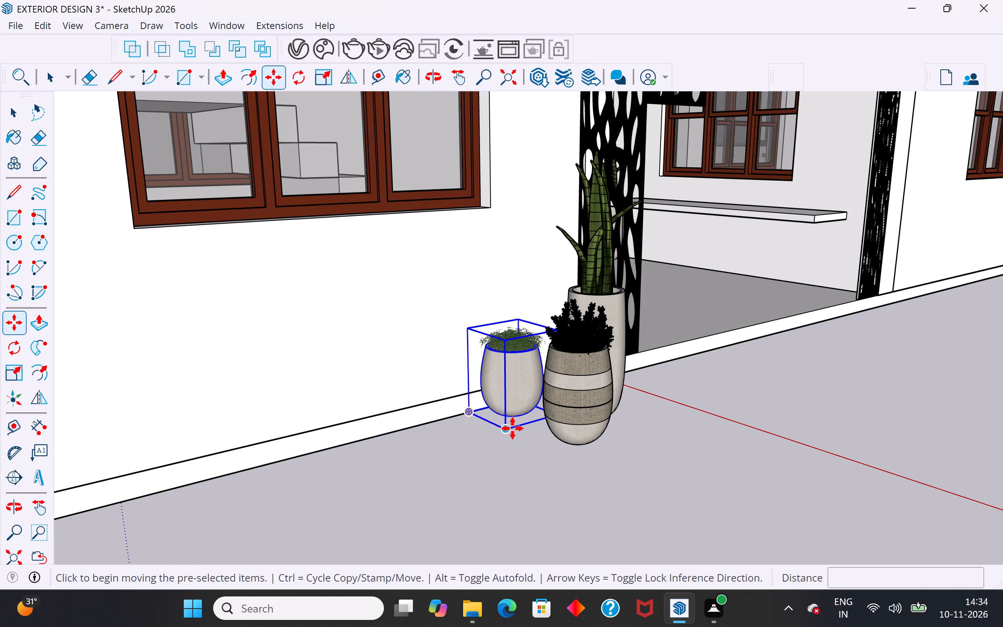
{"action": "left_click", "coordinate": [469, 413], "text": "ctrl"}
{"action": "scroll", "coordinate": [758, 360], "scroll_direction": "down", "scroll_amount": 3}
{"action": "middle_click_drag", "start_coordinate": [877, 319], "coordinate": [697, 306]}
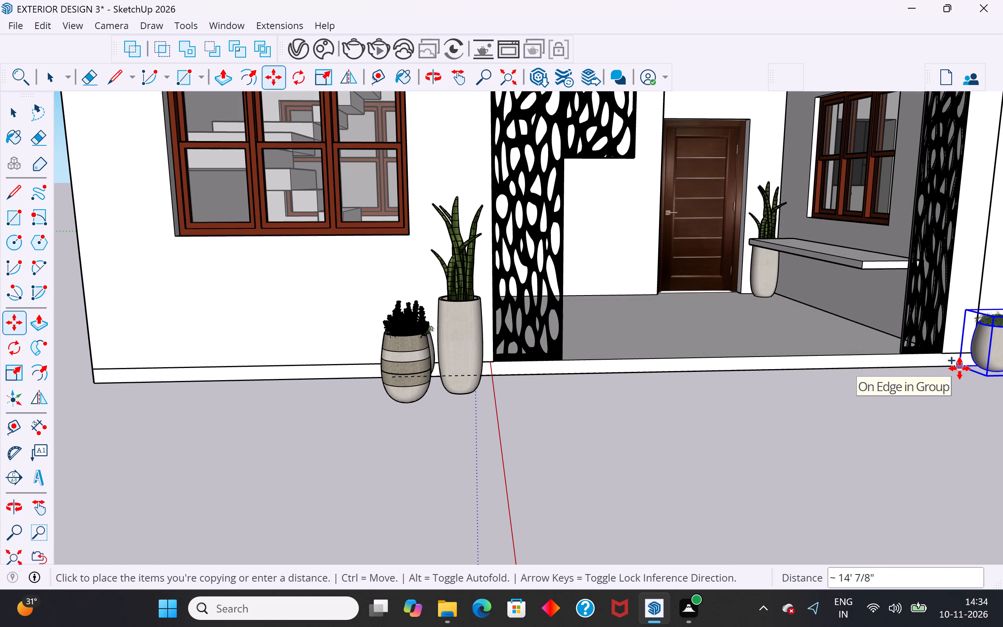
{"action": "left_click", "coordinate": [962, 368]}
{"action": "scroll", "coordinate": [632, 464], "scroll_direction": "down", "scroll_amount": 5}
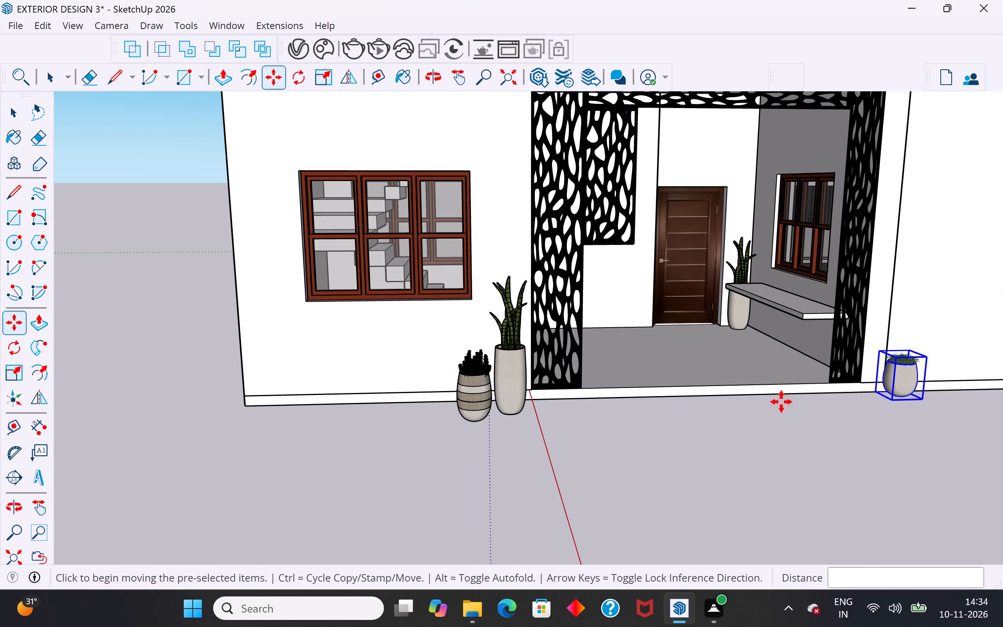
{"action": "left_click", "coordinate": [14, 118]}
{"action": "left_click", "coordinate": [156, 329]}
Examine the whole front elevation with pots on both sides of the porch opening.
{"action": "scroll", "coordinate": [190, 475], "scroll_direction": "down", "scroll_amount": 6}
{"action": "middle_click_drag", "start_coordinate": [615, 433], "coordinate": [651, 352]}
{"action": "scroll", "coordinate": [717, 318], "scroll_direction": "up", "scroll_amount": 7}
{"action": "middle_click_drag", "start_coordinate": [752, 269], "coordinate": [641, 463]}
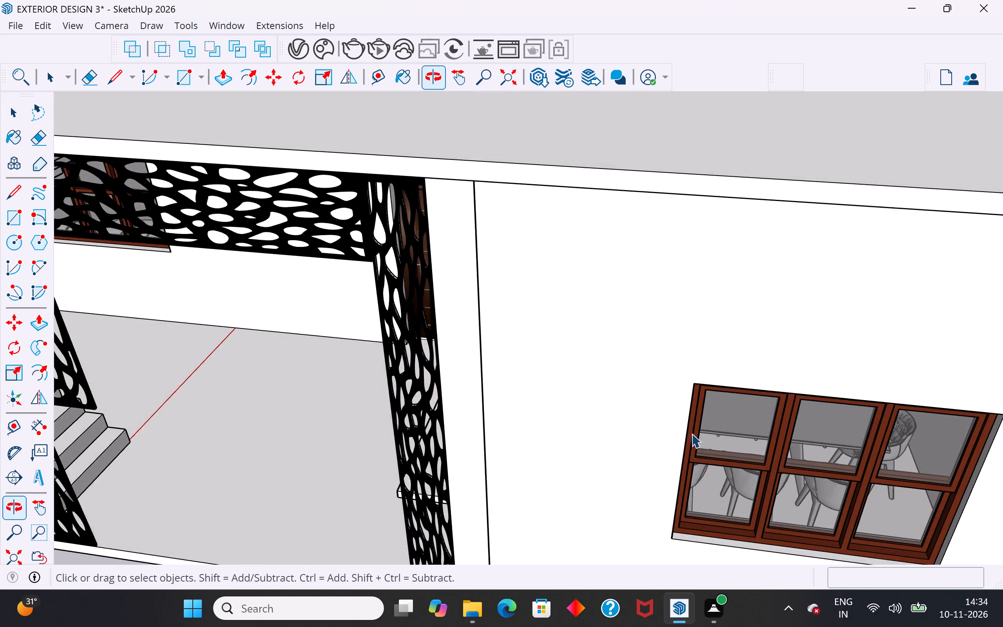
{"action": "scroll", "coordinate": [736, 402], "scroll_direction": "down", "scroll_amount": 6}
{"action": "scroll", "coordinate": [499, 508], "scroll_direction": "up", "scroll_amount": 1}
{"action": "middle_click_drag", "start_coordinate": [504, 502], "coordinate": [524, 472]}
{"action": "scroll", "coordinate": [524, 472], "scroll_direction": "down", "scroll_amount": 5}
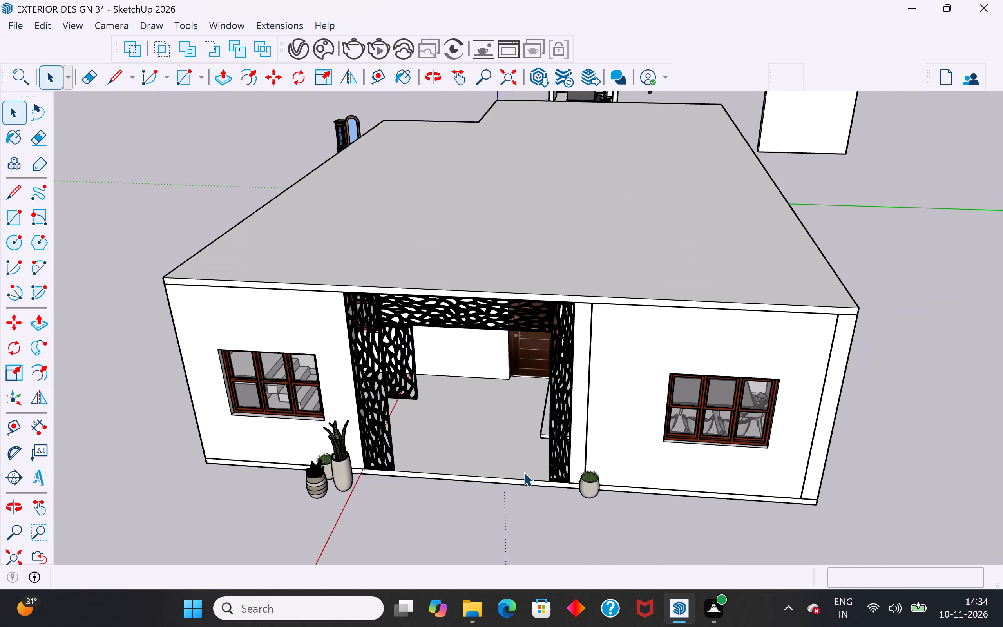
{"action": "middle_click_drag", "start_coordinate": [599, 502], "coordinate": [594, 473]}
{"action": "scroll", "coordinate": [628, 464], "scroll_direction": "up", "scroll_amount": 3}
{"action": "scroll", "coordinate": [692, 424], "scroll_direction": "down", "scroll_amount": 2}
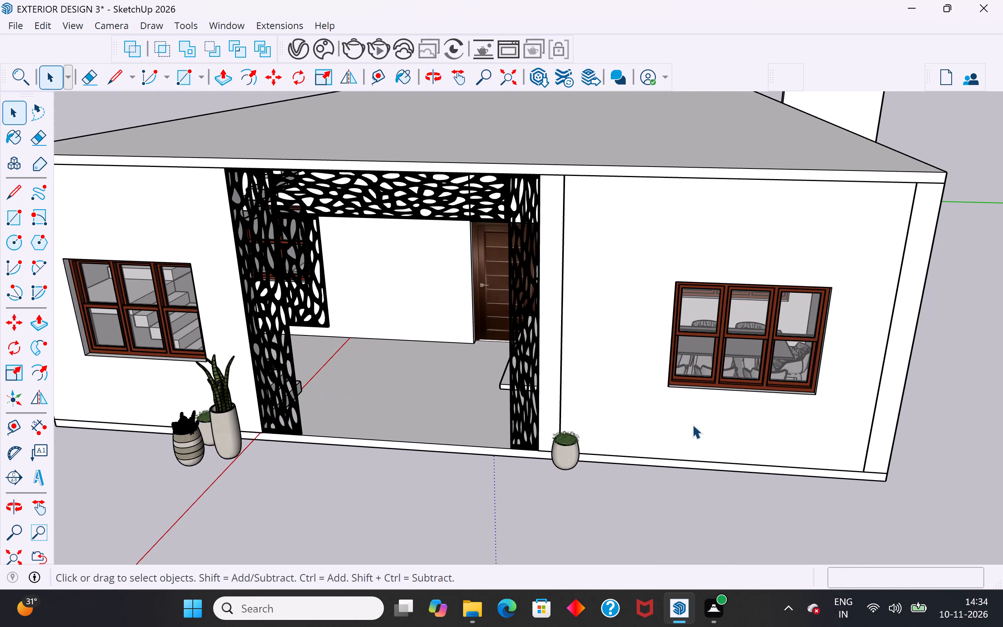
{"action": "scroll", "coordinate": [692, 424], "scroll_direction": "down", "scroll_amount": 2}
{"action": "scroll", "coordinate": [521, 391], "scroll_direction": "down", "scroll_amount": 3}
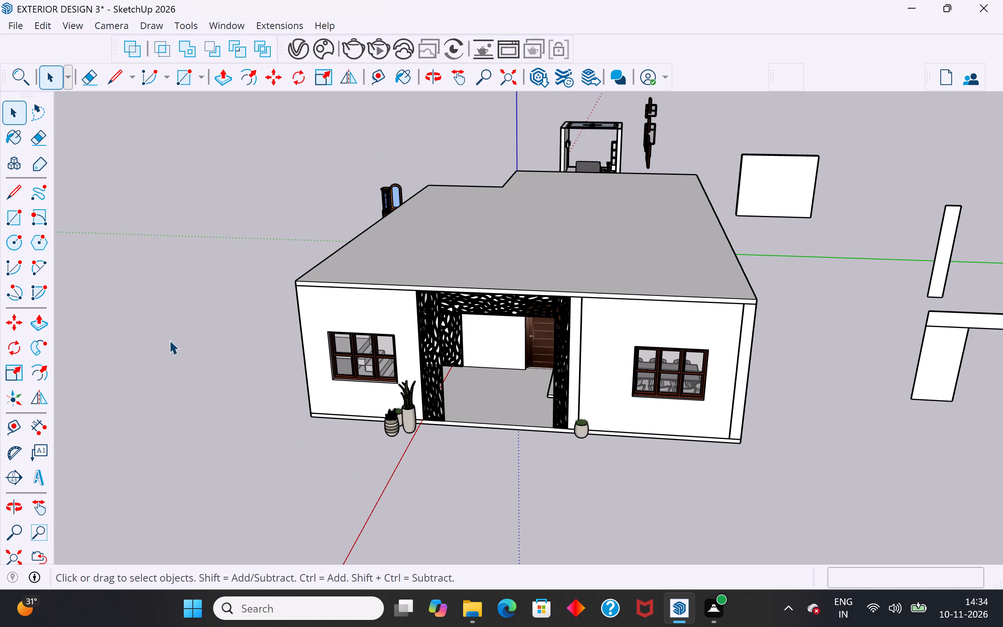
Draw a rectangular ground strip about 5' 4 11/16" by 33' 2 1/4" along the base of the whole house front.
{"action": "left_click", "coordinate": [20, 220]}
{"action": "scroll", "coordinate": [243, 420], "scroll_direction": "up", "scroll_amount": 8}
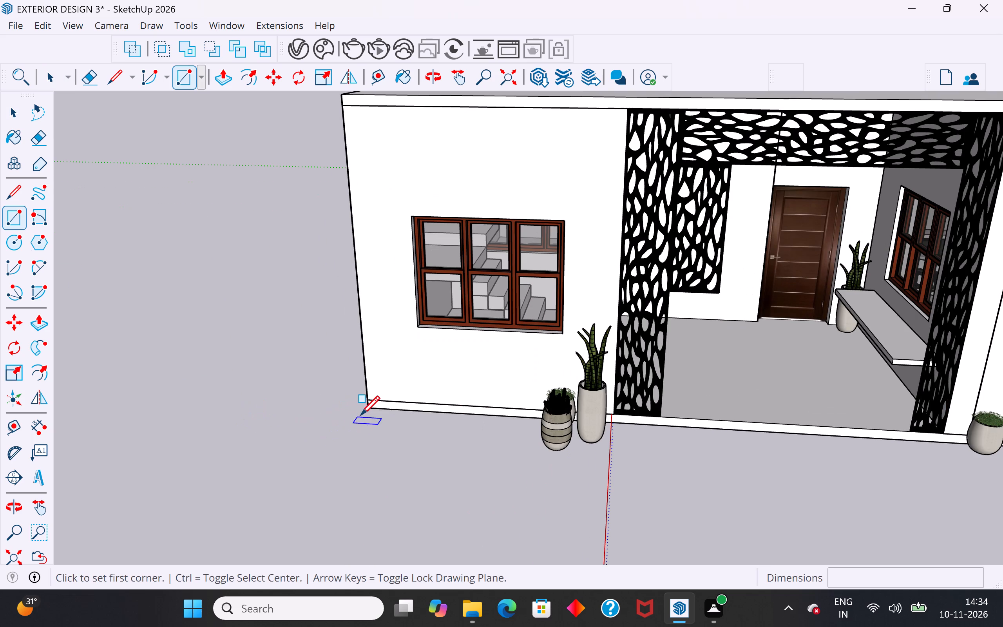
{"action": "left_click", "coordinate": [368, 411]}
{"action": "scroll", "coordinate": [360, 411], "scroll_direction": "down", "scroll_amount": 10}
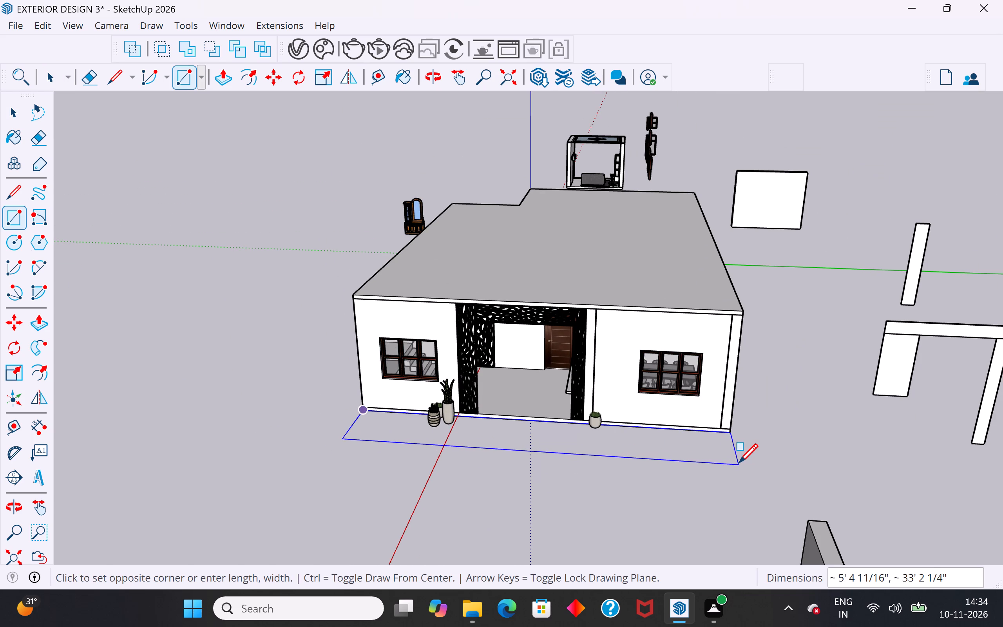
{"action": "left_click", "coordinate": [739, 465]}
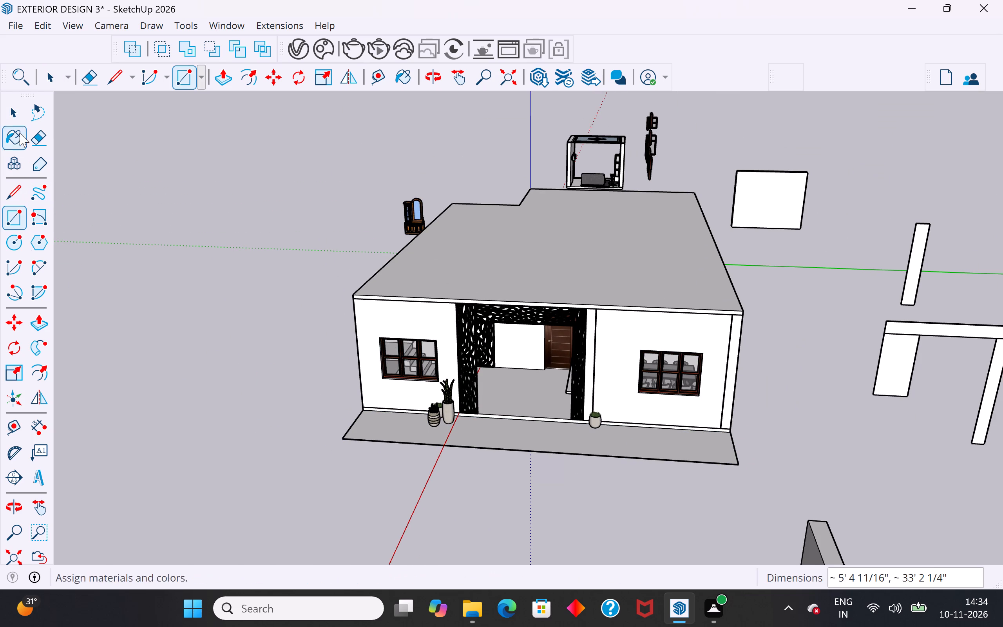
{"action": "left_click", "coordinate": [19, 118]}
{"action": "left_click", "coordinate": [241, 437]}
Push/Pull the front ground strip's underside slightly to turn it into a thin slab.
{"action": "middle_click_drag", "start_coordinate": [553, 527], "coordinate": [594, 457]}
{"action": "scroll", "coordinate": [616, 394], "scroll_direction": "up", "scroll_amount": 3}
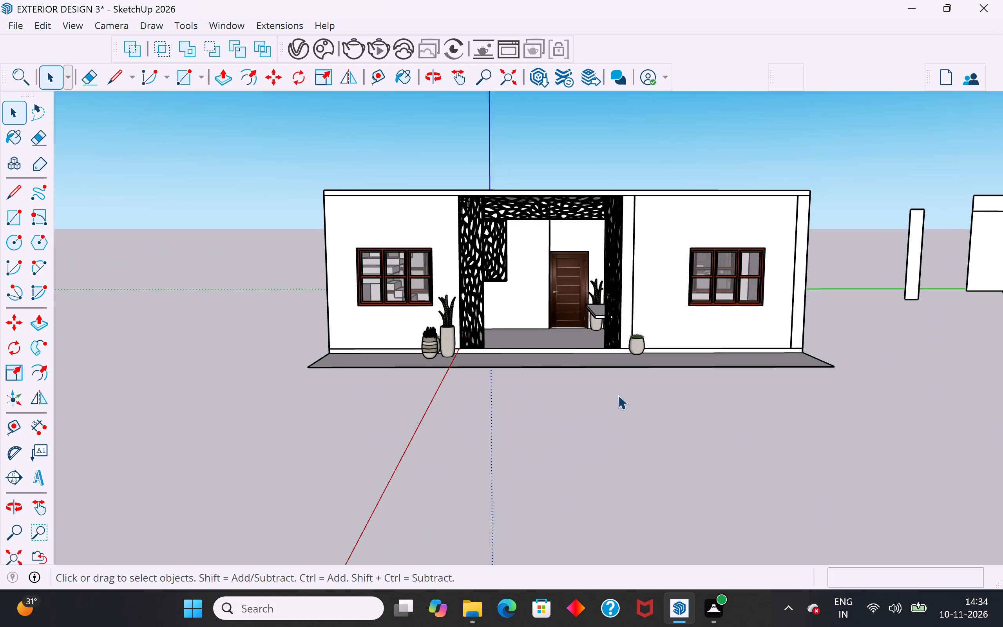
{"action": "scroll", "coordinate": [618, 395], "scroll_direction": "up", "scroll_amount": 1}
{"action": "middle_click_drag", "start_coordinate": [623, 380], "coordinate": [588, 299]}
{"action": "left_click", "coordinate": [603, 240]}
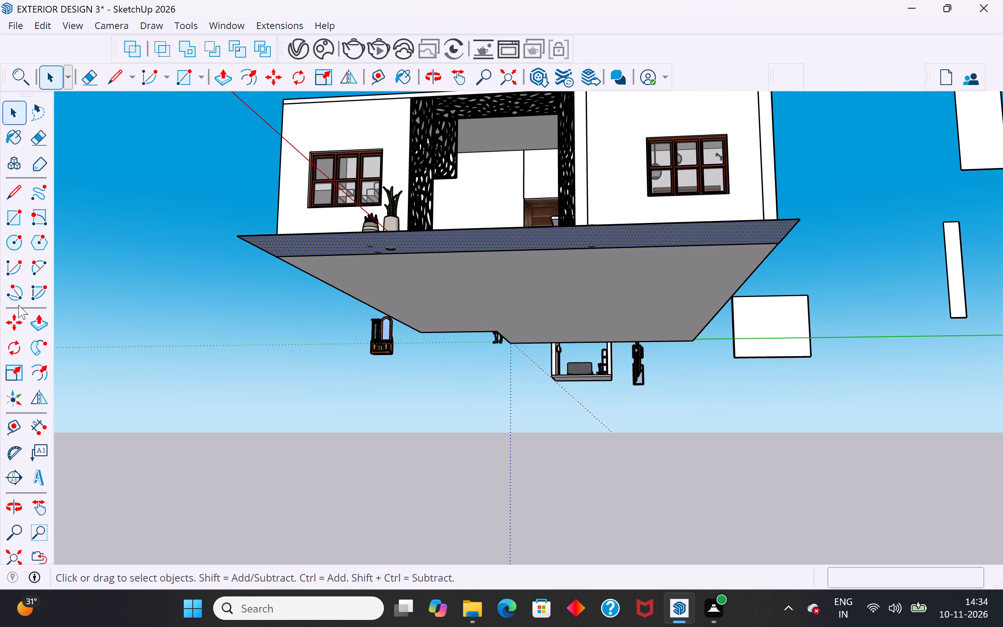
{"action": "left_click", "coordinate": [38, 329]}
{"action": "left_click", "coordinate": [408, 251]}
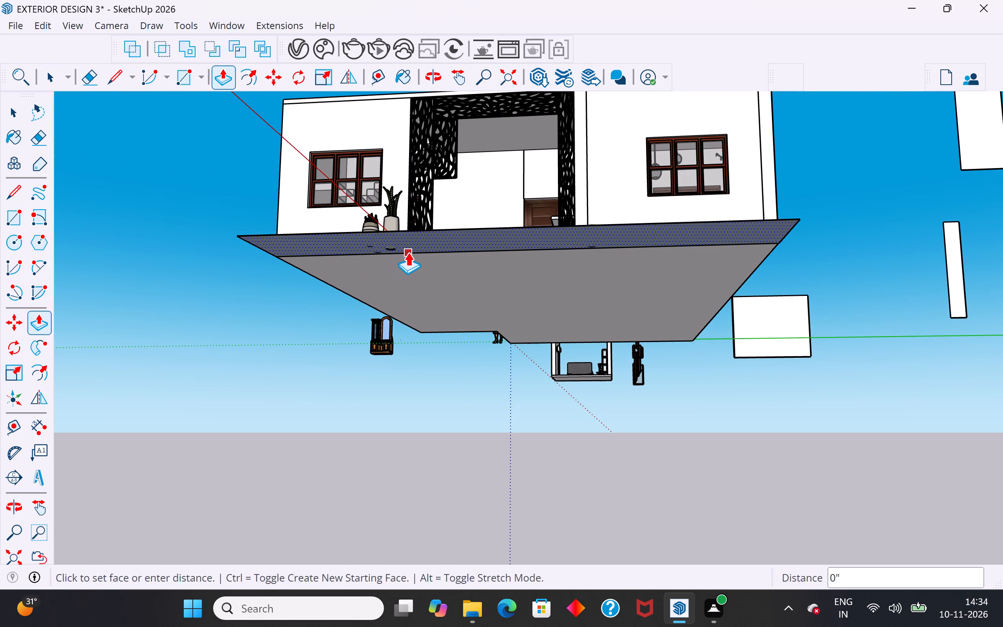
{"action": "left_click", "coordinate": [408, 254]}
{"action": "left_click", "coordinate": [23, 115]}
{"action": "left_click_drag", "start_coordinate": [140, 268], "coordinate": [151, 286]}
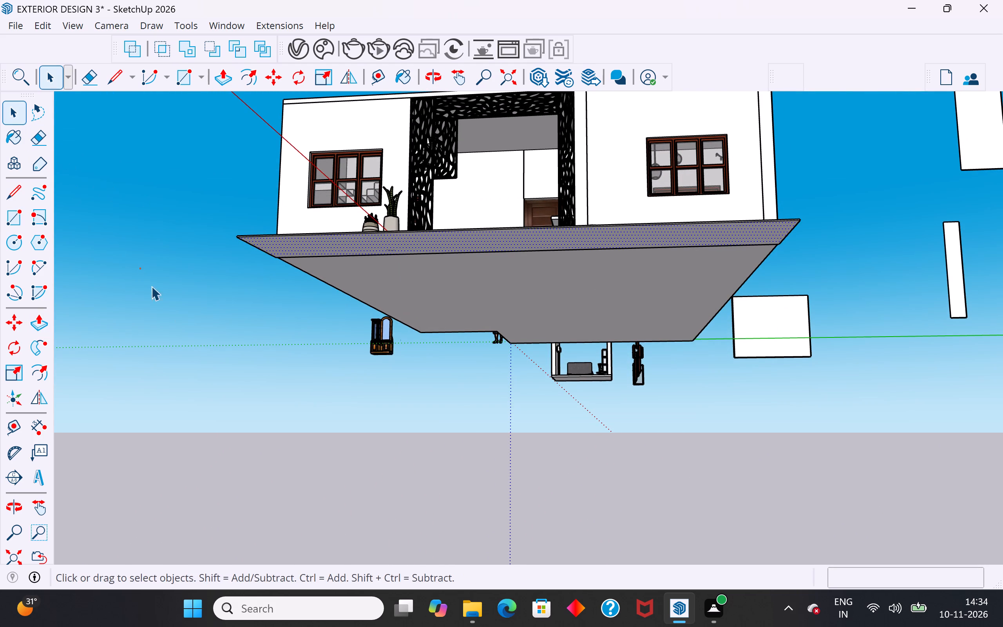
{"action": "left_click_drag", "start_coordinate": [151, 286], "coordinate": [142, 272]}
Examine the house front with the ground slab, pots and porch opening from several angles.
{"action": "scroll", "coordinate": [566, 490], "scroll_direction": "down", "scroll_amount": 4}
{"action": "middle_click_drag", "start_coordinate": [714, 388], "coordinate": [733, 466]}
{"action": "scroll", "coordinate": [714, 388], "scroll_direction": "down", "scroll_amount": 1}
{"action": "scroll", "coordinate": [551, 410], "scroll_direction": "up", "scroll_amount": 5}
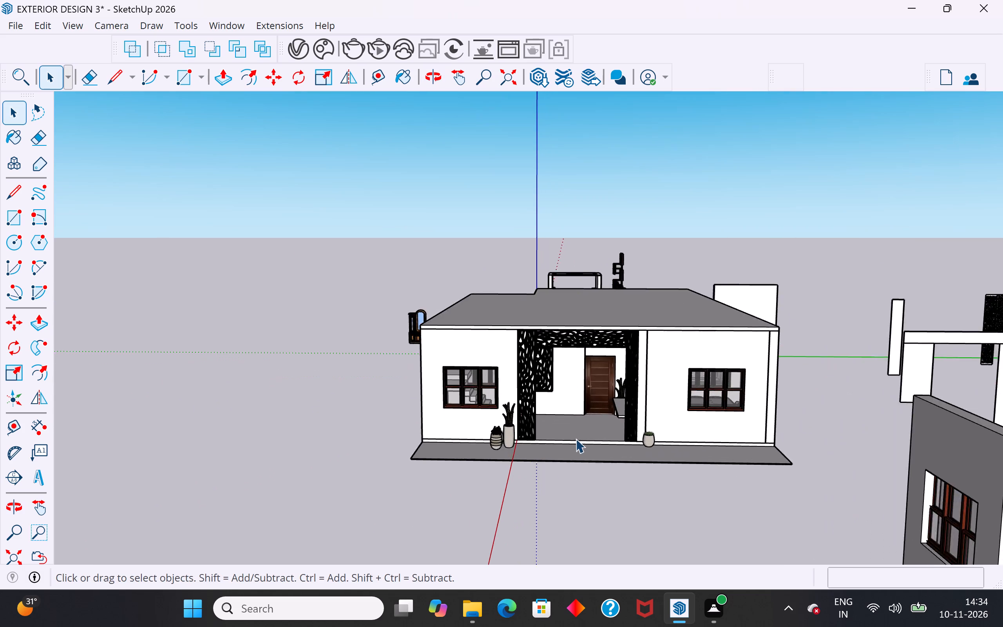
{"action": "scroll", "coordinate": [576, 439], "scroll_direction": "up", "scroll_amount": 3}
{"action": "middle_click_drag", "start_coordinate": [604, 502], "coordinate": [769, 559]}
{"action": "scroll", "coordinate": [785, 431], "scroll_direction": "up", "scroll_amount": 6}
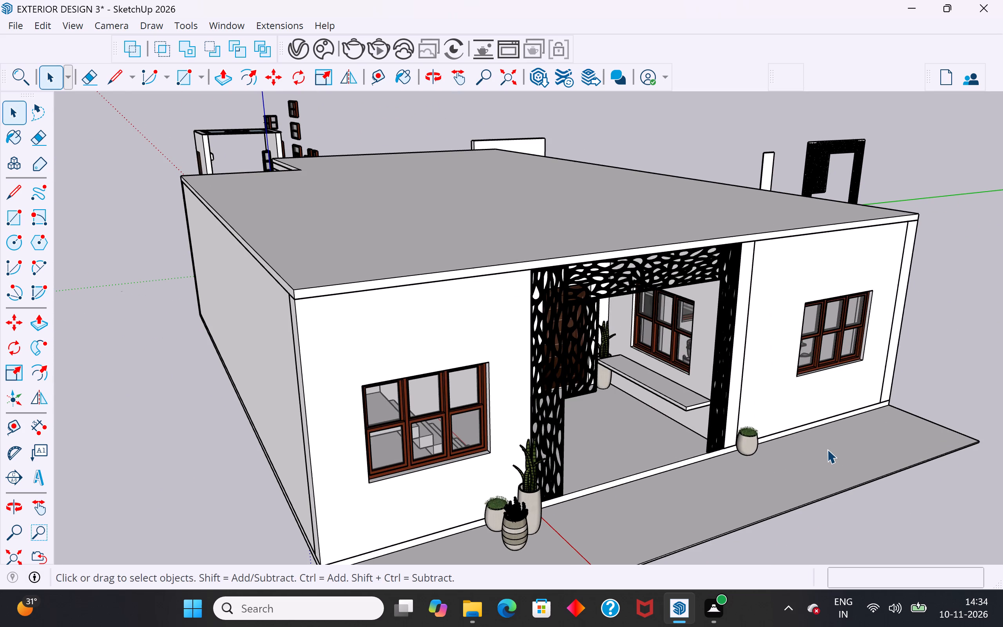
{"action": "scroll", "coordinate": [846, 428], "scroll_direction": "up", "scroll_amount": 2}
{"action": "middle_click_drag", "start_coordinate": [864, 419], "coordinate": [722, 448]}
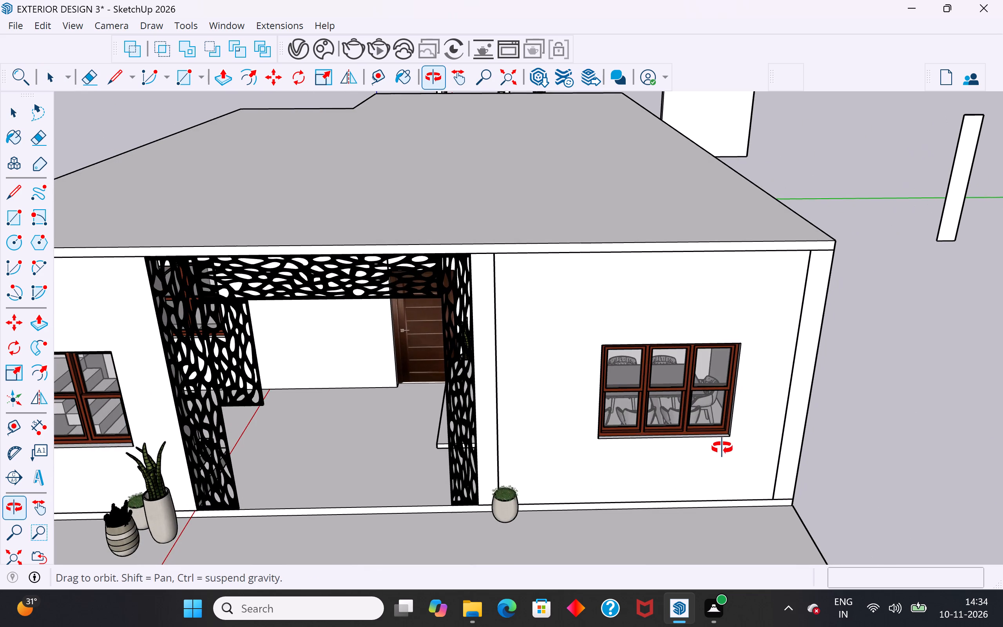
{"action": "middle_click_drag", "start_coordinate": [722, 448], "coordinate": [722, 449]}
{"action": "scroll", "coordinate": [747, 294], "scroll_direction": "down", "scroll_amount": 4}
{"action": "scroll", "coordinate": [324, 477], "scroll_direction": "up", "scroll_amount": 8}
Move the tall snake-plant pot outside the porch about 10" back toward the front wall beside the jali panel.
{"action": "left_click", "coordinate": [331, 446]}
{"action": "scroll", "coordinate": [328, 448], "scroll_direction": "up", "scroll_amount": 7}
{"action": "scroll", "coordinate": [373, 457], "scroll_direction": "up", "scroll_amount": 1}
{"action": "middle_click_drag", "start_coordinate": [353, 464], "coordinate": [264, 491]}
{"action": "scroll", "coordinate": [405, 413], "scroll_direction": "up", "scroll_amount": 7}
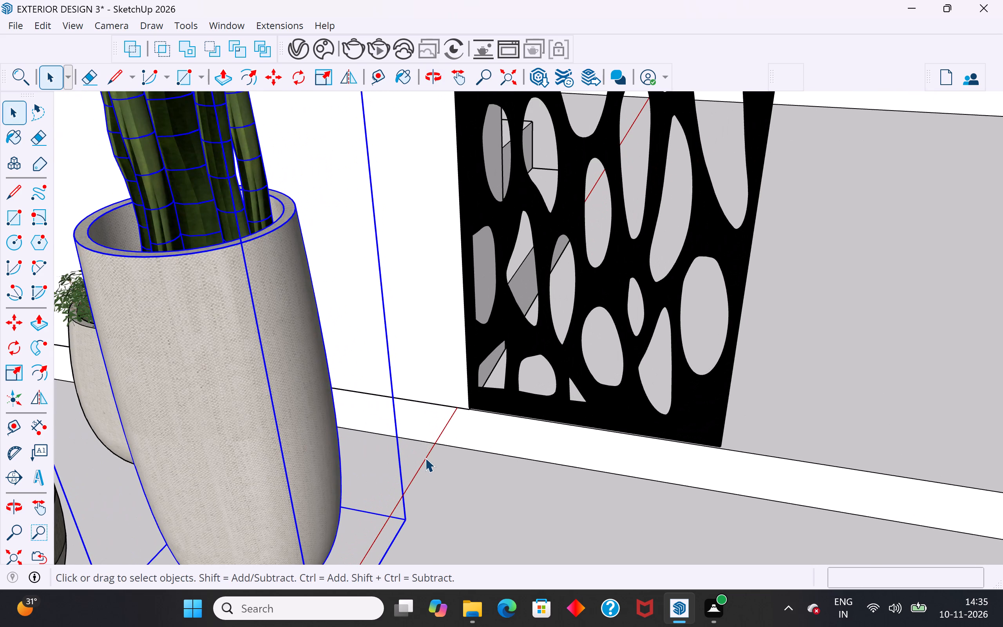
{"action": "key", "text": "m"}
{"action": "left_click", "coordinate": [408, 522]}
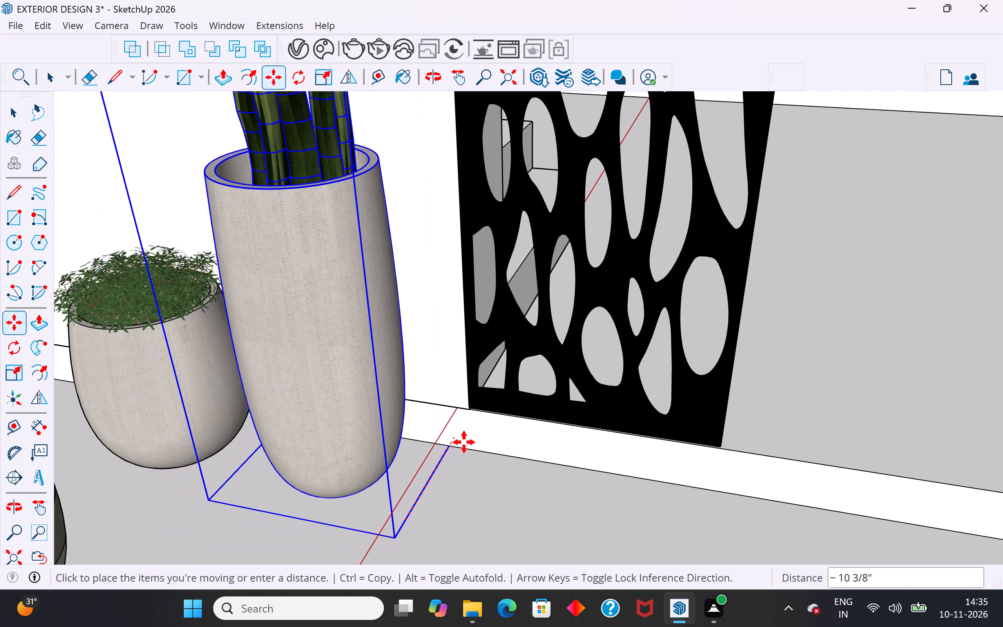
{"action": "left_click", "coordinate": [458, 449]}
{"action": "scroll", "coordinate": [650, 386], "scroll_direction": "down", "scroll_amount": 9}
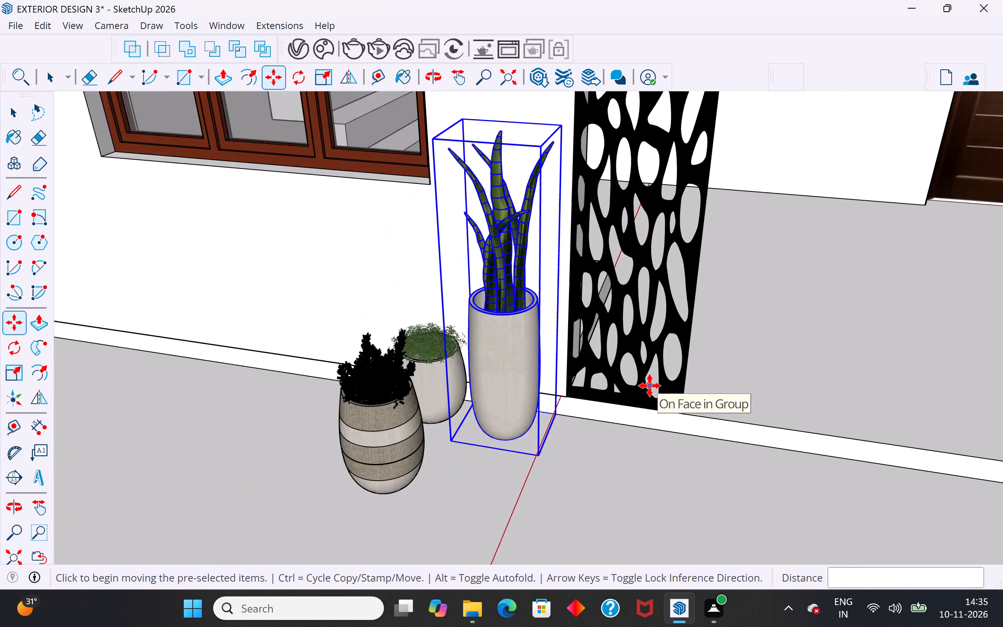
{"action": "scroll", "coordinate": [650, 386], "scroll_direction": "down", "scroll_amount": 2}
{"action": "scroll", "coordinate": [506, 391], "scroll_direction": "down", "scroll_amount": 4}
{"action": "left_click", "coordinate": [13, 114]}
{"action": "left_click", "coordinate": [142, 302]}
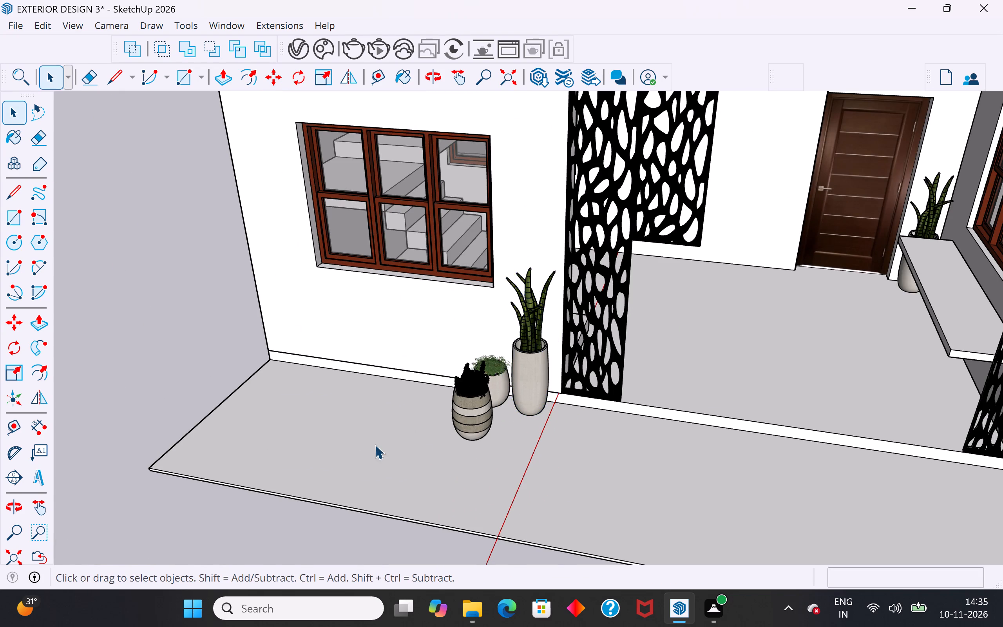
Move the striped pot about 9 5/8" closer to the tall pot, in front of the small plain pot.
{"action": "scroll", "coordinate": [496, 431], "scroll_direction": "up", "scroll_amount": 3}
{"action": "middle_click_drag", "start_coordinate": [497, 420], "coordinate": [498, 393]}
{"action": "left_click", "coordinate": [444, 395]}
{"action": "scroll", "coordinate": [501, 413], "scroll_direction": "up", "scroll_amount": 4}
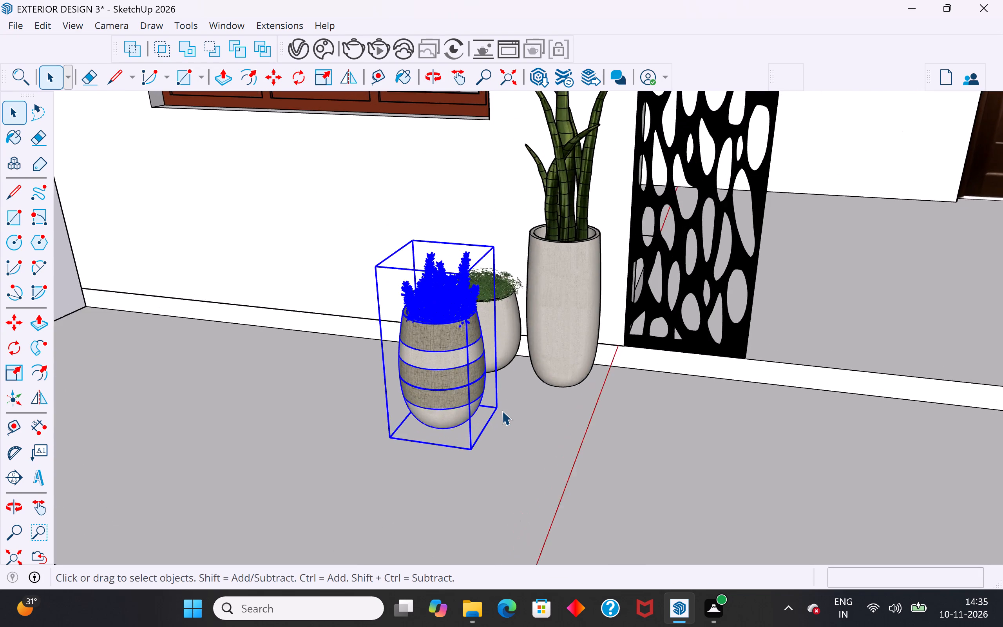
{"action": "scroll", "coordinate": [502, 411], "scroll_direction": "up", "scroll_amount": 4}
{"action": "key", "text": "m"}
{"action": "left_click", "coordinate": [500, 408]}
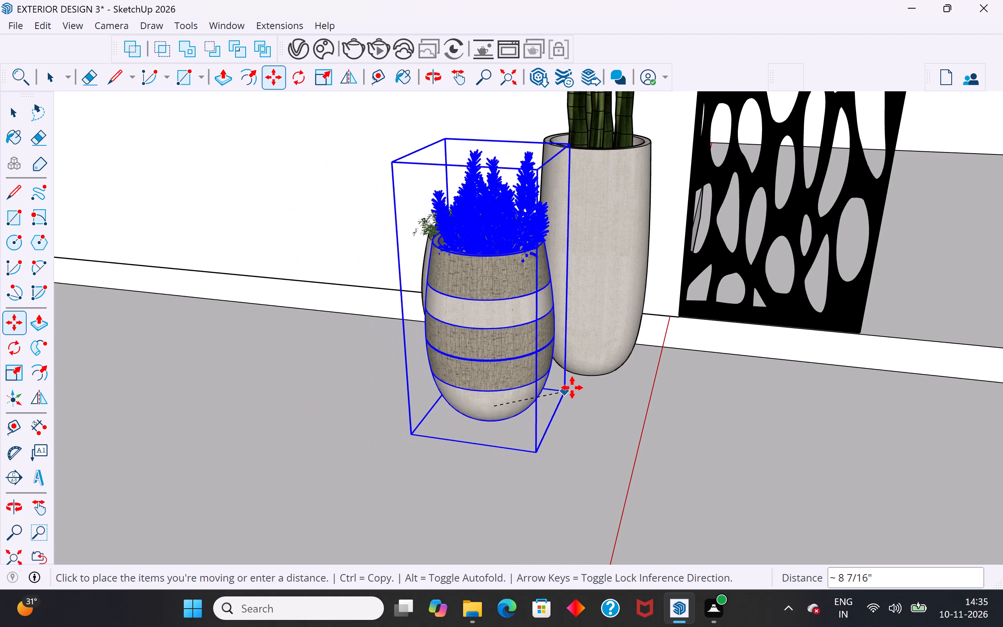
{"action": "left_click", "coordinate": [575, 386]}
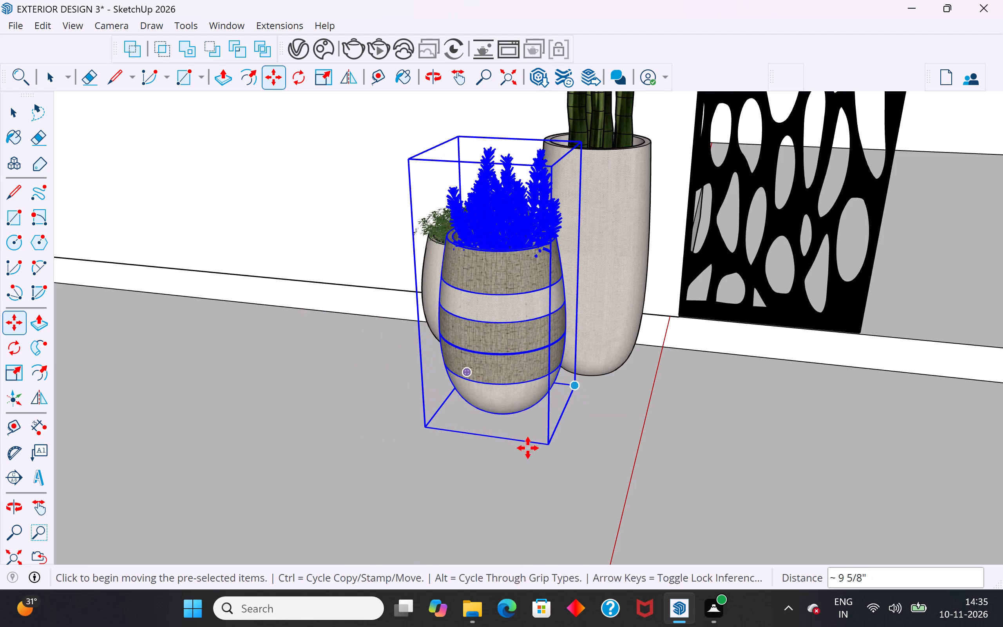
{"action": "scroll", "coordinate": [523, 470], "scroll_direction": "down", "scroll_amount": 12}
{"action": "left_click", "coordinate": [20, 117]}
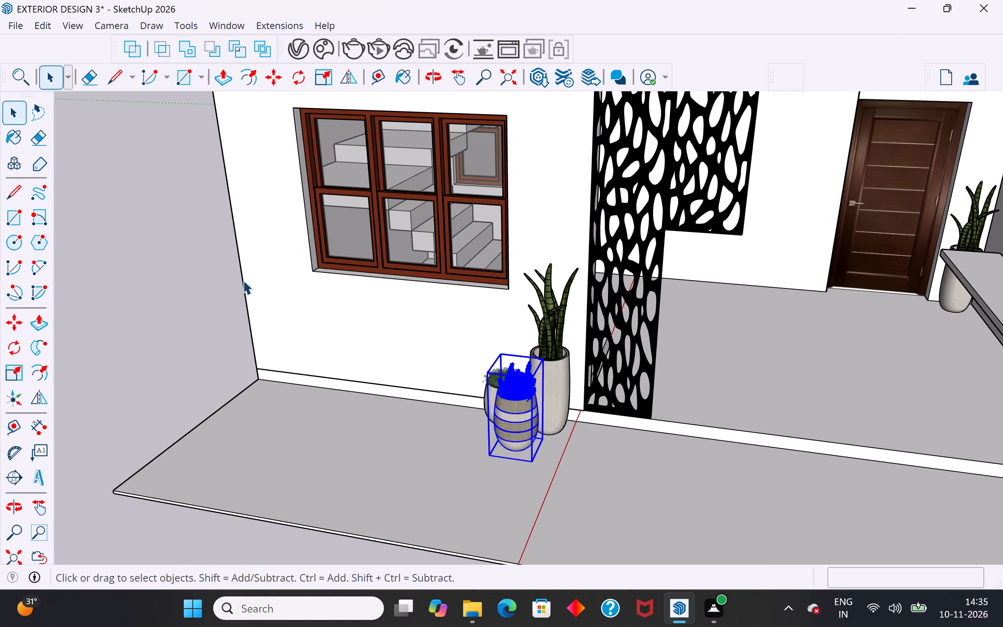
{"action": "left_click", "coordinate": [243, 280]}
Examine the regrouped pots, the whole front elevation and the jali panels around the porch.
{"action": "scroll", "coordinate": [510, 403], "scroll_direction": "down", "scroll_amount": 5}
{"action": "middle_click_drag", "start_coordinate": [538, 404], "coordinate": [549, 347]}
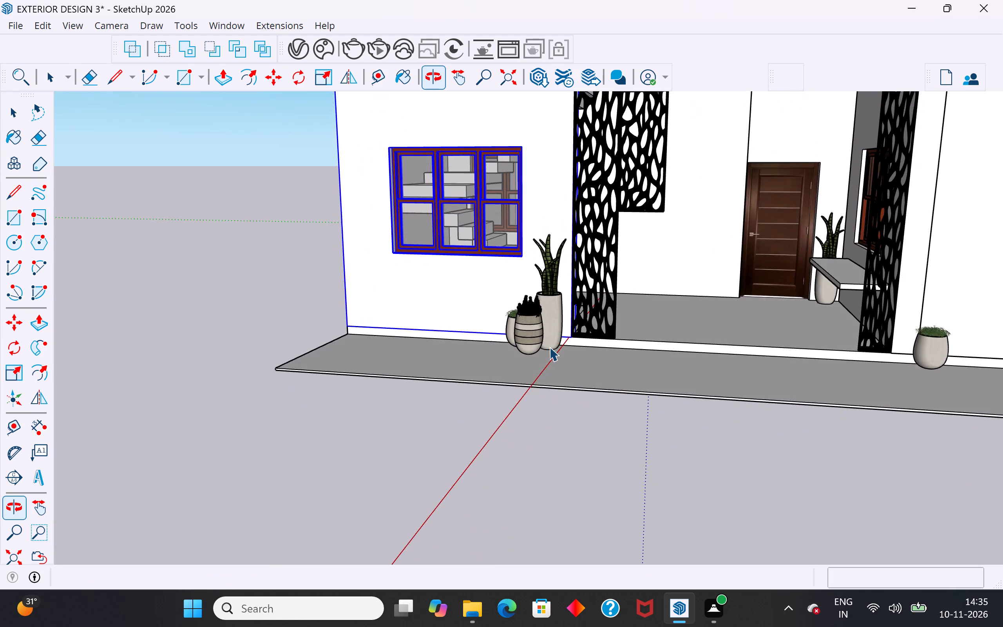
{"action": "scroll", "coordinate": [549, 347], "scroll_direction": "down", "scroll_amount": 4}
{"action": "middle_click_drag", "start_coordinate": [693, 393], "coordinate": [700, 350]}
{"action": "scroll", "coordinate": [634, 433], "scroll_direction": "down", "scroll_amount": 5}
{"action": "middle_click_drag", "start_coordinate": [661, 459], "coordinate": [732, 460]}
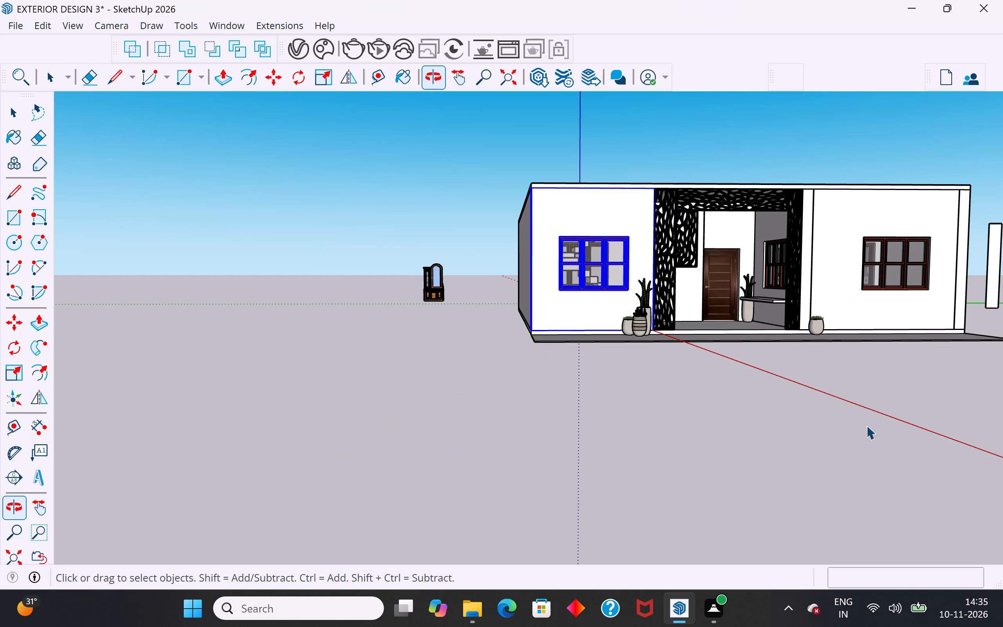
{"action": "scroll", "coordinate": [913, 362], "scroll_direction": "down", "scroll_amount": 4}
{"action": "middle_click_drag", "start_coordinate": [904, 373], "coordinate": [900, 432]}
{"action": "scroll", "coordinate": [1000, 366], "scroll_direction": "up", "scroll_amount": 7}
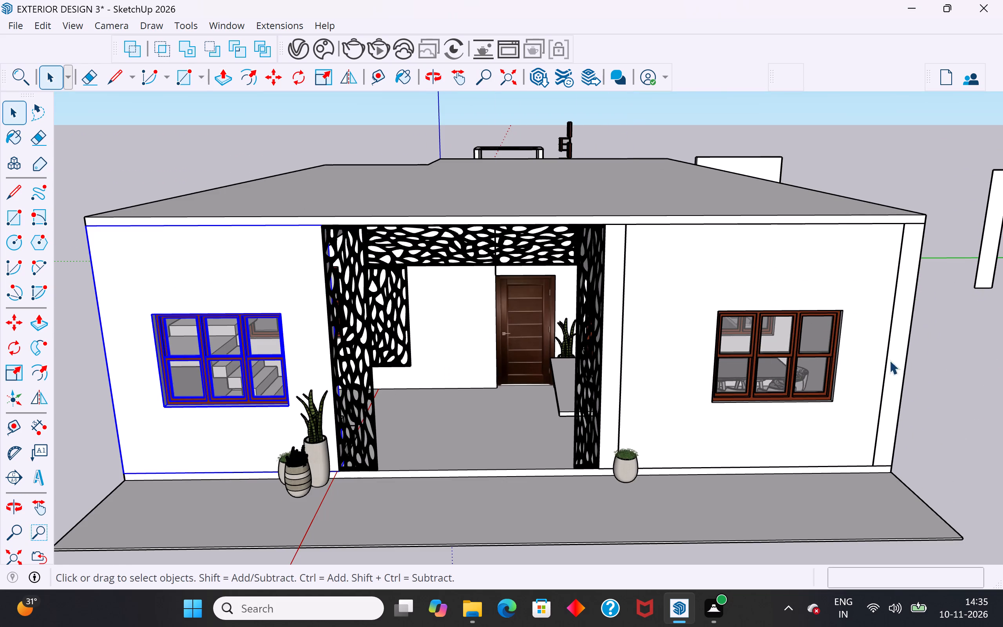
{"action": "middle_click_drag", "start_coordinate": [488, 314], "coordinate": [538, 332]}
{"action": "scroll", "coordinate": [547, 310], "scroll_direction": "up", "scroll_amount": 3}
{"action": "scroll", "coordinate": [473, 346], "scroll_direction": "up", "scroll_amount": 4}
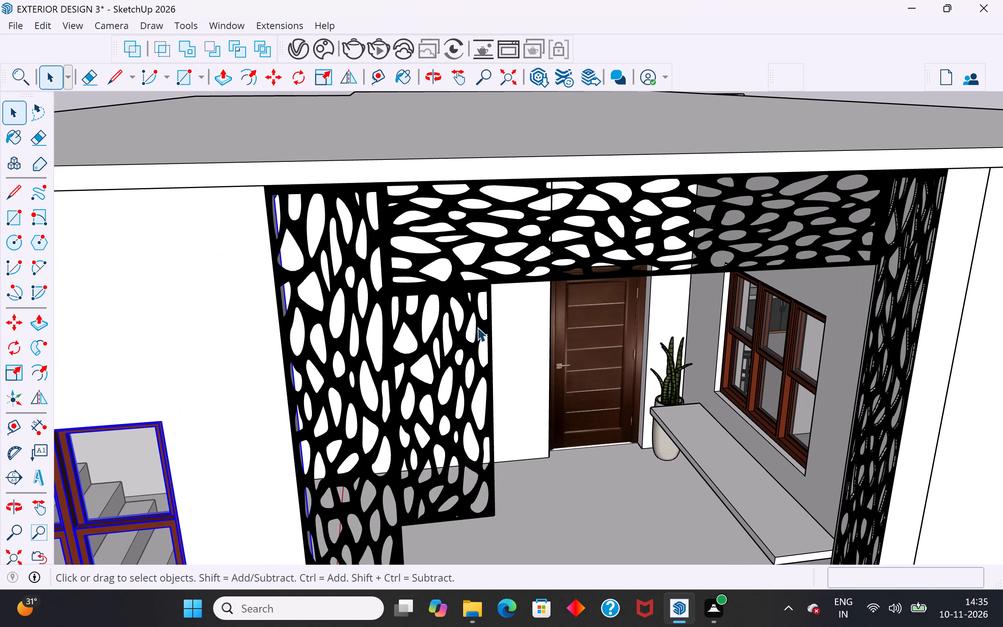
Lighten the jali panels' Emissive material from black to a mid grey.
{"action": "left_click", "coordinate": [217, 26]}
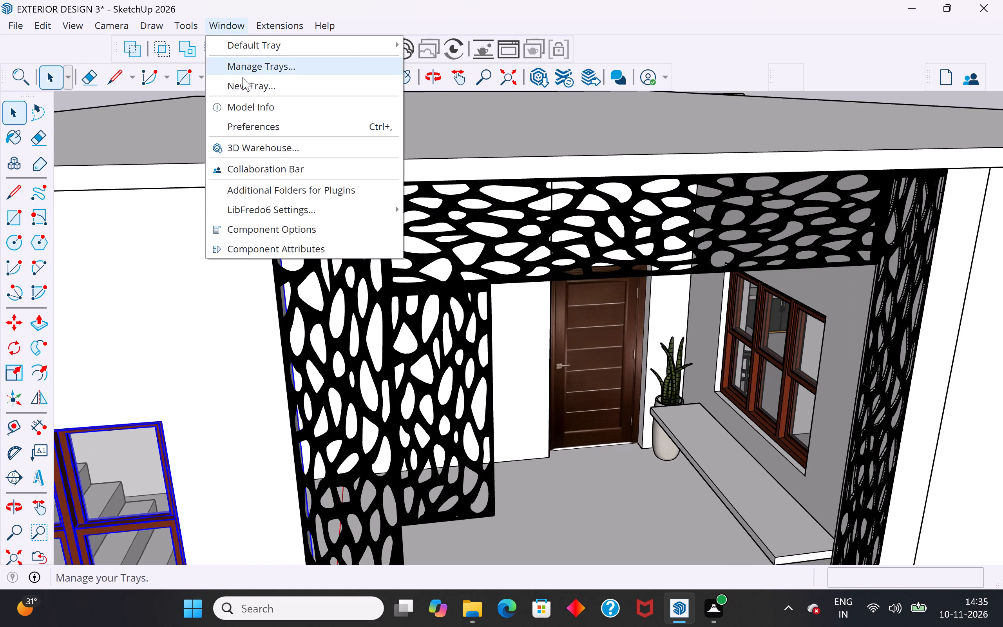
{"action": "left_click", "coordinate": [268, 51]}
{"action": "left_click", "coordinate": [424, 38]}
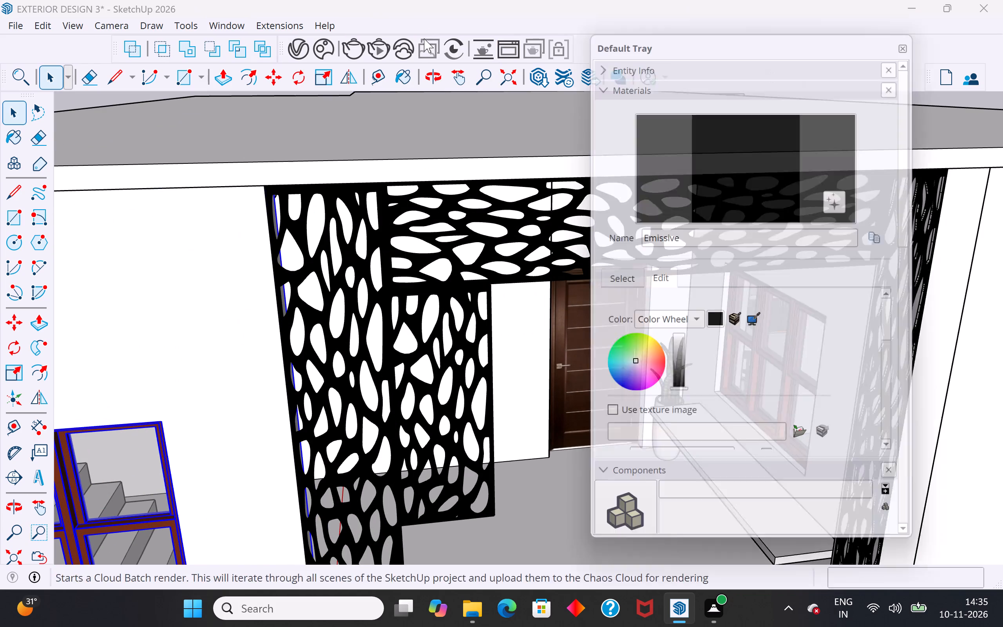
{"action": "left_click_drag", "start_coordinate": [678, 393], "coordinate": [680, 377]}
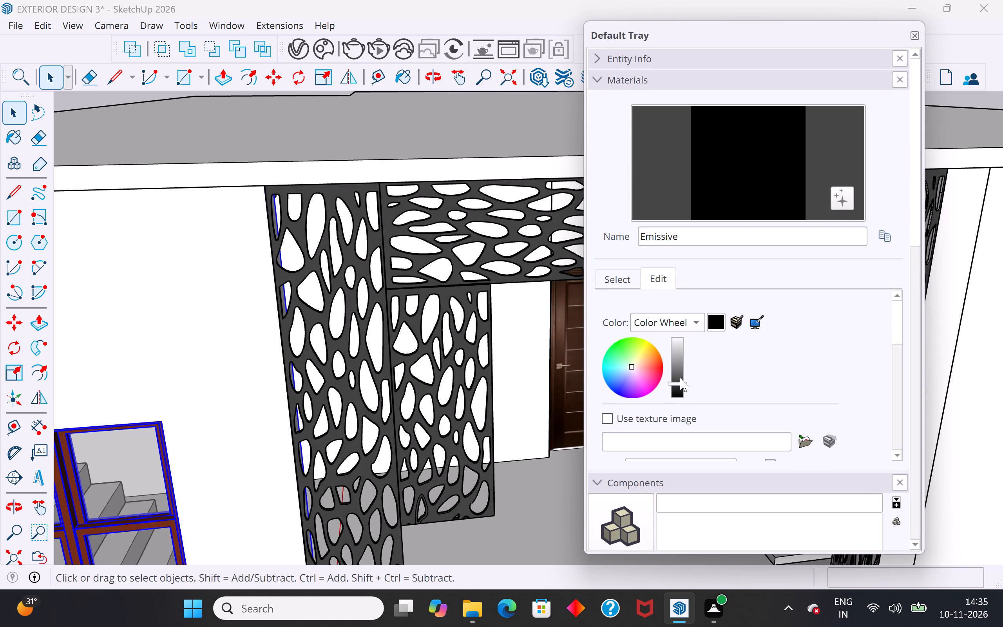
{"action": "left_click_drag", "start_coordinate": [680, 377], "coordinate": [683, 371]}
{"action": "scroll", "coordinate": [530, 413], "scroll_direction": "down", "scroll_amount": 9}
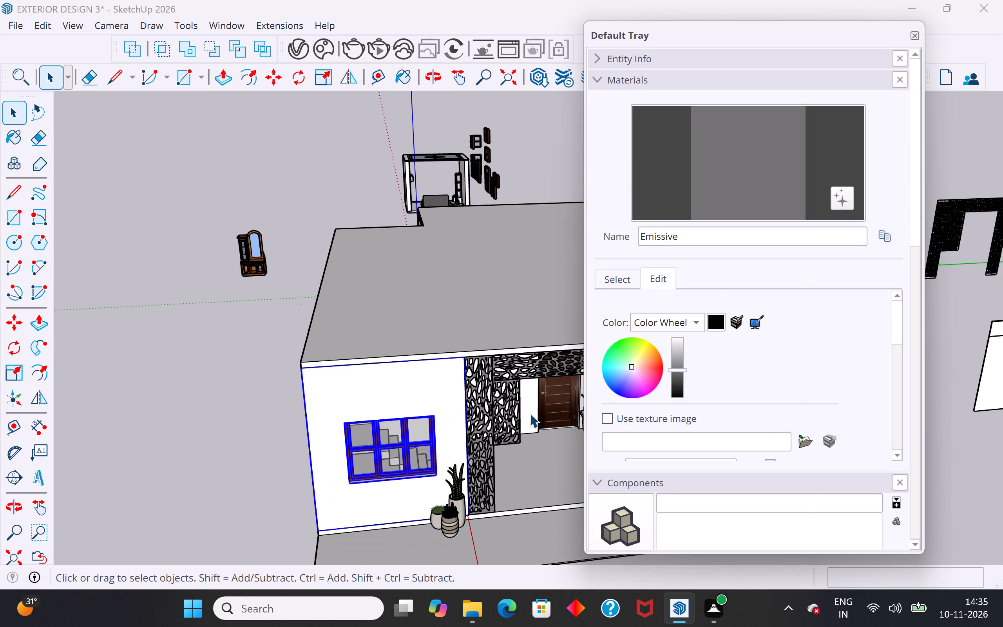
{"action": "left_click", "coordinate": [912, 35]}
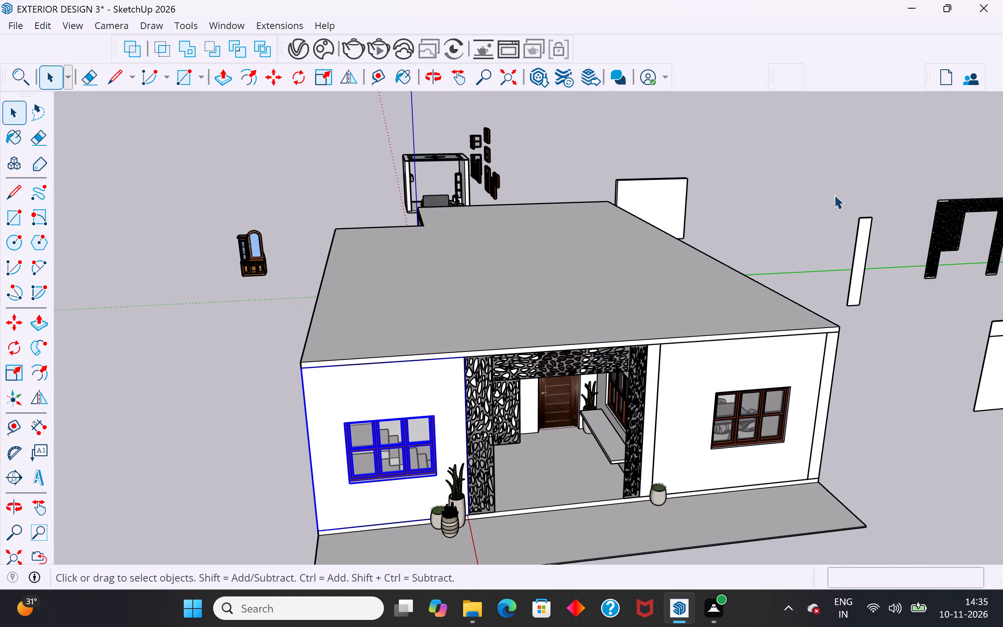
{"action": "left_click", "coordinate": [833, 194]}
Examine the front elevation with the grey jali panels, pots and ground slab from different heights and distances.
{"action": "middle_click_drag", "start_coordinate": [842, 339], "coordinate": [798, 279]}
{"action": "scroll", "coordinate": [625, 359], "scroll_direction": "up", "scroll_amount": 2}
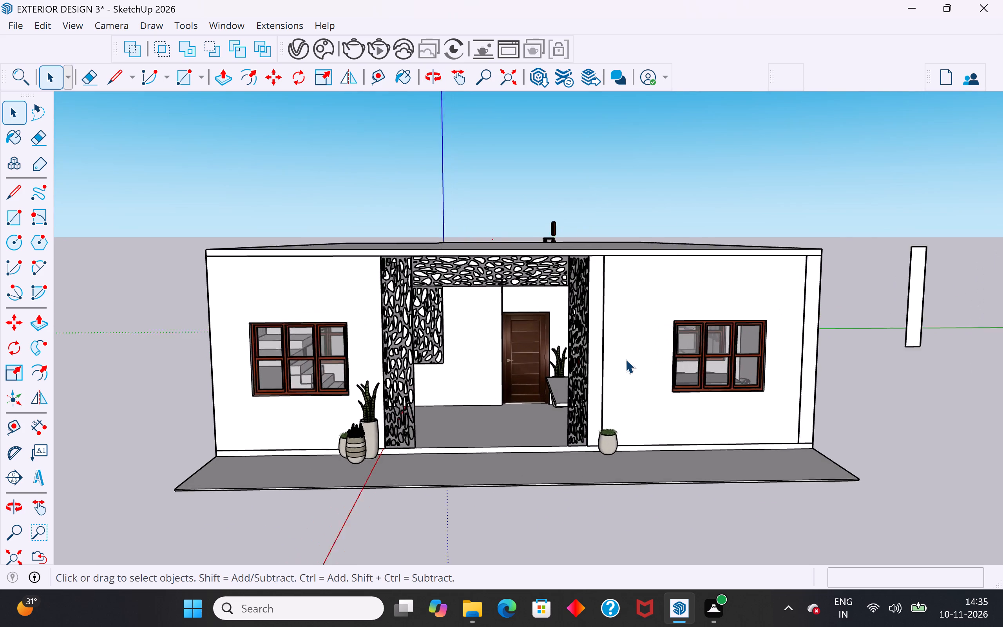
{"action": "scroll", "coordinate": [625, 359], "scroll_direction": "up", "scroll_amount": 2}
{"action": "middle_click_drag", "start_coordinate": [630, 452], "coordinate": [629, 436]}
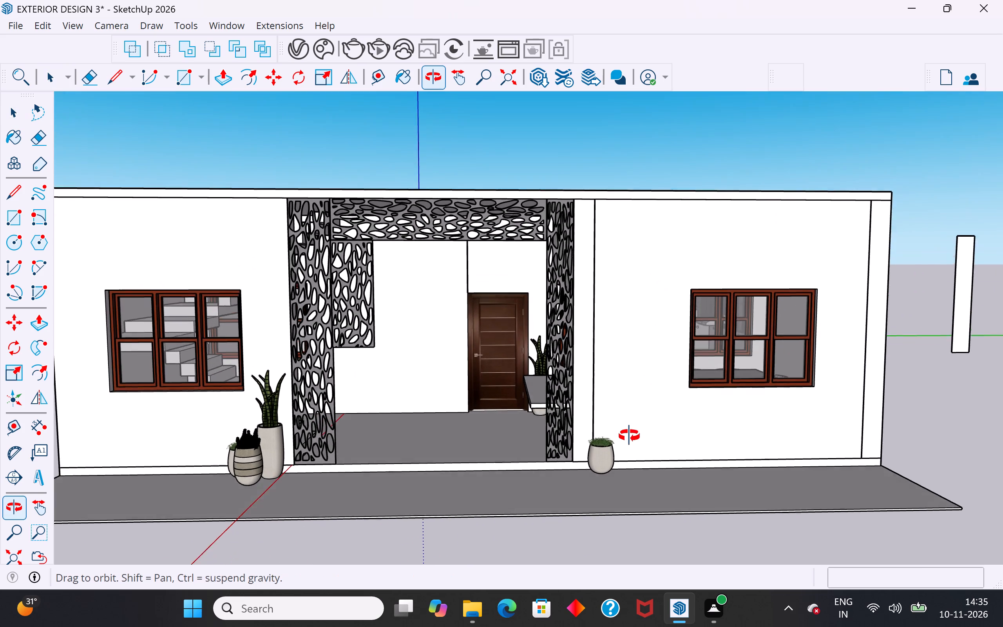
{"action": "middle_click_drag", "start_coordinate": [629, 436], "coordinate": [629, 524]}
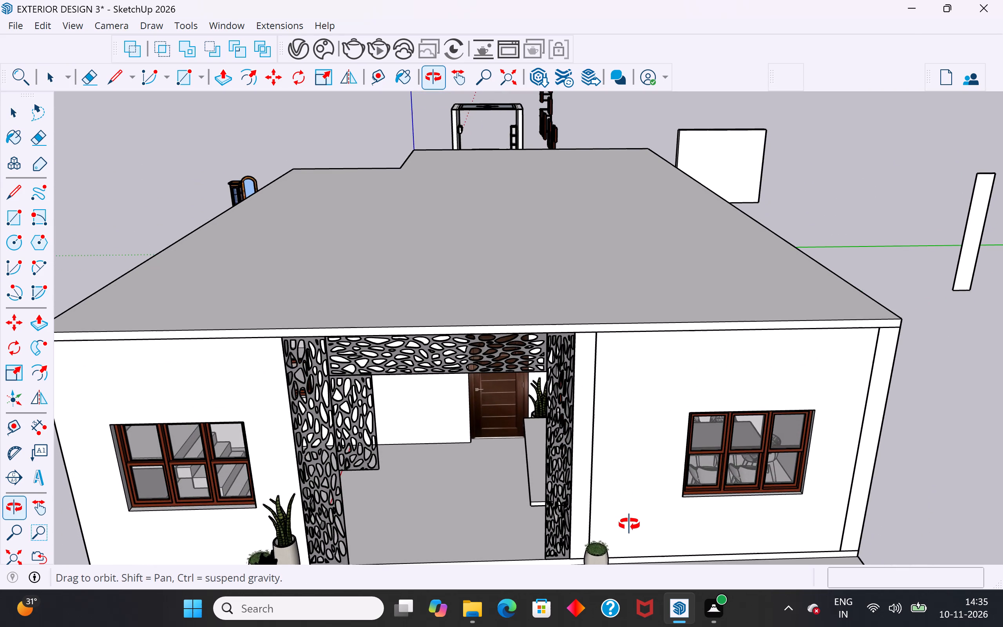
{"action": "middle_click_drag", "start_coordinate": [629, 524], "coordinate": [634, 504]}
{"action": "scroll", "coordinate": [637, 476], "scroll_direction": "down", "scroll_amount": 4}
{"action": "scroll", "coordinate": [634, 515], "scroll_direction": "up", "scroll_amount": 2}
{"action": "middle_click_drag", "start_coordinate": [634, 515], "coordinate": [617, 460]}
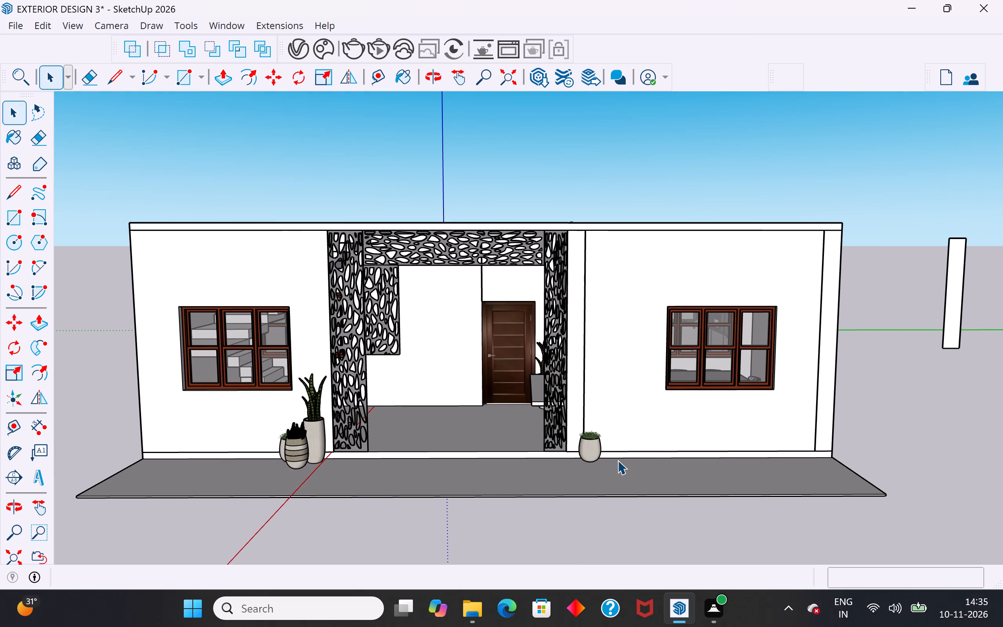
{"action": "scroll", "coordinate": [617, 460], "scroll_direction": "up", "scroll_amount": 3}
{"action": "scroll", "coordinate": [617, 460], "scroll_direction": "down", "scroll_amount": 3}
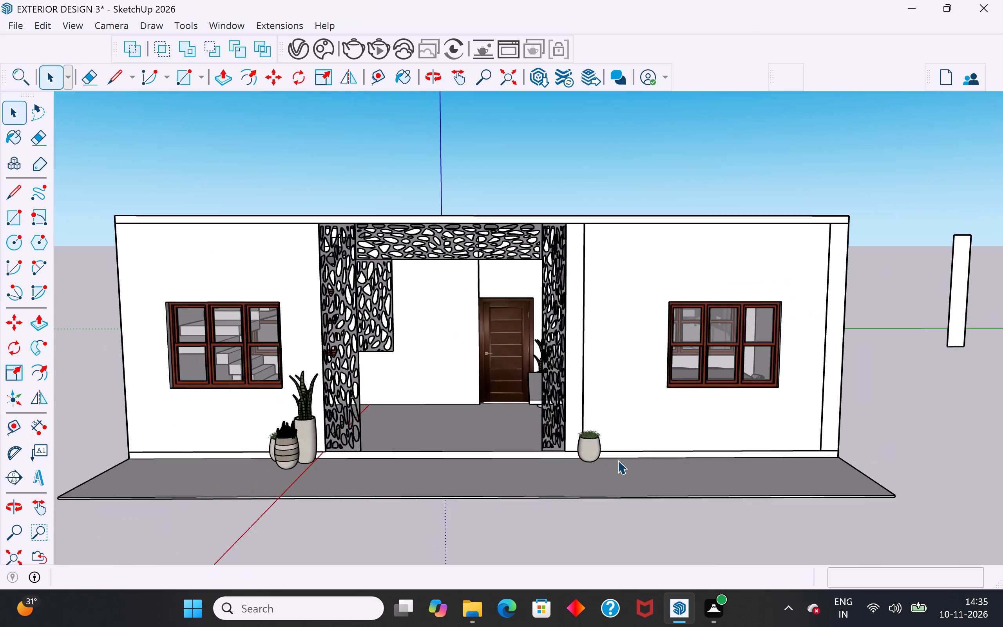
{"action": "scroll", "coordinate": [617, 460], "scroll_direction": "down", "scroll_amount": 5}
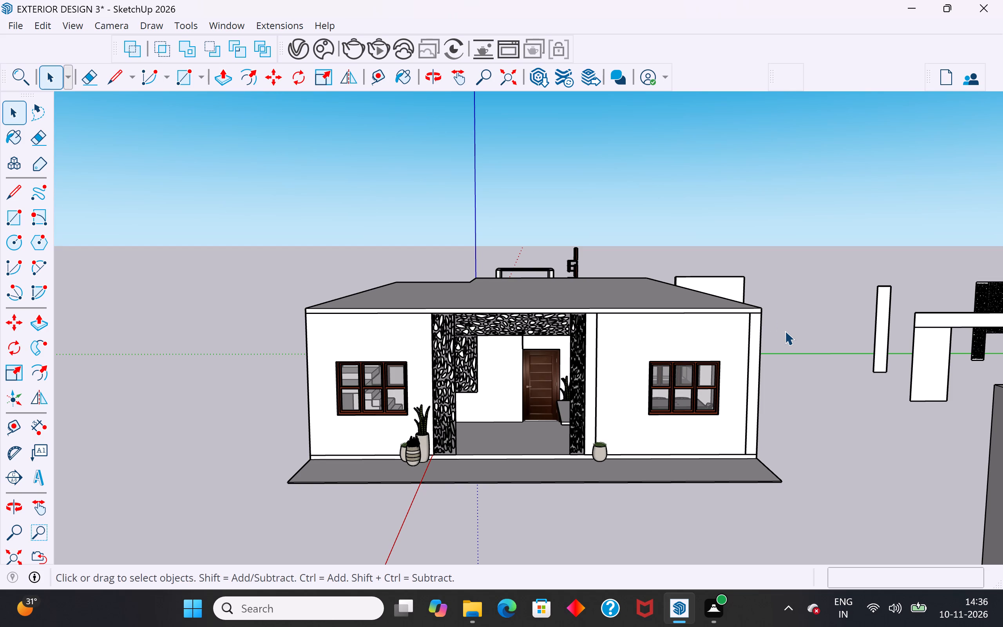
{"action": "scroll", "coordinate": [785, 335], "scroll_direction": "up", "scroll_amount": 2}
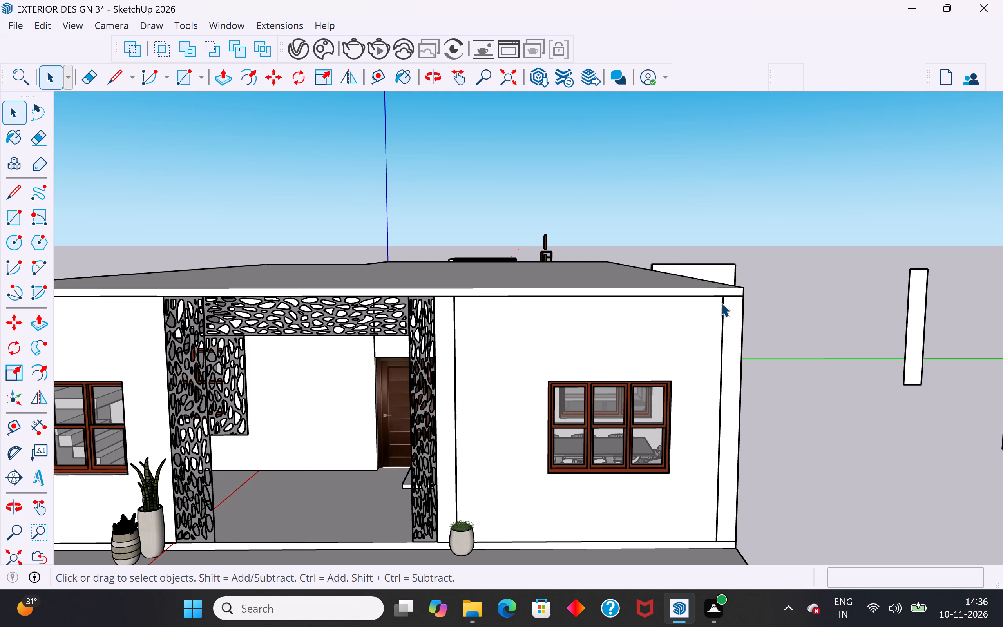
{"action": "scroll", "coordinate": [759, 331], "scroll_direction": "down", "scroll_amount": 4}
{"action": "middle_click_drag", "start_coordinate": [756, 347], "coordinate": [751, 376]}
{"action": "scroll", "coordinate": [731, 322], "scroll_direction": "up", "scroll_amount": 7}
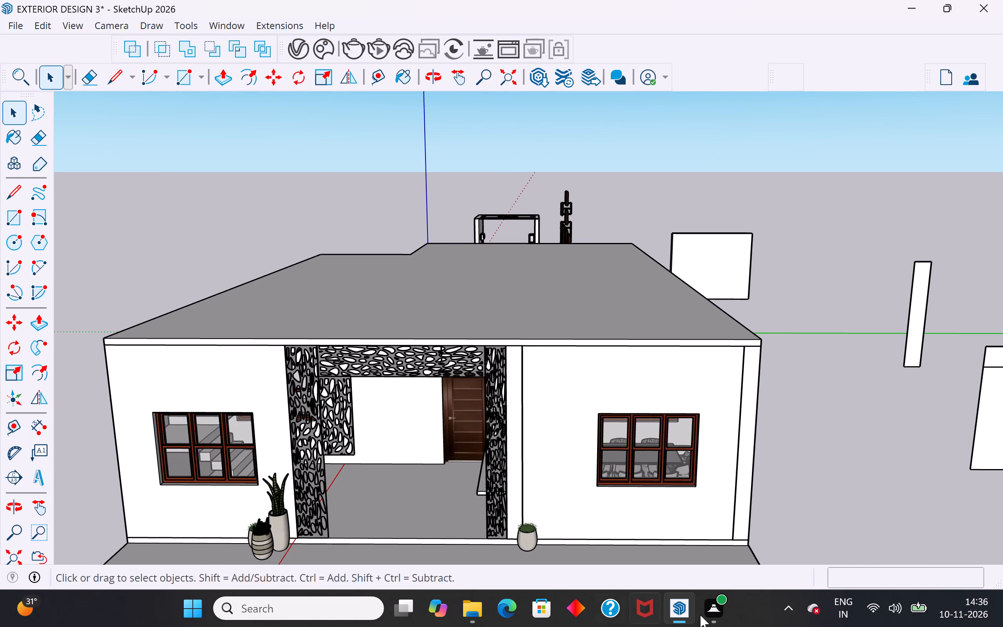
Switch to Google Chrome, search the web for "wood texture" and show the image results.
{"action": "left_click", "coordinate": [331, 614]}
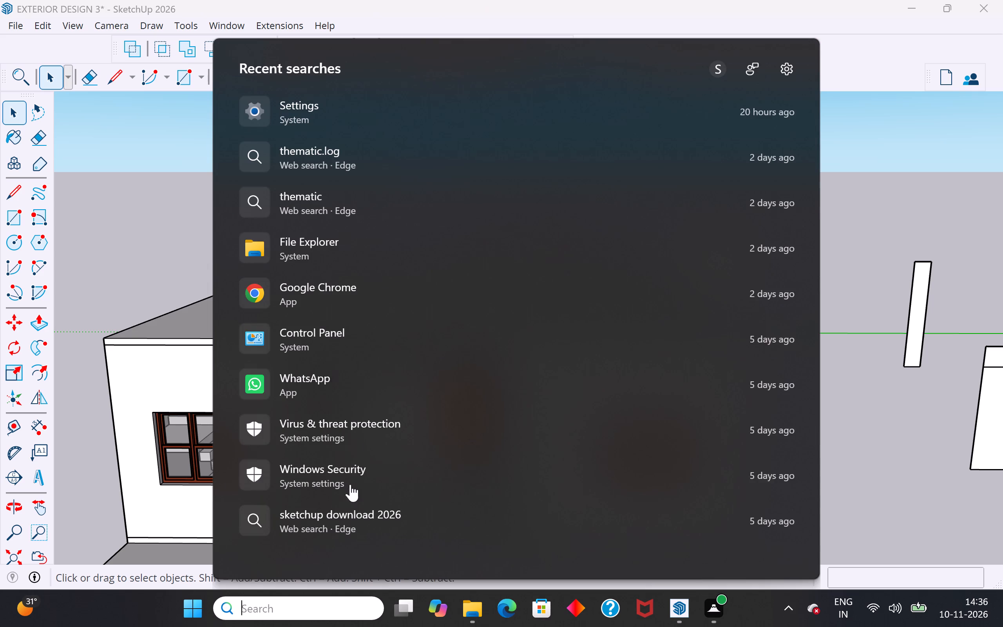
{"action": "left_click", "coordinate": [322, 294]}
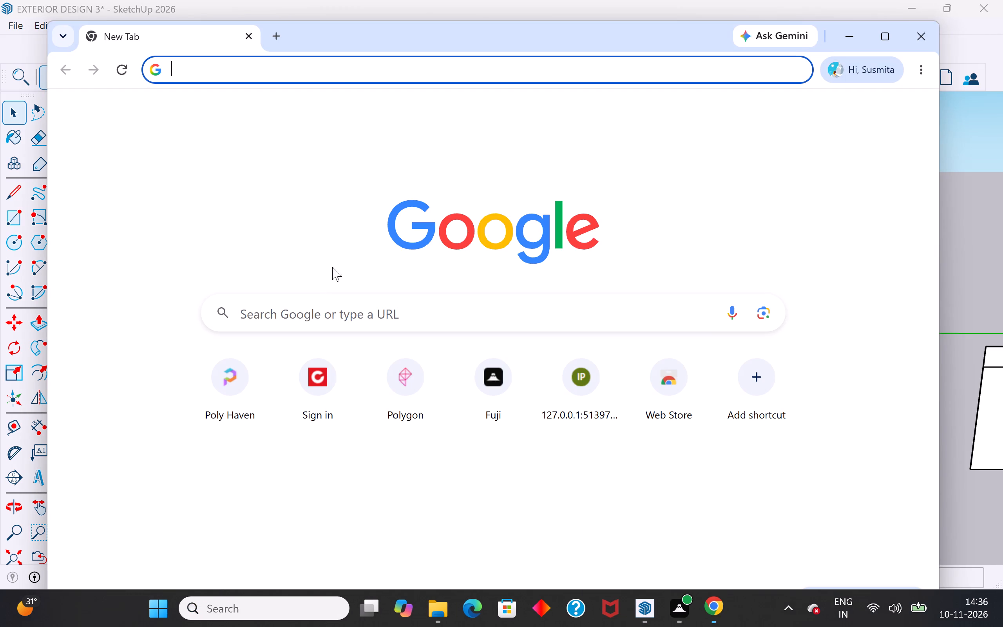
{"action": "left_click", "coordinate": [336, 74]}
{"action": "type", "text": "w3"}
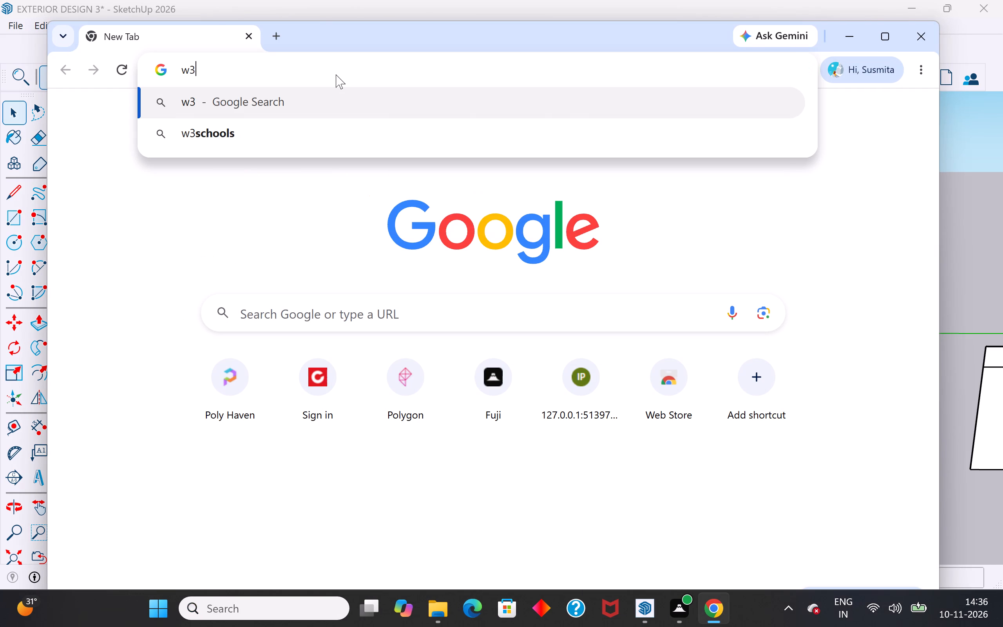
{"action": "type", "text": "ood"}
{"action": "key", "text": "space"}
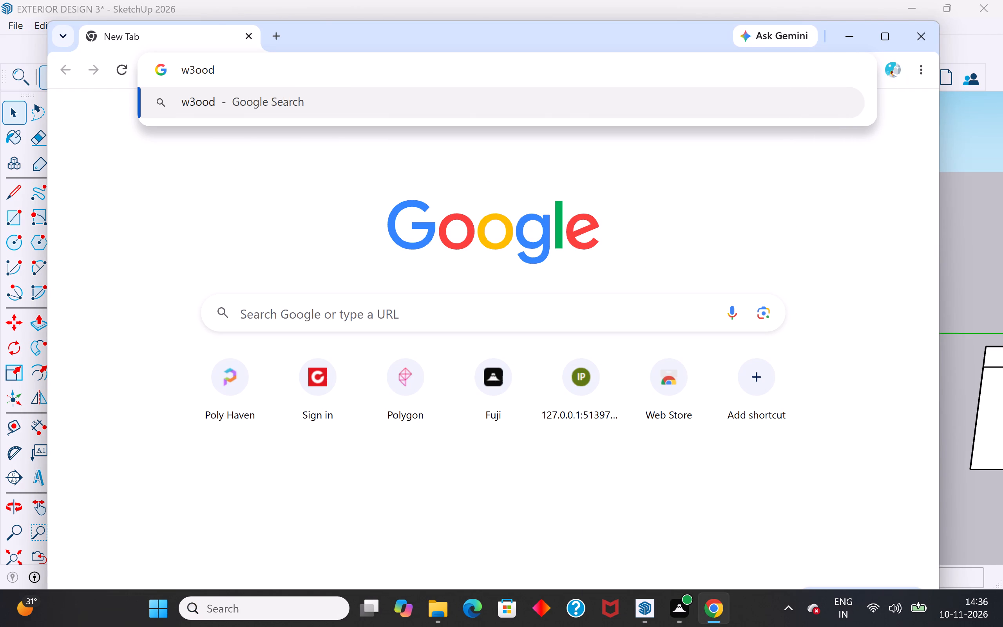
{"action": "key", "text": "BackSpace"}
{"action": "key", "text": "BackSpace"}
{"action": "key", "text": "BackSpace"}
{"action": "key", "text": "BackSpace"}
{"action": "key", "text": "BackSpace"}
{"action": "key", "text": "BackSpace"}
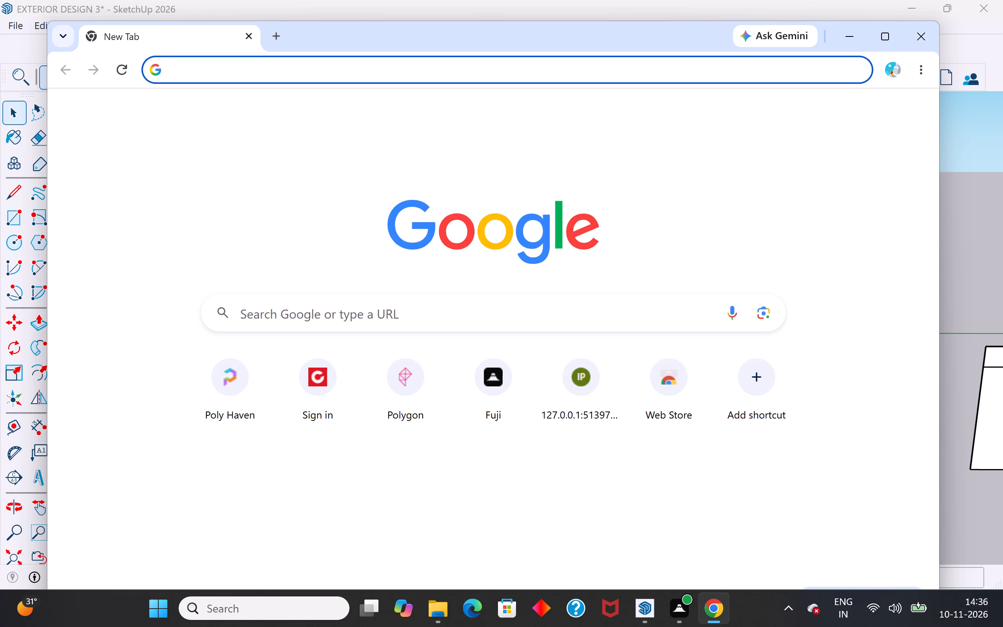
{"action": "key", "text": "w"}
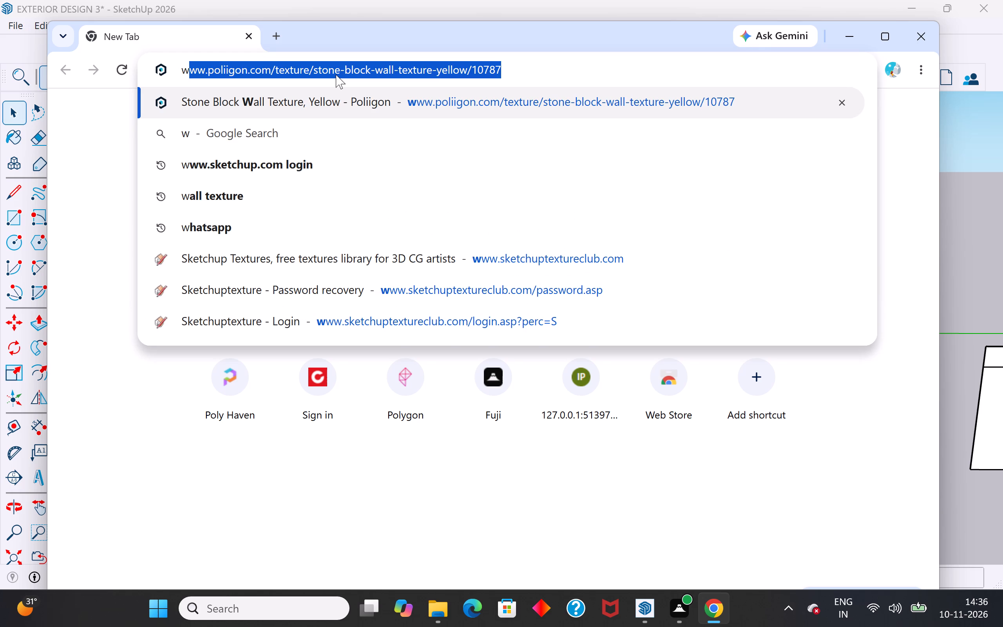
{"action": "type", "text": "ood"}
{"action": "key", "text": "space"}
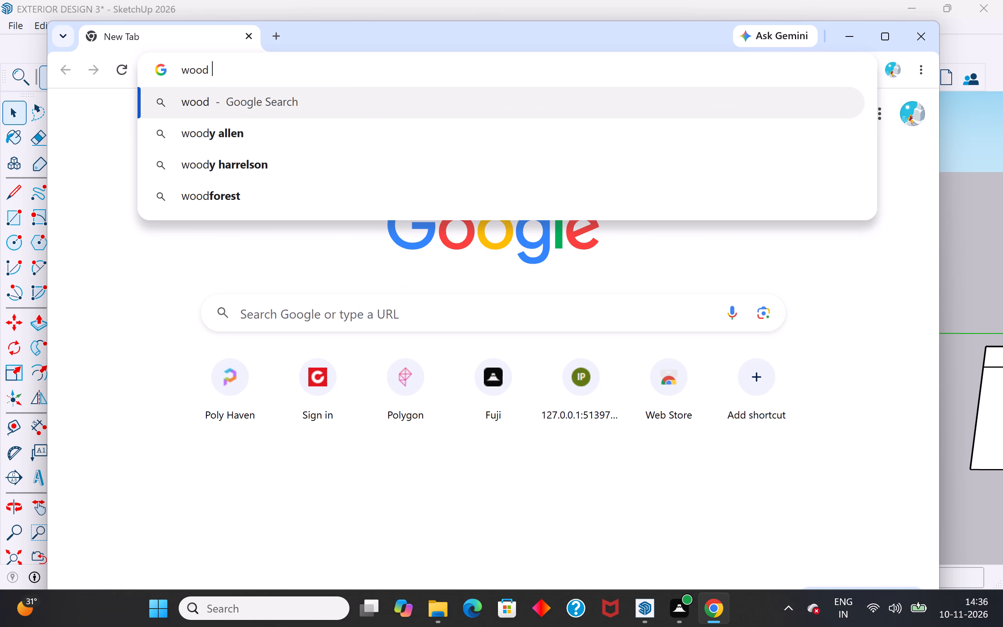
{"action": "type", "text": "texture"}
{"action": "key", "text": "space"}
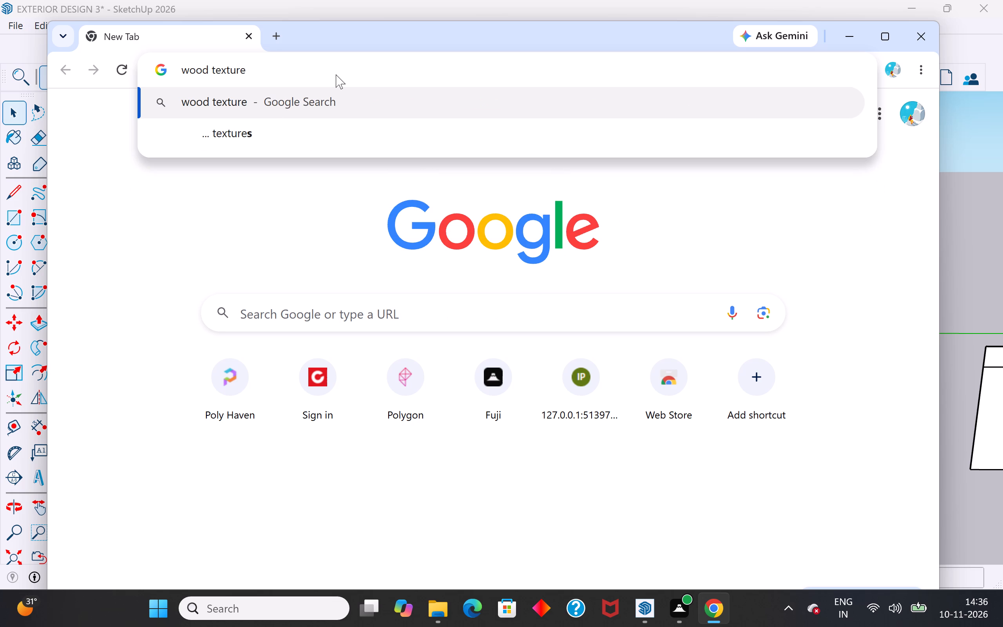
{"action": "key", "text": "Return"}
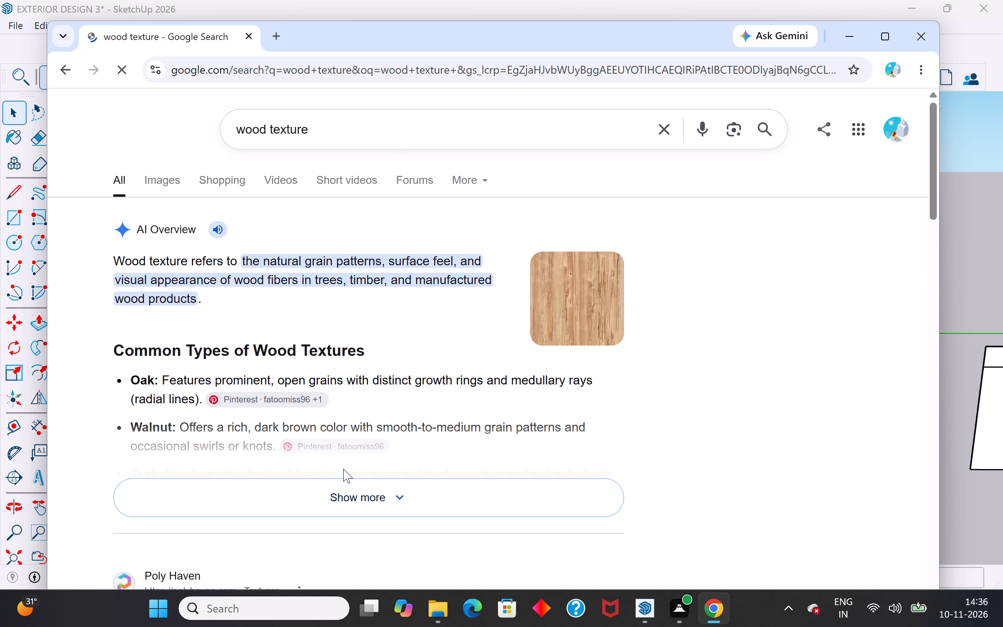
{"action": "left_click", "coordinate": [398, 500]}
{"action": "scroll", "coordinate": [417, 420], "scroll_direction": "down", "scroll_amount": 4}
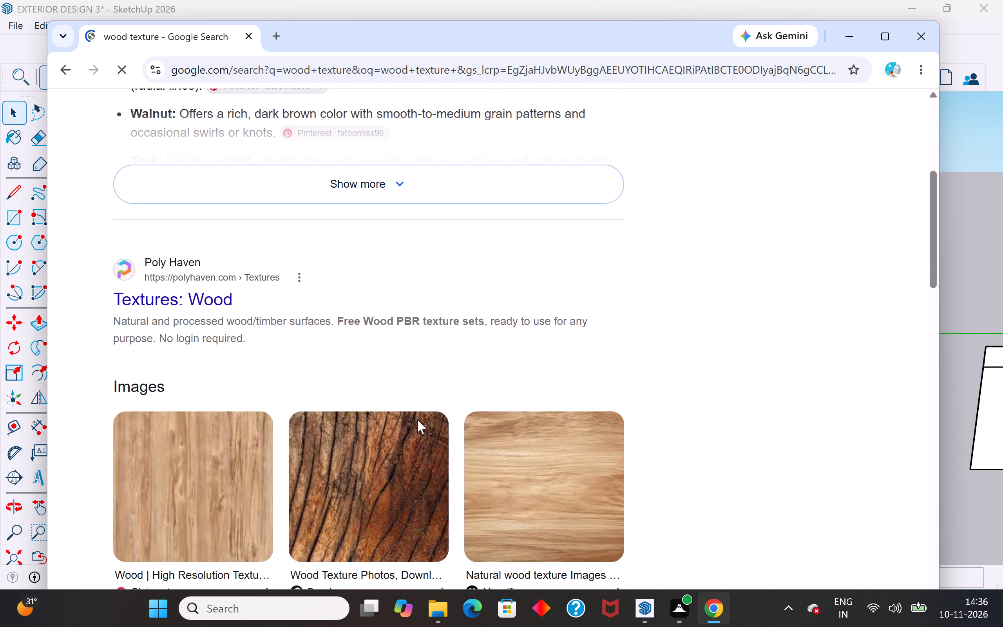
{"action": "scroll", "coordinate": [417, 420], "scroll_direction": "down", "scroll_amount": 4}
{"action": "scroll", "coordinate": [417, 420], "scroll_direction": "up", "scroll_amount": 14}
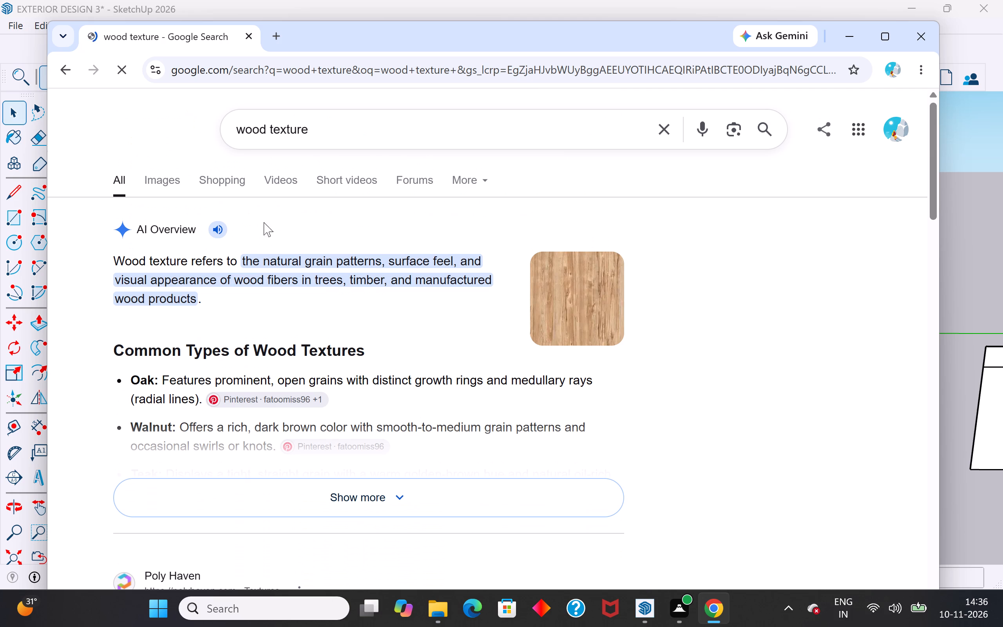
{"action": "left_click", "coordinate": [161, 185]}
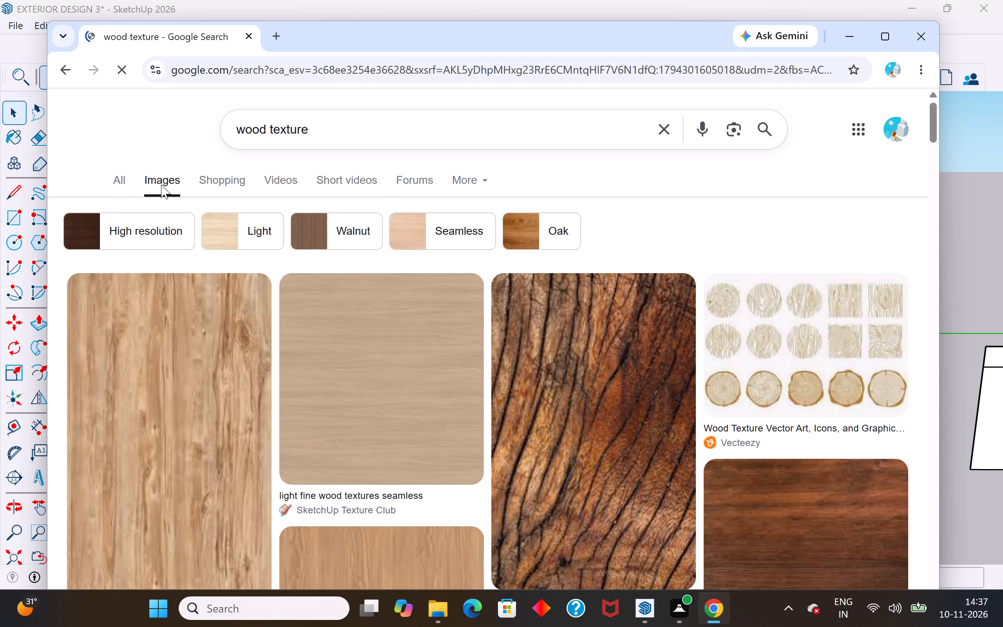
Save the tall light-brown "Wood | High Resolution Texture Images" picture as "wood texture 1" in the sketch up reference folder.
{"action": "scroll", "coordinate": [444, 477], "scroll_direction": "down", "scroll_amount": 5}
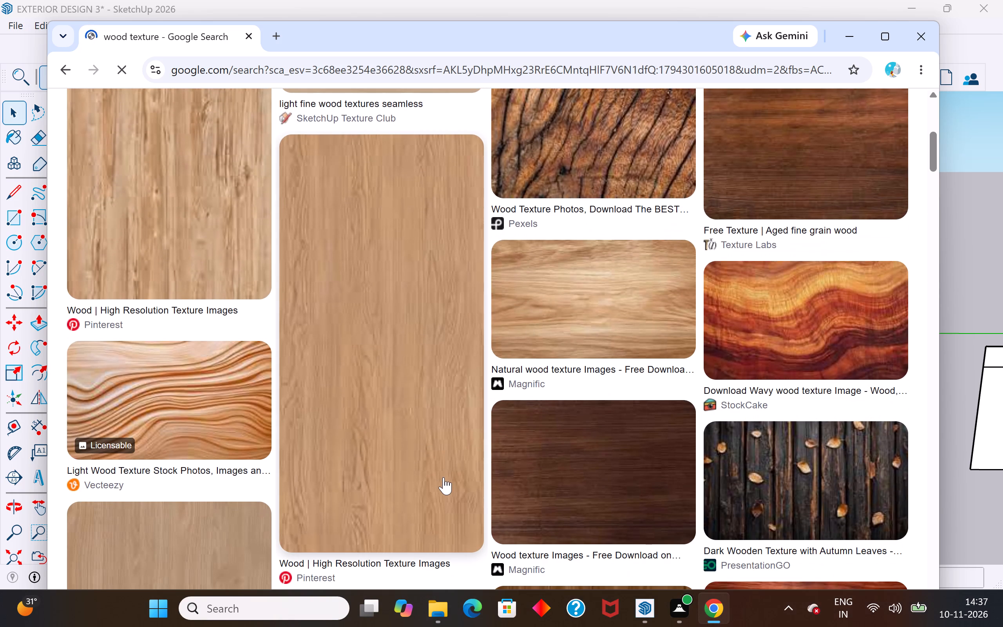
{"action": "scroll", "coordinate": [435, 376], "scroll_direction": "up", "scroll_amount": 2}
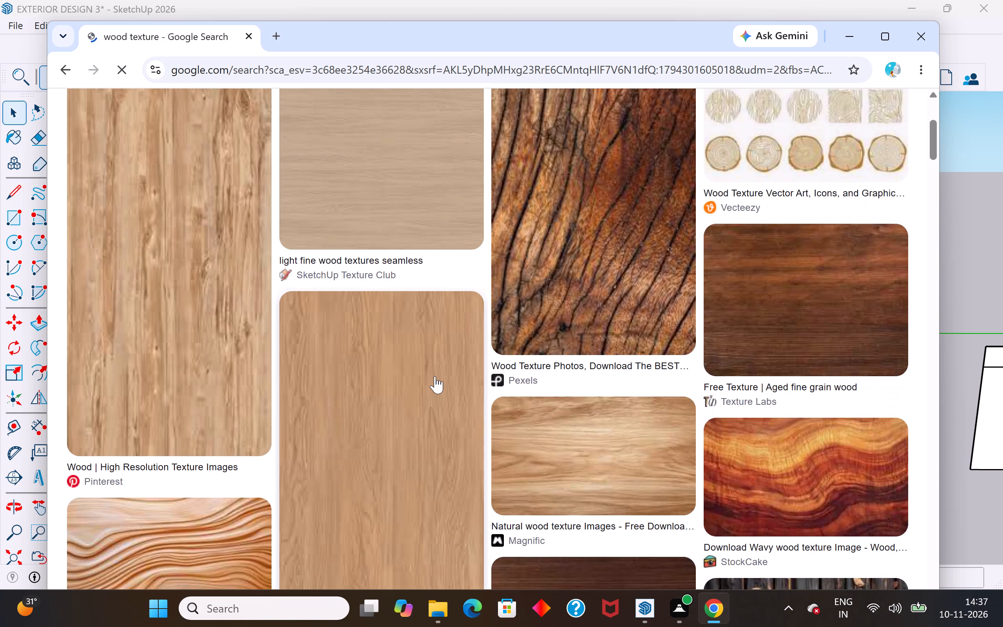
{"action": "scroll", "coordinate": [435, 376], "scroll_direction": "up", "scroll_amount": 1}
{"action": "scroll", "coordinate": [435, 376], "scroll_direction": "down", "scroll_amount": 5}
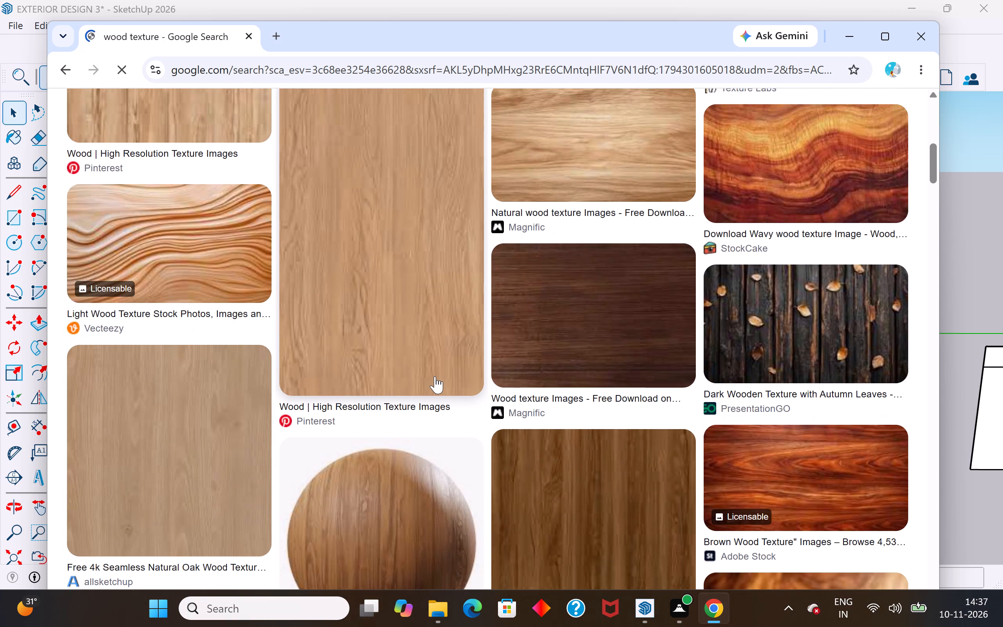
{"action": "right_click", "coordinate": [386, 198]}
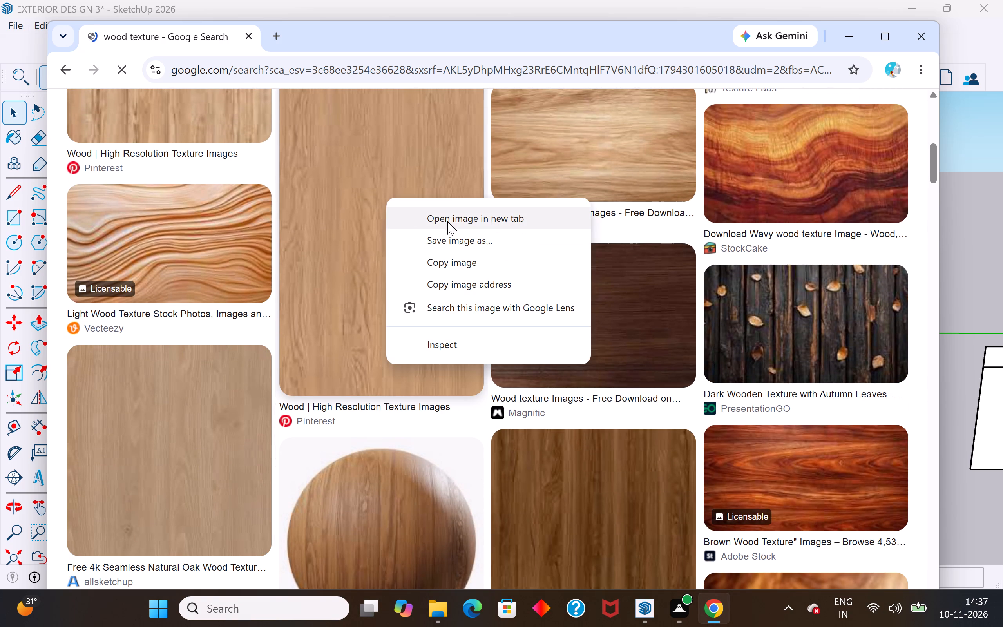
{"action": "left_click", "coordinate": [463, 239]}
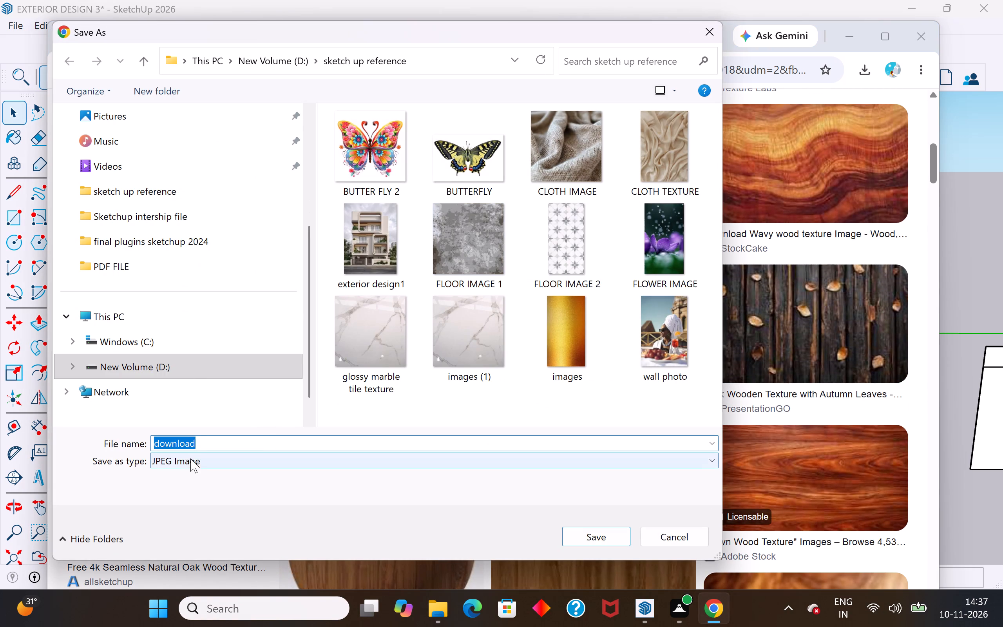
{"action": "key", "text": "BackSpace"}
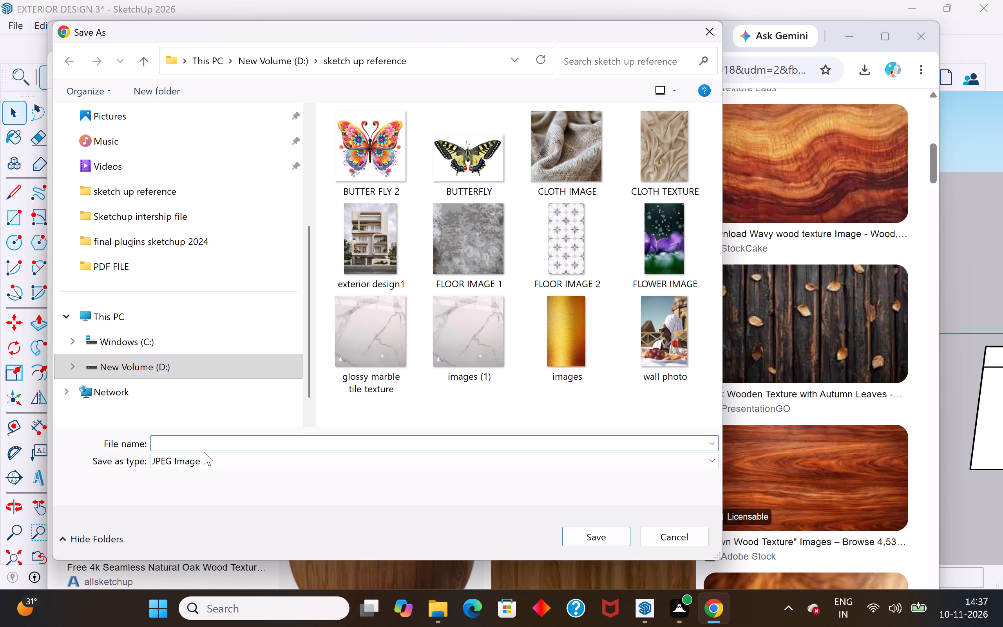
{"action": "type", "text": "woo"}
{"action": "type", "text": "d"}
{"action": "key", "text": "space"}
{"action": "type", "text": "texture"}
{"action": "key", "text": "space"}
{"action": "key", "text": "1"}
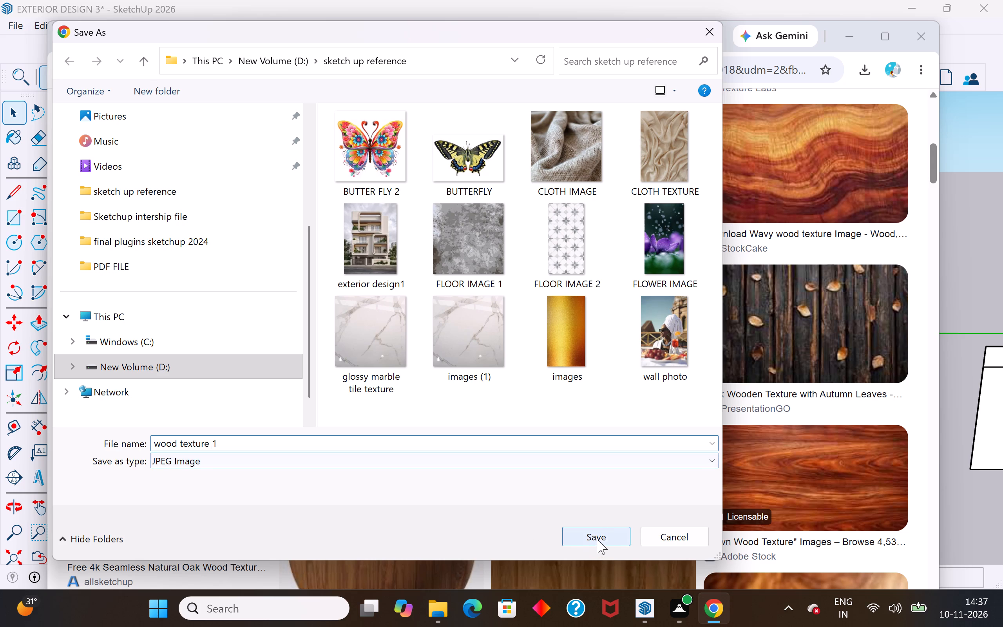
{"action": "left_click", "coordinate": [607, 535]}
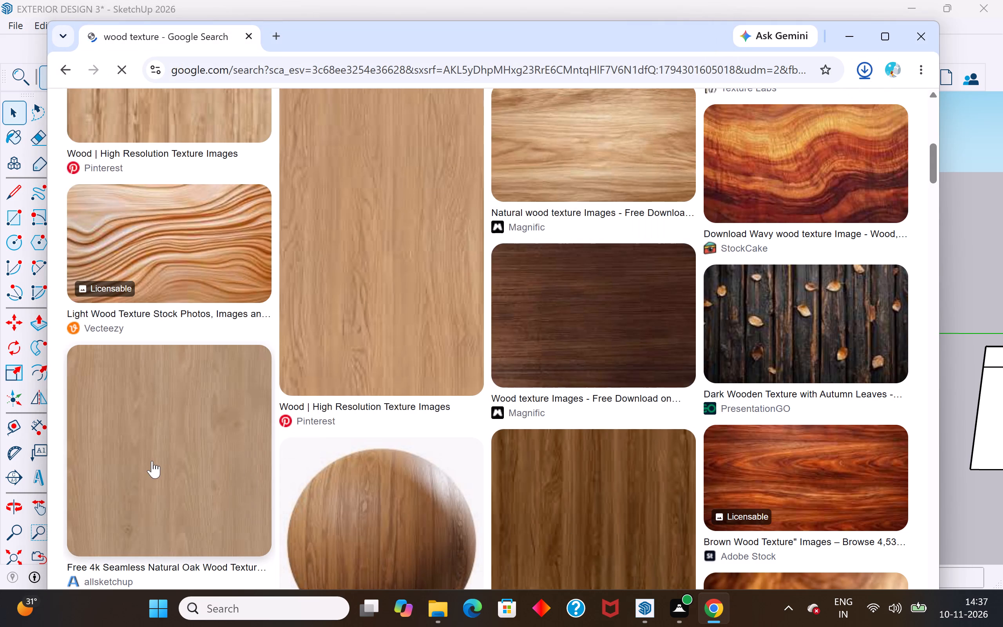
Save the dark grey-brown oak texture picture below the 4k natural oak one as "wood textue2" in the sketch up reference folder.
{"action": "scroll", "coordinate": [327, 438], "scroll_direction": "down", "scroll_amount": 8}
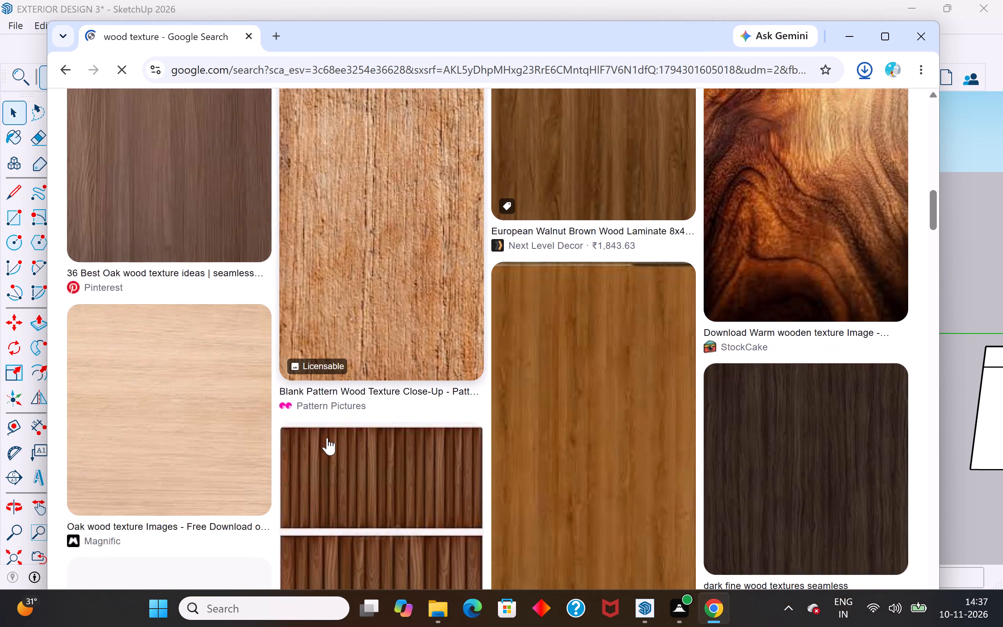
{"action": "scroll", "coordinate": [327, 438], "scroll_direction": "up", "scroll_amount": 10}
{"action": "scroll", "coordinate": [327, 438], "scroll_direction": "down", "scroll_amount": 5}
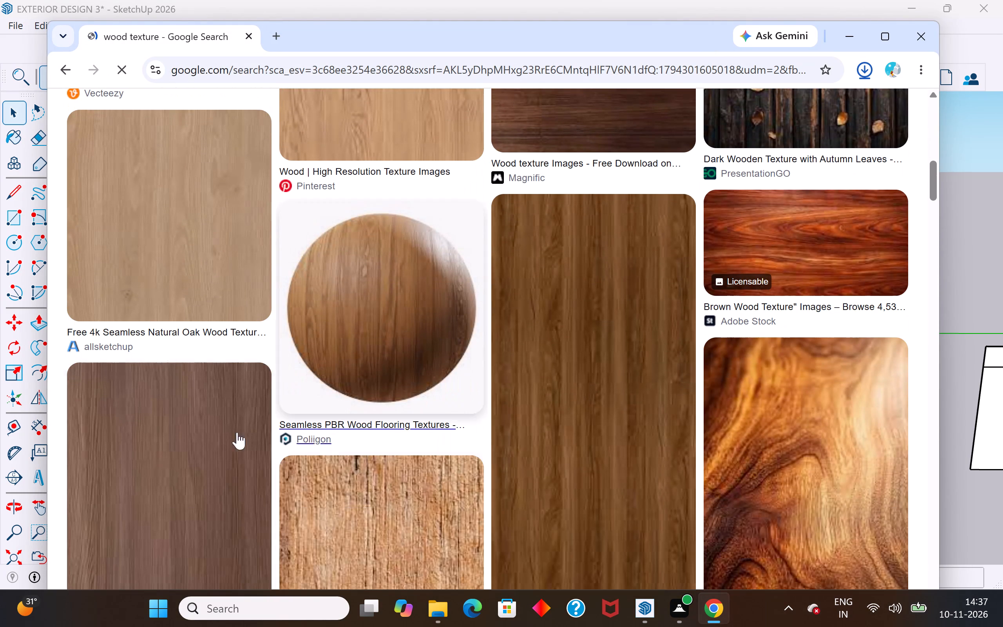
{"action": "right_click", "coordinate": [224, 431]}
{"action": "left_click", "coordinate": [303, 307]}
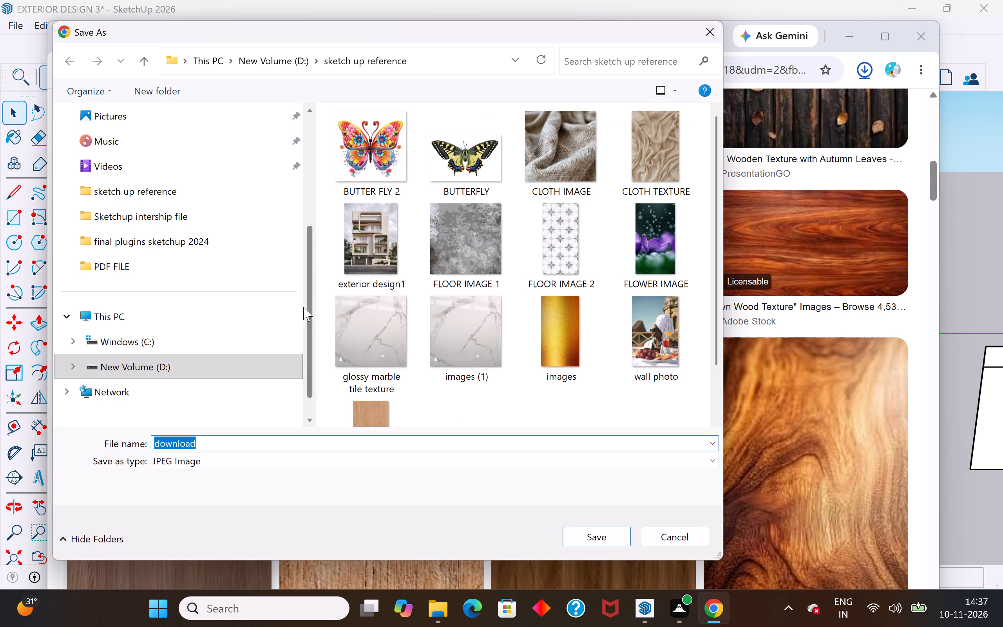
{"action": "key", "text": "BackSpace"}
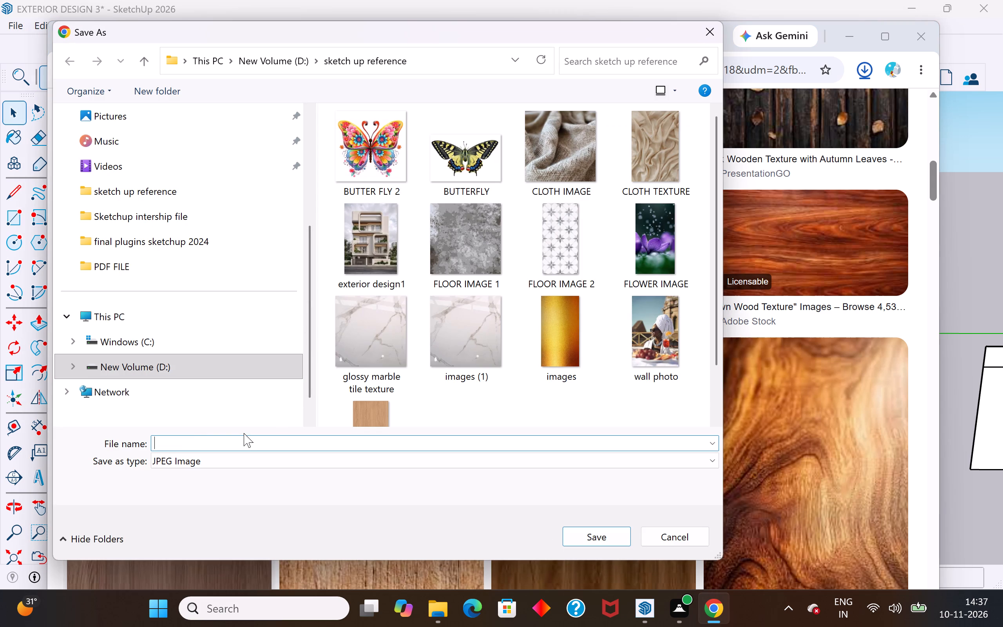
{"action": "type", "text": "wood textue"}
{"action": "key", "text": "1"}
{"action": "key", "text": "BackSpace"}
{"action": "key", "text": "2"}
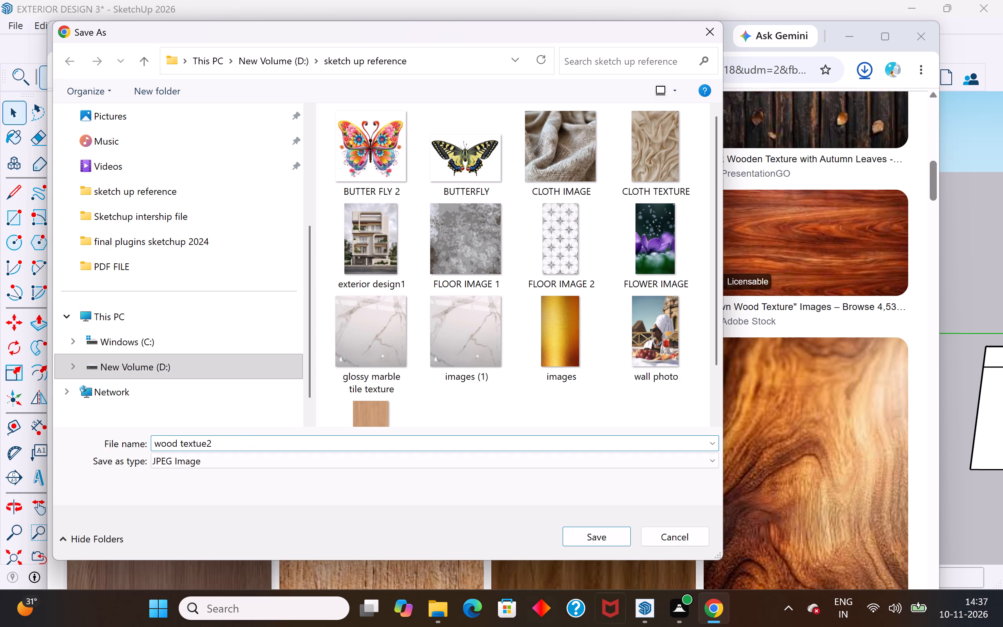
{"action": "left_click", "coordinate": [603, 537]}
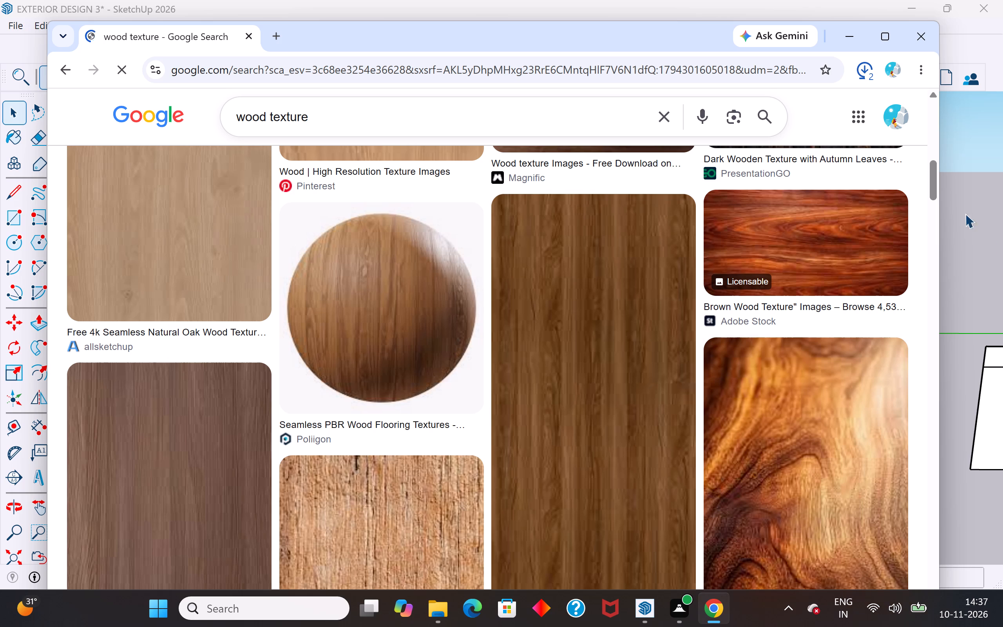
Close Chrome without waiting for the running downloads and return to the SketchUp model.
{"action": "left_click", "coordinate": [922, 36]}
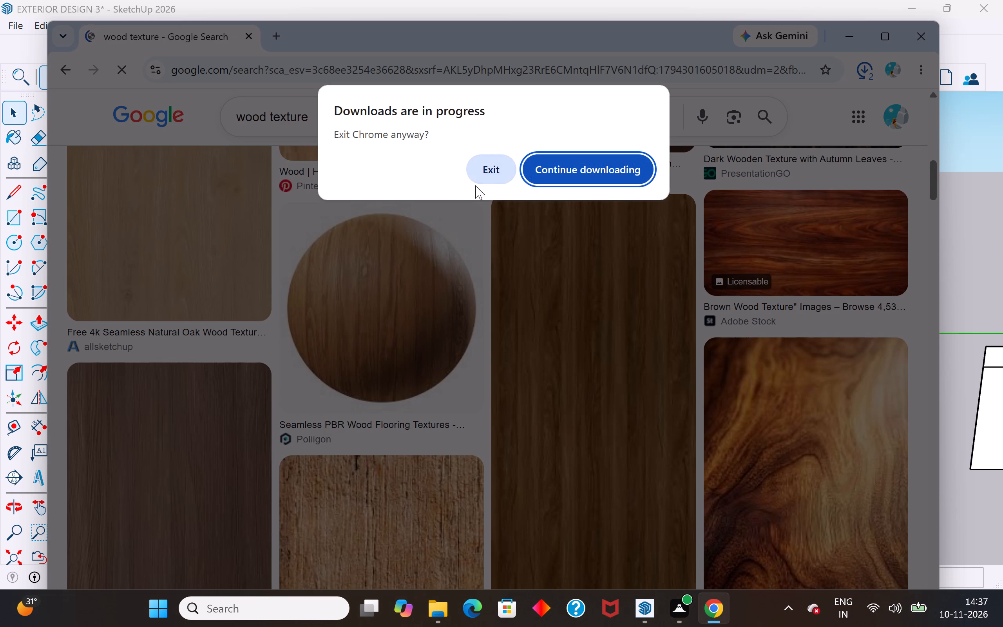
{"action": "left_click", "coordinate": [487, 176]}
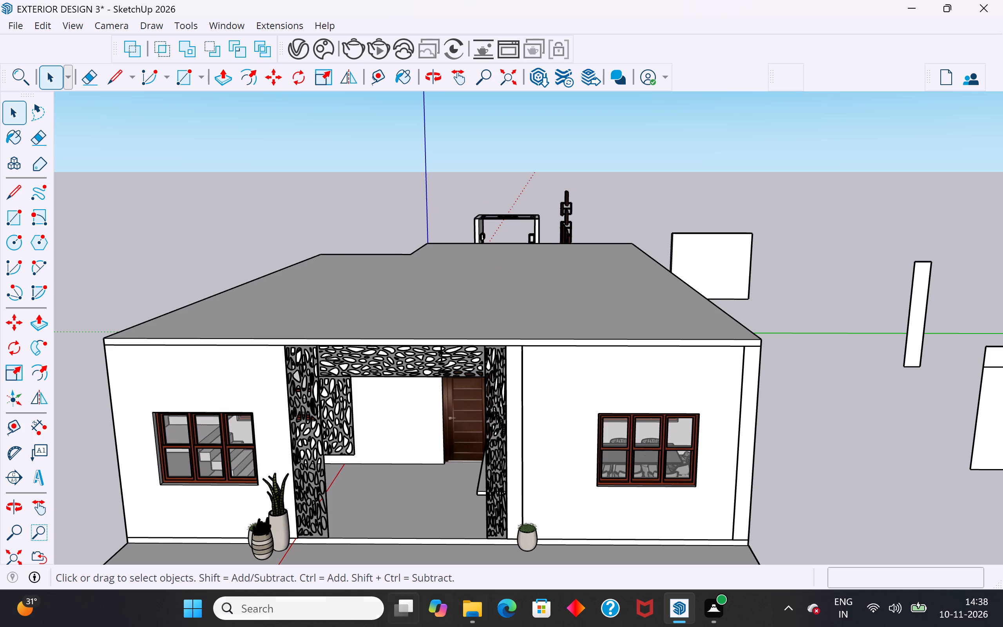
Switch to File Explorer and check the Downloads folder for the saved wood textures.
{"action": "left_click", "coordinate": [475, 609]}
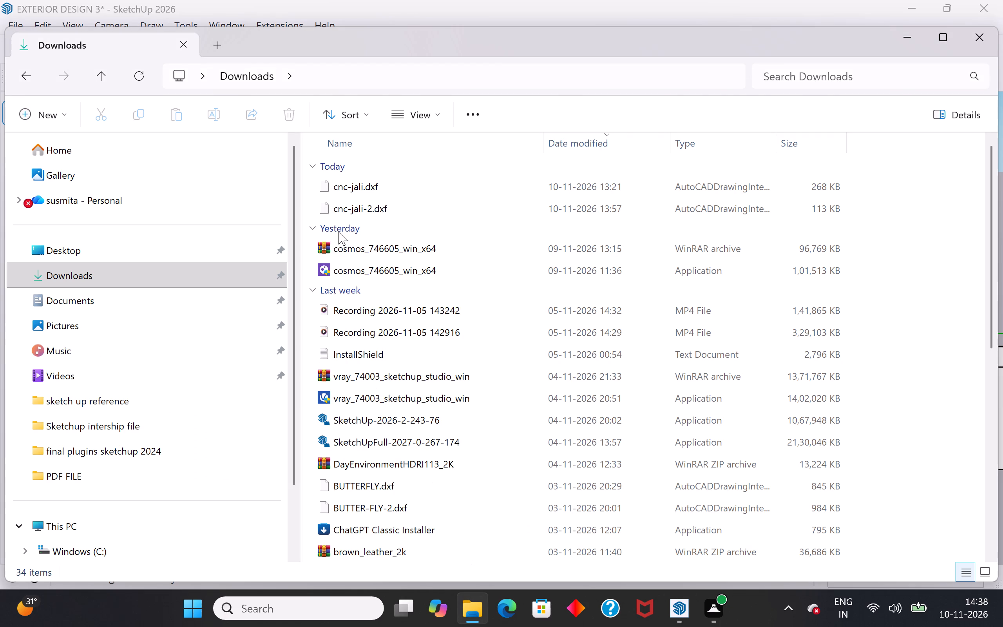
{"action": "scroll", "coordinate": [339, 231], "scroll_direction": "up", "scroll_amount": 3}
{"action": "left_click", "coordinate": [103, 296]}
{"action": "left_click", "coordinate": [105, 282]}
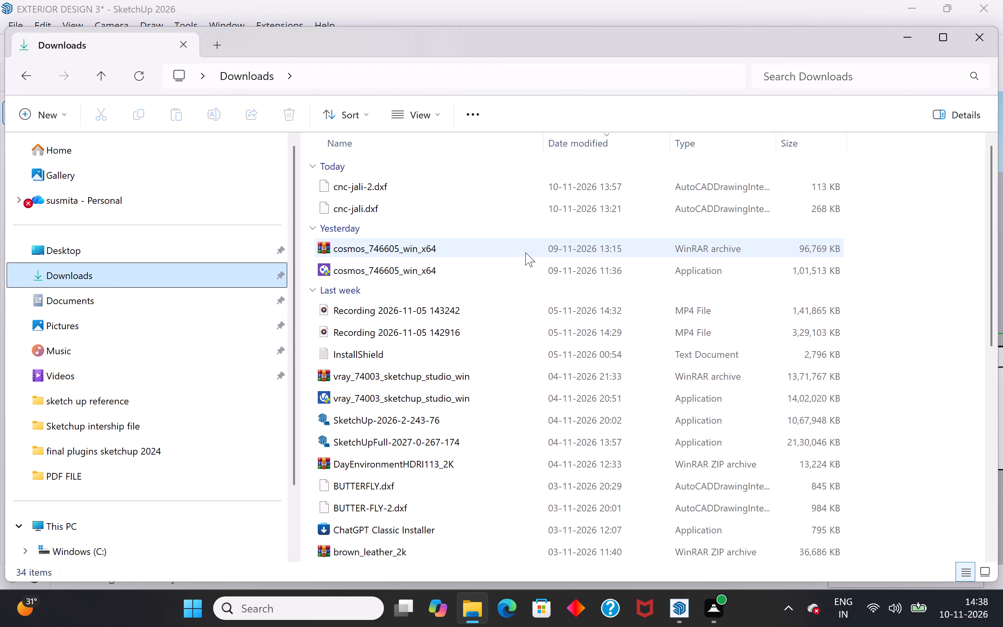
Switch to Chrome and download the canceled "wood texture 1" and "wood textue2" images again from the download history.
{"action": "left_click", "coordinate": [315, 606]}
{"action": "left_click", "coordinate": [340, 291]}
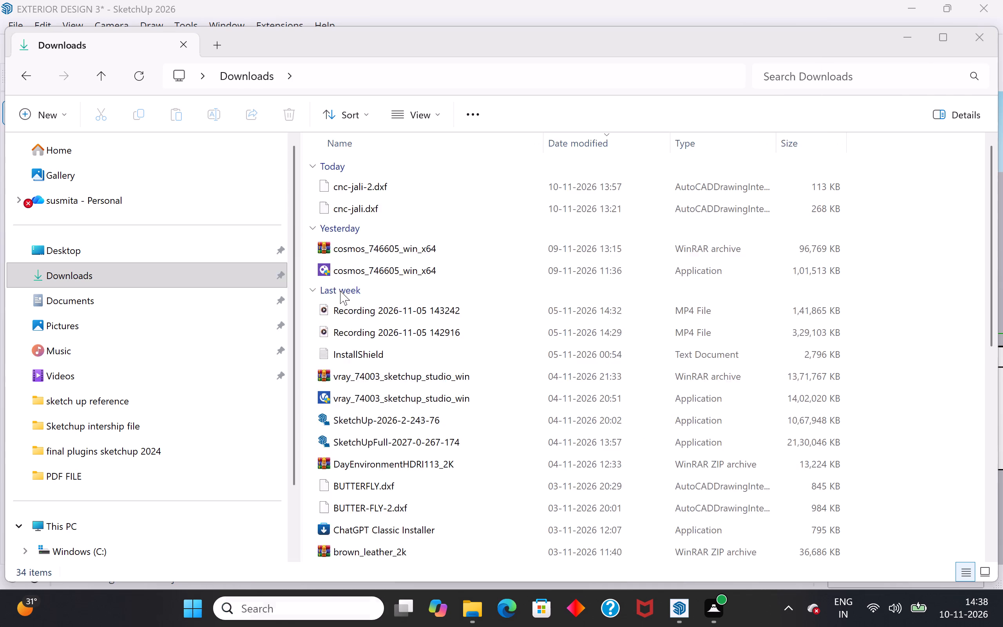
{"action": "left_click", "coordinate": [924, 70]}
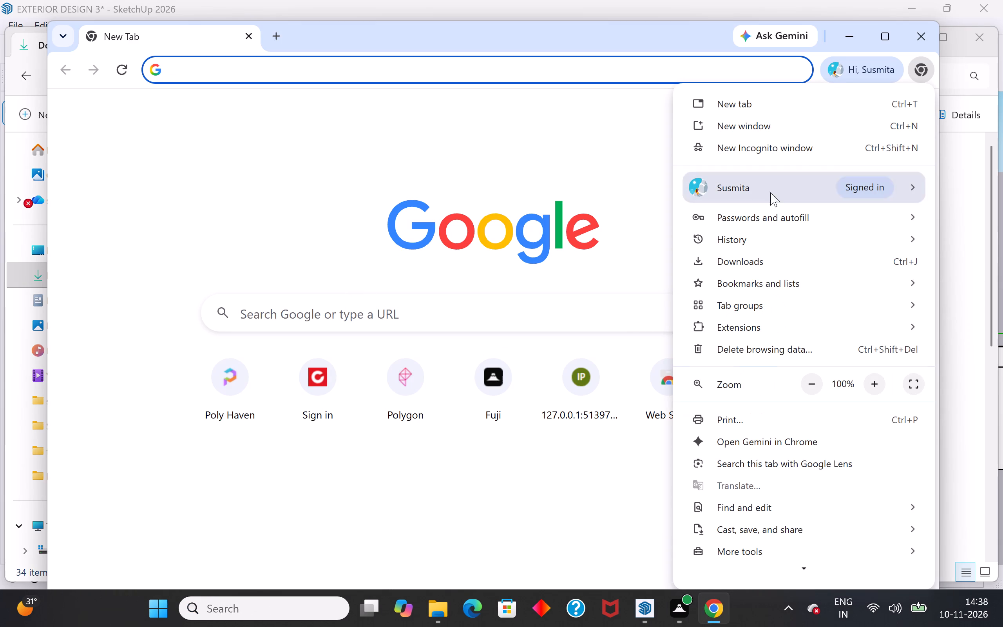
{"action": "left_click", "coordinate": [760, 264]}
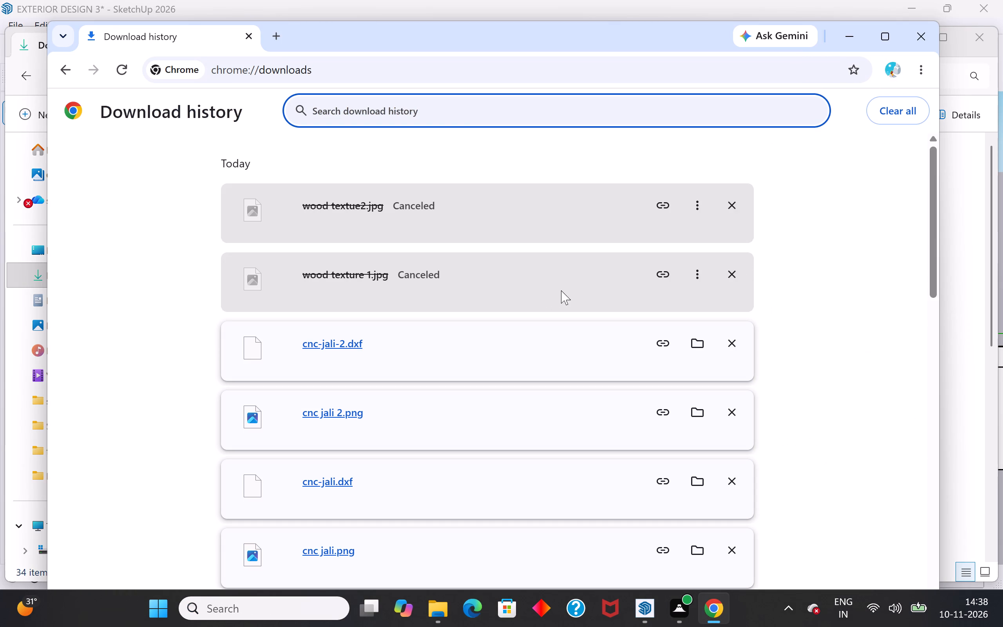
{"action": "left_click", "coordinate": [410, 272]}
{"action": "left_click", "coordinate": [428, 276]}
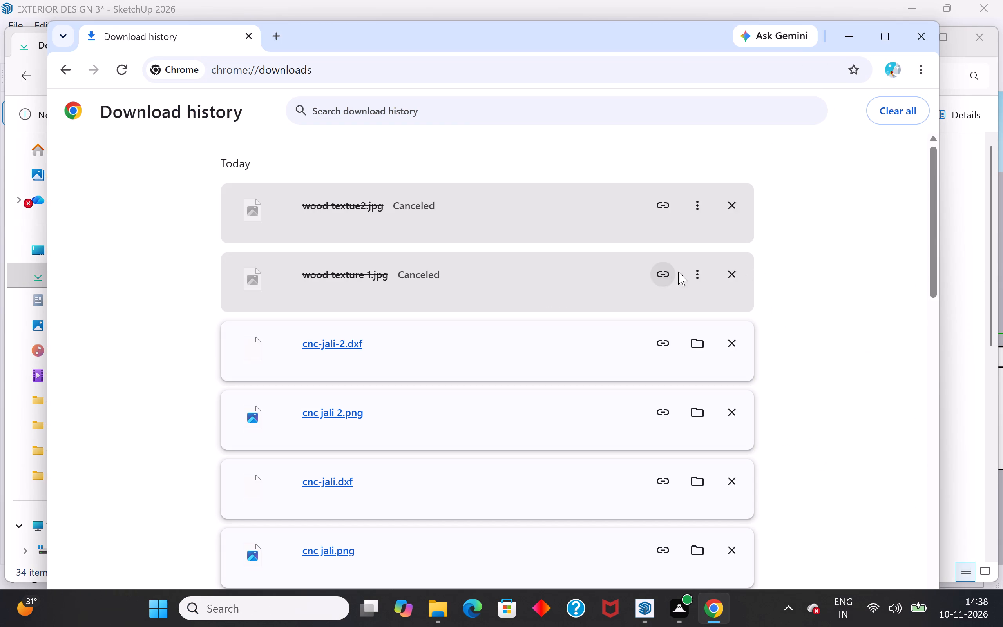
{"action": "left_click", "coordinate": [697, 274]}
{"action": "left_click", "coordinate": [651, 304]}
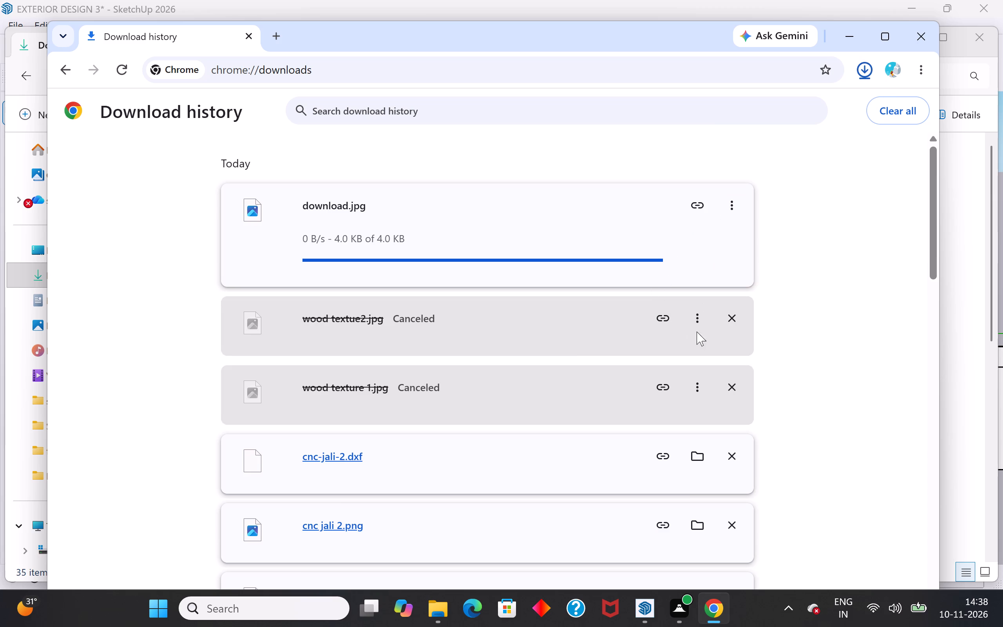
{"action": "left_click", "coordinate": [695, 317]}
{"action": "left_click", "coordinate": [659, 362]}
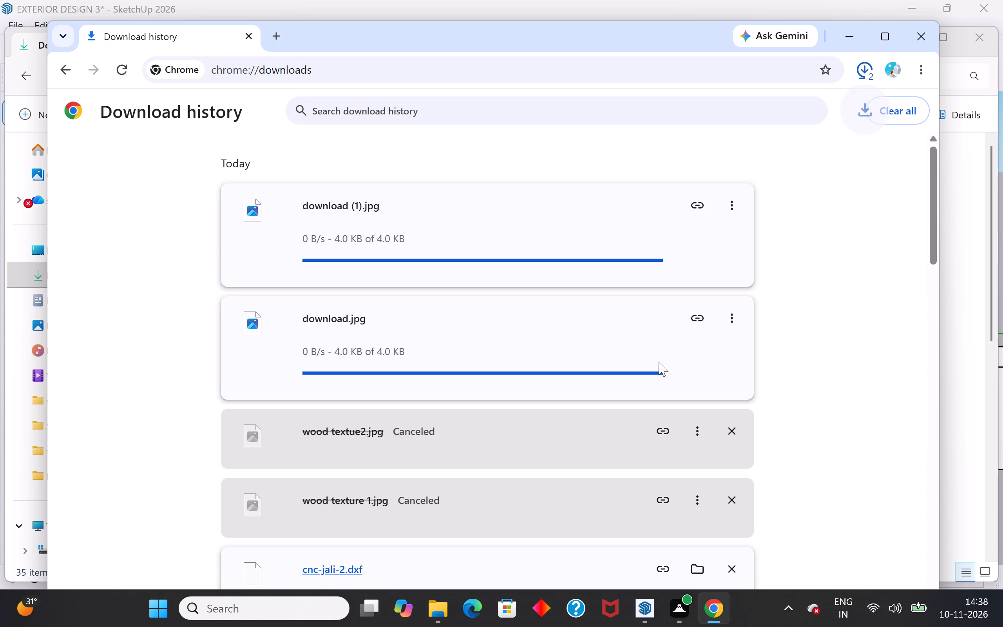
Check the recent downloads in Chrome and the Downloads folder, closing both windows to return to the SketchUp model.
{"action": "left_click", "coordinate": [863, 76]}
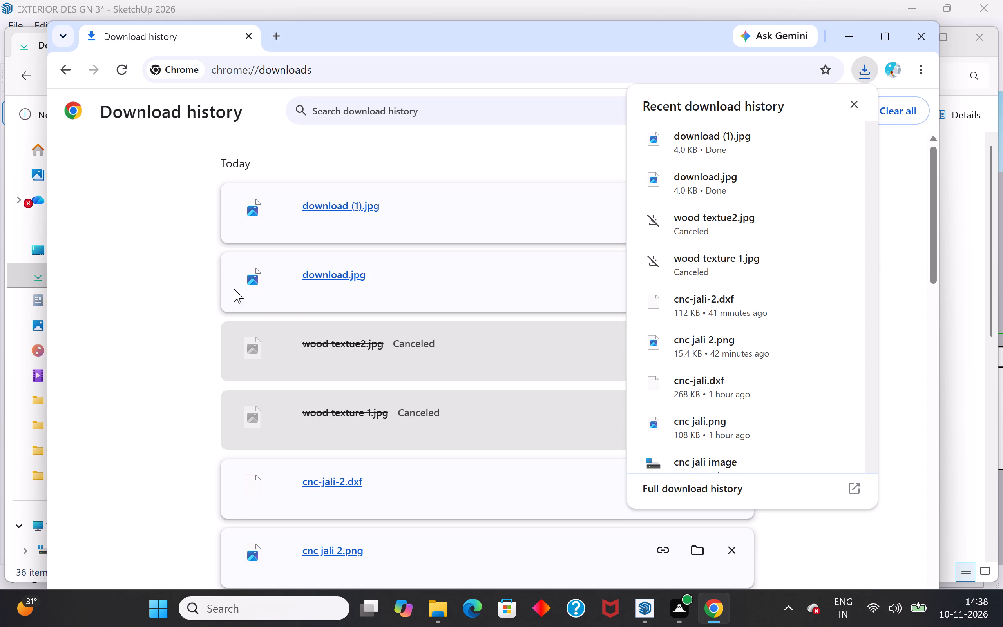
{"action": "left_click", "coordinate": [103, 255]}
{"action": "left_click", "coordinate": [912, 43]}
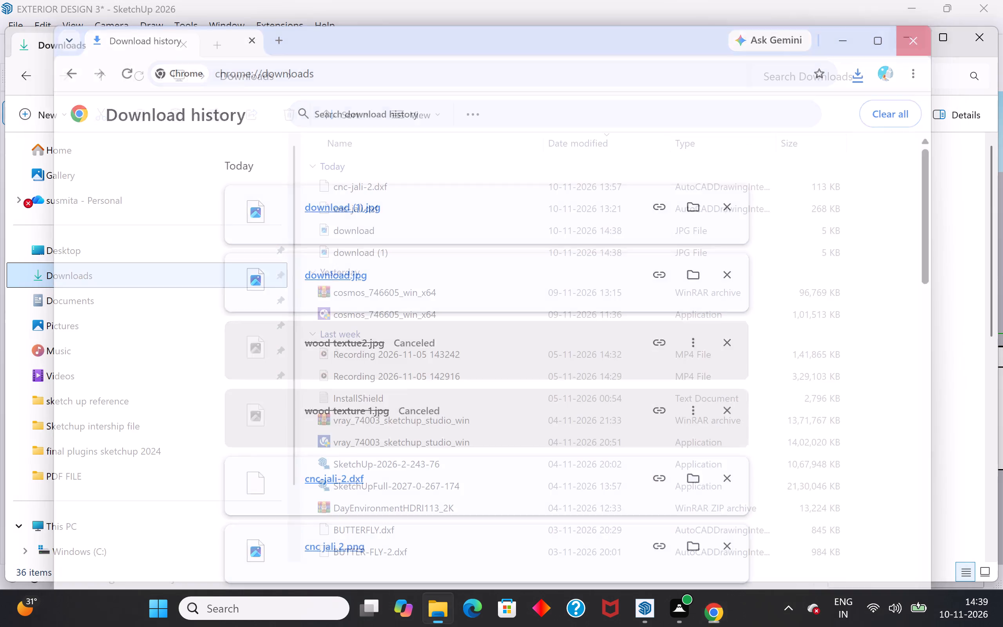
{"action": "scroll", "coordinate": [511, 352], "scroll_direction": "down", "scroll_amount": 3}
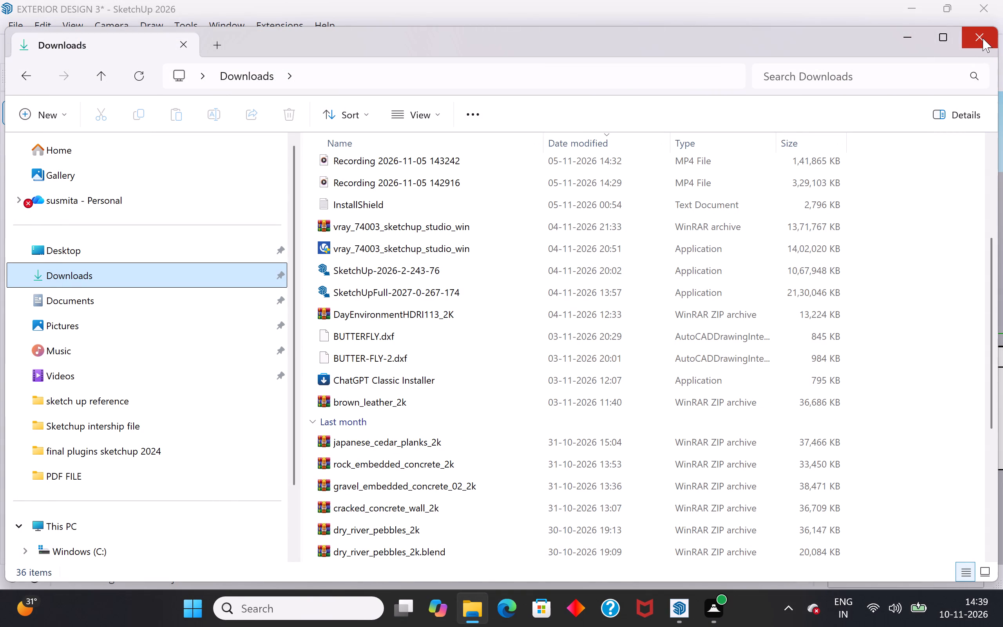
{"action": "left_click", "coordinate": [983, 38]}
Move the narrow vertical panel of the white frame-shaped layout beside the house forward, clear of the horizontal panel.
{"action": "scroll", "coordinate": [438, 433], "scroll_direction": "down", "scroll_amount": 4}
{"action": "middle_click_drag", "start_coordinate": [541, 400], "coordinate": [559, 381]}
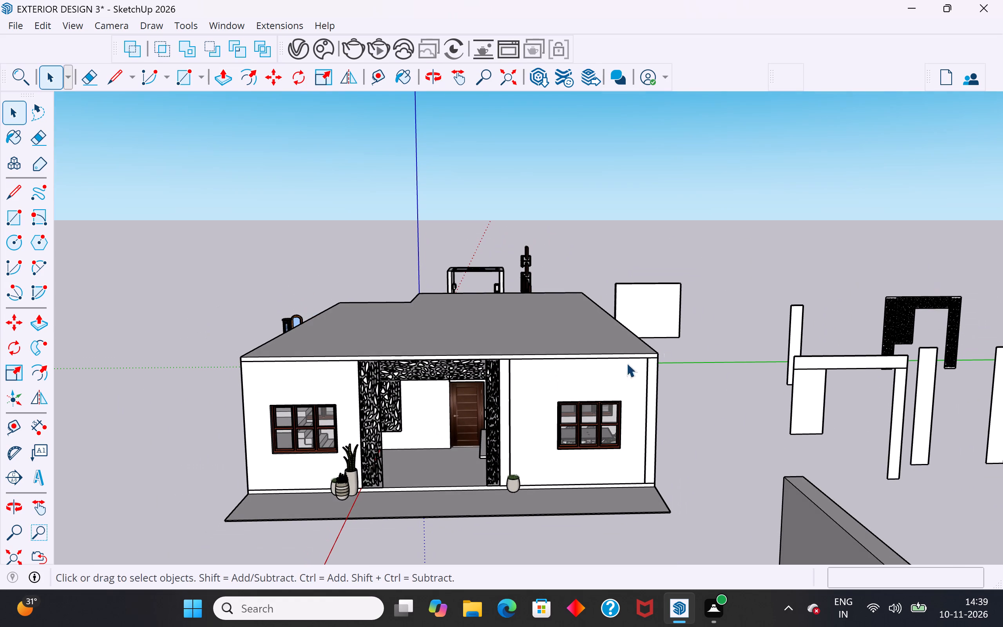
{"action": "middle_click_drag", "start_coordinate": [780, 330], "coordinate": [676, 341]}
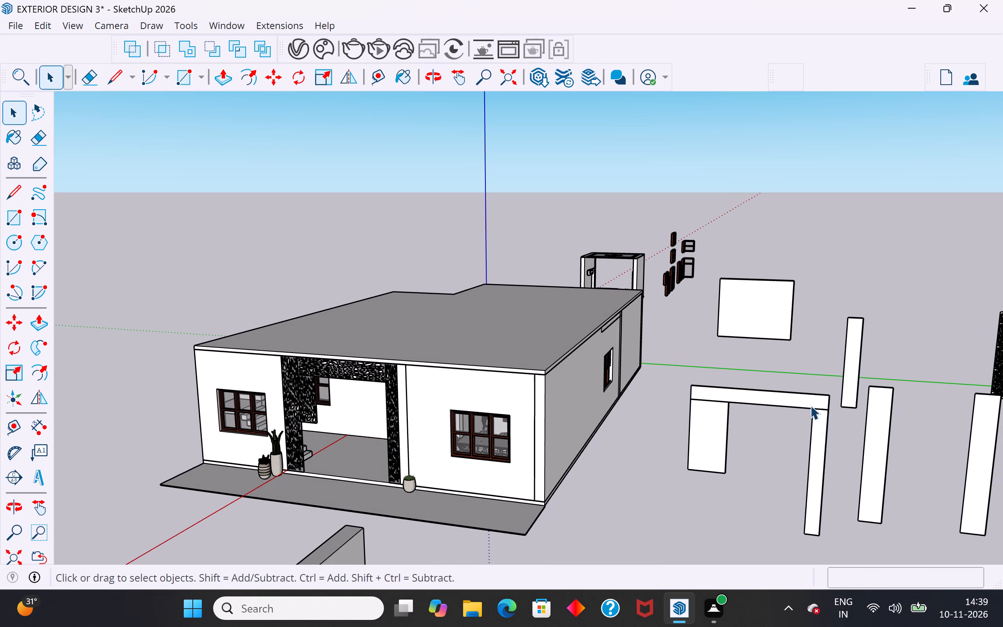
{"action": "left_click", "coordinate": [823, 451]}
{"action": "scroll", "coordinate": [622, 368], "scroll_direction": "down", "scroll_amount": 4}
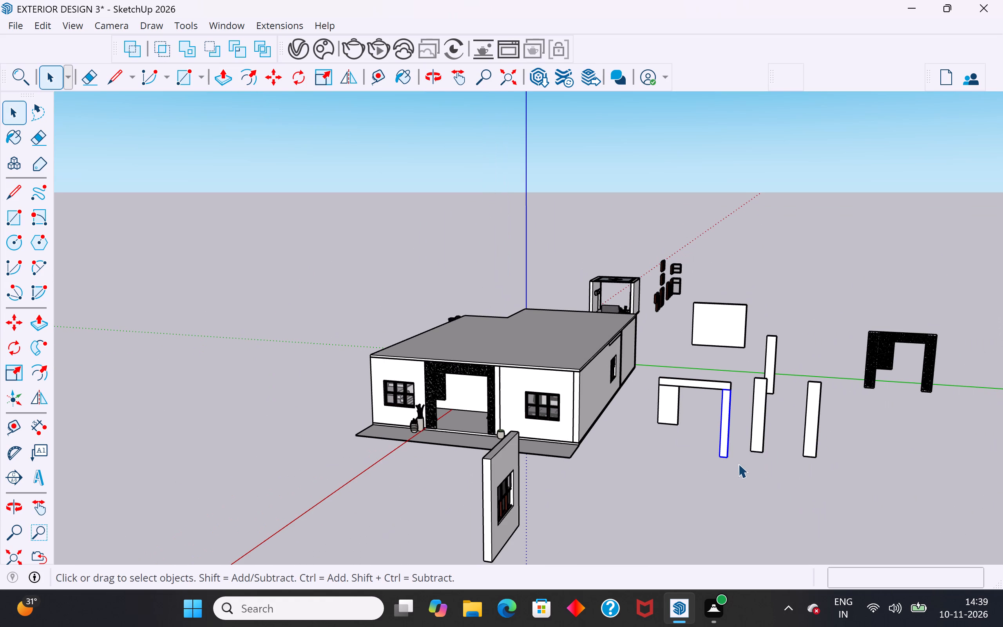
{"action": "key", "text": "m"}
{"action": "left_click", "coordinate": [728, 459]}
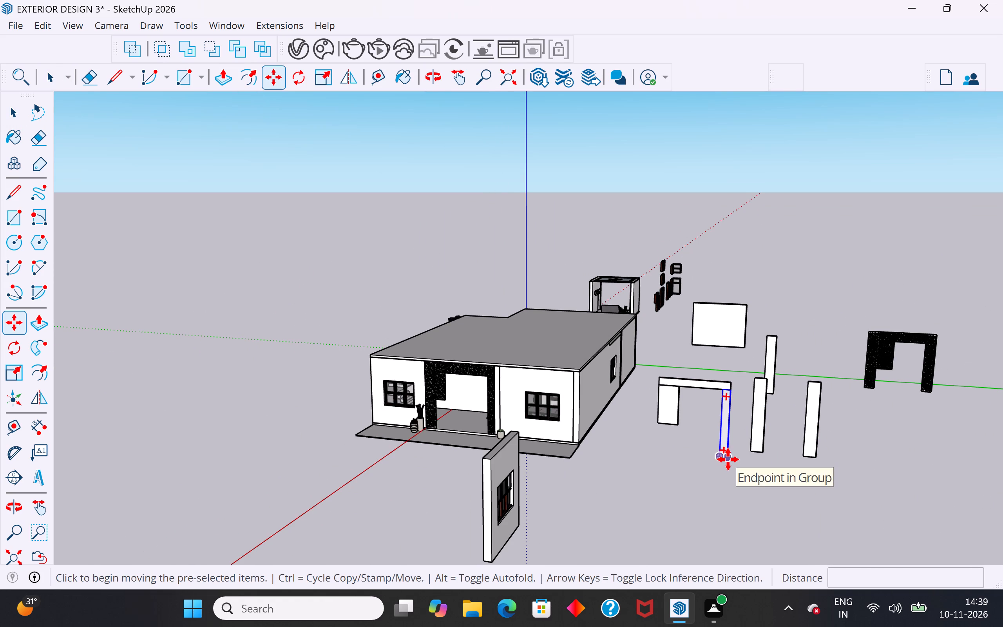
{"action": "left_click", "coordinate": [722, 498]}
{"action": "left_click", "coordinate": [7, 122]}
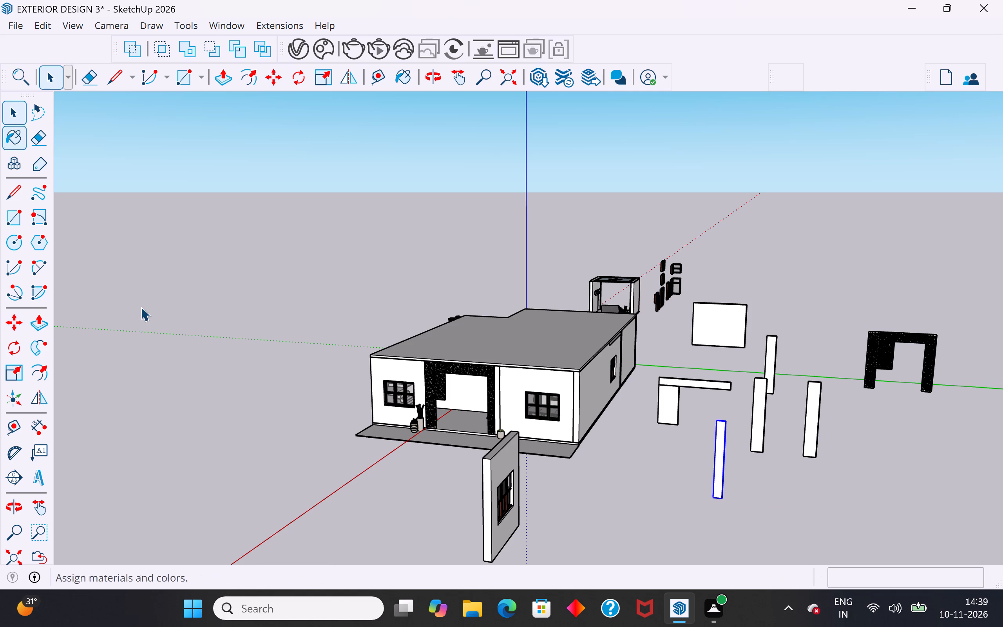
{"action": "left_click", "coordinate": [141, 307]}
Scale the separated vertical panel narrower along the green axis, to about 0.51 of its width.
{"action": "scroll", "coordinate": [705, 481], "scroll_direction": "up", "scroll_amount": 5}
{"action": "left_click", "coordinate": [731, 451]}
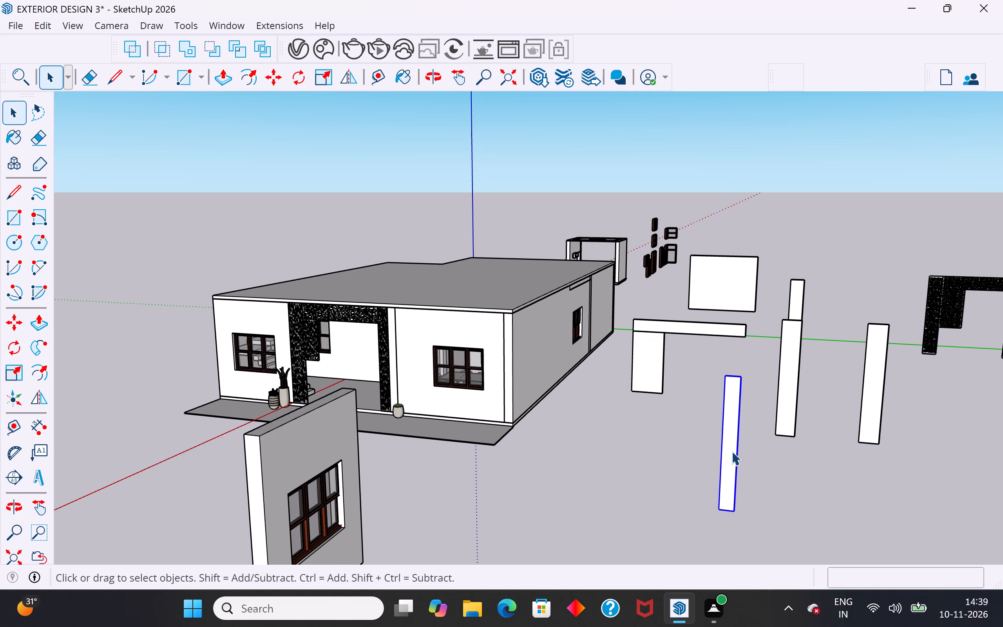
{"action": "key", "text": "s"}
{"action": "scroll", "coordinate": [719, 441], "scroll_direction": "up", "scroll_amount": 4}
{"action": "left_click", "coordinate": [726, 448]}
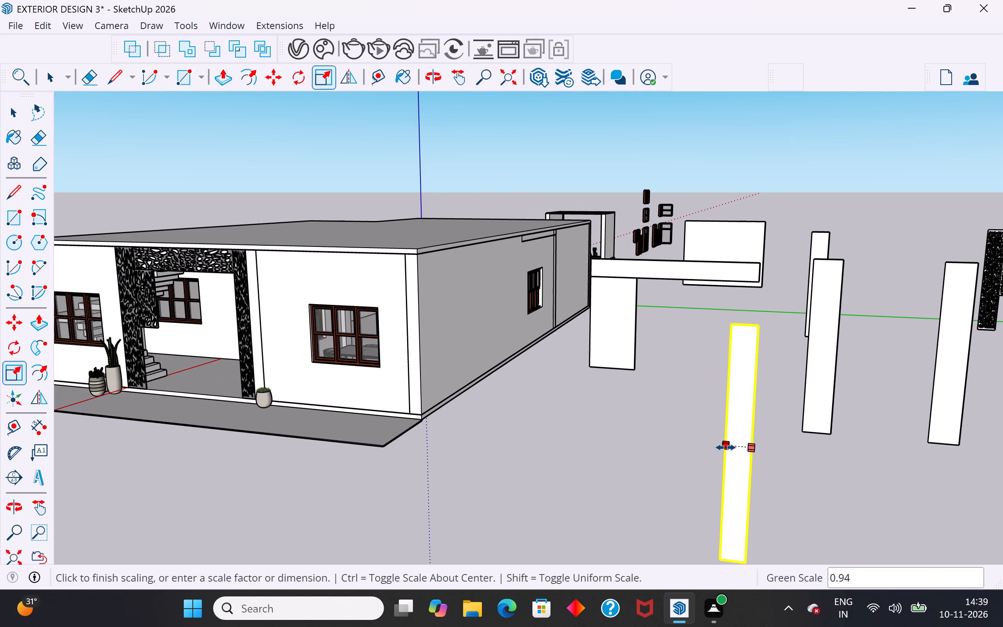
{"action": "left_click", "coordinate": [737, 448]}
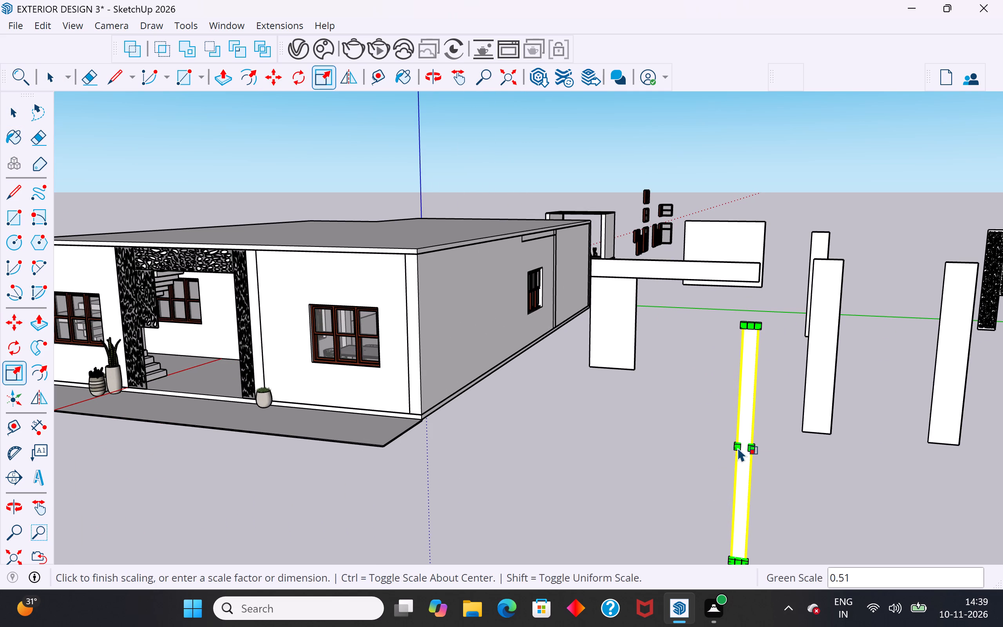
{"action": "left_click", "coordinate": [16, 122]}
{"action": "left_click", "coordinate": [490, 437]}
Open the narrowed strip's group and Push/Pull its back face slightly to give the strip thickness.
{"action": "middle_click_drag", "start_coordinate": [750, 368], "coordinate": [492, 432]}
{"action": "scroll", "coordinate": [668, 332], "scroll_direction": "down", "scroll_amount": 3}
{"action": "middle_click_drag", "start_coordinate": [414, 460], "coordinate": [341, 479]}
{"action": "scroll", "coordinate": [331, 455], "scroll_direction": "up", "scroll_amount": 3}
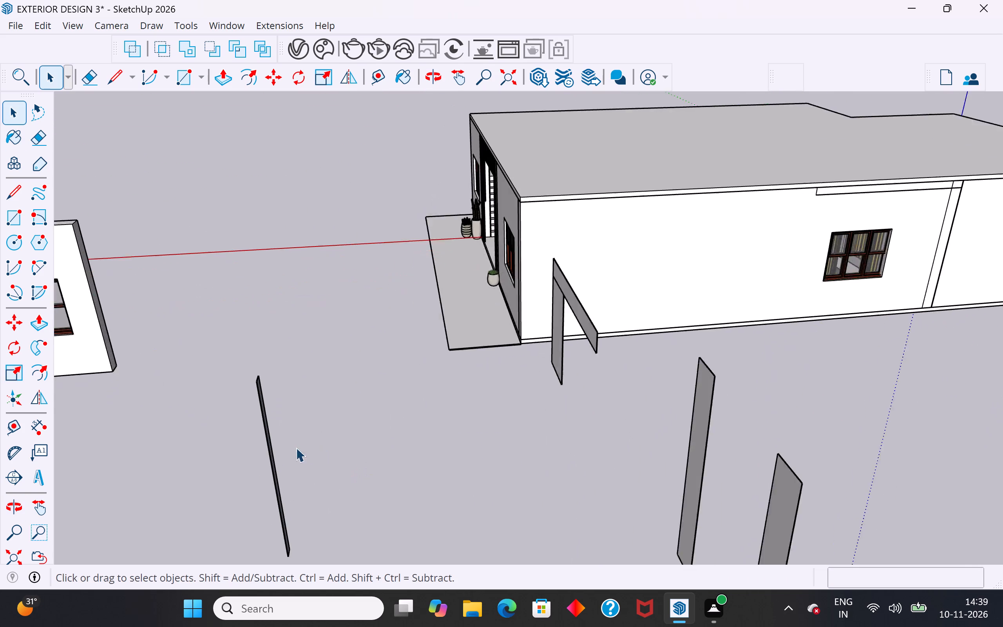
{"action": "scroll", "coordinate": [296, 448], "scroll_direction": "up", "scroll_amount": 2}
{"action": "scroll", "coordinate": [547, 416], "scroll_direction": "down", "scroll_amount": 3}
{"action": "middle_click_drag", "start_coordinate": [485, 464], "coordinate": [264, 482]}
{"action": "scroll", "coordinate": [117, 343], "scroll_direction": "up", "scroll_amount": 5}
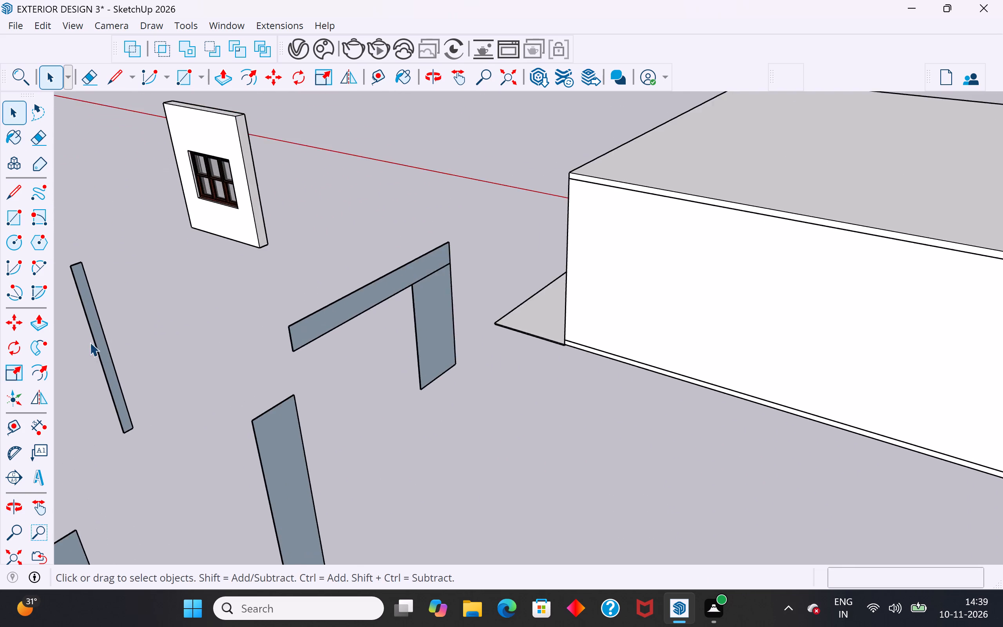
{"action": "scroll", "coordinate": [90, 342], "scroll_direction": "up", "scroll_amount": 3}
{"action": "scroll", "coordinate": [351, 426], "scroll_direction": "down", "scroll_amount": 5}
{"action": "scroll", "coordinate": [179, 311], "scroll_direction": "up", "scroll_amount": 9}
{"action": "left_click", "coordinate": [230, 358]}
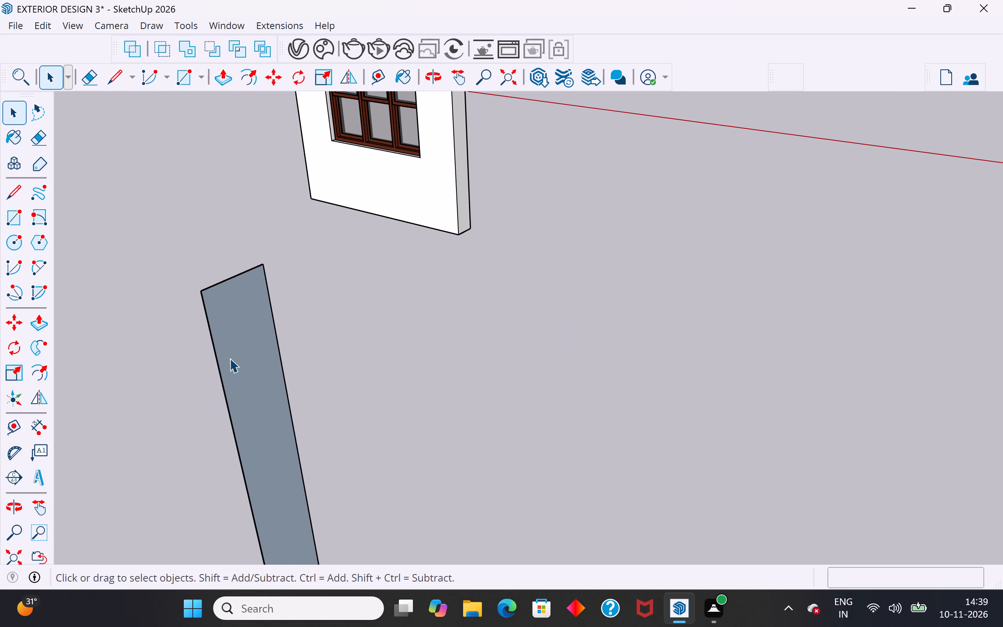
{"action": "double_click", "coordinate": [247, 361]}
{"action": "left_click", "coordinate": [253, 362]}
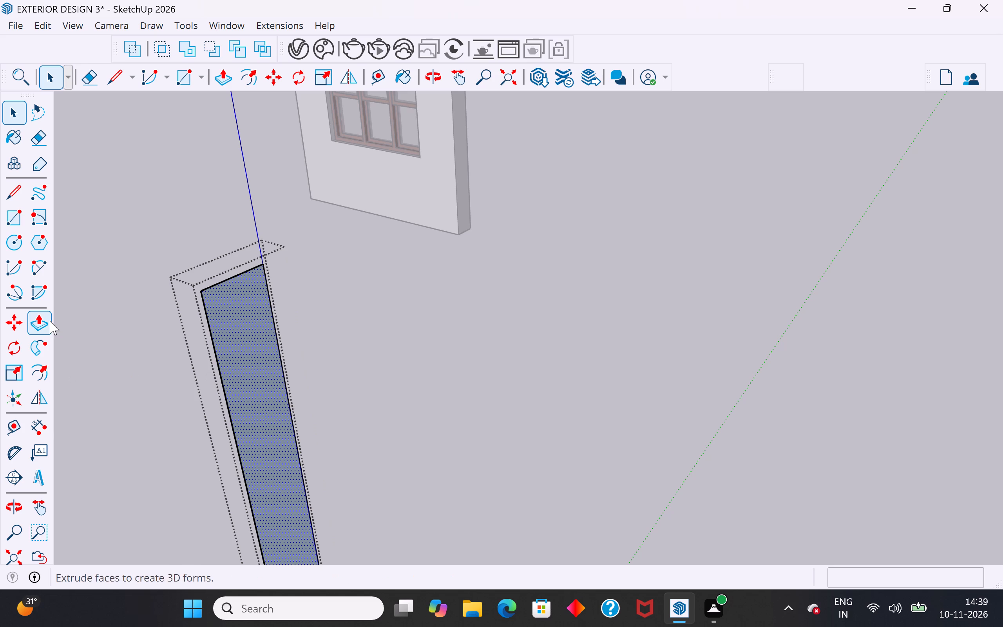
{"action": "left_click", "coordinate": [50, 321]}
{"action": "left_click", "coordinate": [34, 330]}
{"action": "left_click", "coordinate": [260, 348]}
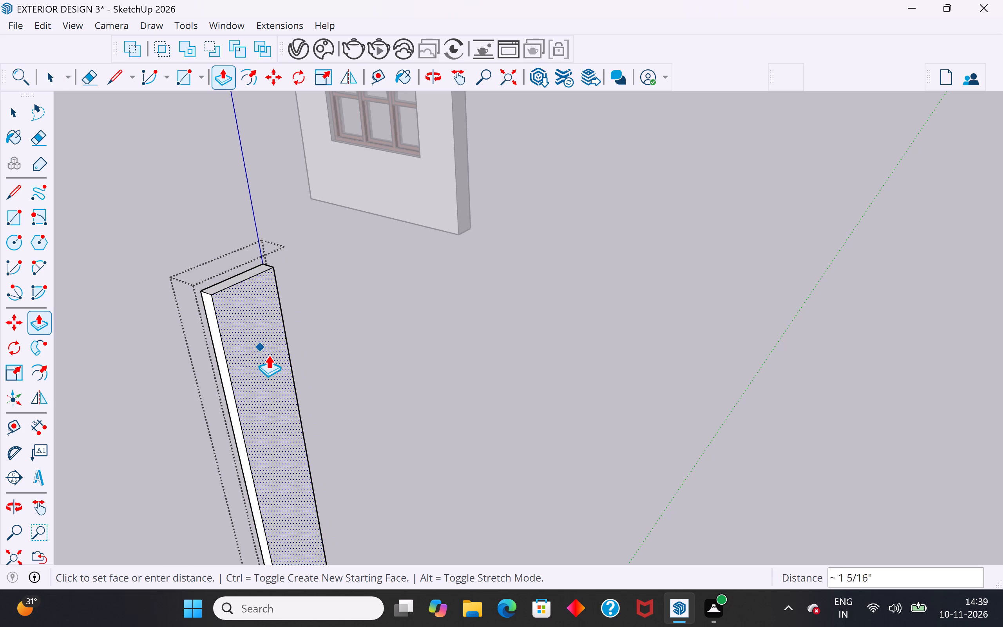
{"action": "left_click", "coordinate": [264, 355]}
Group all of the thickened strip's geometry inside its container and leave group editing.
{"action": "left_click", "coordinate": [25, 121]}
{"action": "triple_click", "coordinate": [238, 309]}
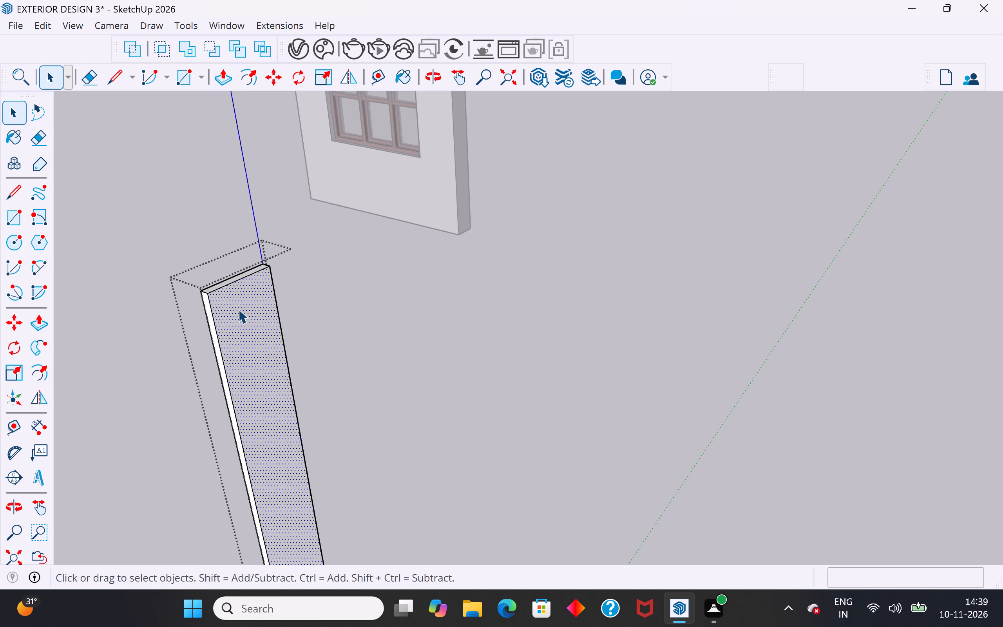
{"action": "right_click", "coordinate": [238, 309]}
{"action": "left_click", "coordinate": [290, 153]}
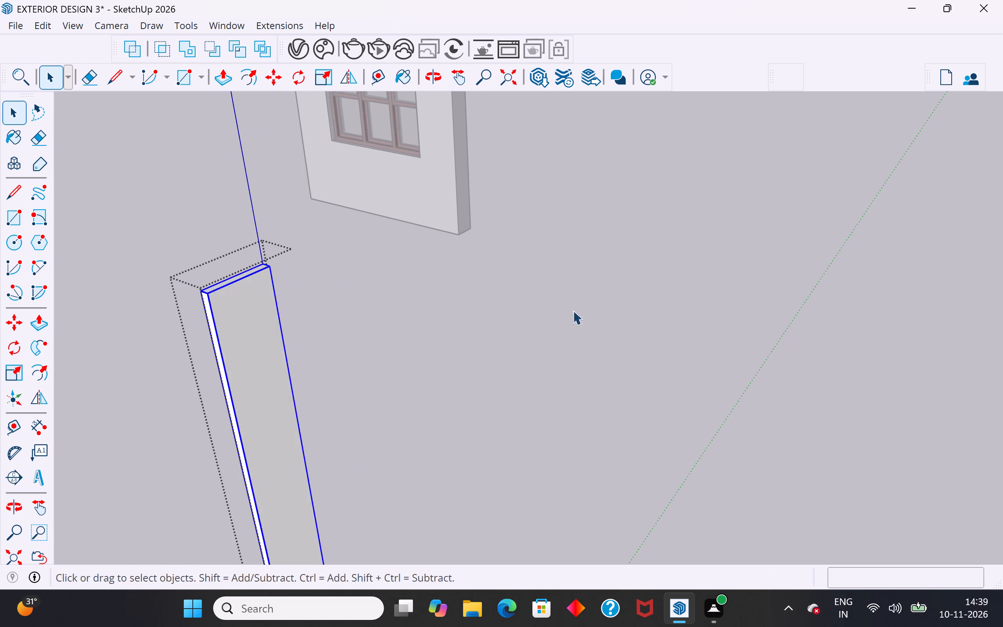
{"action": "scroll", "coordinate": [611, 334], "scroll_direction": "down", "scroll_amount": 10}
{"action": "middle_click_drag", "start_coordinate": [477, 408], "coordinate": [888, 409]}
{"action": "scroll", "coordinate": [503, 370], "scroll_direction": "down", "scroll_amount": 6}
{"action": "middle_click_drag", "start_coordinate": [529, 432], "coordinate": [646, 462]}
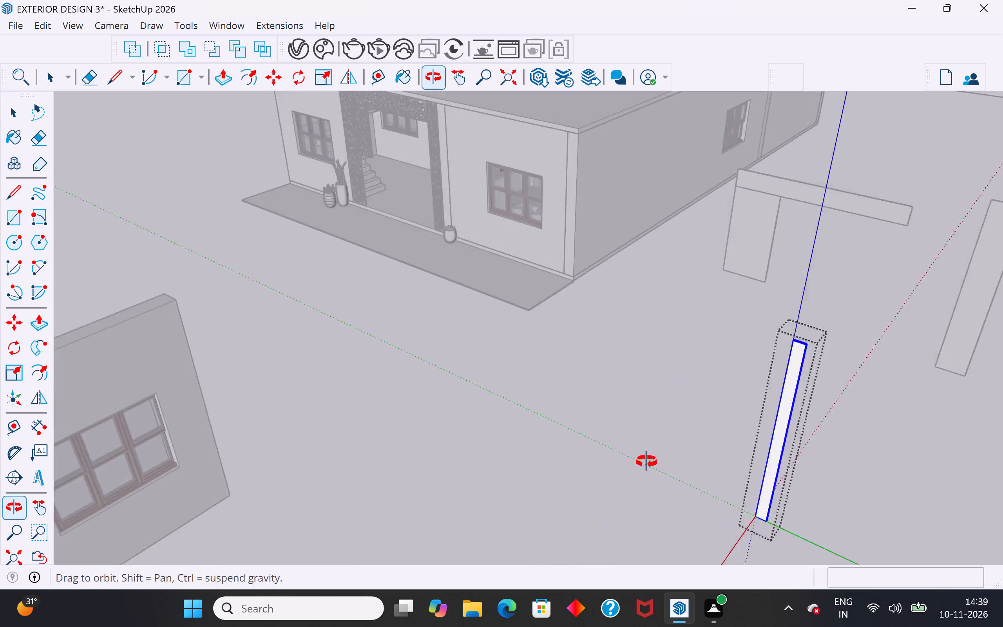
{"action": "middle_click_drag", "start_coordinate": [646, 462], "coordinate": [664, 462]}
{"action": "scroll", "coordinate": [391, 360], "scroll_direction": "down", "scroll_amount": 4}
{"action": "left_click", "coordinate": [677, 456]}
Copy the thin strip about 6 5/8" along the green axis, leaving a narrow gap beside the original.
{"action": "scroll", "coordinate": [453, 333], "scroll_direction": "down", "scroll_amount": 5}
{"action": "scroll", "coordinate": [739, 389], "scroll_direction": "up", "scroll_amount": 3}
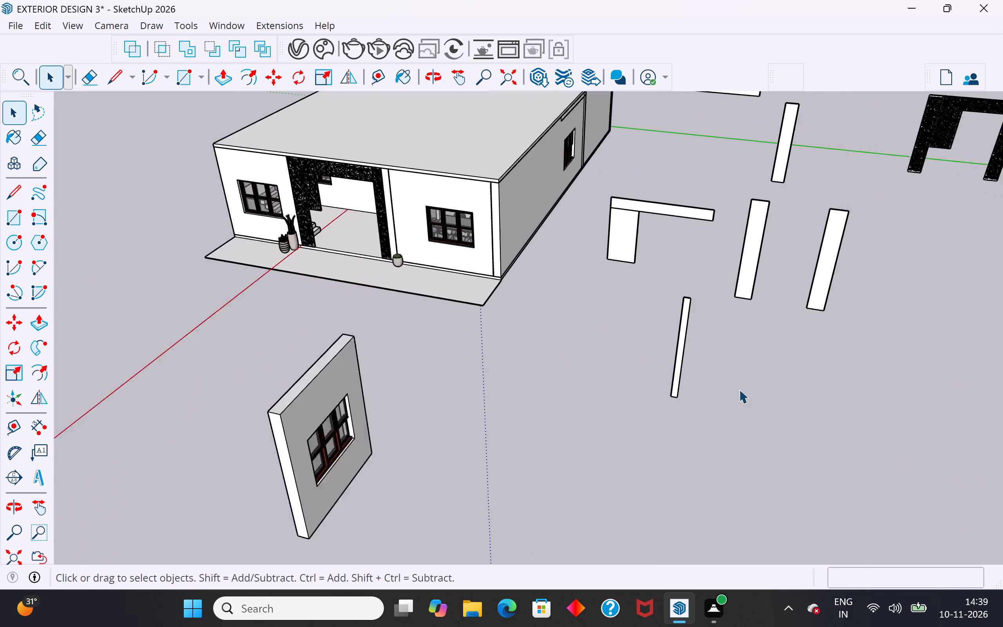
{"action": "scroll", "coordinate": [739, 389], "scroll_direction": "up", "scroll_amount": 5}
{"action": "left_click", "coordinate": [675, 378]}
{"action": "scroll", "coordinate": [675, 427], "scroll_direction": "up", "scroll_amount": 9}
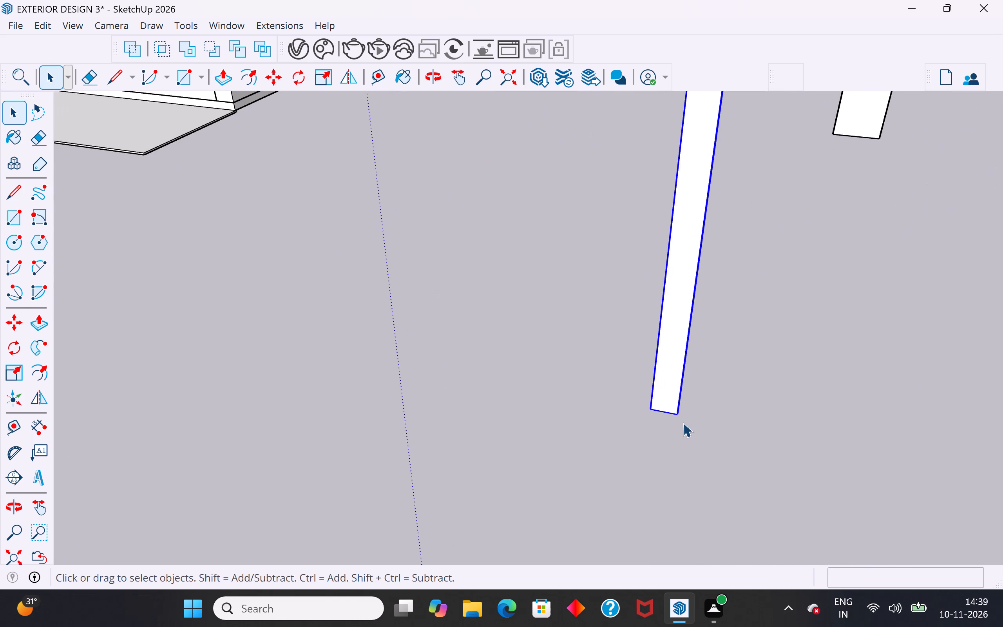
{"action": "key", "text": "m"}
{"action": "left_click", "coordinate": [678, 414], "text": "ctrl"}
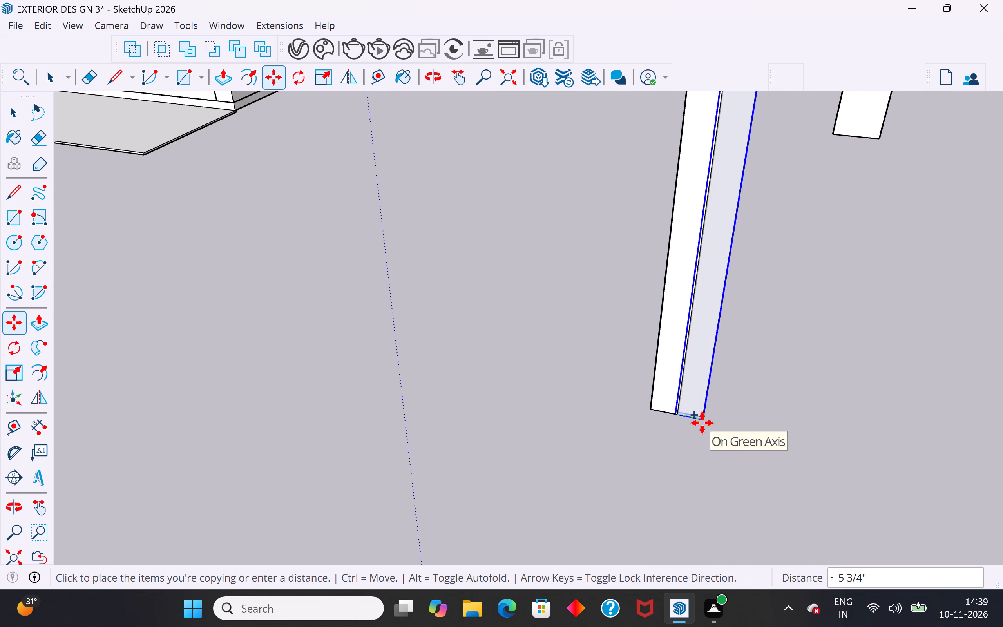
{"action": "left_click", "coordinate": [706, 423]}
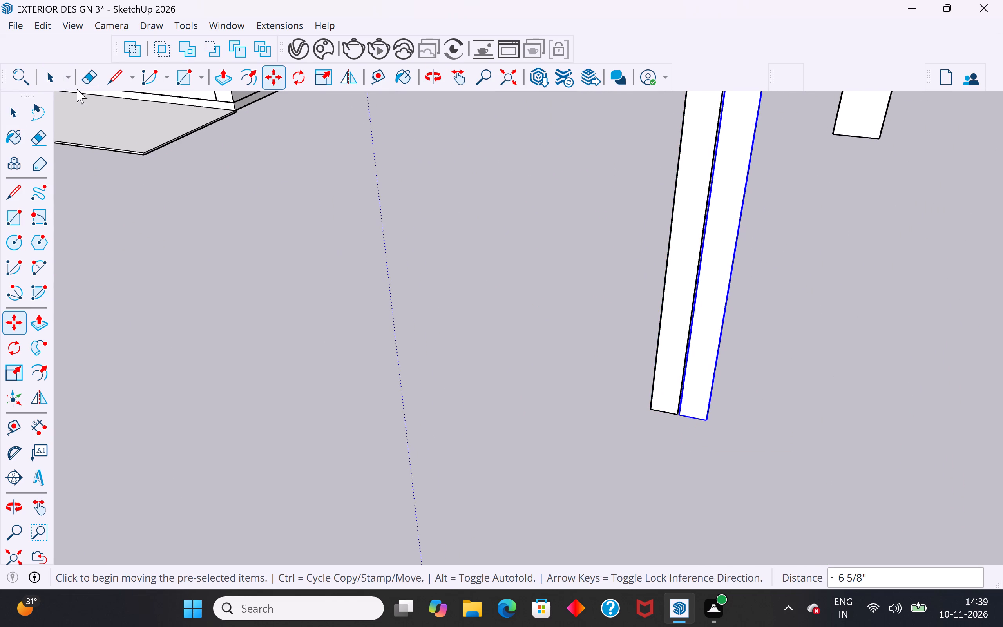
{"action": "left_click", "coordinate": [12, 119]}
{"action": "left_click", "coordinate": [432, 379]}
Open the original thin strip's group, select its geometry, and bring up the Default Tray with the material settings.
{"action": "scroll", "coordinate": [501, 397], "scroll_direction": "down", "scroll_amount": 6}
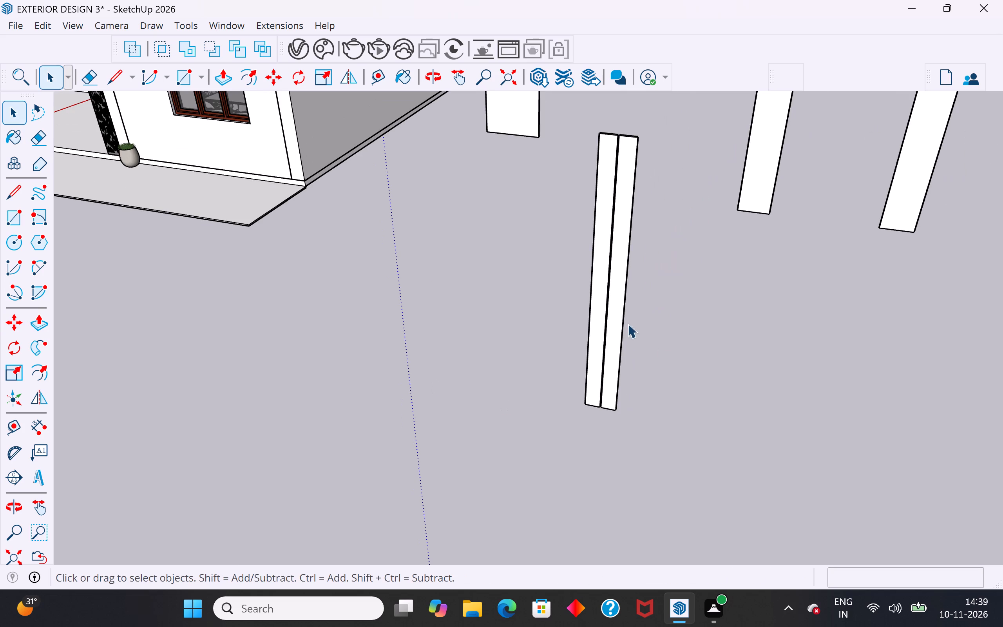
{"action": "left_click", "coordinate": [610, 225]}
{"action": "triple_click", "coordinate": [596, 216]}
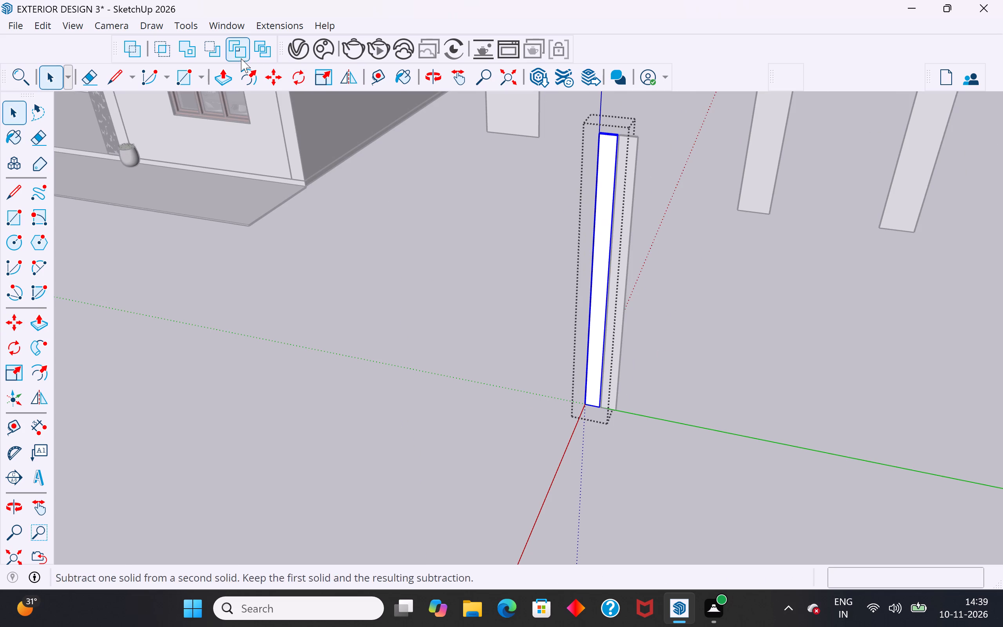
{"action": "left_click", "coordinate": [234, 22]}
{"action": "left_click", "coordinate": [266, 51]}
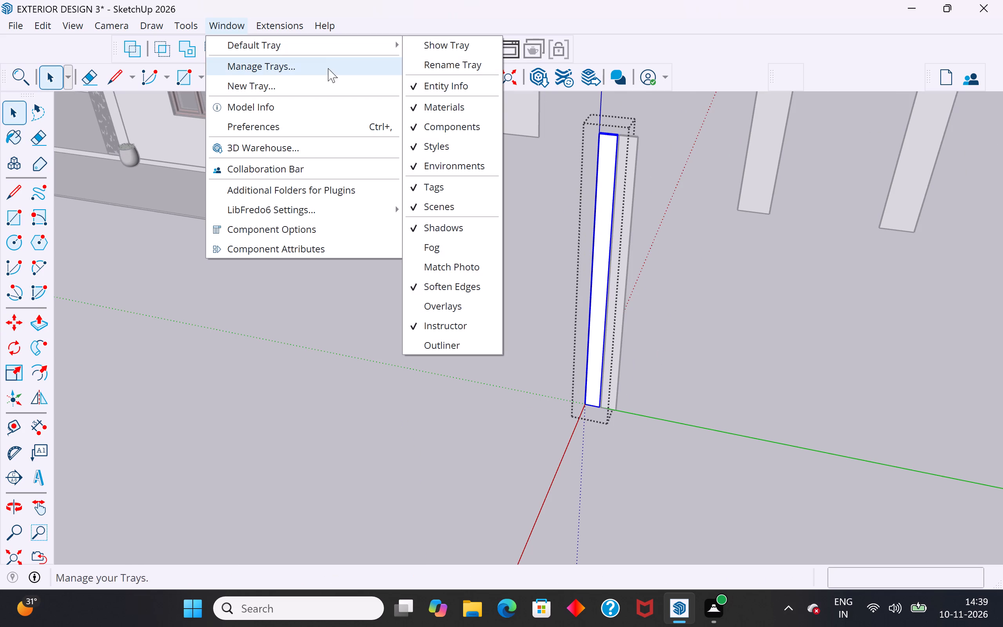
{"action": "left_click", "coordinate": [458, 45]}
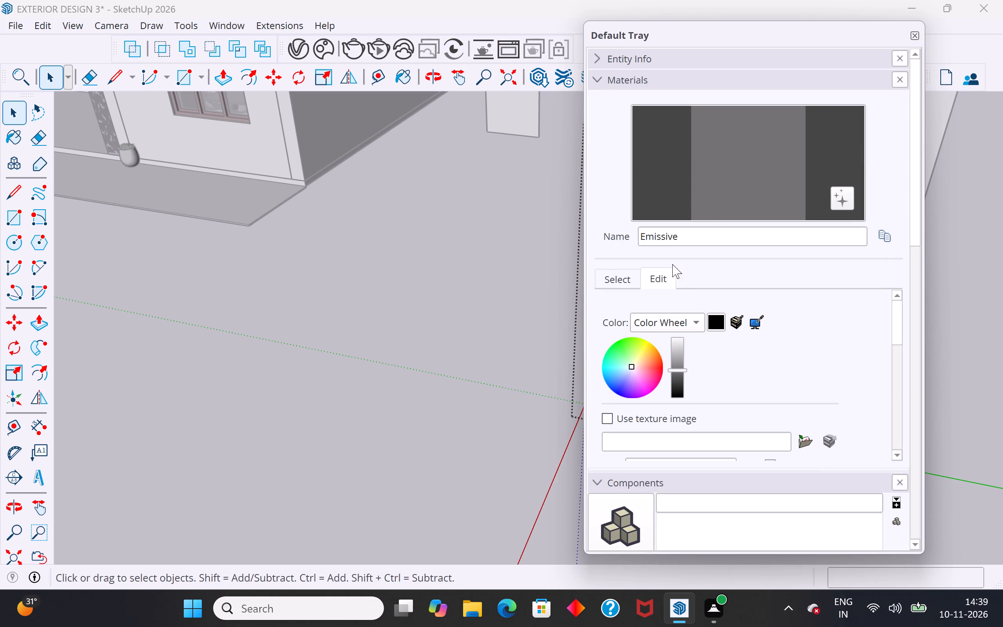
Duplicate the Emissive material as a new material named 1 and give it a medium green colour.
{"action": "scroll", "coordinate": [829, 330], "scroll_direction": "up", "scroll_amount": 6}
{"action": "left_click", "coordinate": [885, 241]}
{"action": "scroll", "coordinate": [503, 278], "scroll_direction": "up", "scroll_amount": 3}
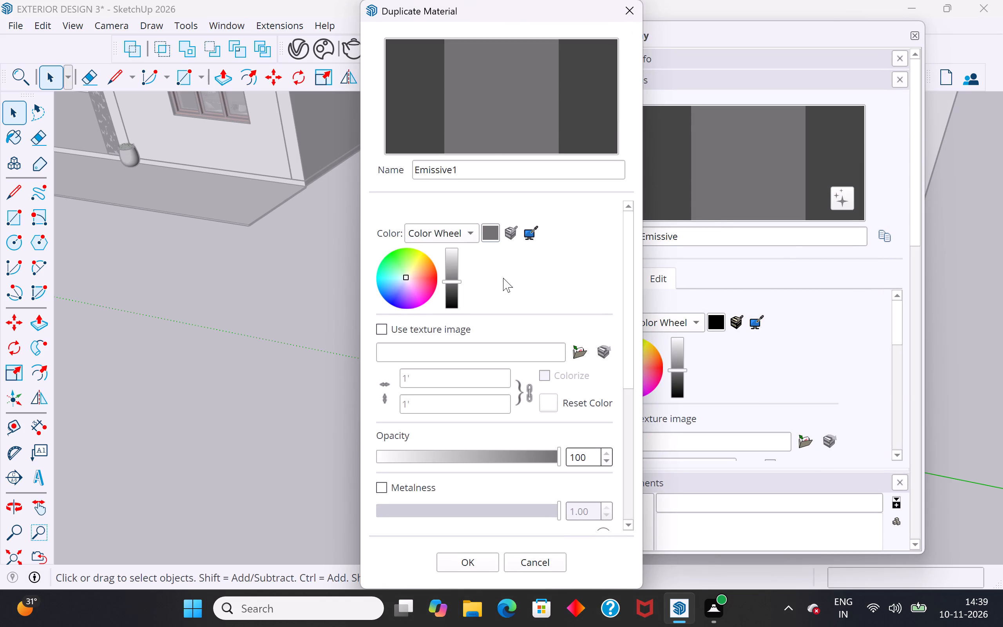
{"action": "left_click", "coordinate": [492, 166]}
{"action": "key", "text": "BackSpace"}
{"action": "key", "text": "BackSpace"}
{"action": "key", "text": "BackSpace"}
{"action": "key", "text": "BackSpace"}
{"action": "key", "text": "BackSpace"}
{"action": "key", "text": "BackSpace"}
{"action": "key", "text": "BackSpace"}
{"action": "key", "text": "BackSpace"}
{"action": "key", "text": "BackSpace"}
{"action": "key", "text": "BackSpace"}
{"action": "key", "text": "BackSpace"}
{"action": "key", "text": "BackSpace"}
{"action": "key", "text": "BackSpace"}
{"action": "key", "text": "BackSpace"}
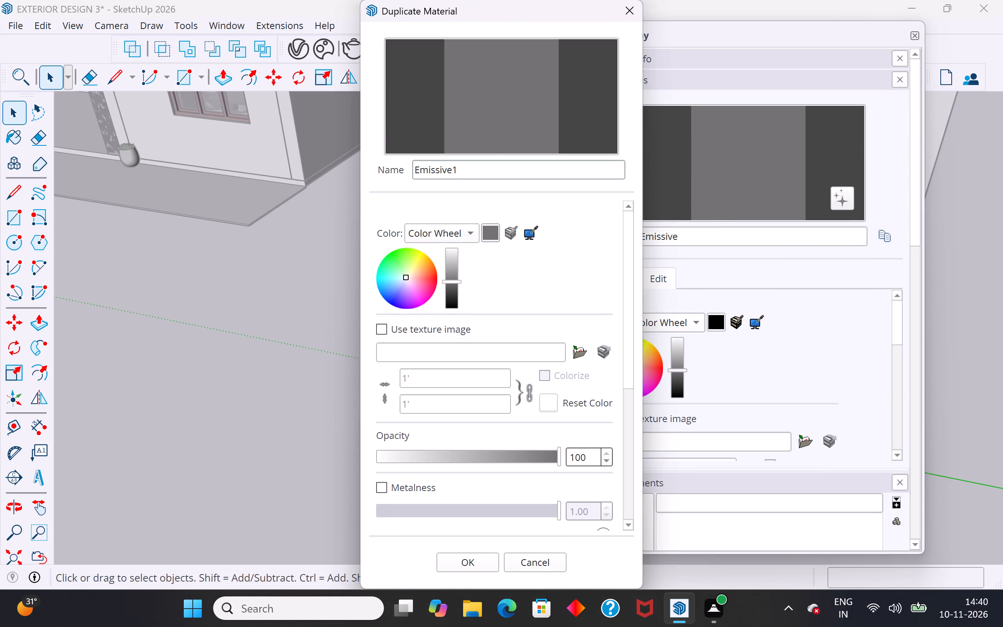
{"action": "key", "text": "1"}
{"action": "left_click", "coordinate": [539, 264]}
{"action": "left_click", "coordinate": [411, 257]}
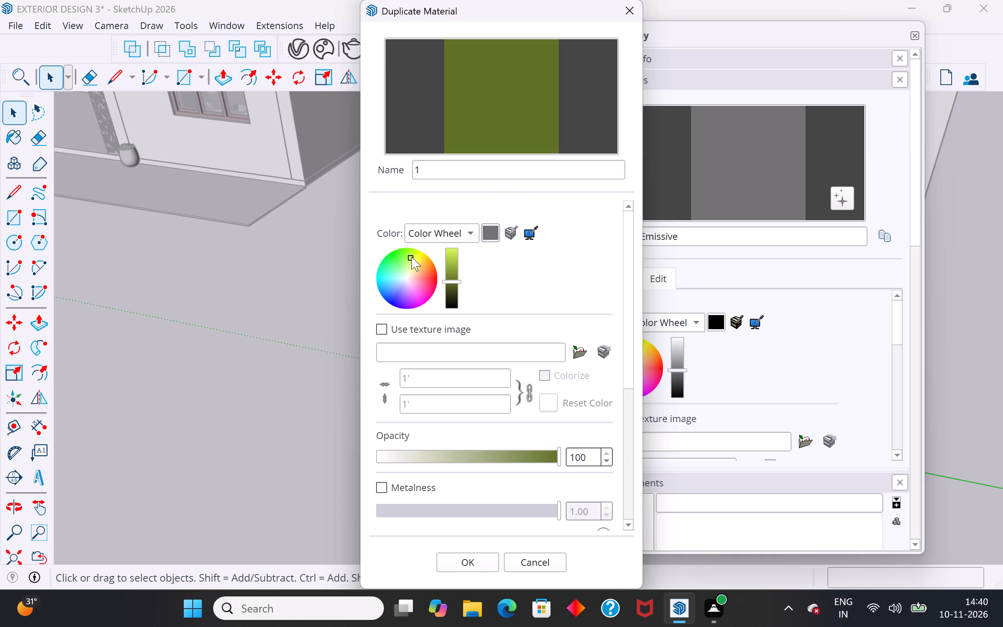
{"action": "left_click", "coordinate": [396, 265]}
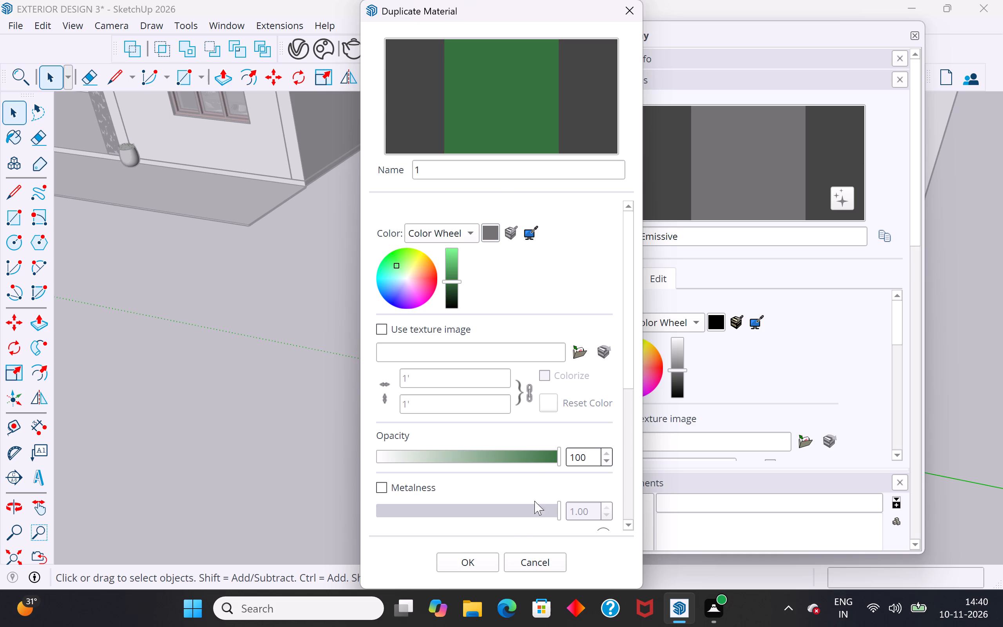
{"action": "left_click", "coordinate": [474, 563]}
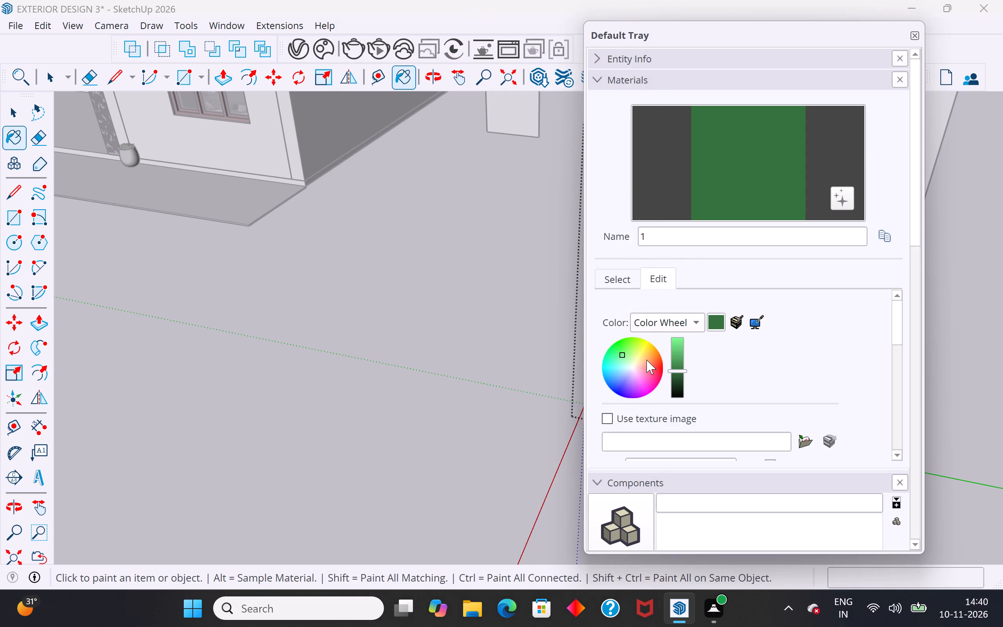
Paint the original strip's selected geometry with green material 1 and leave group editing.
{"action": "scroll", "coordinate": [538, 458], "scroll_direction": "down", "scroll_amount": 14}
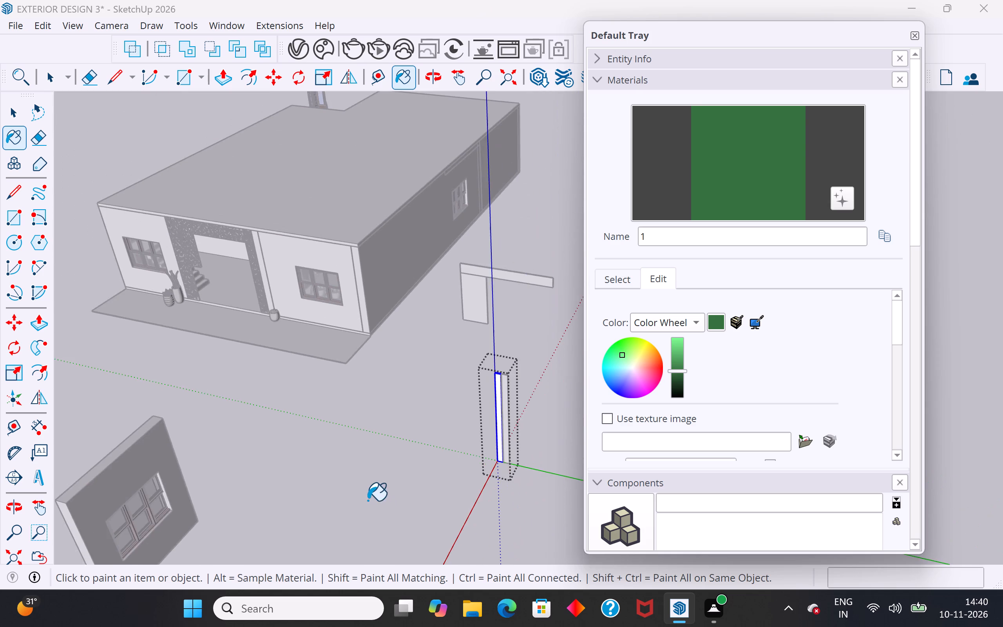
{"action": "middle_click_drag", "start_coordinate": [408, 509], "coordinate": [456, 511]}
{"action": "scroll", "coordinate": [330, 349], "scroll_direction": "down", "scroll_amount": 5}
{"action": "middle_click_drag", "start_coordinate": [483, 486], "coordinate": [573, 466]}
{"action": "scroll", "coordinate": [559, 372], "scroll_direction": "up", "scroll_amount": 13}
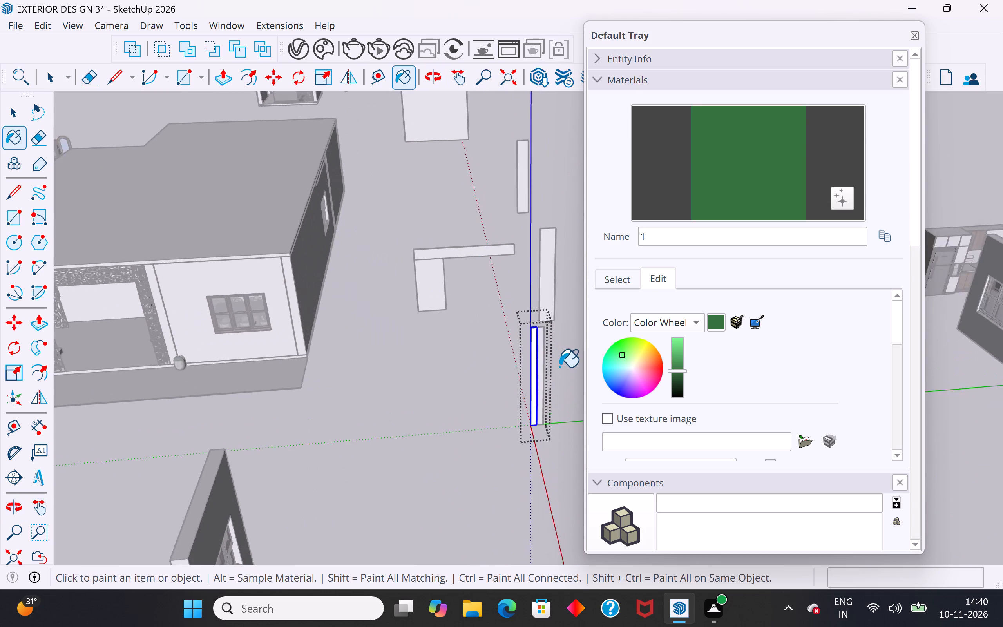
{"action": "scroll", "coordinate": [559, 367], "scroll_direction": "up", "scroll_amount": 19}
{"action": "left_click", "coordinate": [450, 293]}
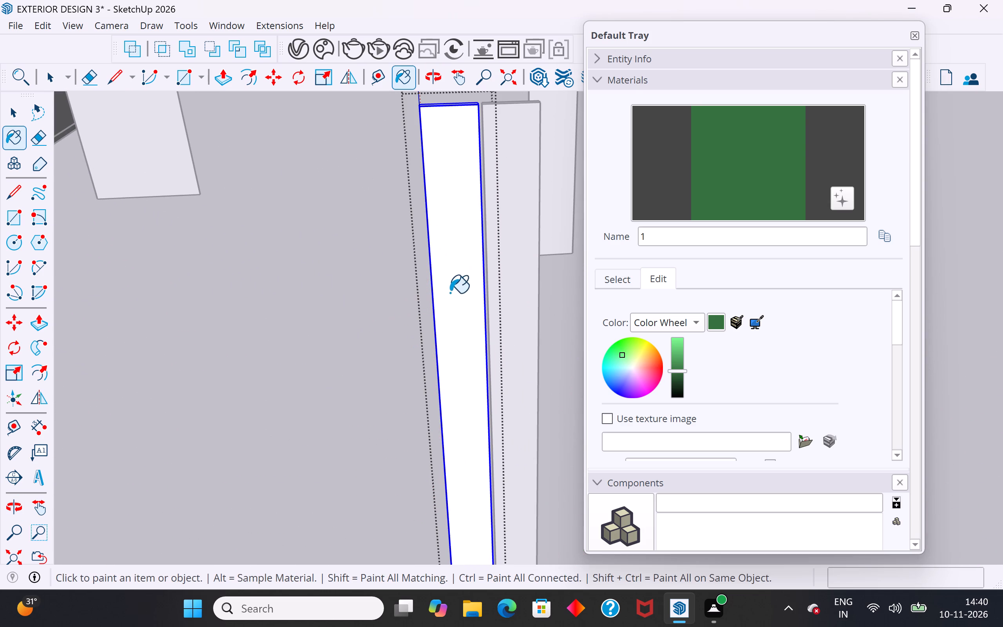
{"action": "left_click", "coordinate": [14, 110]}
{"action": "left_click", "coordinate": [223, 357]}
Select the copied white strip and duplicate material 1 as a material named 3 with a dark orange-brown colour.
{"action": "scroll", "coordinate": [321, 305], "scroll_direction": "down", "scroll_amount": 3}
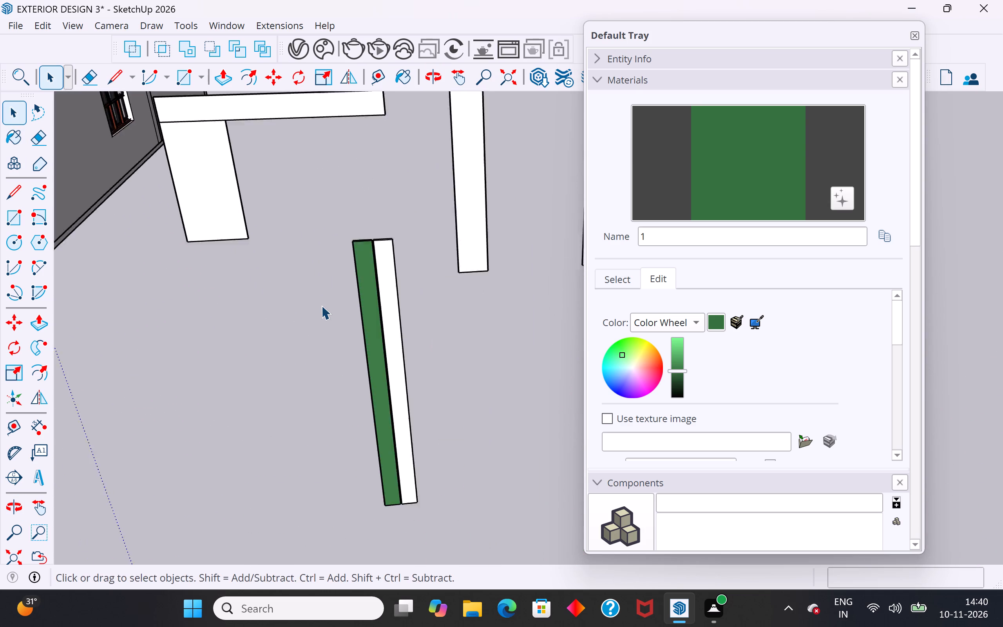
{"action": "scroll", "coordinate": [321, 305], "scroll_direction": "down", "scroll_amount": 8}
{"action": "scroll", "coordinate": [383, 399], "scroll_direction": "up", "scroll_amount": 3}
{"action": "middle_click_drag", "start_coordinate": [365, 391], "coordinate": [397, 337]}
{"action": "scroll", "coordinate": [396, 335], "scroll_direction": "up", "scroll_amount": 4}
{"action": "left_click", "coordinate": [418, 275]}
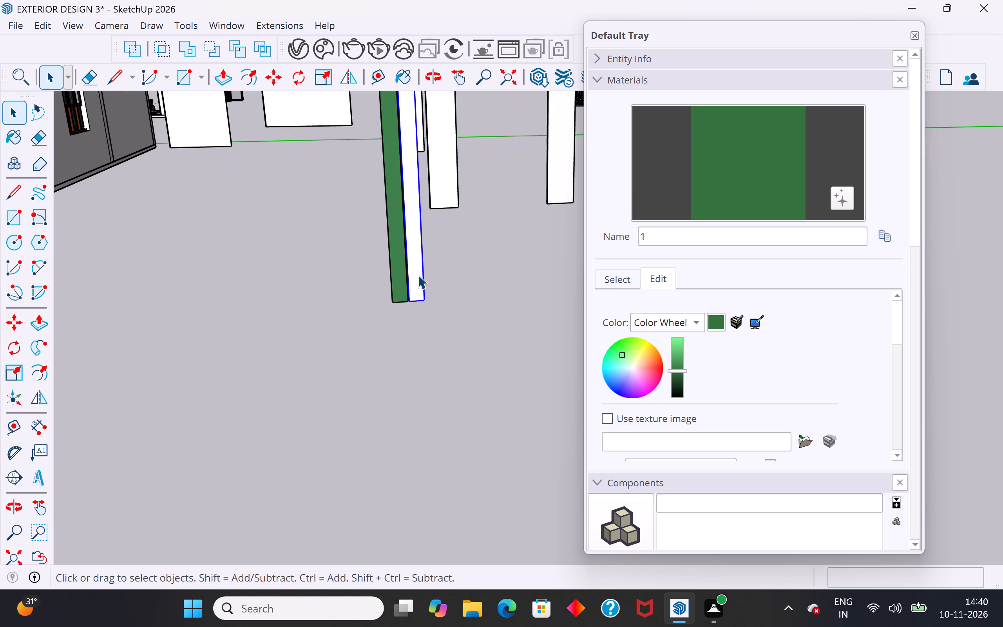
{"action": "left_click", "coordinate": [886, 236]}
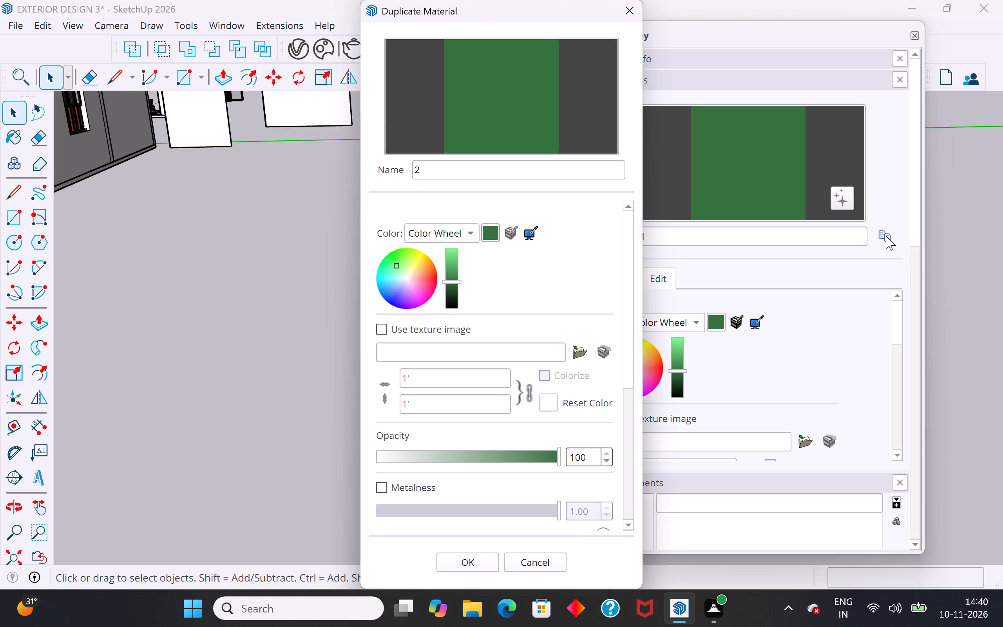
{"action": "left_click", "coordinate": [459, 171]}
{"action": "key", "text": "BackSpace"}
{"action": "key", "text": "3"}
{"action": "left_click", "coordinate": [431, 263]}
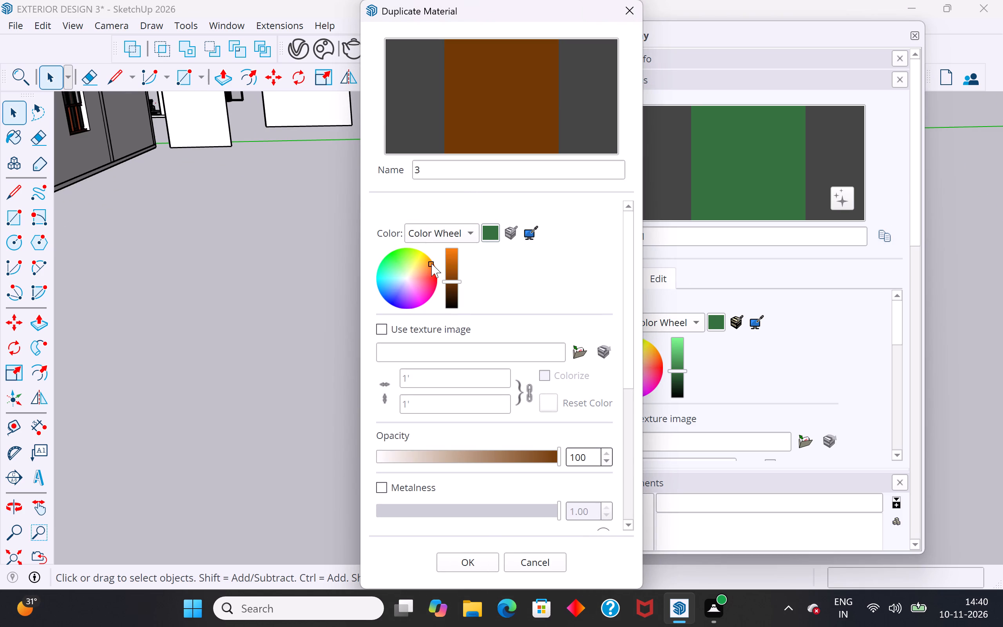
{"action": "left_click", "coordinate": [478, 564]}
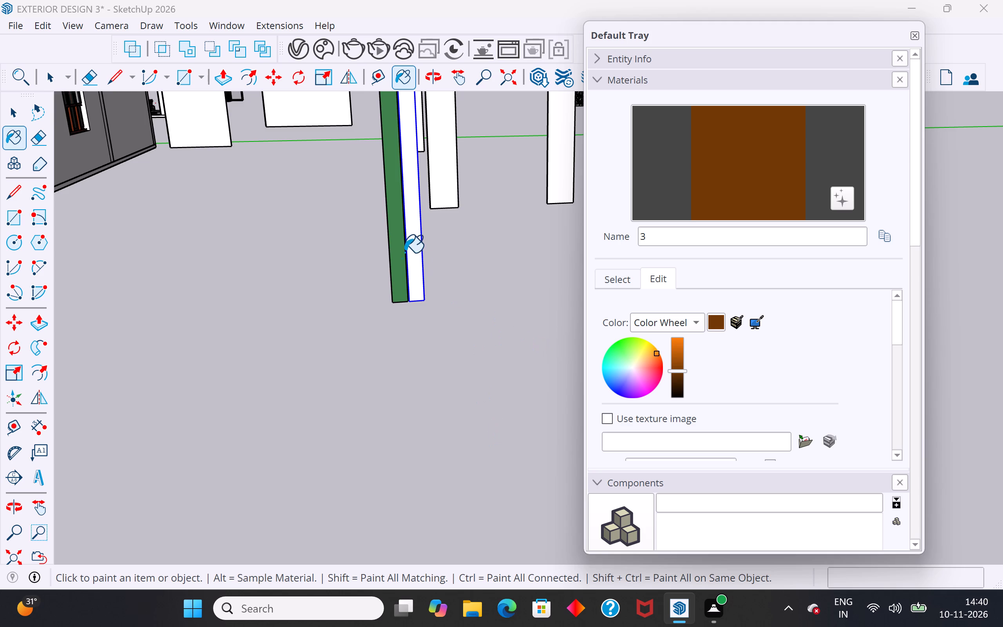
Paint the copied strip with brown material 3 and clear the selection.
{"action": "scroll", "coordinate": [407, 250], "scroll_direction": "up", "scroll_amount": 7}
{"action": "left_click", "coordinate": [422, 249]}
{"action": "left_click", "coordinate": [22, 116]}
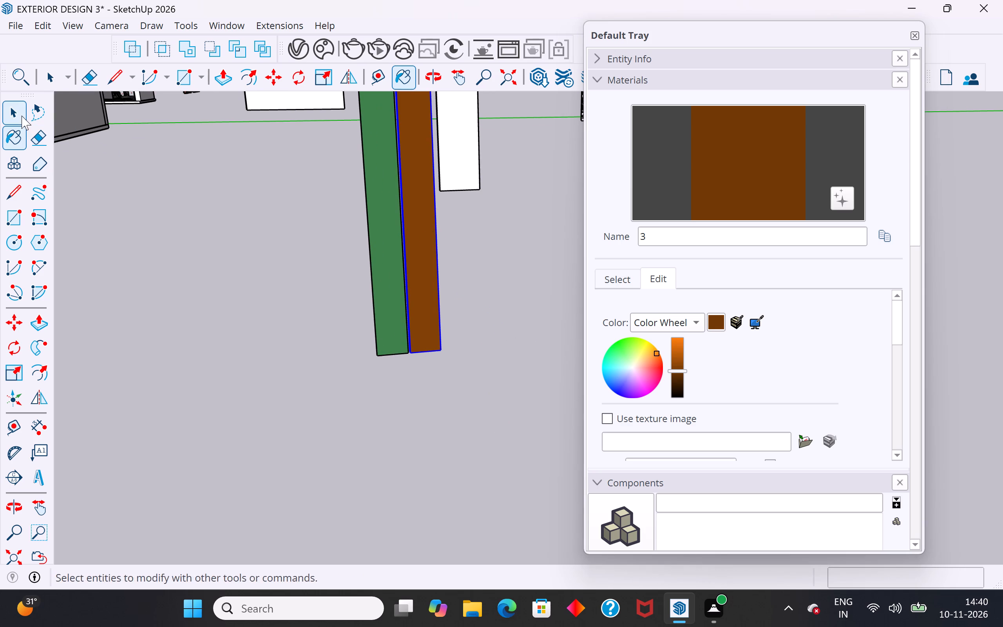
{"action": "left_click", "coordinate": [206, 342]}
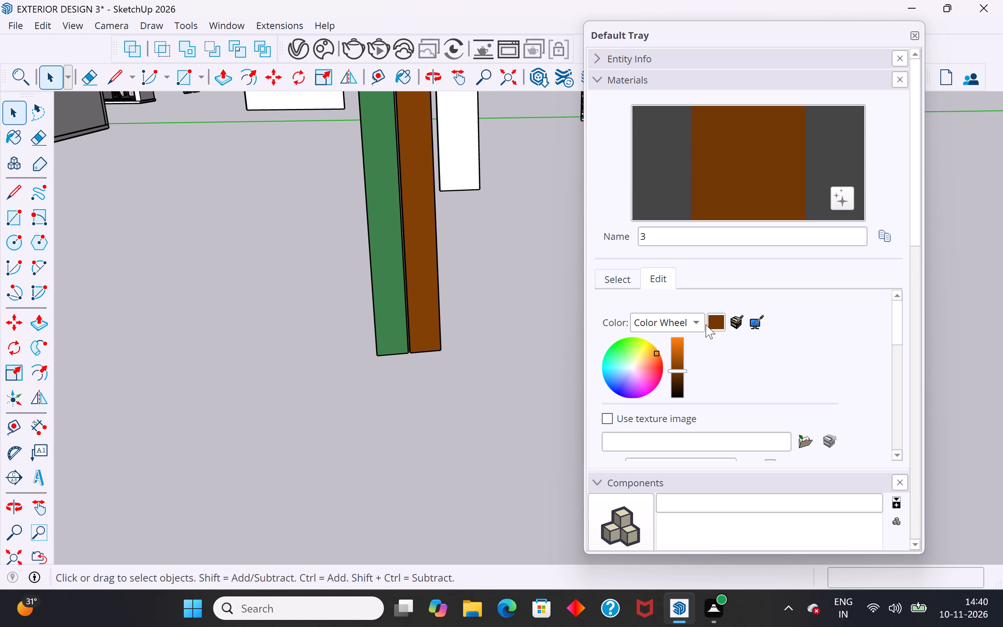
Rename the brown material as 2.
{"action": "left_click", "coordinate": [618, 285]}
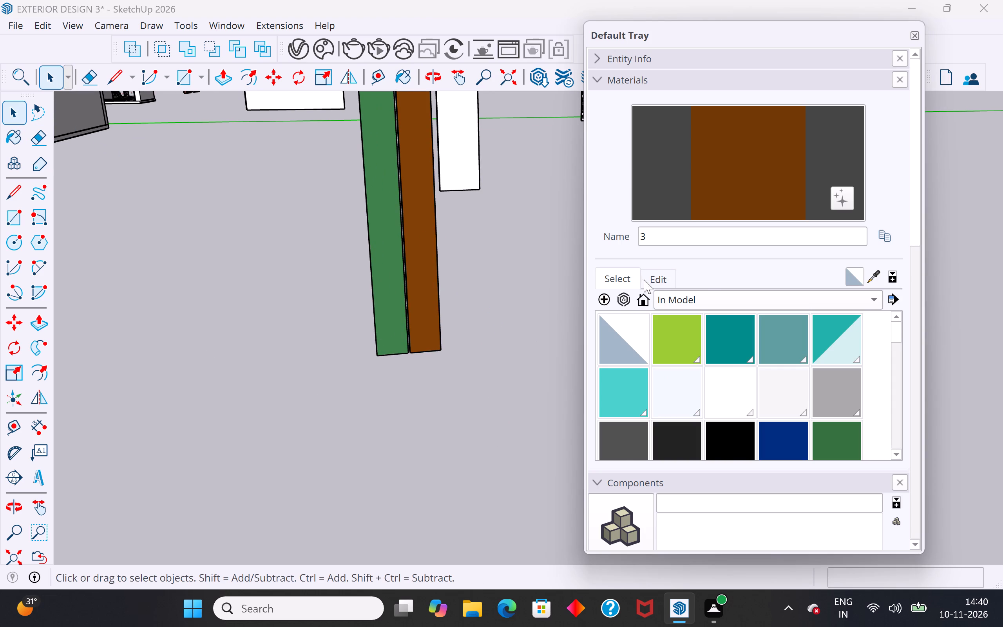
{"action": "left_click", "coordinate": [656, 279]}
{"action": "left_click_drag", "start_coordinate": [746, 246], "coordinate": [732, 265]}
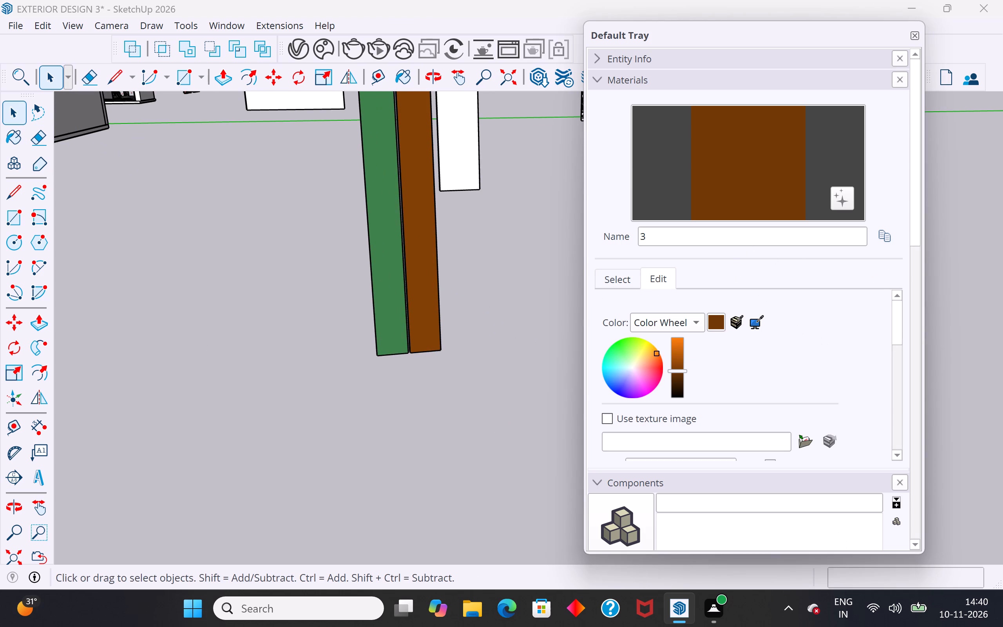
{"action": "left_click", "coordinate": [706, 242]}
{"action": "key", "text": "BackSpace"}
{"action": "key", "text": "2"}
{"action": "key", "text": "Return"}
{"action": "scroll", "coordinate": [630, 362], "scroll_direction": "down", "scroll_amount": 2}
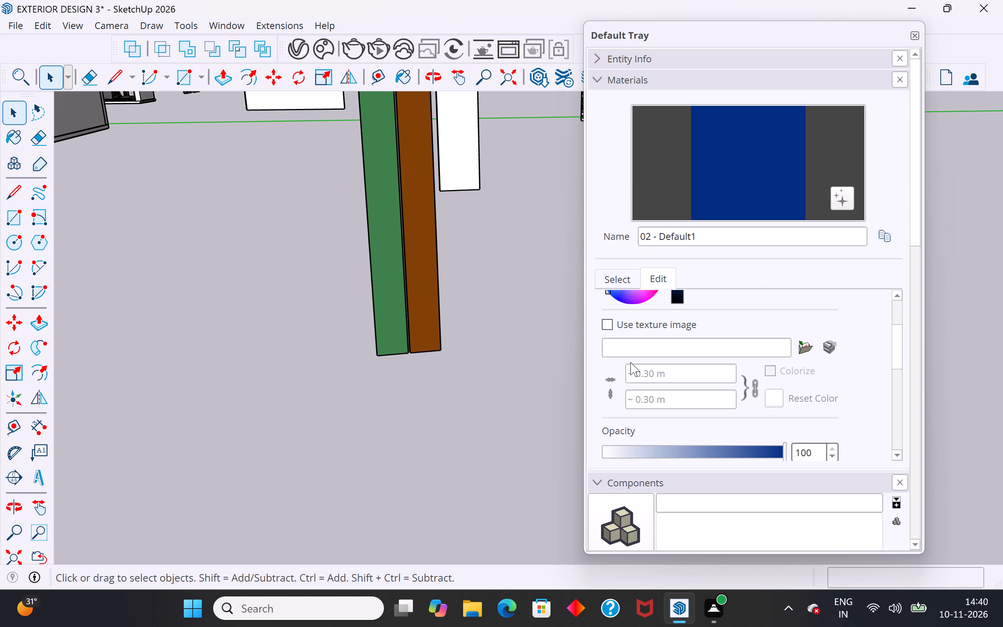
{"action": "scroll", "coordinate": [630, 362], "scroll_direction": "up", "scroll_amount": 5}
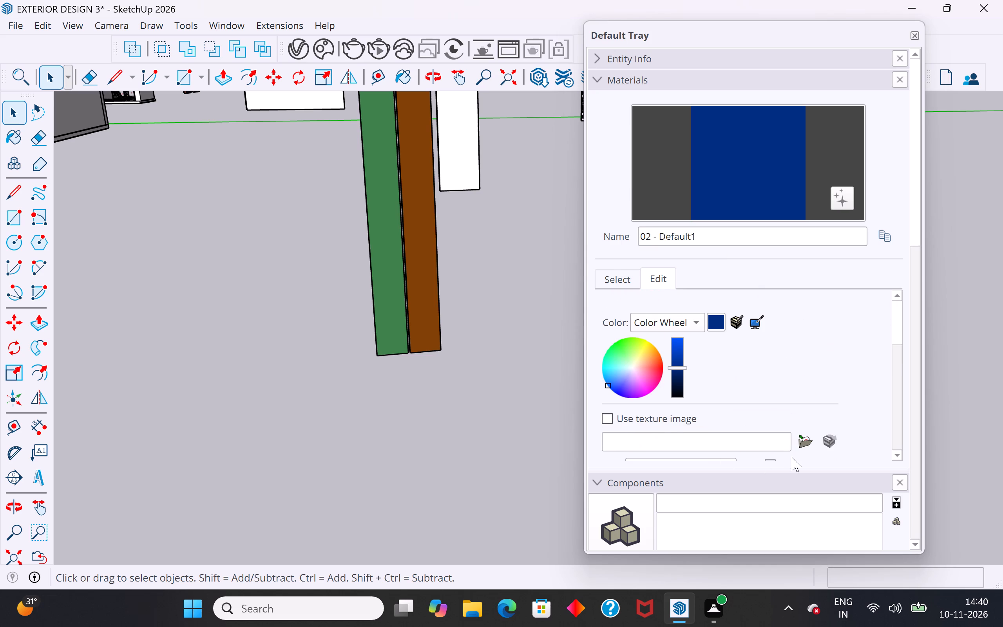
{"action": "left_click", "coordinate": [212, 204]}
Look through the images in the sketch up reference folder for a texture for the green strip.
{"action": "left_click", "coordinate": [394, 249]}
{"action": "triple_click", "coordinate": [394, 249]}
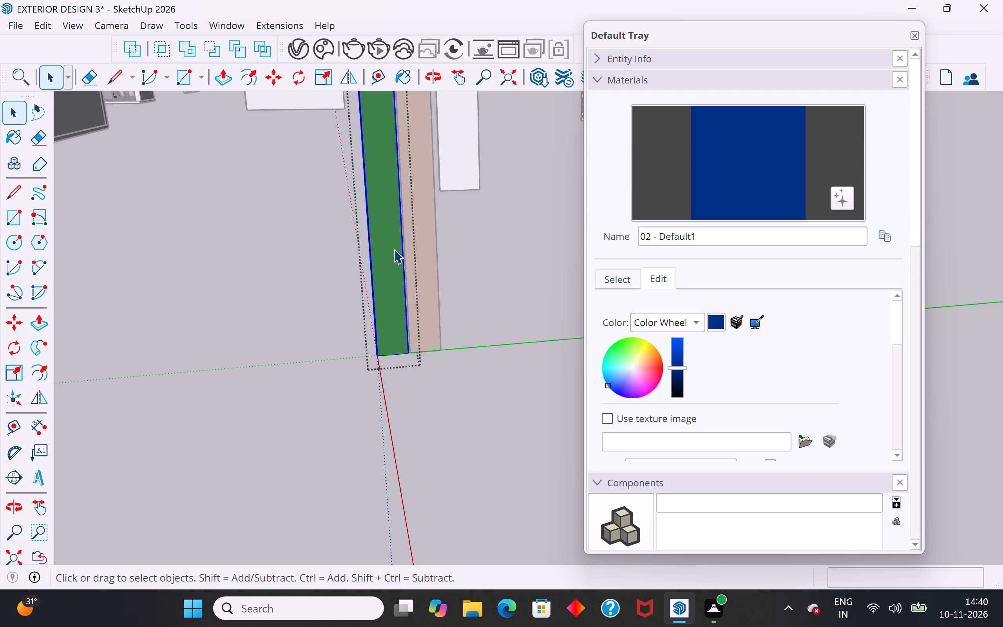
{"action": "left_click", "coordinate": [394, 249]}
{"action": "double_click", "coordinate": [394, 249]}
{"action": "left_click", "coordinate": [805, 438]}
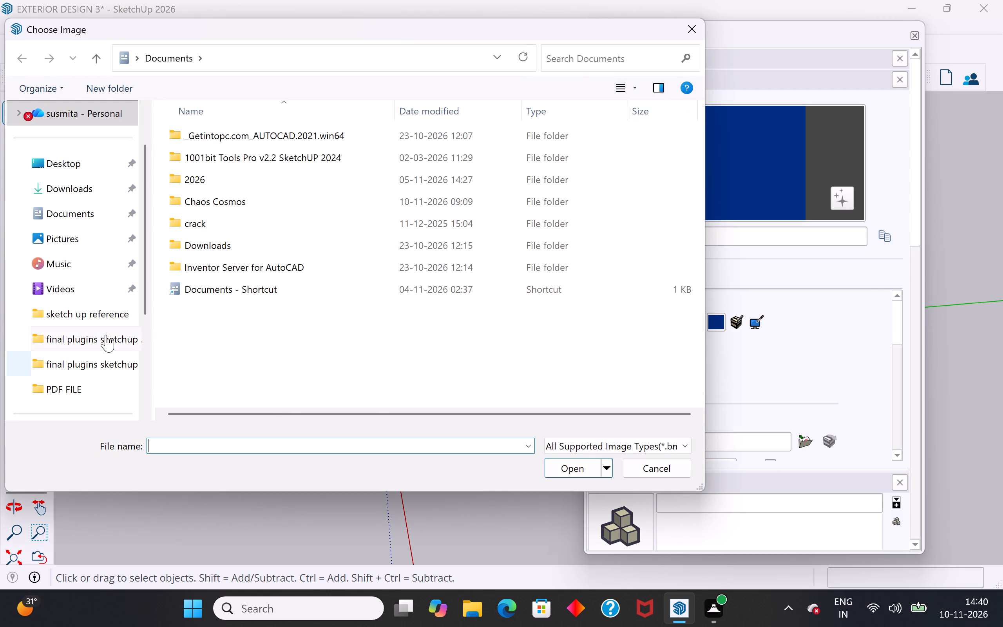
{"action": "left_click", "coordinate": [112, 308]}
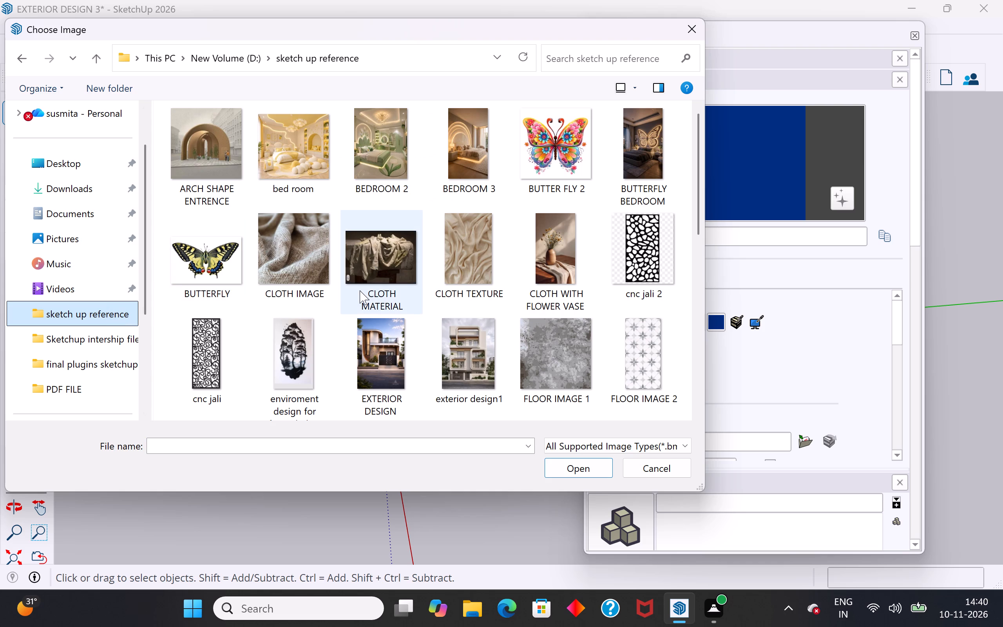
{"action": "scroll", "coordinate": [360, 290], "scroll_direction": "down", "scroll_amount": 9}
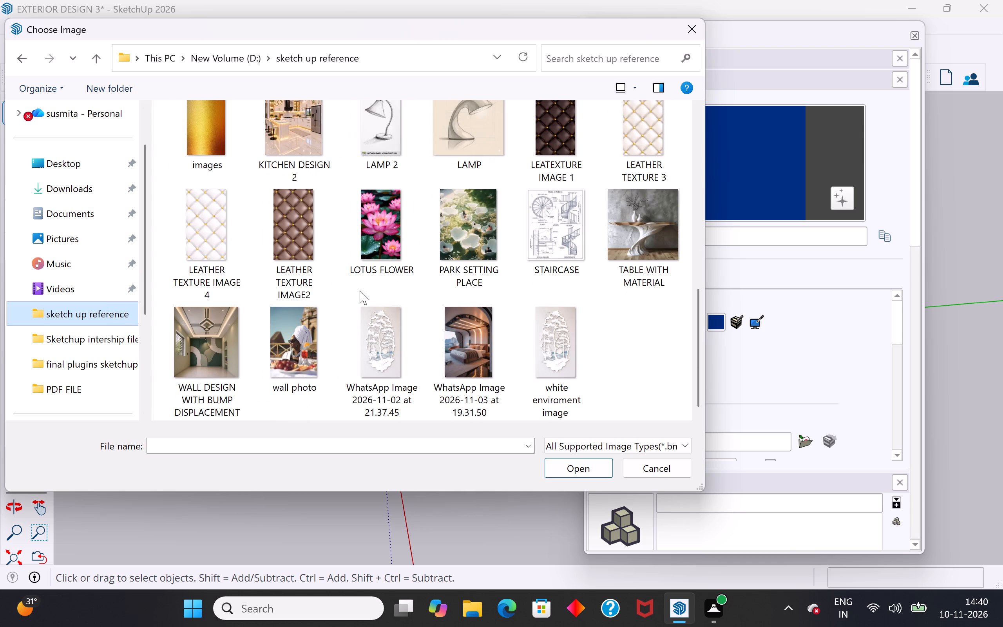
{"action": "scroll", "coordinate": [360, 290], "scroll_direction": "up", "scroll_amount": 6}
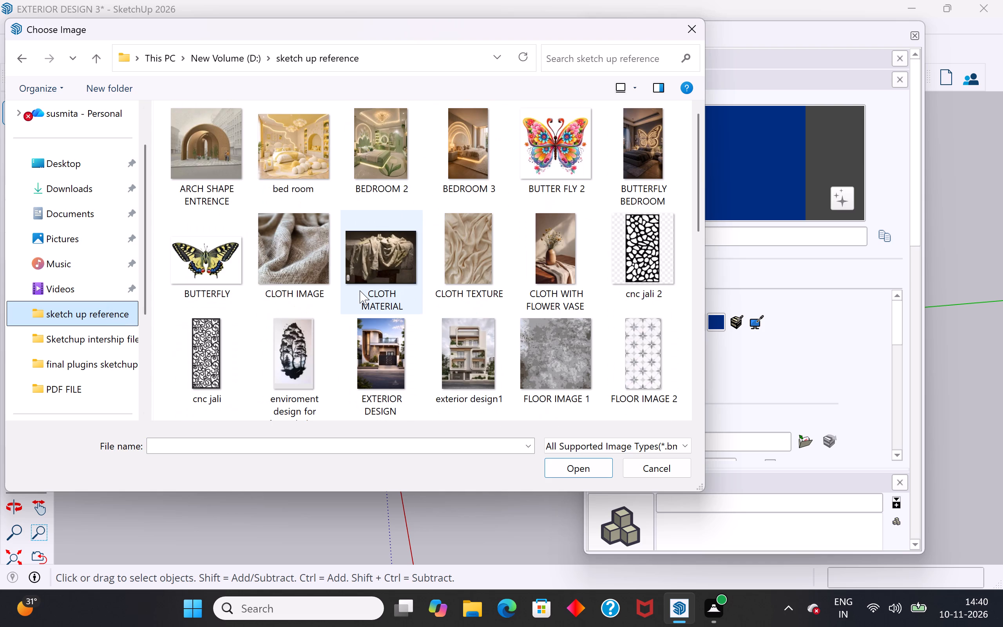
{"action": "scroll", "coordinate": [360, 290], "scroll_direction": "up", "scroll_amount": 2}
{"action": "scroll", "coordinate": [360, 290], "scroll_direction": "down", "scroll_amount": 3}
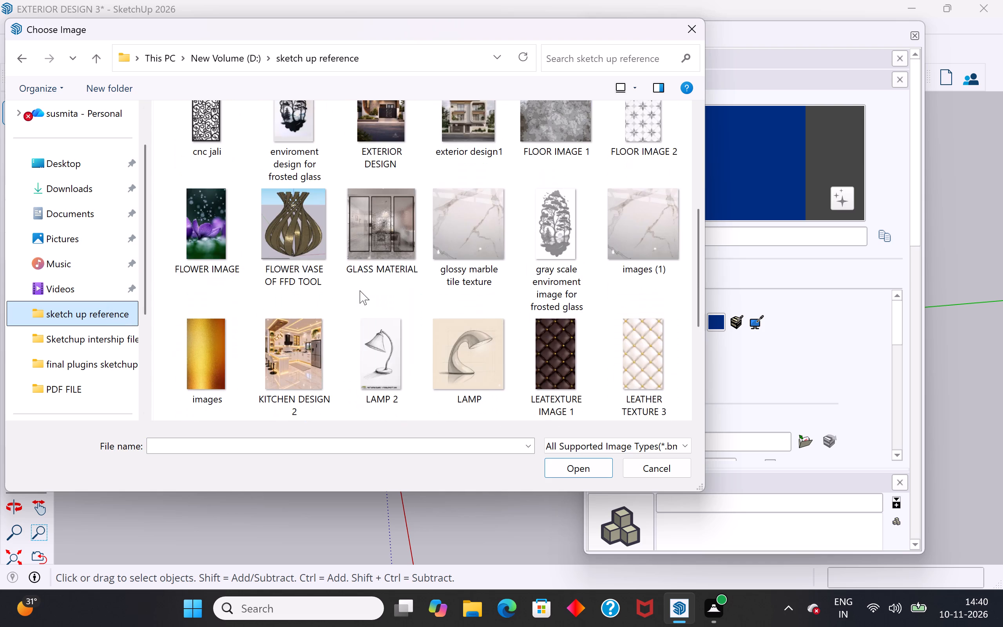
{"action": "scroll", "coordinate": [360, 290], "scroll_direction": "down", "scroll_amount": 4}
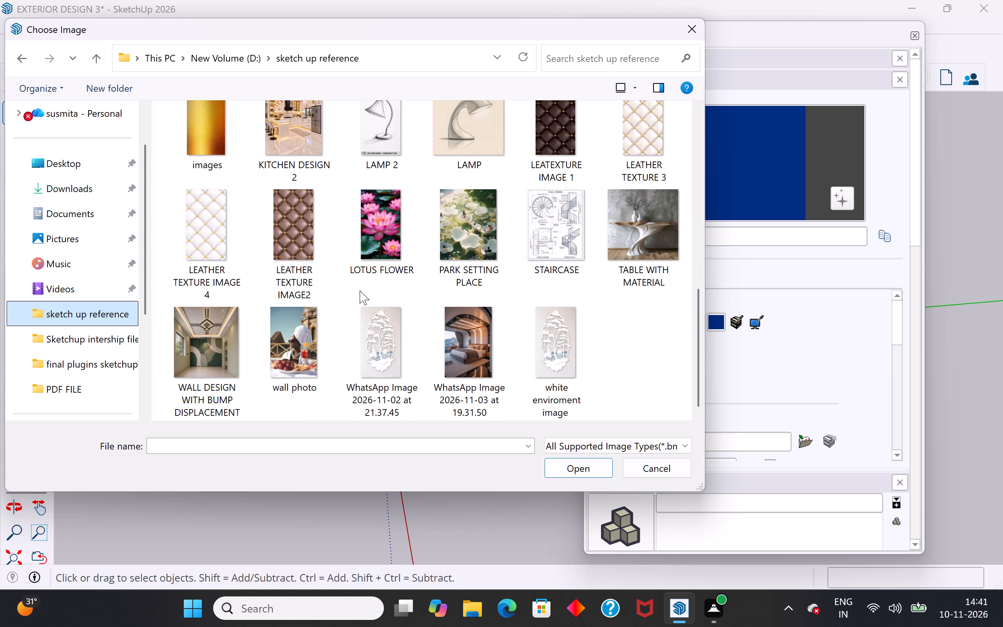
{"action": "scroll", "coordinate": [546, 360], "scroll_direction": "up", "scroll_amount": 1}
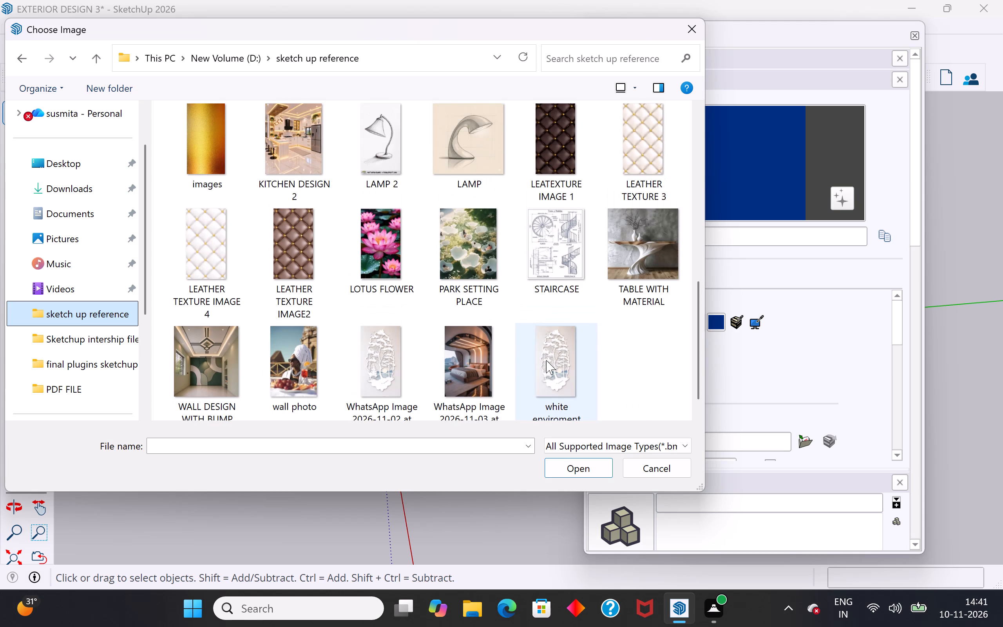
{"action": "scroll", "coordinate": [546, 360], "scroll_direction": "up", "scroll_amount": 3}
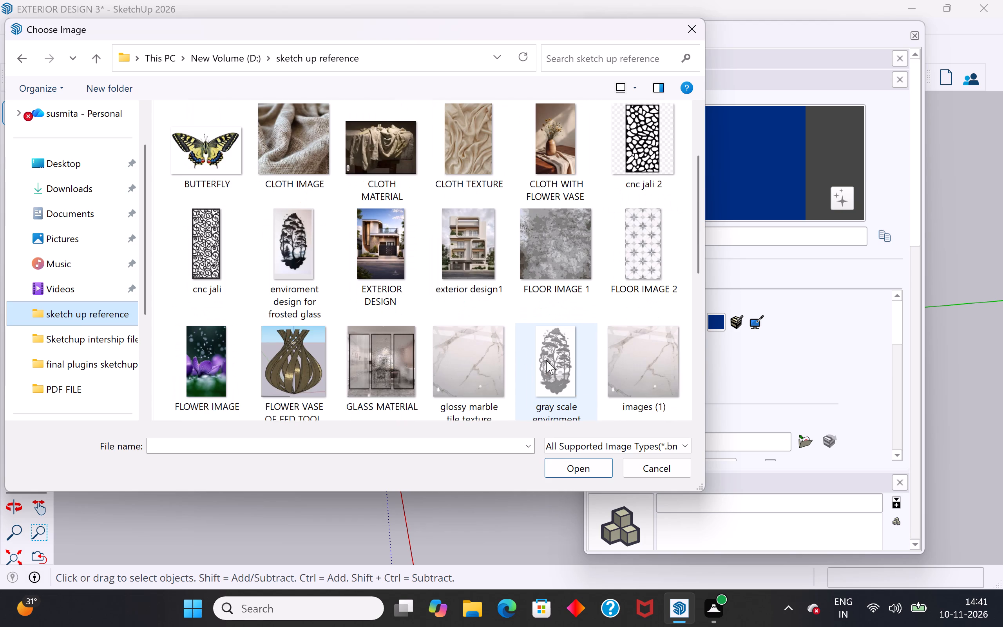
{"action": "scroll", "coordinate": [546, 360], "scroll_direction": "up", "scroll_amount": 4}
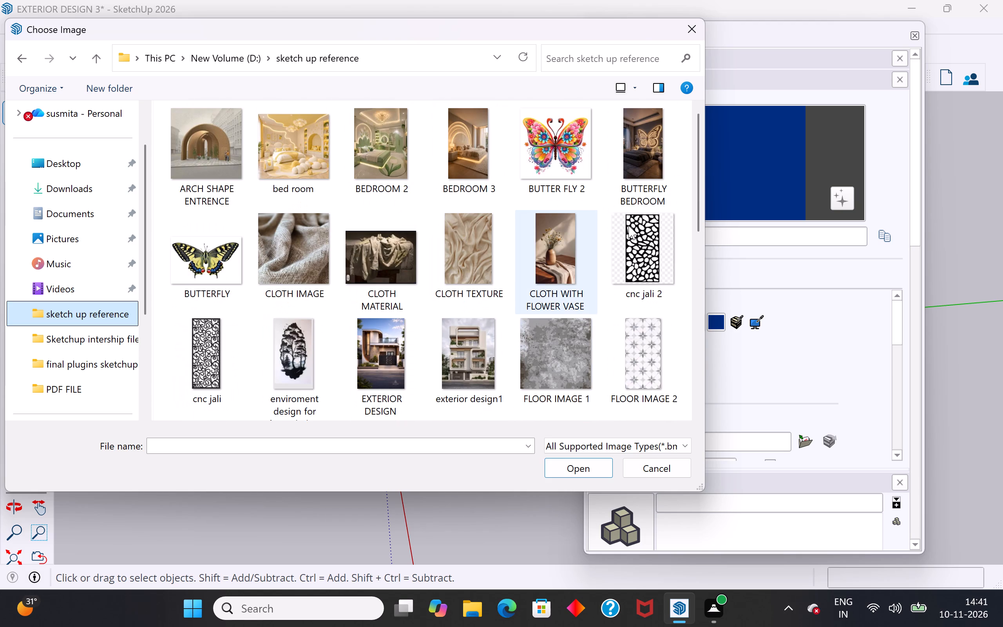
{"action": "left_click", "coordinate": [690, 26]}
{"action": "left_click", "coordinate": [954, 214]}
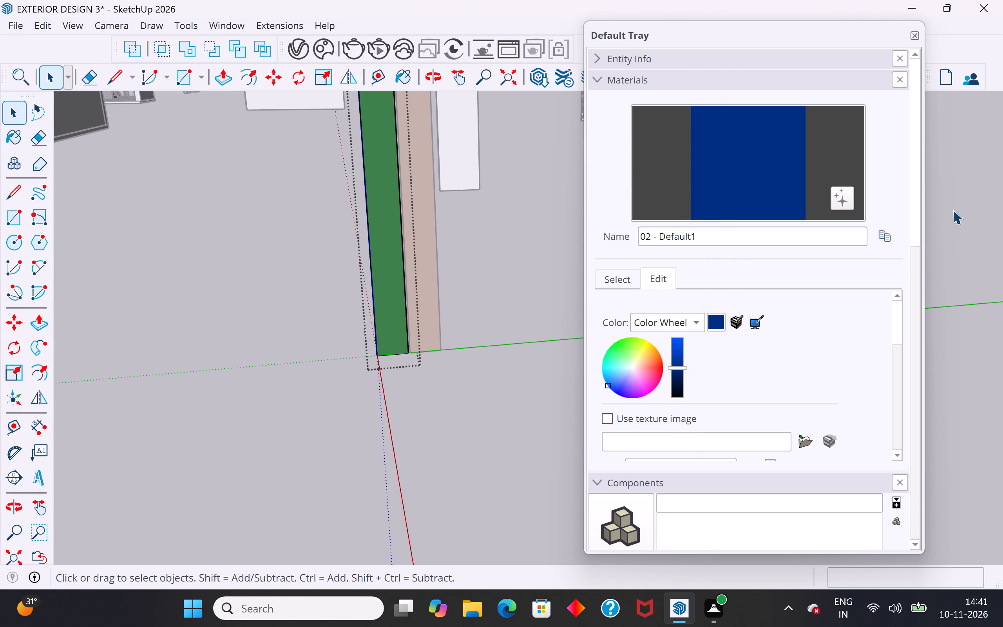
{"action": "left_click", "coordinate": [503, 300]}
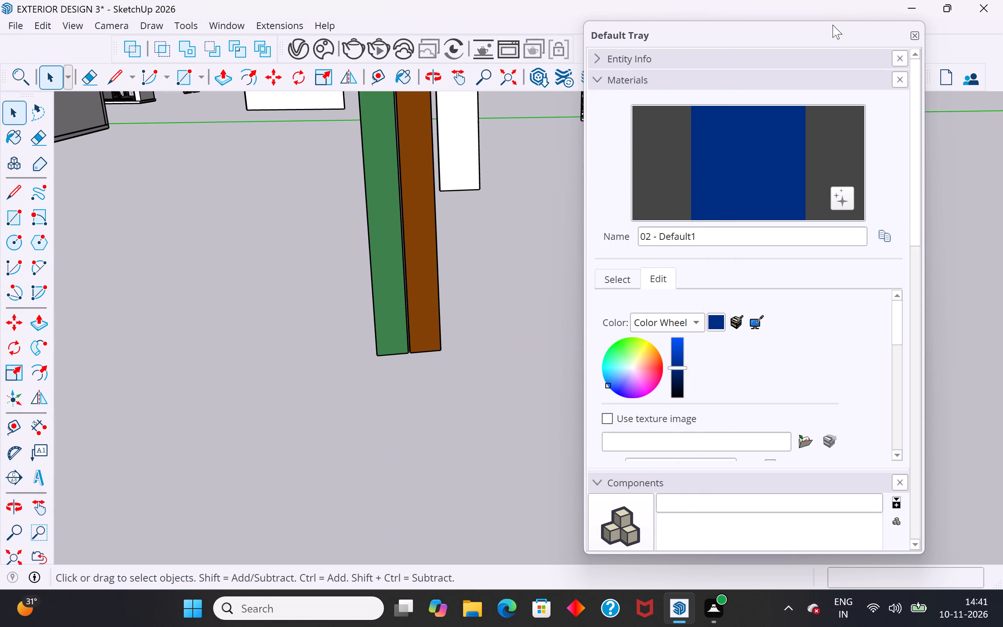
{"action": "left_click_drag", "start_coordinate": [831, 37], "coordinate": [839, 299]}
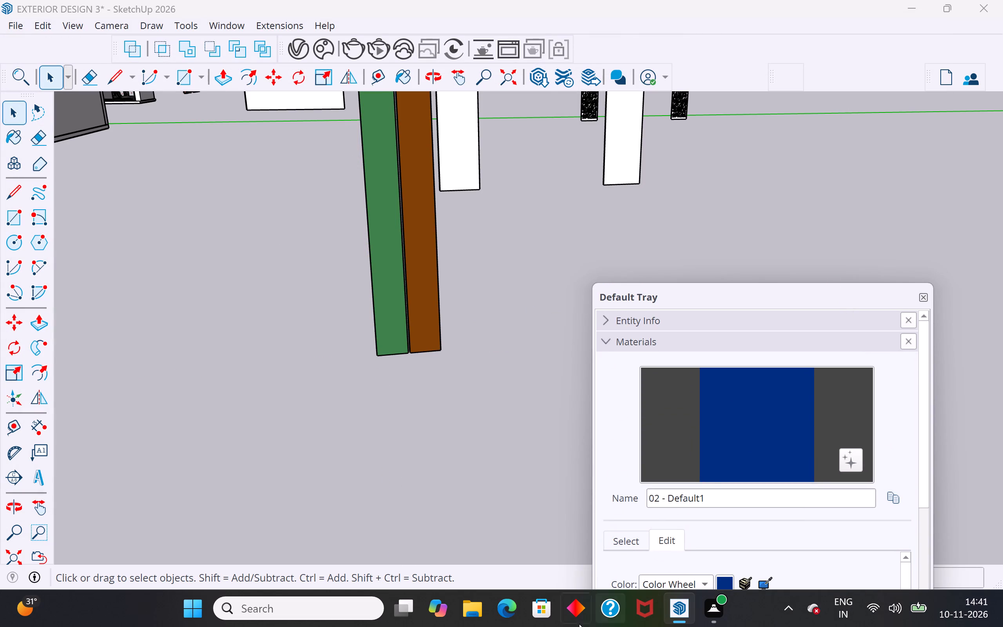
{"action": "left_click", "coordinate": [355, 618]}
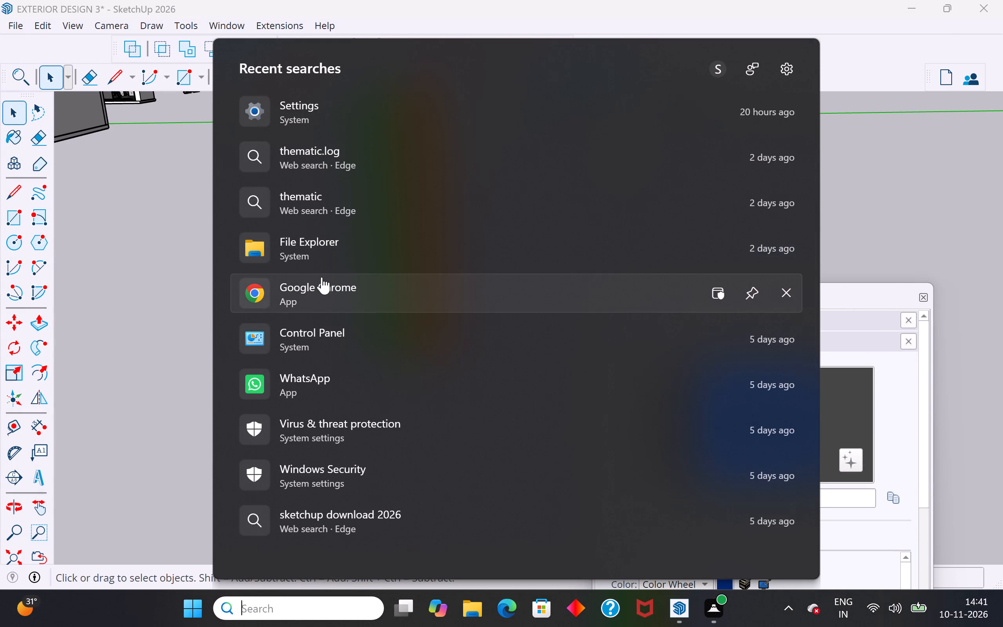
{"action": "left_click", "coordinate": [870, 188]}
Load download (1).jpg from the Downloads folder as the texture image of material 02 - Default1.
{"action": "left_click_drag", "start_coordinate": [799, 294], "coordinate": [767, 178]}
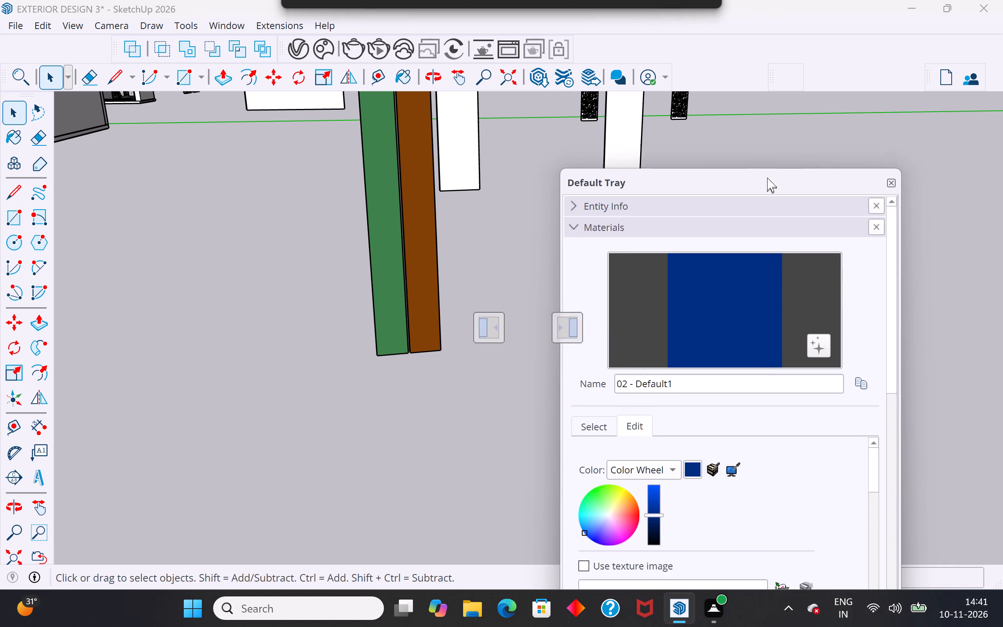
{"action": "left_click_drag", "start_coordinate": [767, 178], "coordinate": [760, 147]}
{"action": "left_click_drag", "start_coordinate": [761, 142], "coordinate": [755, 105]}
{"action": "left_click", "coordinate": [771, 518]}
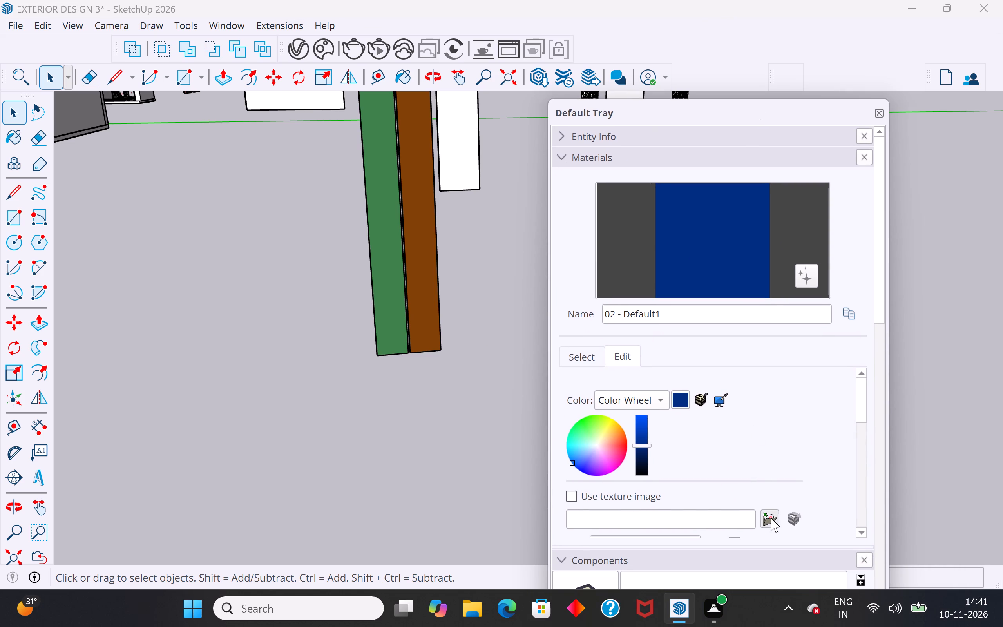
{"action": "left_click", "coordinate": [103, 189]}
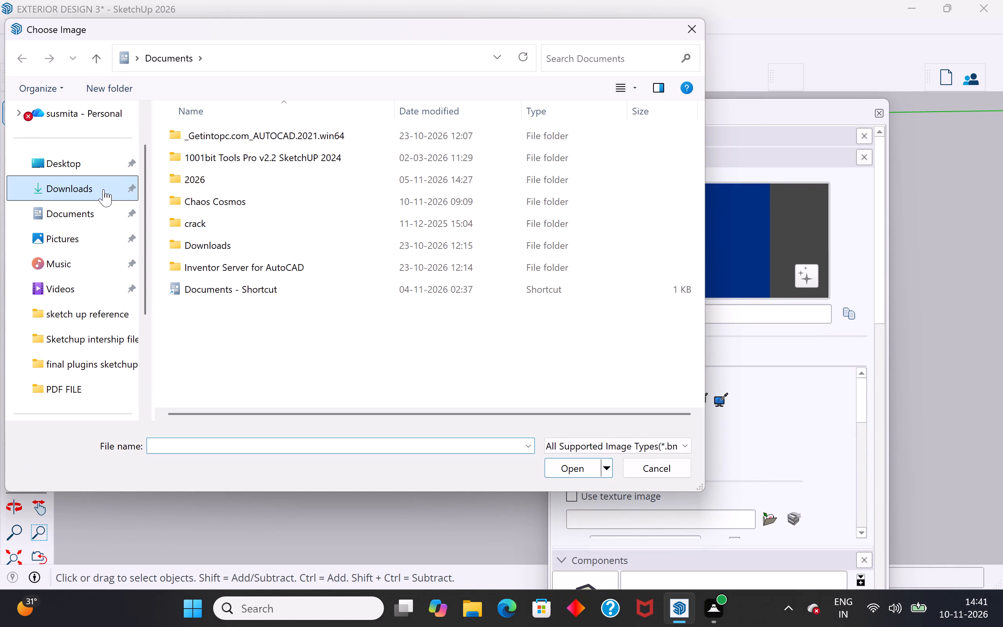
{"action": "left_click", "coordinate": [248, 158]}
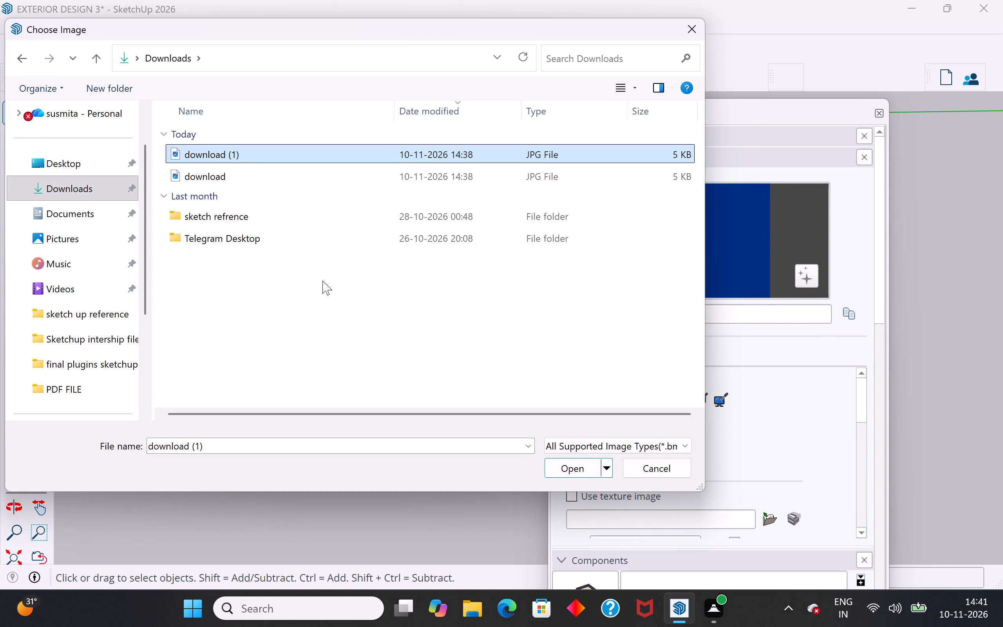
{"action": "left_click", "coordinate": [581, 472]}
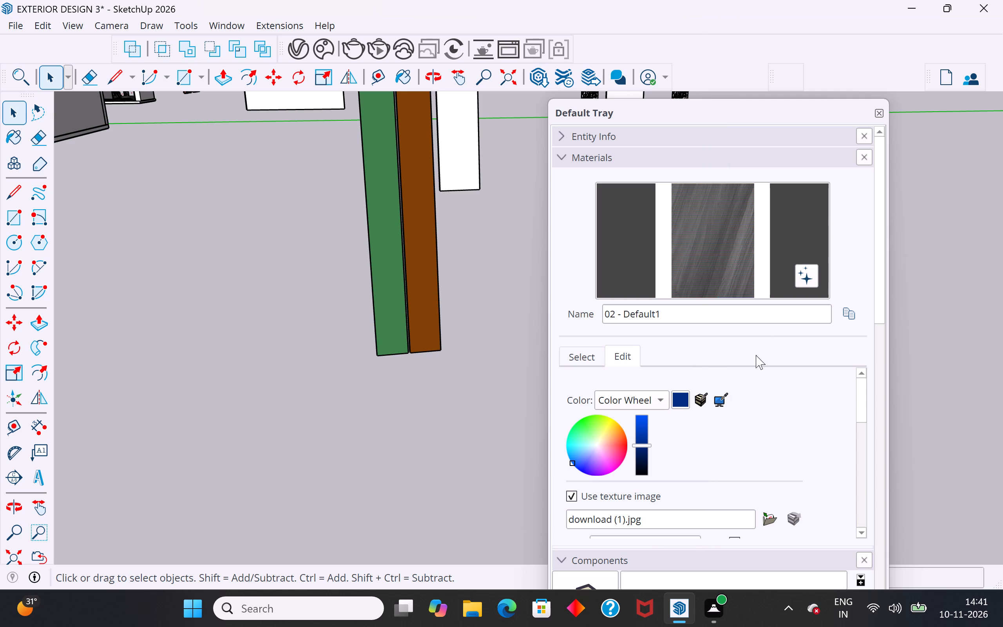
Paint the brown strip with the wood-textured material 02 - Default1 and clear the selection.
{"action": "left_click", "coordinate": [16, 139]}
{"action": "left_click", "coordinate": [384, 273]}
{"action": "scroll", "coordinate": [384, 273], "scroll_direction": "up", "scroll_amount": 5}
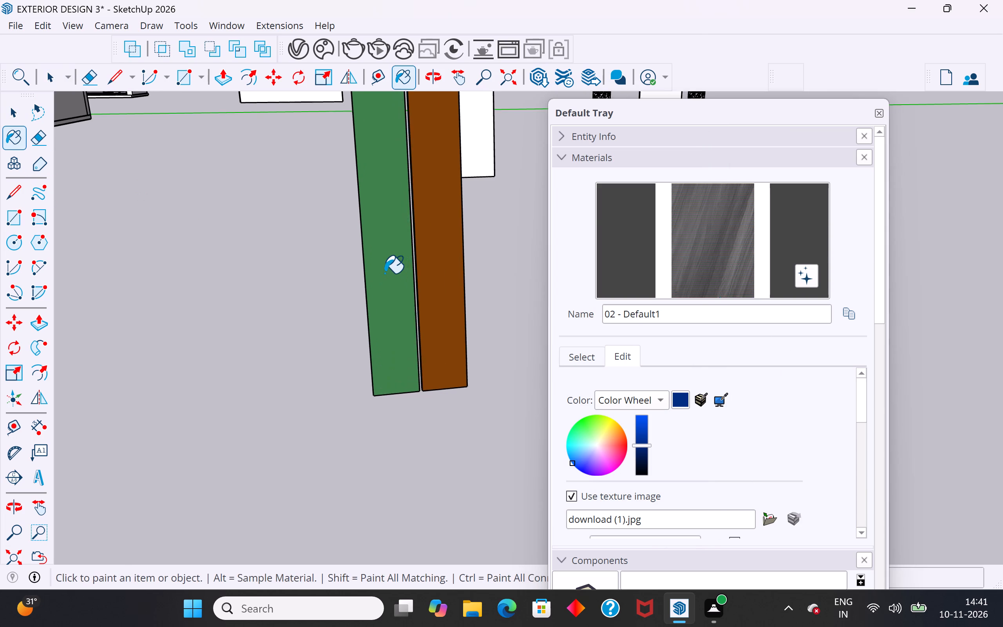
{"action": "scroll", "coordinate": [442, 276], "scroll_direction": "up", "scroll_amount": 8}
{"action": "left_click", "coordinate": [457, 277]}
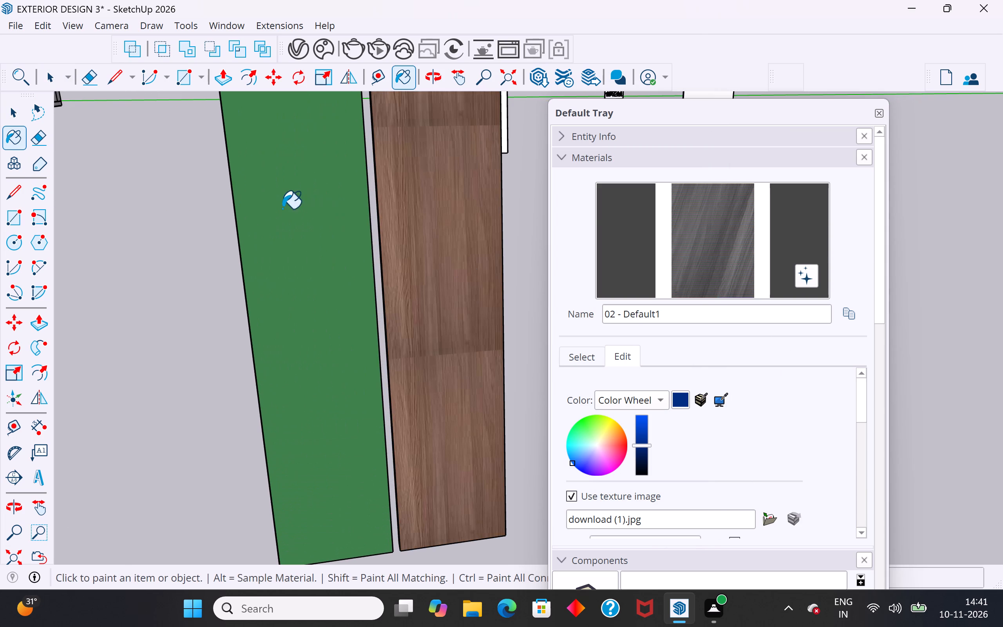
{"action": "left_click", "coordinate": [14, 107]}
{"action": "left_click", "coordinate": [136, 260]}
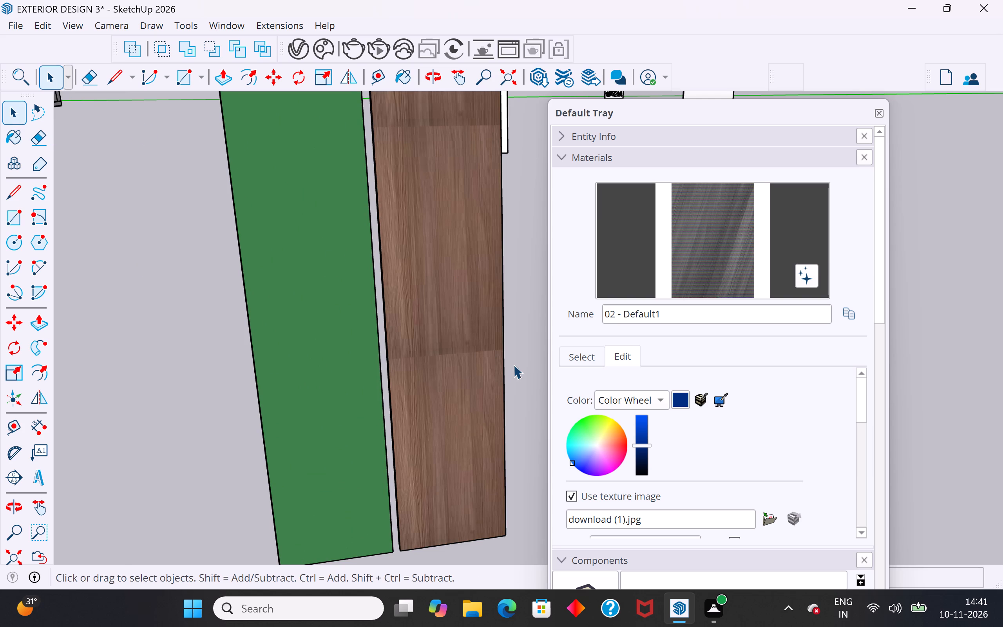
{"action": "left_click", "coordinate": [513, 364]}
{"action": "scroll", "coordinate": [525, 363], "scroll_direction": "down", "scroll_amount": 6}
{"action": "left_click", "coordinate": [476, 493]}
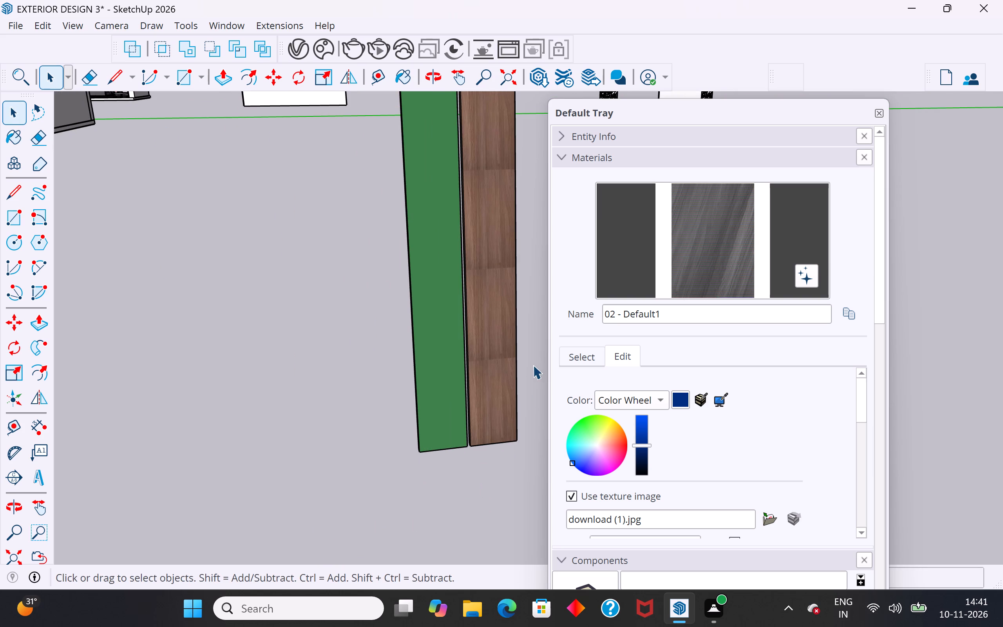
{"action": "scroll", "coordinate": [335, 381], "scroll_direction": "down", "scroll_amount": 4}
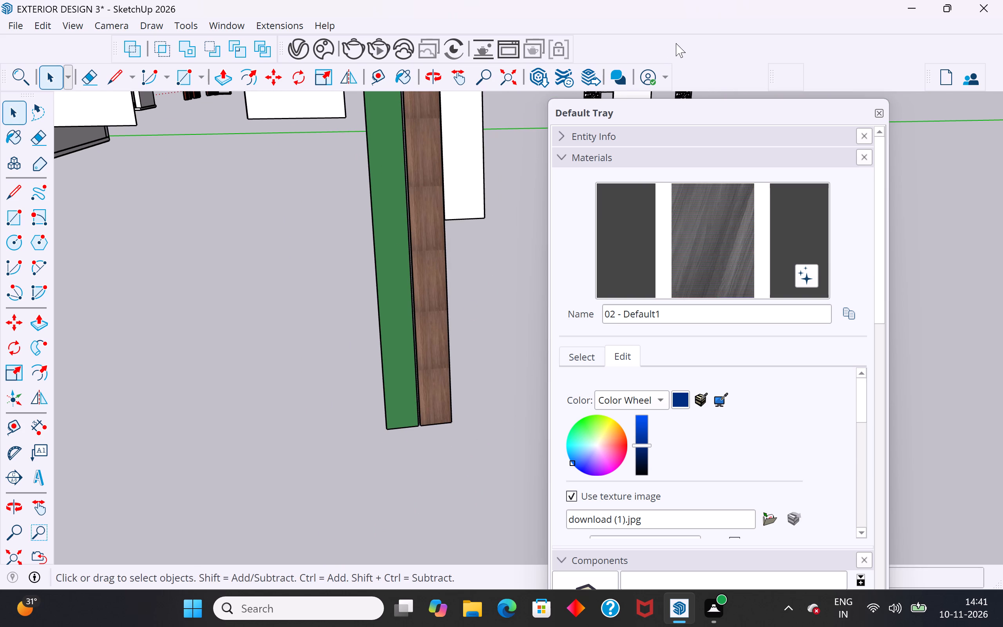
Show the V-Ray Utilities and fit the wood texture to the copied strip's geometry with tri-planar projection, leaving group editing.
{"action": "right_click", "coordinate": [688, 28]}
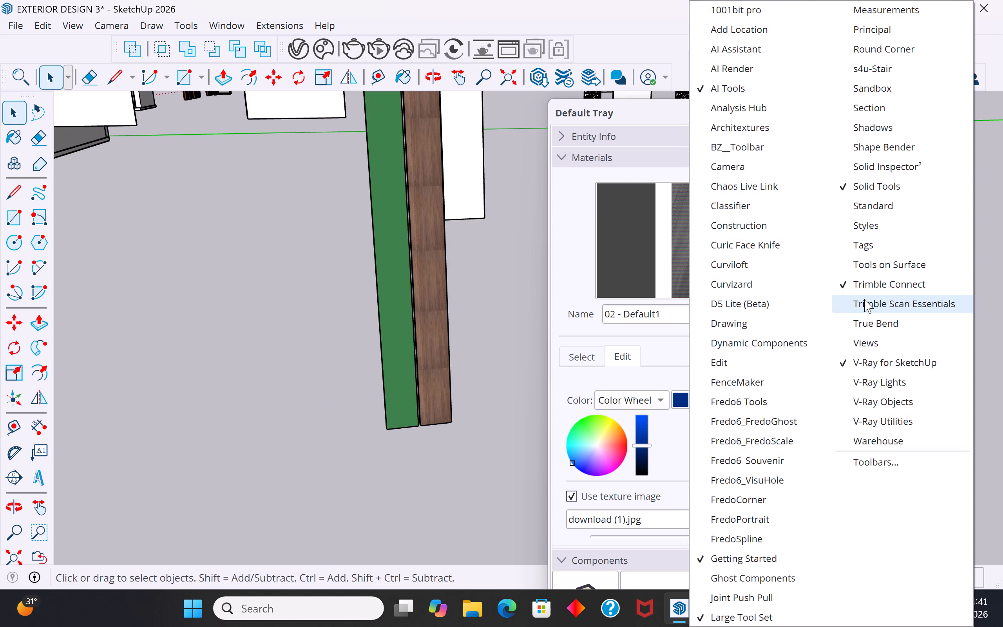
{"action": "left_click", "coordinate": [846, 423]}
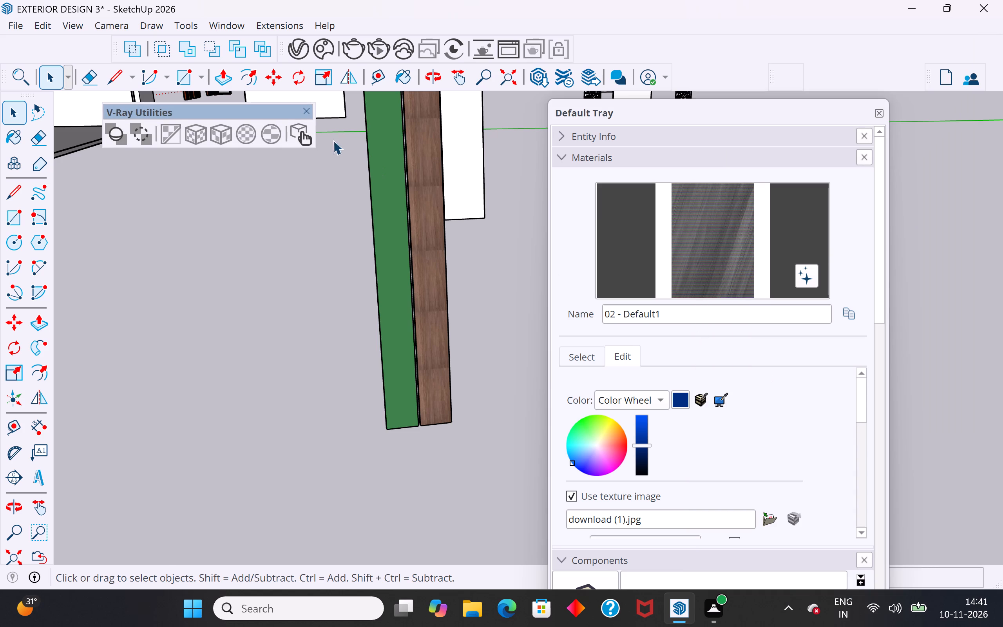
{"action": "left_click", "coordinate": [212, 132]}
{"action": "left_click", "coordinate": [445, 194]}
{"action": "triple_click", "coordinate": [431, 203]}
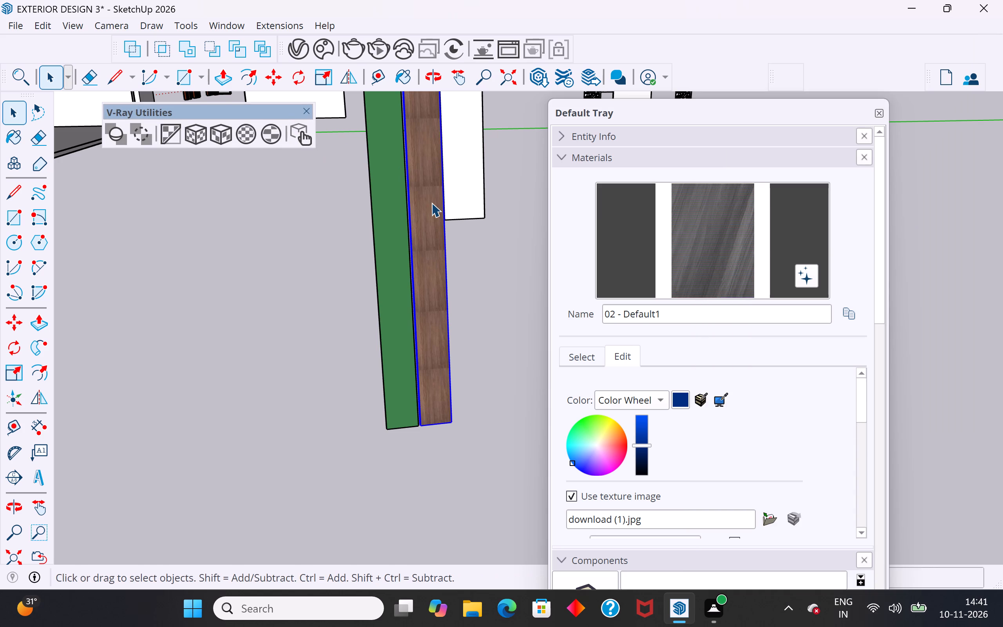
{"action": "left_click", "coordinate": [431, 203]}
{"action": "left_click", "coordinate": [219, 134]}
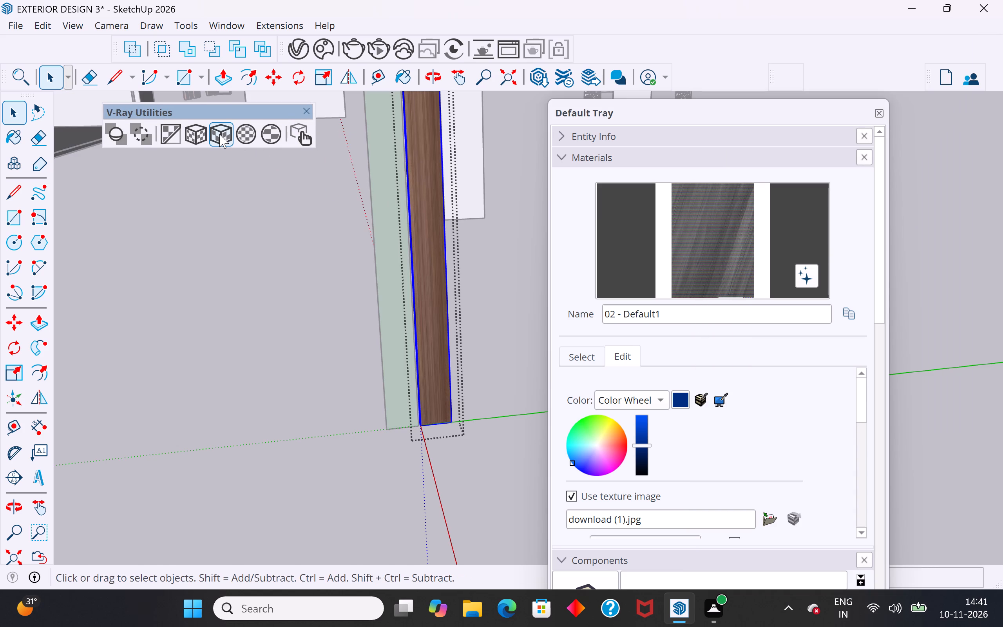
{"action": "left_click", "coordinate": [313, 265]}
{"action": "left_click", "coordinate": [3, 115]}
{"action": "left_click", "coordinate": [188, 342]}
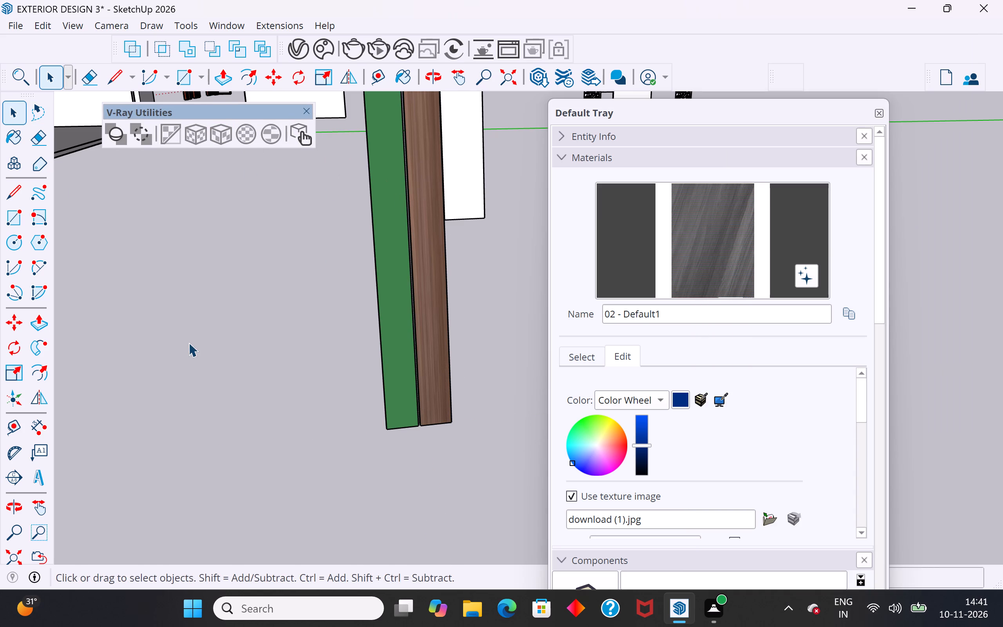
Select the geometry inside the green strip's group and replace material 02 - Default1's texture image with download.jpg from Downloads.
{"action": "scroll", "coordinate": [478, 377], "scroll_direction": "down", "scroll_amount": 5}
{"action": "middle_click_drag", "start_coordinate": [488, 301], "coordinate": [442, 309]}
{"action": "scroll", "coordinate": [483, 374], "scroll_direction": "down", "scroll_amount": 5}
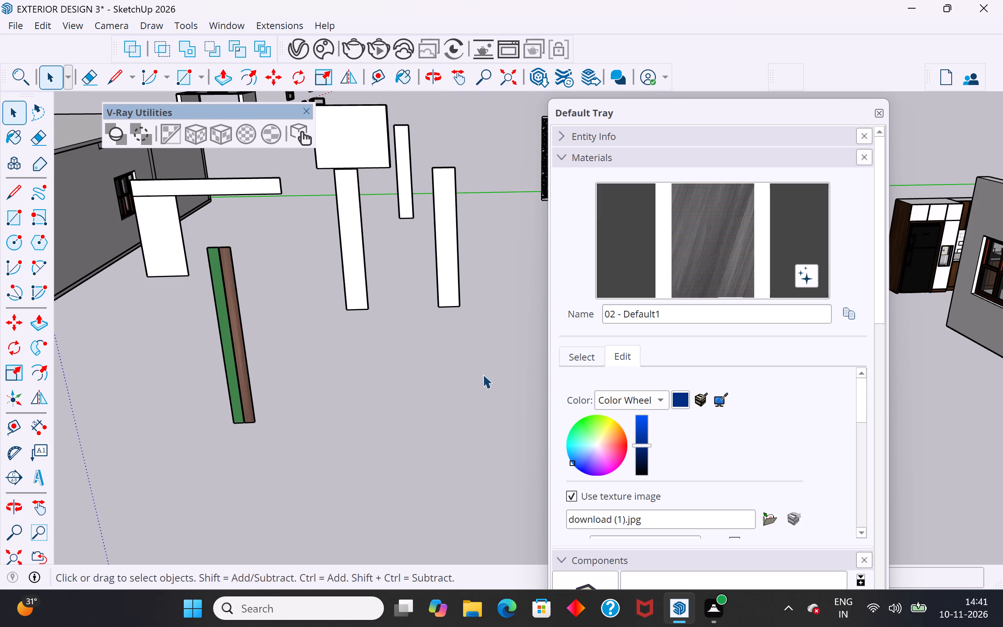
{"action": "middle_click_drag", "start_coordinate": [235, 270], "coordinate": [268, 262]}
{"action": "left_click", "coordinate": [259, 270]}
{"action": "scroll", "coordinate": [259, 270], "scroll_direction": "up", "scroll_amount": 3}
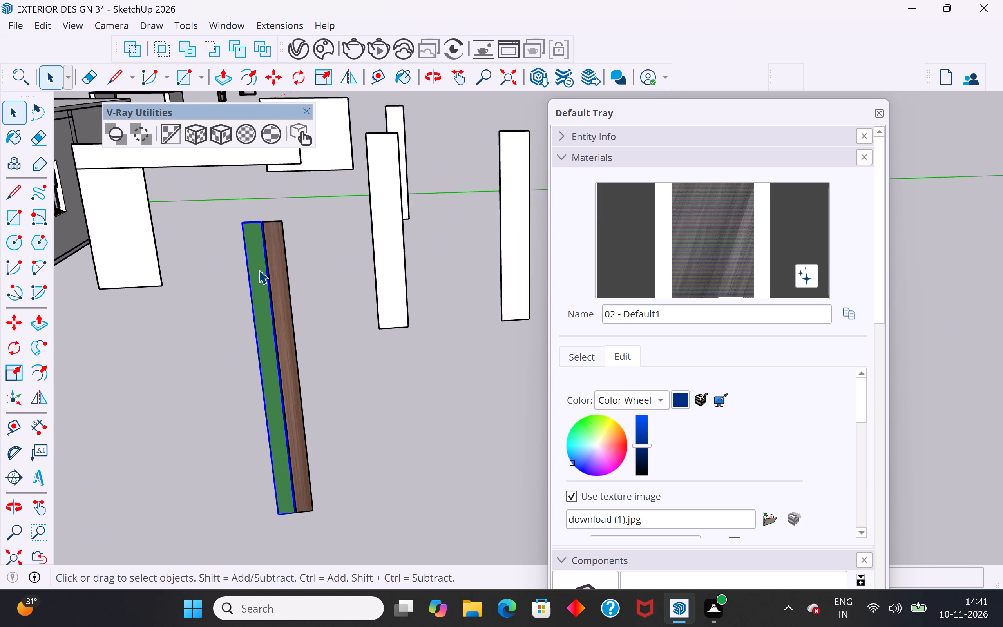
{"action": "scroll", "coordinate": [259, 270], "scroll_direction": "up", "scroll_amount": 9}
{"action": "triple_click", "coordinate": [259, 270]}
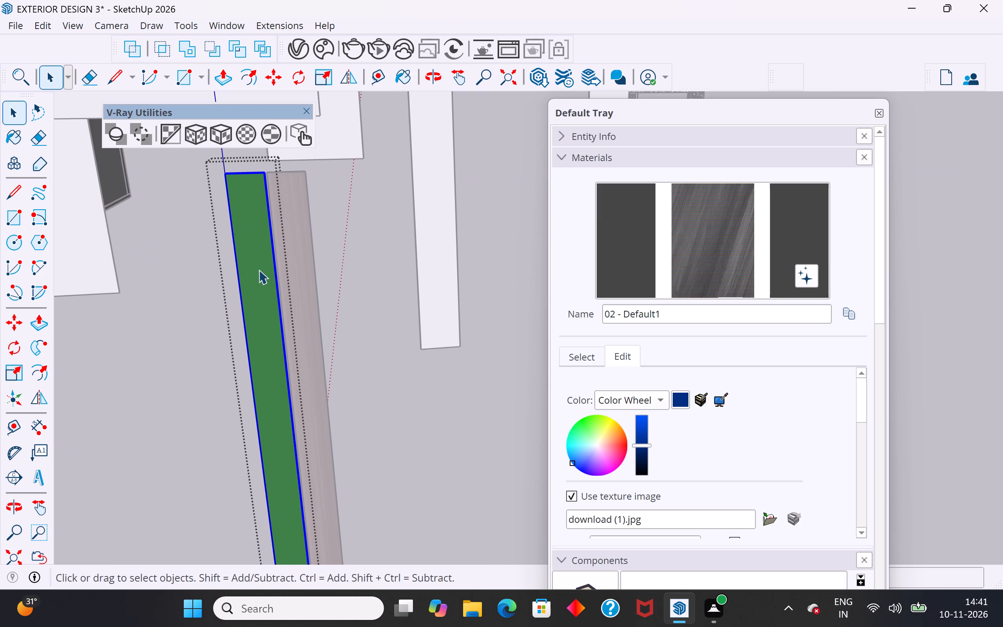
{"action": "left_click", "coordinate": [771, 520]}
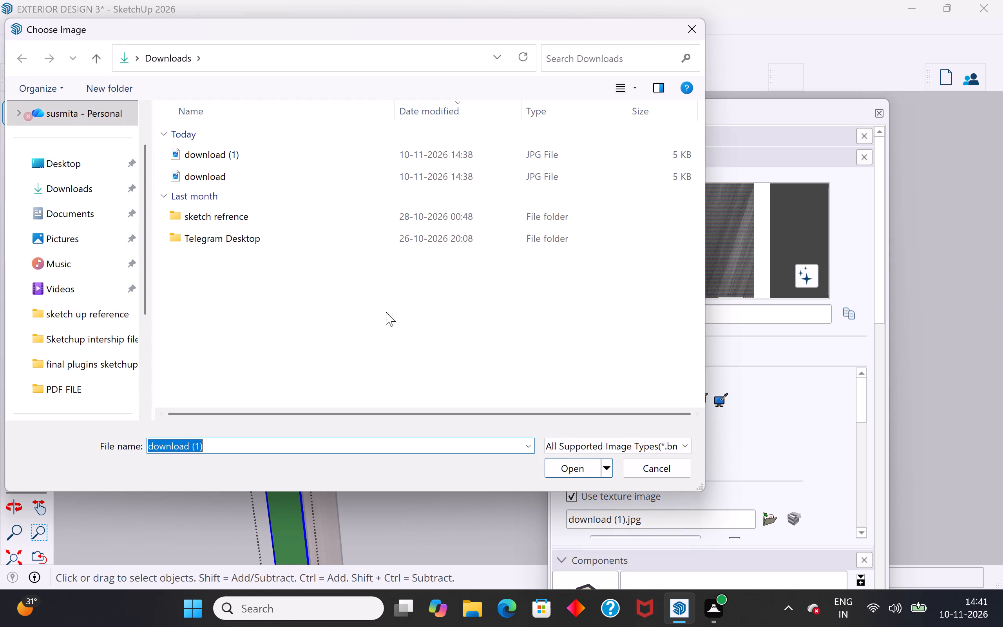
{"action": "left_click", "coordinate": [237, 175]}
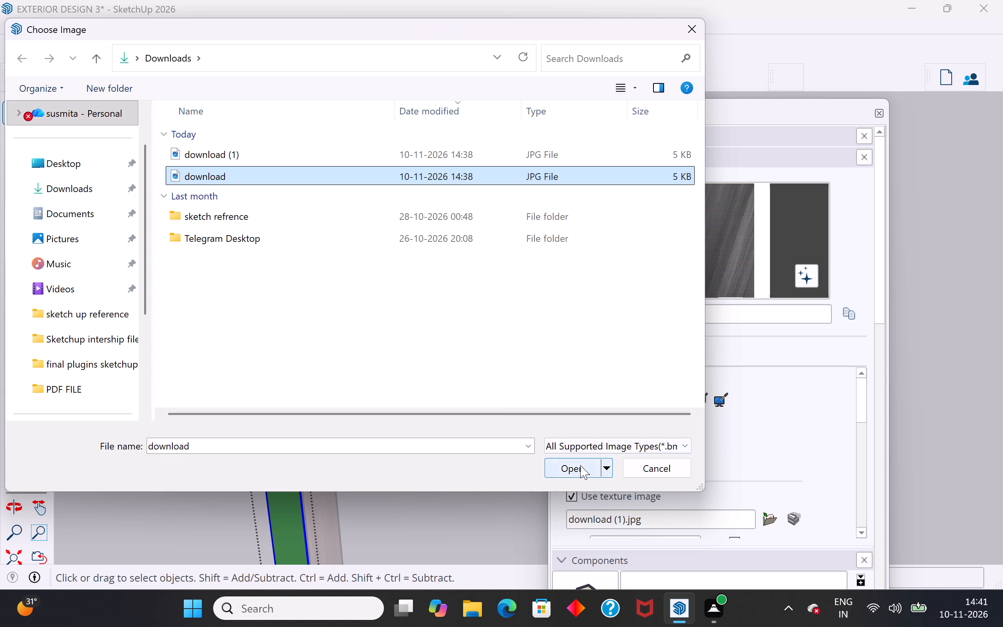
{"action": "left_click", "coordinate": [580, 465]}
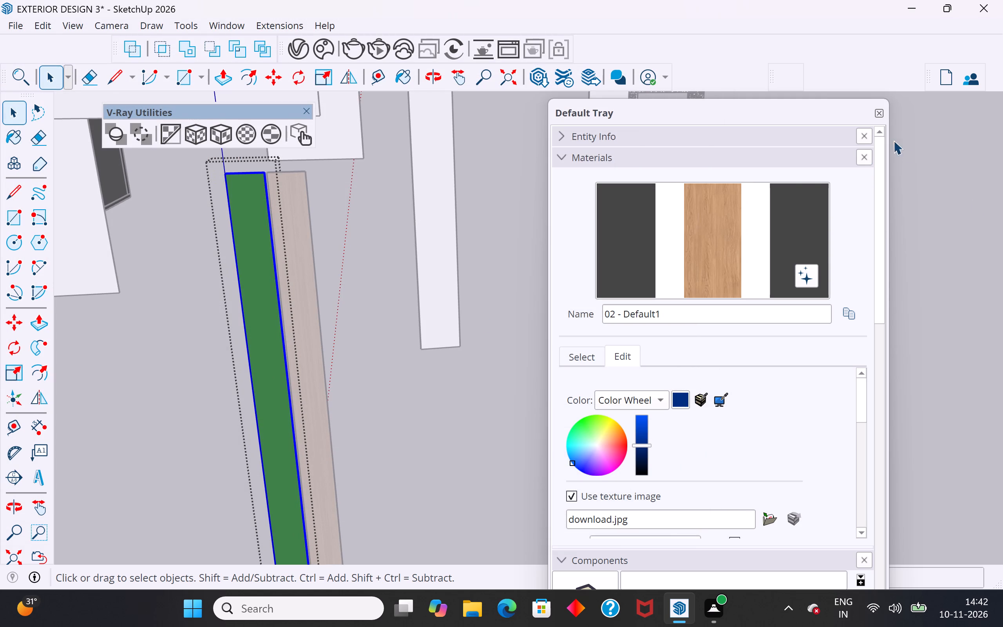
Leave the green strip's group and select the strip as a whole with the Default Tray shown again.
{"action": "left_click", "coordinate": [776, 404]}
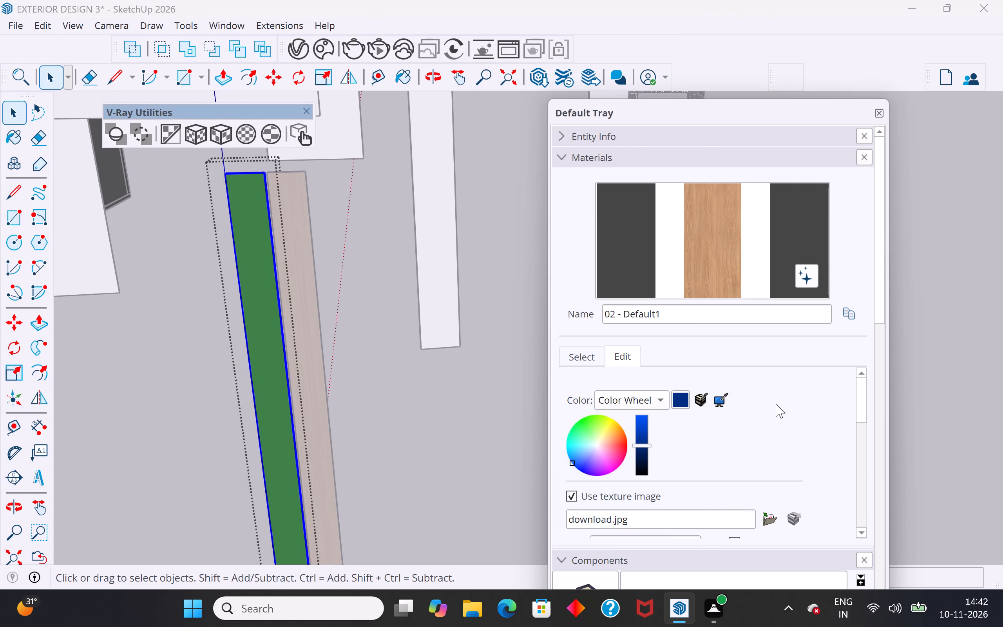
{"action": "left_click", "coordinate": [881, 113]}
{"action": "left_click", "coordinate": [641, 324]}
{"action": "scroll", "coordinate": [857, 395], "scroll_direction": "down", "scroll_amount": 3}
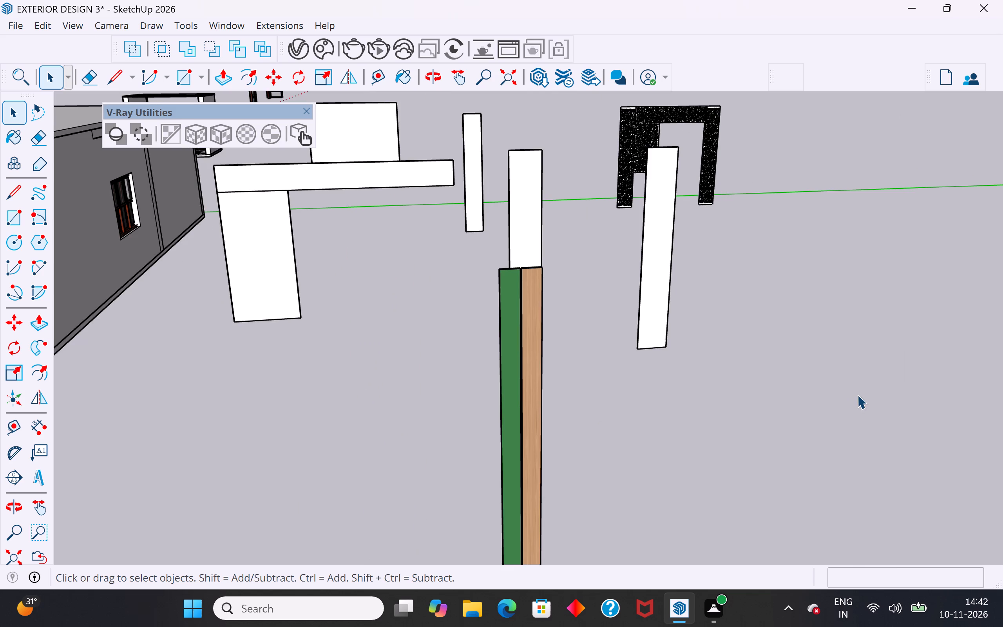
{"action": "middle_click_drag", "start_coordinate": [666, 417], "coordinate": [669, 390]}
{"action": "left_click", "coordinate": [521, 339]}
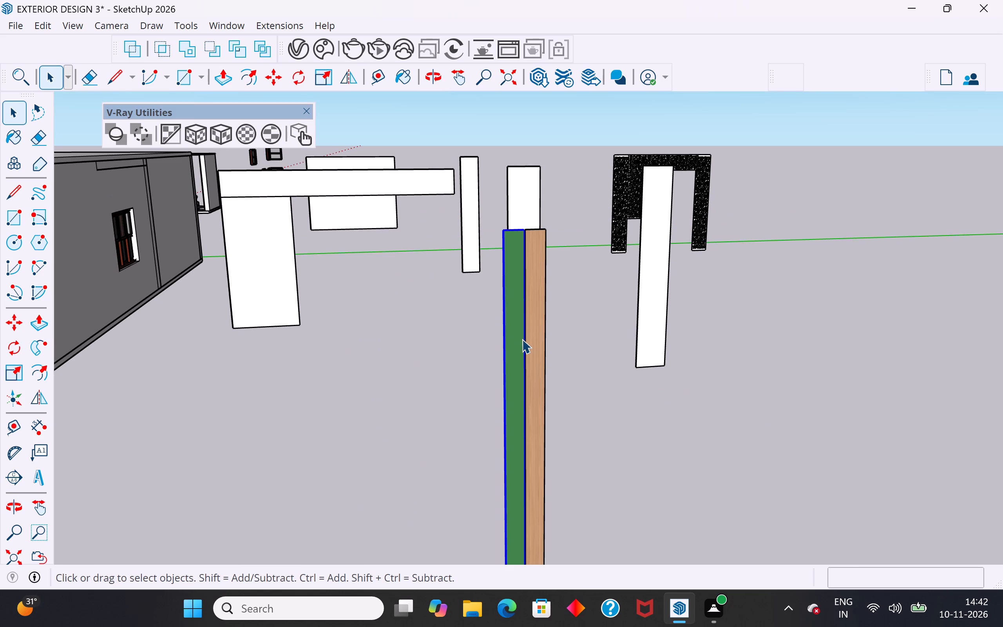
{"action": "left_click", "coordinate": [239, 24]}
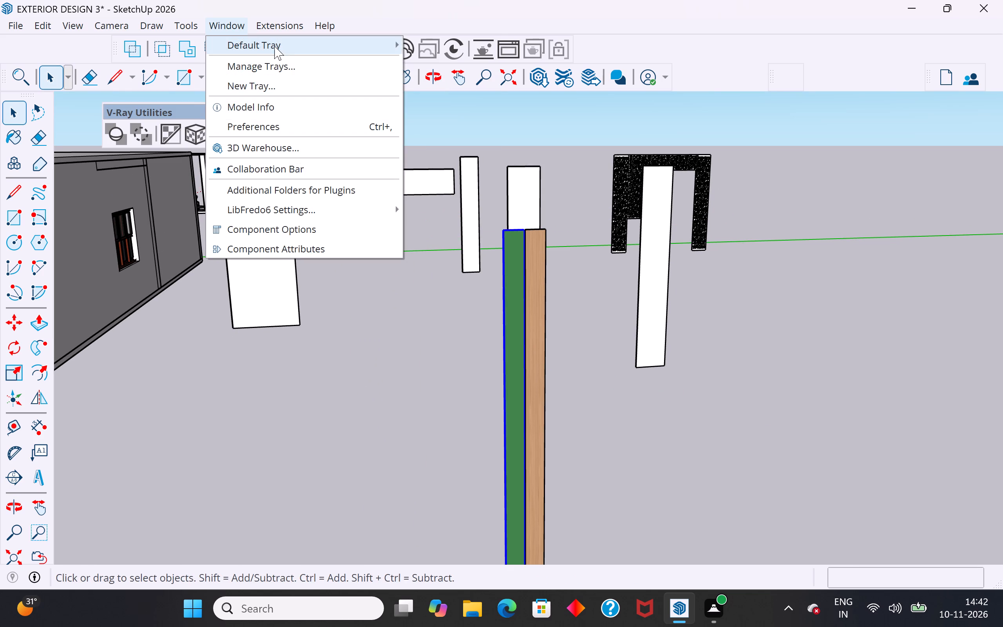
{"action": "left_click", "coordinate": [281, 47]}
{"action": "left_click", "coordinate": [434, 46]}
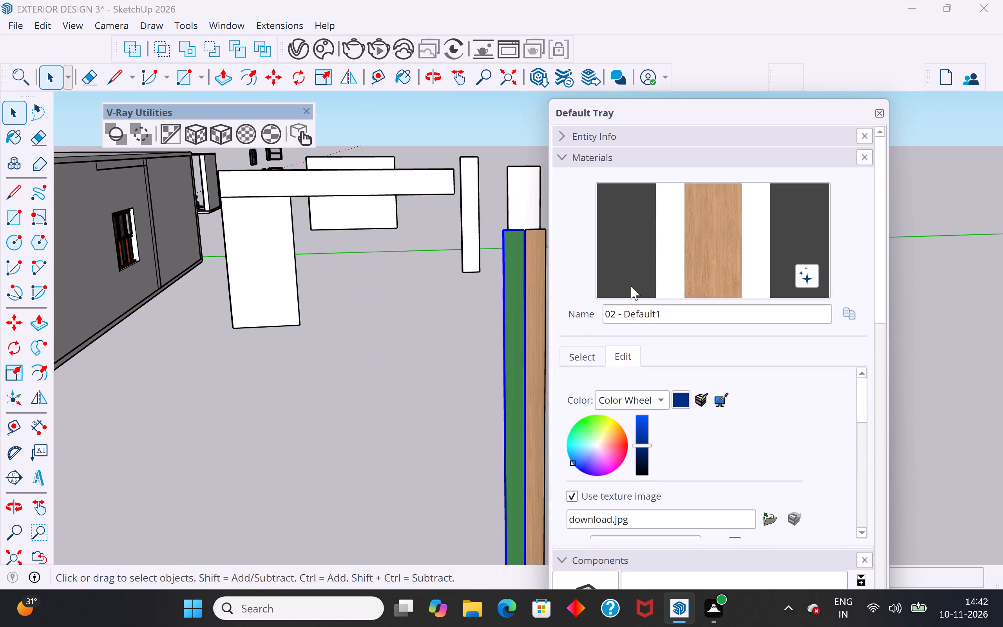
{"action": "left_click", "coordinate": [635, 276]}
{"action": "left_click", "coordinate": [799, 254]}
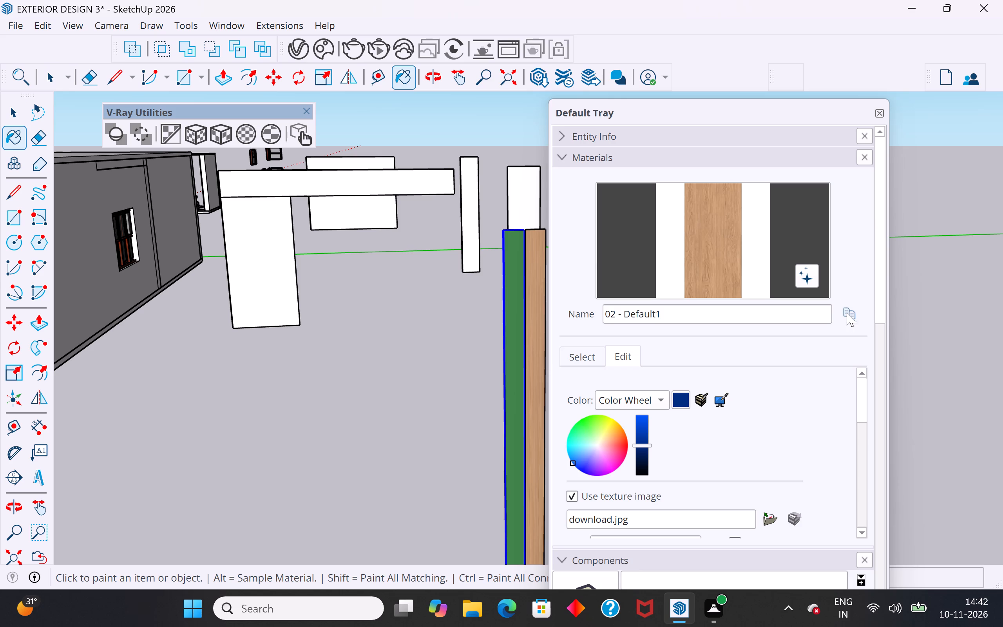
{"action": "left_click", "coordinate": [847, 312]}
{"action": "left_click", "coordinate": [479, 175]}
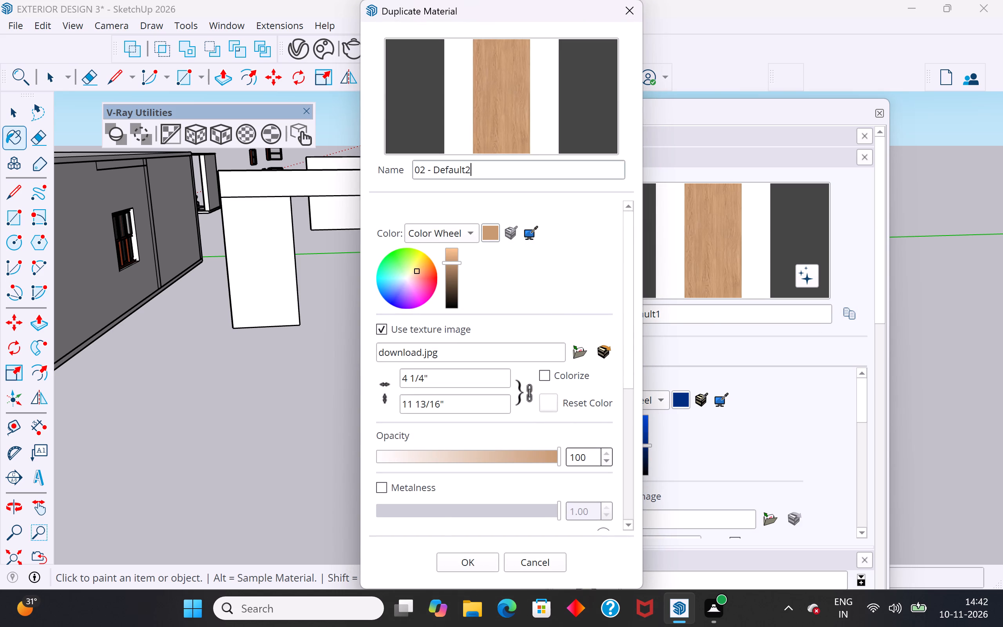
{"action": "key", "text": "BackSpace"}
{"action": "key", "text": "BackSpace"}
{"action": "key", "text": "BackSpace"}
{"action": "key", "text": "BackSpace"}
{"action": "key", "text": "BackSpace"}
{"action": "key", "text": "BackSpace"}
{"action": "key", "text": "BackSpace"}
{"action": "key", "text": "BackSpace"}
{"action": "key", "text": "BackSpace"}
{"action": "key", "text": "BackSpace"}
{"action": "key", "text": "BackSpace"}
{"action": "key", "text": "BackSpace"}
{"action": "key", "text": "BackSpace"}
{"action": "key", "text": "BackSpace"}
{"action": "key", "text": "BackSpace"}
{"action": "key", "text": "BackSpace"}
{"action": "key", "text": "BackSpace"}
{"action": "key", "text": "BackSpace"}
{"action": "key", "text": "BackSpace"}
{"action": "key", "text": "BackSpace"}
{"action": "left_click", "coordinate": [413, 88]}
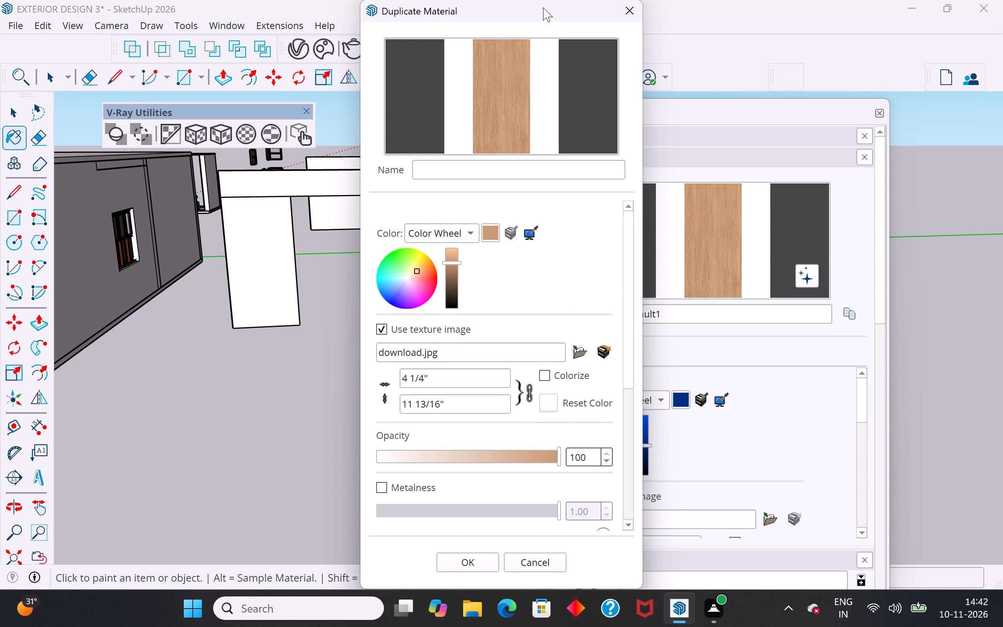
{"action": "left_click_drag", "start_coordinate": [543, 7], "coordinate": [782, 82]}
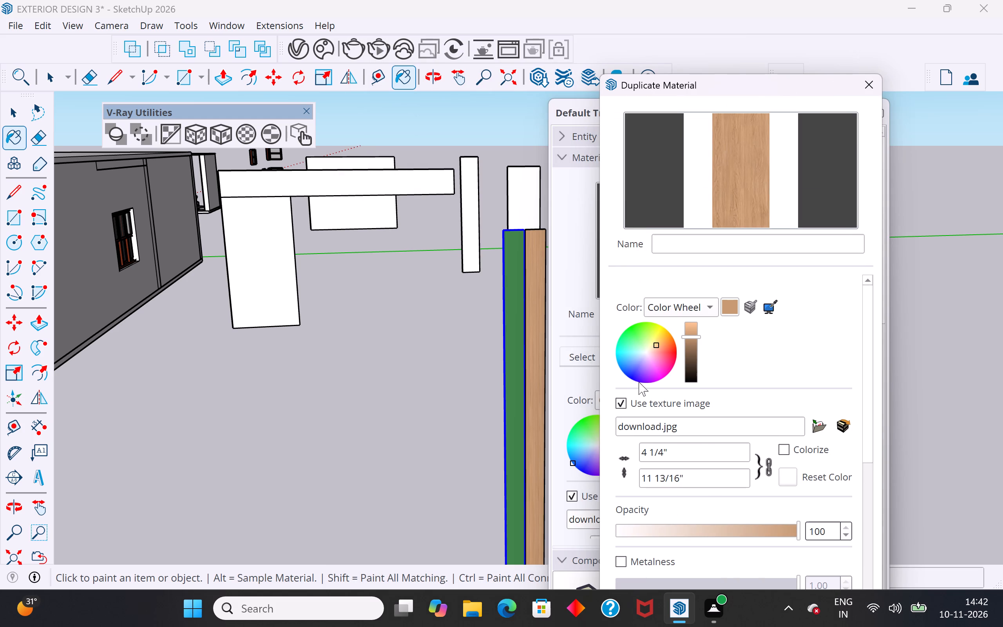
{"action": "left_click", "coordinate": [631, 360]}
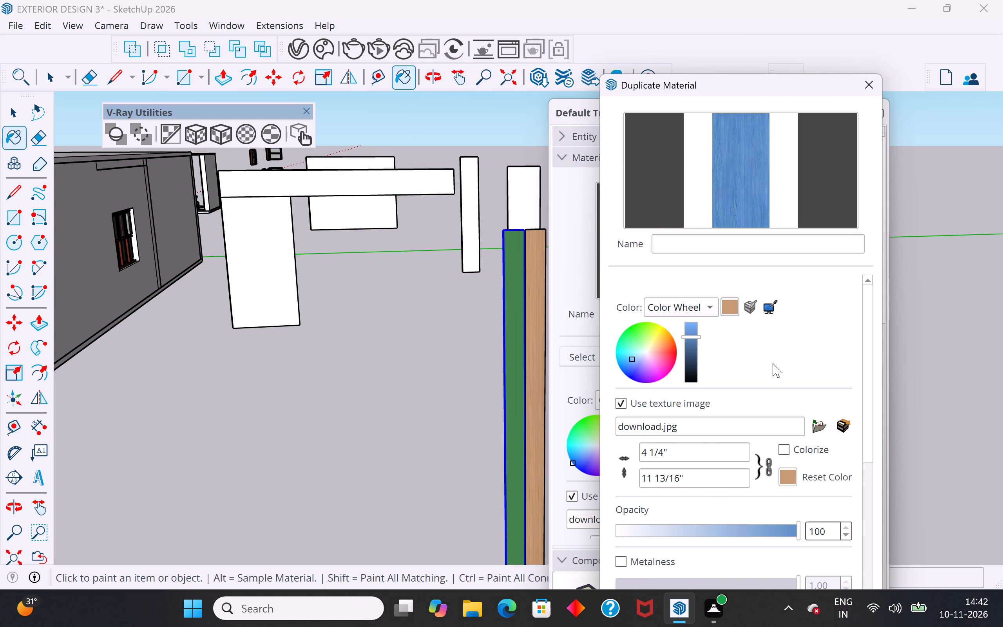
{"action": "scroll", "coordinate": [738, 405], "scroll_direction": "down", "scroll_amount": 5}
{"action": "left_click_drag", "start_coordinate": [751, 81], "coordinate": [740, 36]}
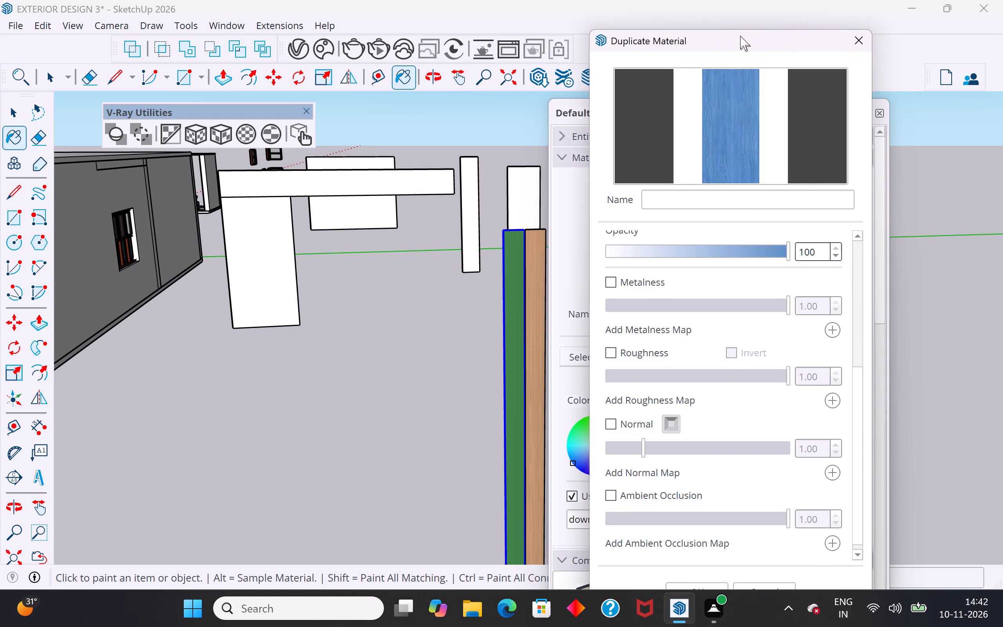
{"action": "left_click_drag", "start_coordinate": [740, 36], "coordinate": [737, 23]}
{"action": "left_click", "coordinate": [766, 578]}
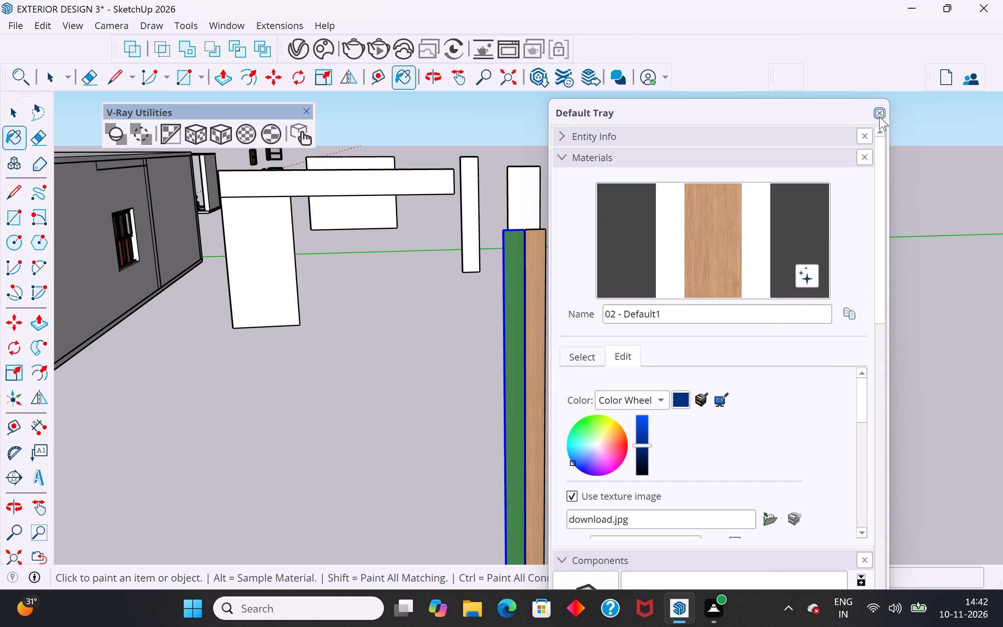
Duplicate the wood material 02 - Default1 as a new material named 3.
{"action": "left_click", "coordinate": [853, 316]}
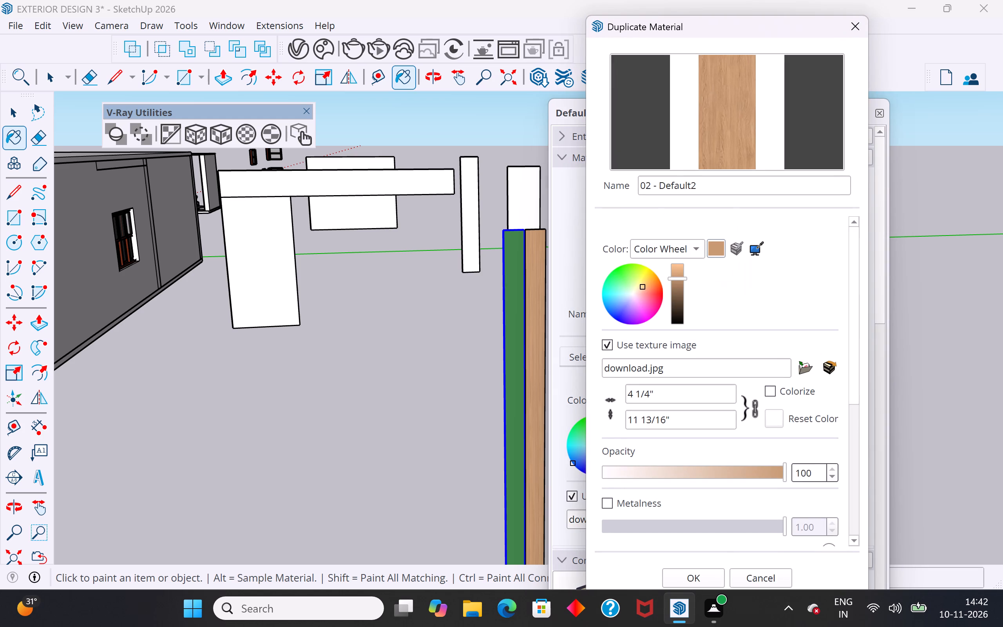
{"action": "left_click_drag", "start_coordinate": [703, 188], "coordinate": [608, 190]}
{"action": "key", "text": "BackSpace"}
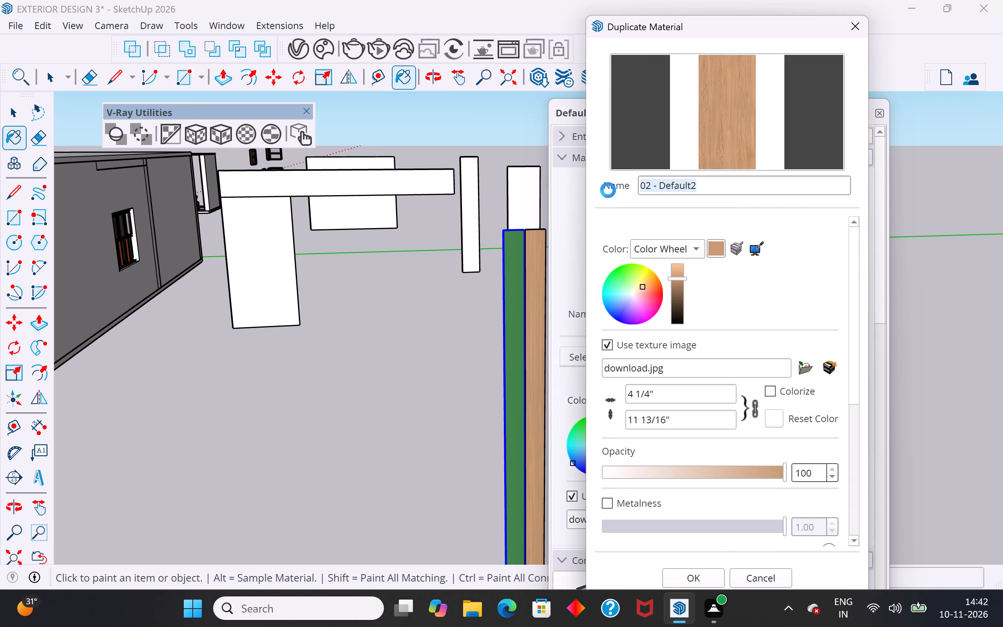
{"action": "key", "text": "1"}
{"action": "scroll", "coordinate": [701, 310], "scroll_direction": "down", "scroll_amount": 7}
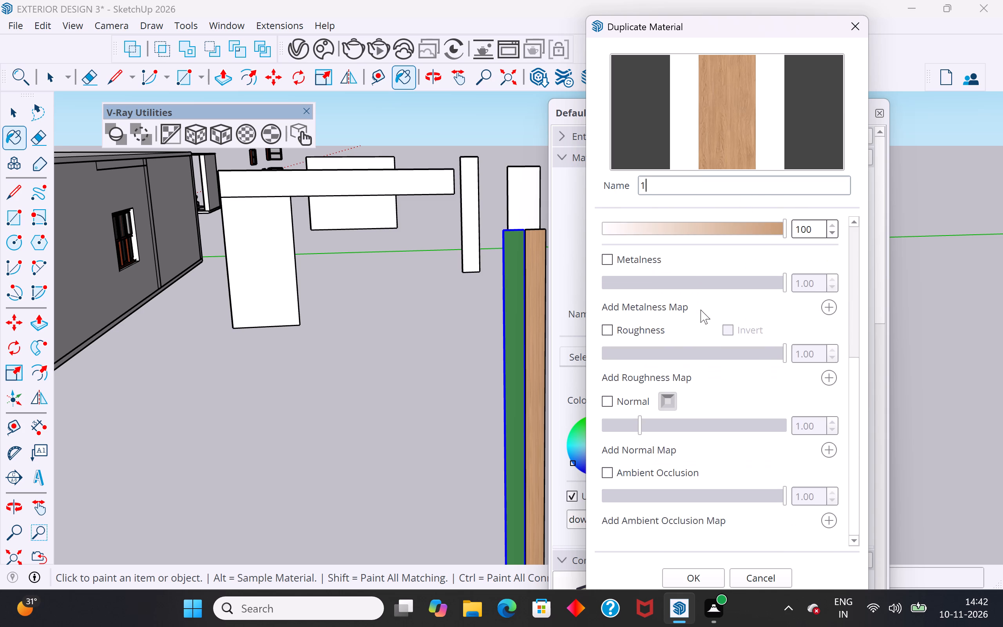
{"action": "scroll", "coordinate": [701, 310], "scroll_direction": "down", "scroll_amount": 2}
{"action": "scroll", "coordinate": [701, 310], "scroll_direction": "up", "scroll_amount": 6}
{"action": "scroll", "coordinate": [701, 310], "scroll_direction": "down", "scroll_amount": 5}
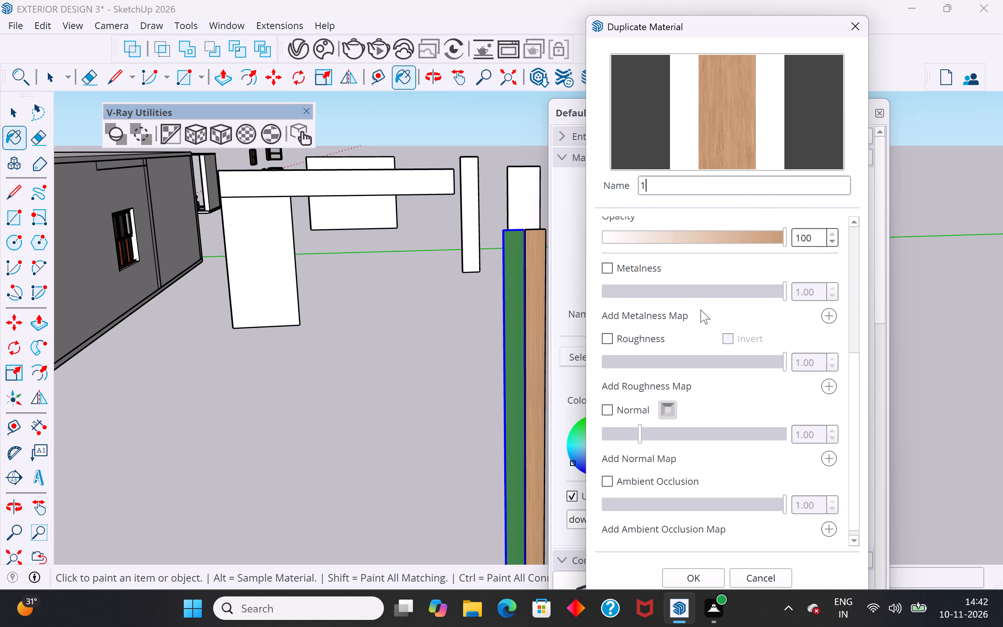
{"action": "scroll", "coordinate": [701, 310], "scroll_direction": "down", "scroll_amount": 4}
{"action": "scroll", "coordinate": [701, 310], "scroll_direction": "up", "scroll_amount": 4}
{"action": "scroll", "coordinate": [668, 297], "scroll_direction": "up", "scroll_amount": 5}
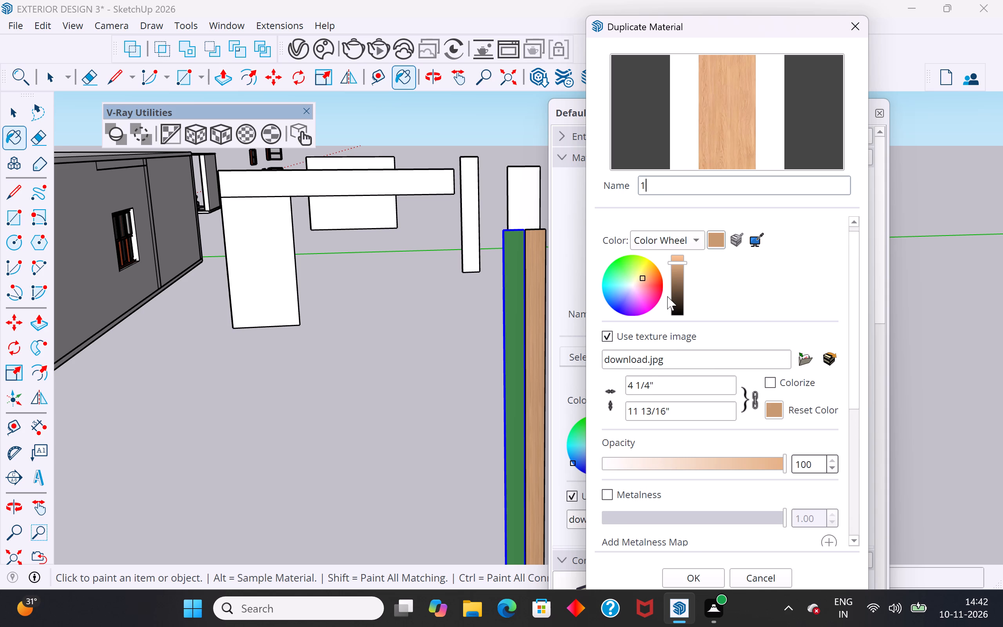
{"action": "key", "text": "BackSpace"}
{"action": "key", "text": "1"}
{"action": "key", "text": "Return"}
{"action": "key", "text": "Return"}
{"action": "scroll", "coordinate": [697, 233], "scroll_direction": "down", "scroll_amount": 11}
{"action": "left_click", "coordinate": [697, 578]}
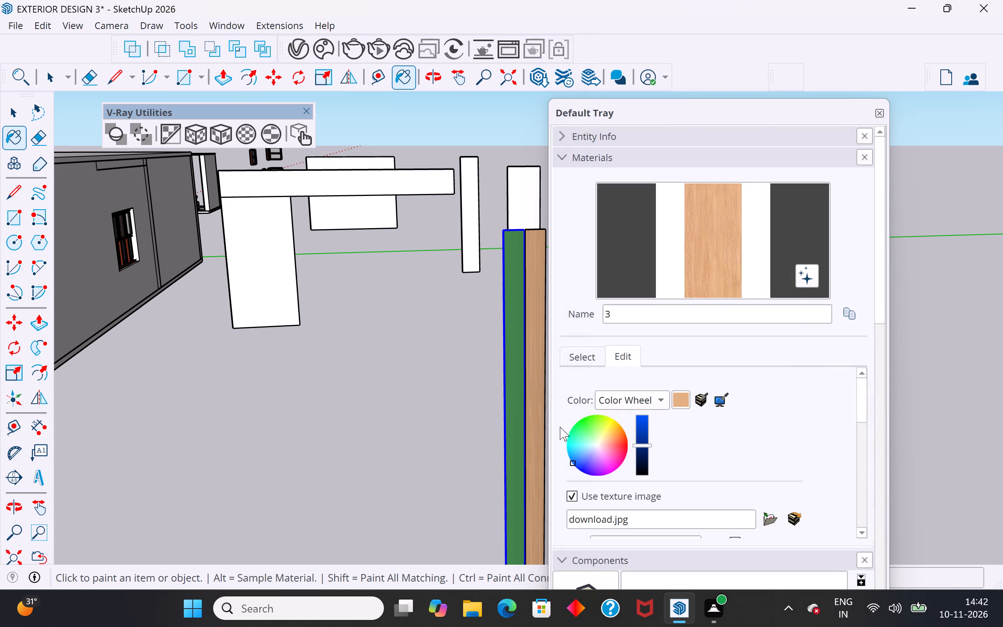
Select the face inside the green strip's group and load download.jpg from Downloads as material 3's texture image.
{"action": "scroll", "coordinate": [518, 394], "scroll_direction": "up", "scroll_amount": 5}
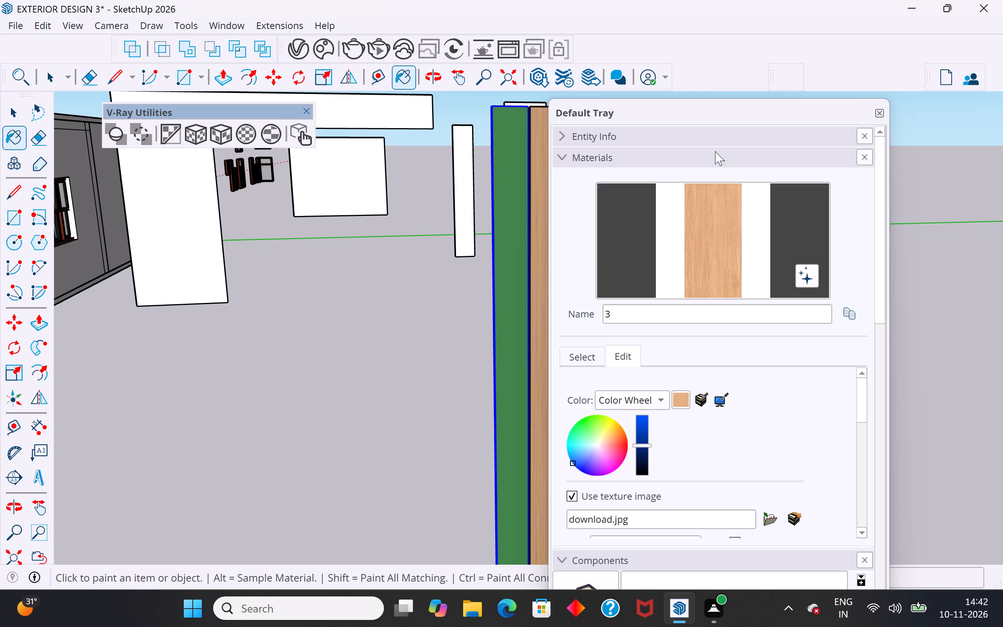
{"action": "left_click", "coordinate": [15, 105]}
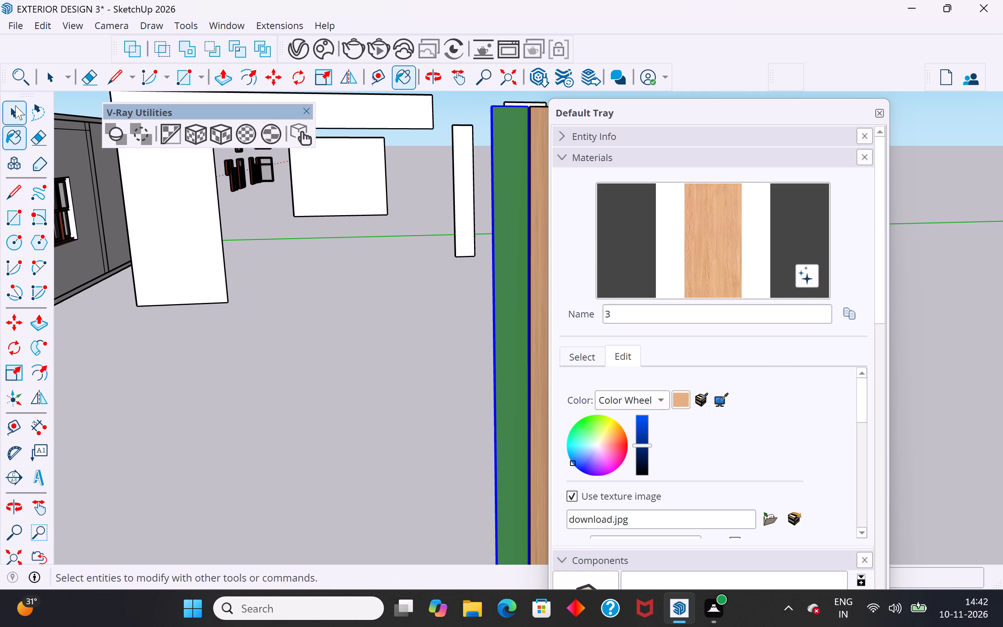
{"action": "left_click", "coordinate": [264, 443]}
{"action": "triple_click", "coordinate": [511, 408]}
{"action": "double_click", "coordinate": [522, 411]}
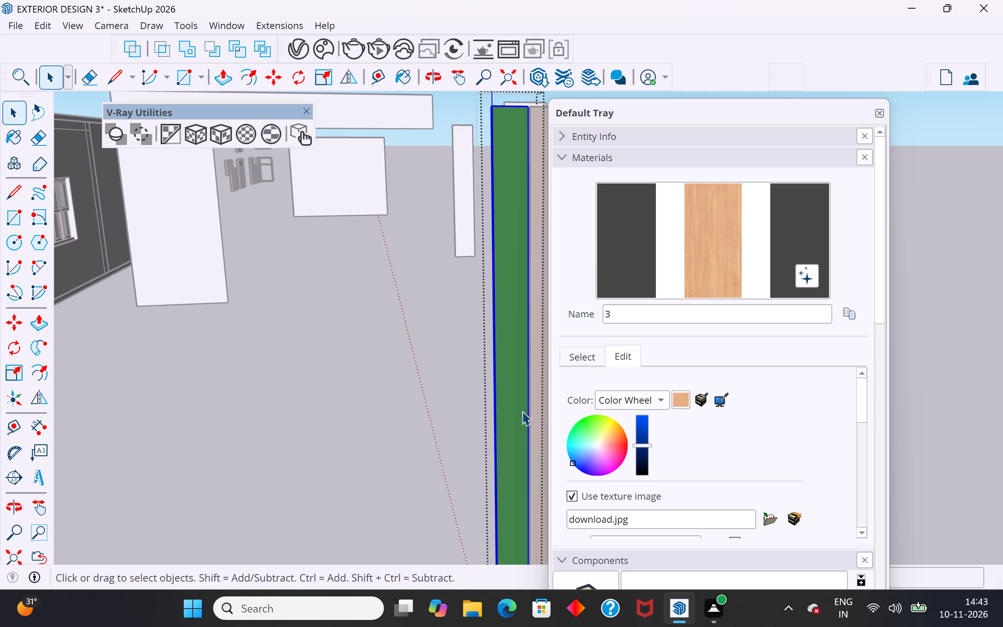
{"action": "left_click", "coordinate": [522, 411]}
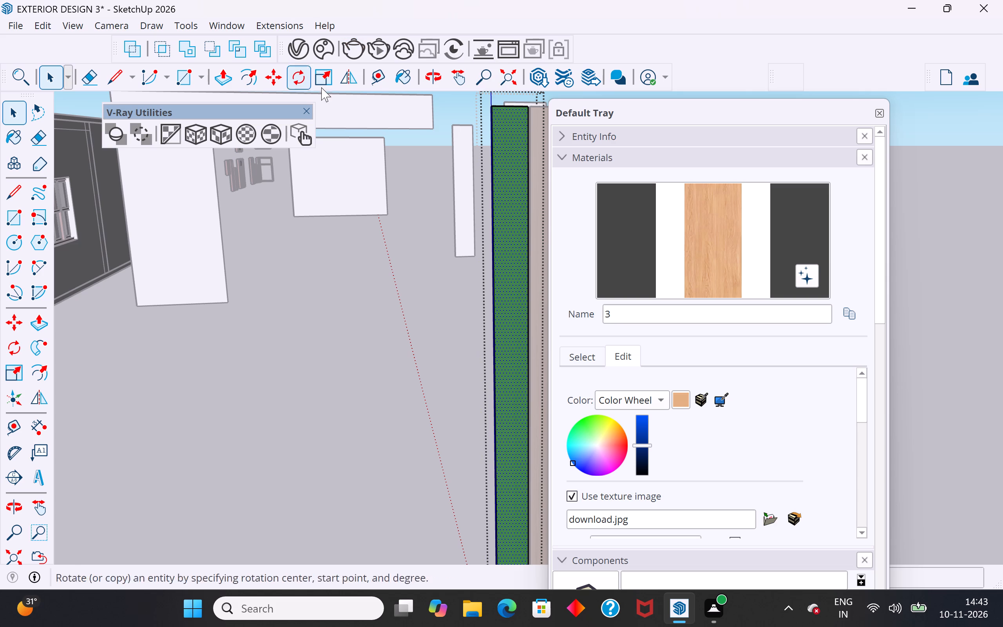
{"action": "left_click", "coordinate": [768, 522]}
{"action": "left_click", "coordinate": [231, 182]}
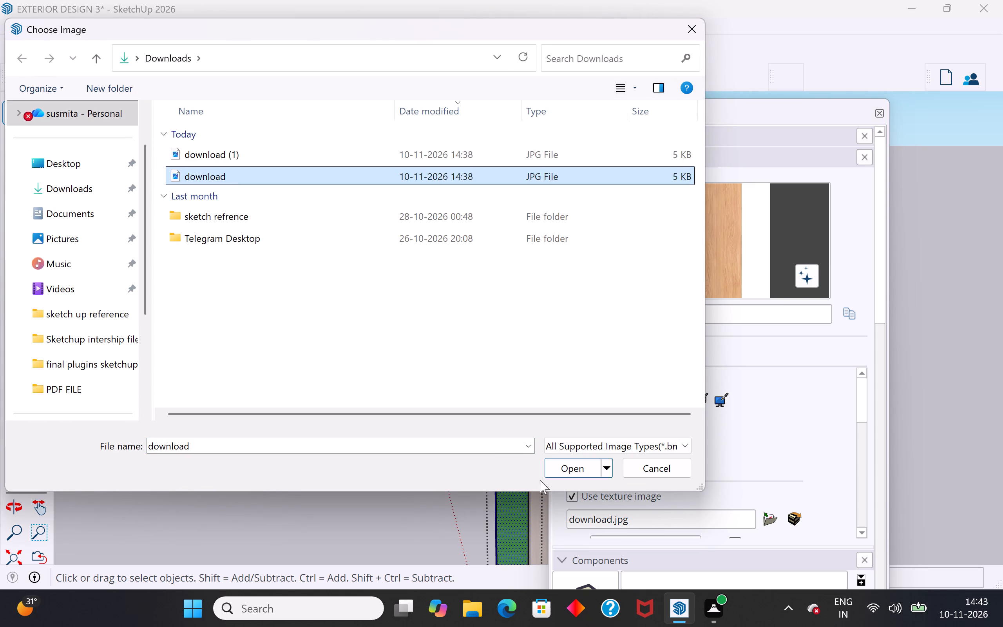
{"action": "left_click", "coordinate": [579, 472]}
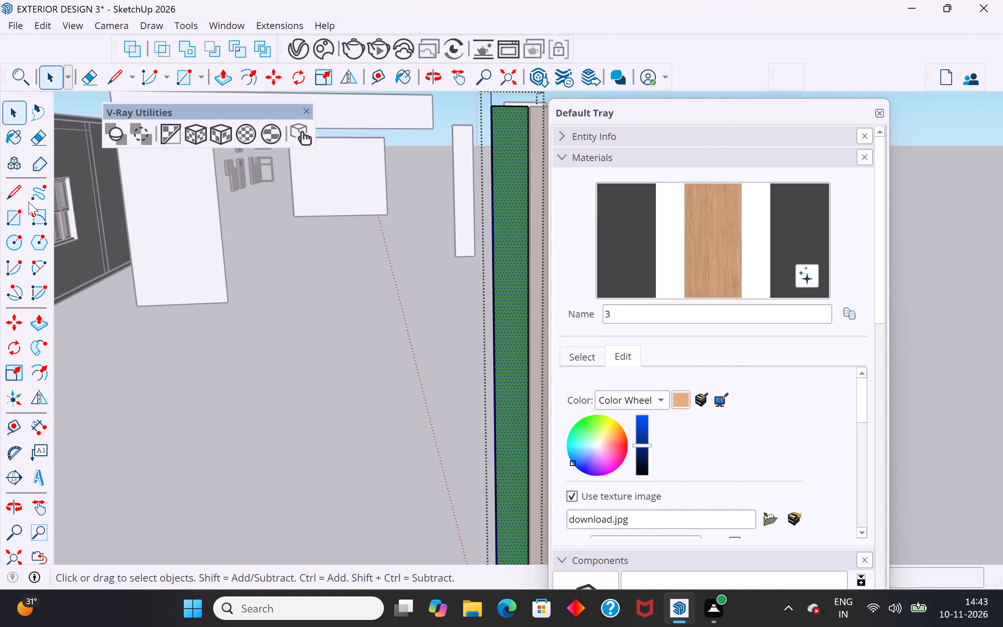
Paint the selected green face with the wood-textured material 3.
{"action": "left_click", "coordinate": [20, 142]}
{"action": "left_click", "coordinate": [509, 324]}
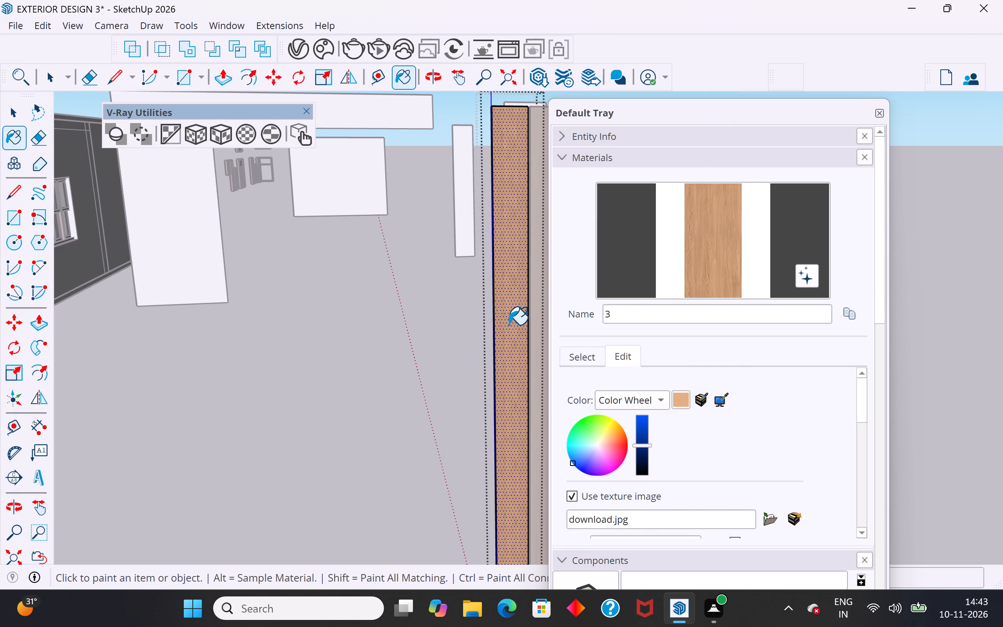
Fit the wood texture to the strip's face with V-Ray tri-planar projection, then hide the Default Tray and leave the group.
{"action": "left_click_drag", "start_coordinate": [633, 109], "coordinate": [775, 155]}
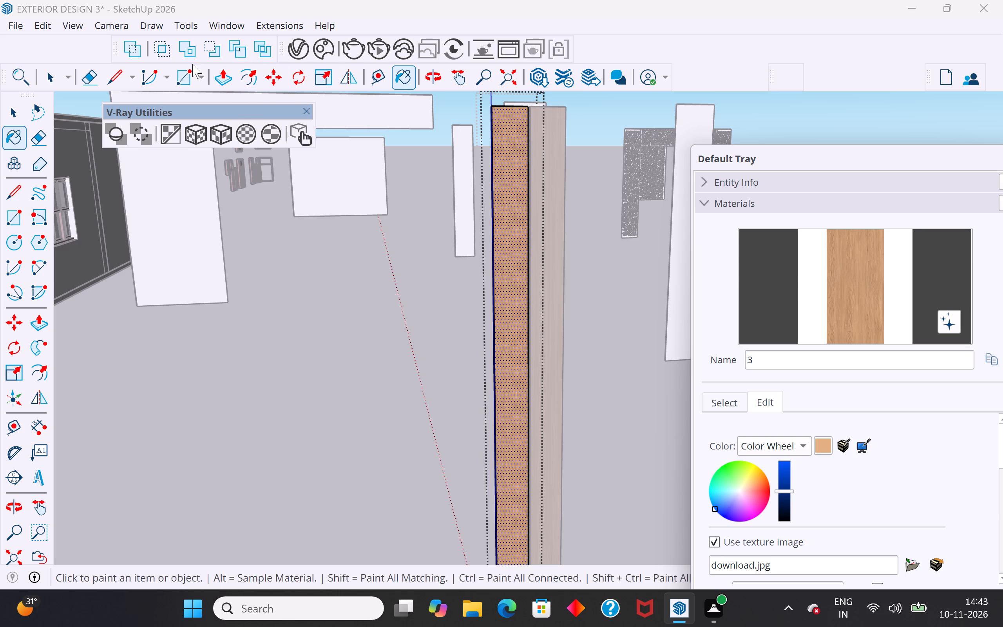
{"action": "left_click", "coordinate": [220, 138]}
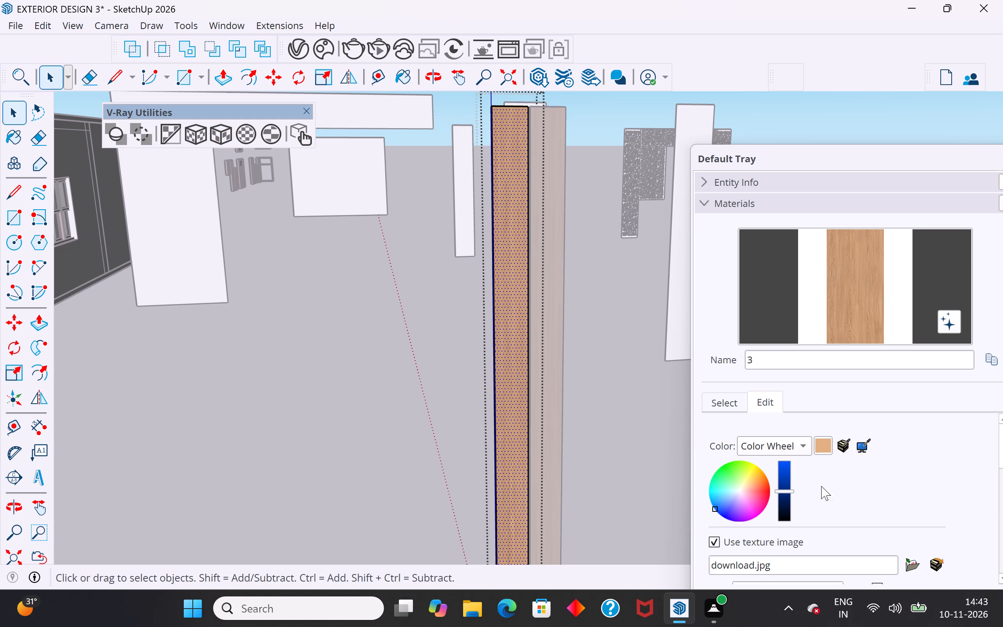
{"action": "left_click", "coordinate": [424, 422]}
{"action": "scroll", "coordinate": [430, 362], "scroll_direction": "down", "scroll_amount": 4}
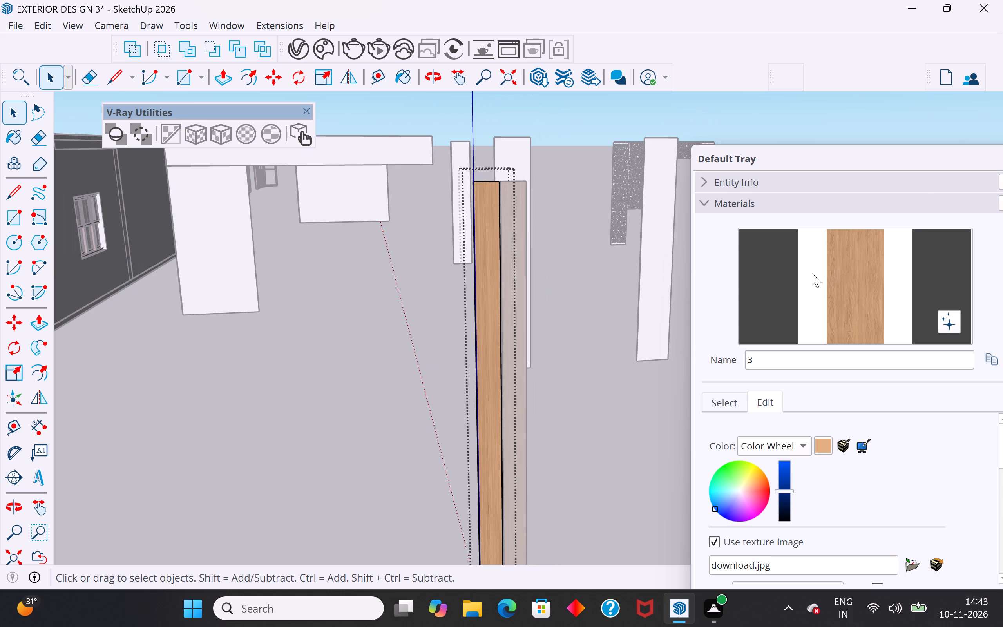
{"action": "left_click_drag", "start_coordinate": [846, 154], "coordinate": [712, 152]}
{"action": "left_click", "coordinate": [890, 160]}
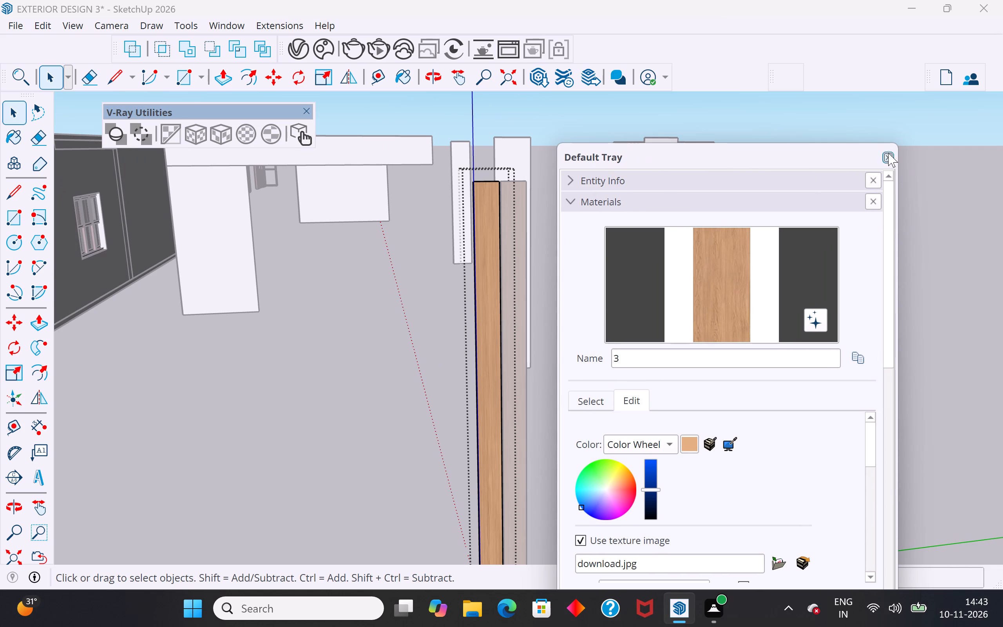
{"action": "left_click", "coordinate": [889, 159]}
{"action": "left_click", "coordinate": [916, 207]}
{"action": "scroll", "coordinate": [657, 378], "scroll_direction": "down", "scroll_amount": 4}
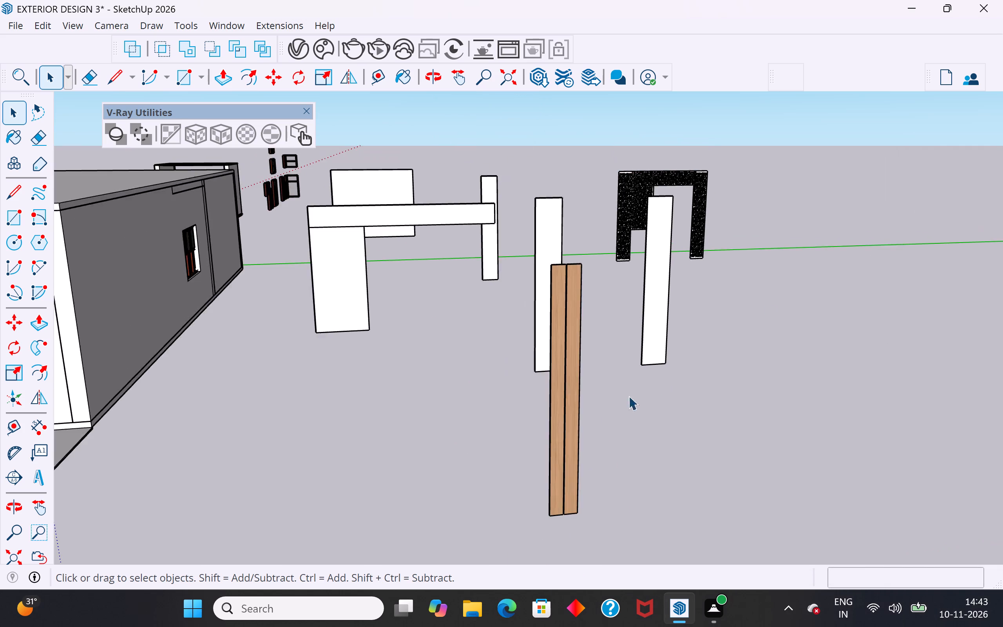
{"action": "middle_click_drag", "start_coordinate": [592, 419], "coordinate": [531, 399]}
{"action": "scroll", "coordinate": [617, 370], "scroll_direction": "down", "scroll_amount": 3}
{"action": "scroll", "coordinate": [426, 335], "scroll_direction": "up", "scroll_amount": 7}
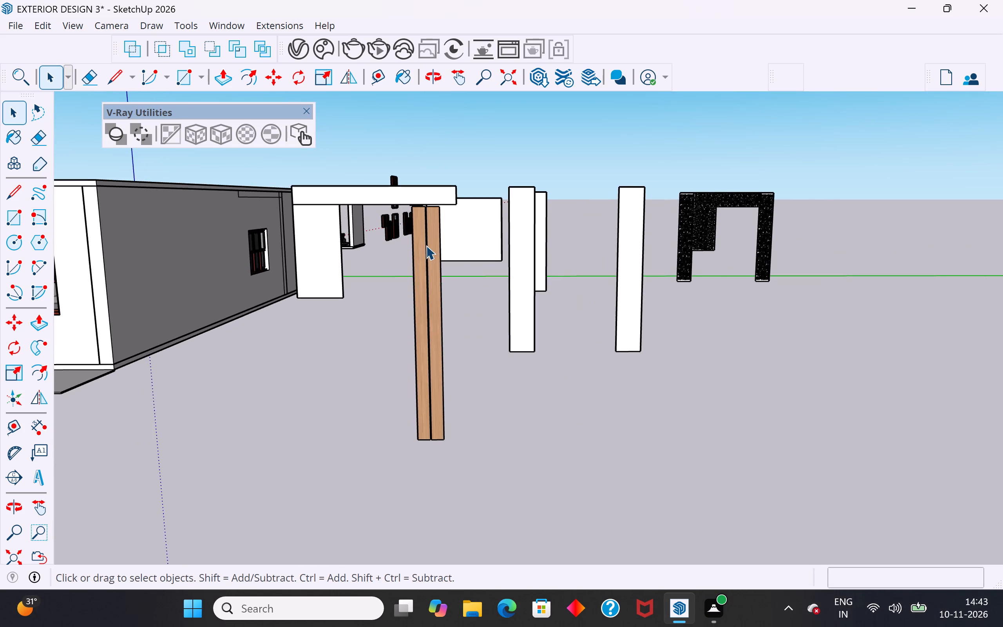
Select the face inside the unmatched wood strip's group and replace material 3's texture image with download (1).jpg from Downloads.
{"action": "scroll", "coordinate": [426, 245], "scroll_direction": "up", "scroll_amount": 15}
{"action": "scroll", "coordinate": [429, 237], "scroll_direction": "down", "scroll_amount": 4}
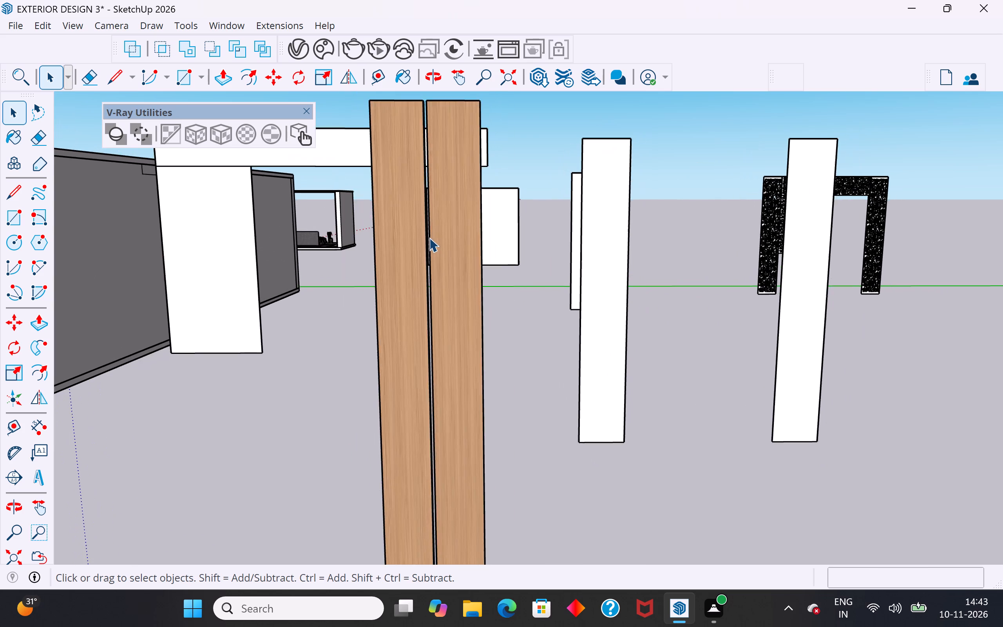
{"action": "scroll", "coordinate": [429, 237], "scroll_direction": "down", "scroll_amount": 13}
{"action": "left_click", "coordinate": [418, 260]}
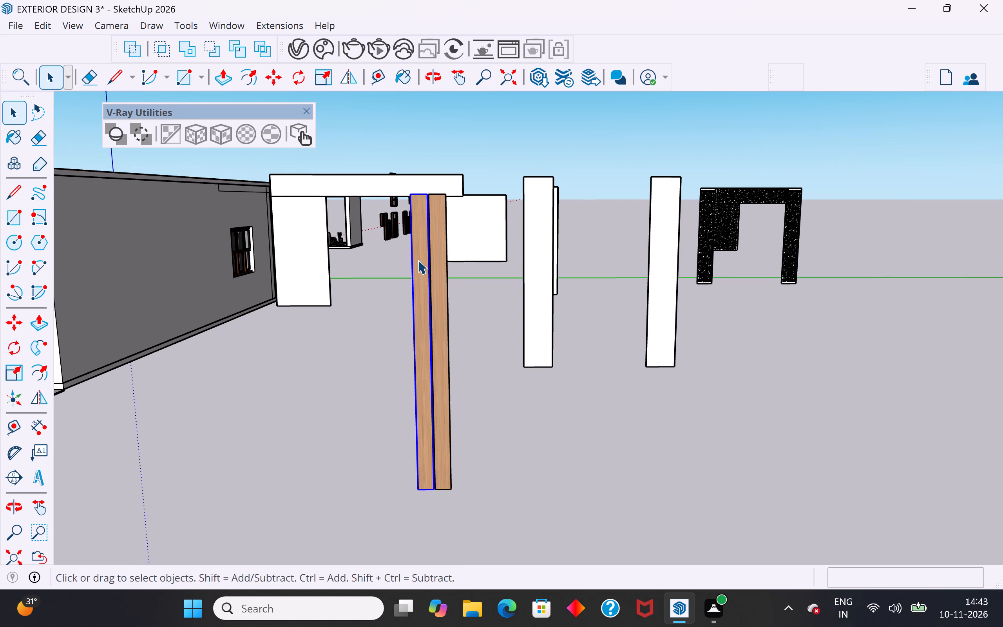
{"action": "double_click", "coordinate": [418, 260]}
{"action": "left_click", "coordinate": [418, 260]}
{"action": "double_click", "coordinate": [421, 265]}
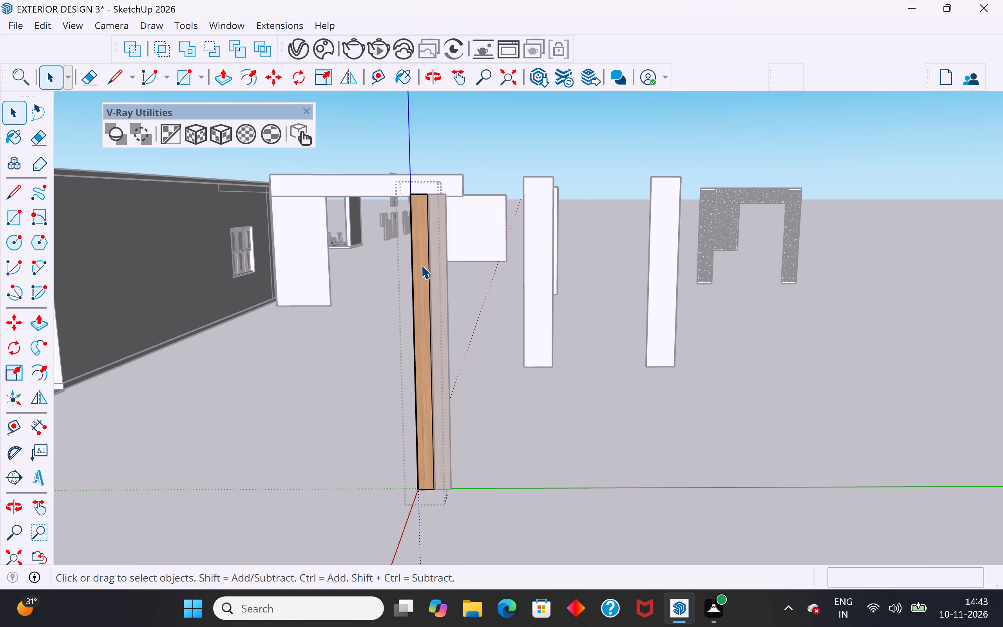
{"action": "left_click", "coordinate": [422, 280]}
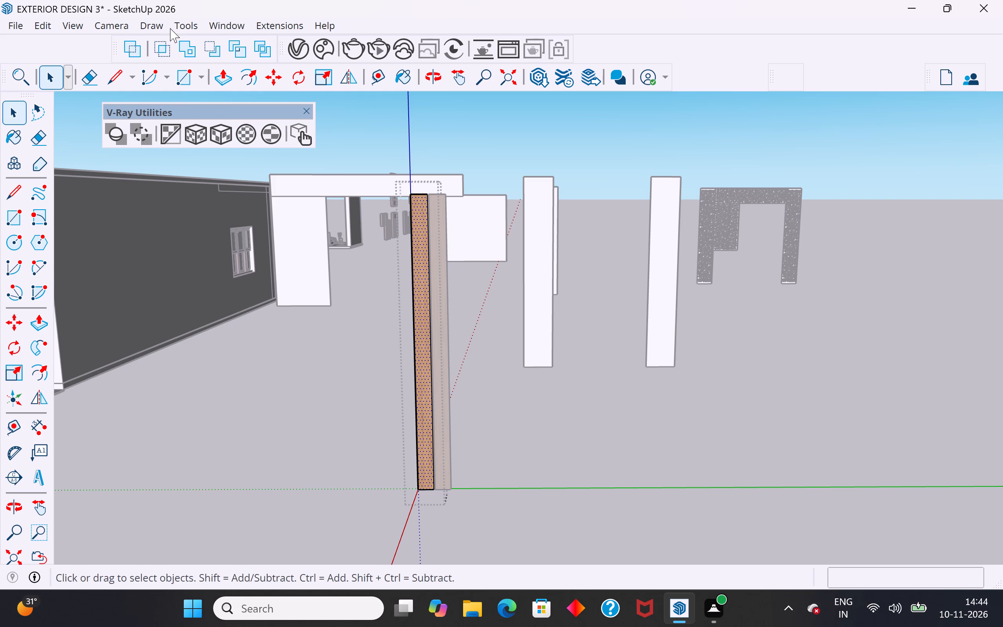
{"action": "left_click", "coordinate": [232, 26]}
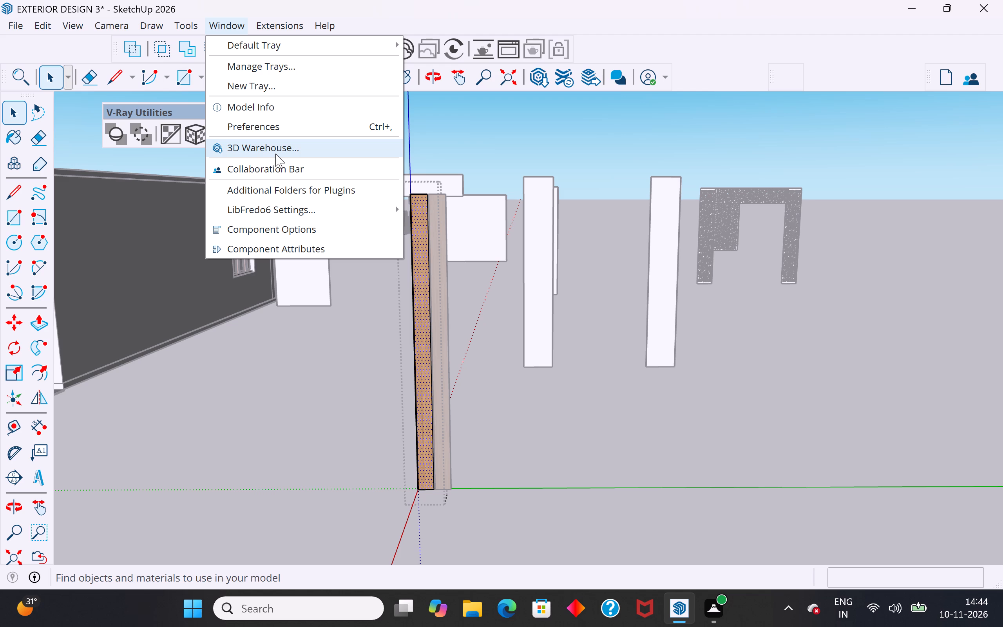
{"action": "left_click", "coordinate": [438, 47]}
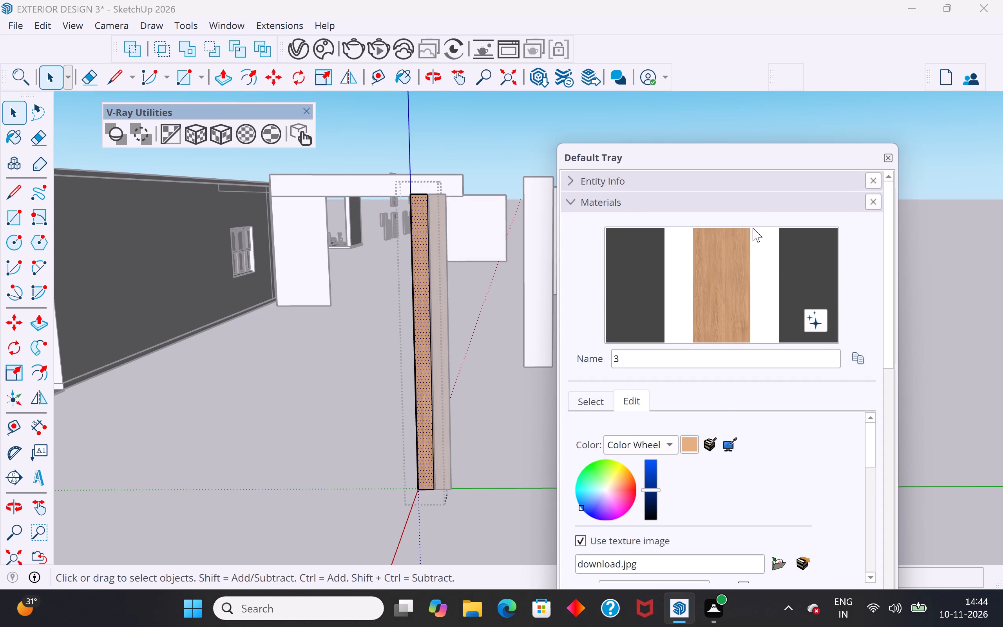
{"action": "left_click_drag", "start_coordinate": [768, 151], "coordinate": [782, 76]}
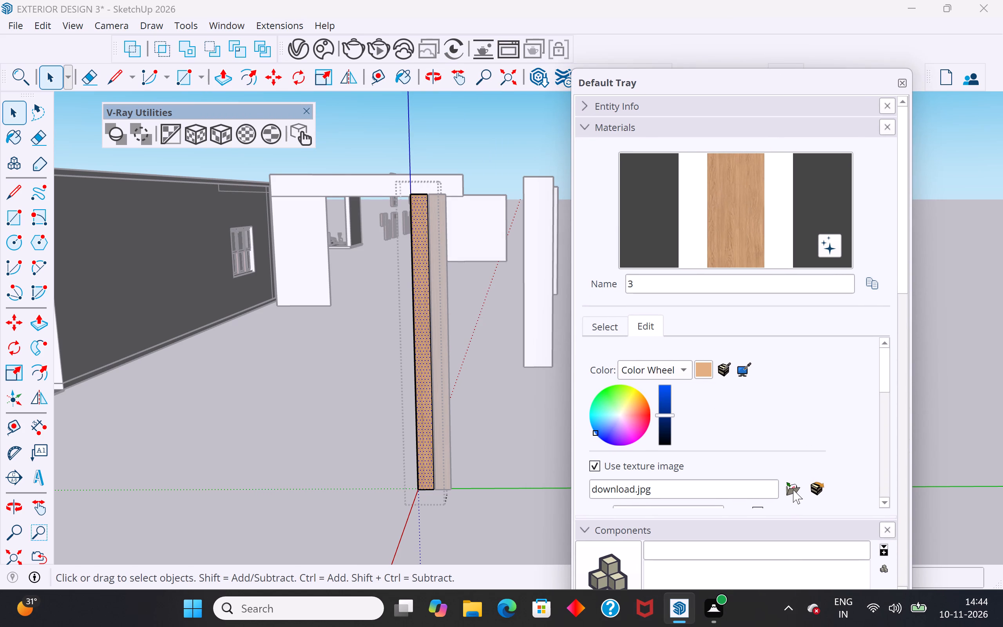
{"action": "left_click", "coordinate": [793, 489]}
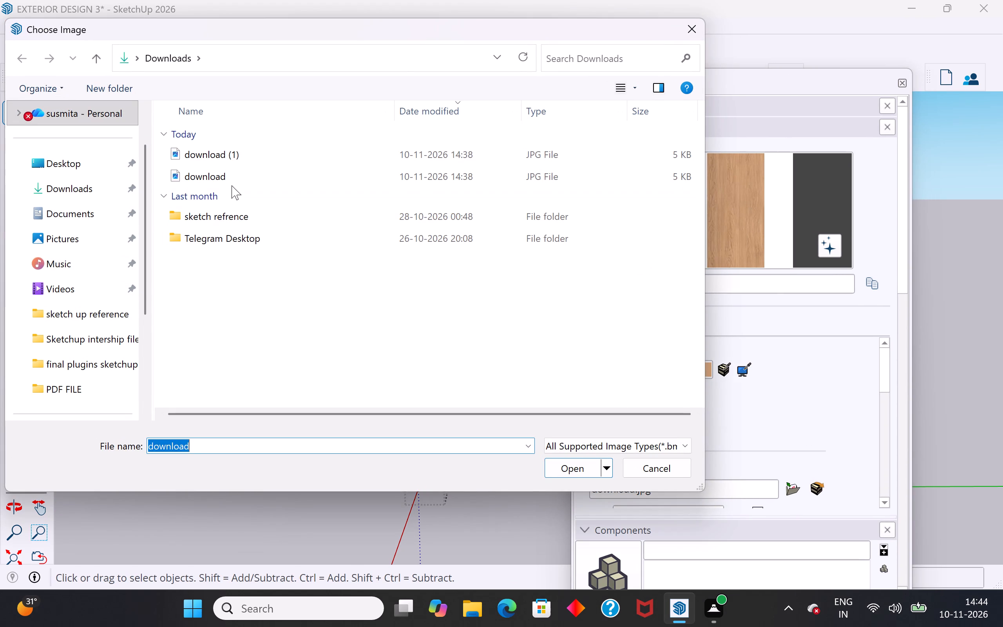
{"action": "left_click", "coordinate": [239, 149]}
{"action": "left_click", "coordinate": [567, 464]}
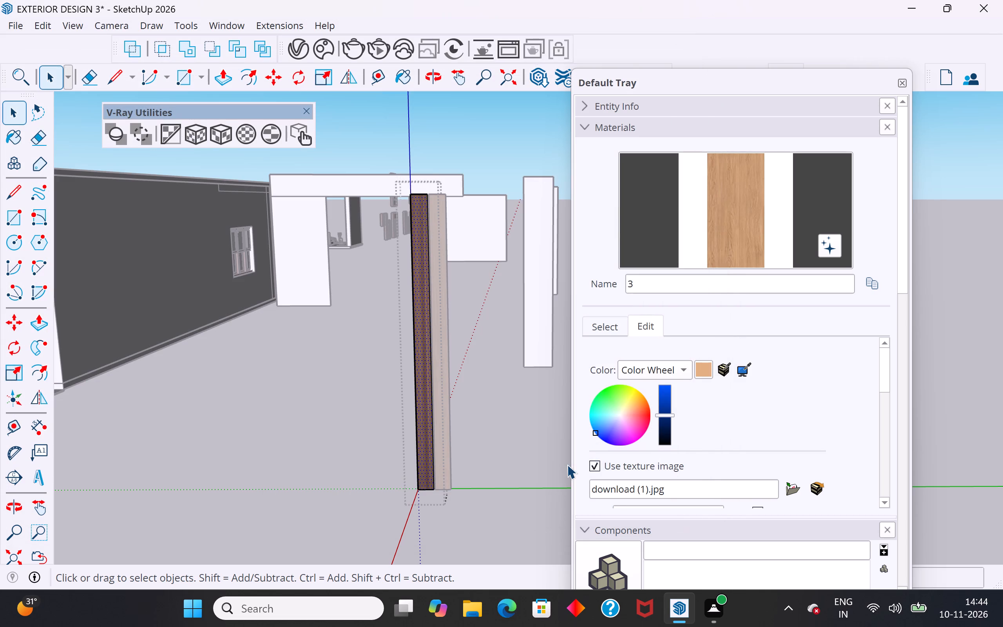
{"action": "left_click", "coordinate": [906, 83]}
{"action": "left_click", "coordinate": [546, 368]}
{"action": "left_click", "coordinate": [574, 401]}
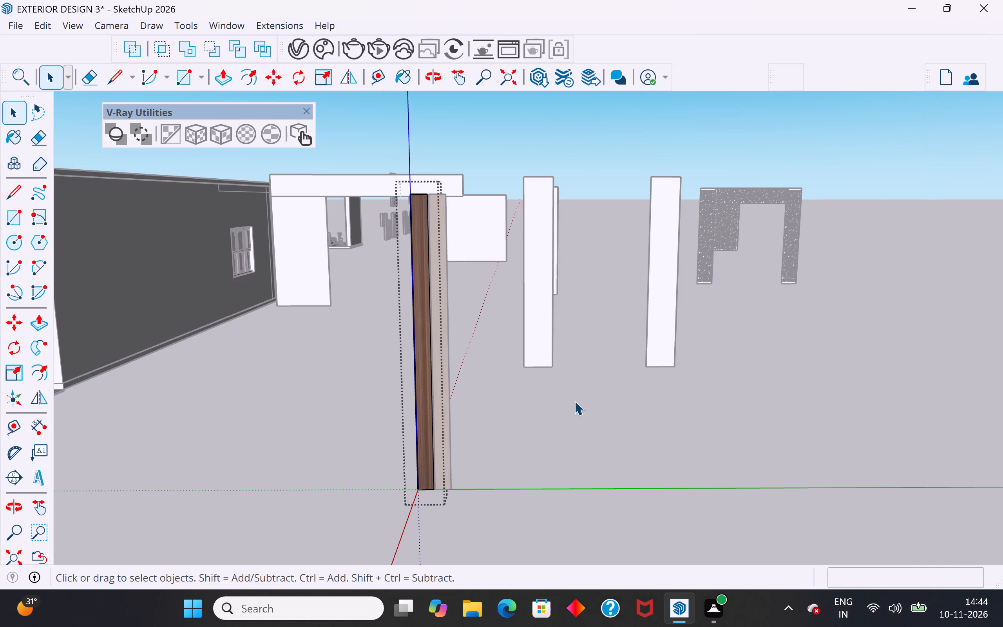
Fit the dark wood texture to its strip with V-Ray tri-planar projection, then clear the selection.
{"action": "scroll", "coordinate": [425, 339], "scroll_direction": "up", "scroll_amount": 5}
{"action": "left_click", "coordinate": [425, 339]}
{"action": "left_click", "coordinate": [215, 140]}
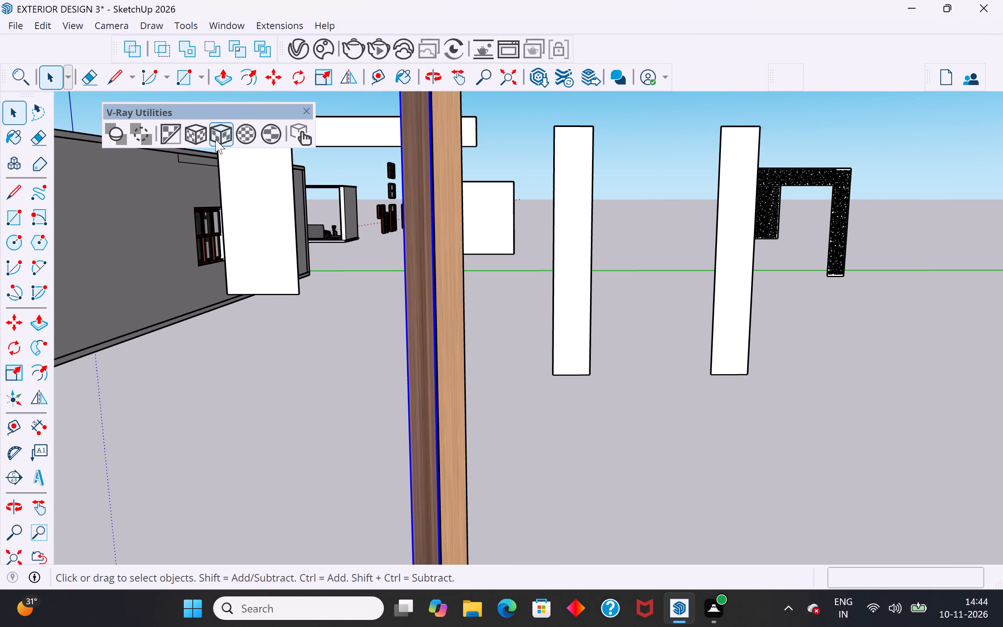
{"action": "left_click", "coordinate": [363, 366]}
{"action": "scroll", "coordinate": [610, 364], "scroll_direction": "down", "scroll_amount": 9}
{"action": "left_click", "coordinate": [579, 468]}
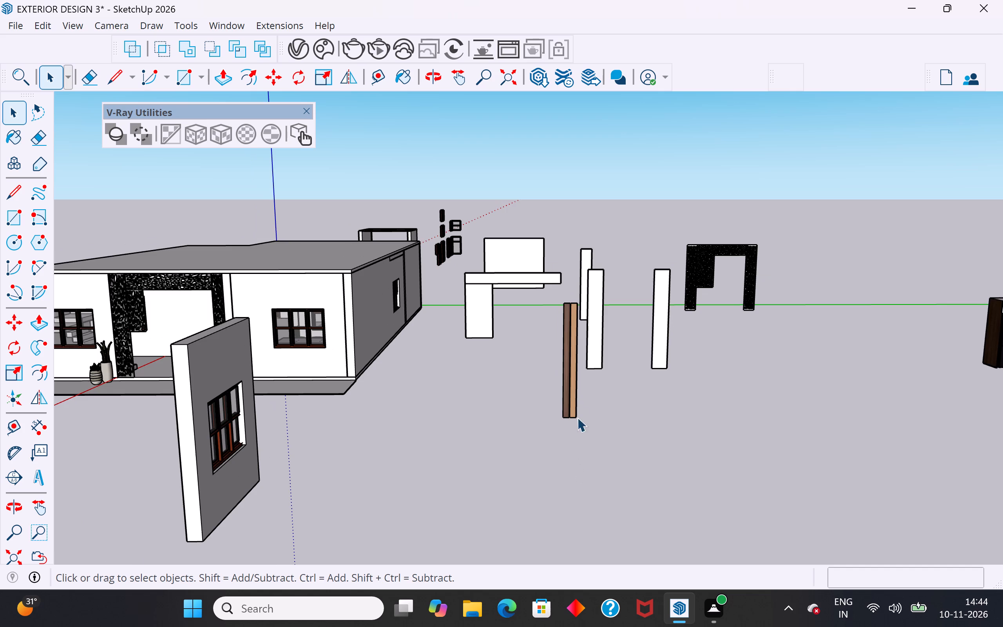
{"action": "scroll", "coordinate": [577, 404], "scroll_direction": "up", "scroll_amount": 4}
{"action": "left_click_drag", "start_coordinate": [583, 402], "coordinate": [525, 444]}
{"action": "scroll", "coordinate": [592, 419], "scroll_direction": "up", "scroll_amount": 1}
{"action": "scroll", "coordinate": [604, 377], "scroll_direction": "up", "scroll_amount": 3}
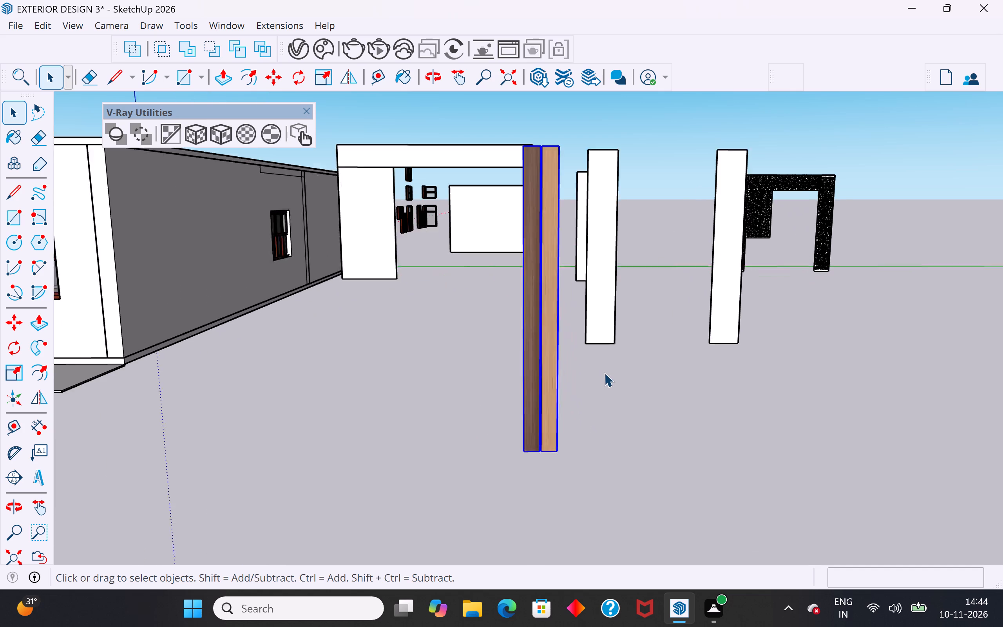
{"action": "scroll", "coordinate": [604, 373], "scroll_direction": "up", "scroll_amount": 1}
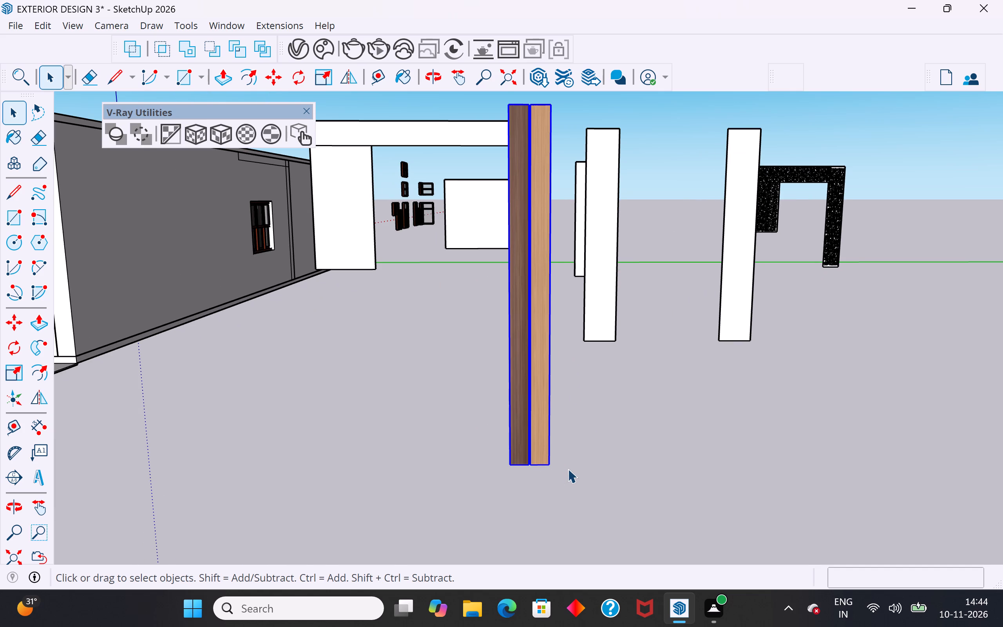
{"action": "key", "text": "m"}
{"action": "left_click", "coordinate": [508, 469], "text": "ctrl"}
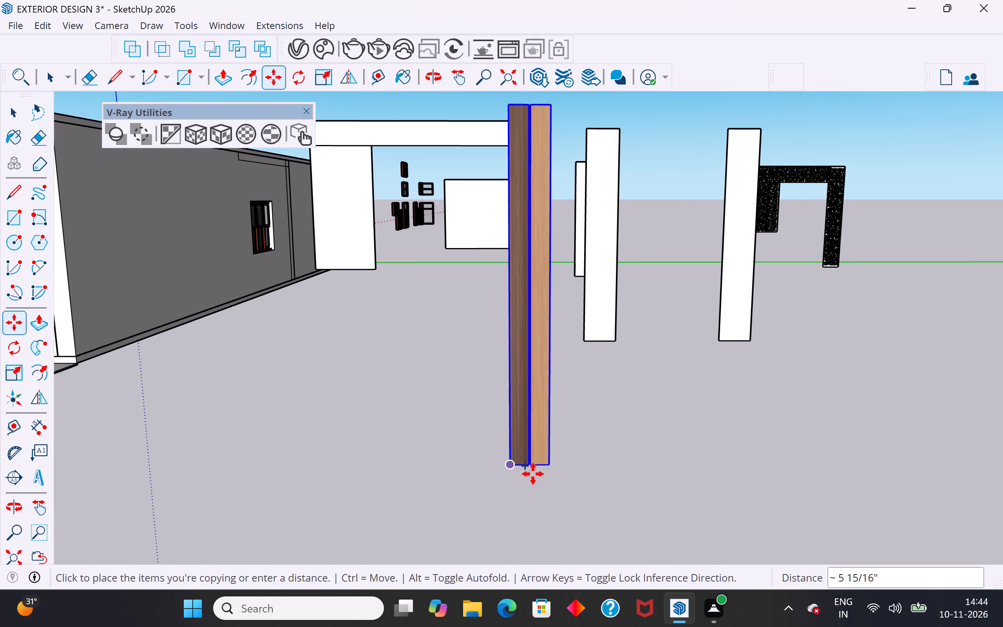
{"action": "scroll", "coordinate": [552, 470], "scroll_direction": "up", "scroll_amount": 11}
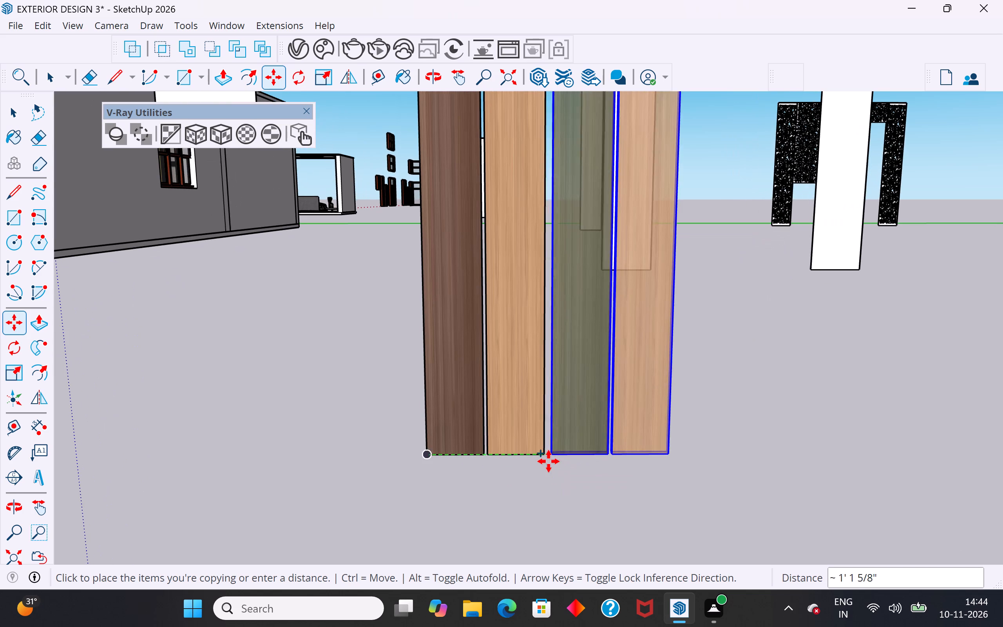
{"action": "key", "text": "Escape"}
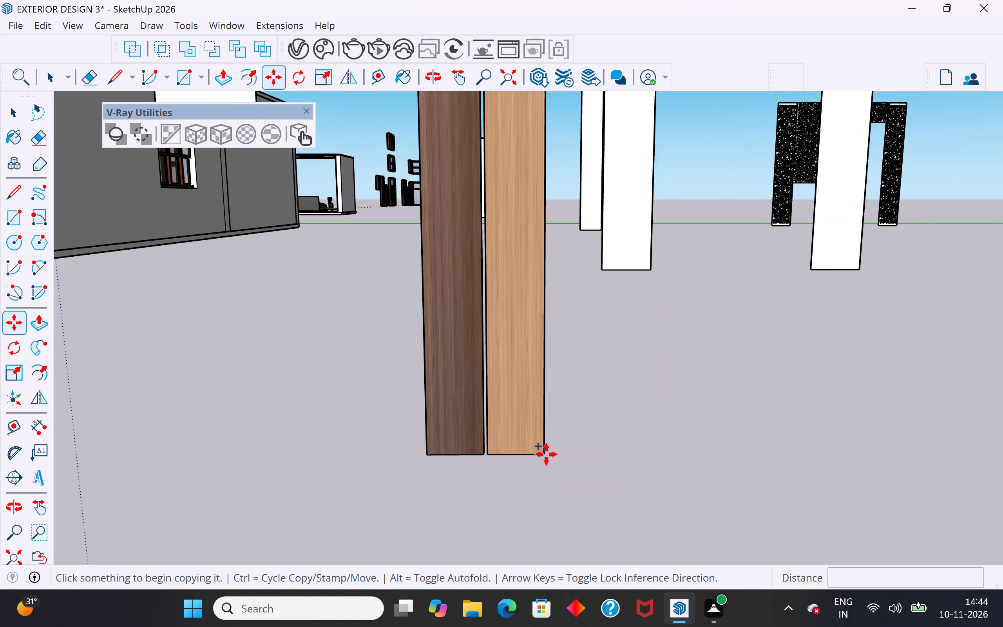
Copy the dark wood strip about 1' 1" along the green axis, to the far side of the light wood strip with a narrow gap.
{"action": "scroll", "coordinate": [546, 454], "scroll_direction": "up", "scroll_amount": 5}
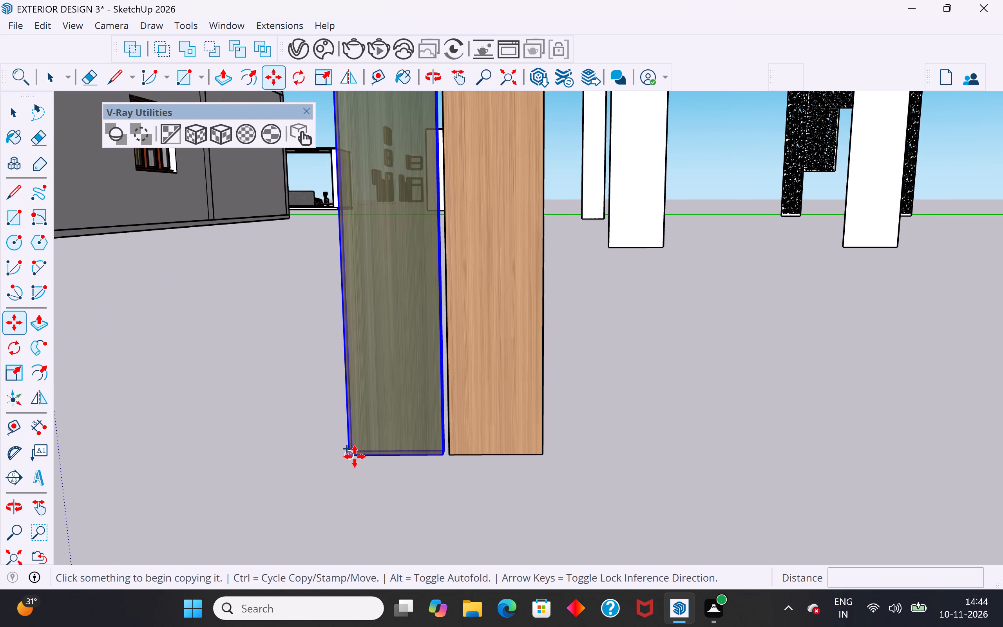
{"action": "left_click", "coordinate": [353, 457], "text": "ctrl"}
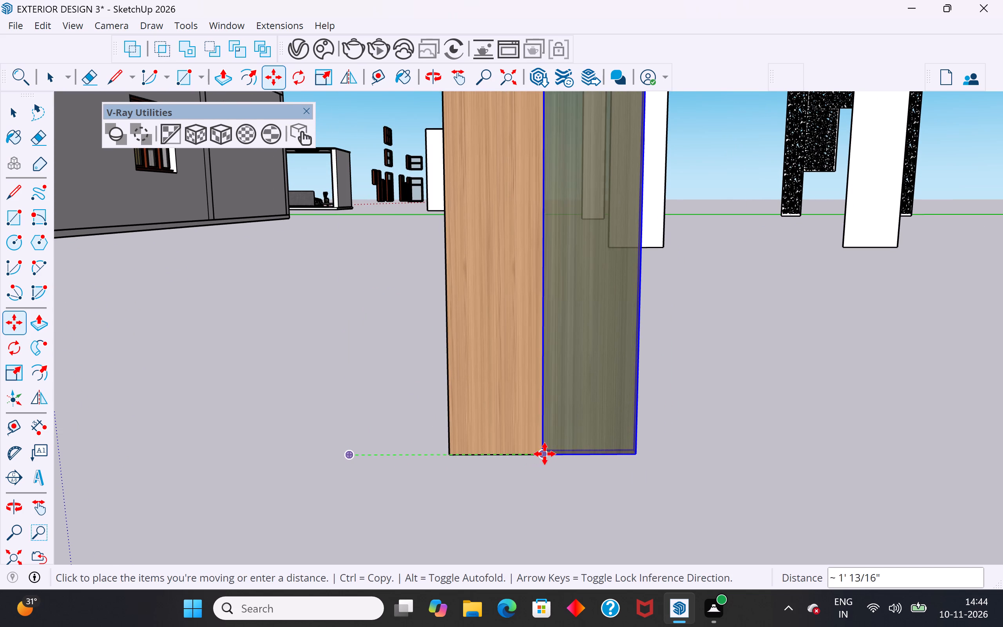
{"action": "scroll", "coordinate": [549, 454], "scroll_direction": "up", "scroll_amount": 4}
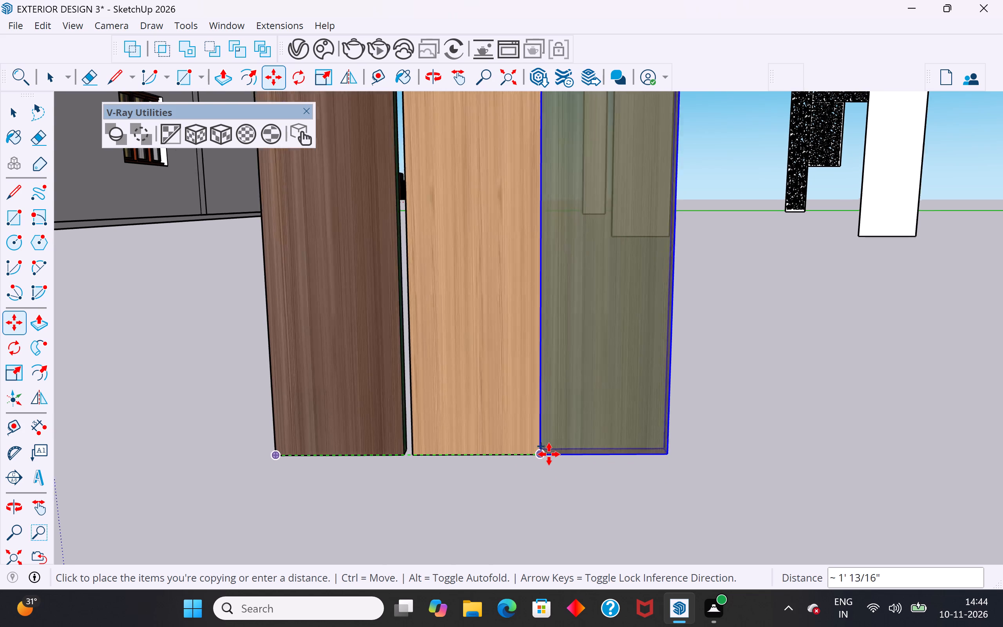
{"action": "scroll", "coordinate": [549, 454], "scroll_direction": "up", "scroll_amount": 9}
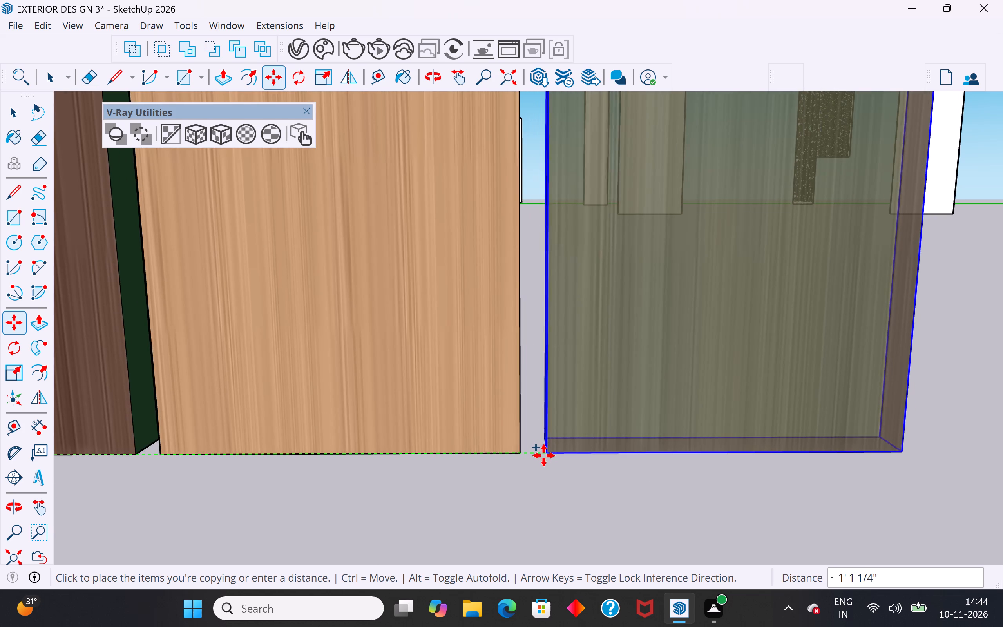
{"action": "left_click", "coordinate": [531, 455]}
{"action": "scroll", "coordinate": [579, 489], "scroll_direction": "down", "scroll_amount": 3}
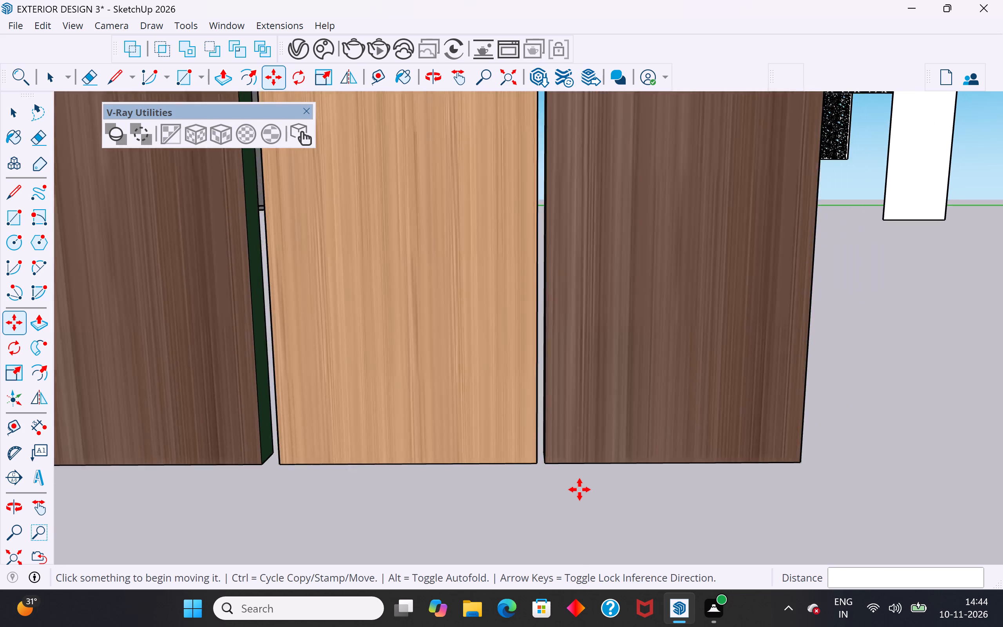
{"action": "scroll", "coordinate": [579, 489], "scroll_direction": "down", "scroll_amount": 20}
{"action": "scroll", "coordinate": [579, 489], "scroll_direction": "down", "scroll_amount": 12}
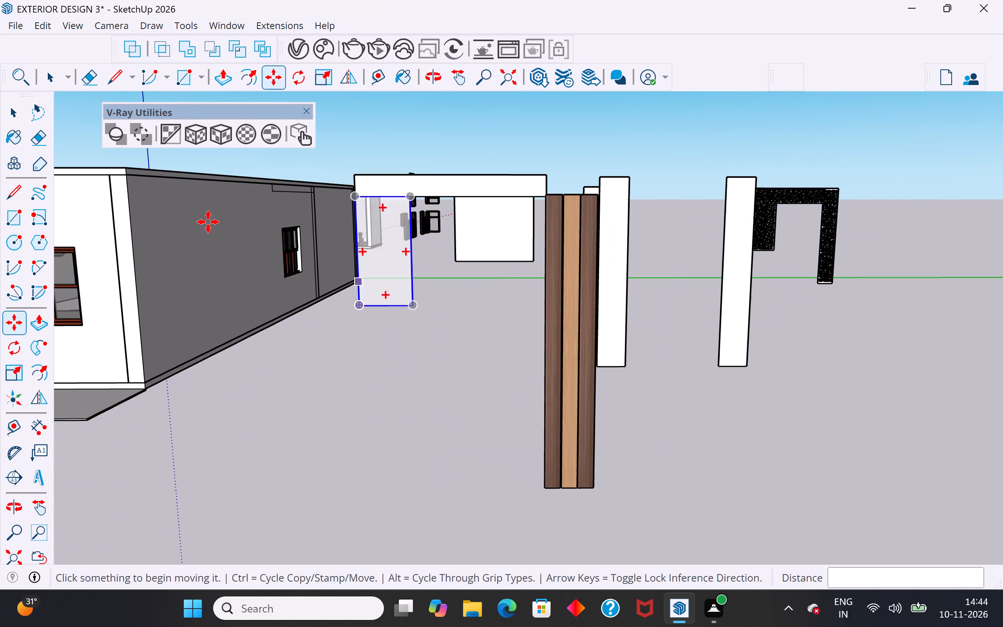
Select the wood-textured strips standing beside the white pillars.
{"action": "left_click", "coordinate": [20, 116]}
{"action": "left_click", "coordinate": [340, 399]}
{"action": "left_click_drag", "start_coordinate": [617, 470], "coordinate": [599, 482]}
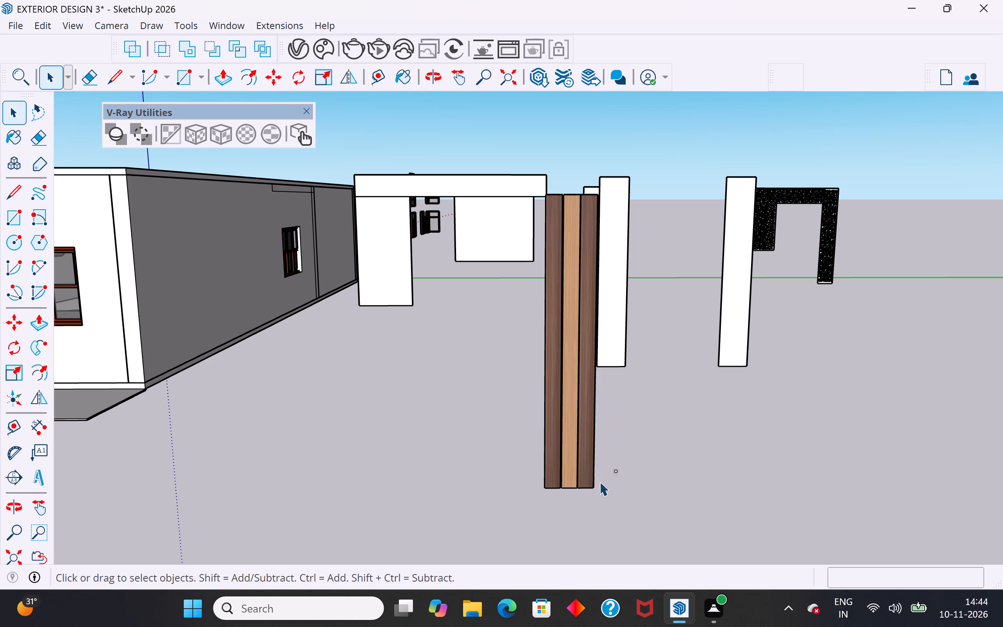